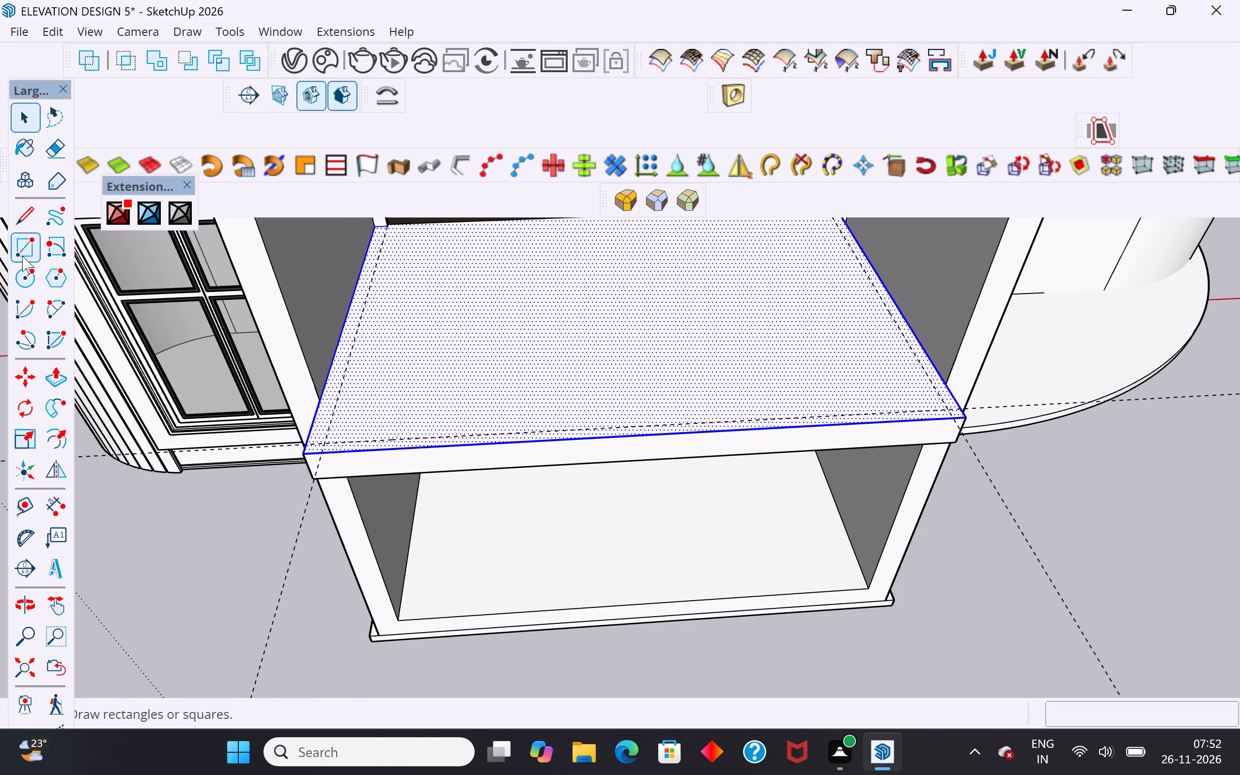
Draw connected lines along the guides on the balcony floor, forming a short left return and the long front run to the right guide corner.
click(26, 217)
click(319, 394)
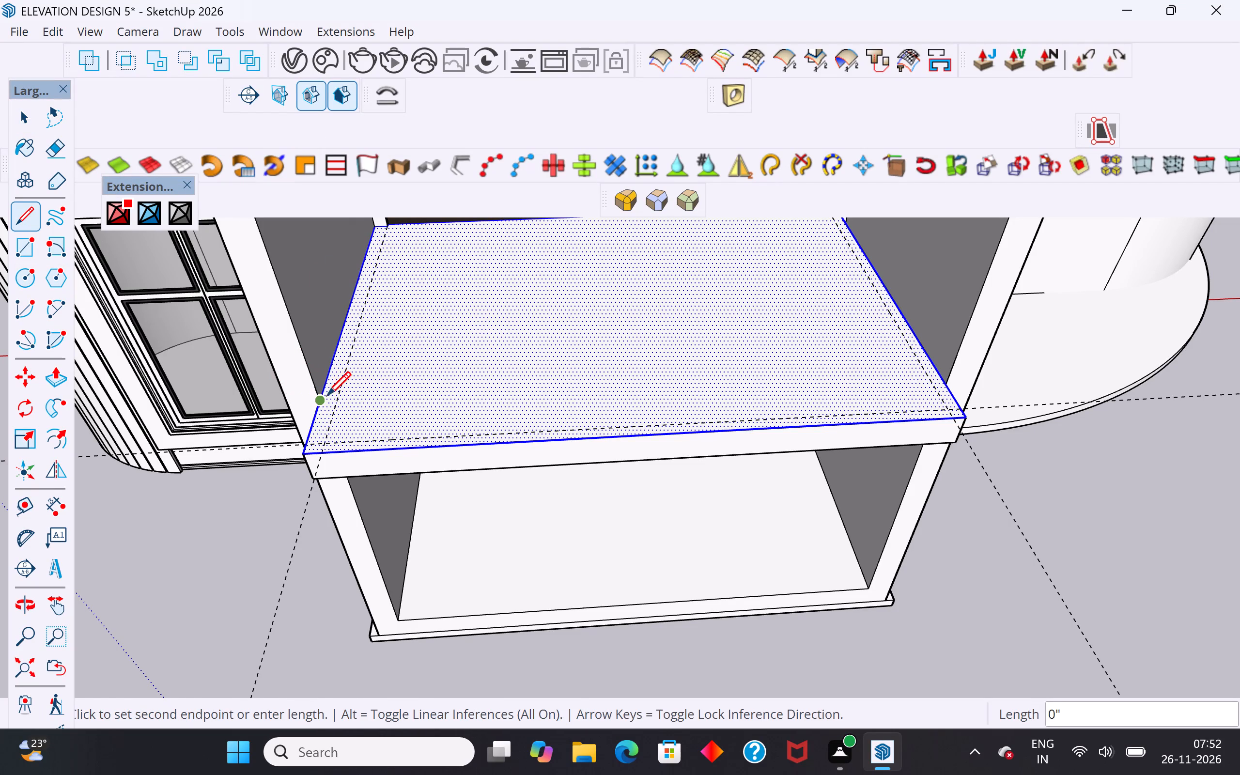
click(338, 400)
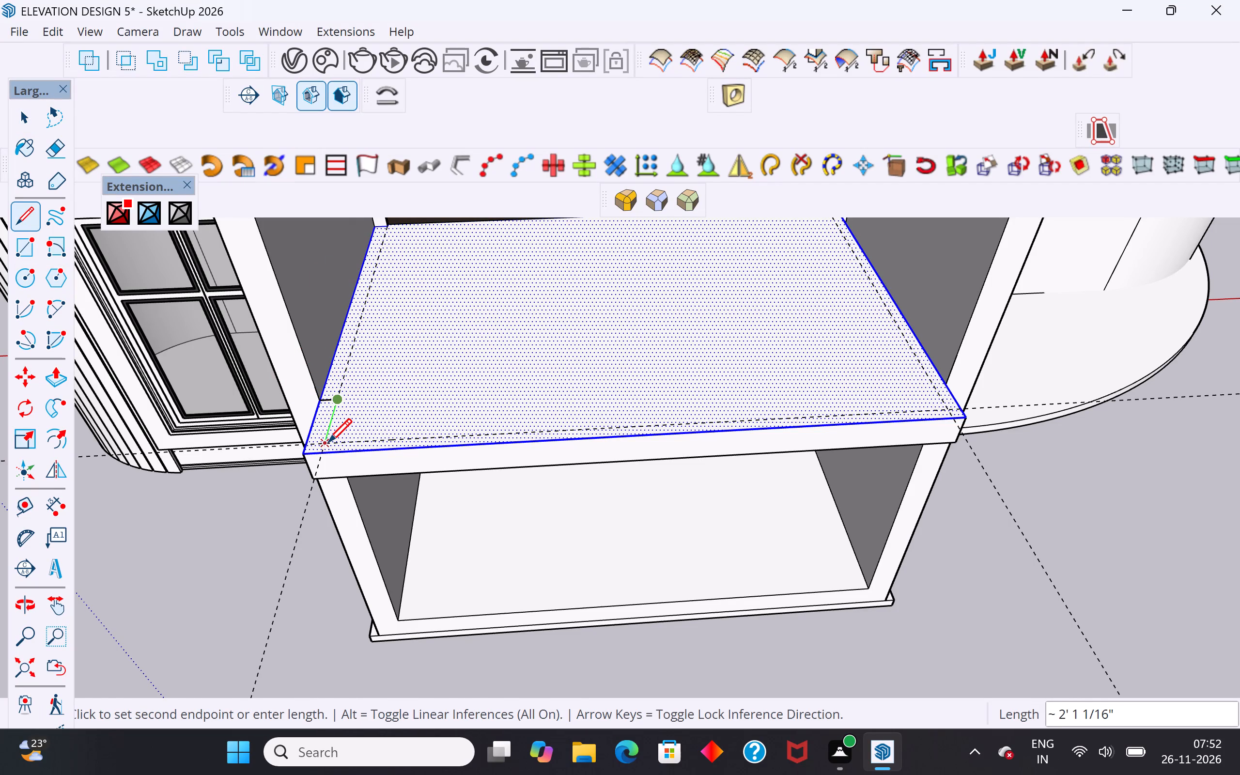
click(328, 445)
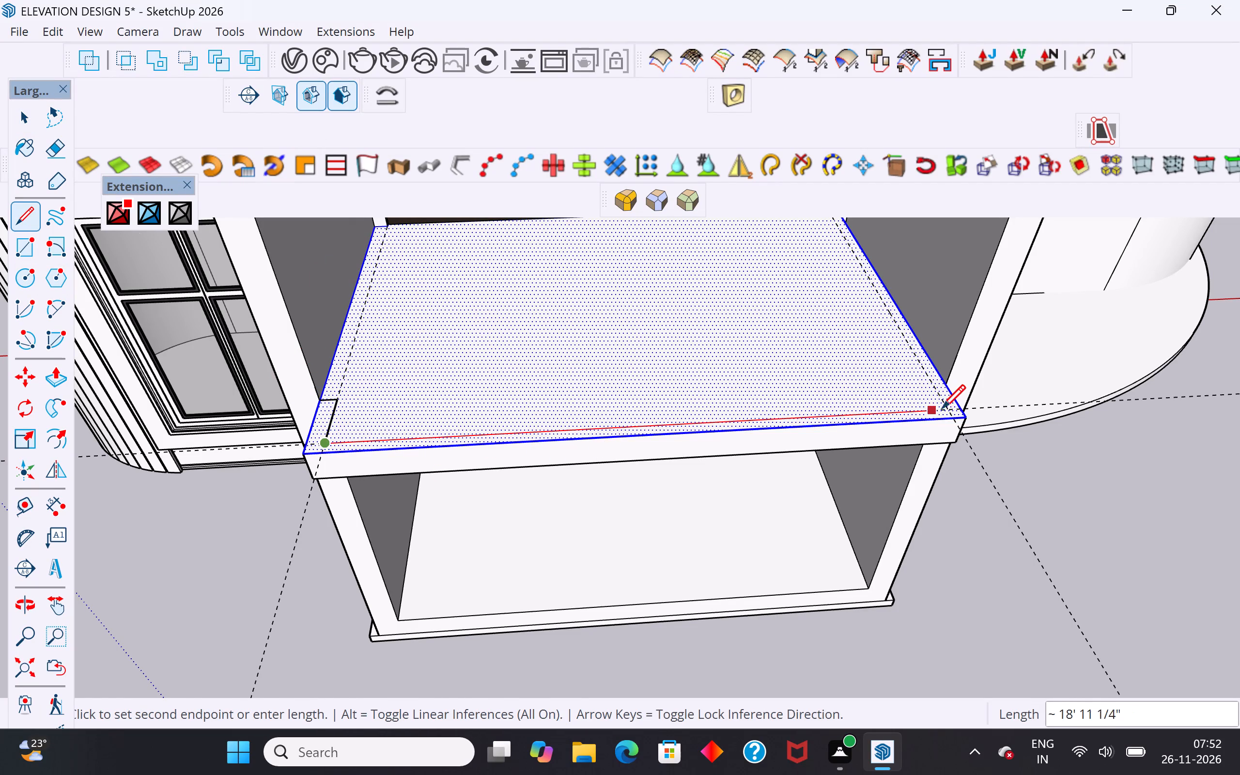
click(946, 409)
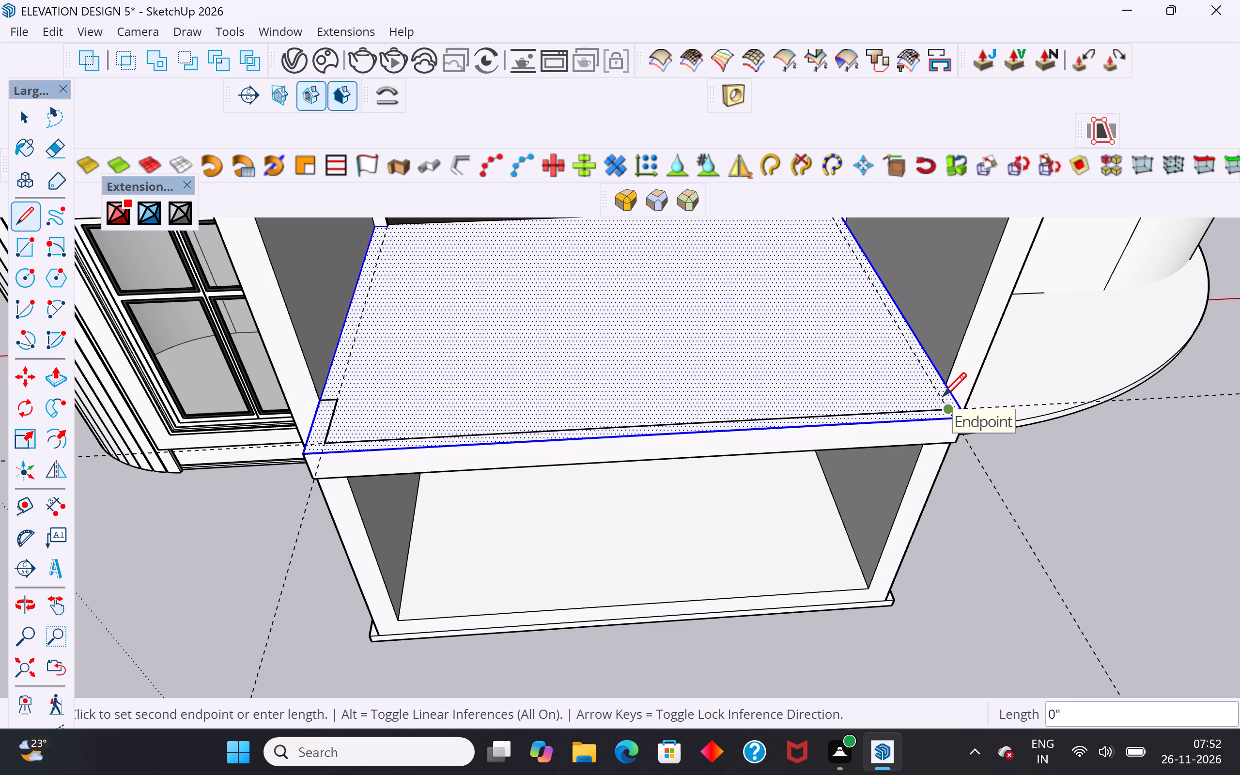
key(Escape)
Draw the balcony floor's right return, 5" inward from the side edge and 1' 2 3/4" forward along the guide to the front line.
scroll(950, 388, up, 5)
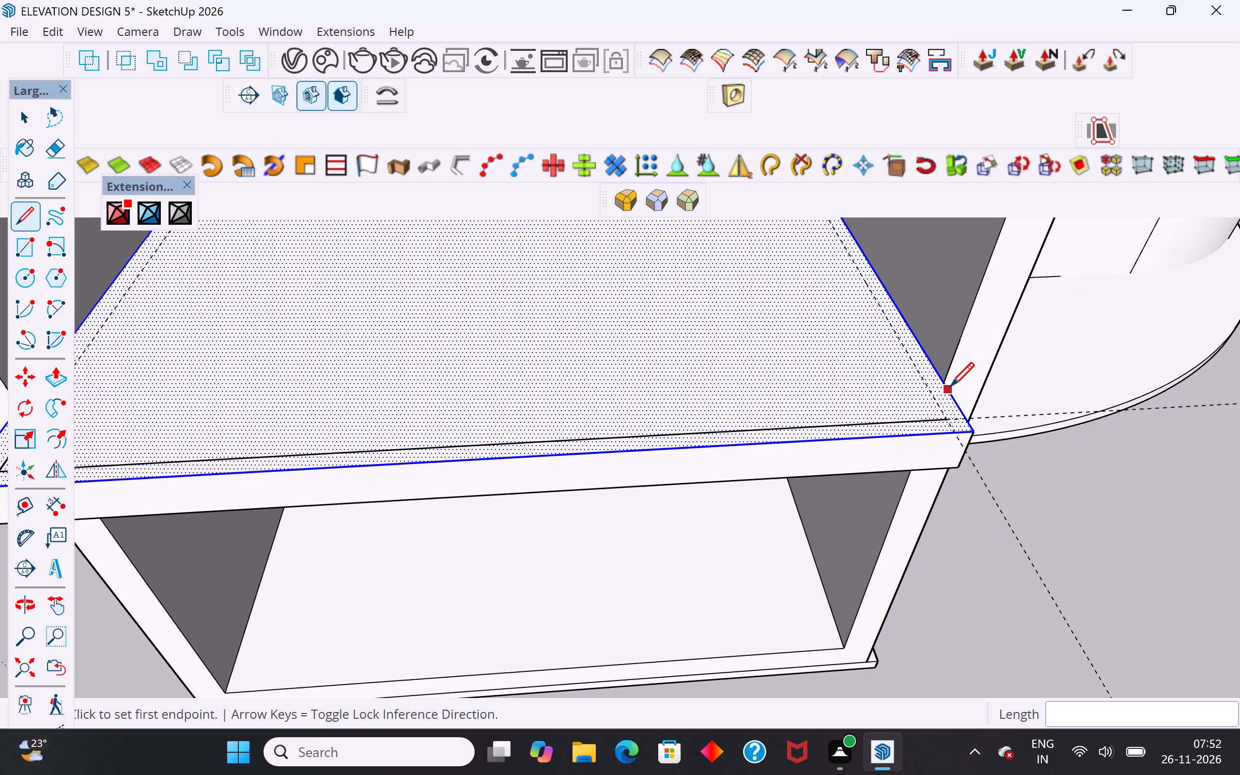
click(946, 381)
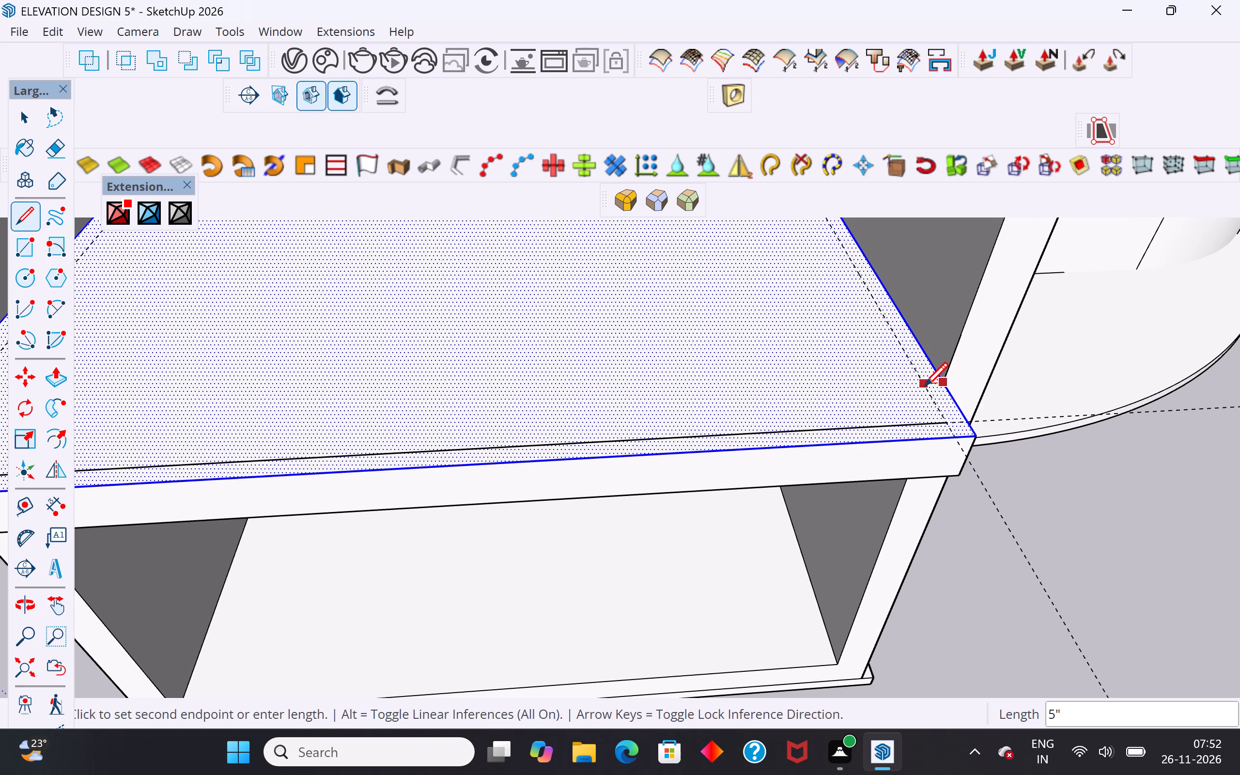
click(924, 388)
click(944, 427)
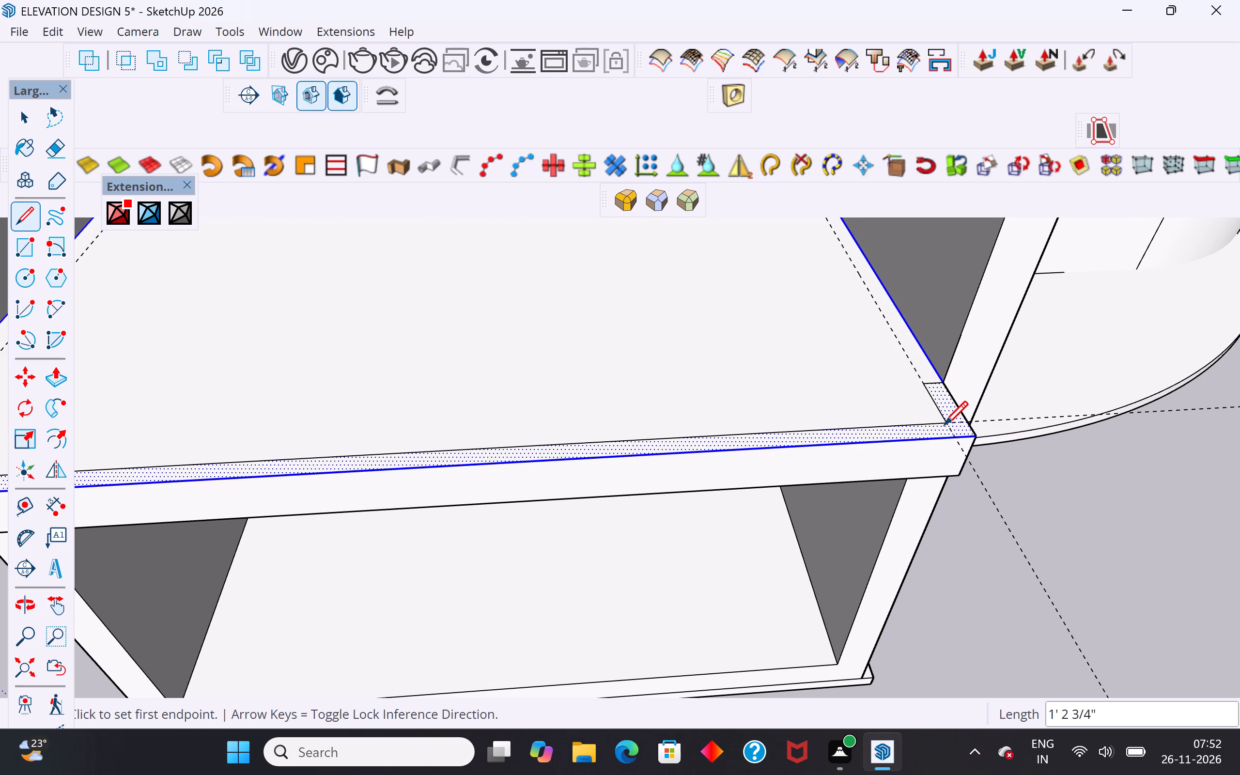
key(Escape)
click(23, 105)
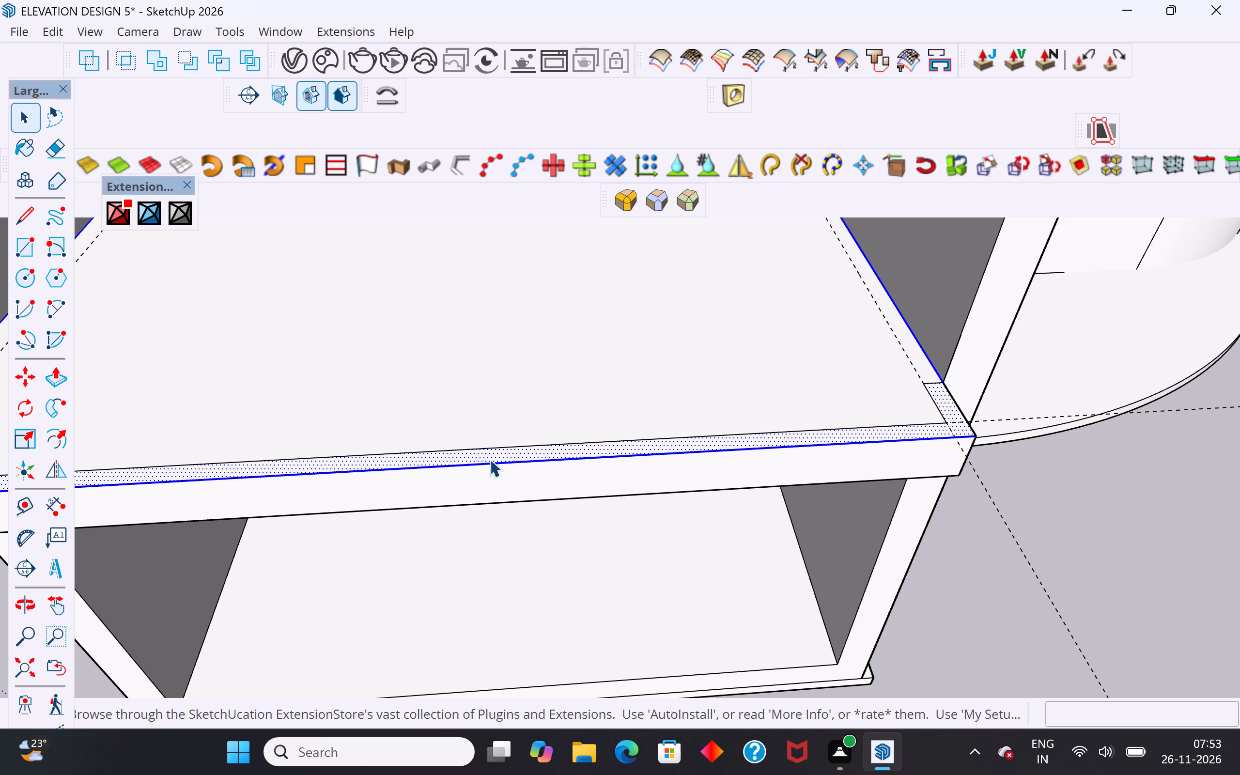
click(989, 614)
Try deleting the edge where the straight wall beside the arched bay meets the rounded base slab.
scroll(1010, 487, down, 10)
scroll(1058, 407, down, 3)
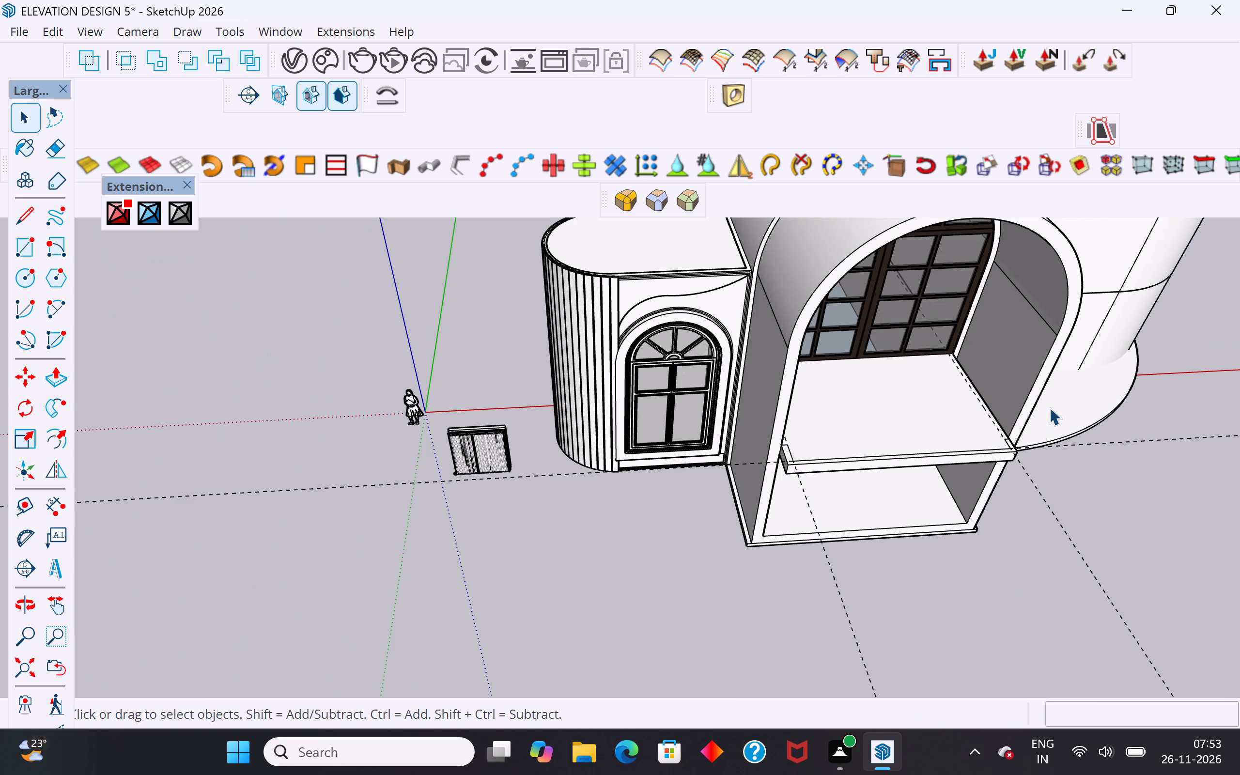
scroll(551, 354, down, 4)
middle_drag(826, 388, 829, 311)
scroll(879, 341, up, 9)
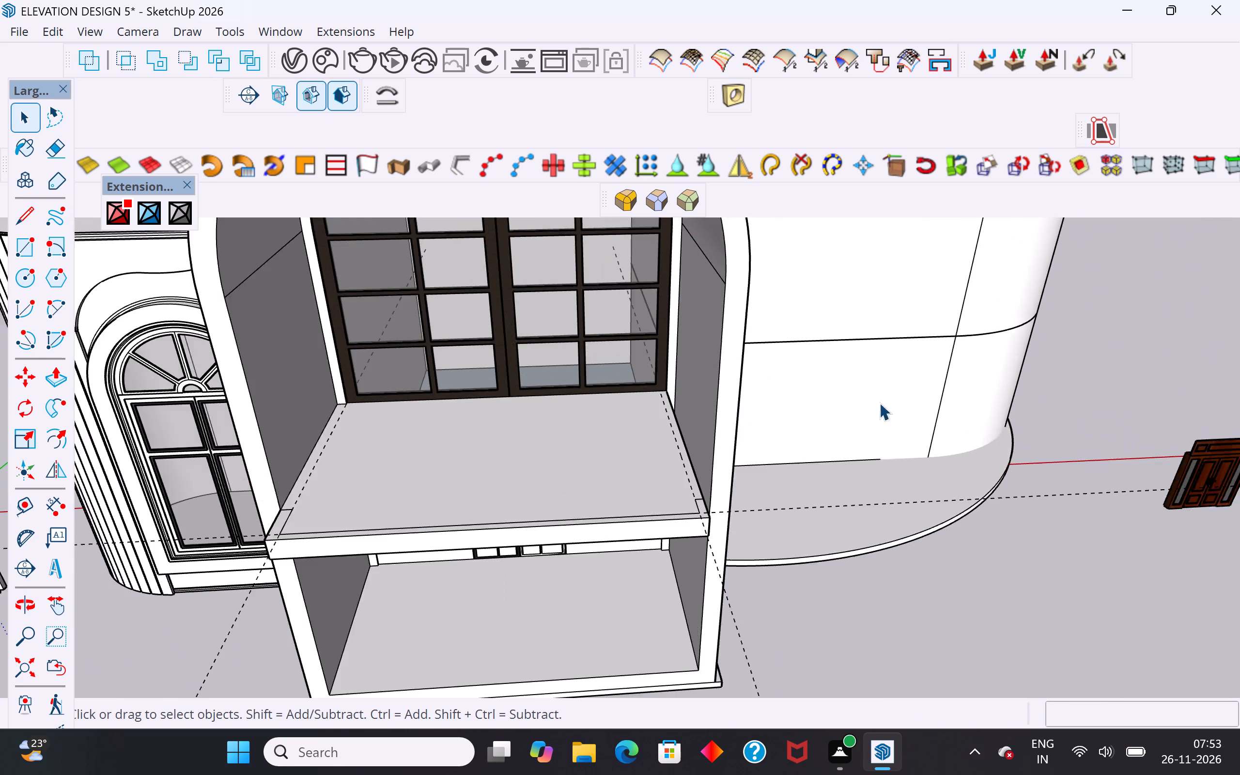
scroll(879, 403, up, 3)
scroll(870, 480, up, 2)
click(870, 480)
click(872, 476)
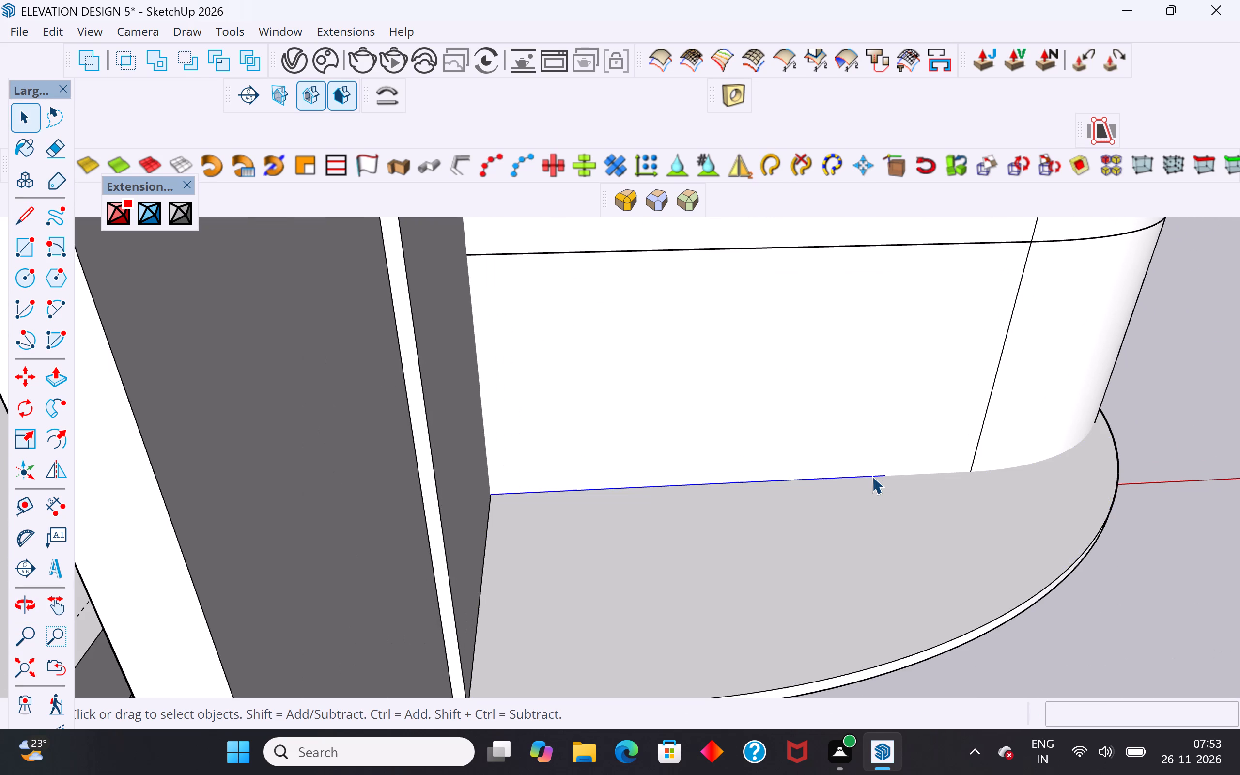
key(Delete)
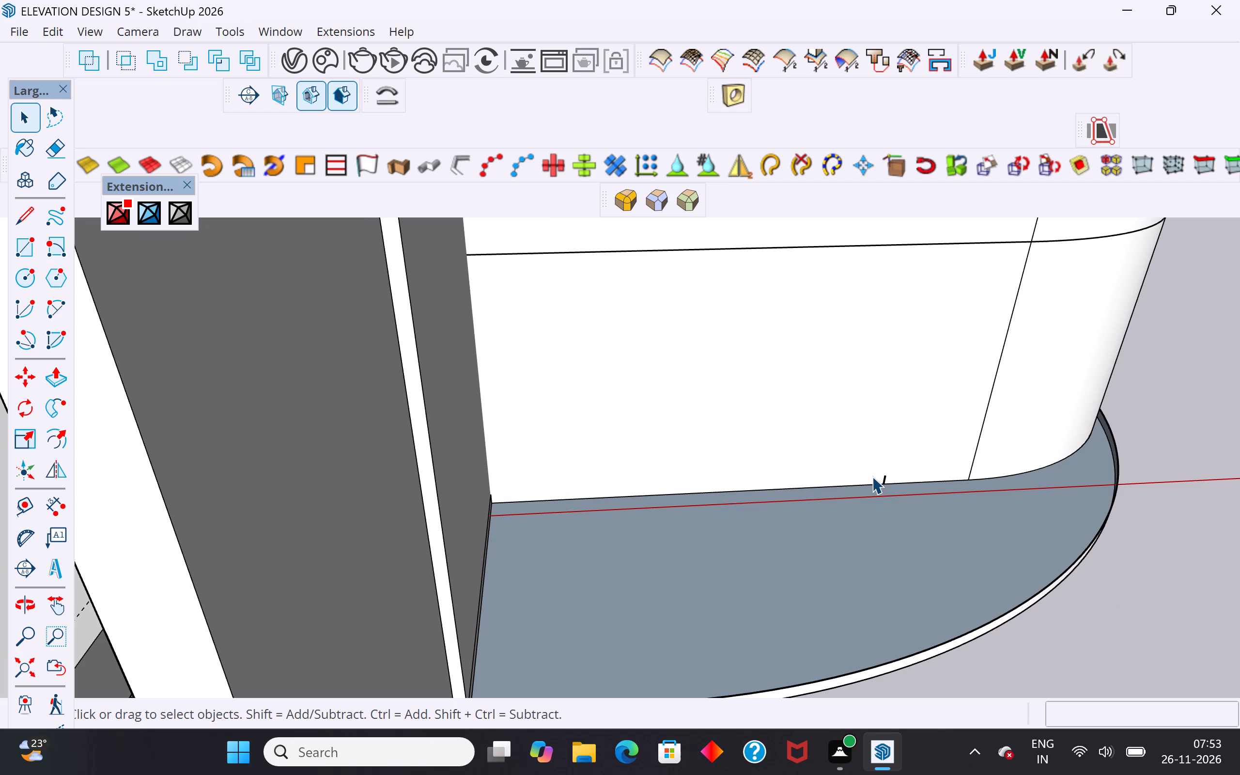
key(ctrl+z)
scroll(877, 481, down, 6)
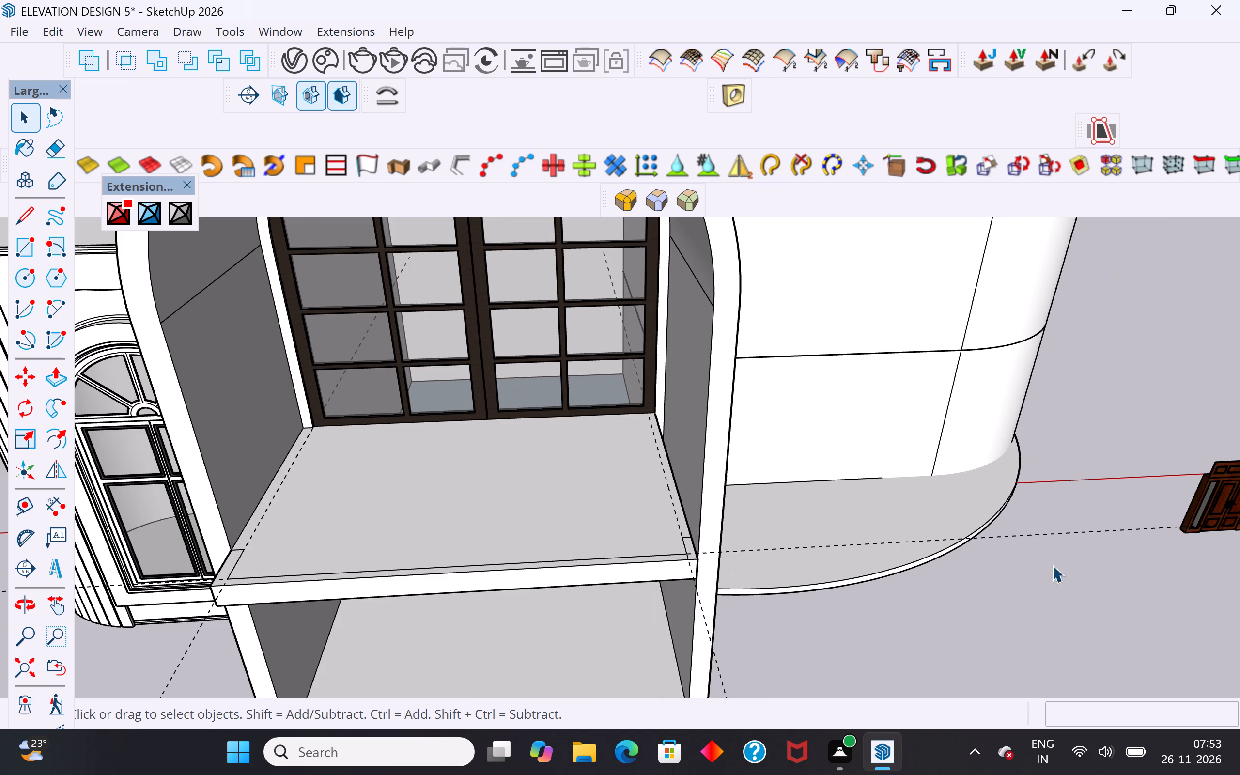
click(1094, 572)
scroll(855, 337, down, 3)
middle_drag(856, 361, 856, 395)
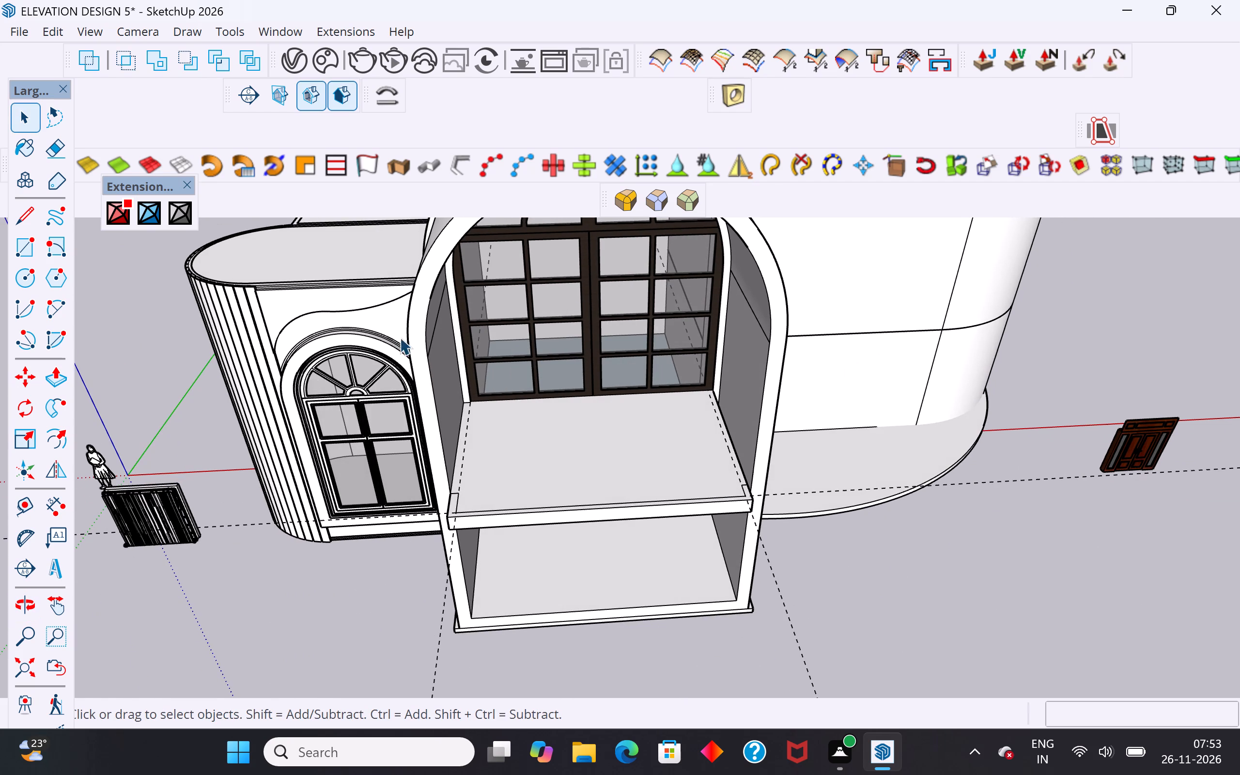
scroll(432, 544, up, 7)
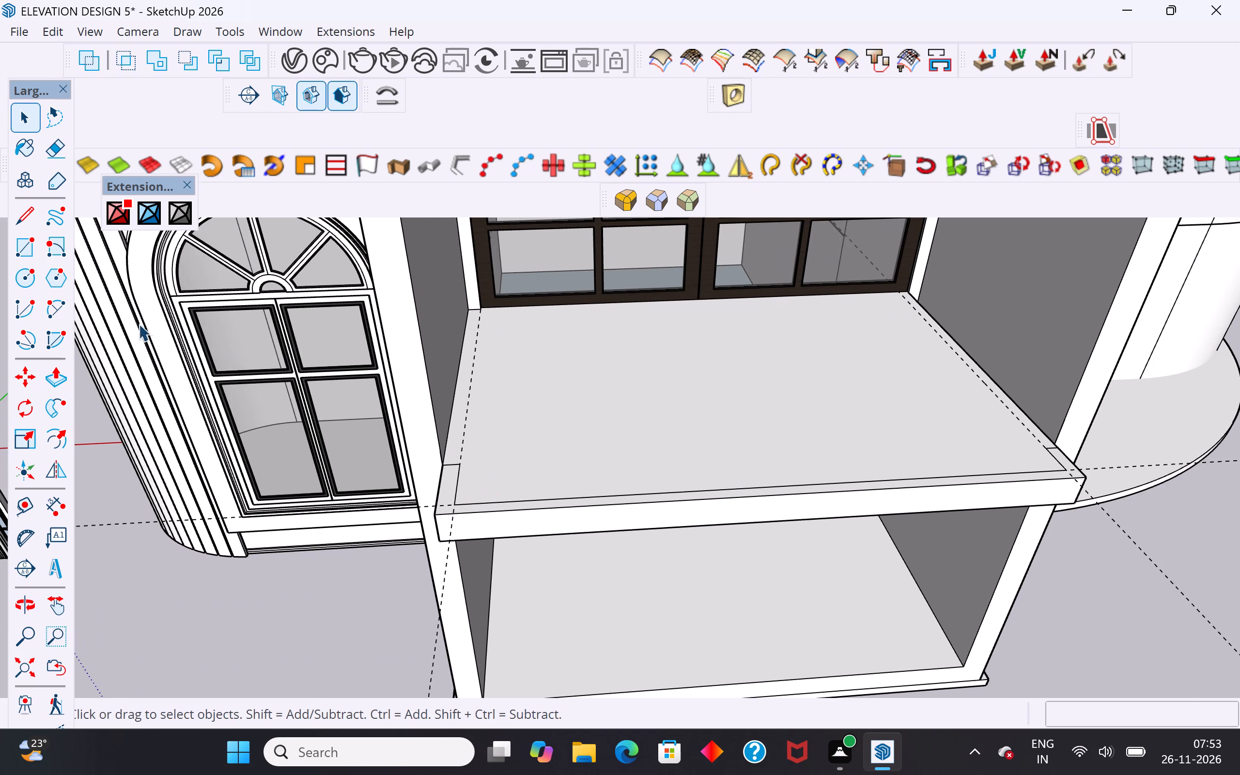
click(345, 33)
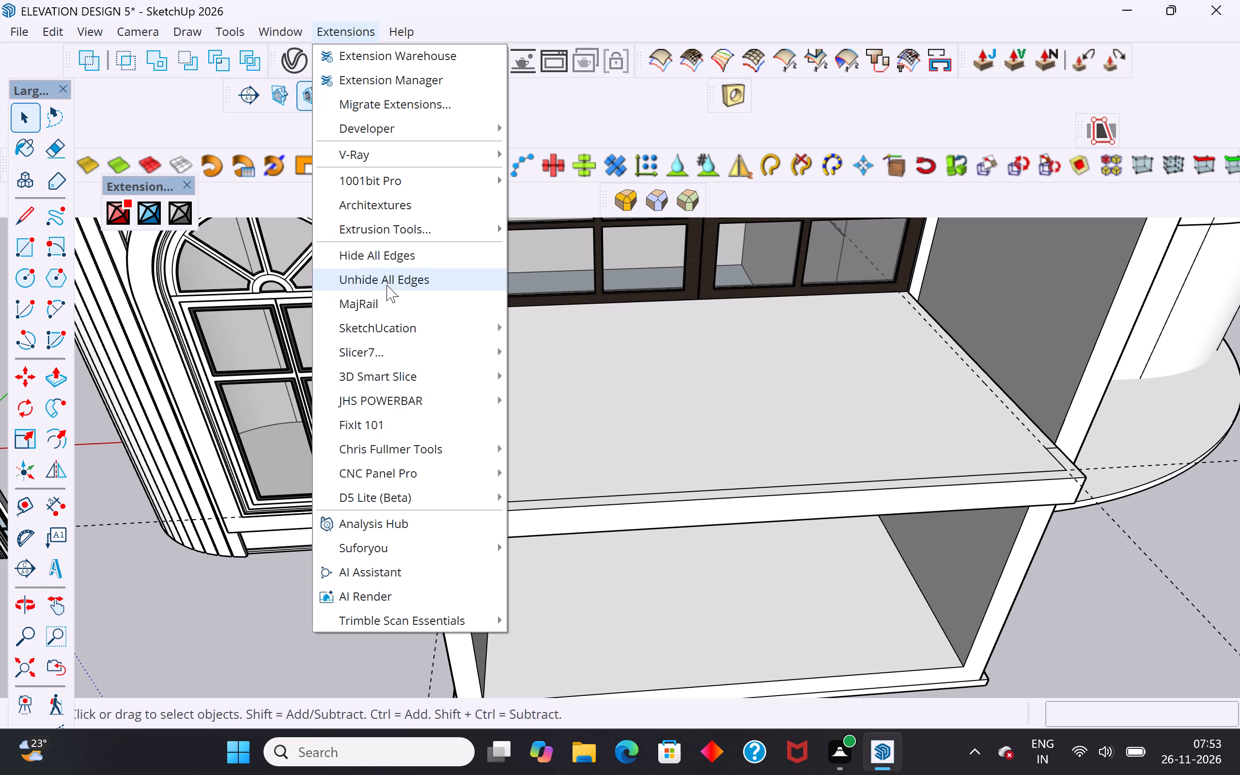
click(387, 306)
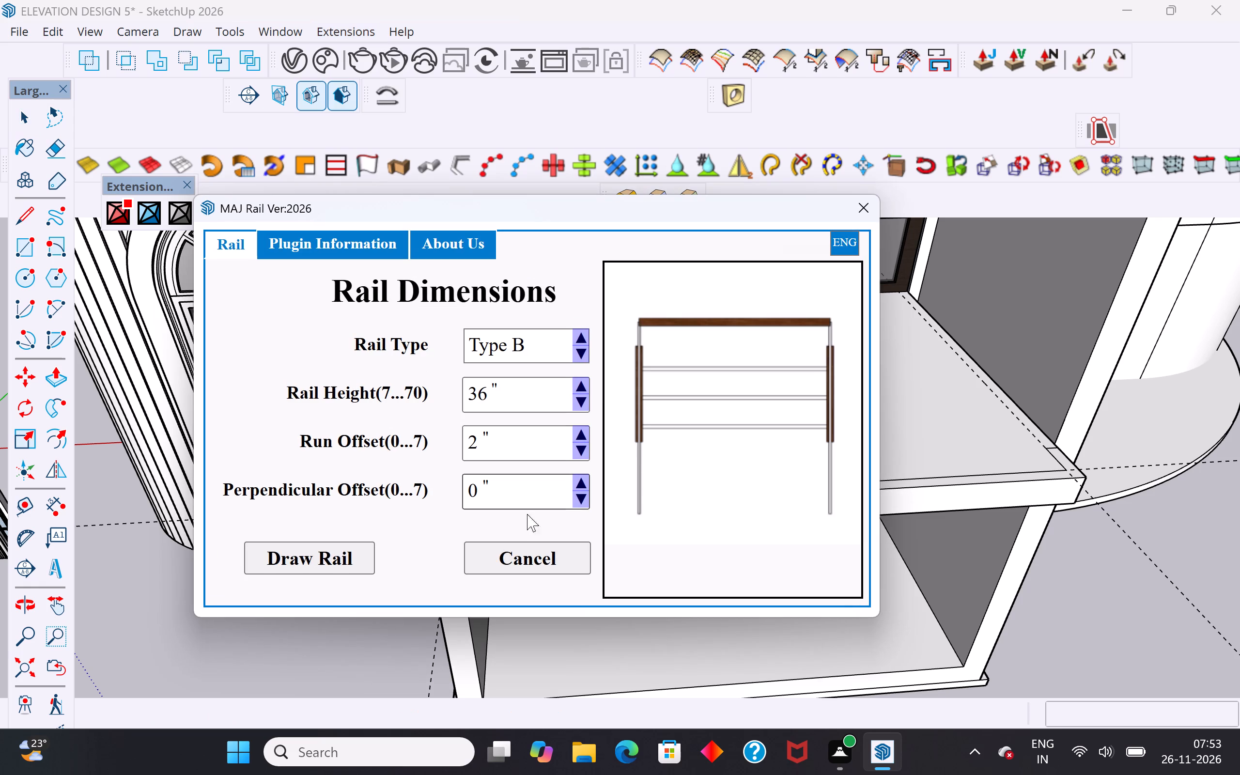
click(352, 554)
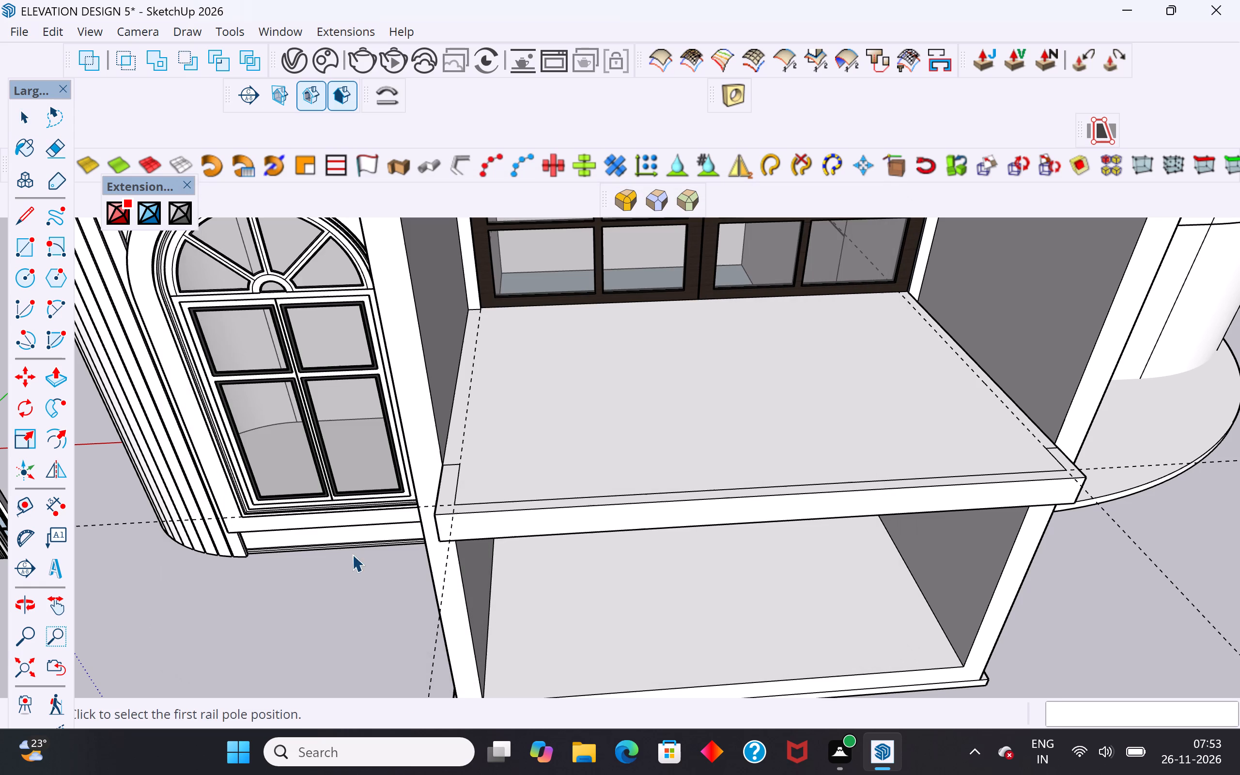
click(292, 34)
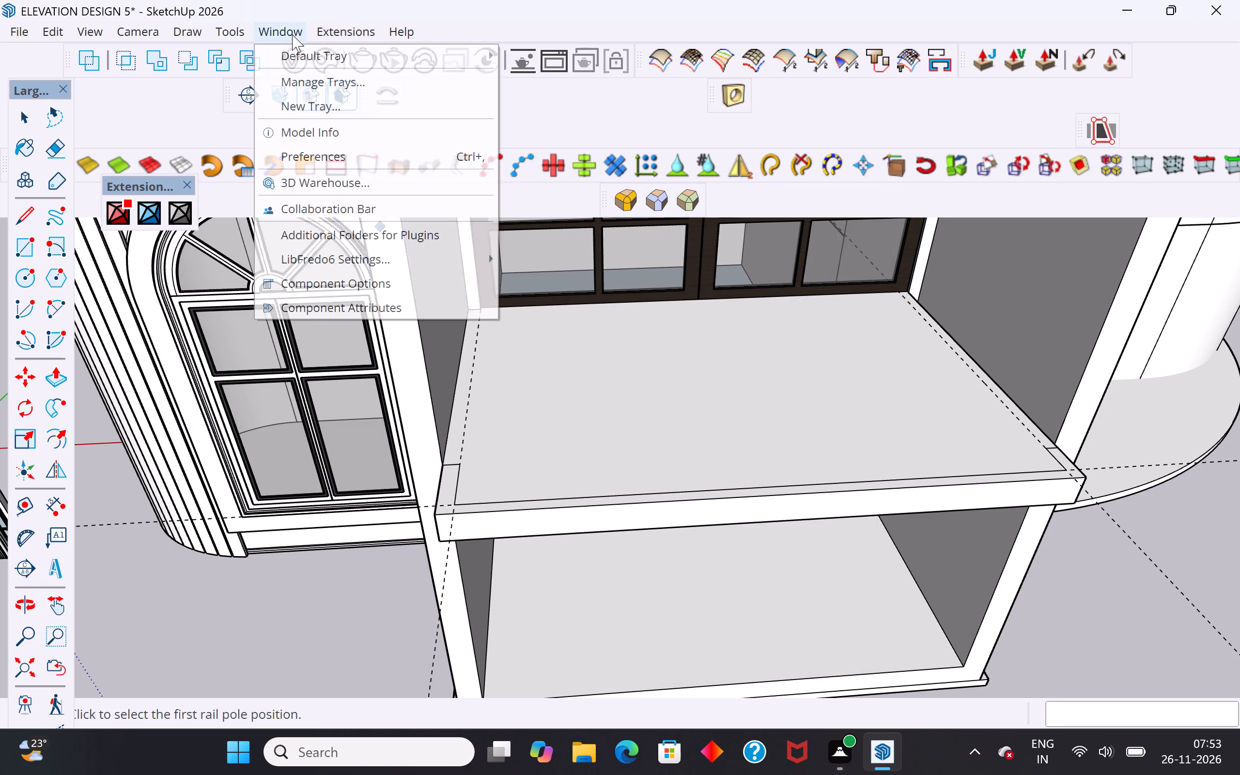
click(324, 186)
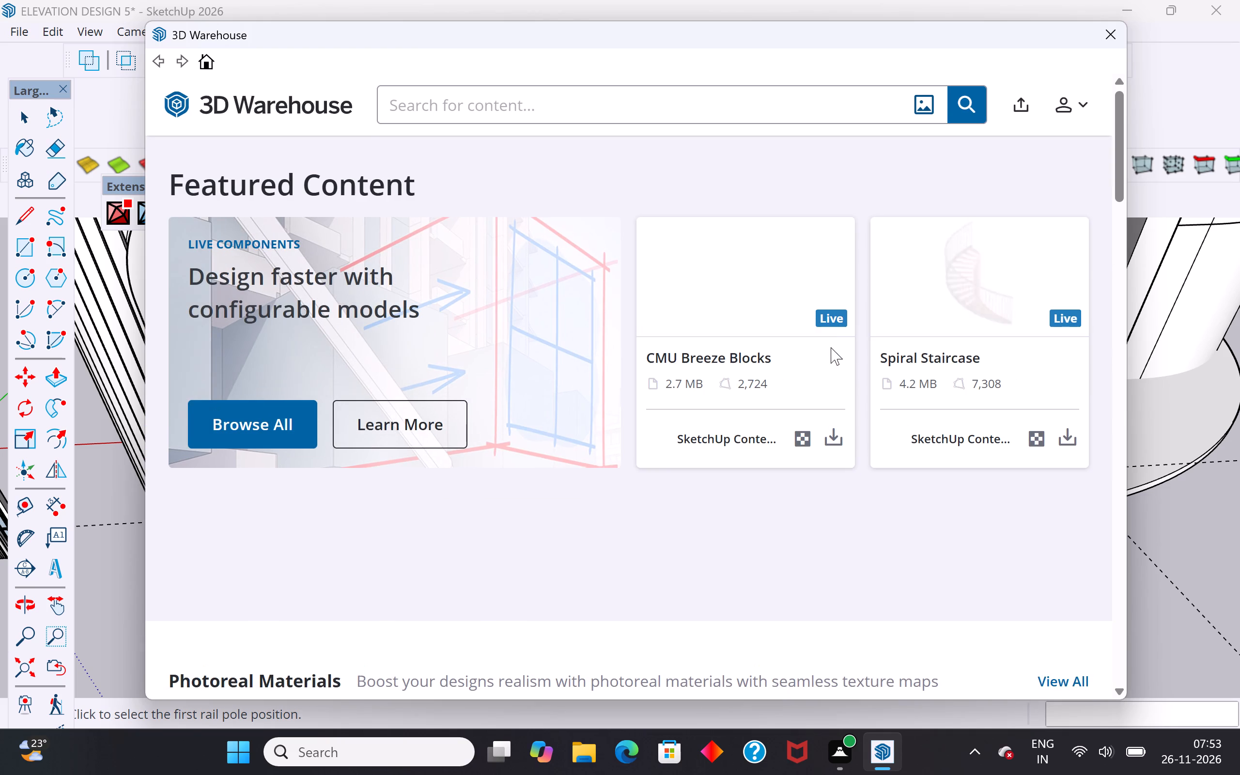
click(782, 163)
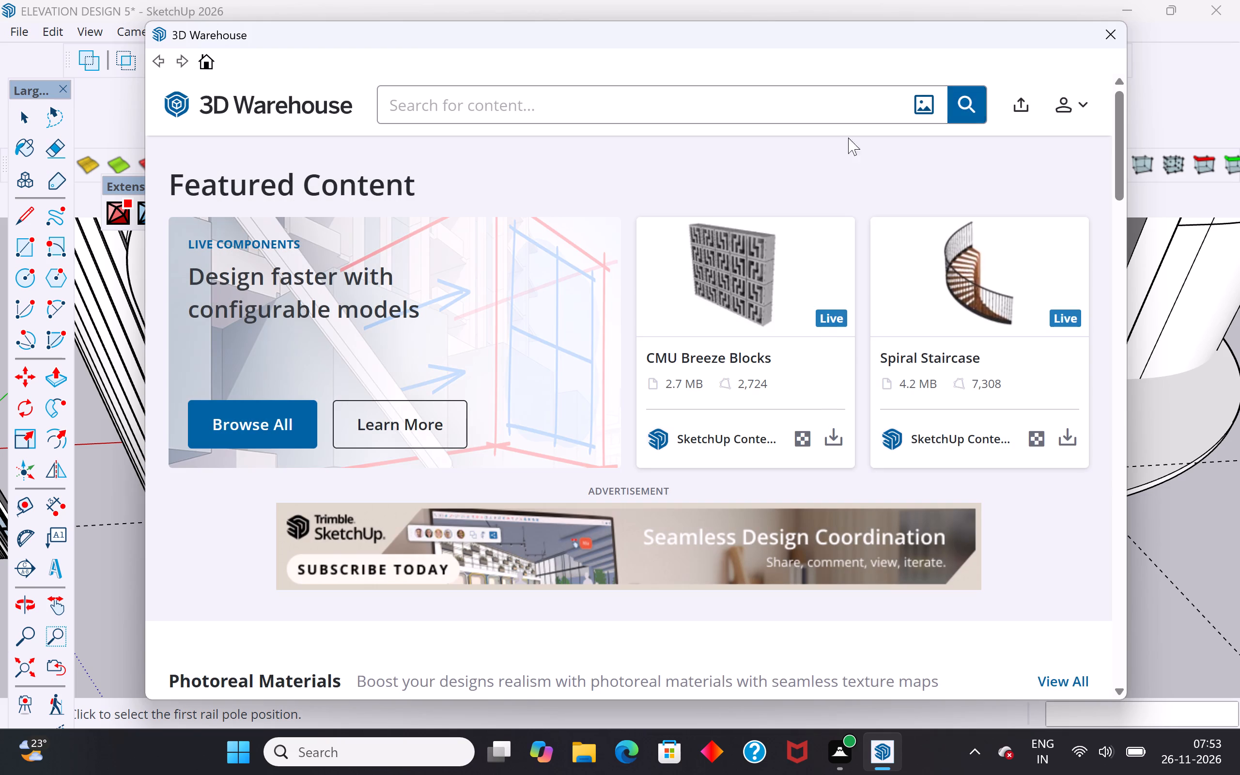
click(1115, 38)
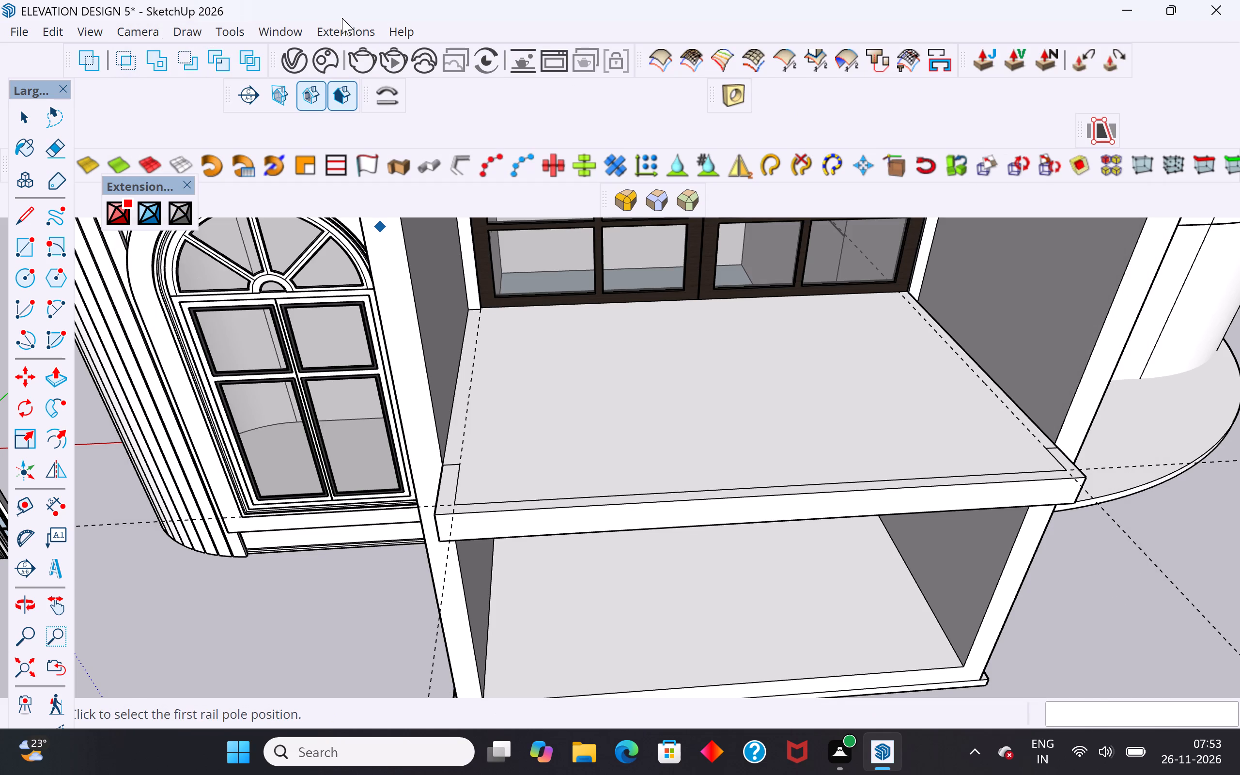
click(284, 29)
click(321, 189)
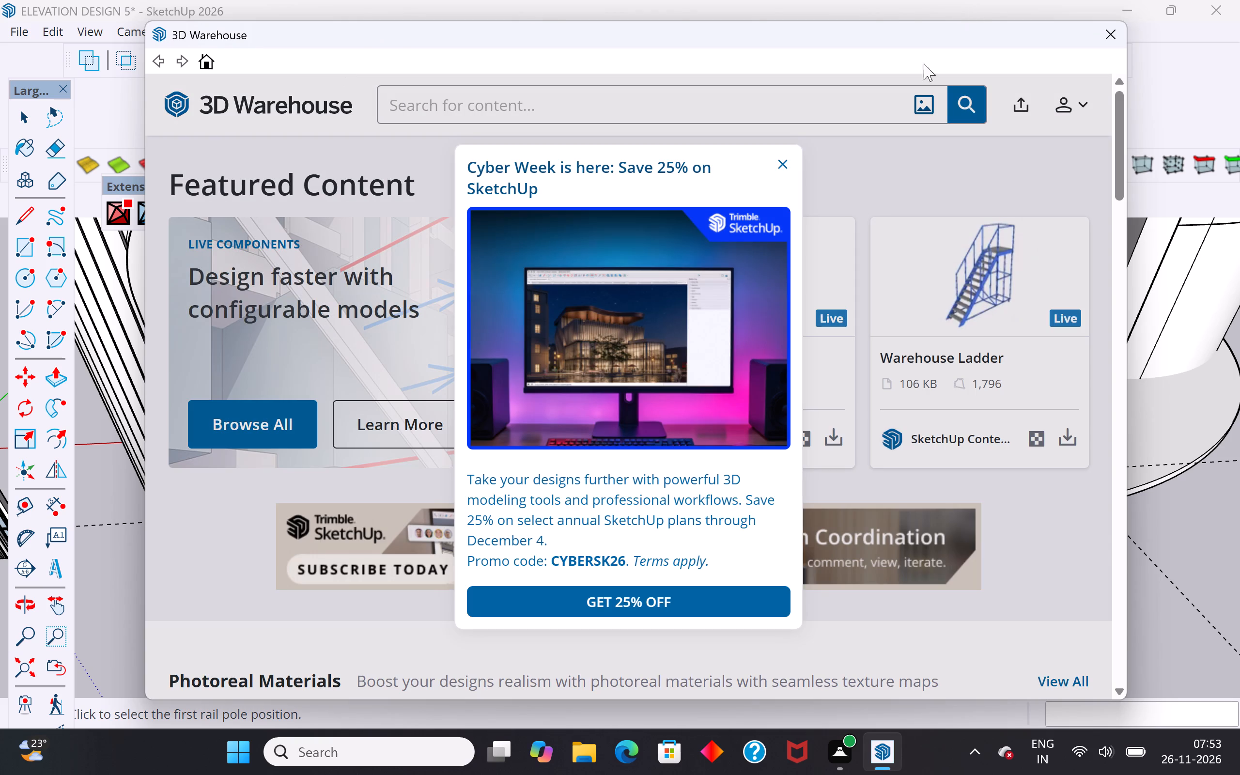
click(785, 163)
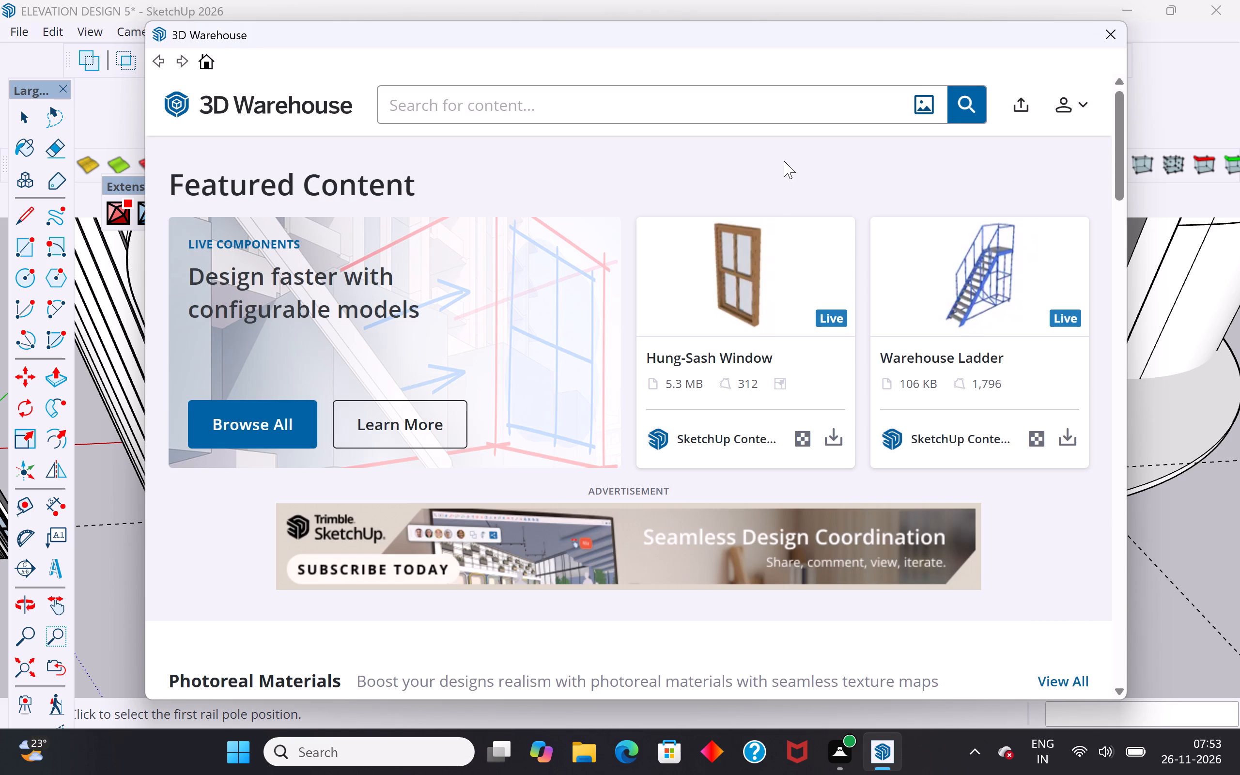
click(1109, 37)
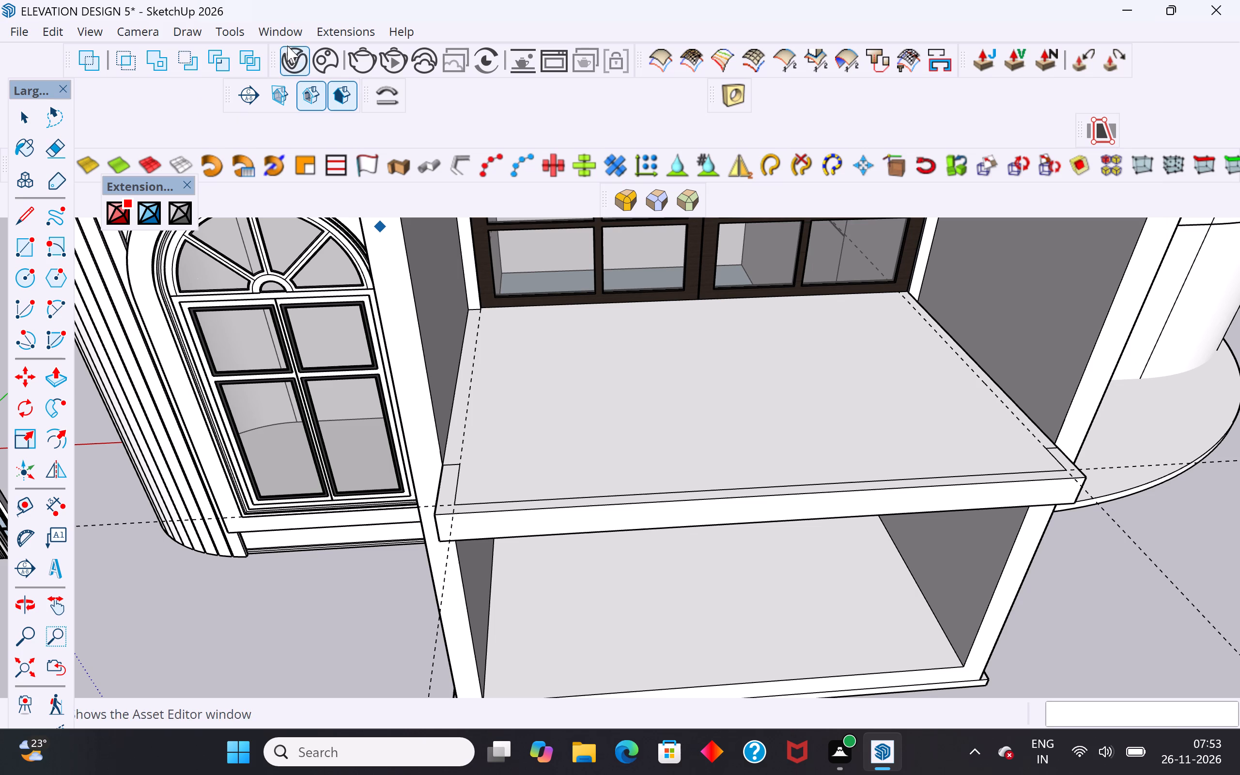
Set the MajRail rail type to Type C and start drawing the rail.
click(290, 30)
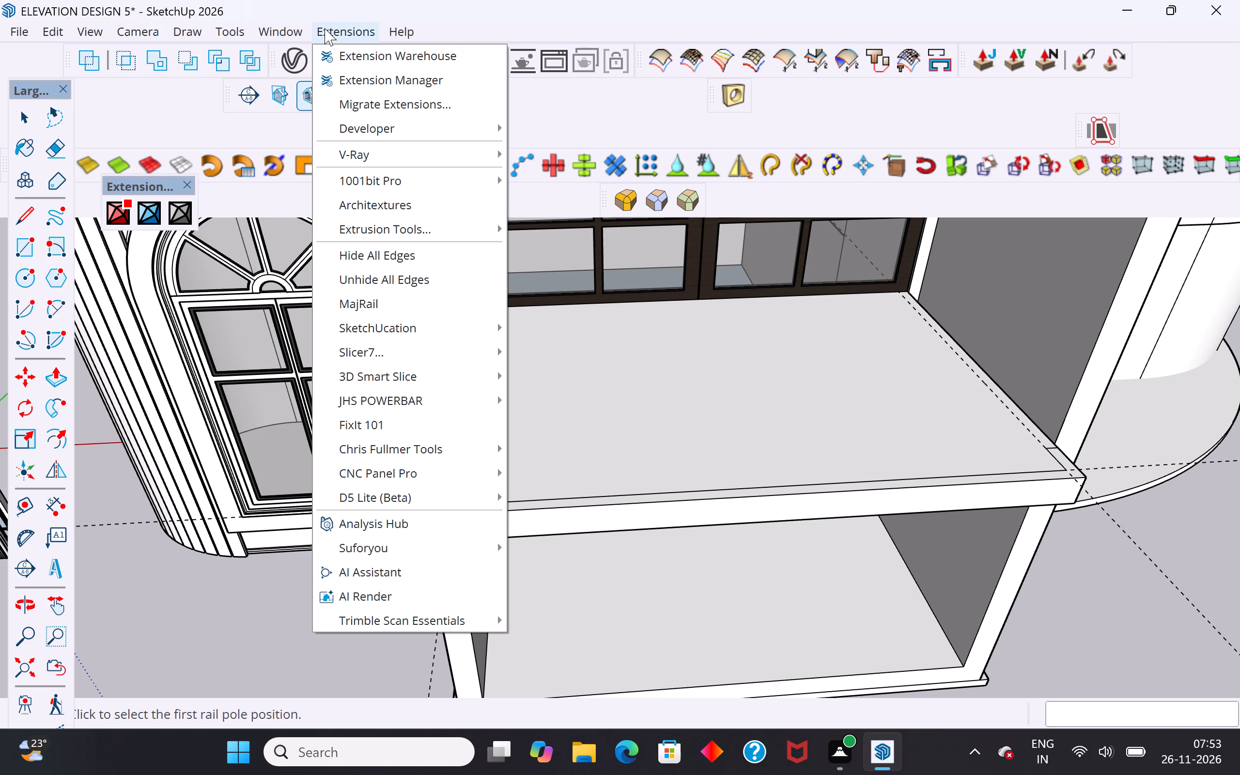
click(345, 301)
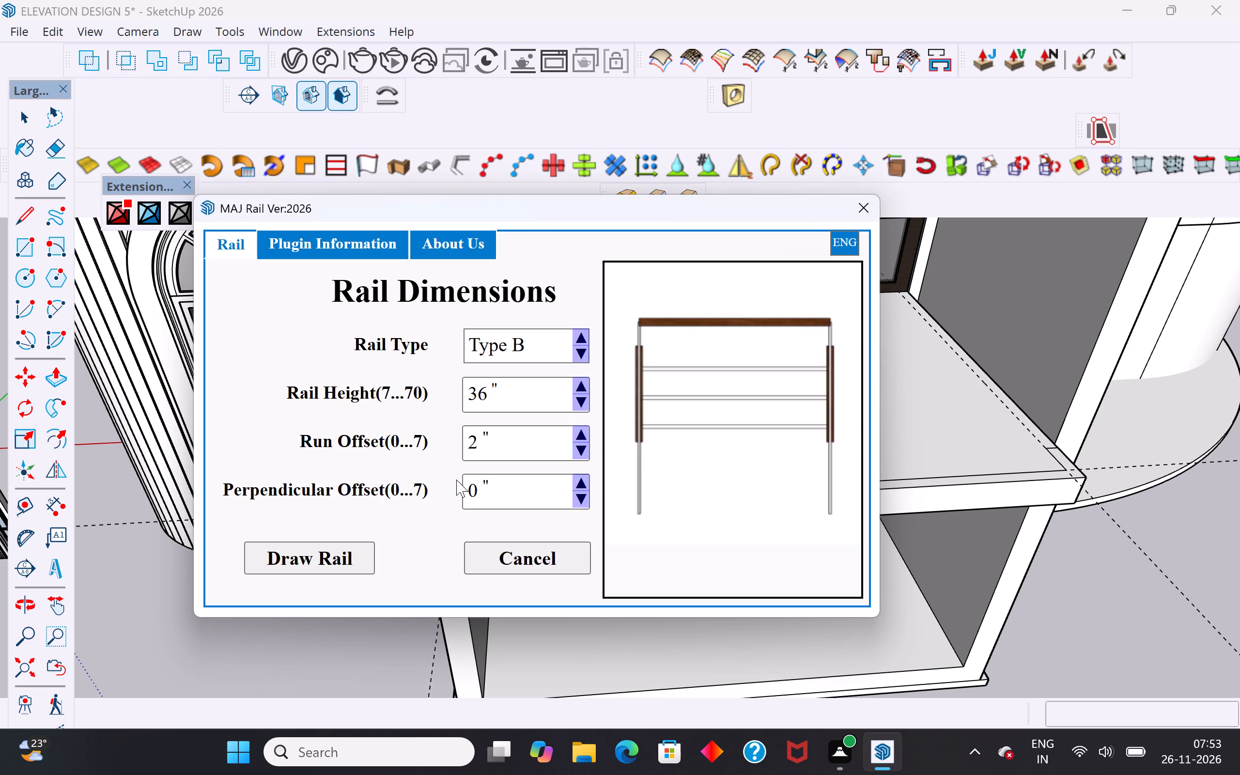
click(582, 353)
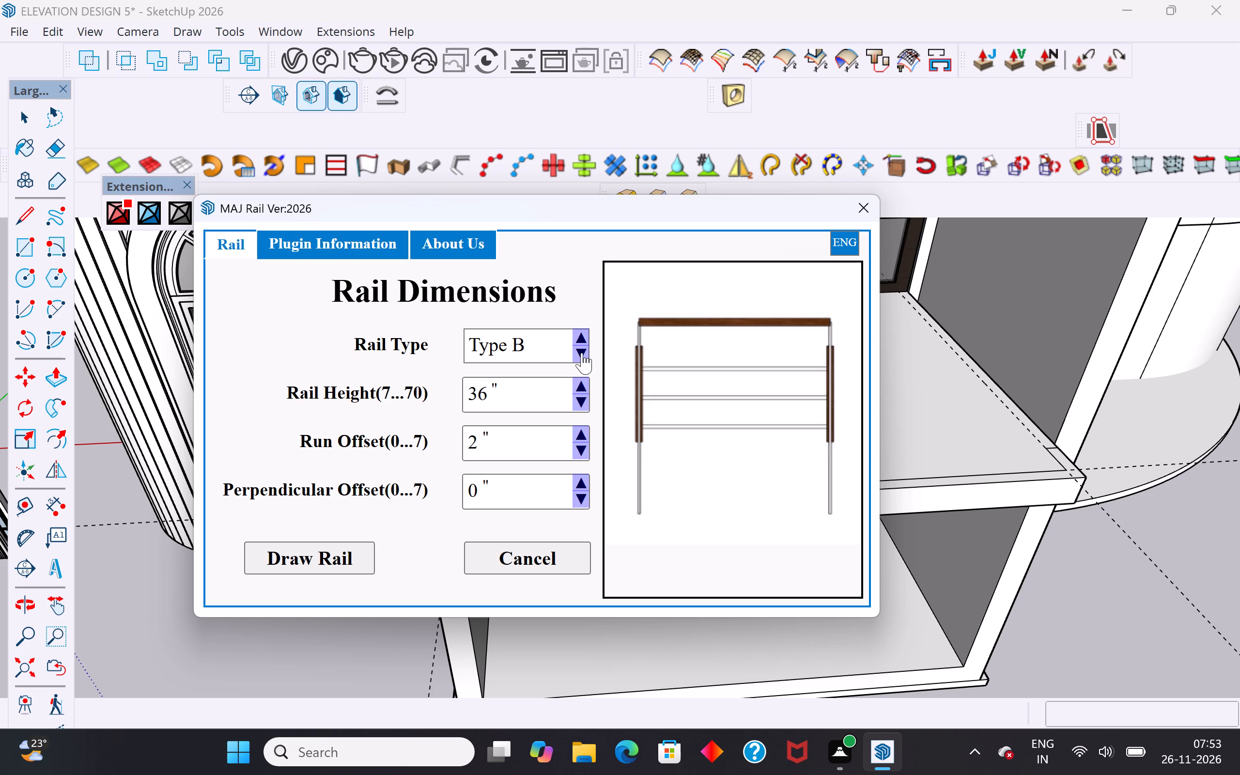
click(582, 353)
click(582, 353)
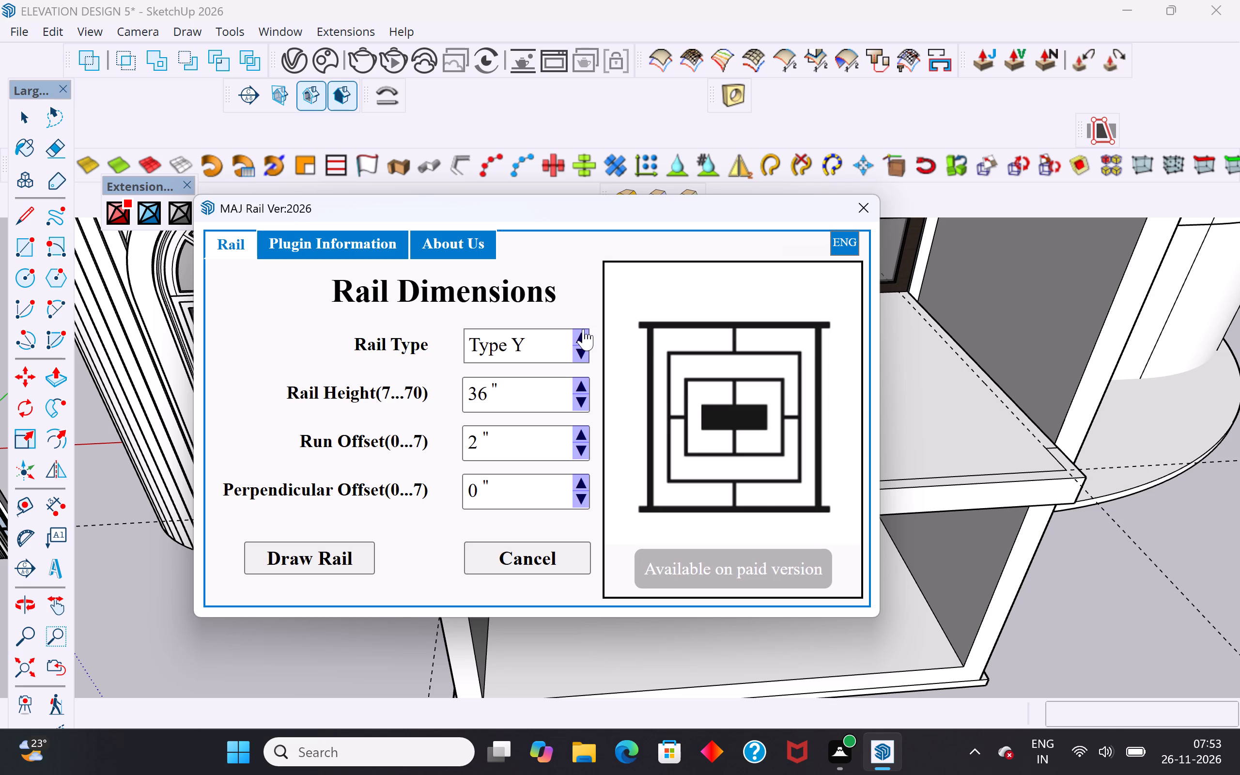
double_click(583, 329)
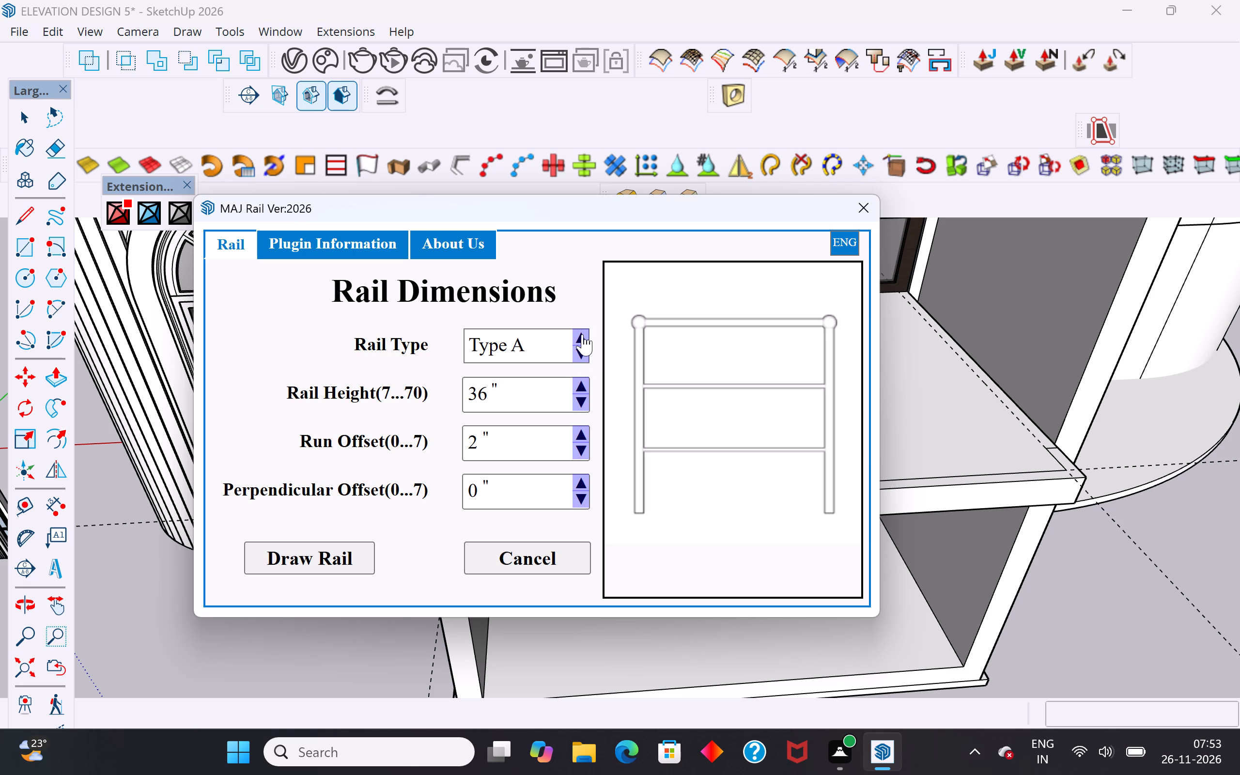
click(582, 334)
click(582, 334)
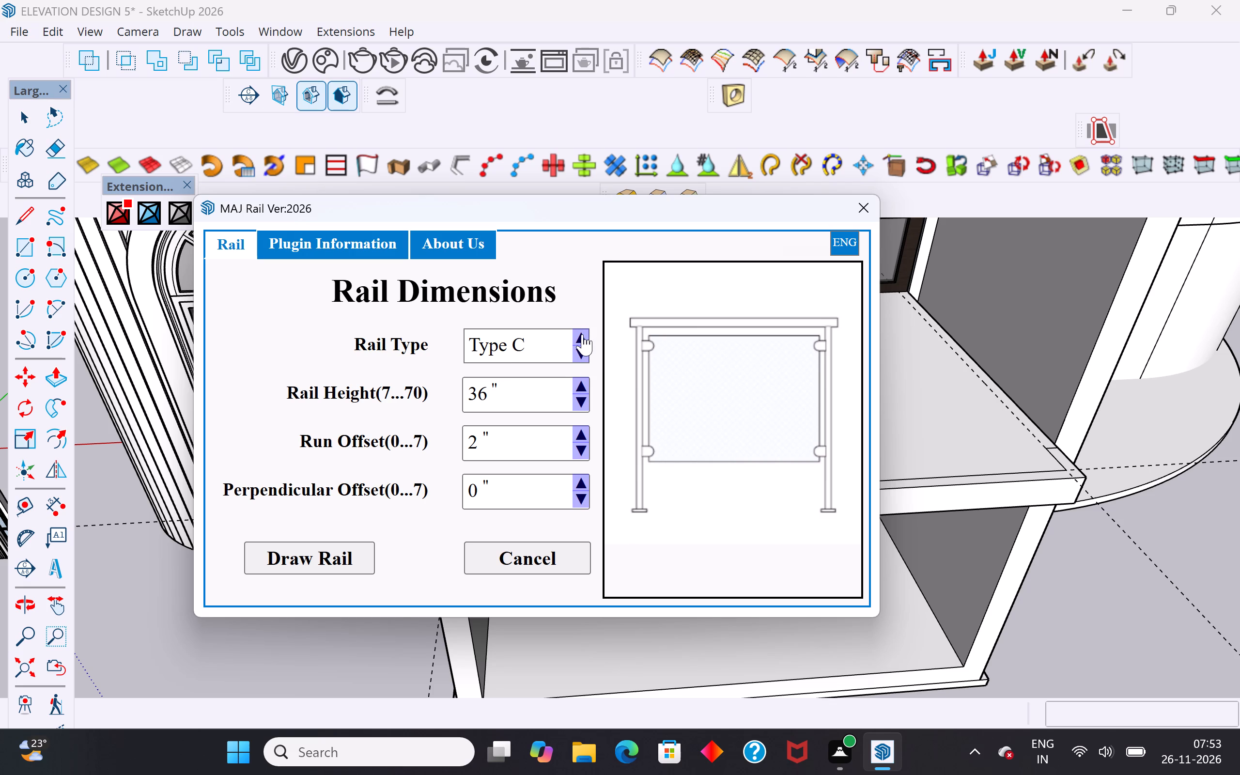
click(311, 556)
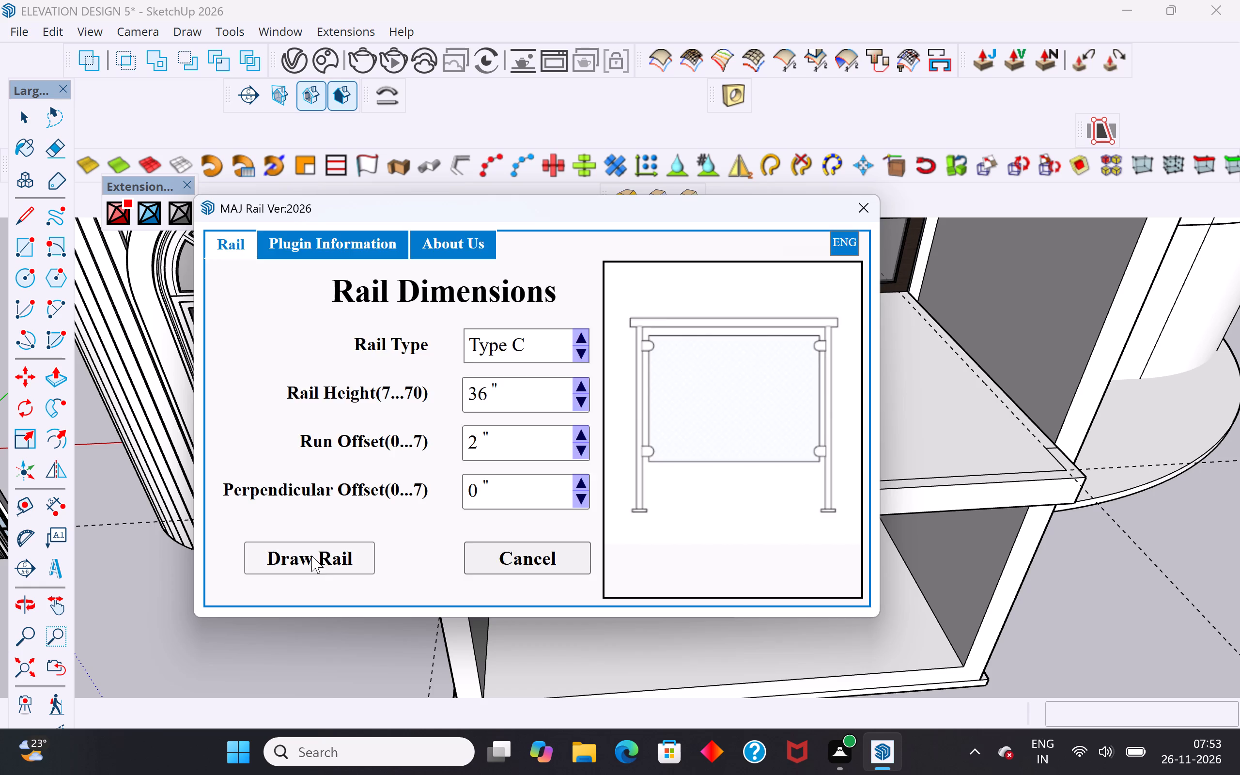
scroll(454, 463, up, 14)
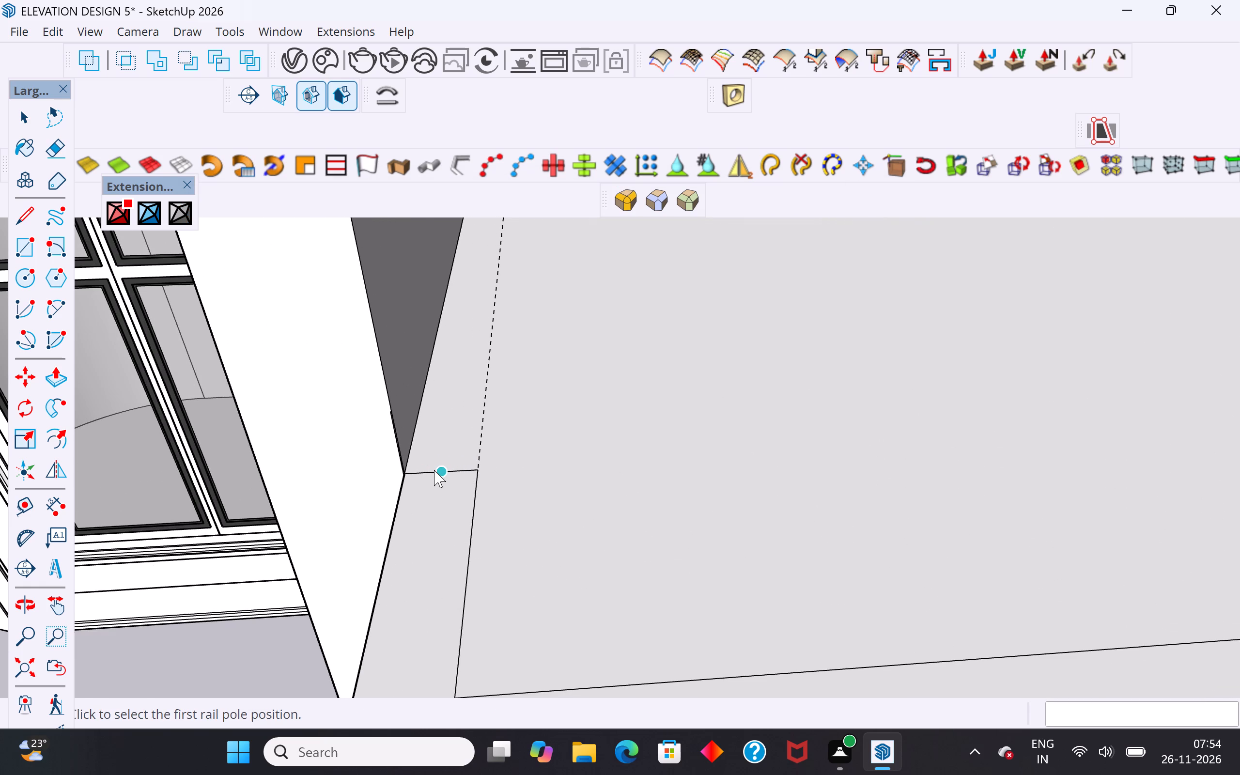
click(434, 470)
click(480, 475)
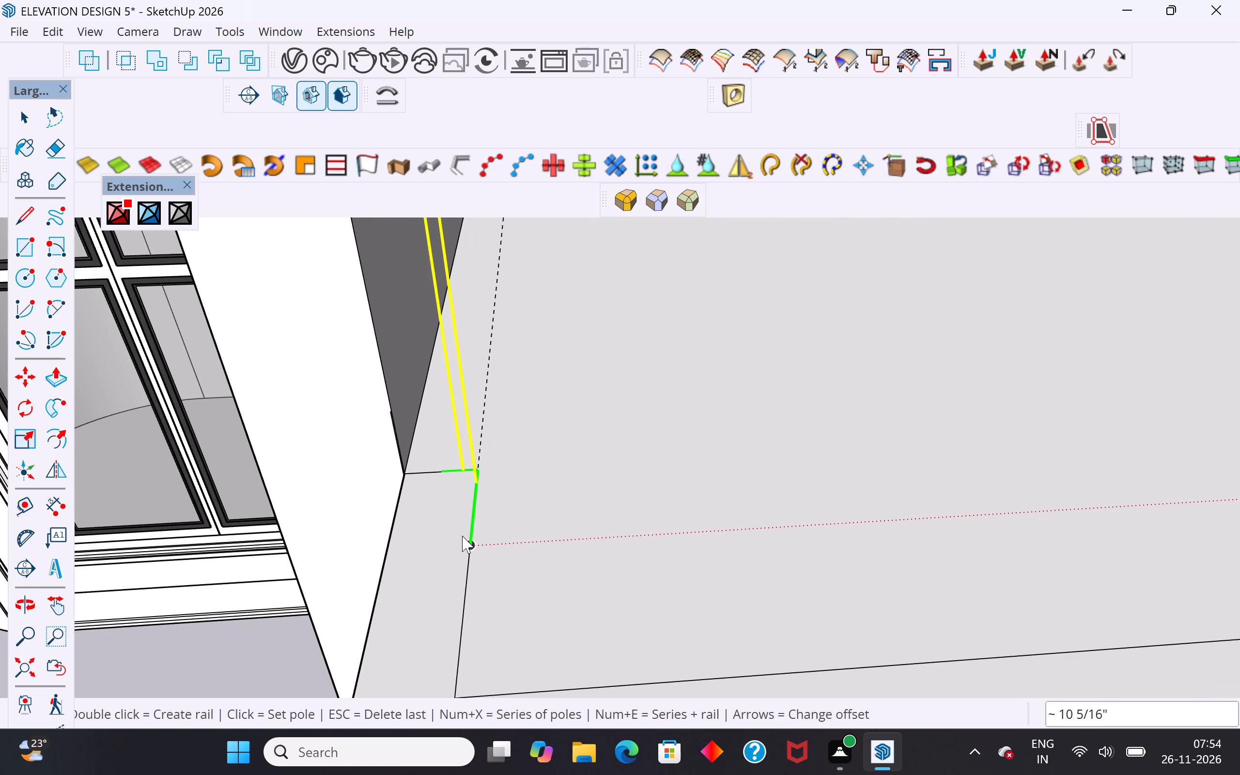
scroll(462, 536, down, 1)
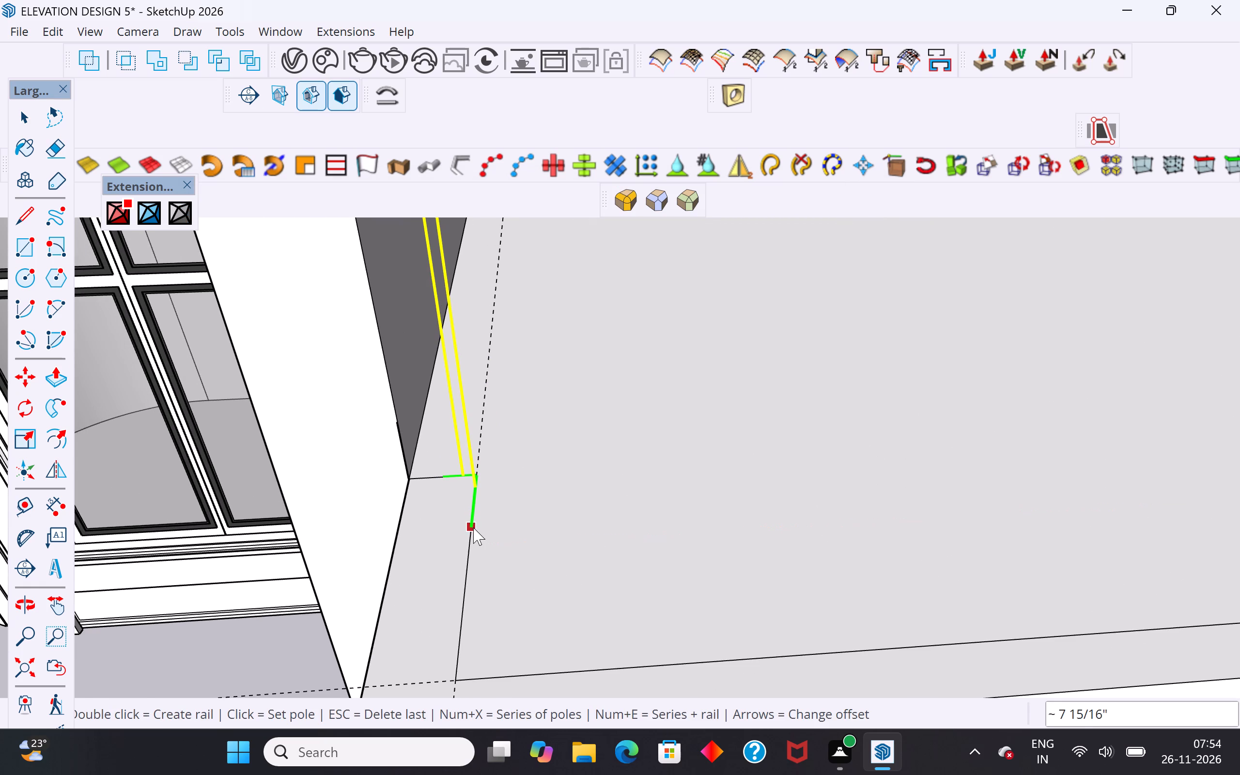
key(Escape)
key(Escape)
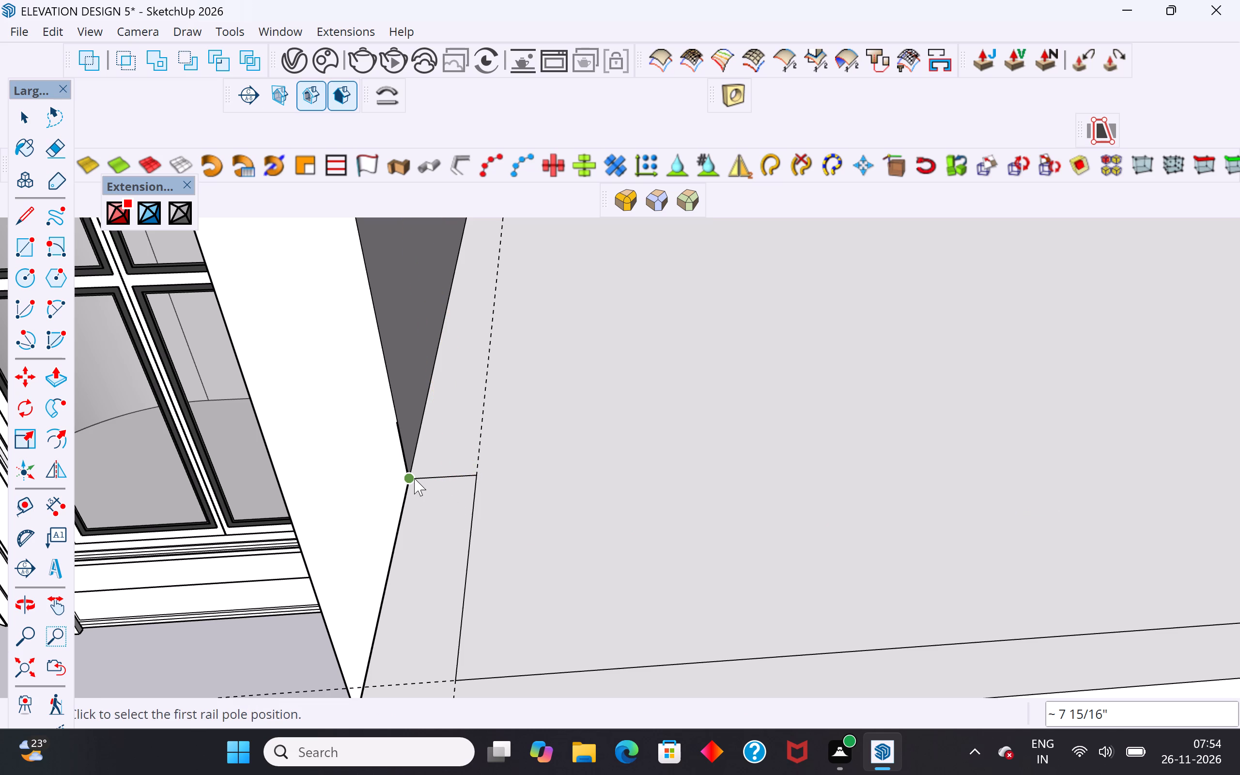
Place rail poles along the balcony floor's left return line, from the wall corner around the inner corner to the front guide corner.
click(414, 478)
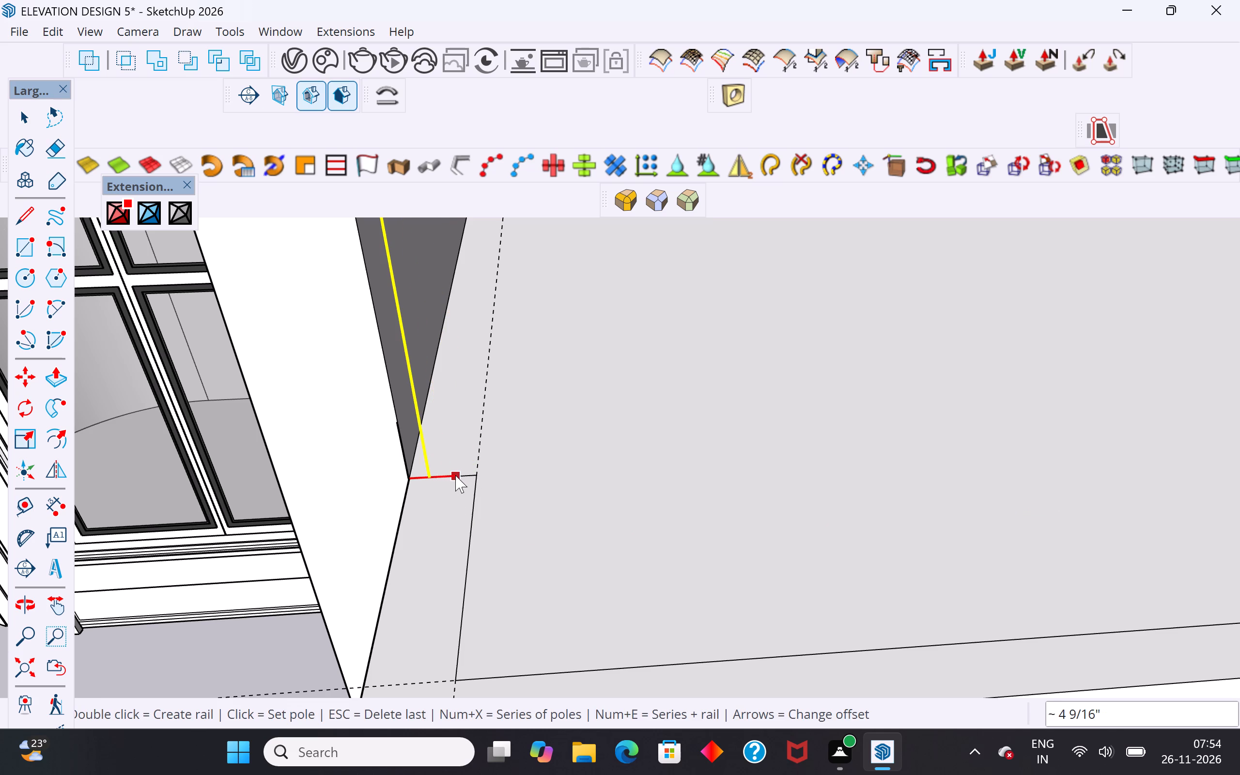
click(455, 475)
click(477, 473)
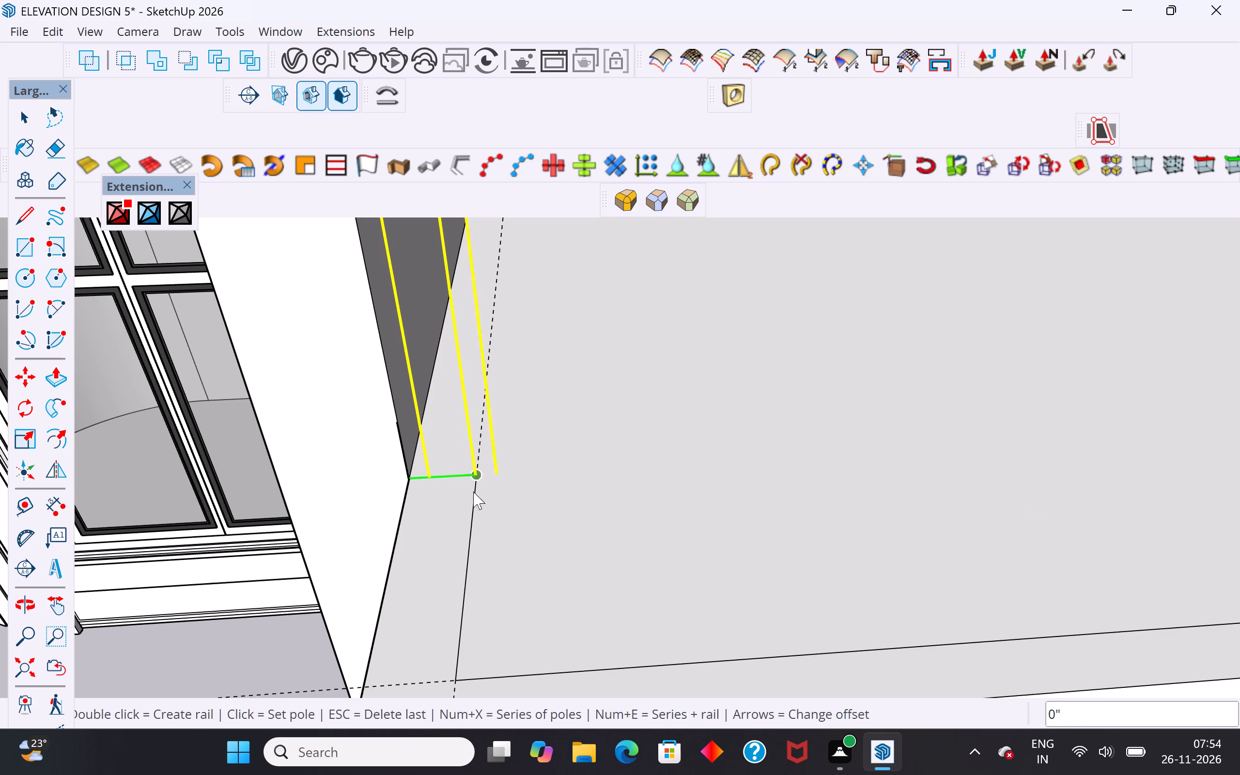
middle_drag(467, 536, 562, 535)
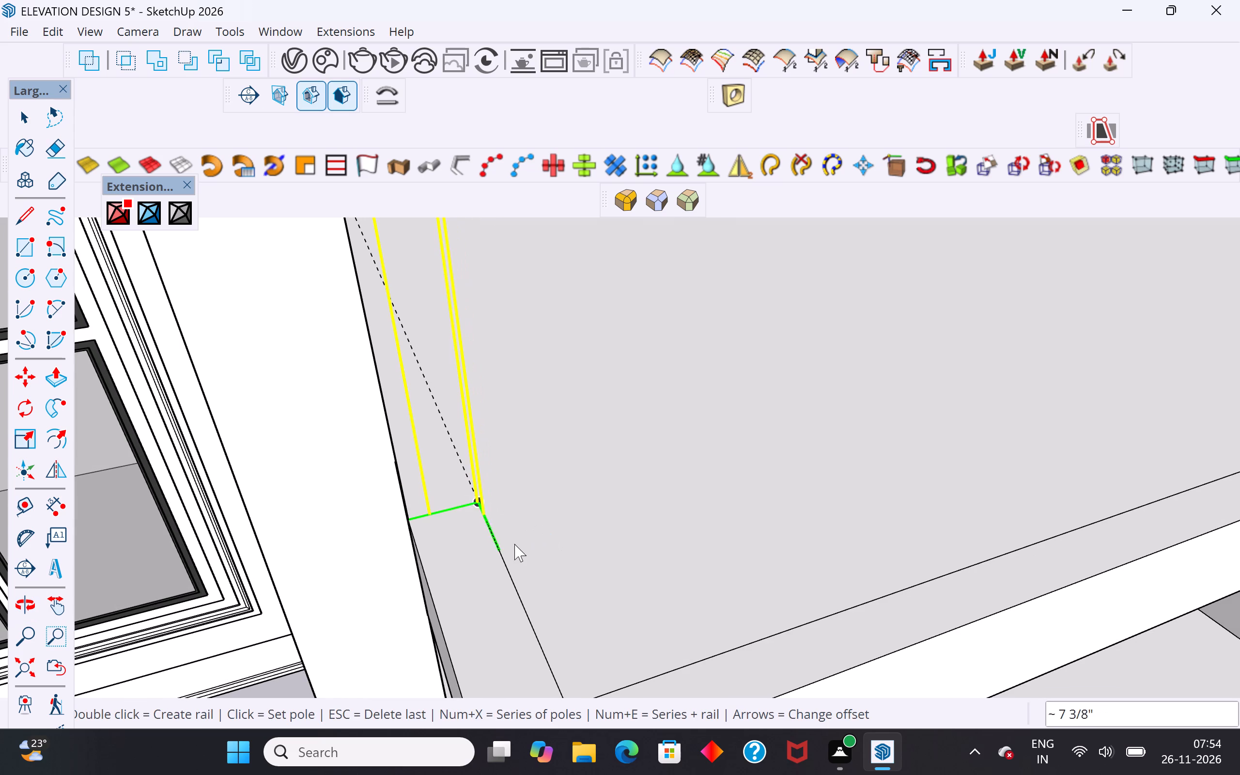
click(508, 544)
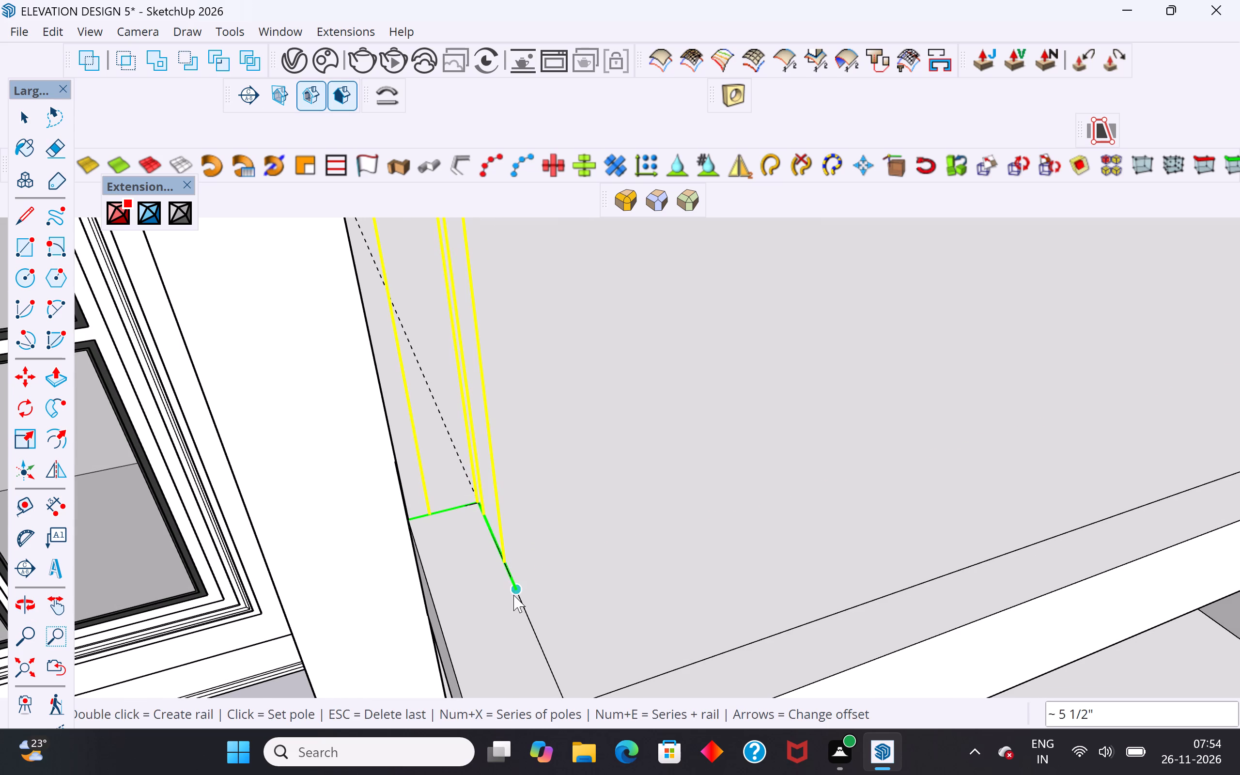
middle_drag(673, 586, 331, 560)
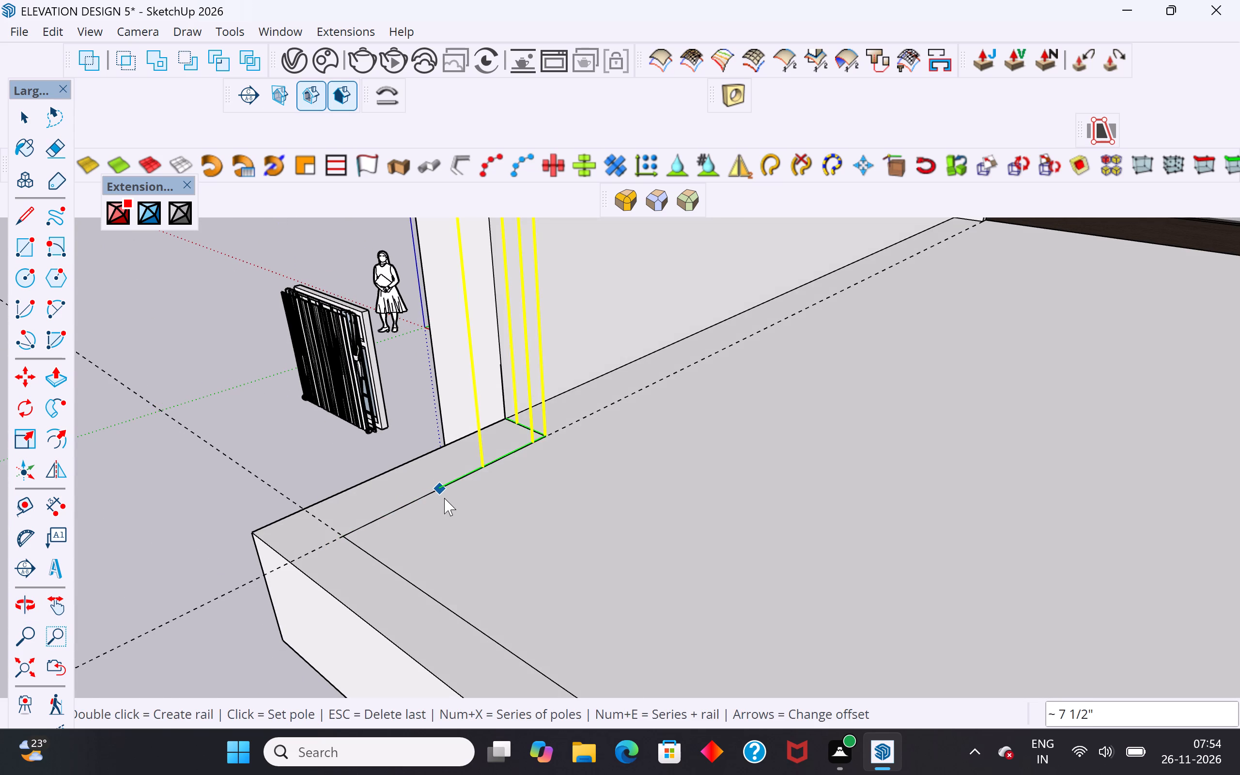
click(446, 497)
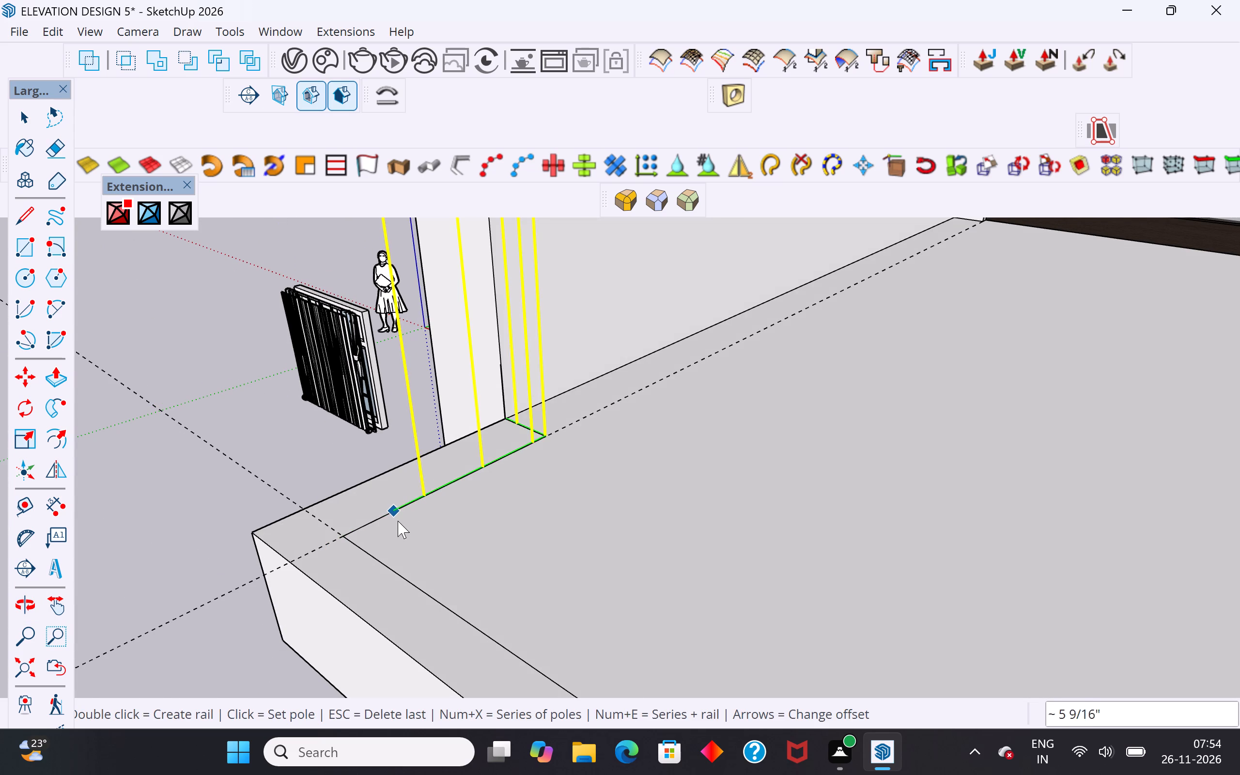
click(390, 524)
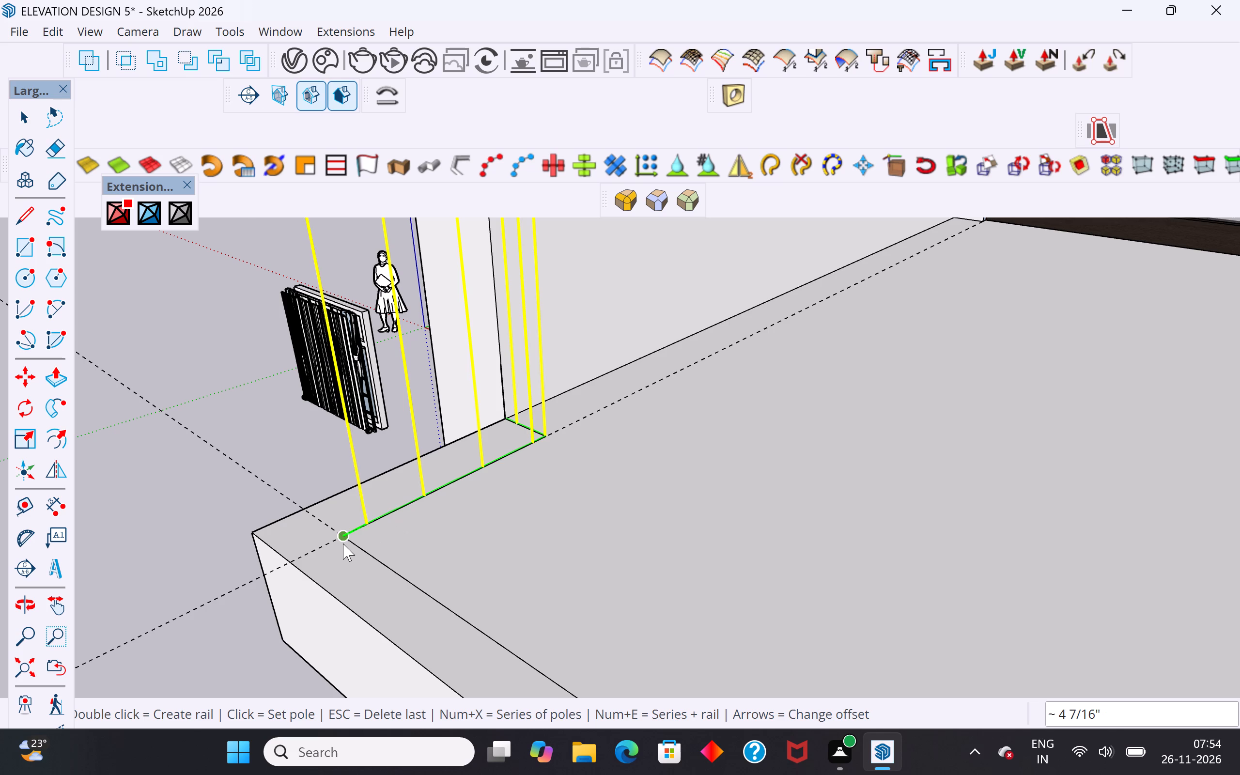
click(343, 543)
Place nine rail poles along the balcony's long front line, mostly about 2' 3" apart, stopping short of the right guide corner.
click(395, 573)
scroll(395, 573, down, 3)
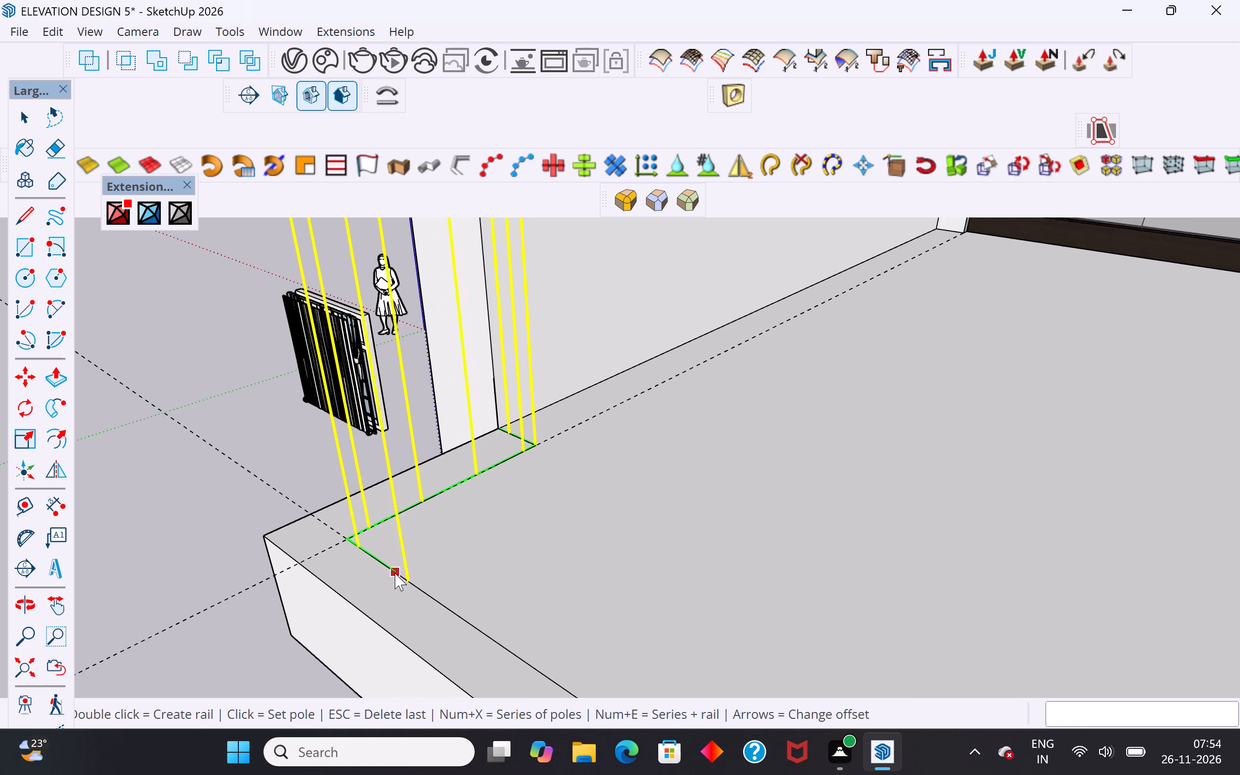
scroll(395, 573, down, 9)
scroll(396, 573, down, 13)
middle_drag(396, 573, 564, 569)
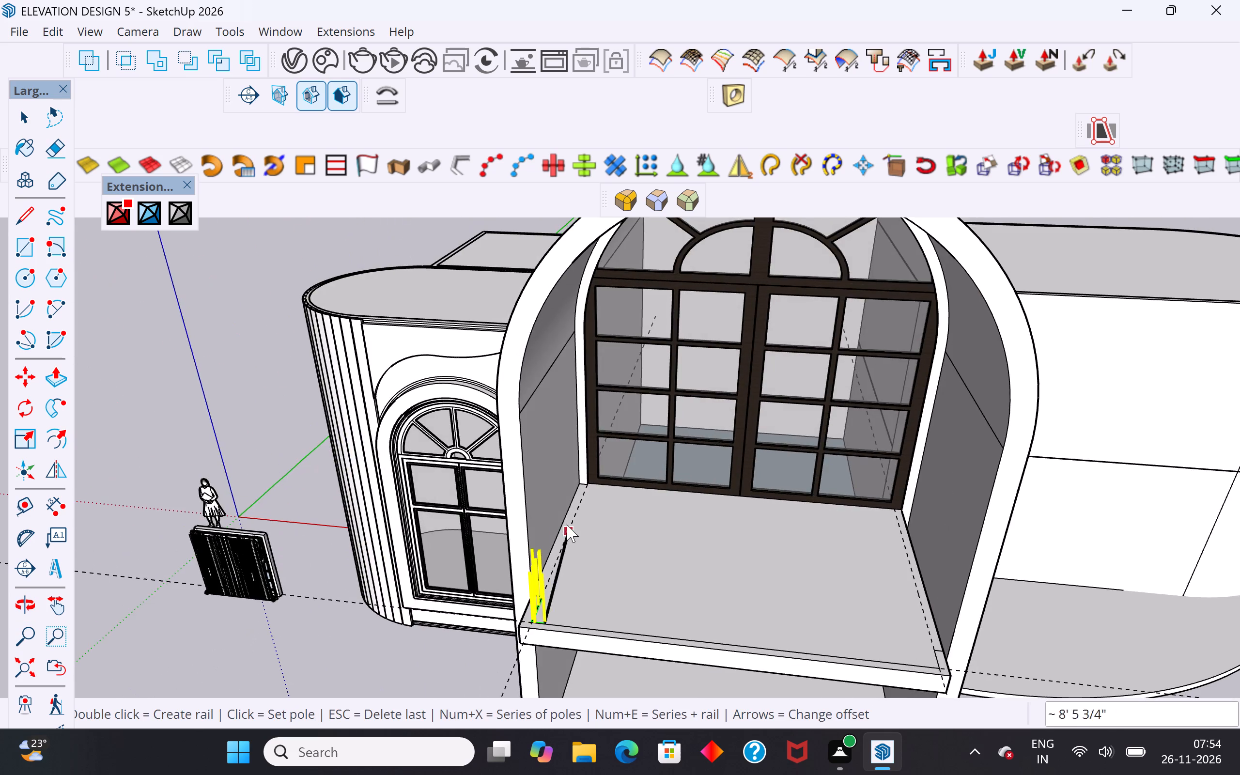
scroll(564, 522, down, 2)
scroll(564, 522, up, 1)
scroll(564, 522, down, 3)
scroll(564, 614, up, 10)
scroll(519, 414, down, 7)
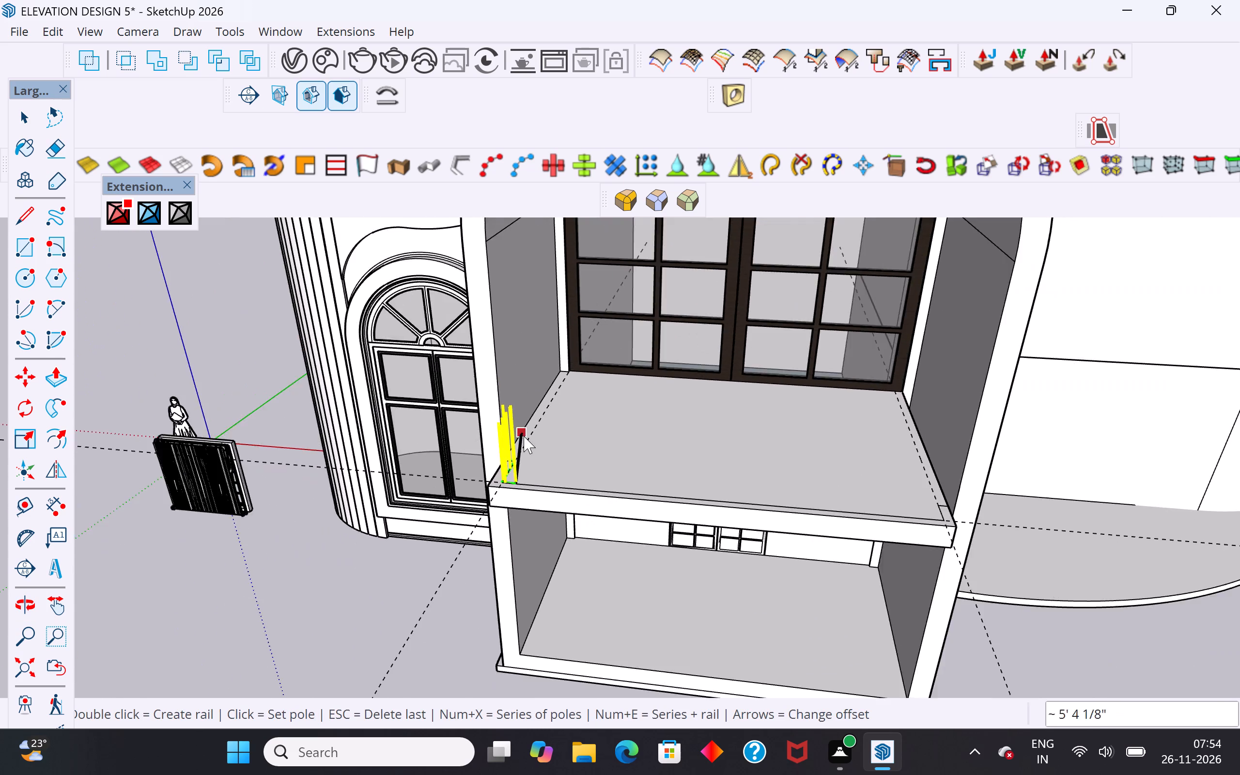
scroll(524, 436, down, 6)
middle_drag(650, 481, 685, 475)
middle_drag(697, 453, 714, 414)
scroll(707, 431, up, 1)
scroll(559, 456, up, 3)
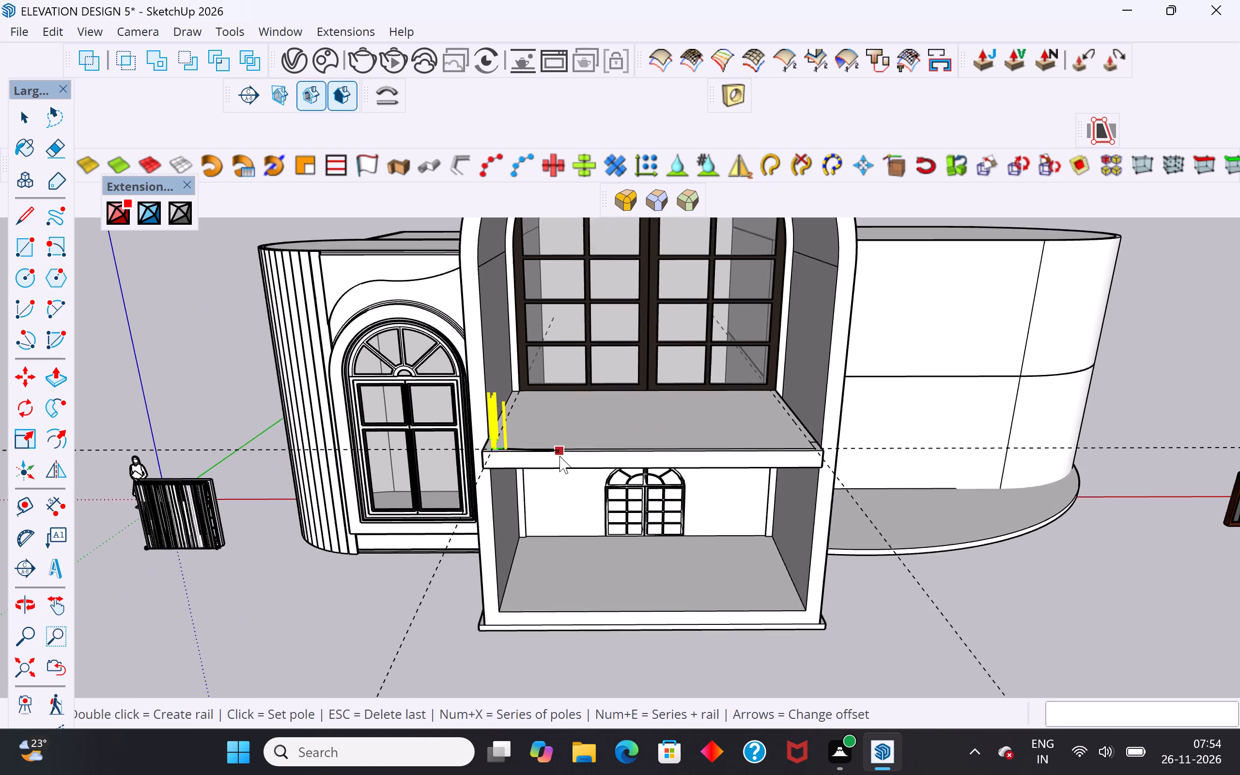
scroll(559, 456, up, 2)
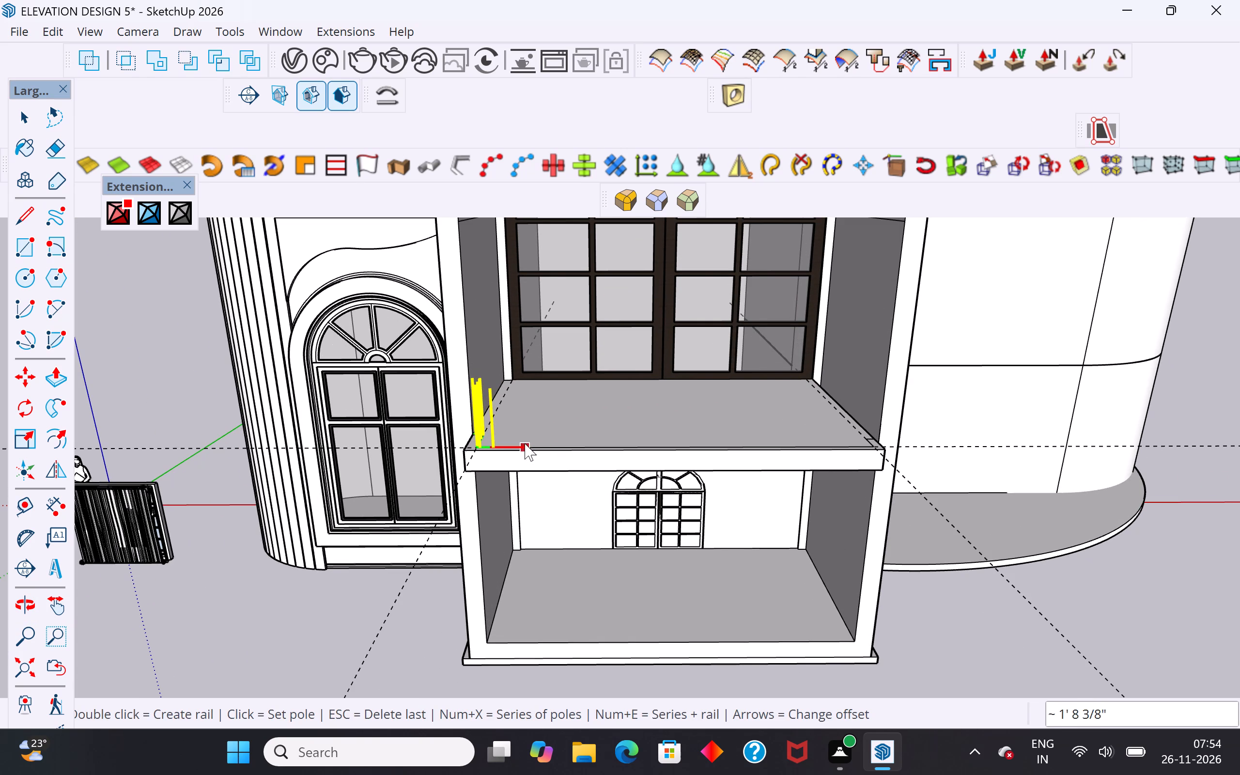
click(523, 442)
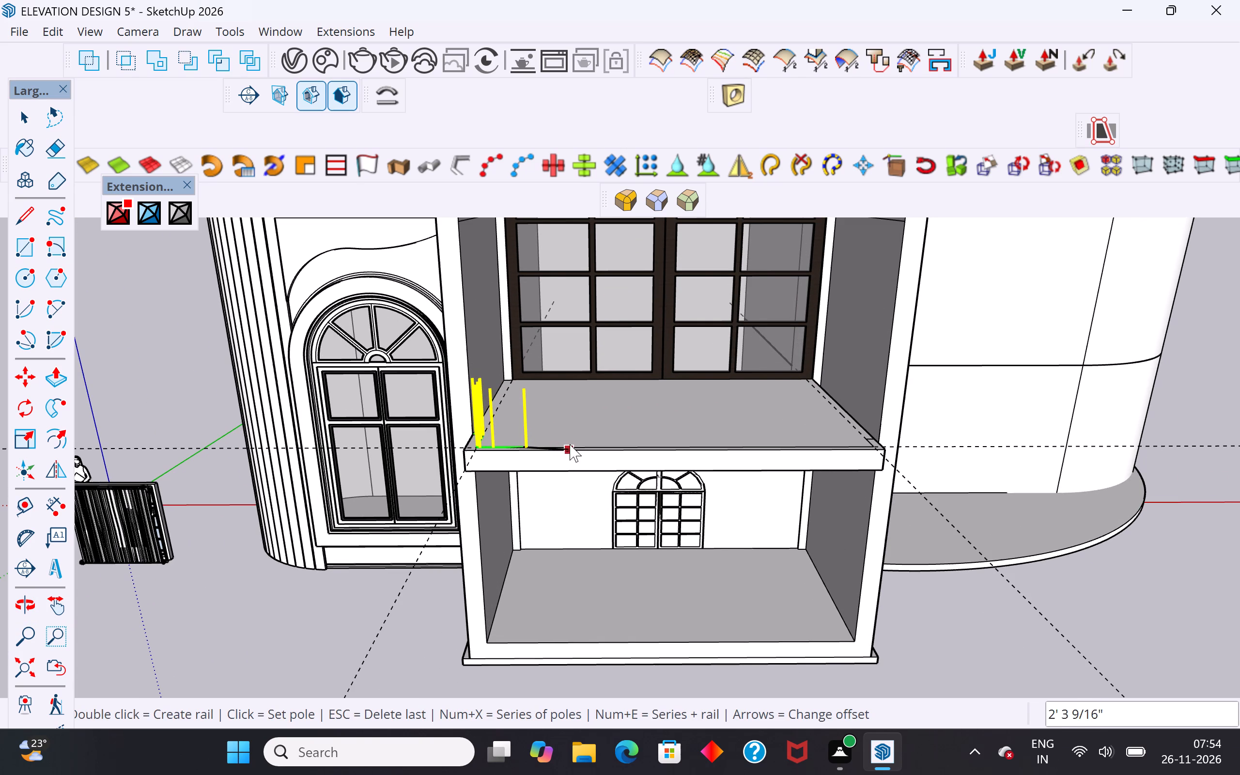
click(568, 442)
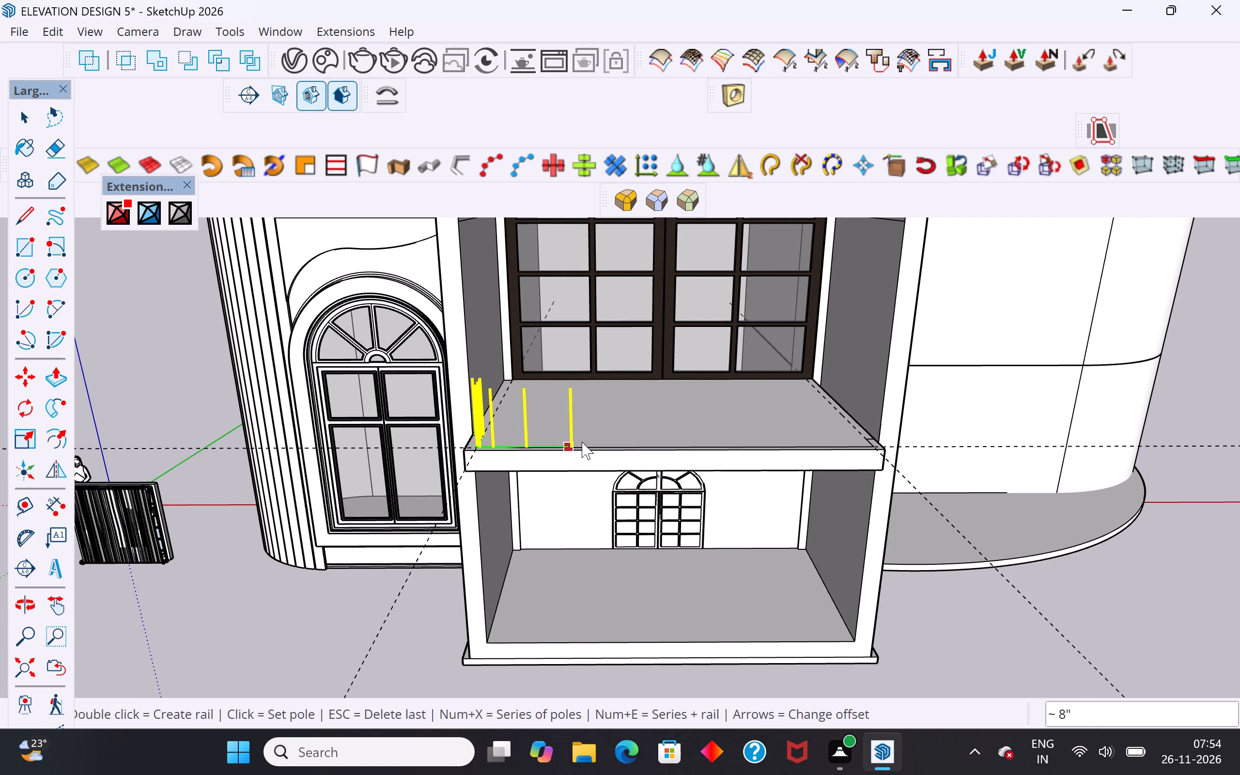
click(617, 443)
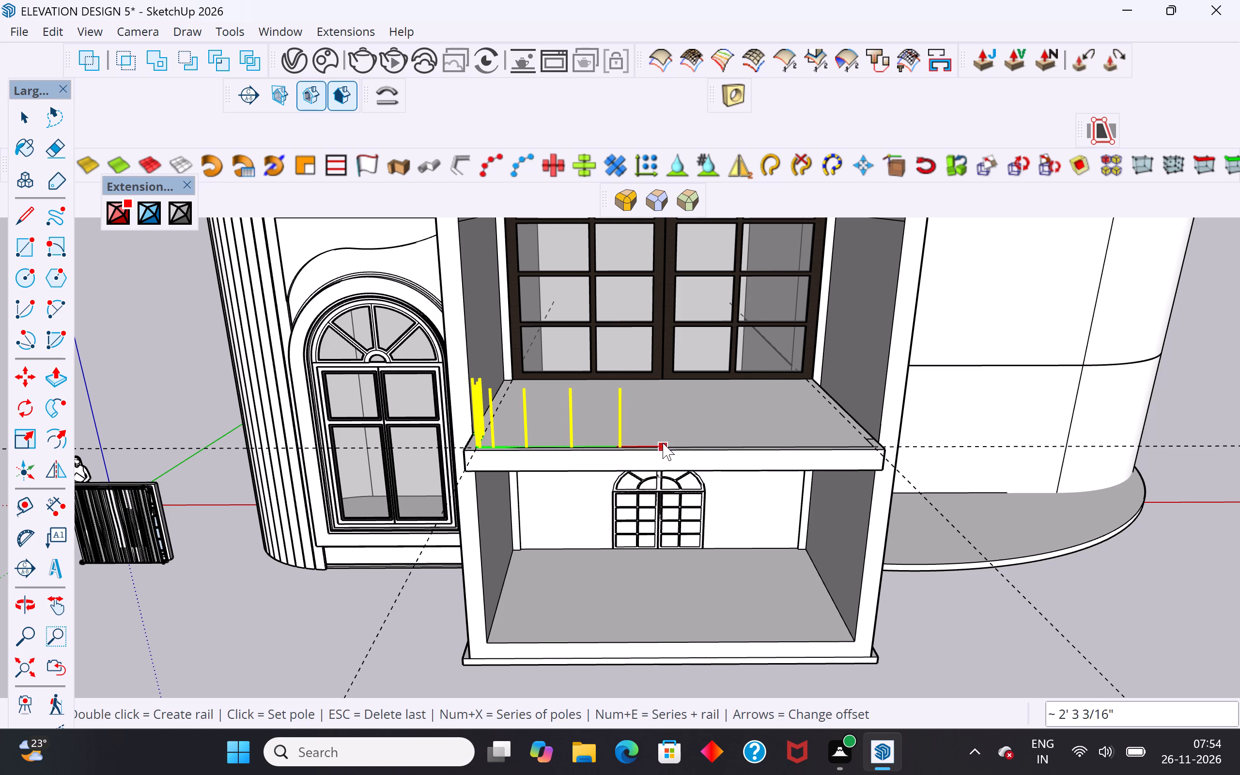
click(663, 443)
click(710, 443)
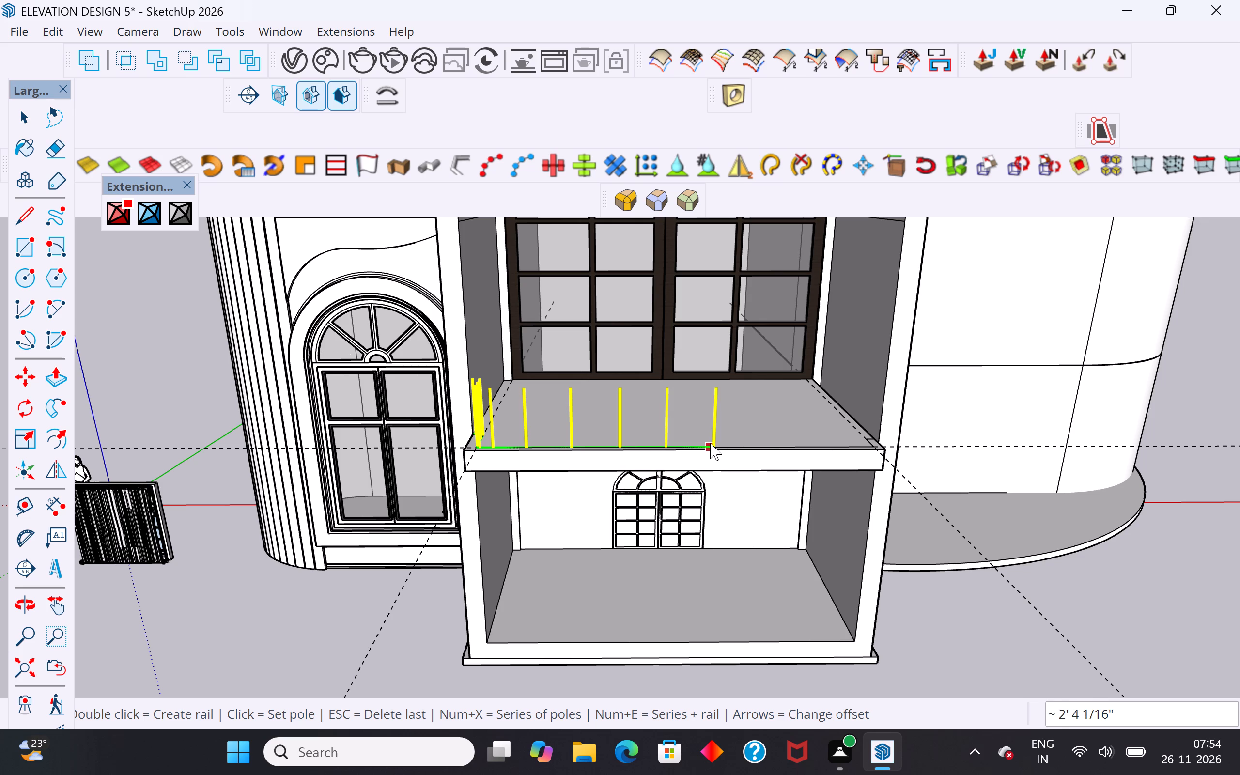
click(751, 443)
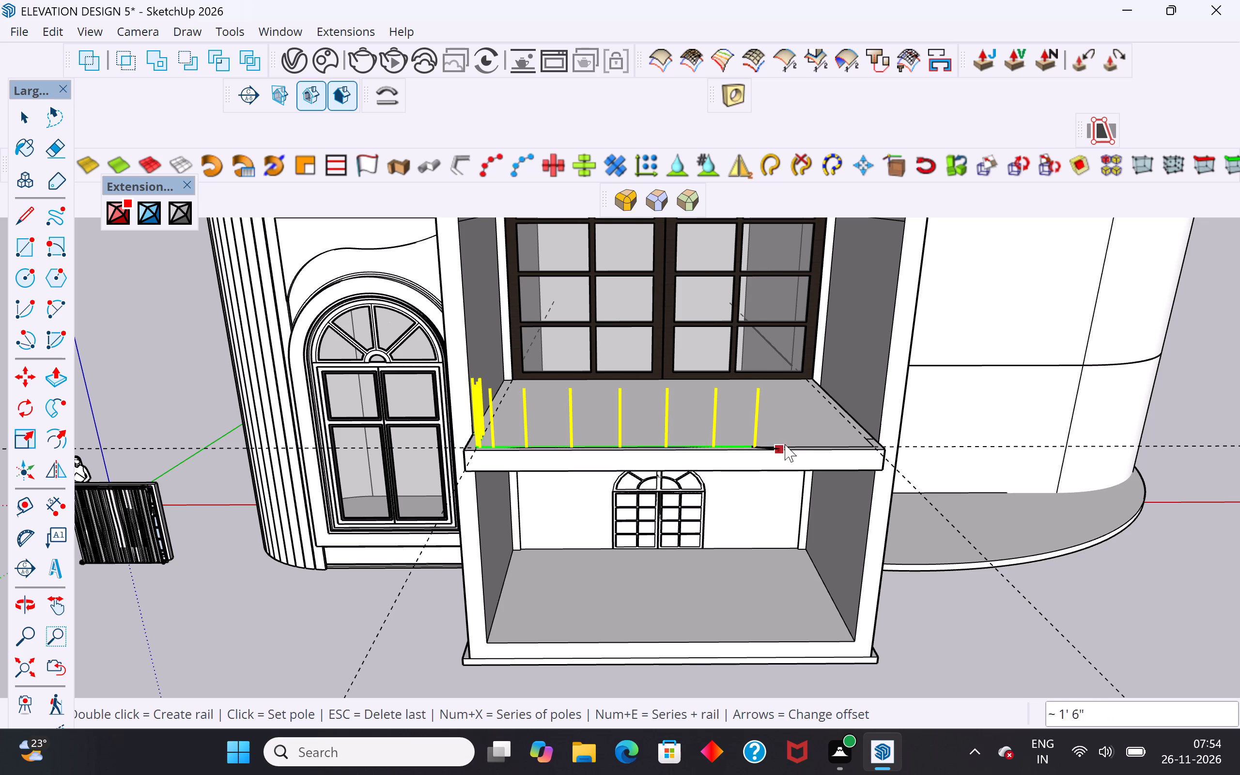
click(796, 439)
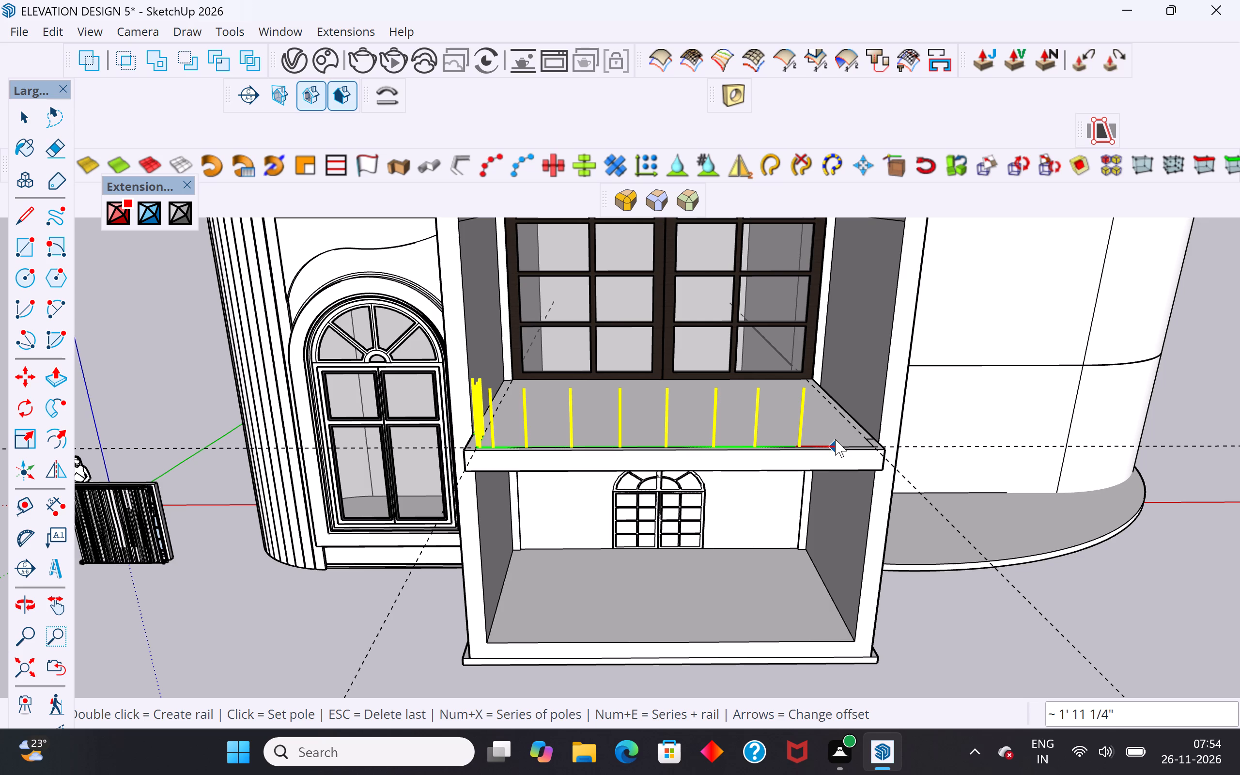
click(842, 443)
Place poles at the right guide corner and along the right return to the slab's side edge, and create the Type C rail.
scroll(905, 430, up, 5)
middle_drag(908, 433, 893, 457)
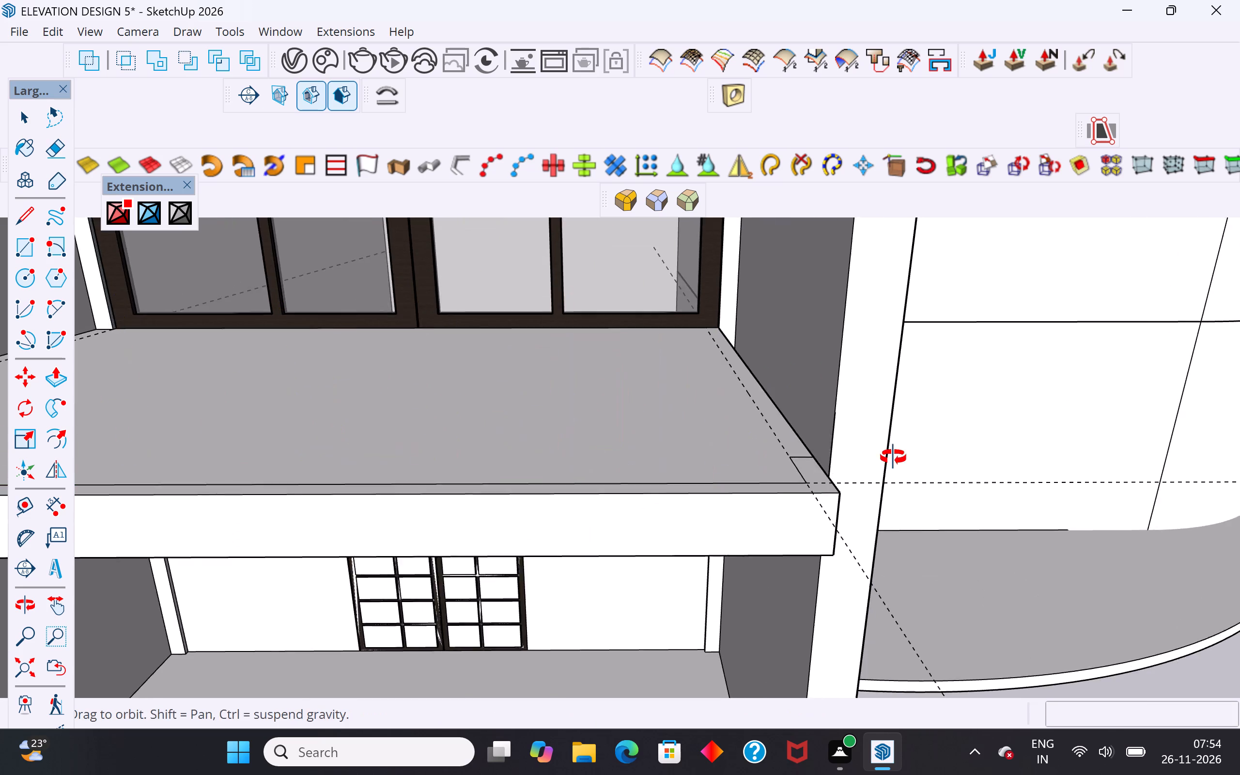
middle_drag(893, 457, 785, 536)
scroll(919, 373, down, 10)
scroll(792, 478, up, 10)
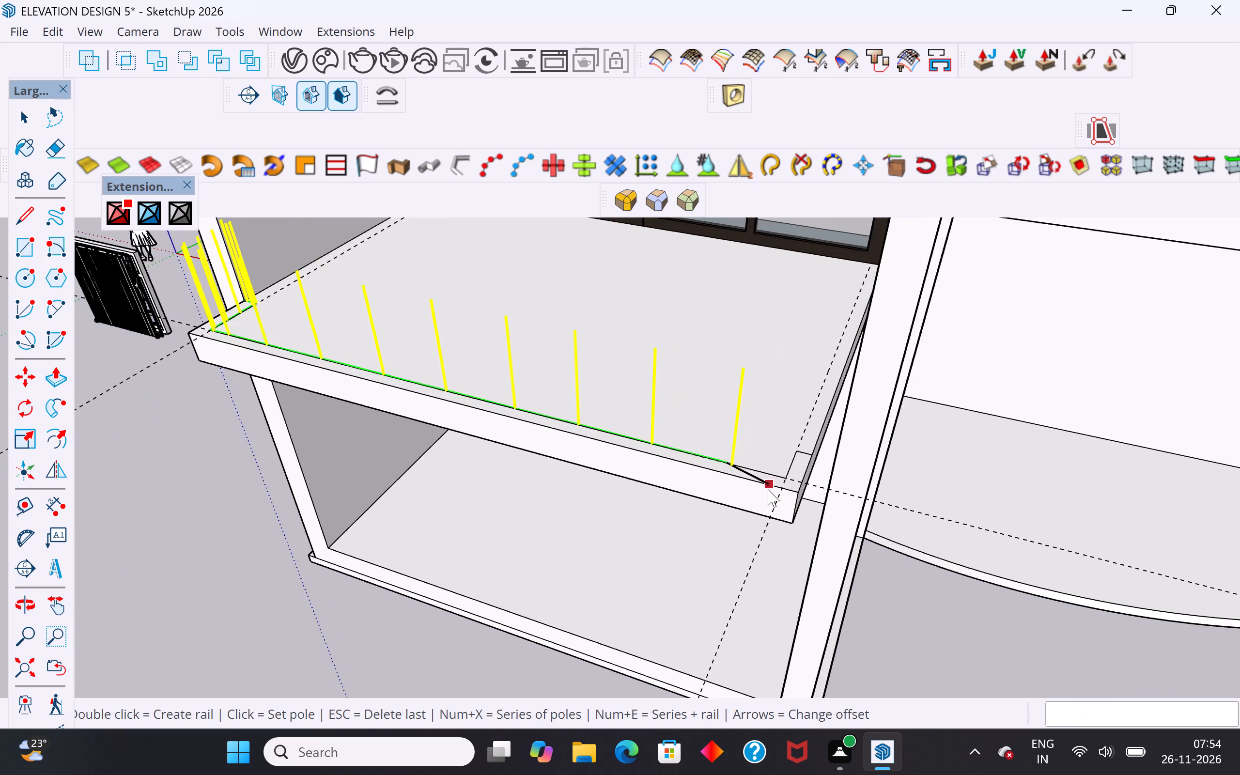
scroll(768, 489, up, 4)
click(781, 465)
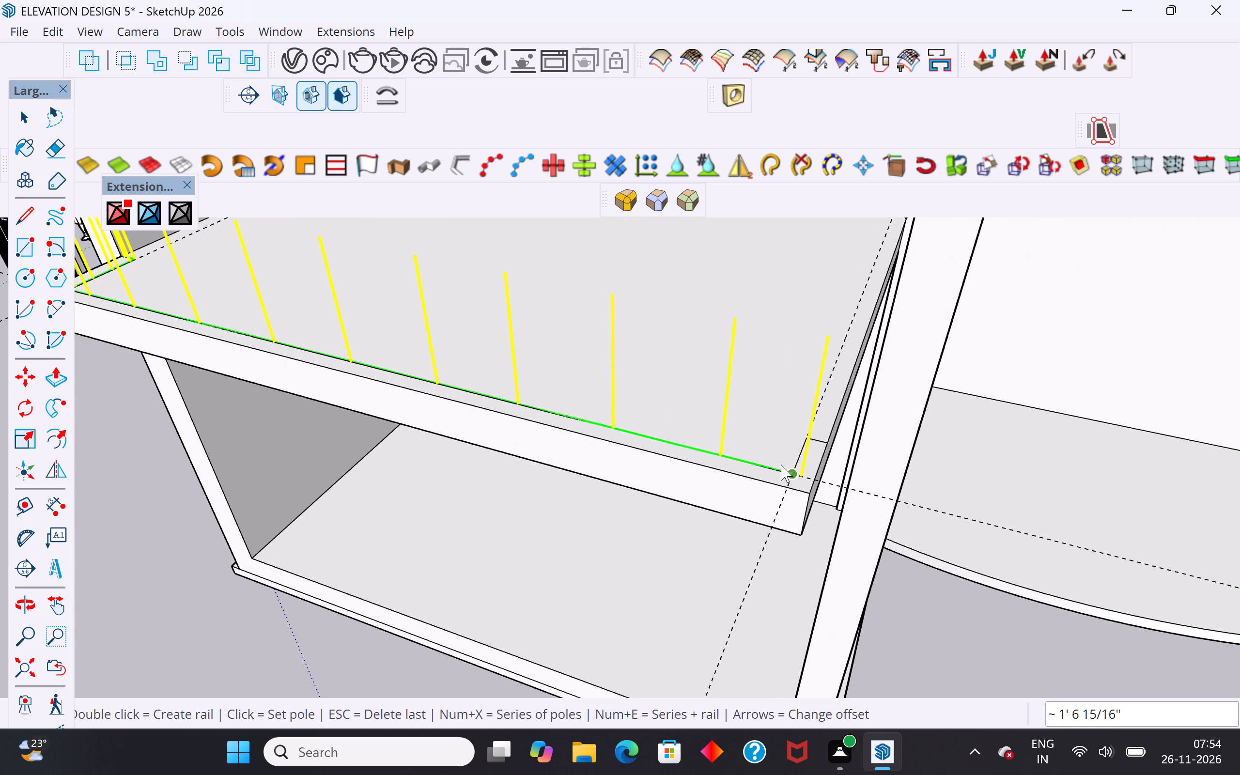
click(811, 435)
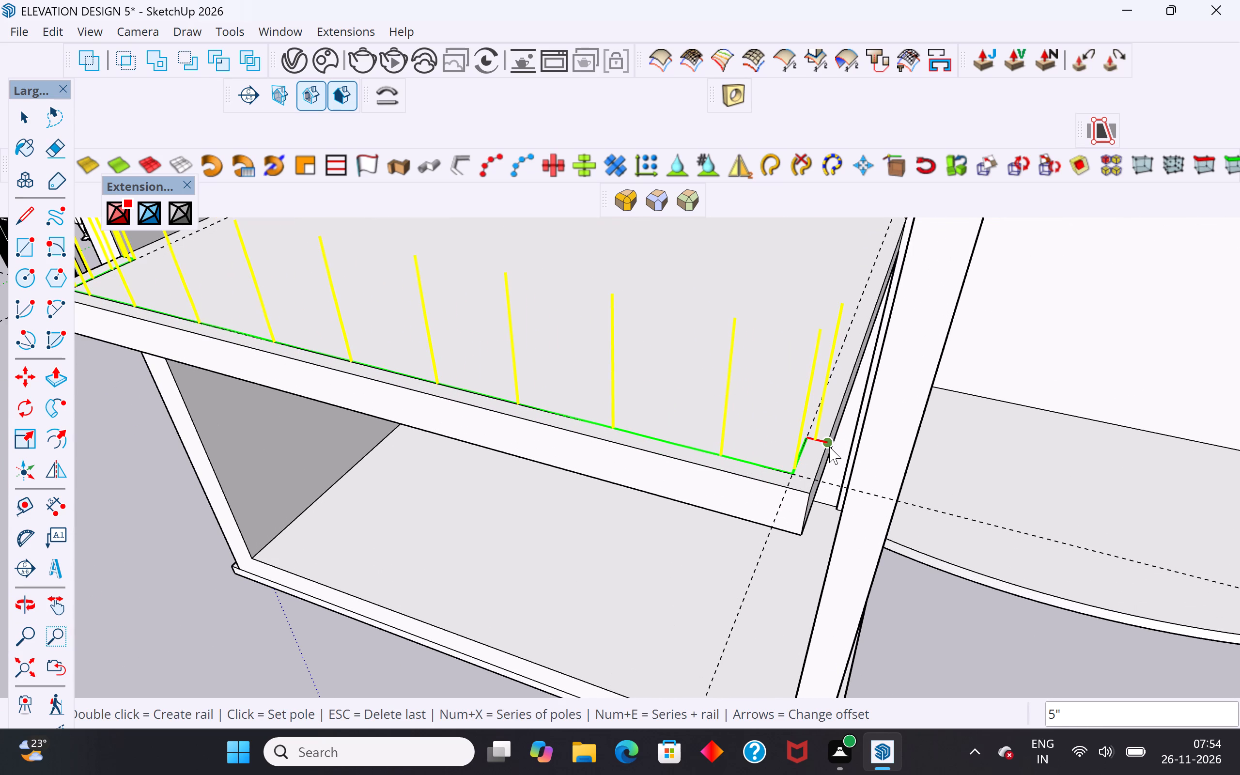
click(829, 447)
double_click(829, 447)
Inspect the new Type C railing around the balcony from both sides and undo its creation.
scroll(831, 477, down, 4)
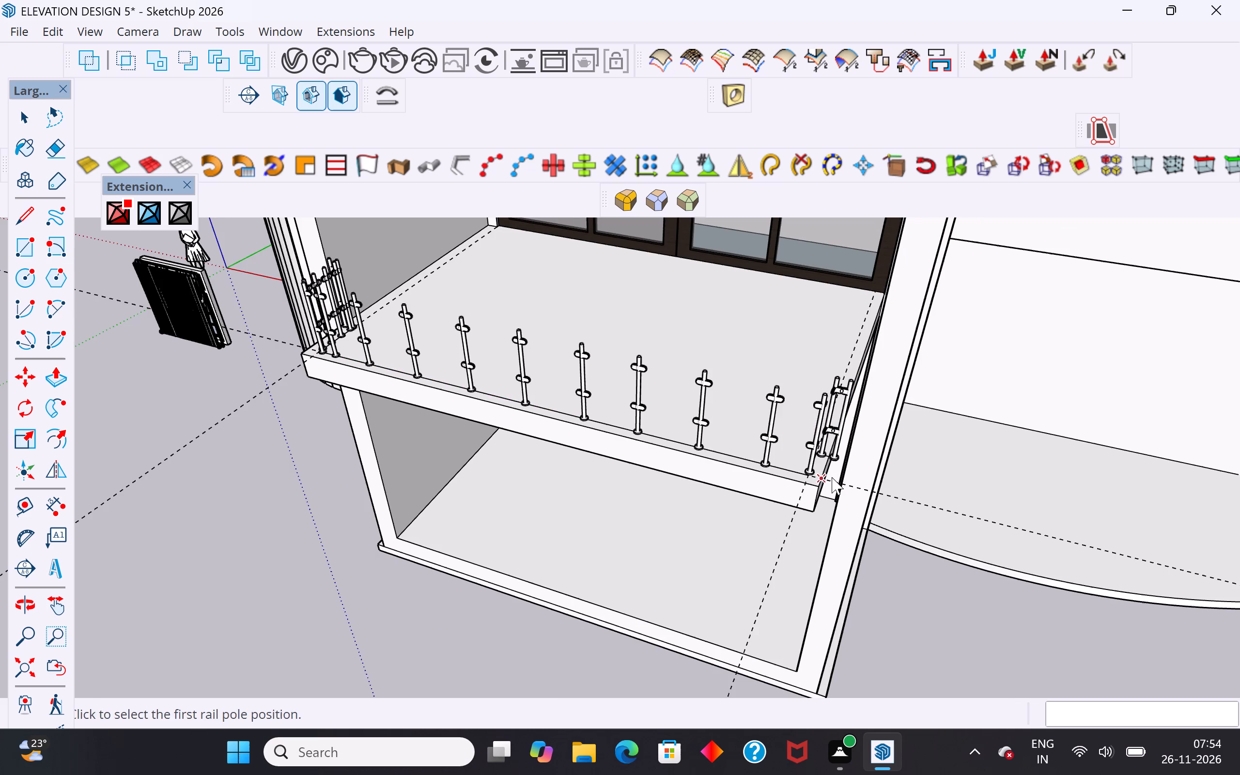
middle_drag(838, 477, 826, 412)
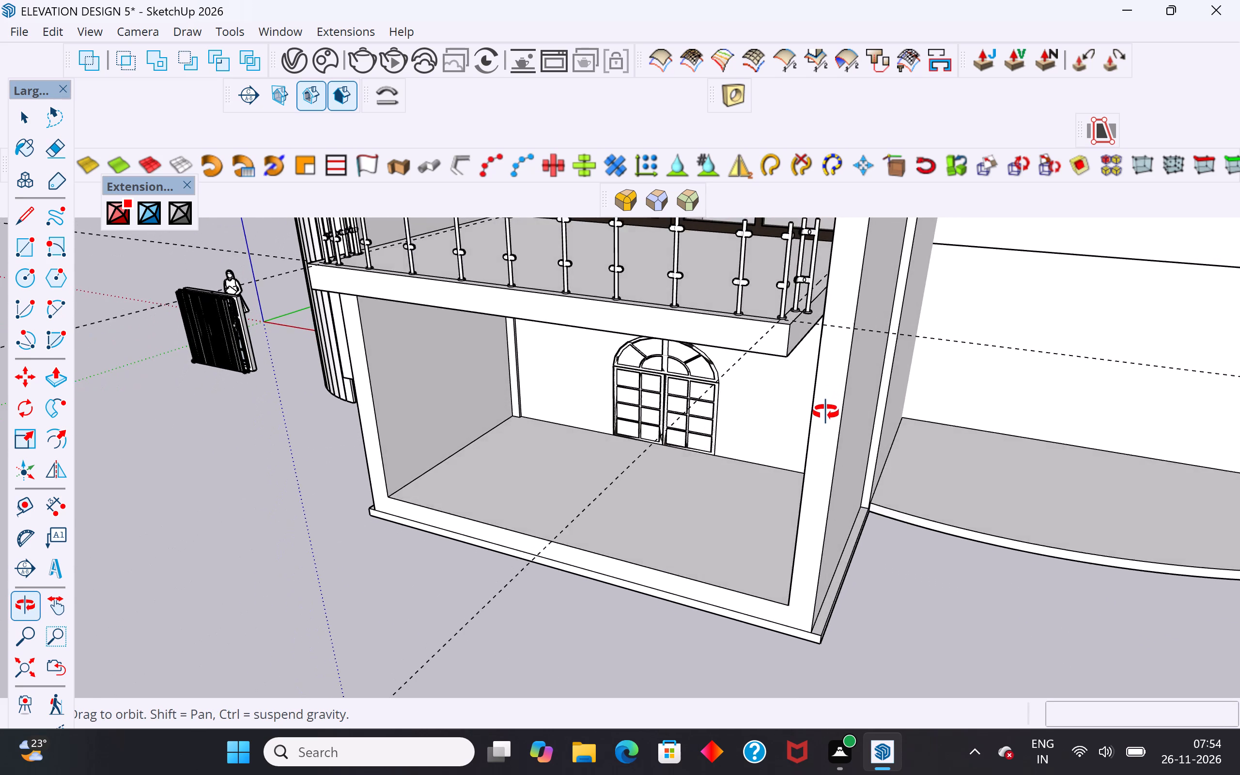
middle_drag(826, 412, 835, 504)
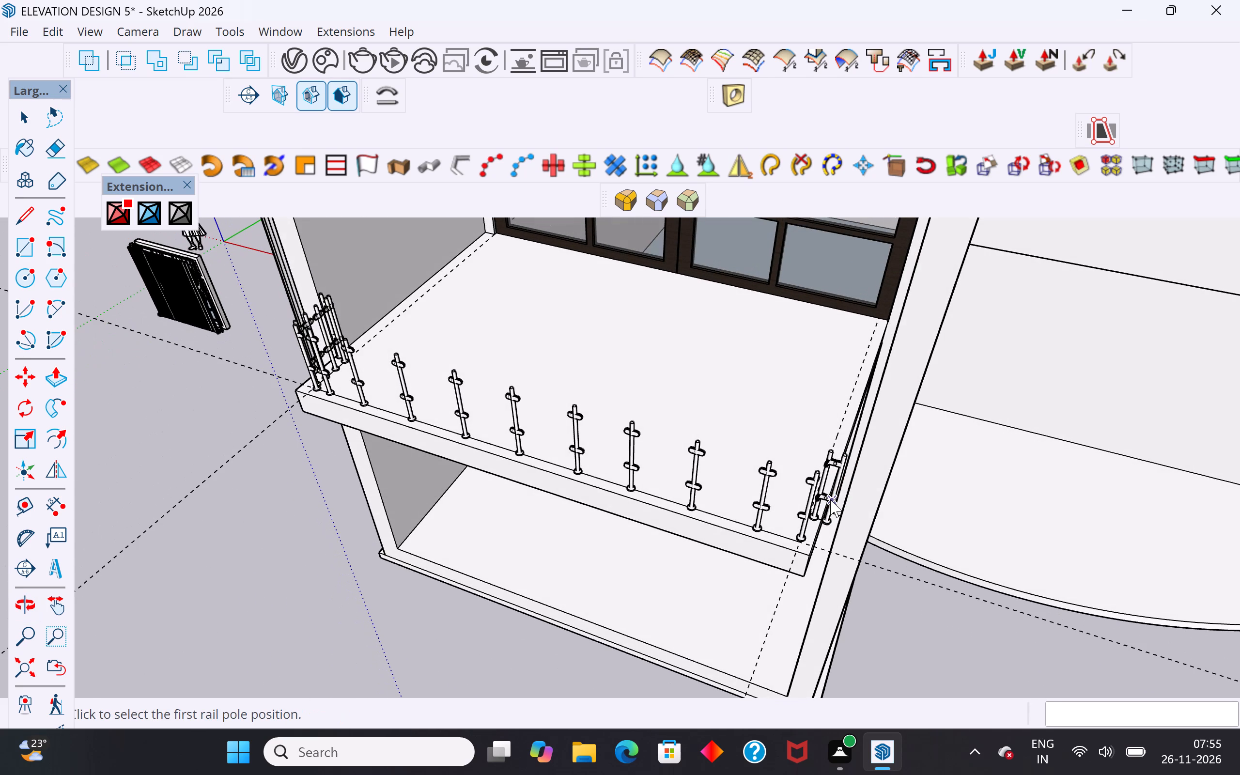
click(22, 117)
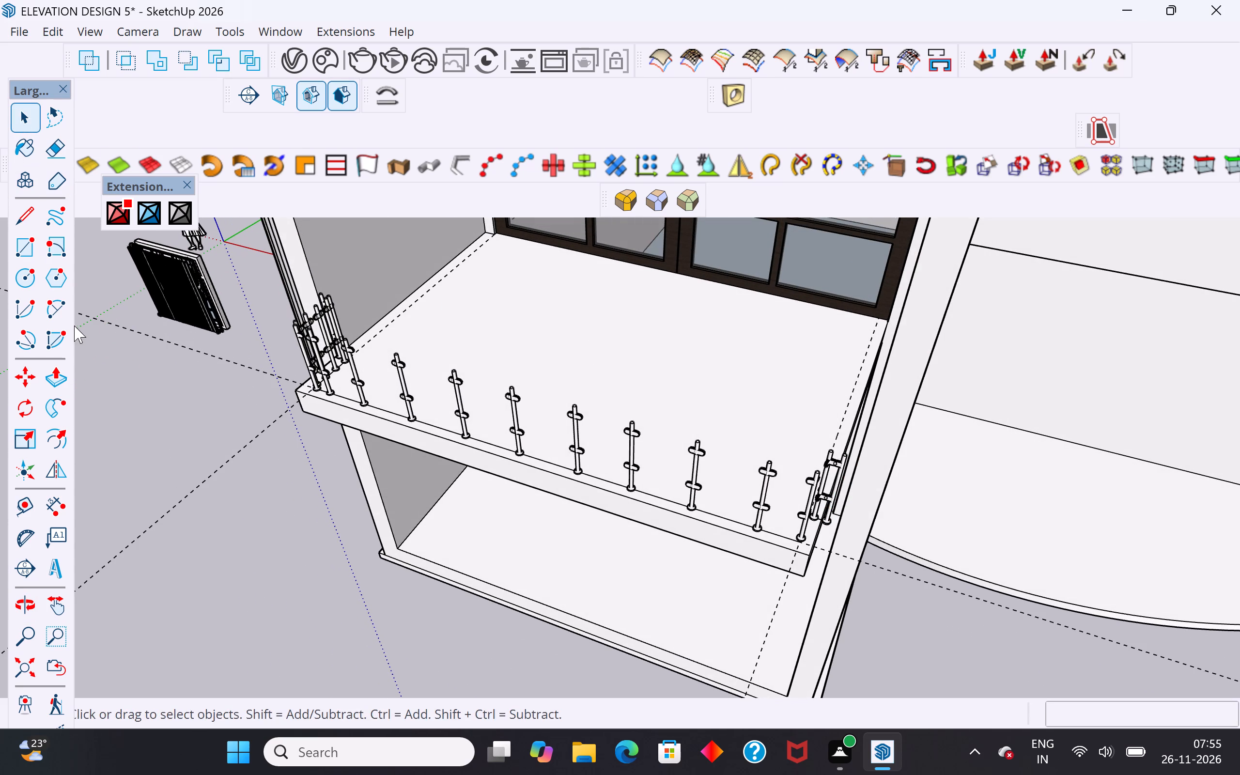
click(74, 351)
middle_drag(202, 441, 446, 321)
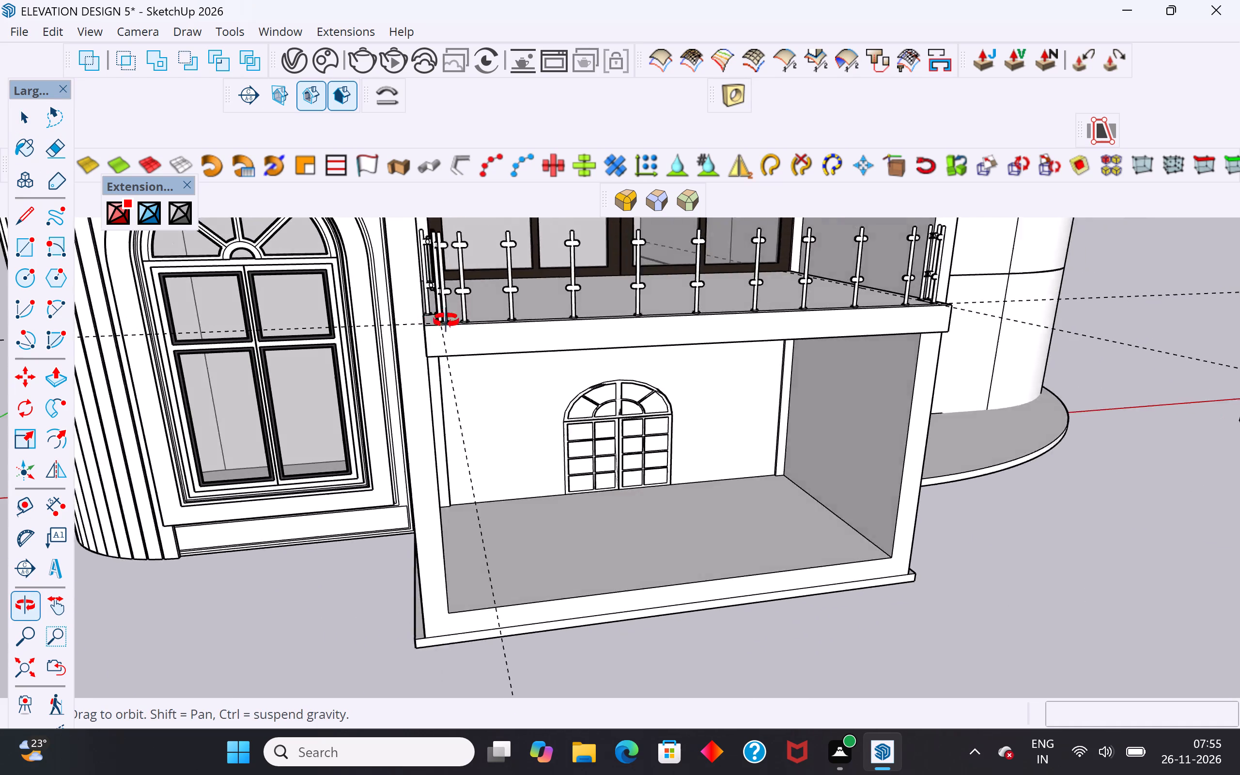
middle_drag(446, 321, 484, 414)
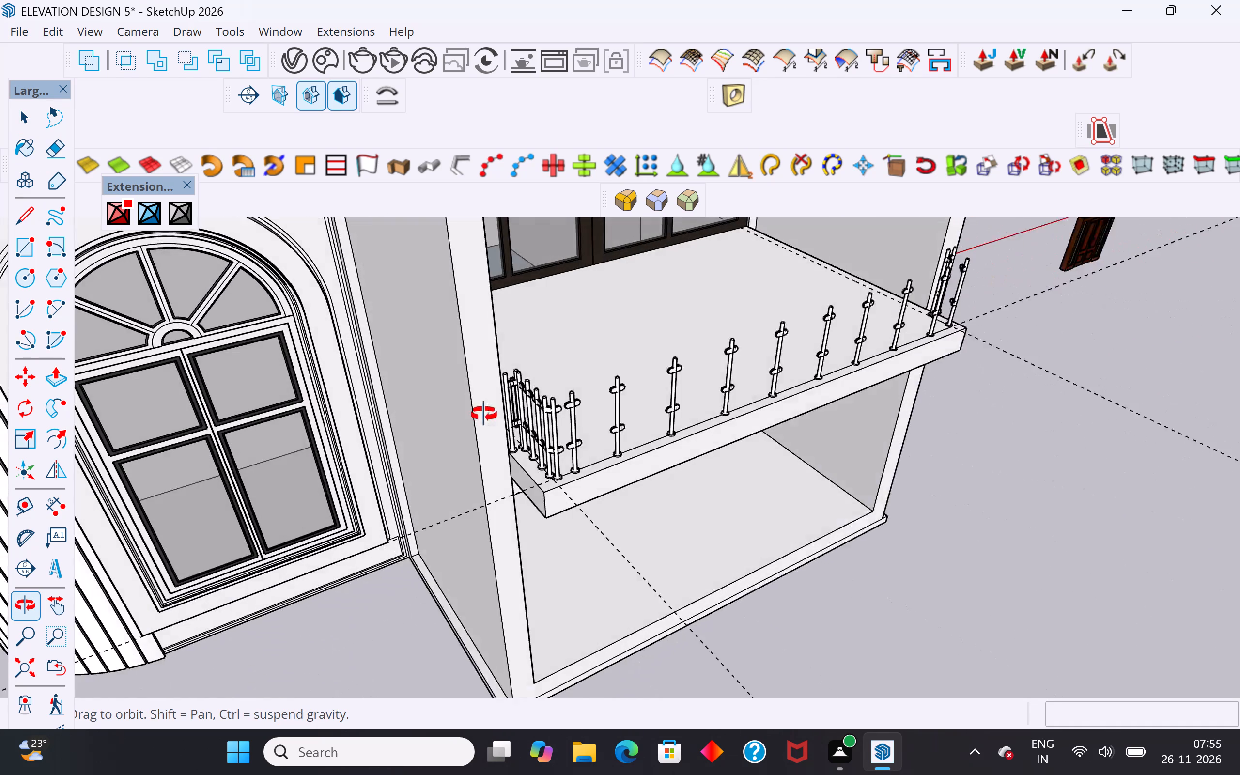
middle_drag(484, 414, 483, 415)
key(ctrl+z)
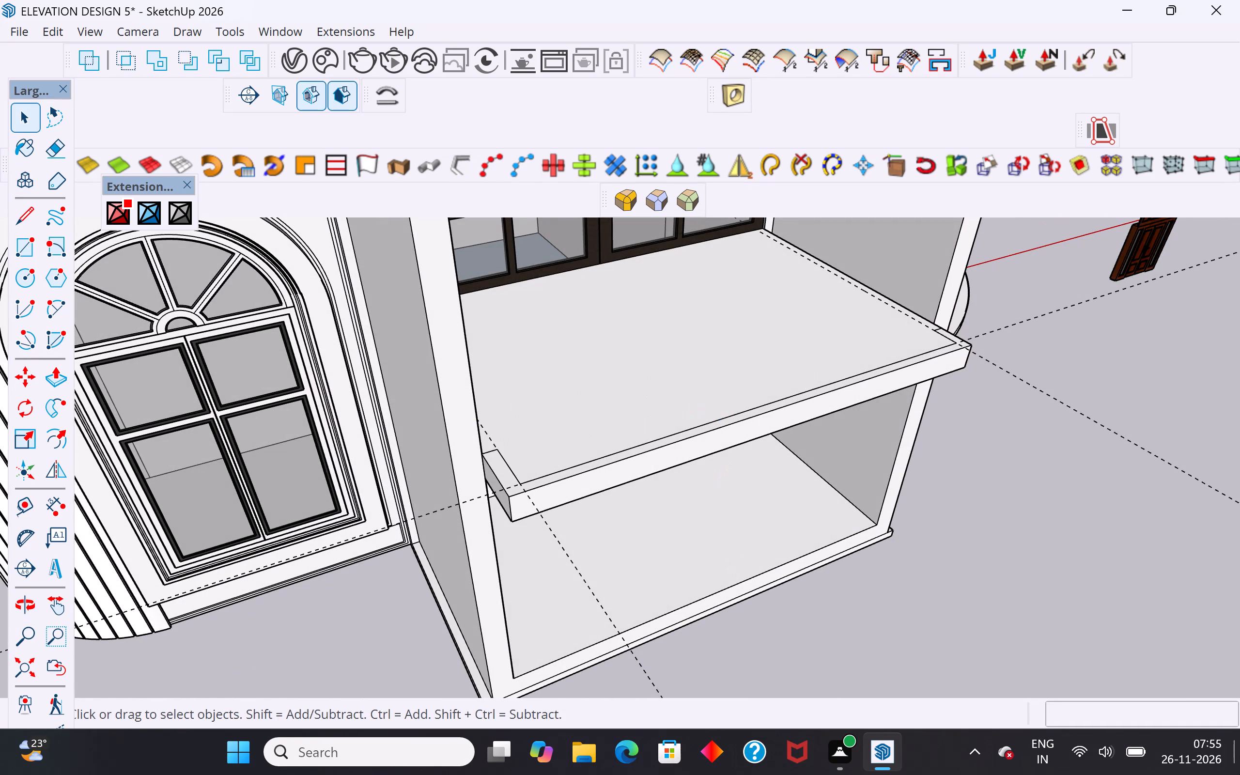
Push/Pull the projecting balcony slab's right side face outward by about 6 3/4".
click(1137, 506)
middle_drag(1111, 452, 785, 392)
scroll(907, 525, up, 5)
click(942, 369)
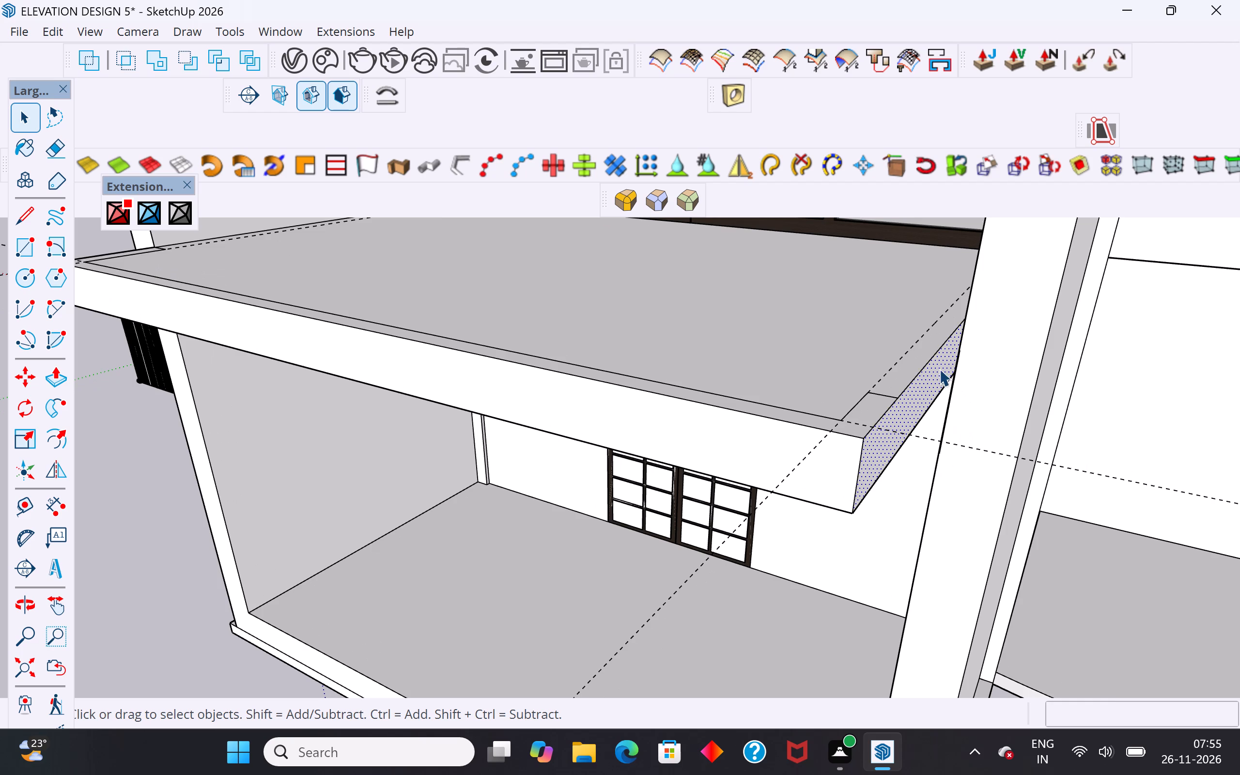
click(61, 390)
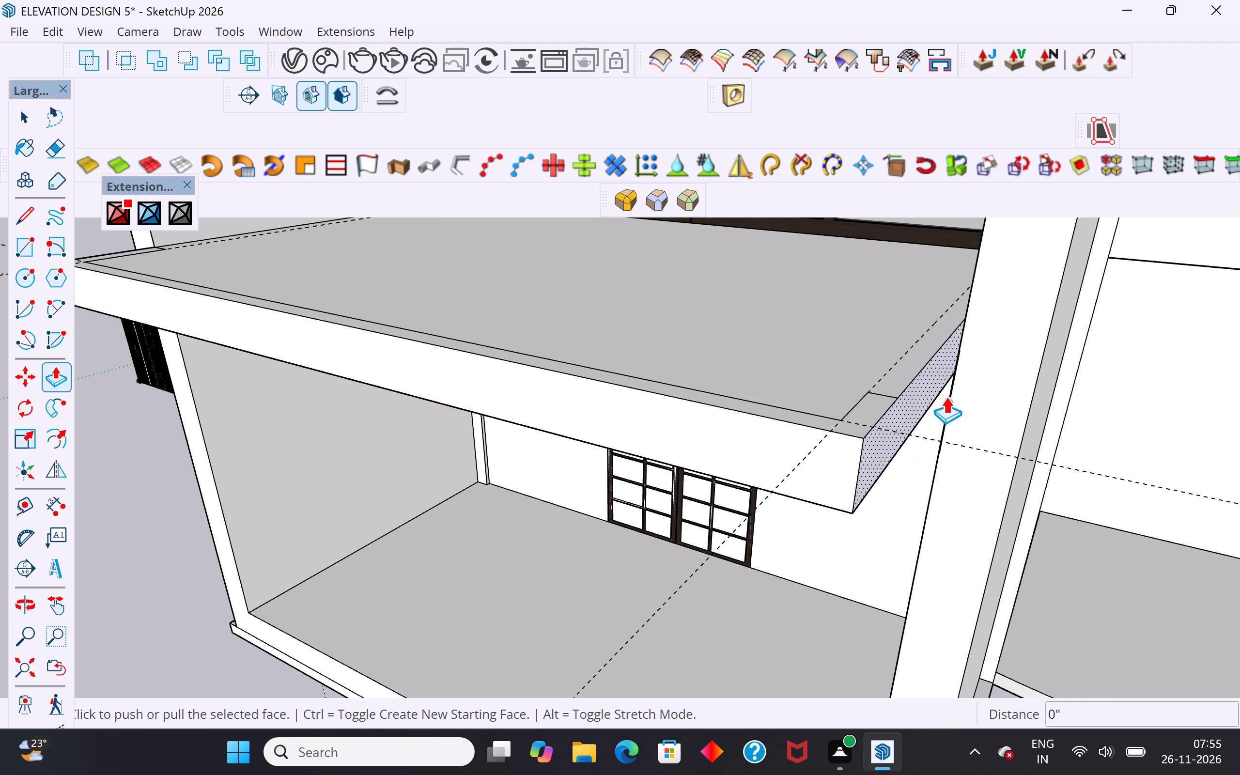
click(941, 391)
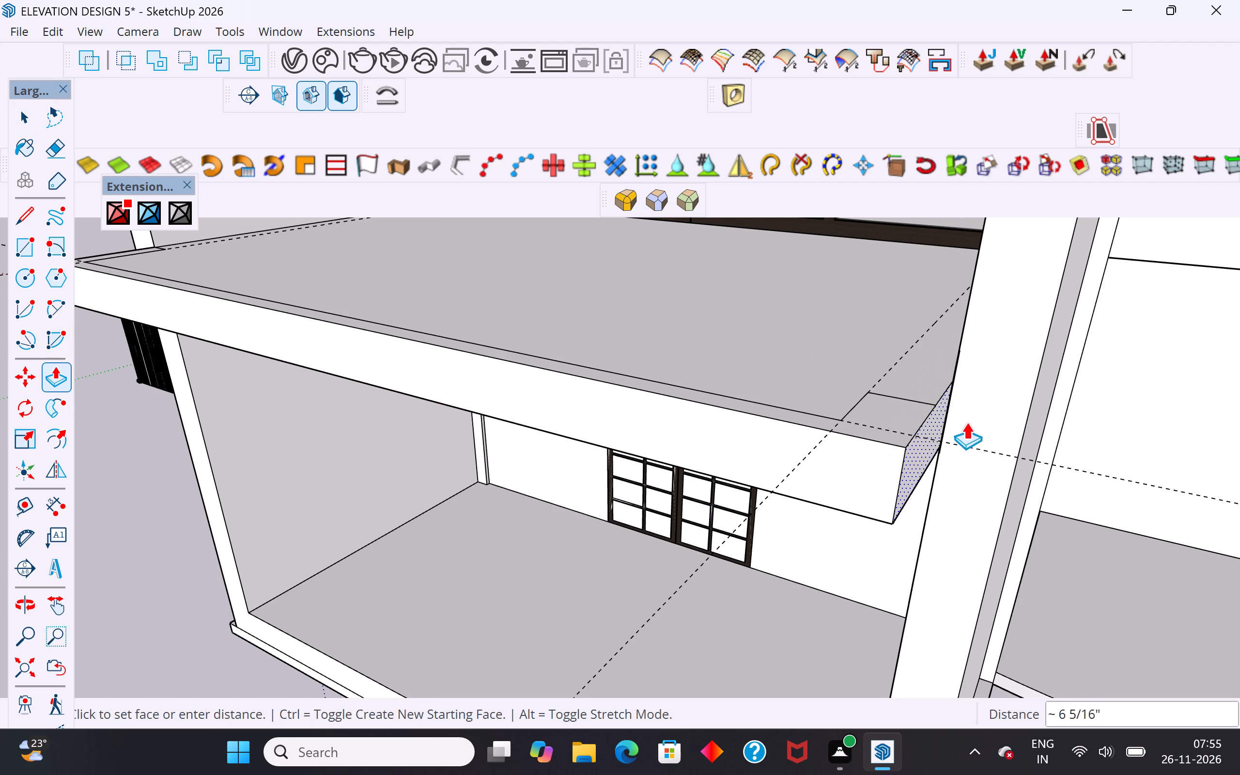
click(938, 448)
Delete the short edge on the slab's top that joins the right return line to the slab's side.
middle_drag(902, 428, 972, 587)
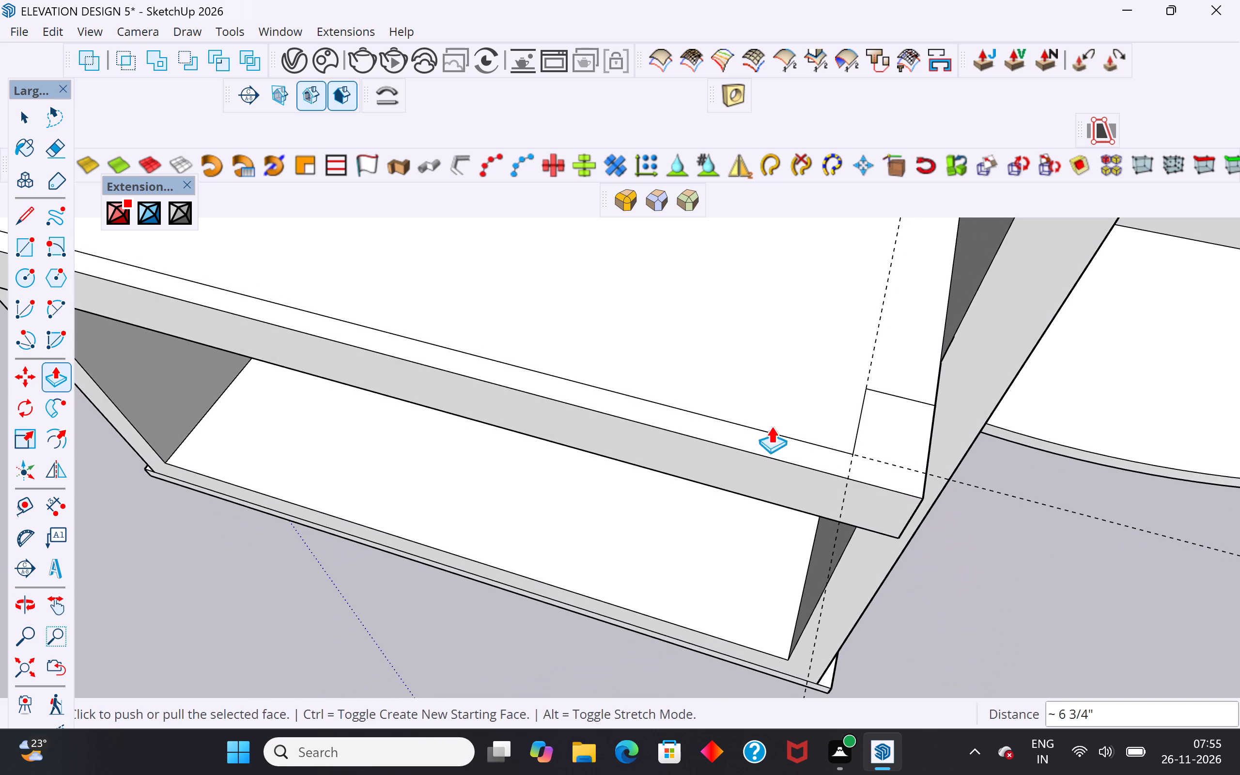
click(32, 122)
click(147, 545)
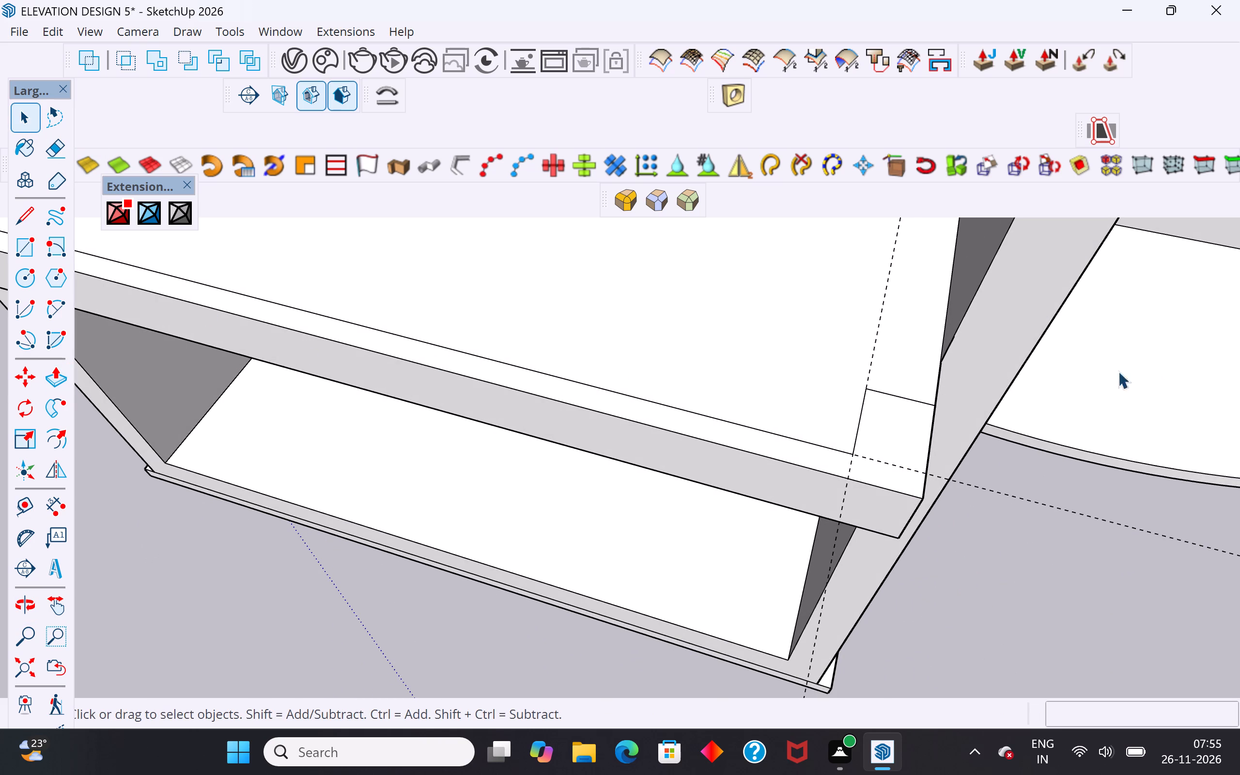
click(914, 397)
key(Delete)
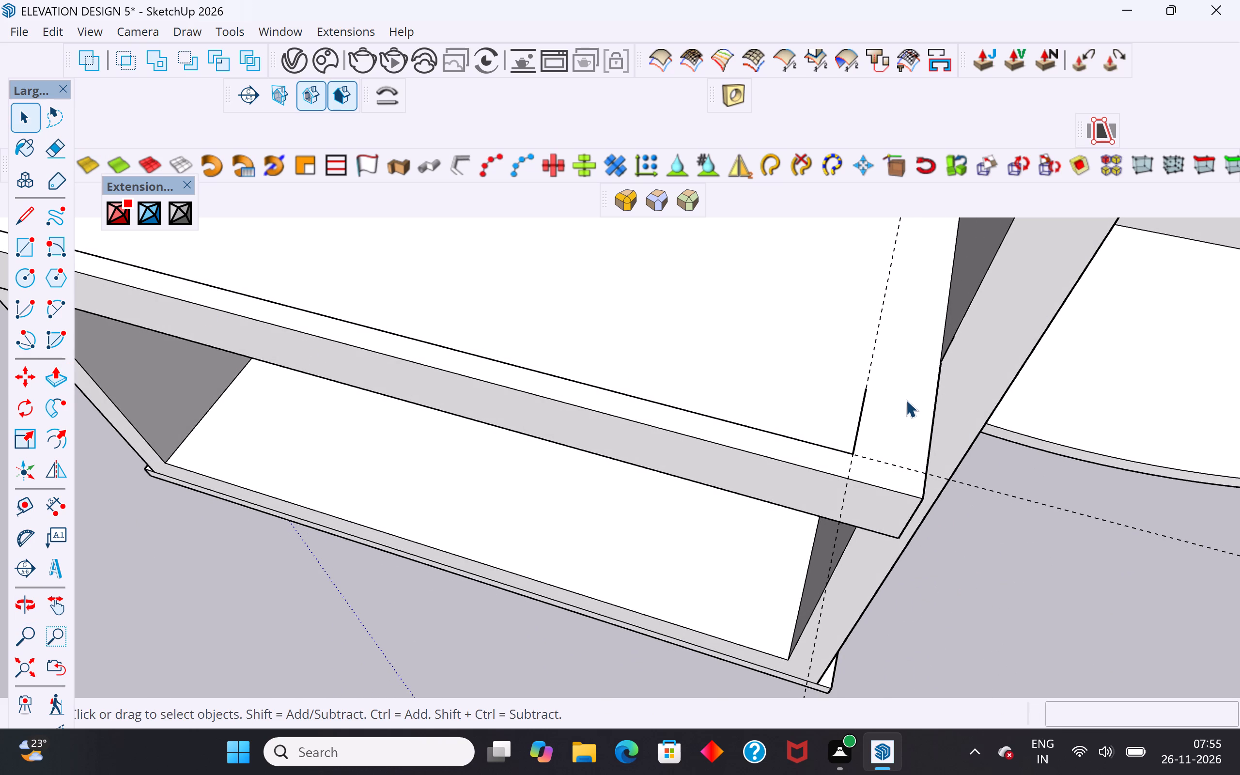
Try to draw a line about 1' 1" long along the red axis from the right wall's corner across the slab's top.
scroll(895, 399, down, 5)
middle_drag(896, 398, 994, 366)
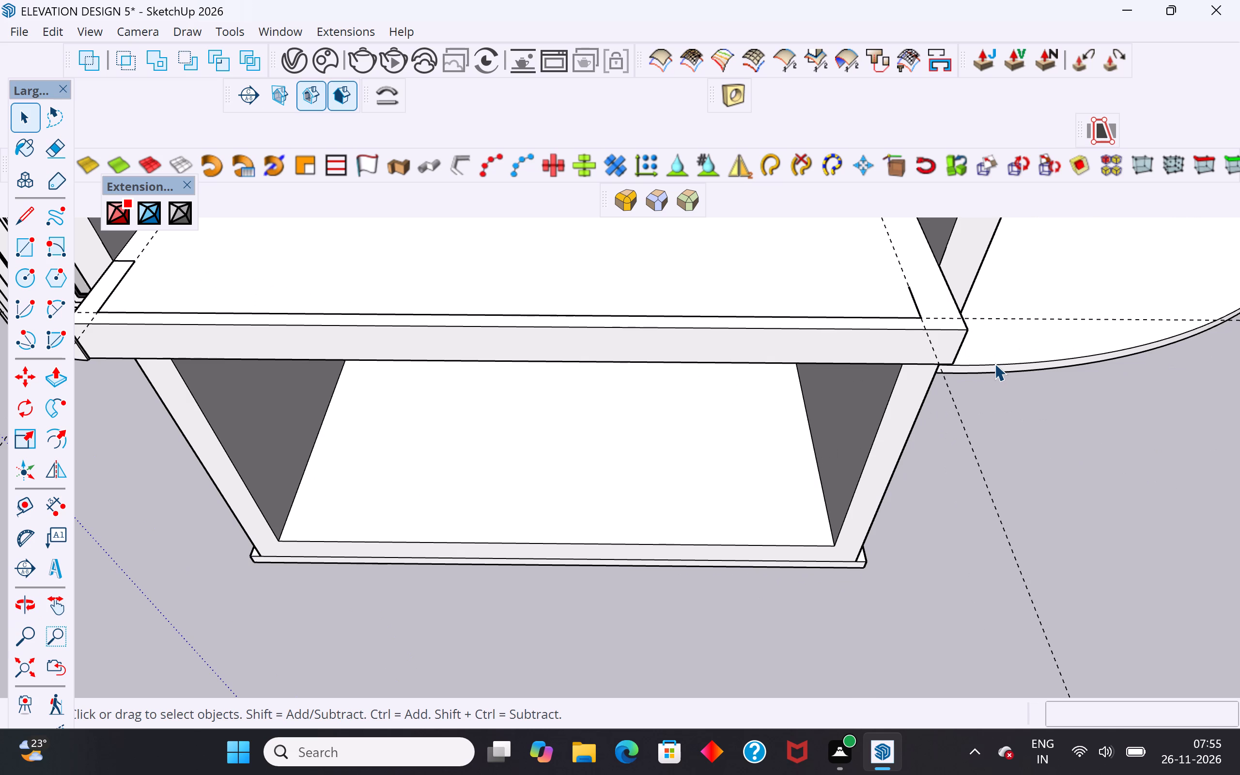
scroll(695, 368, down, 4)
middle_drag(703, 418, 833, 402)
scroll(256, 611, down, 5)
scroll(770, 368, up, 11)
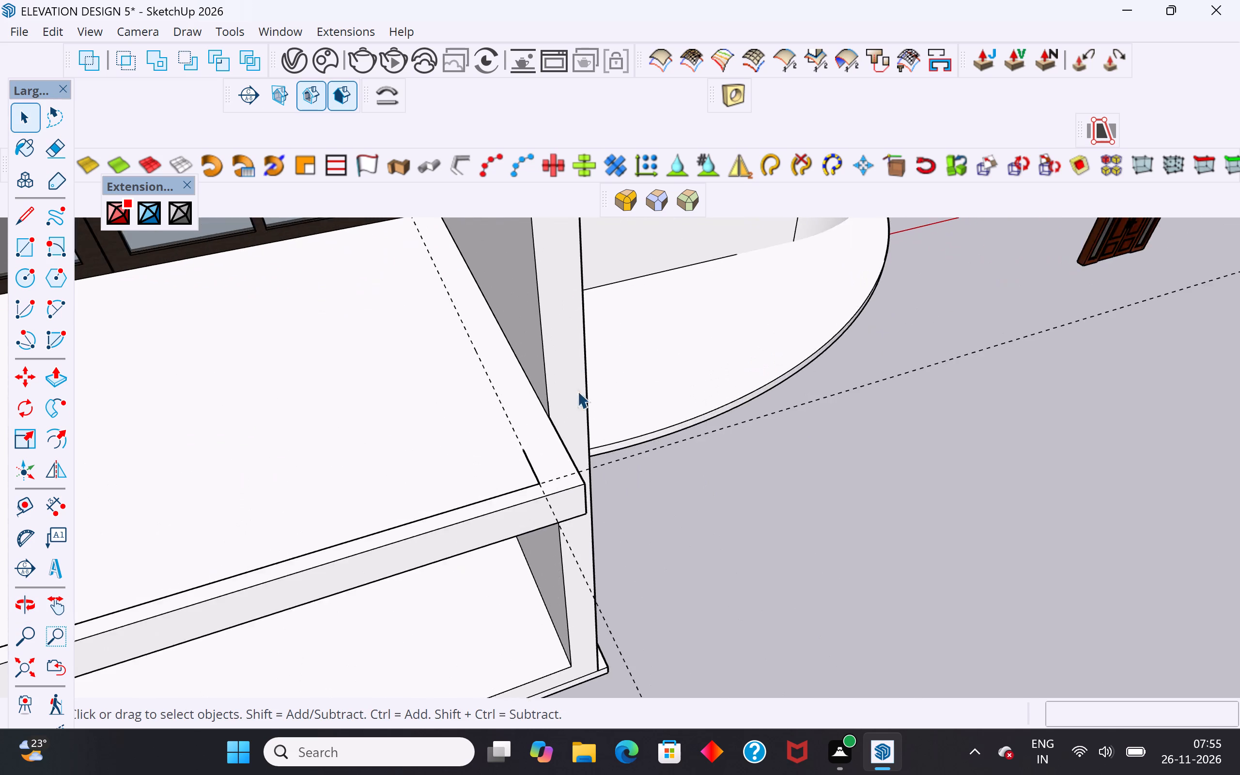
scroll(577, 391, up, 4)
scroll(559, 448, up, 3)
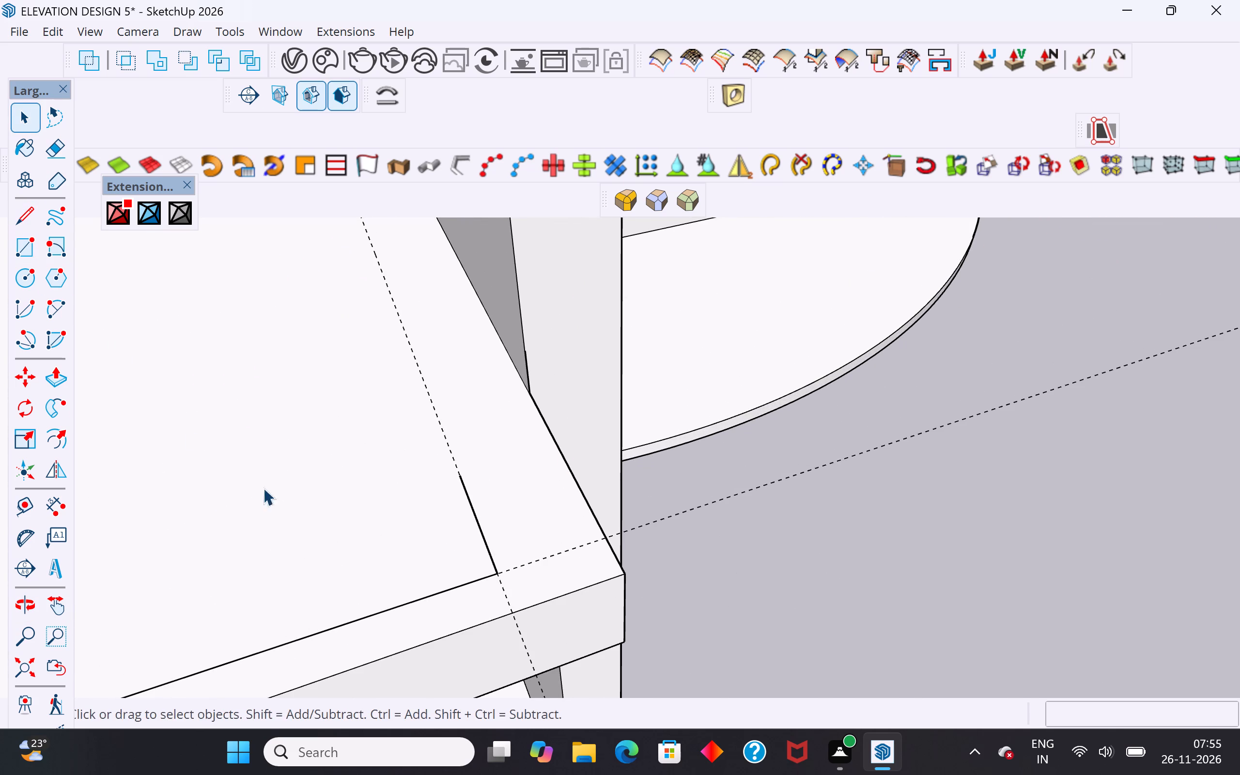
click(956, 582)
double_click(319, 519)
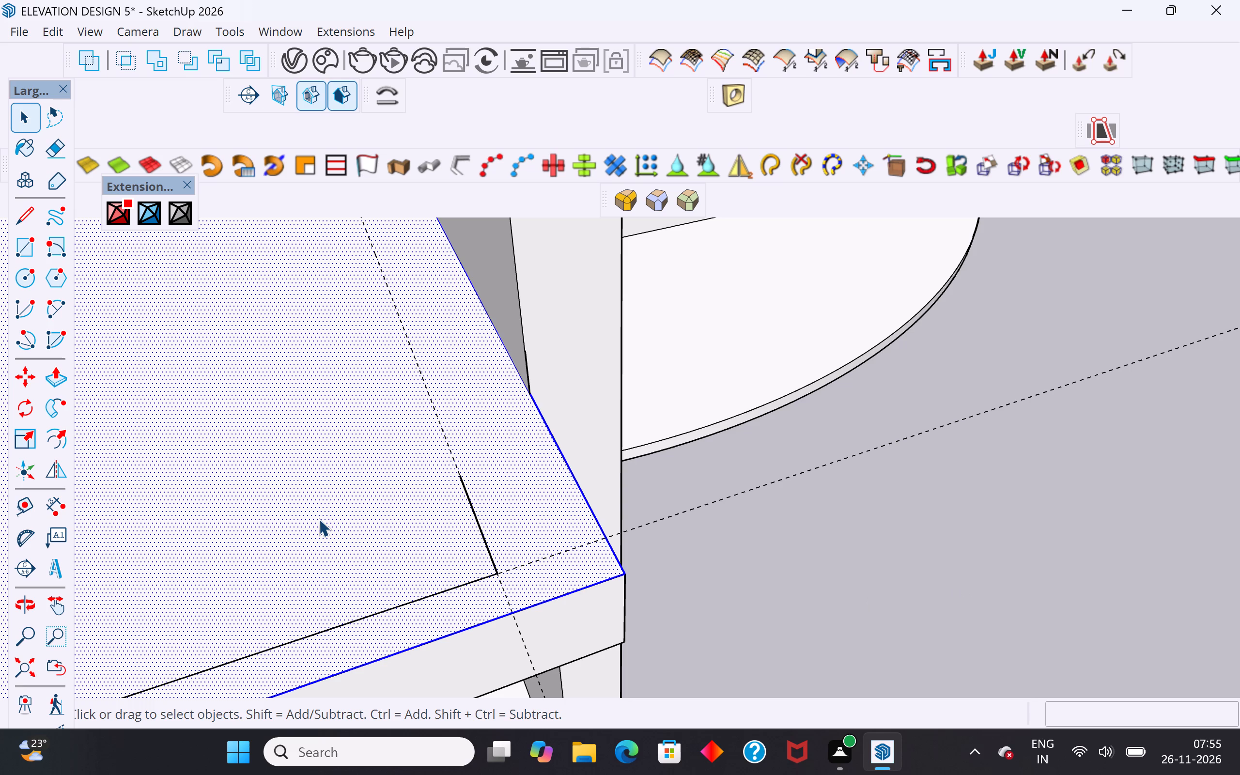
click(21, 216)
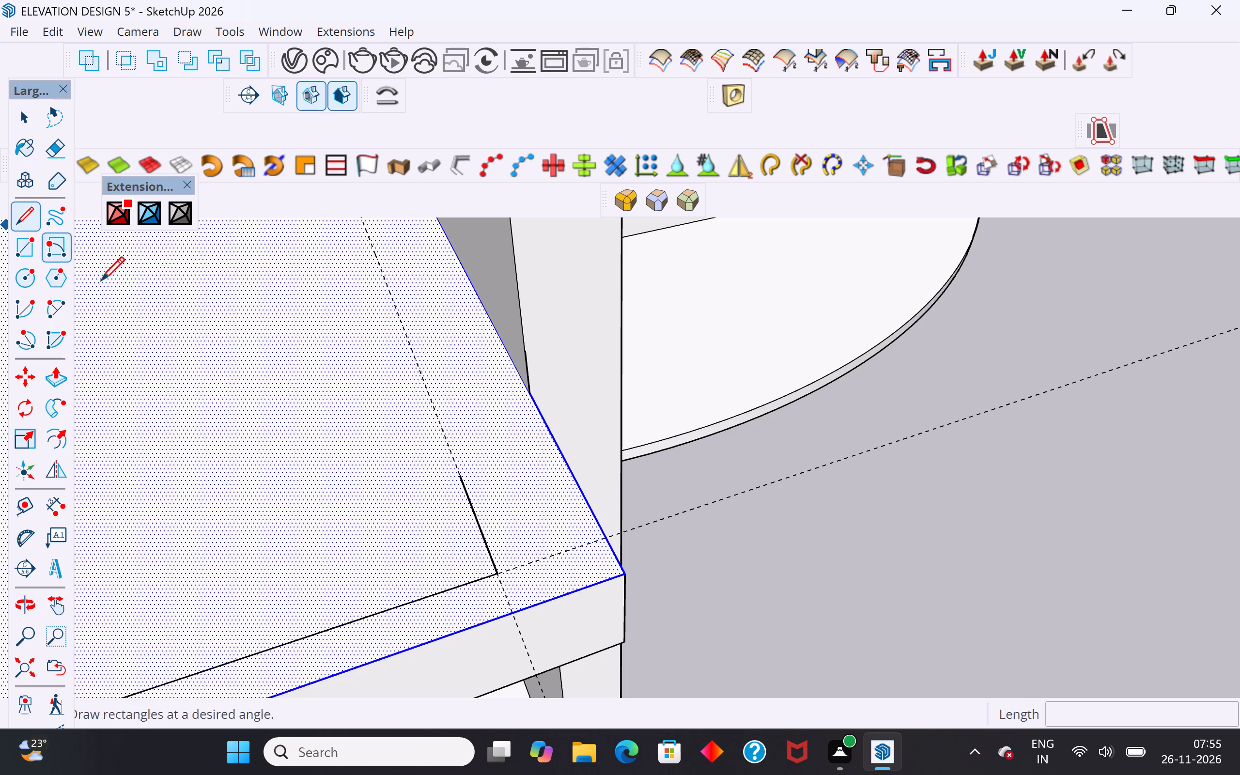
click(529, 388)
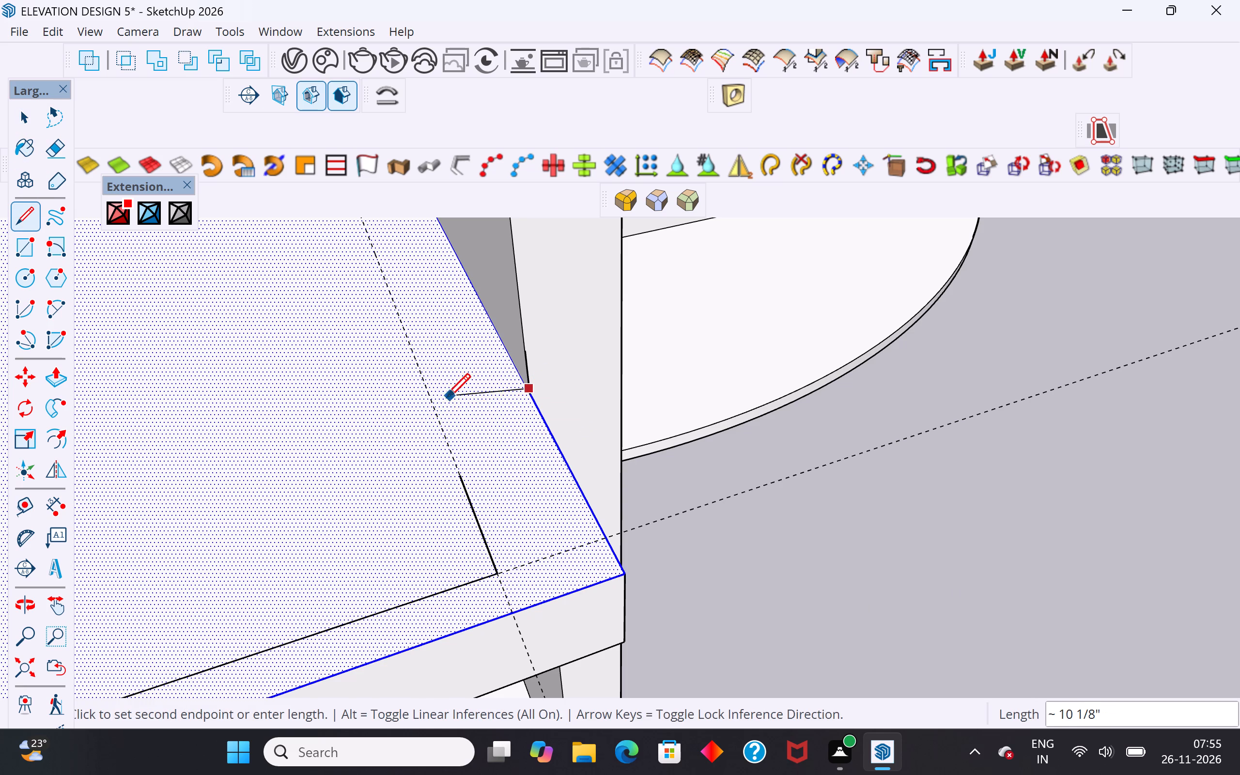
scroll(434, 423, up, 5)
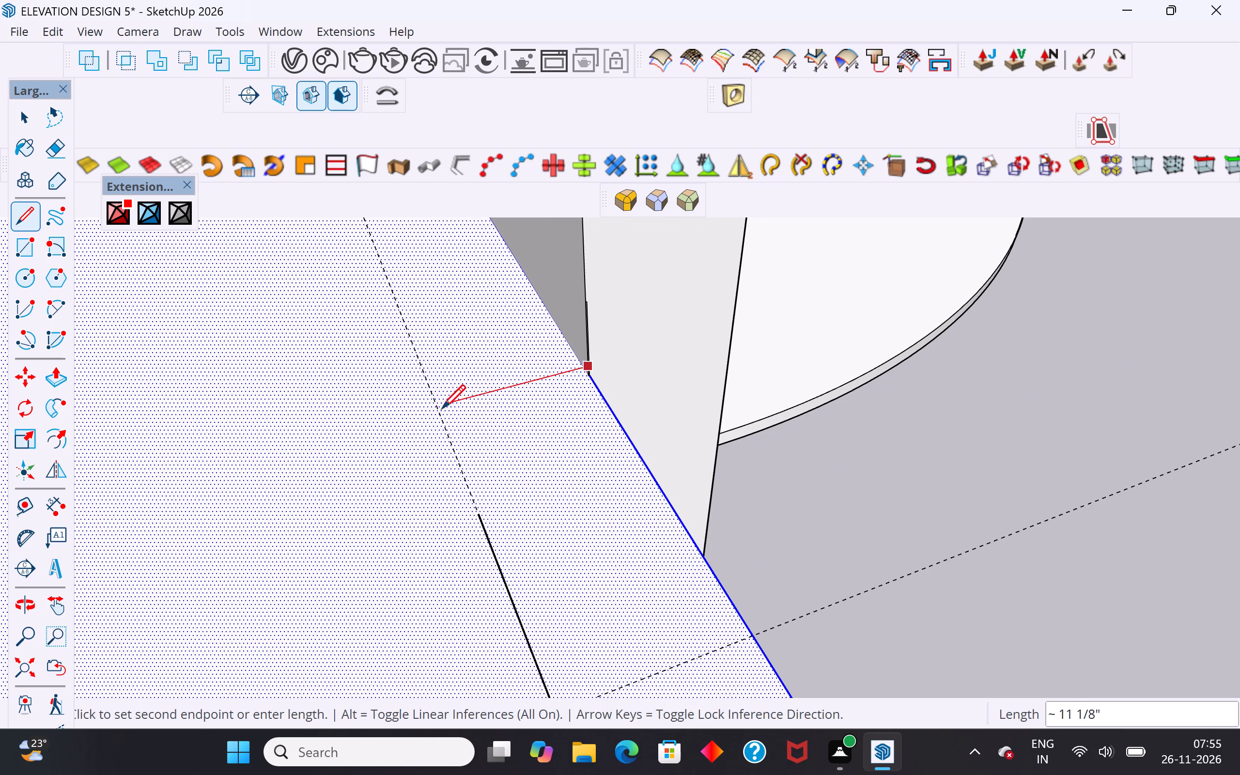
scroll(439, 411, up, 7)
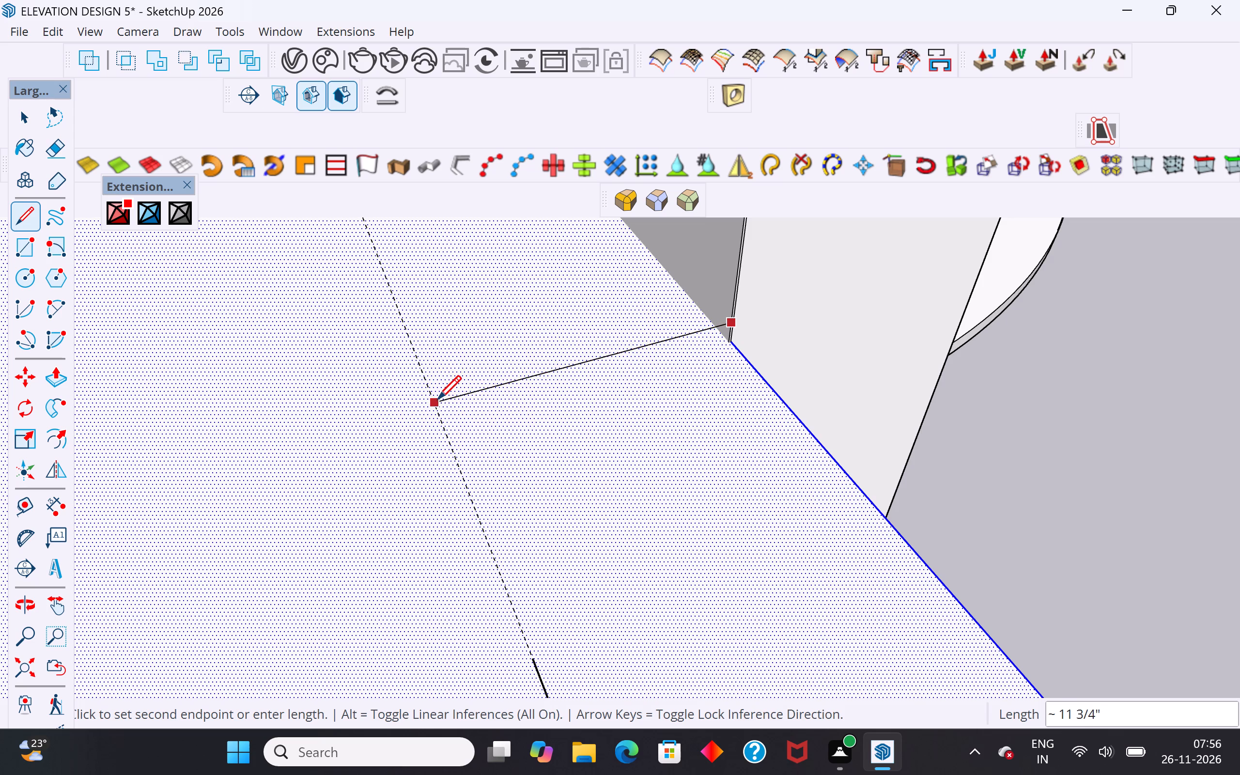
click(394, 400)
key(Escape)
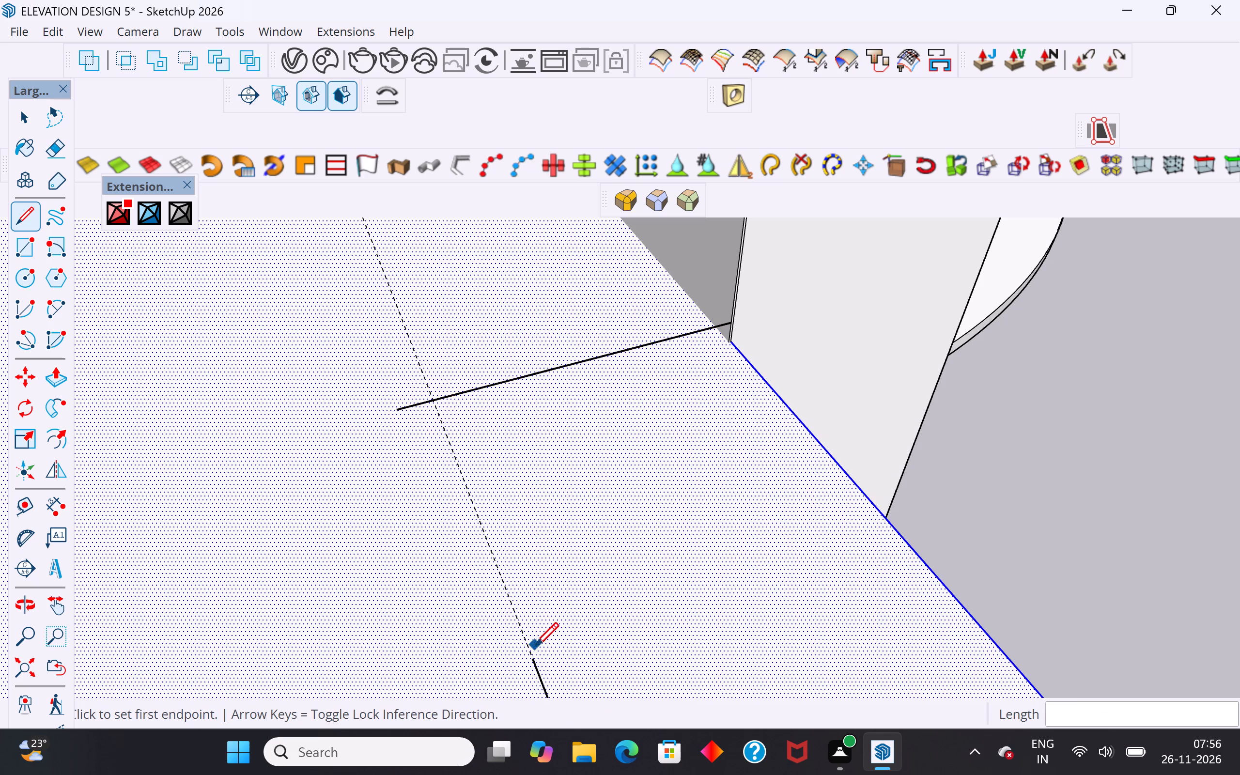
Extend the slab's right return line along the guide toward the wall, in segments of about 11 7/16" and 3/4".
drag(535, 663, 534, 658)
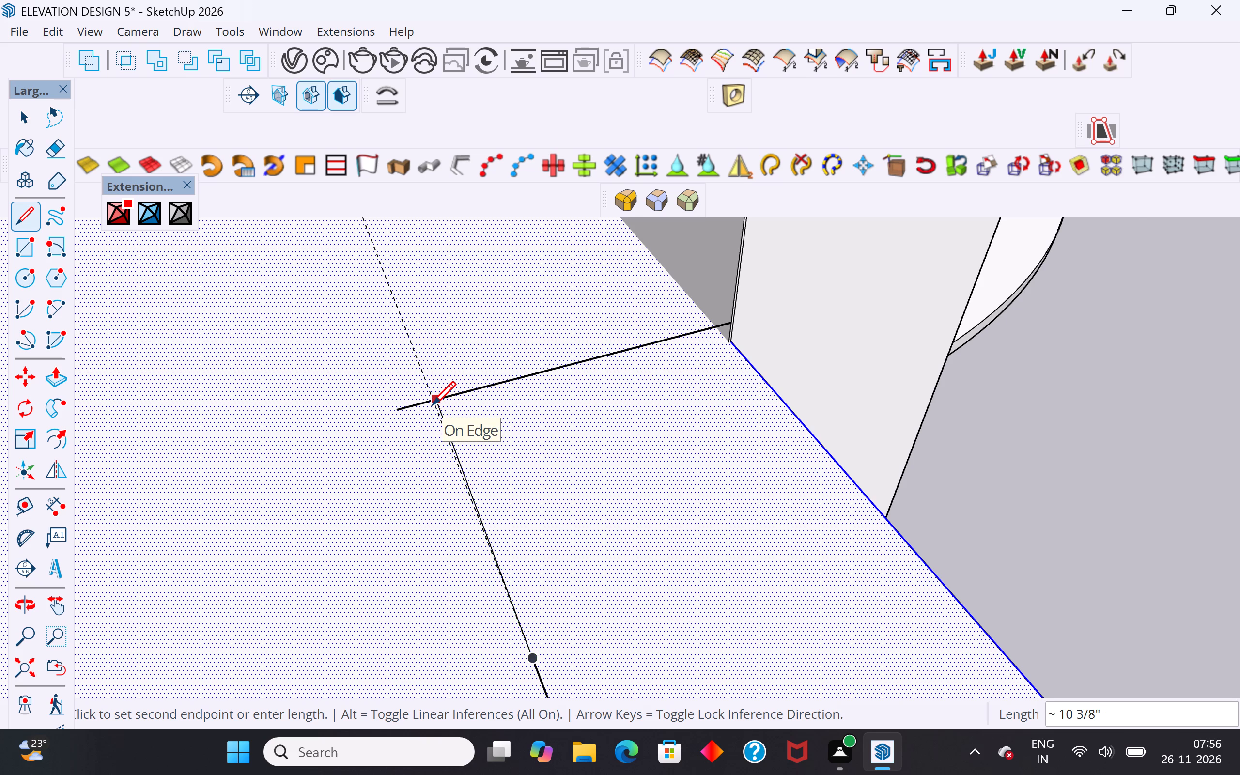
scroll(432, 407, up, 14)
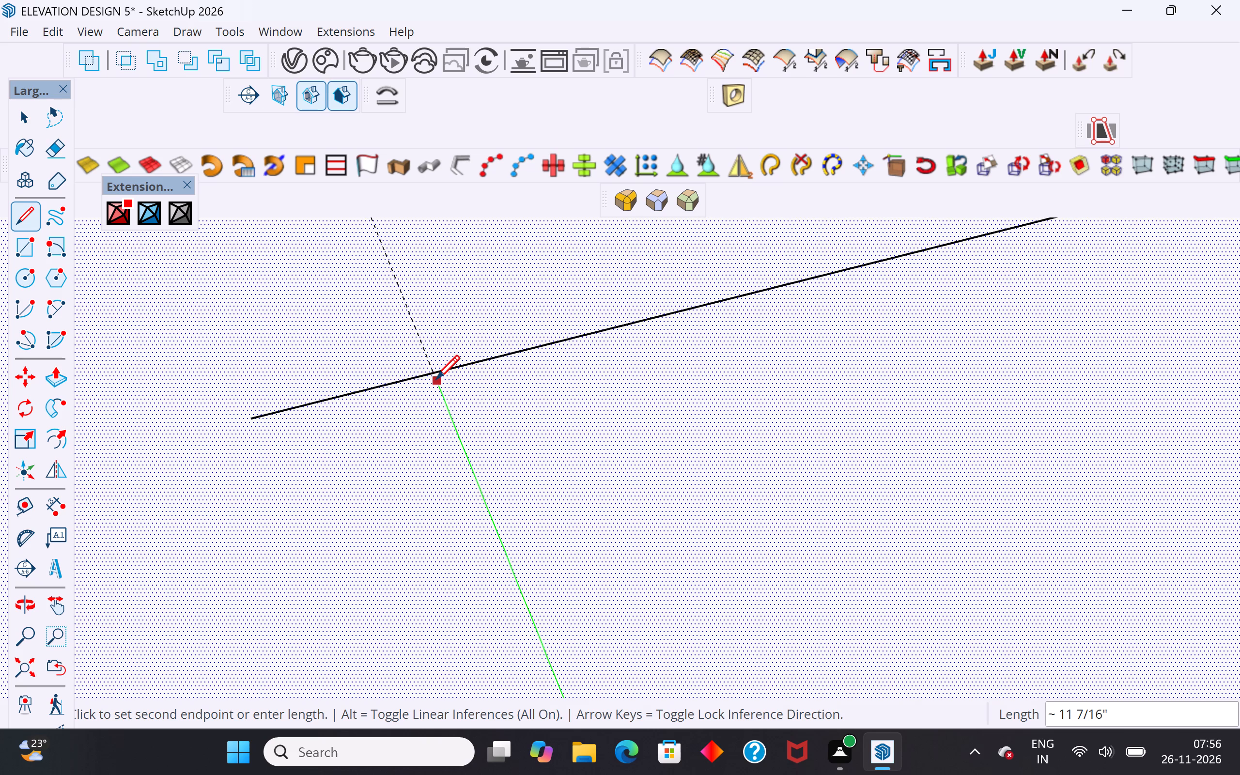
click(436, 381)
click(421, 335)
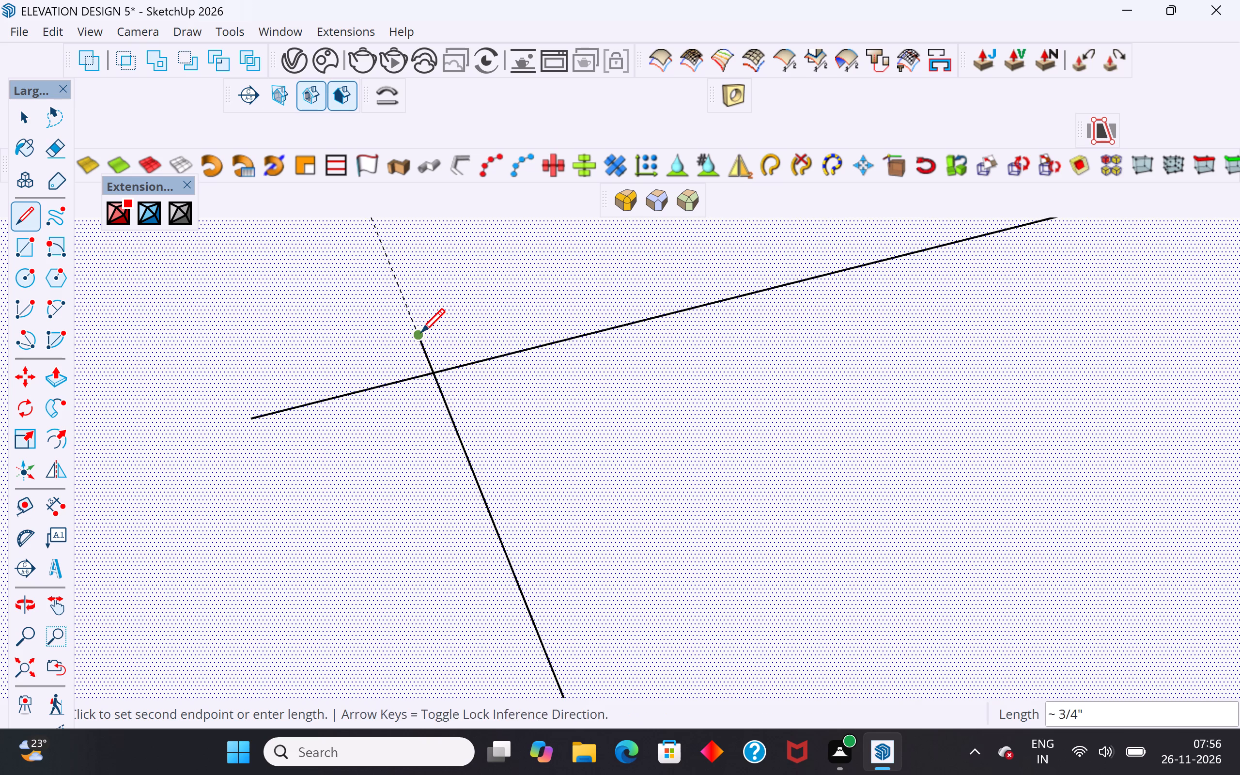
key(Escape)
Draw a line about 1' 11/16" long along the red axis from the right wall's bottom corner across the return line.
middle_drag(455, 473, 510, 299)
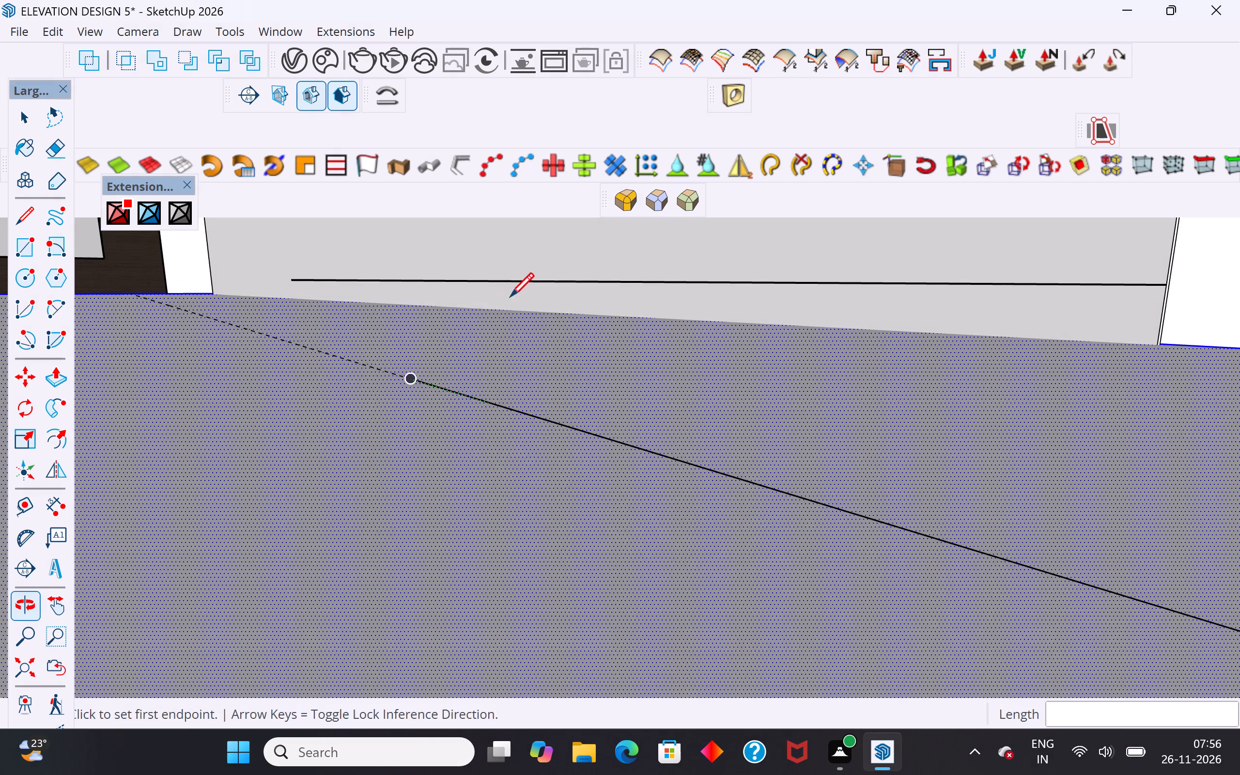
click(1153, 349)
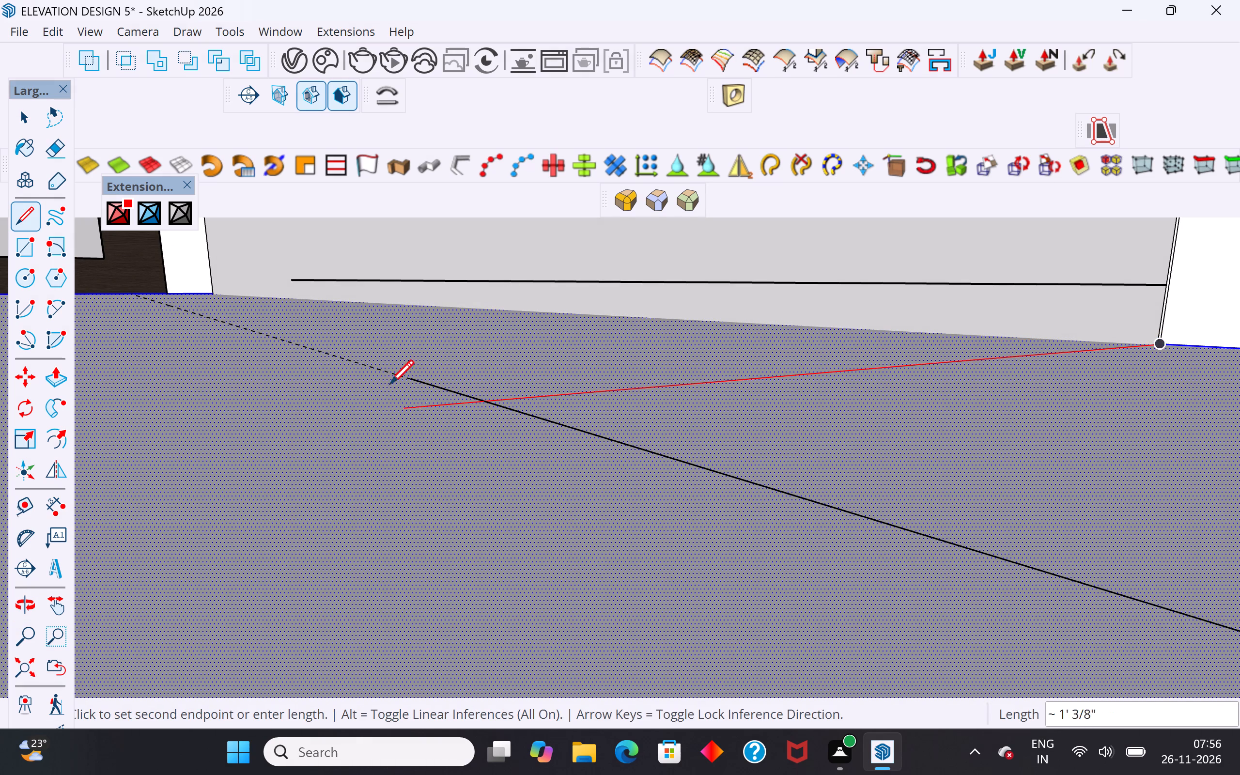
click(367, 405)
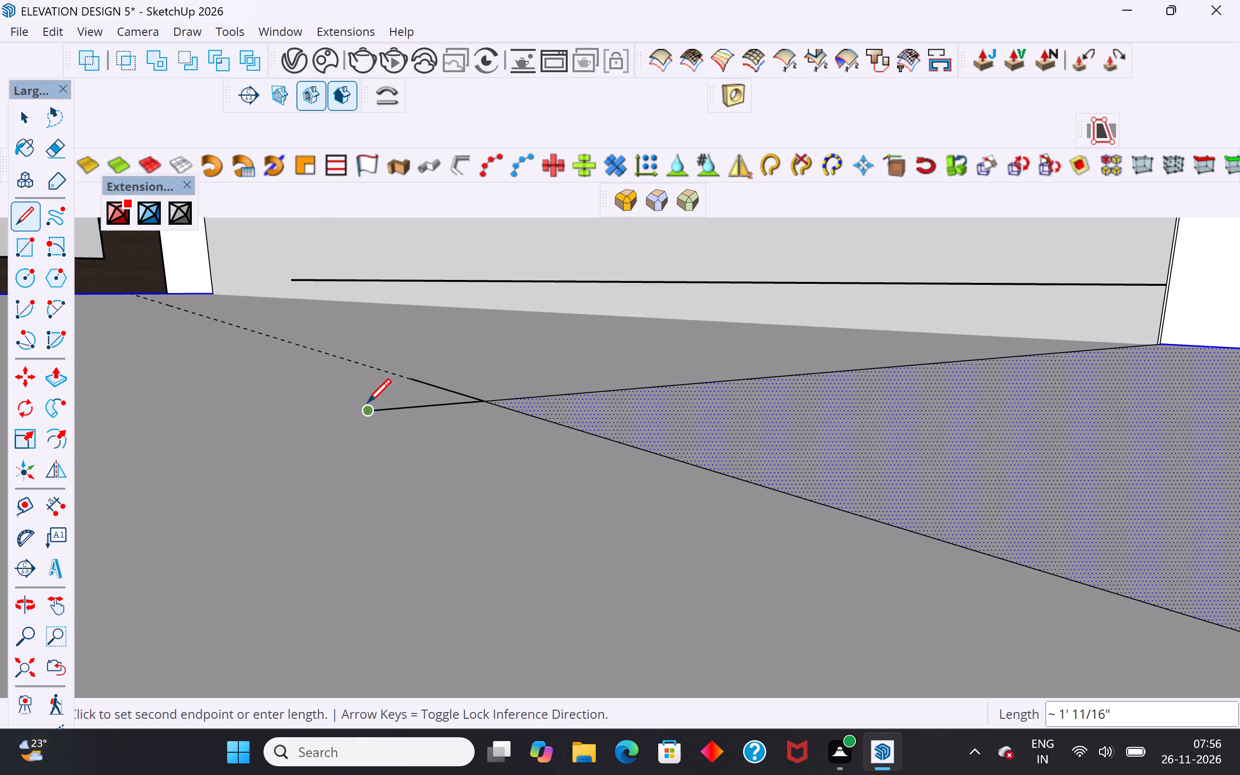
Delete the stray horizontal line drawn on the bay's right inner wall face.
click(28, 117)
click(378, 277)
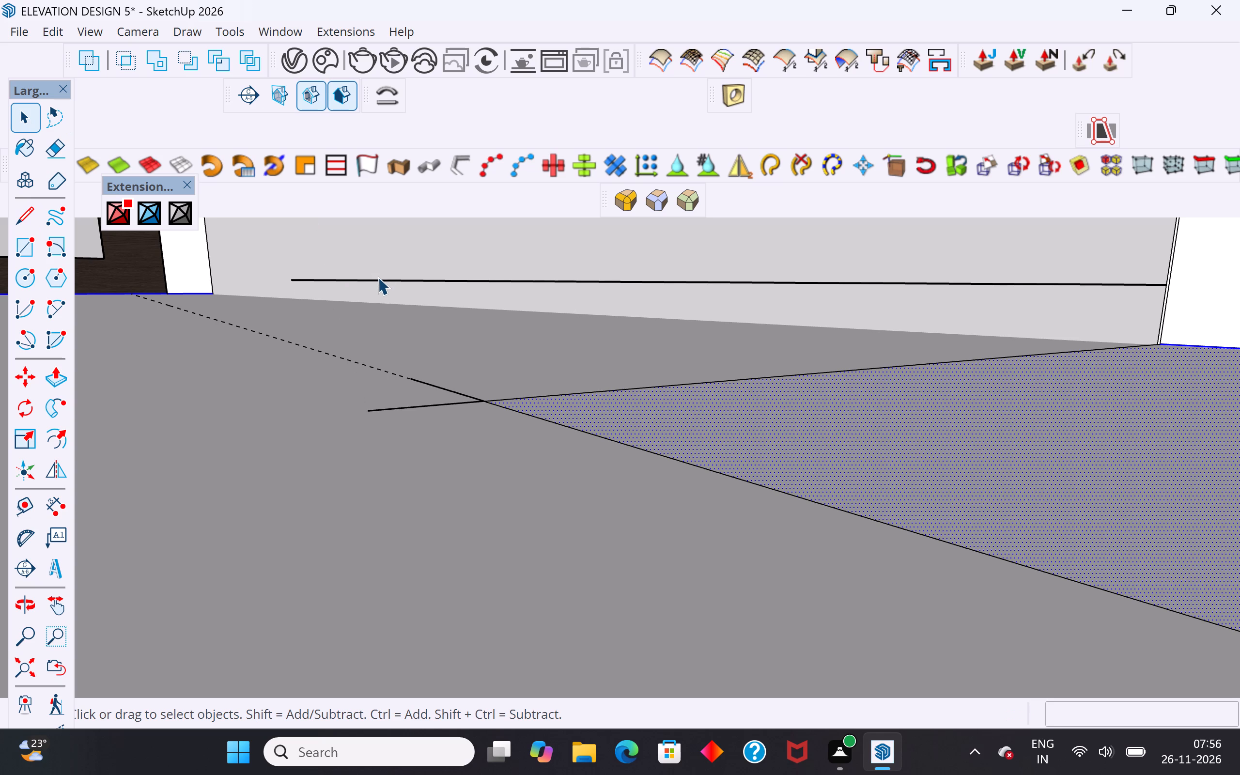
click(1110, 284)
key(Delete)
Delete the overhanging line ends beyond the corner where the cross line meets the right return line.
scroll(579, 483, up, 1)
scroll(579, 483, down, 5)
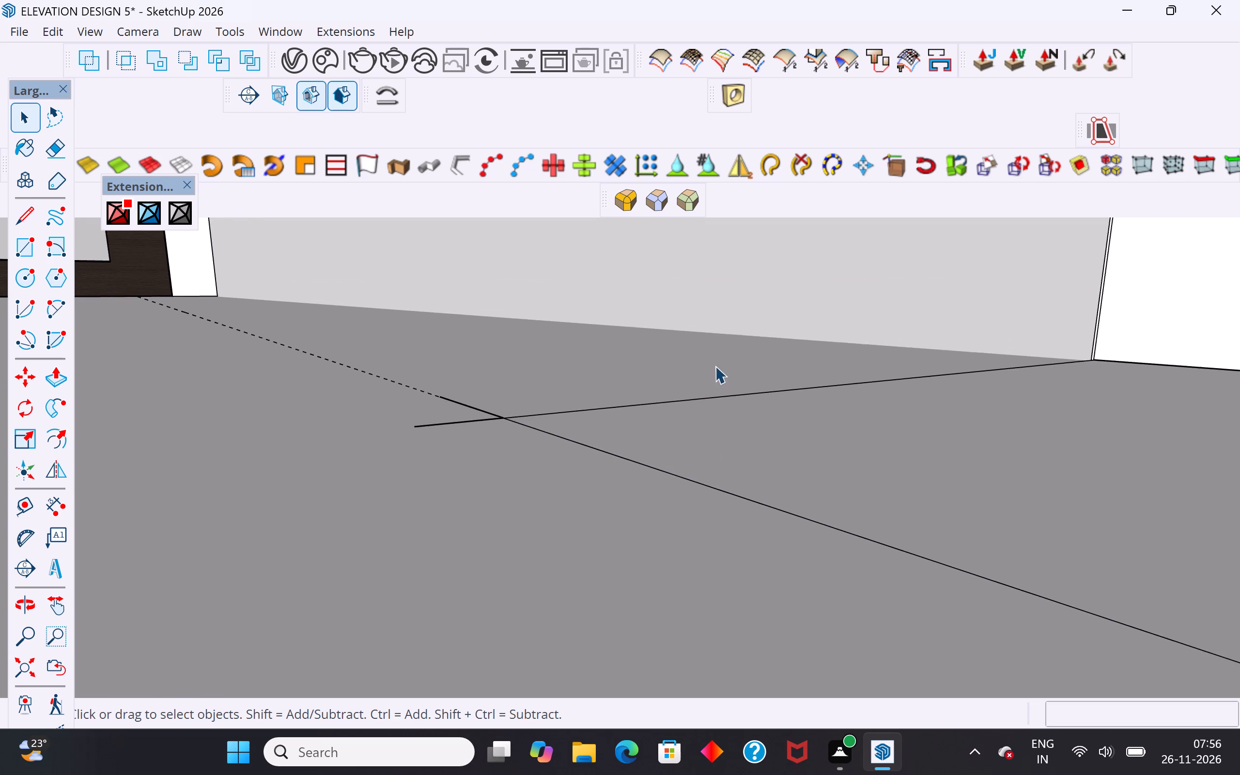
middle_drag(677, 425, 626, 501)
click(420, 503)
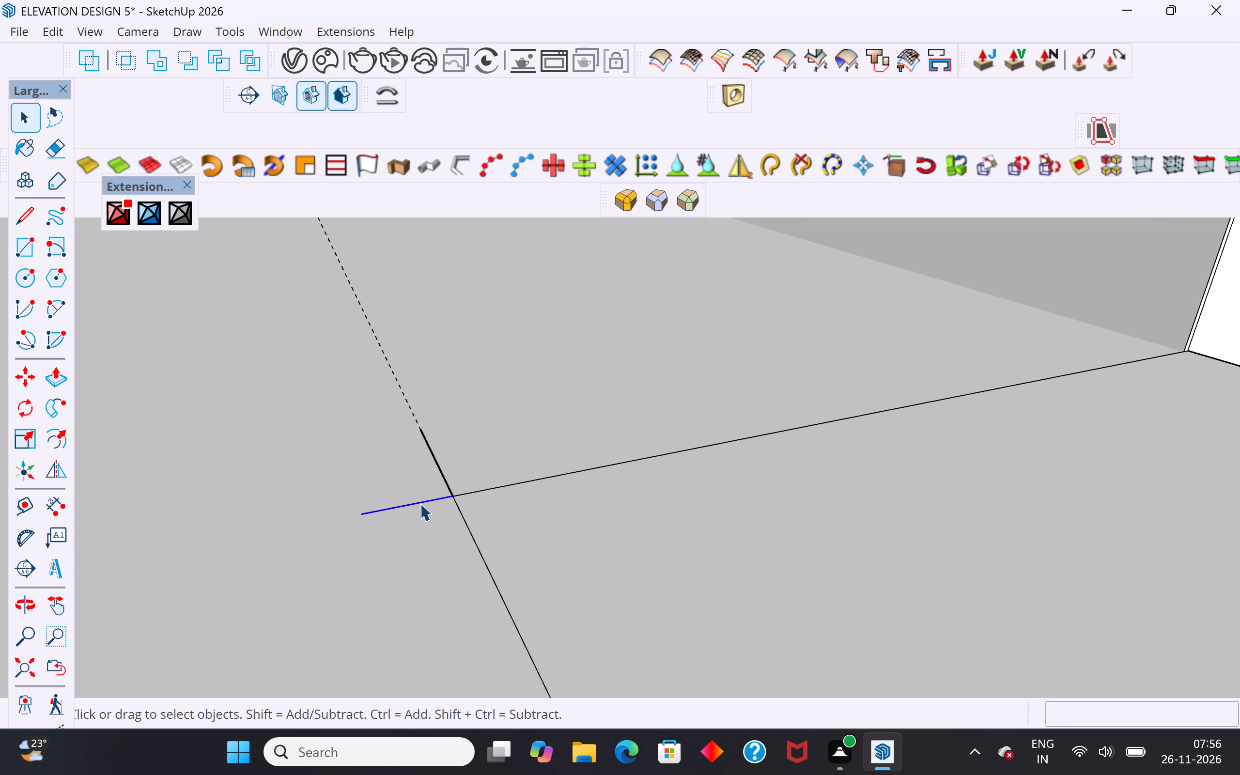
key(Delete)
click(445, 480)
key(Delete)
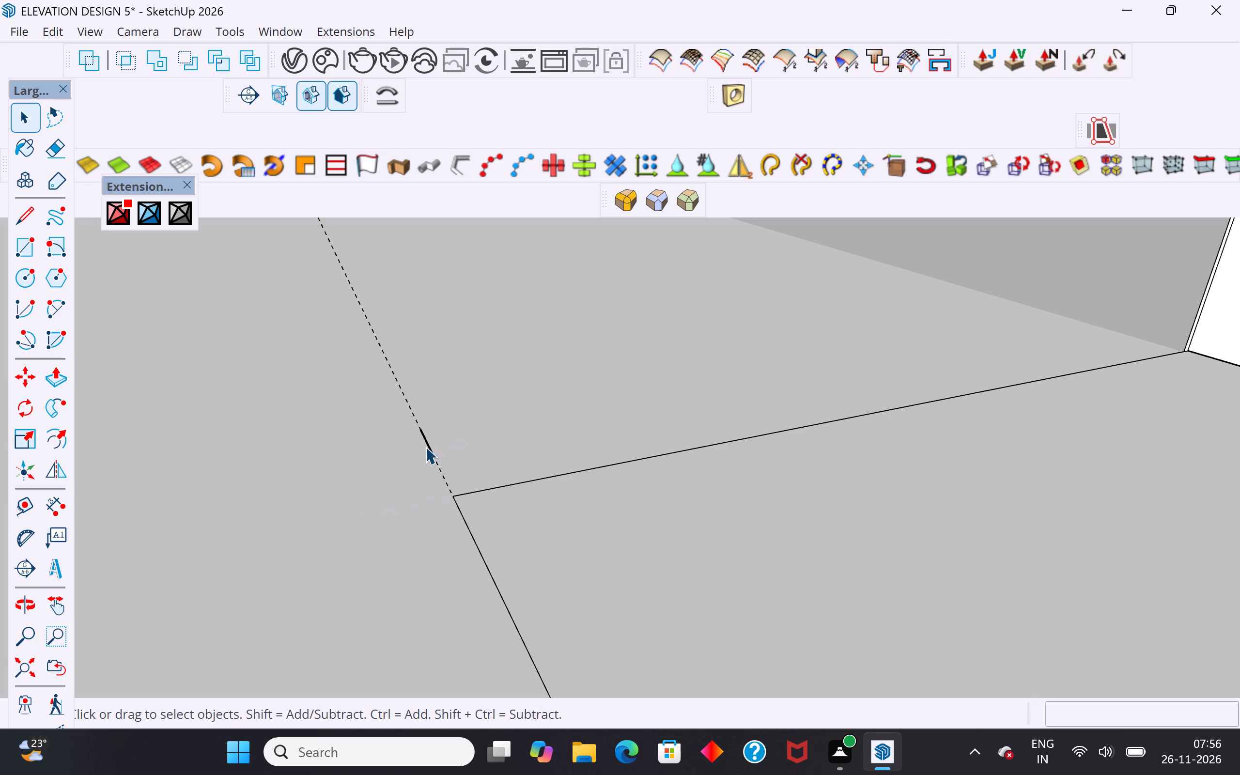
click(427, 444)
key(Delete)
Remove the construction guides from the model.
scroll(484, 450, down, 11)
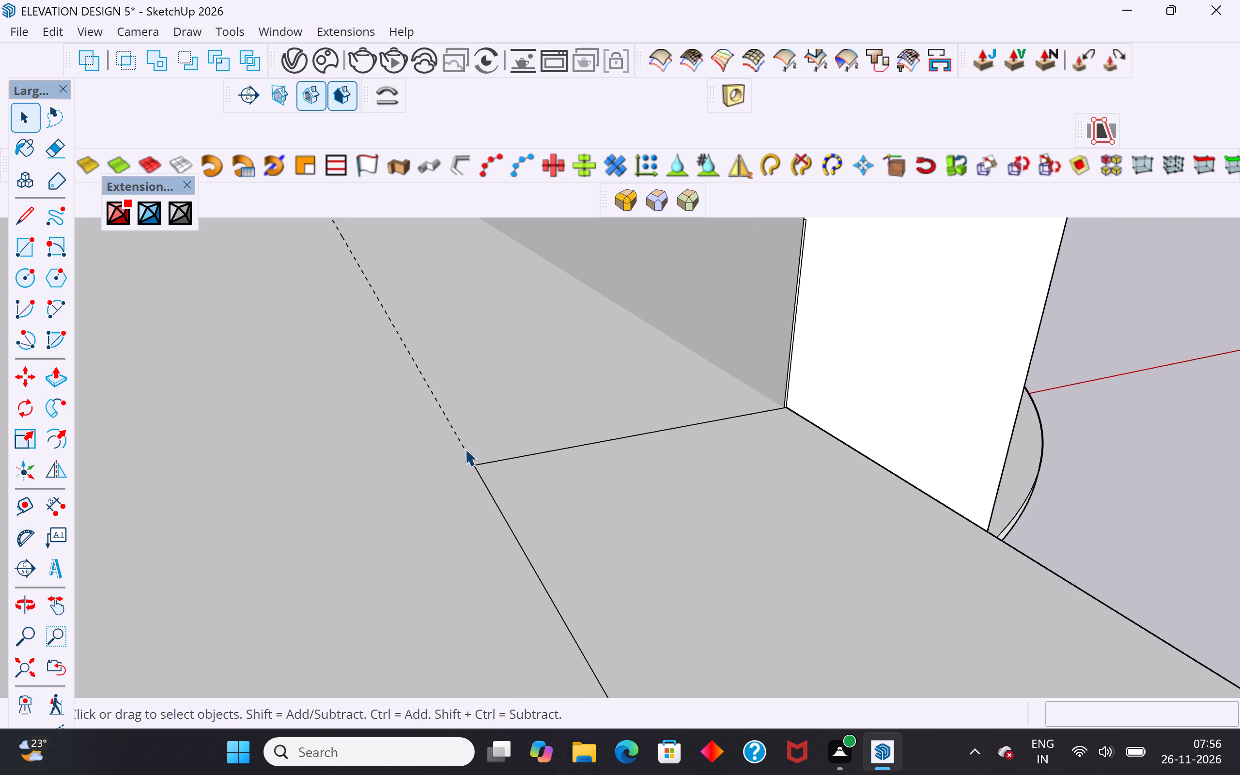
click(463, 445)
click(1152, 521)
click(77, 38)
click(74, 227)
click(1183, 453)
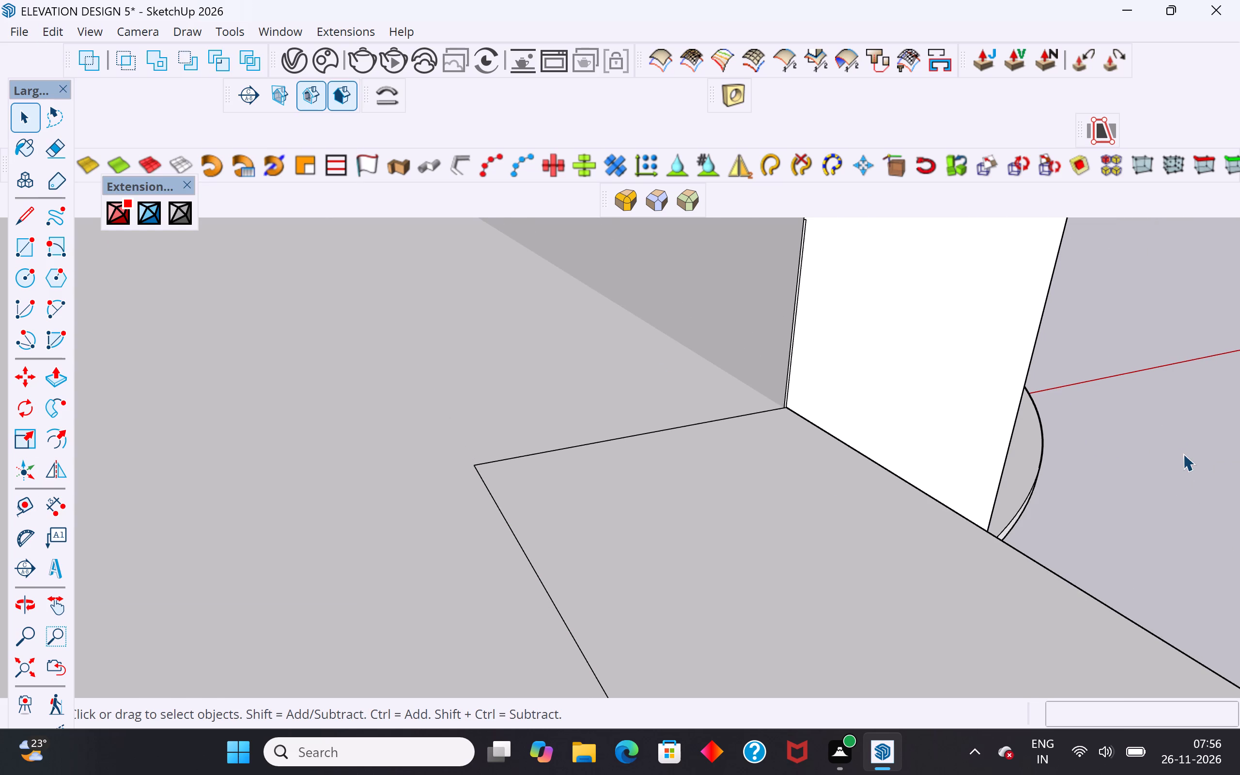
Examine the balcony slab's redrawn return outline and the arched bay from above and from the front.
scroll(916, 359, down, 8)
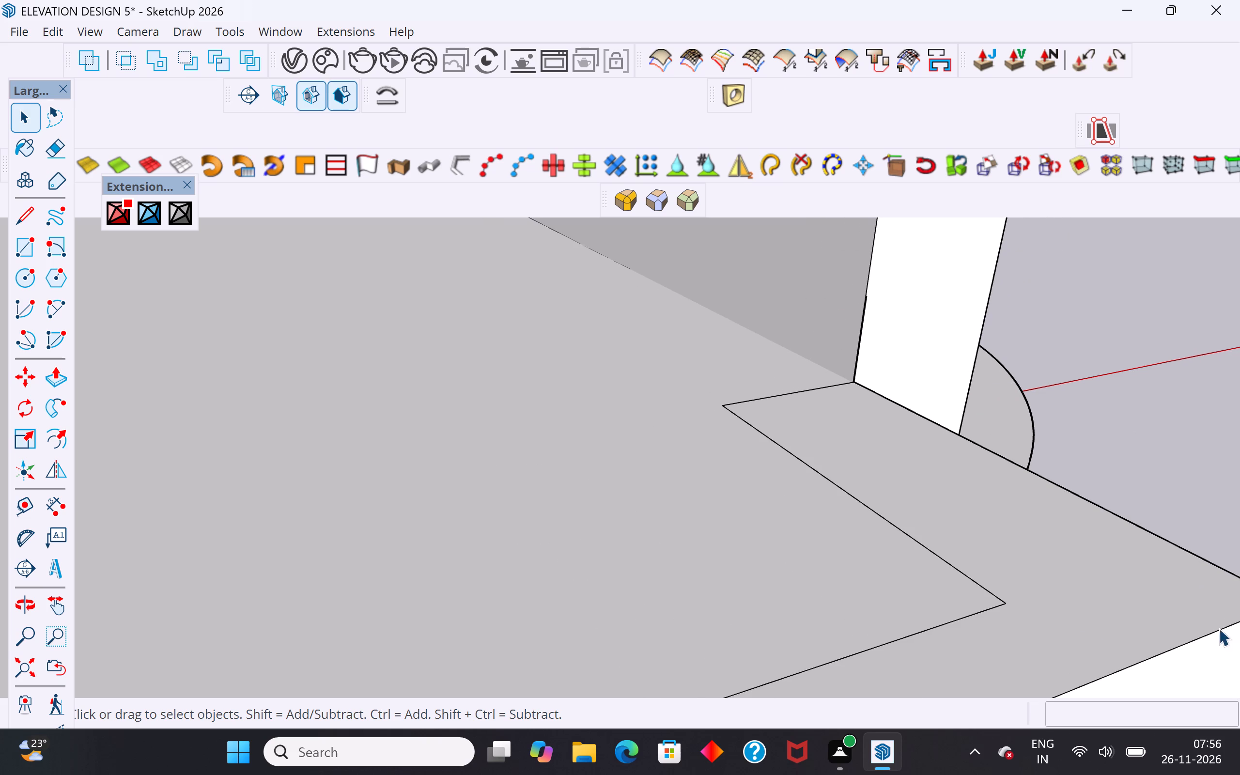
scroll(885, 426, down, 10)
middle_drag(1013, 404, 897, 441)
scroll(920, 384, down, 12)
click(1006, 661)
scroll(993, 560, down, 5)
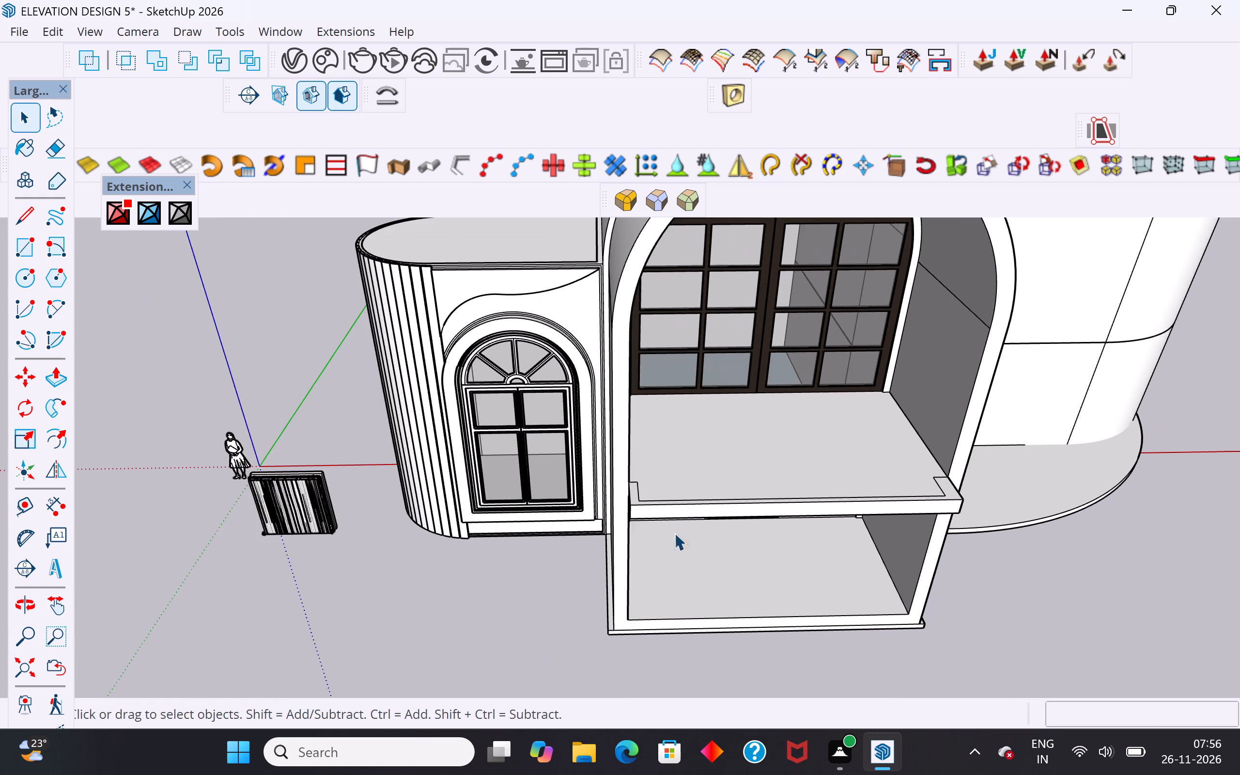
middle_drag(652, 528, 618, 384)
scroll(760, 542, up, 4)
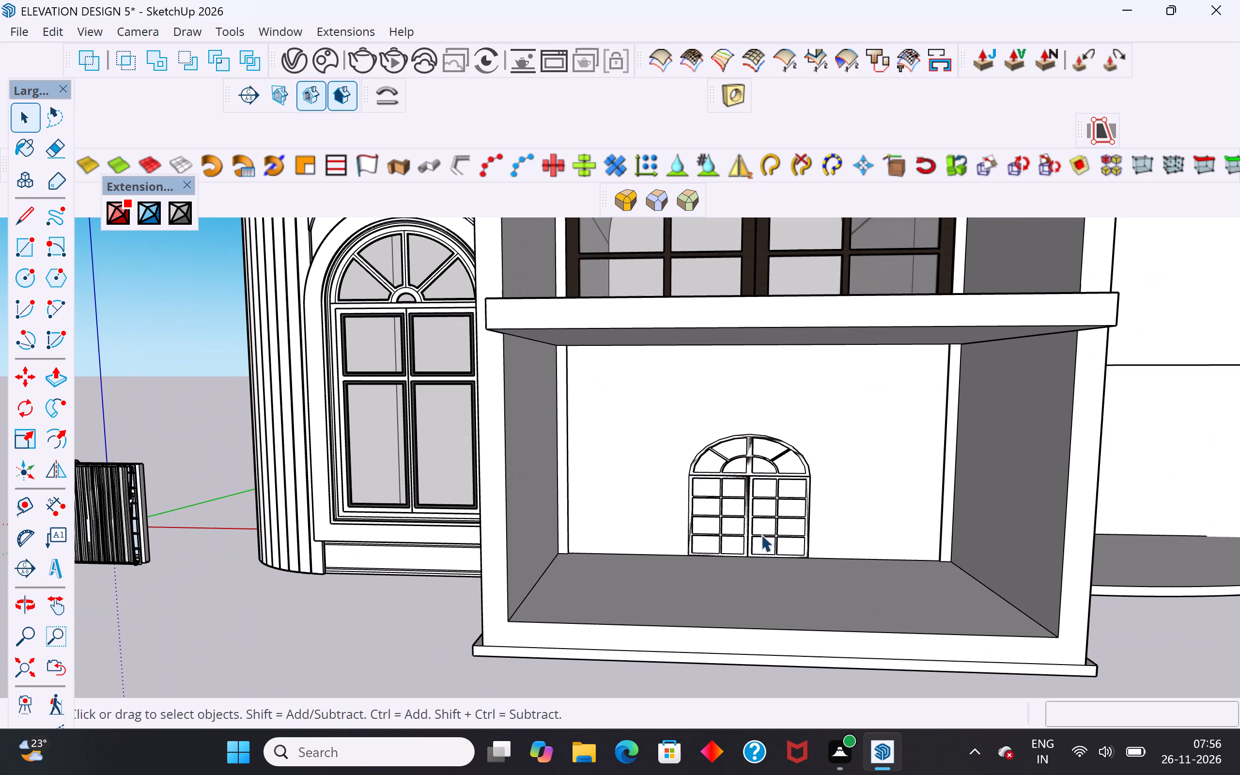
Move the lower arched door out of the bay onto the open ground beside the wooden panelled door, about 61' 10 7/8" away.
scroll(513, 474, down, 14)
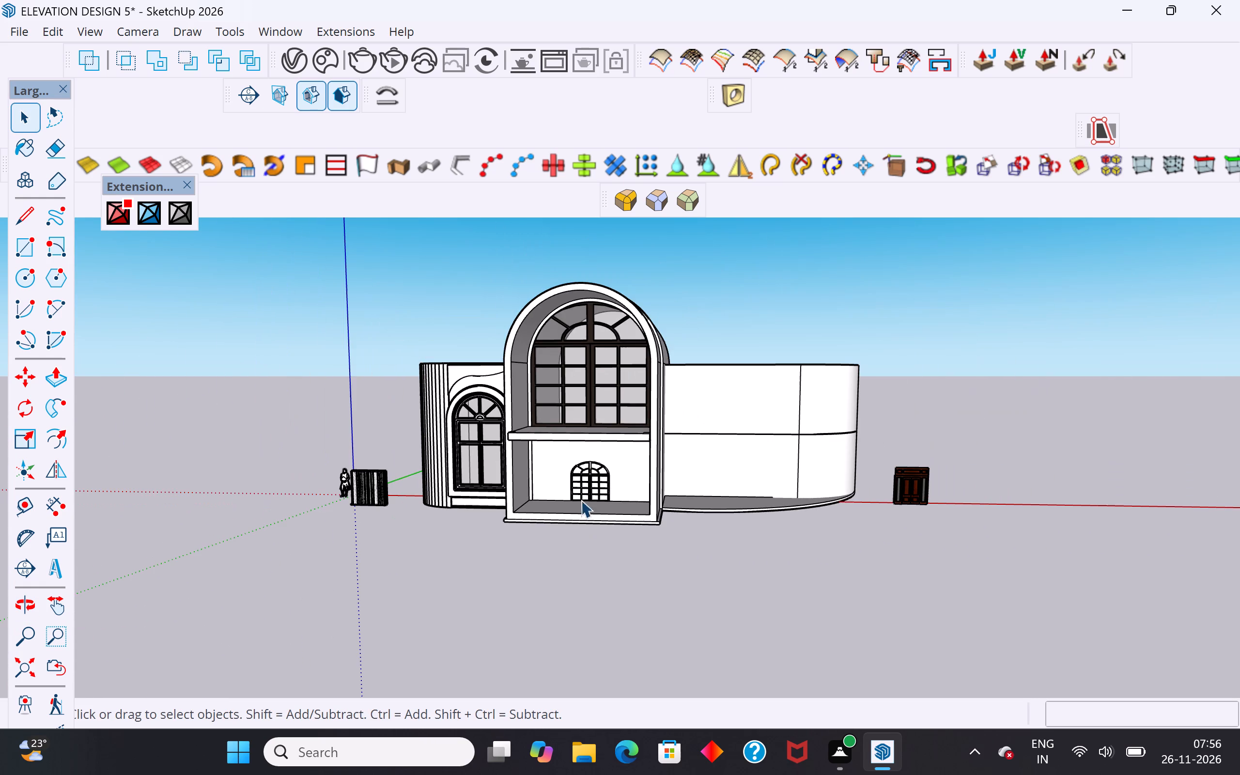
scroll(531, 463, up, 4)
click(584, 506)
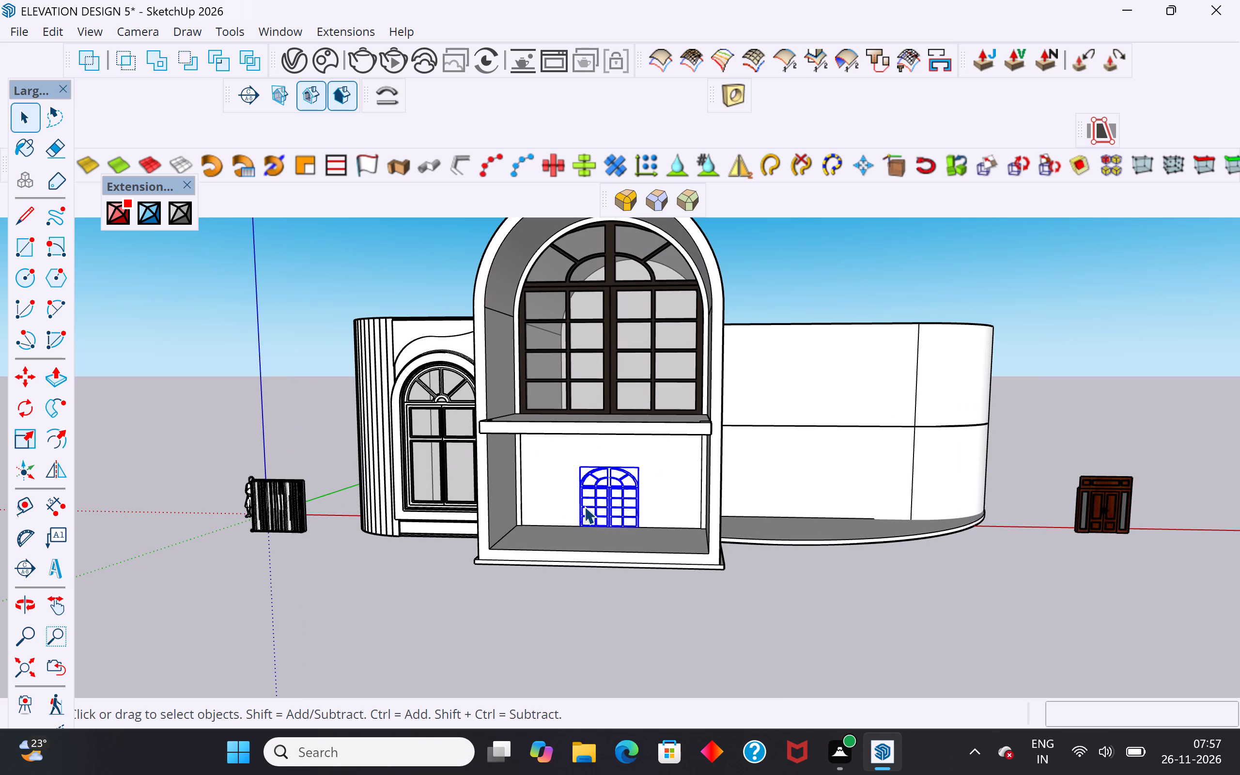
key(m)
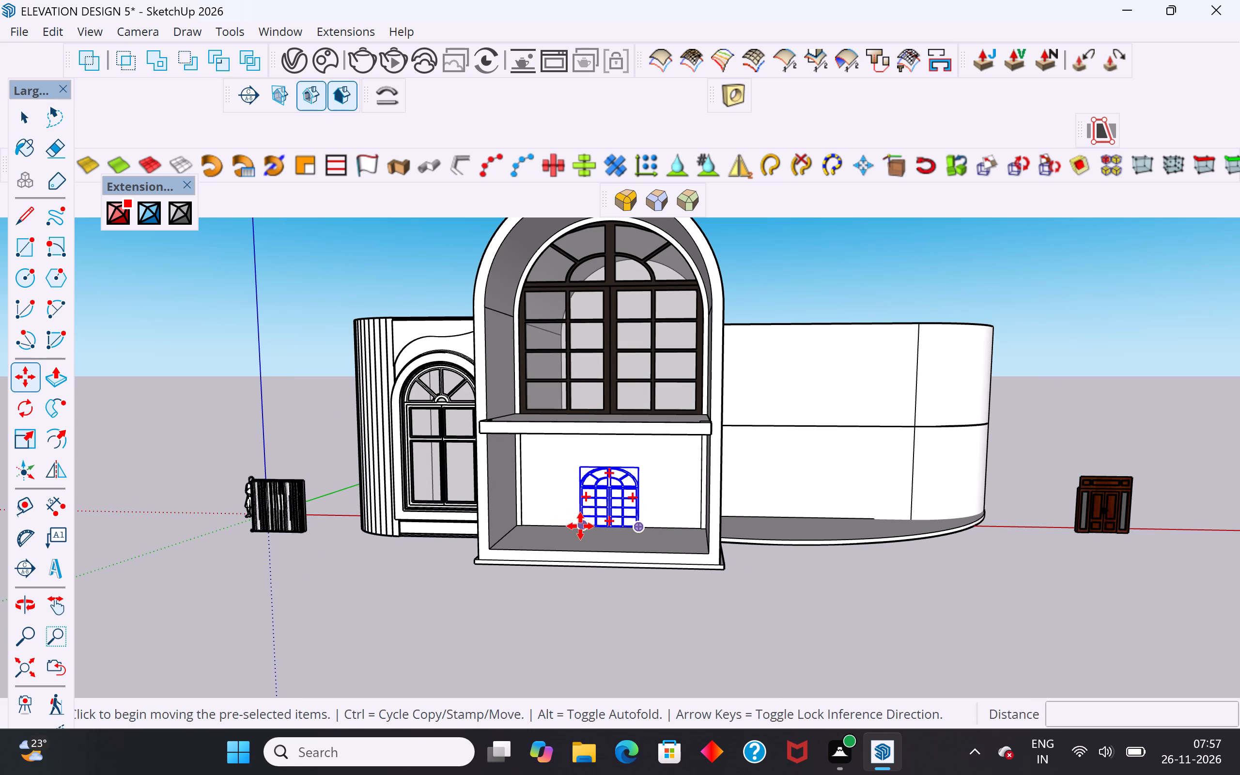
click(580, 526)
click(1163, 602)
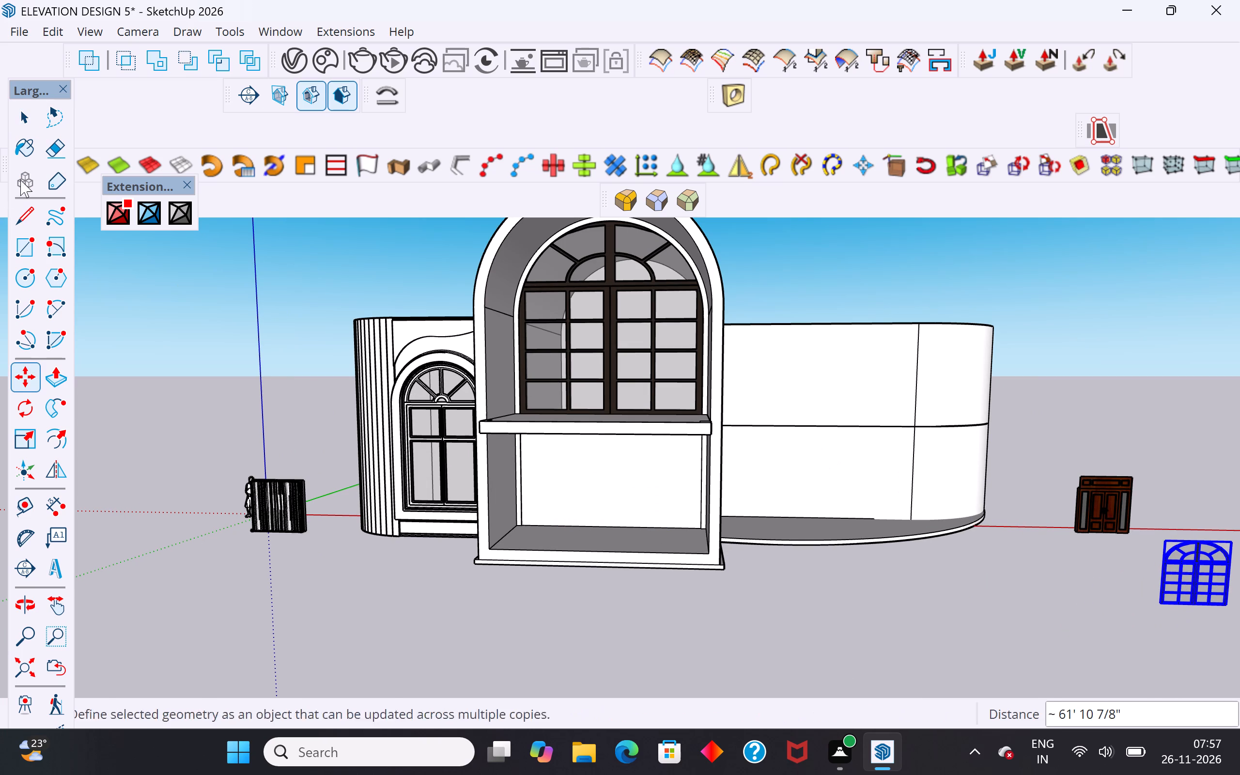
click(29, 117)
click(46, 329)
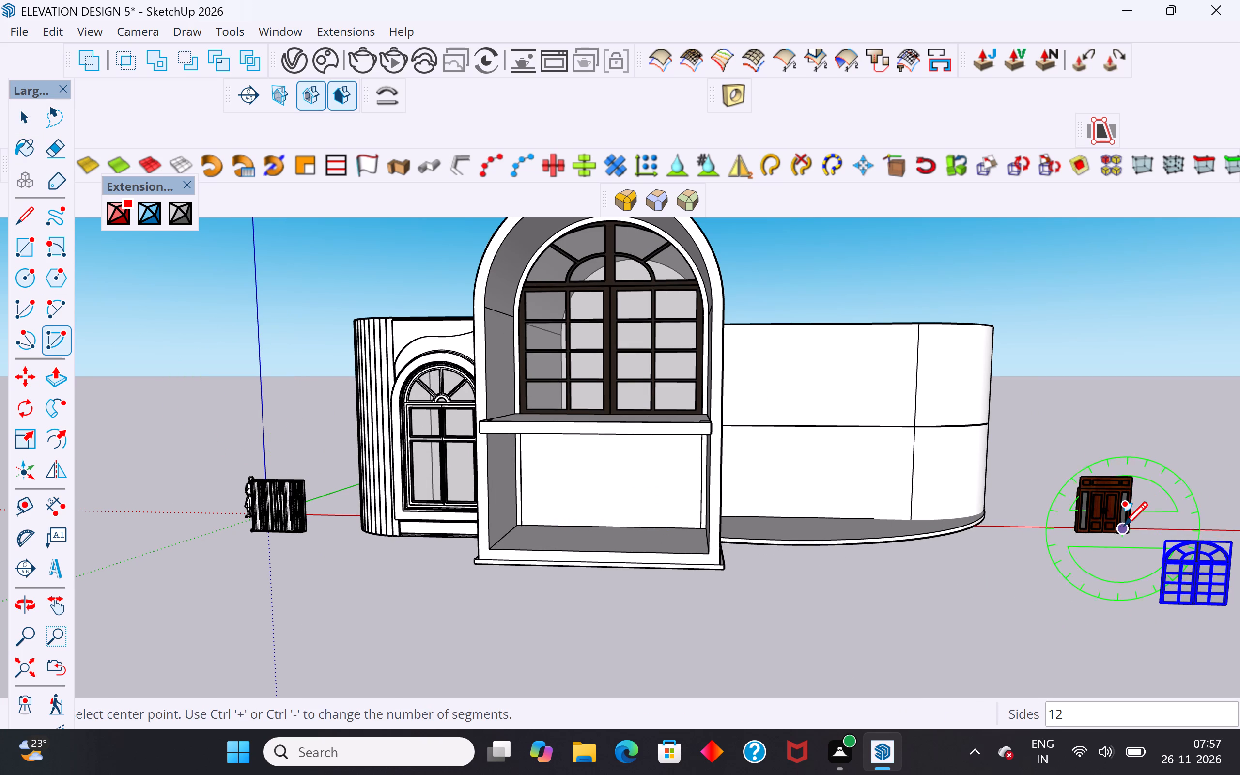
click(22, 113)
click(93, 327)
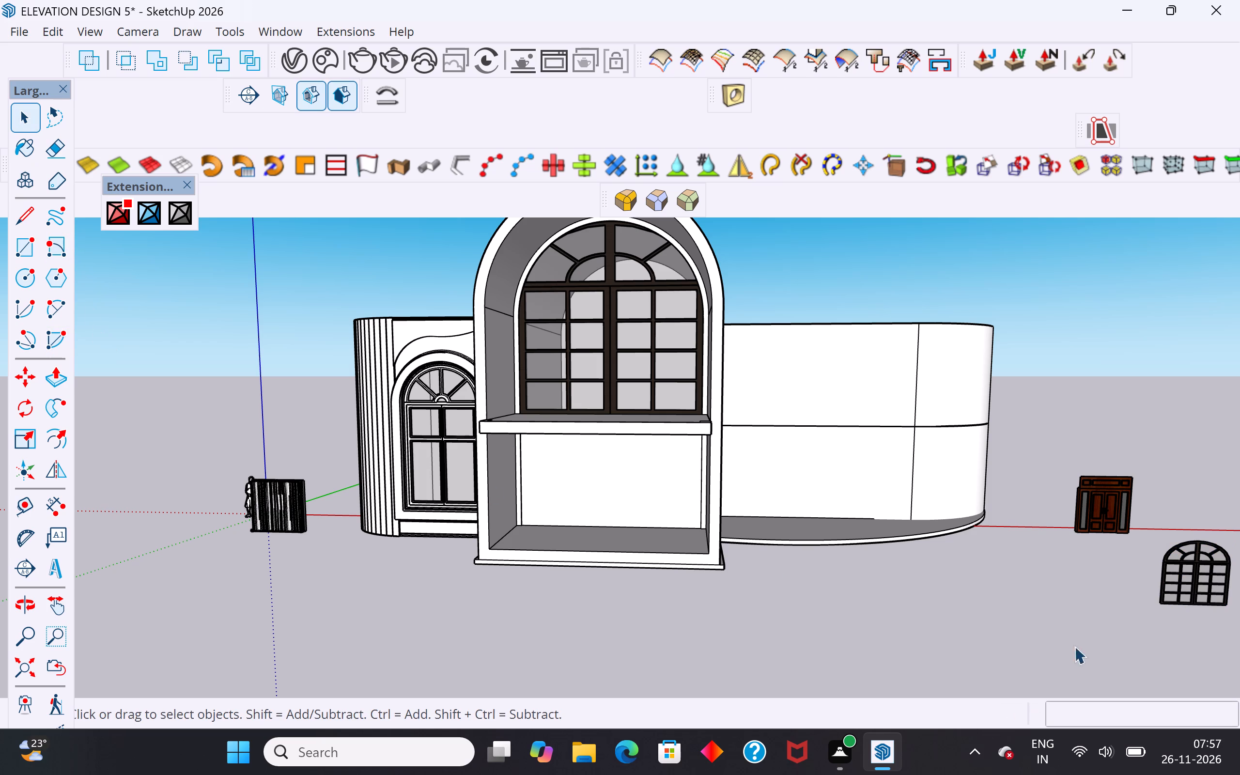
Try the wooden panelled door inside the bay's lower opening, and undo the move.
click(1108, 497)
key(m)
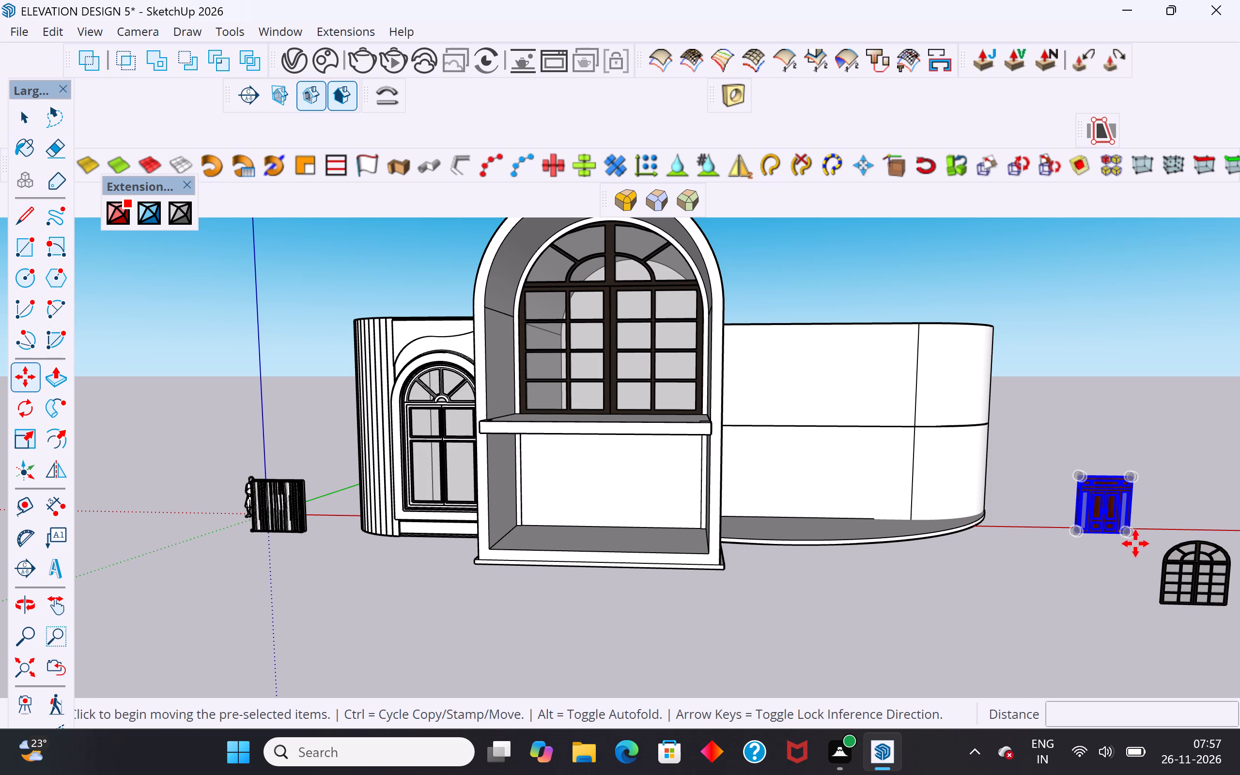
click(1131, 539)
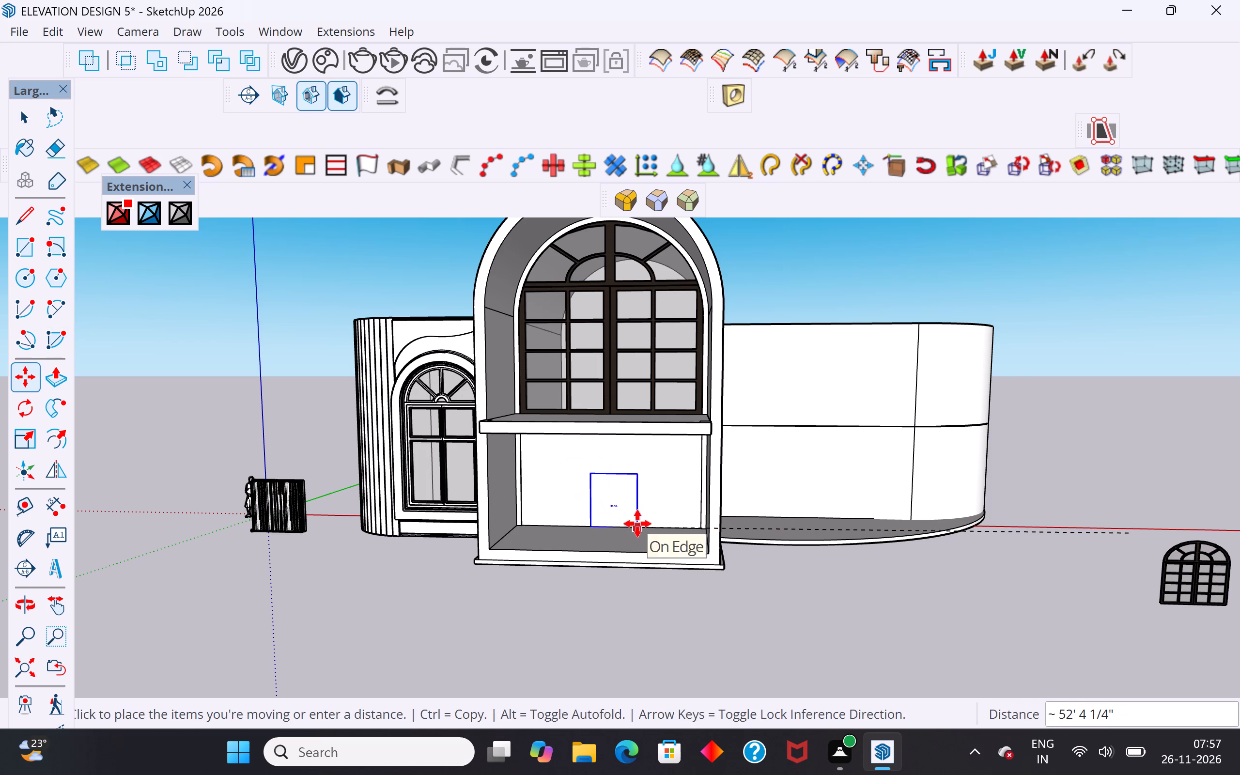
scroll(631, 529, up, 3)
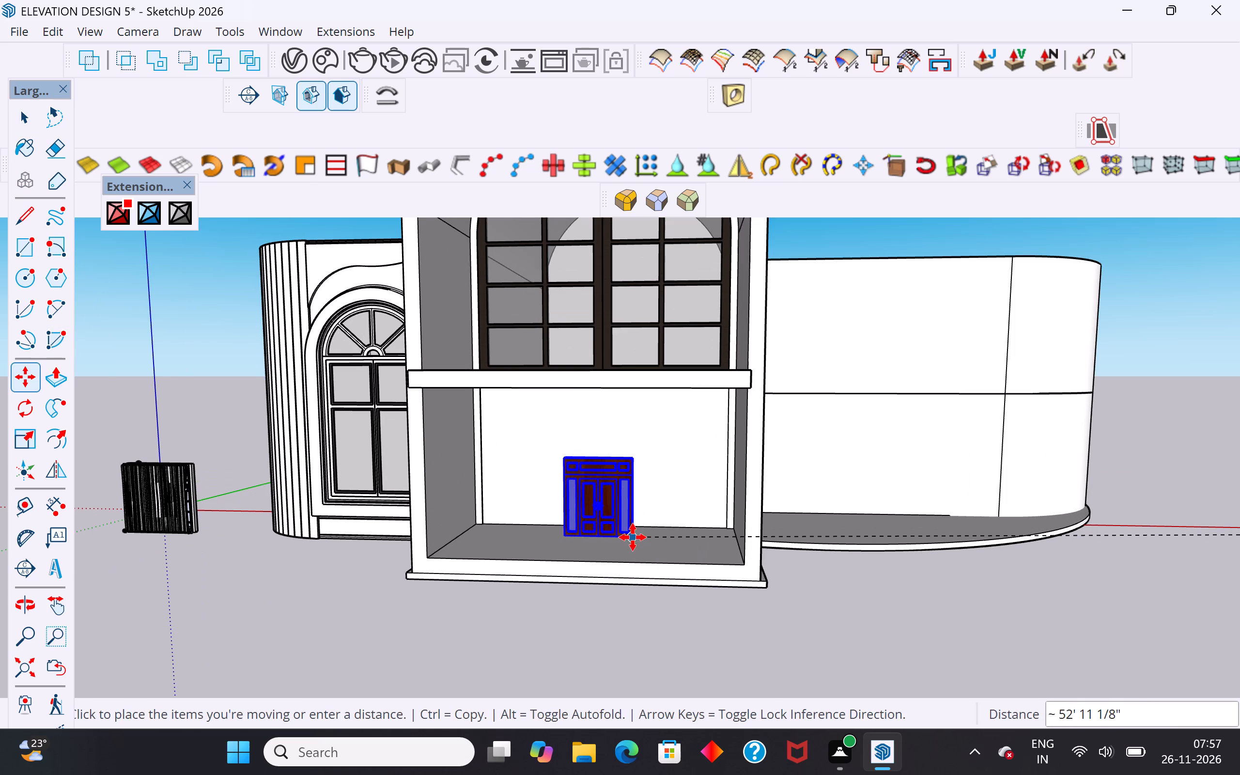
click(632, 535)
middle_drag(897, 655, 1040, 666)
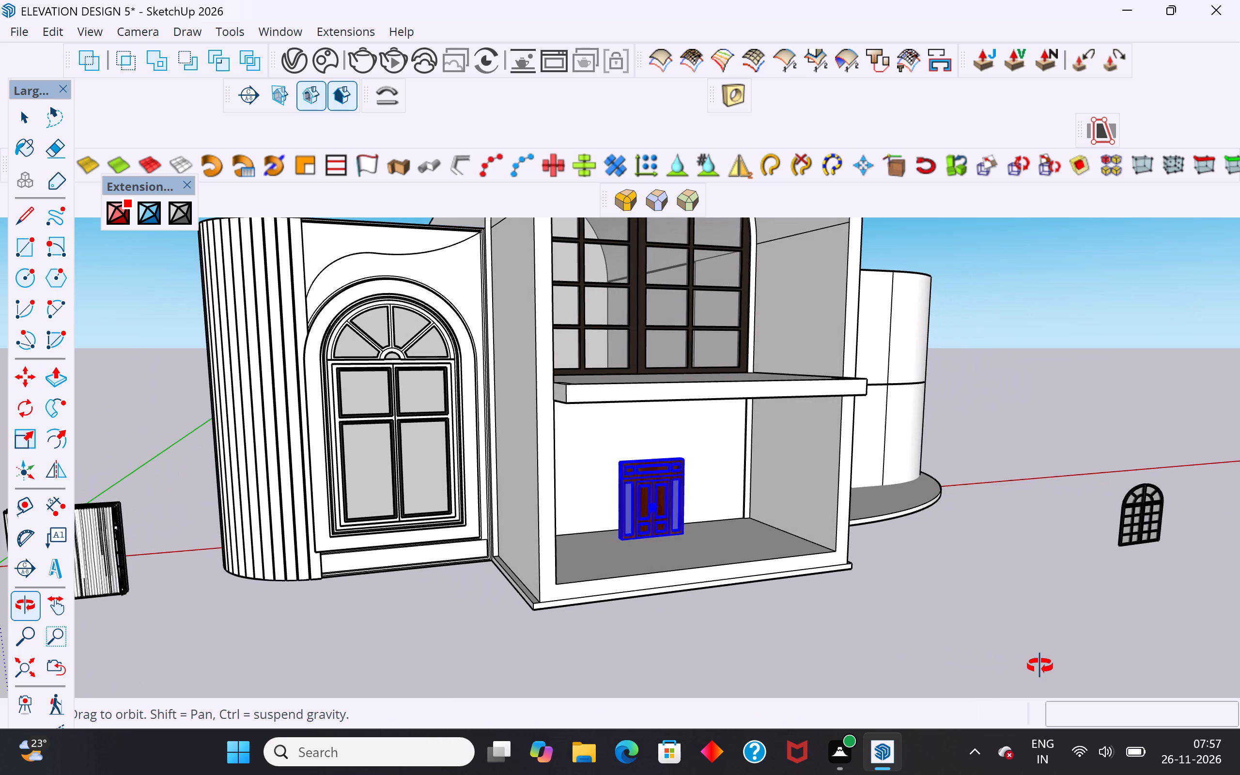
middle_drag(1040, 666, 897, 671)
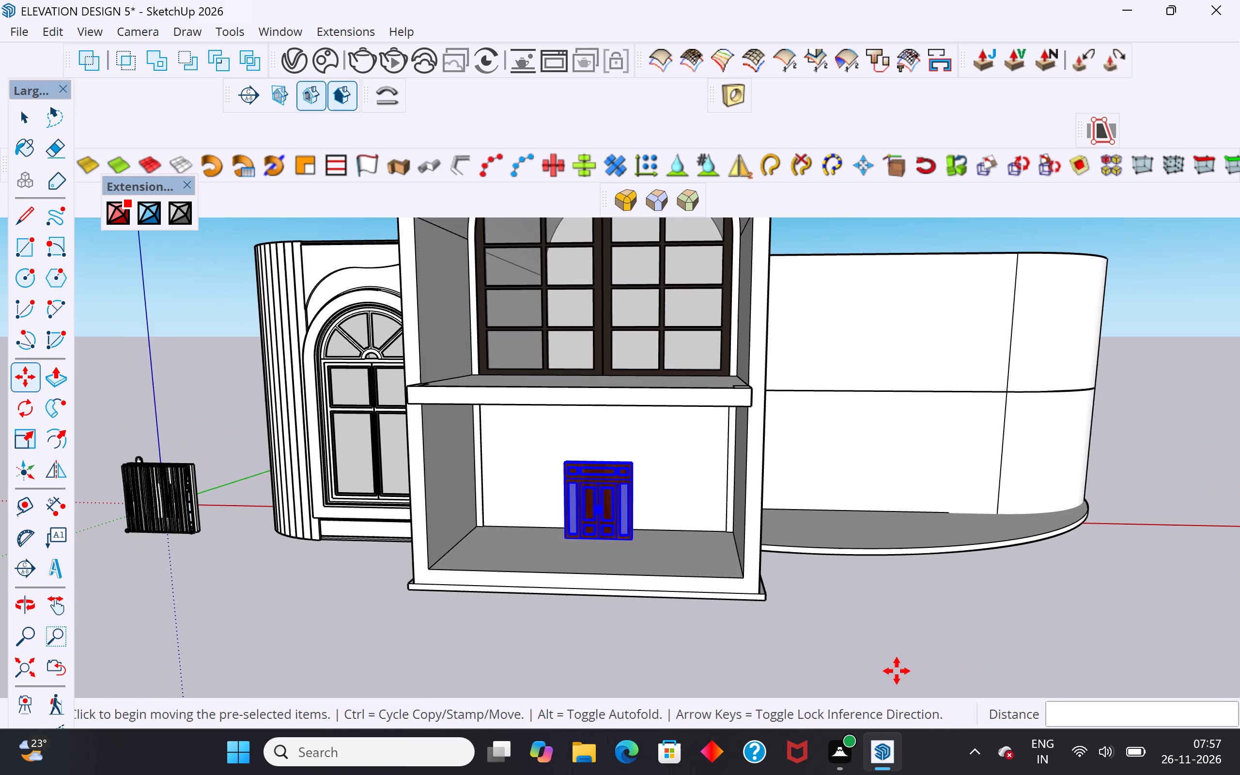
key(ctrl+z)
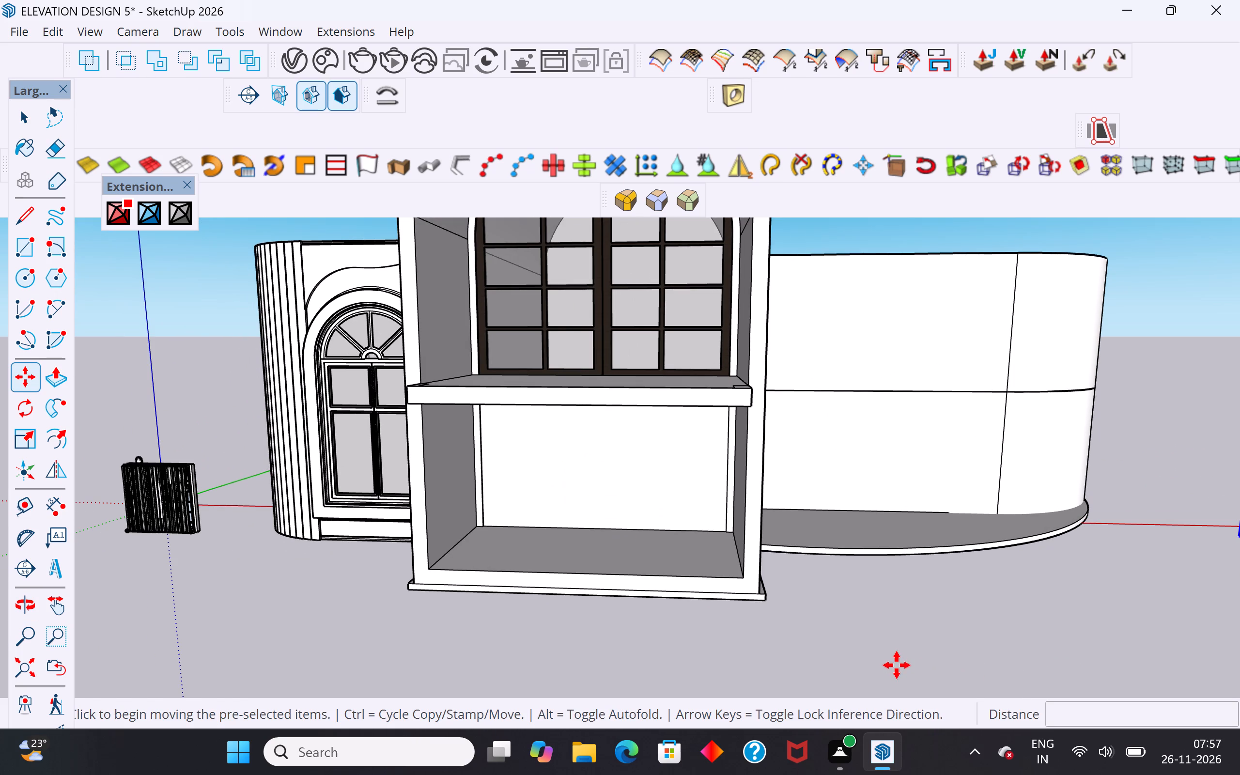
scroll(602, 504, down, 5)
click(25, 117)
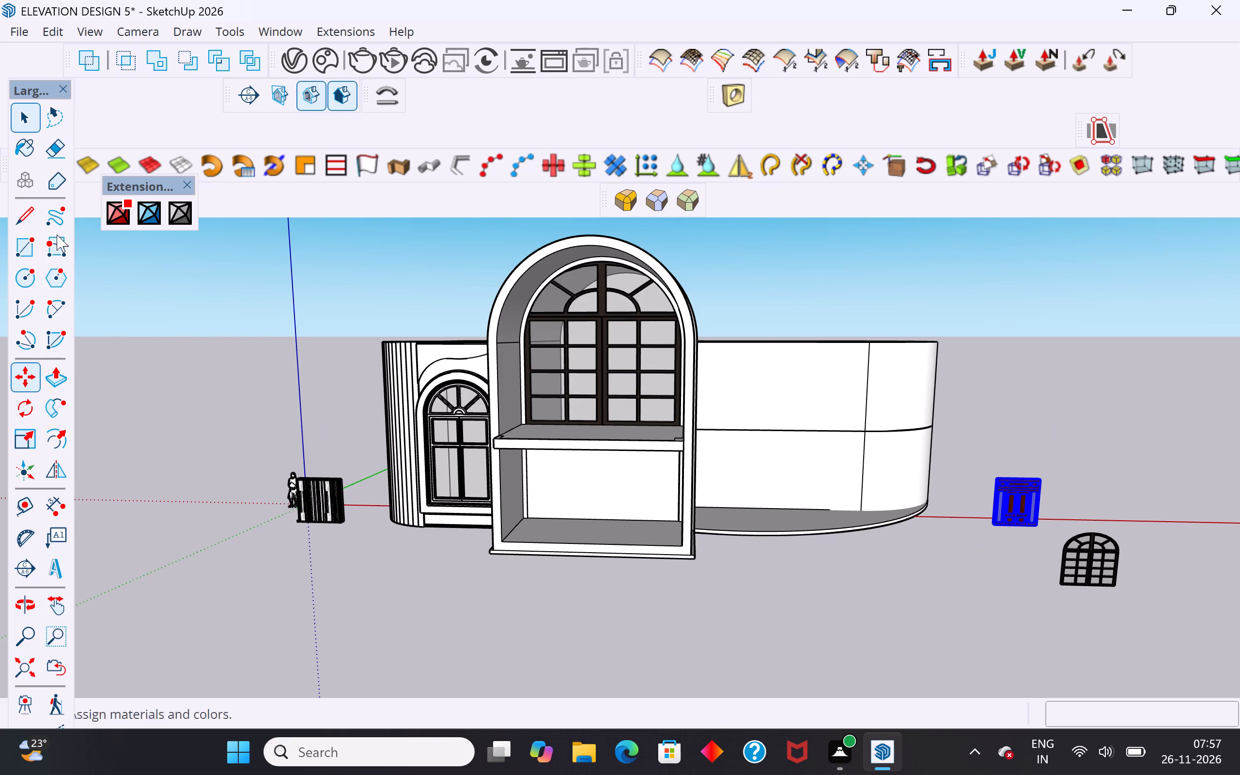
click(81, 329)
Start a 36" MajRail Type C railing with 2" run offset and 0" perpendicular offset, setting poles along the slab outline's left return to the front corner.
scroll(601, 390, up, 2)
middle_drag(618, 392, 667, 497)
scroll(661, 518, up, 5)
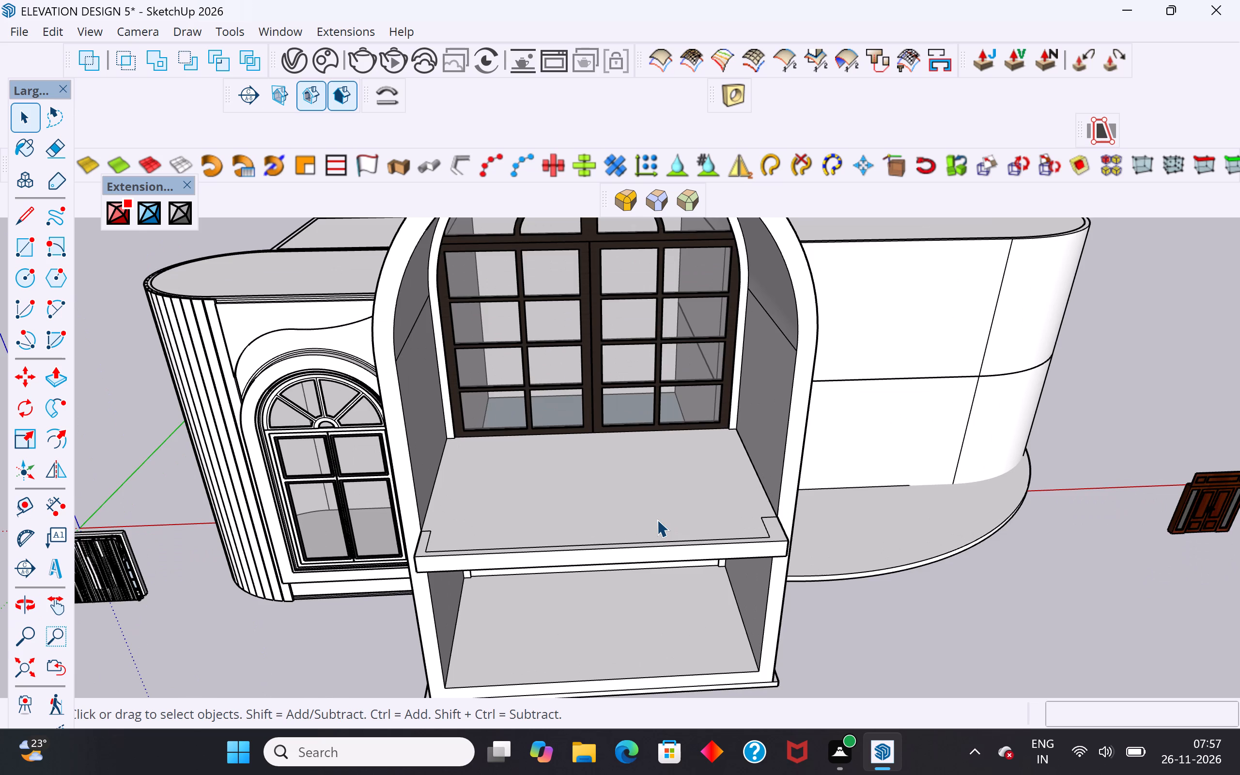
click(284, 36)
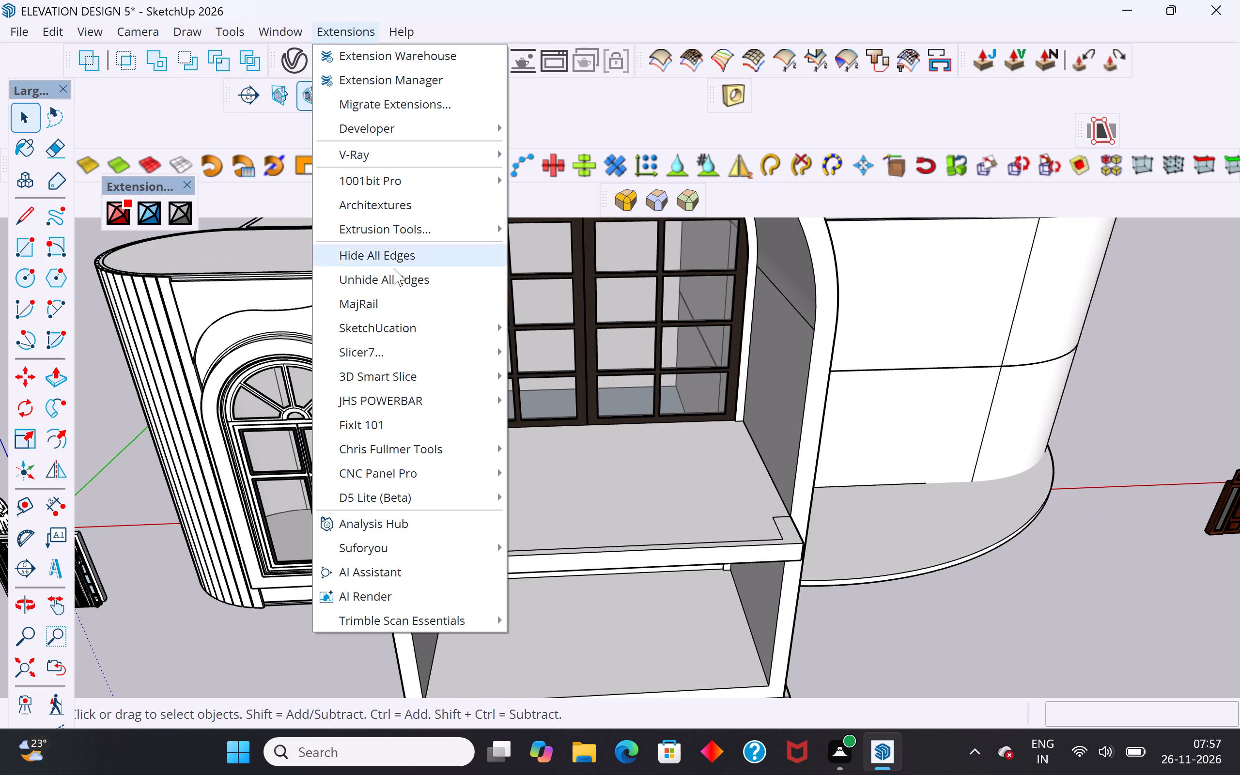
click(394, 311)
click(338, 560)
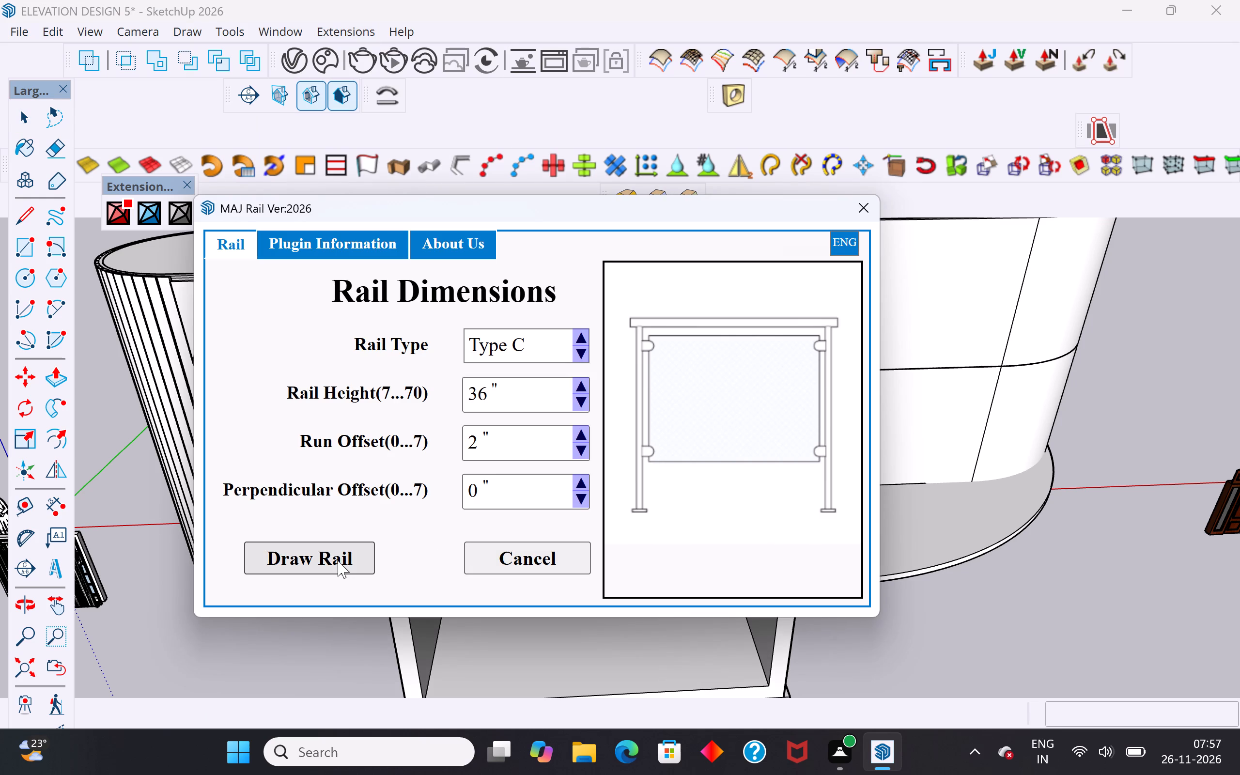
scroll(416, 539, up, 16)
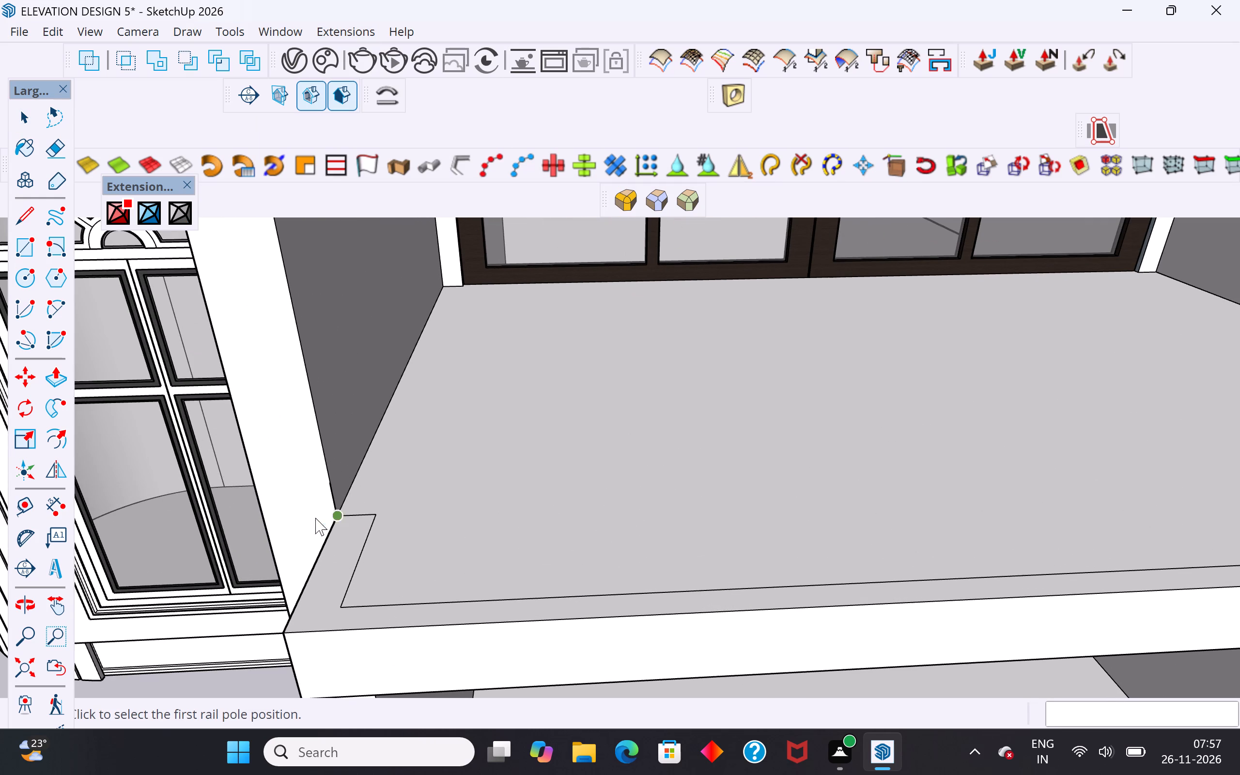
click(341, 511)
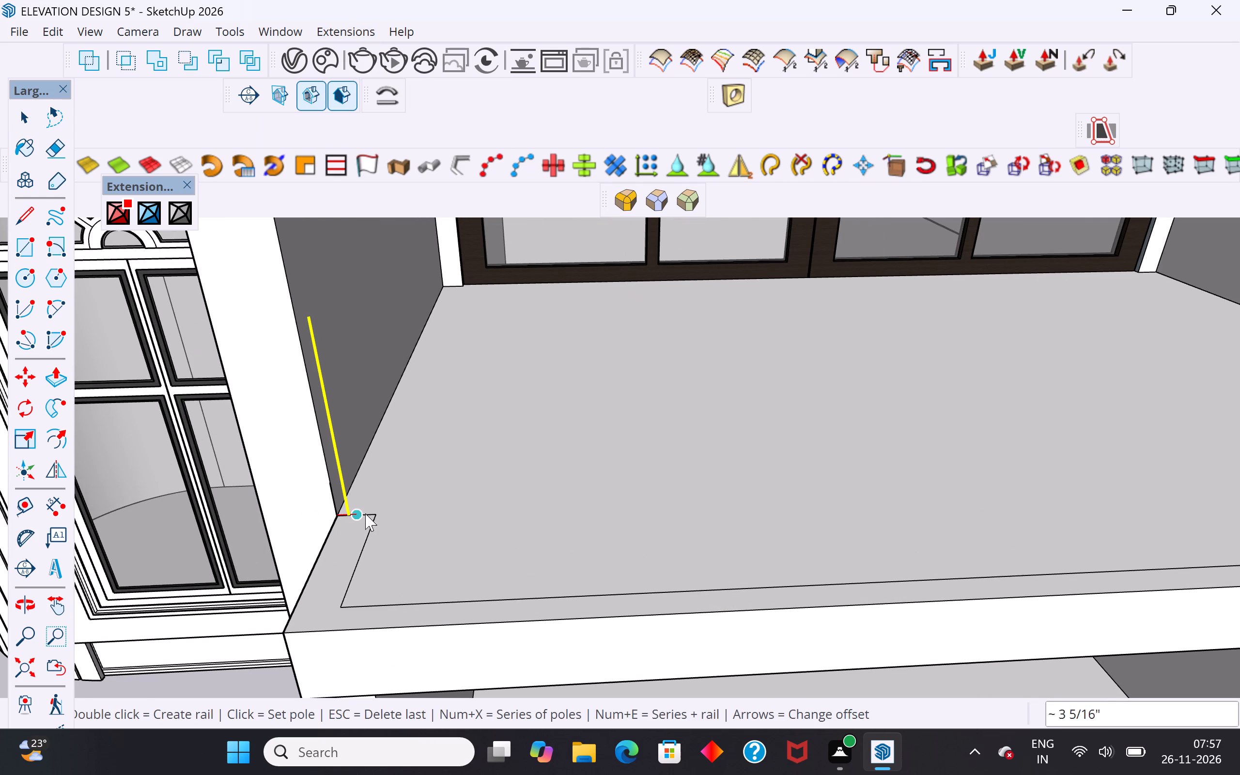
click(368, 515)
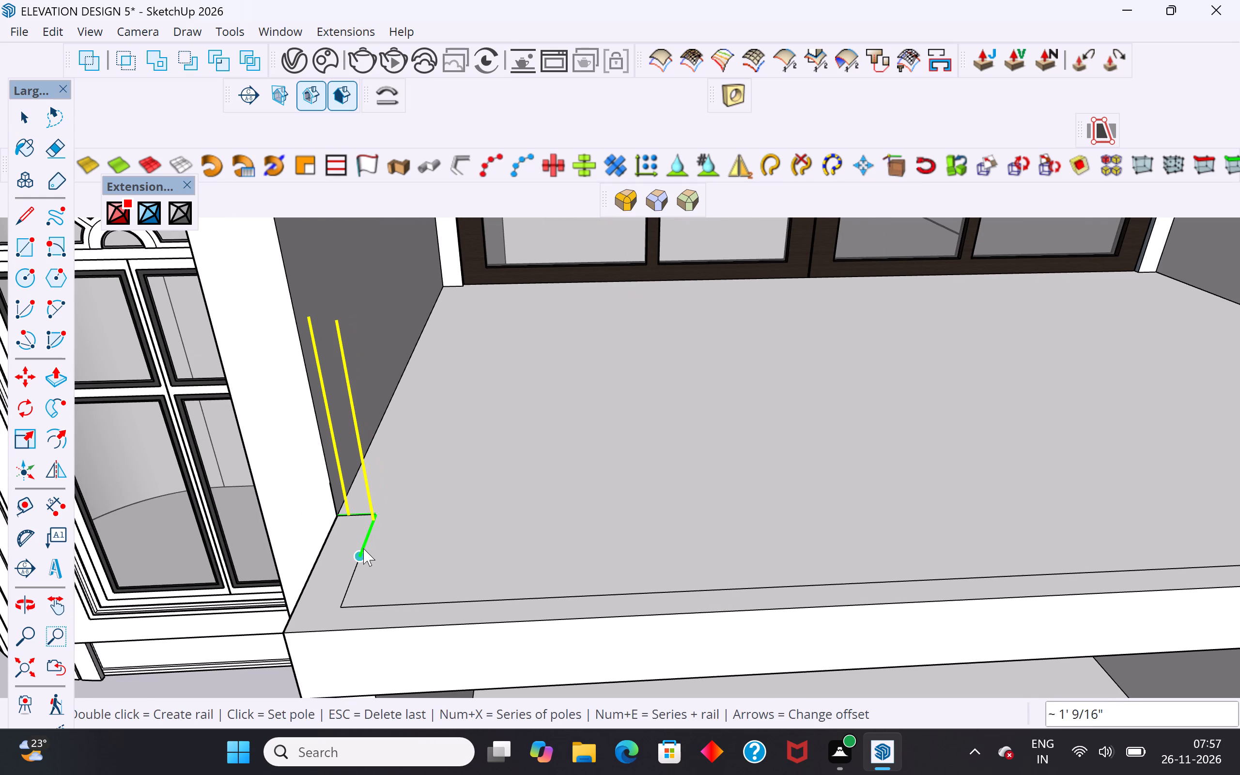
click(363, 548)
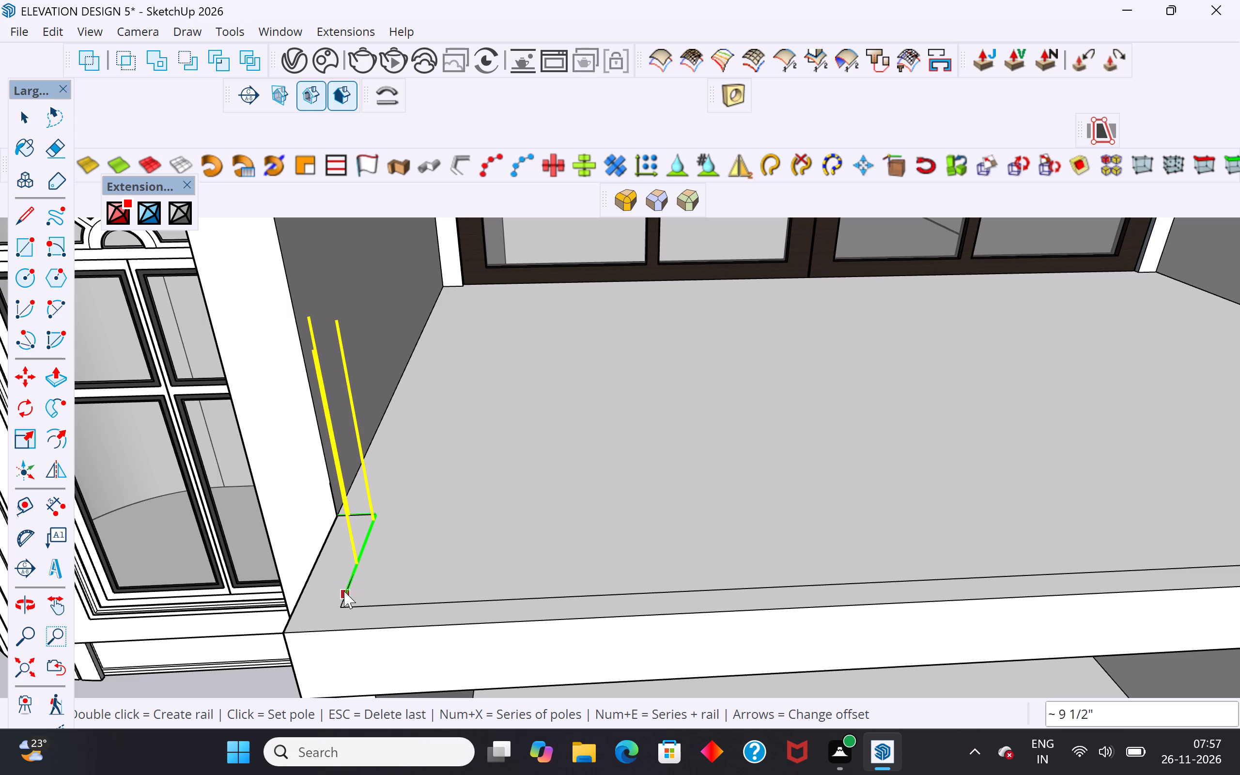
click(344, 590)
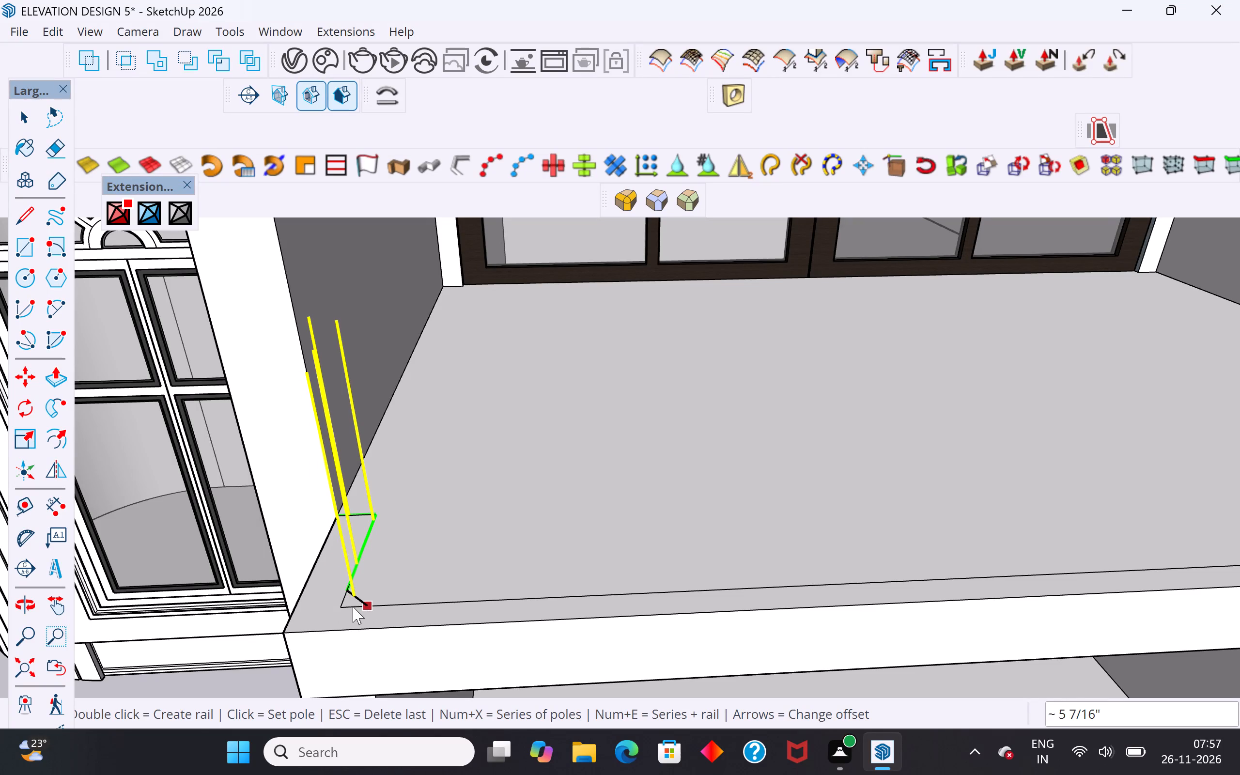
click(339, 606)
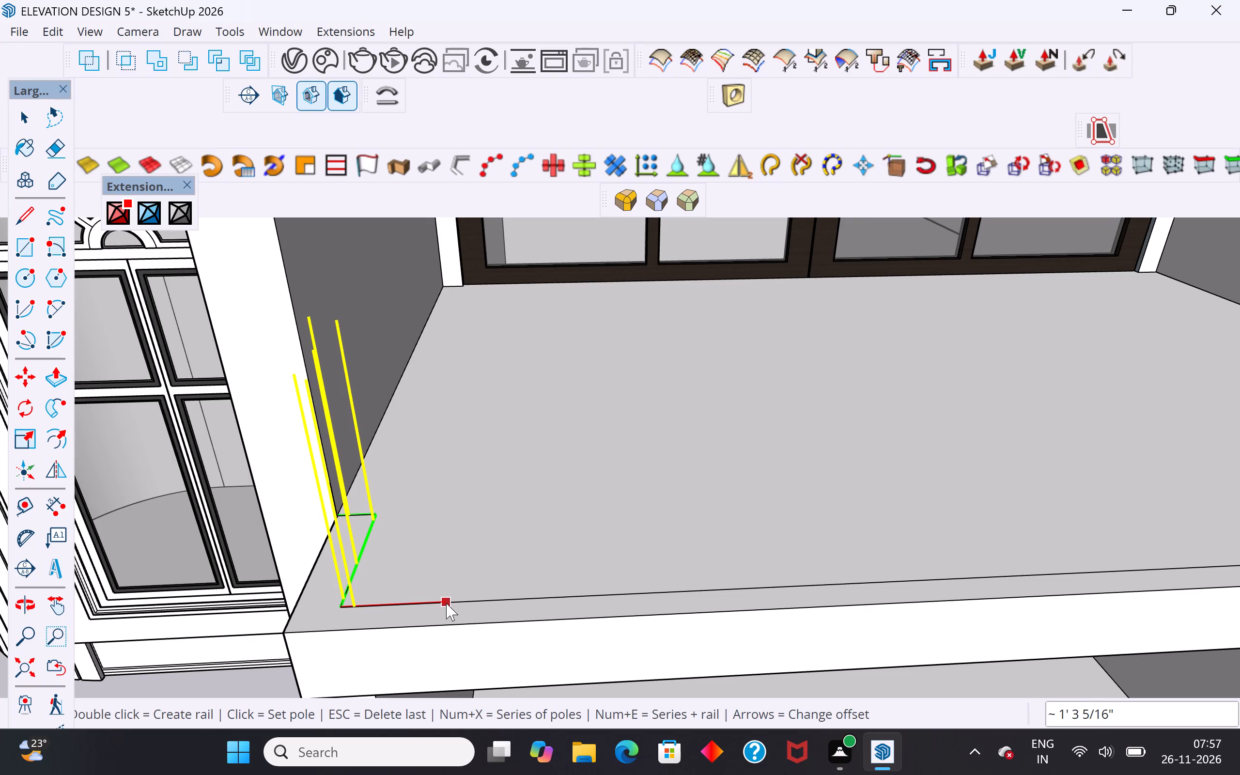
key(Escape)
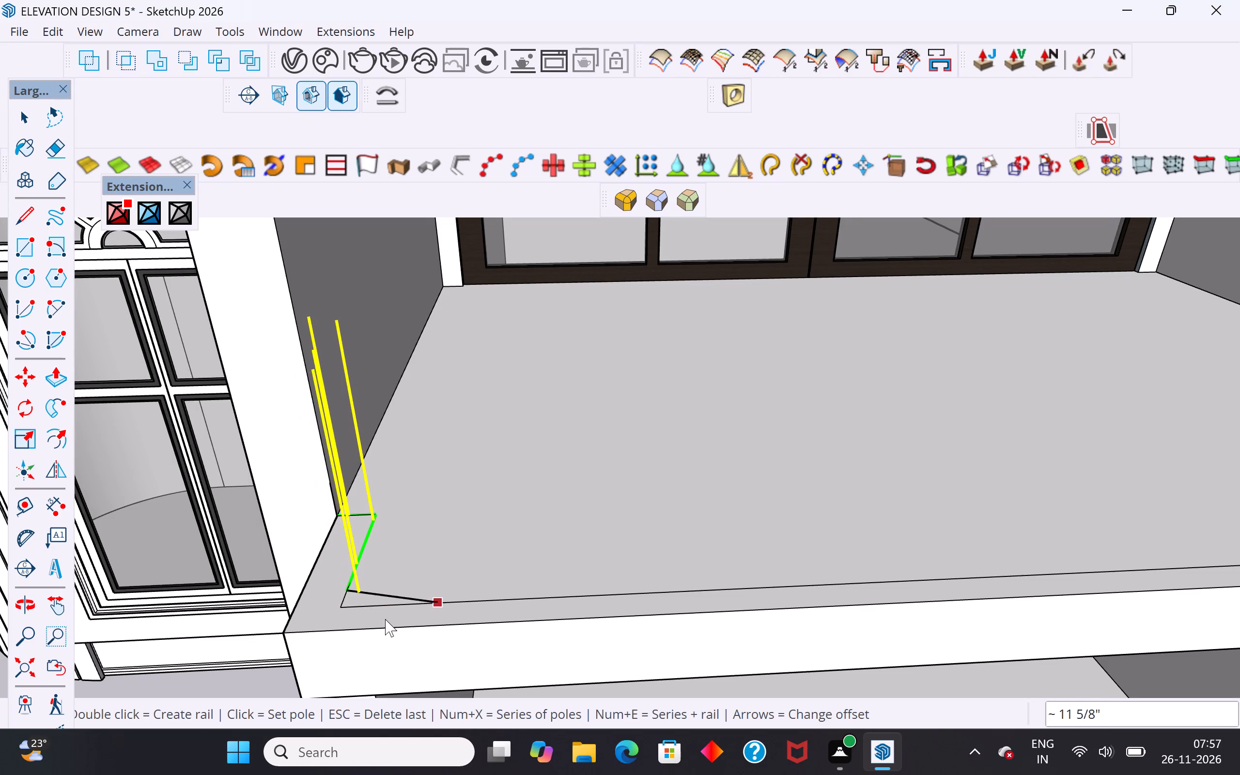
key(Escape)
click(339, 607)
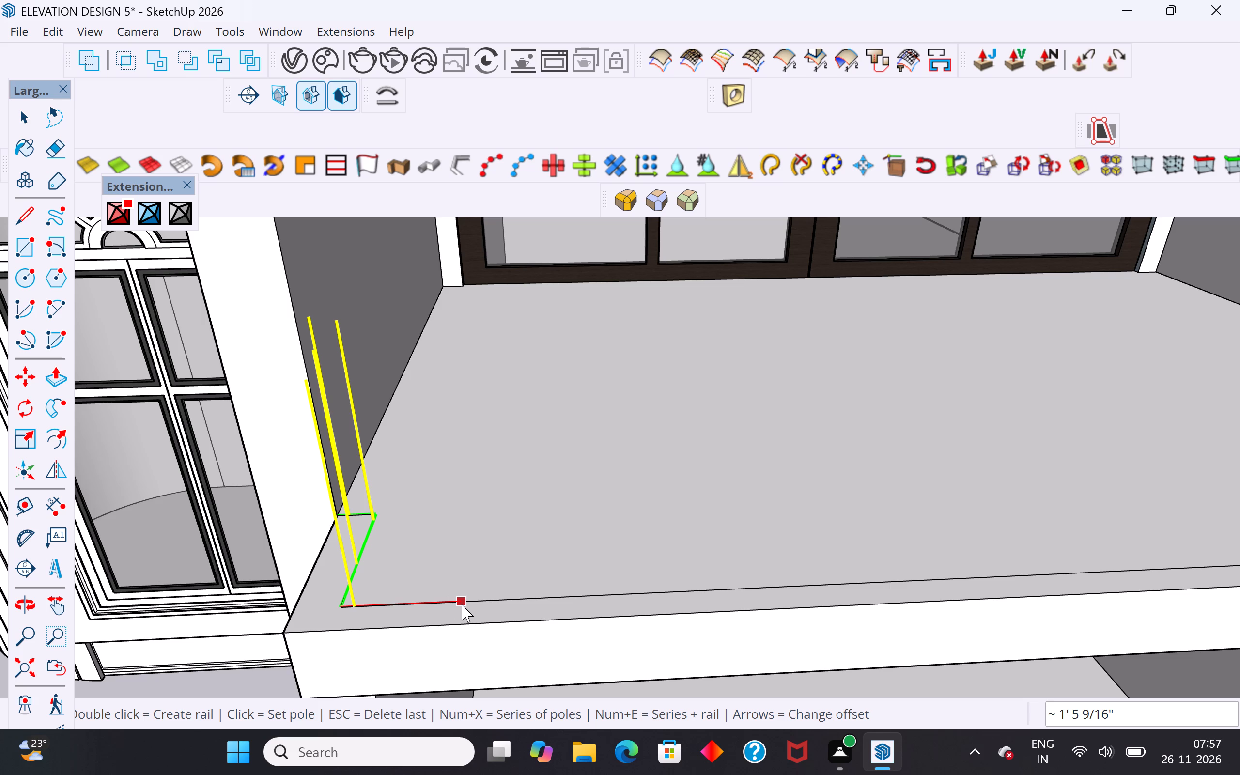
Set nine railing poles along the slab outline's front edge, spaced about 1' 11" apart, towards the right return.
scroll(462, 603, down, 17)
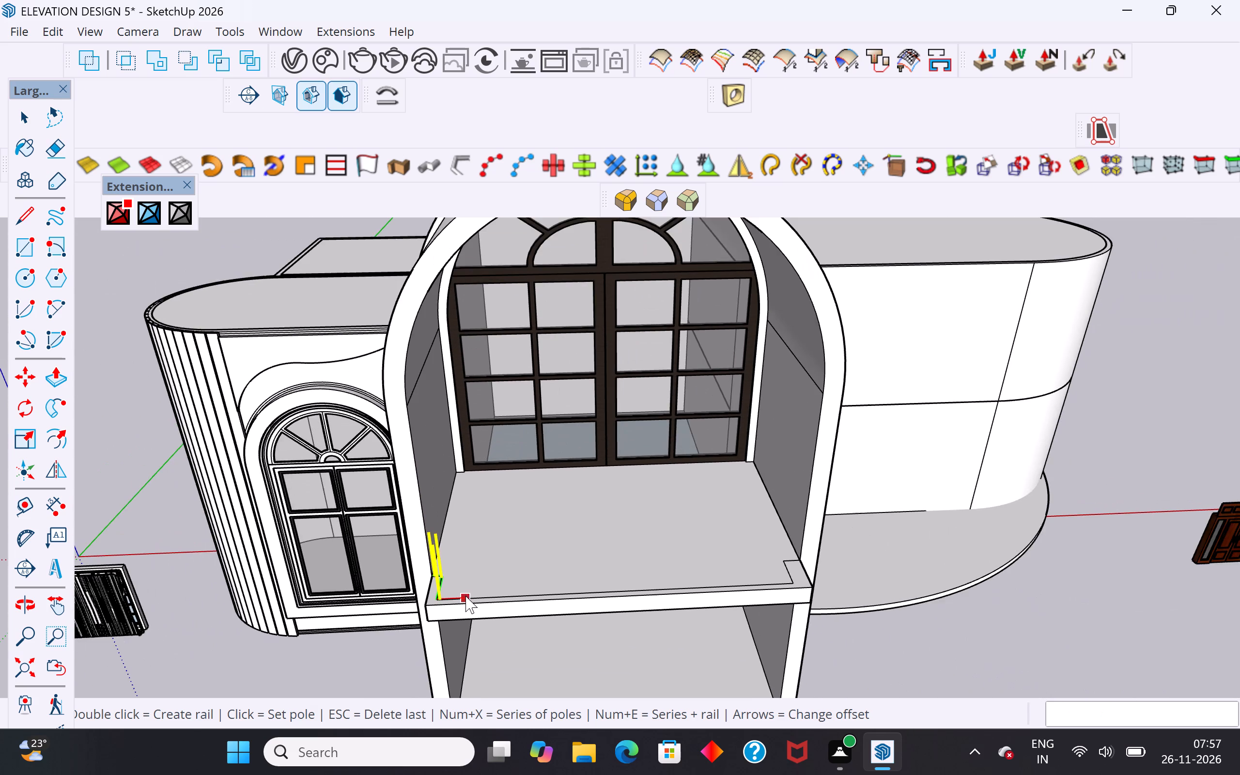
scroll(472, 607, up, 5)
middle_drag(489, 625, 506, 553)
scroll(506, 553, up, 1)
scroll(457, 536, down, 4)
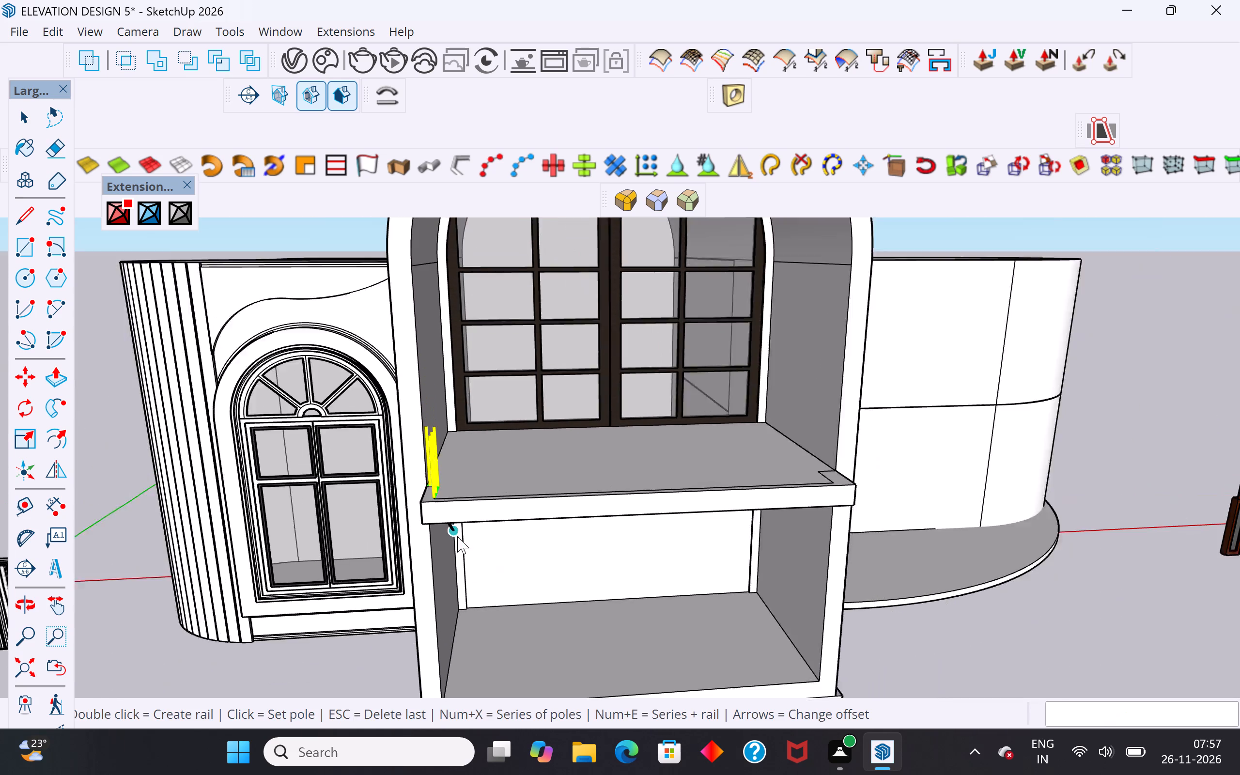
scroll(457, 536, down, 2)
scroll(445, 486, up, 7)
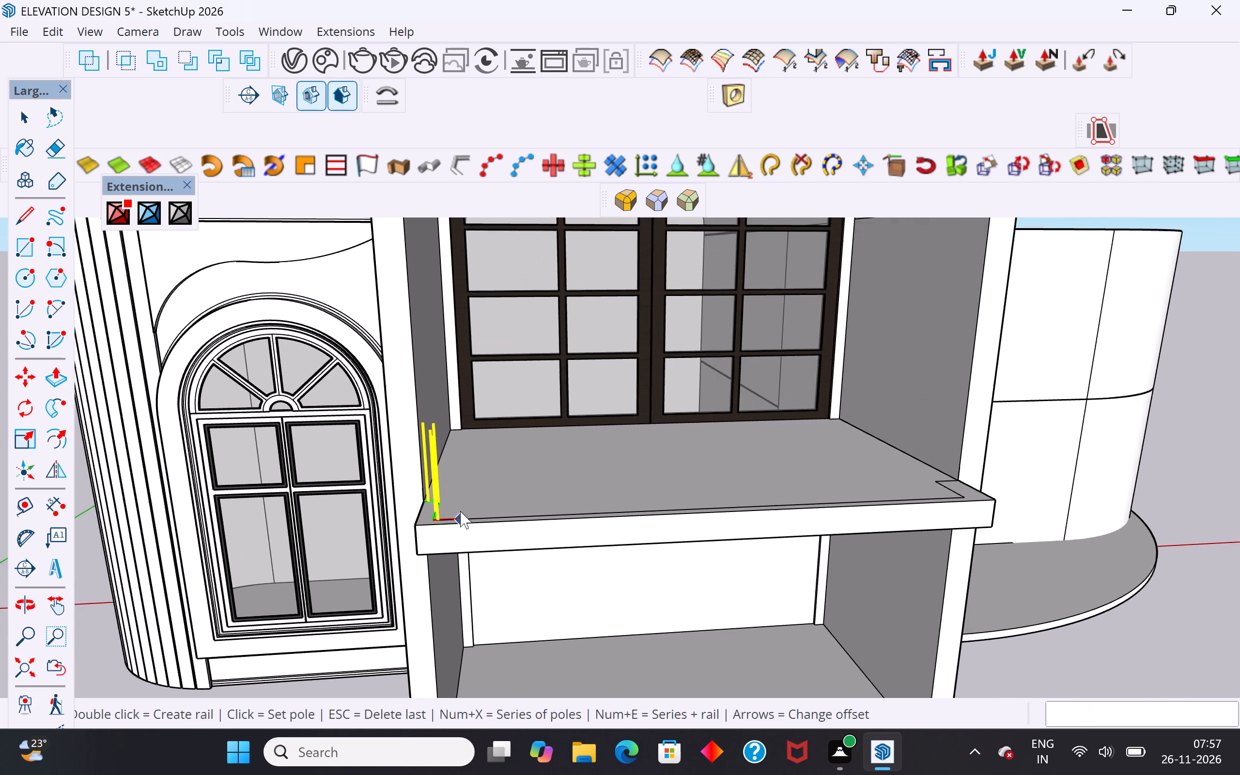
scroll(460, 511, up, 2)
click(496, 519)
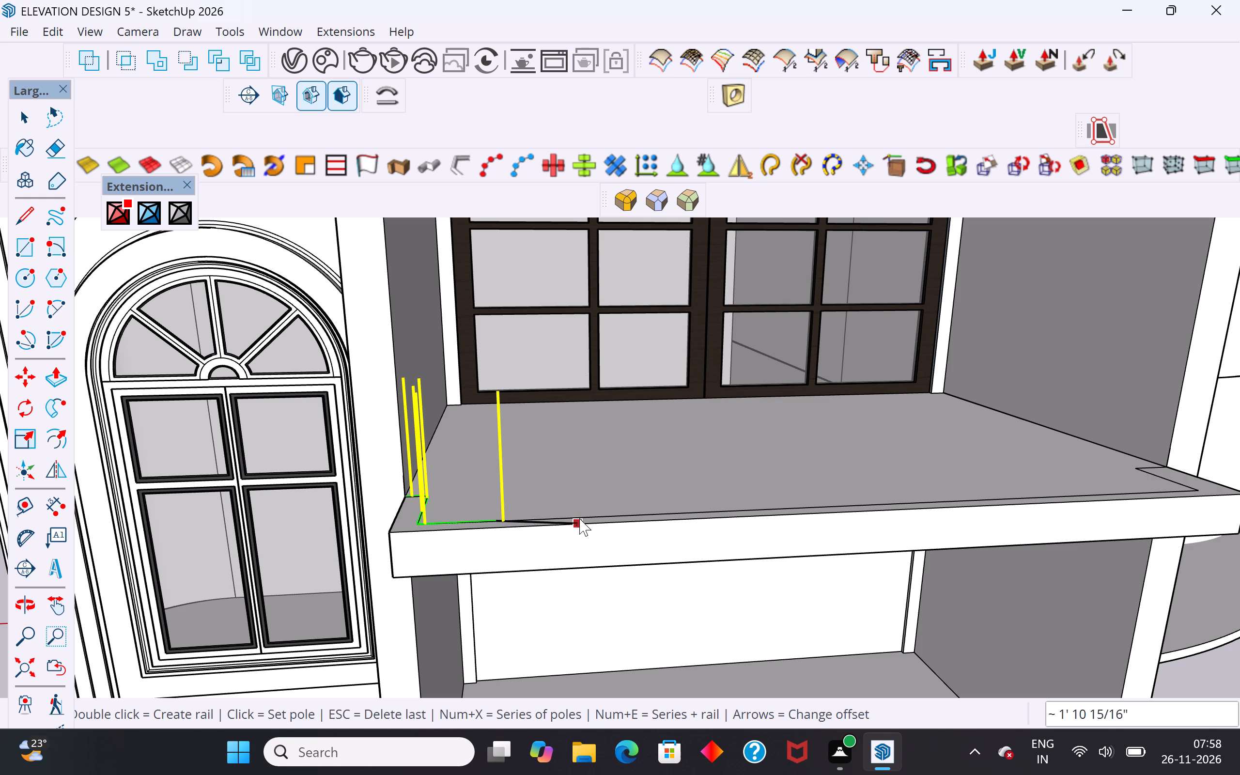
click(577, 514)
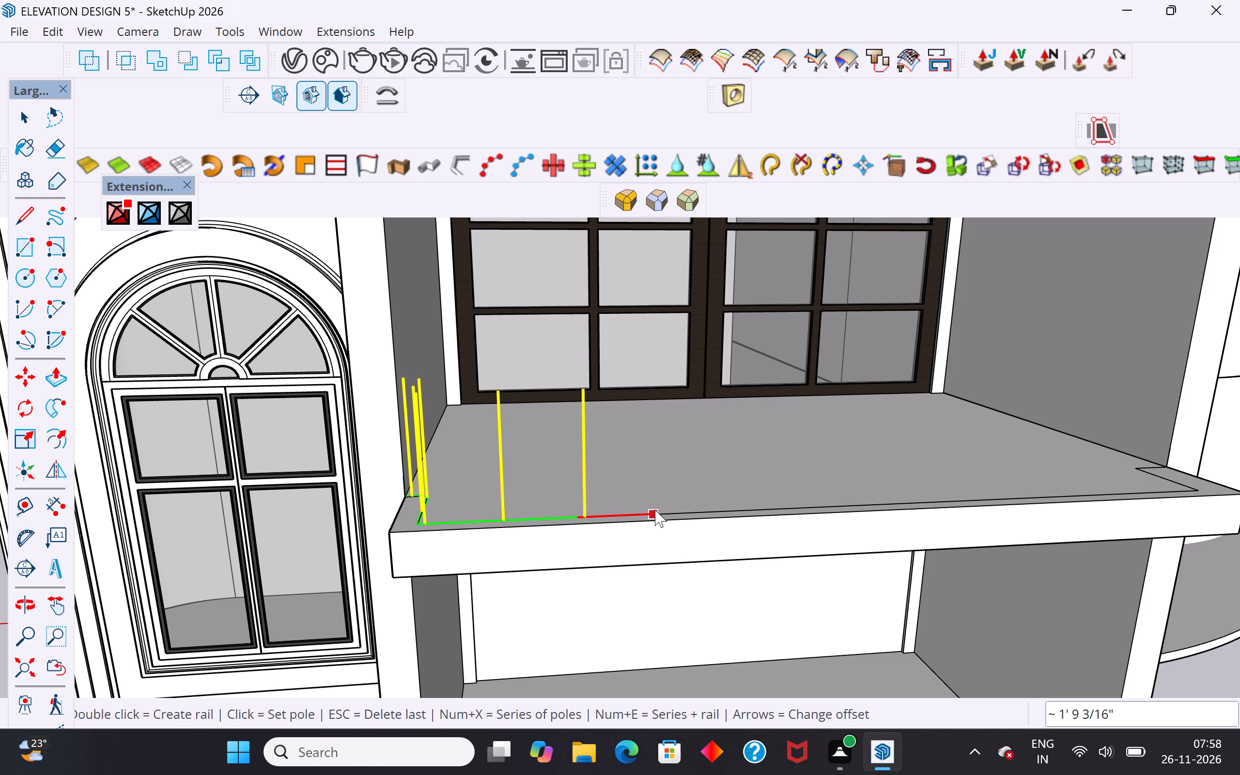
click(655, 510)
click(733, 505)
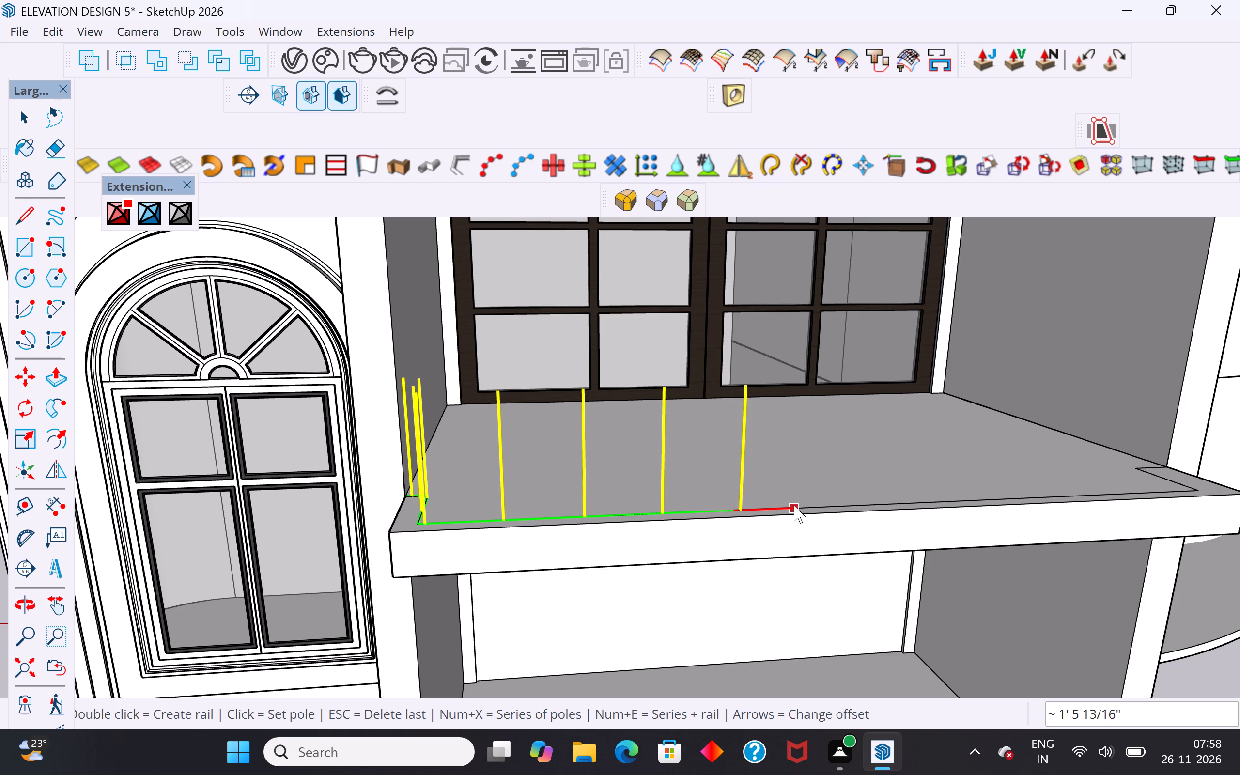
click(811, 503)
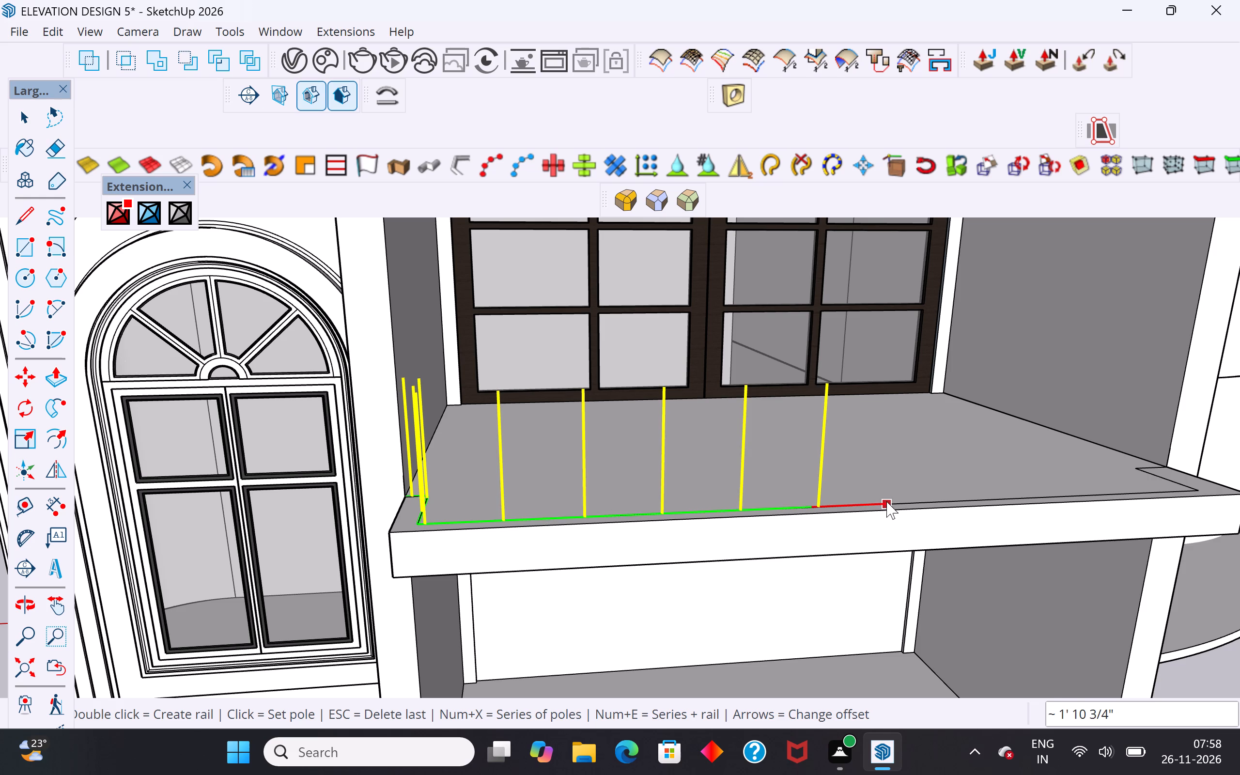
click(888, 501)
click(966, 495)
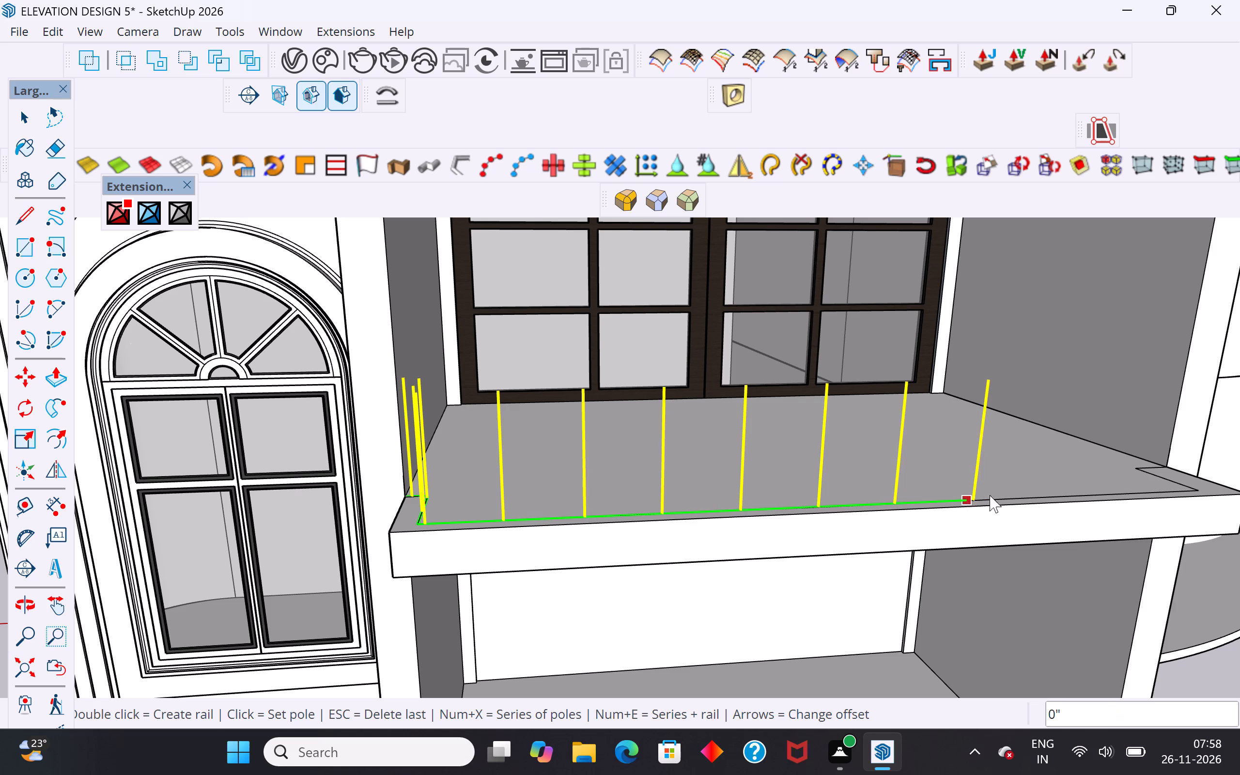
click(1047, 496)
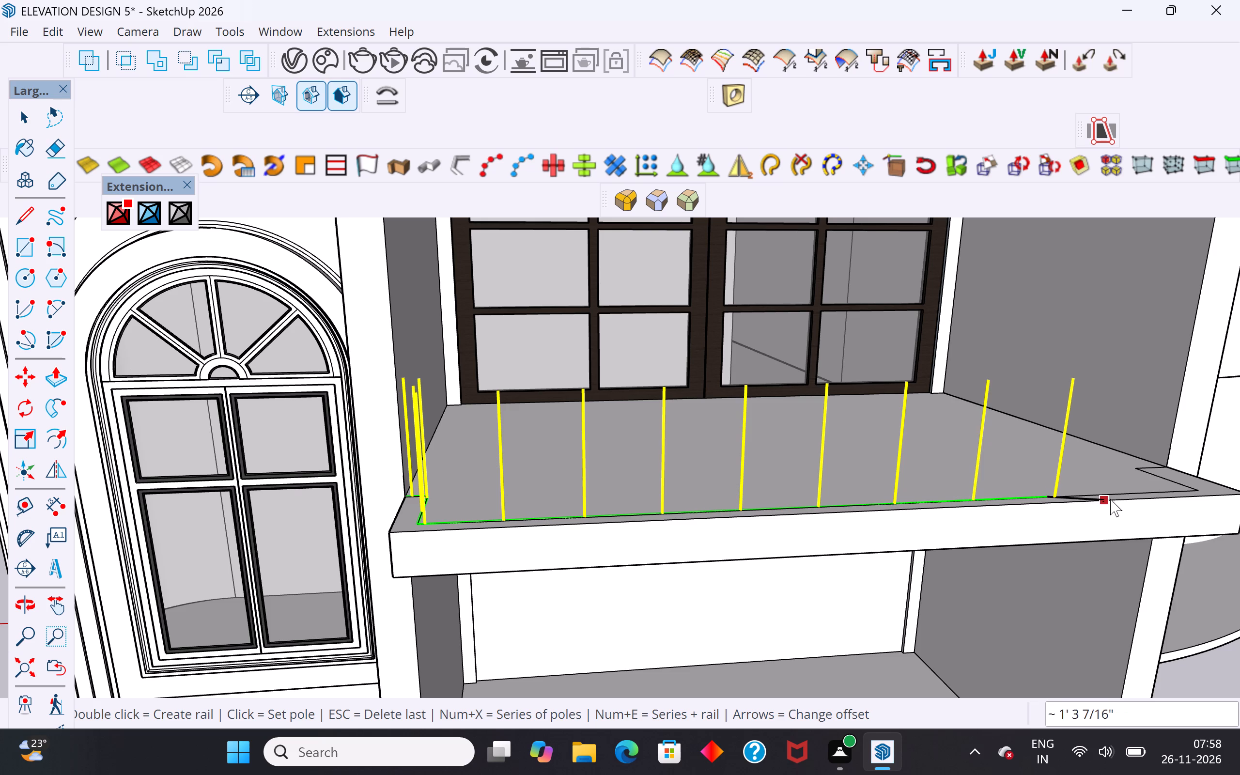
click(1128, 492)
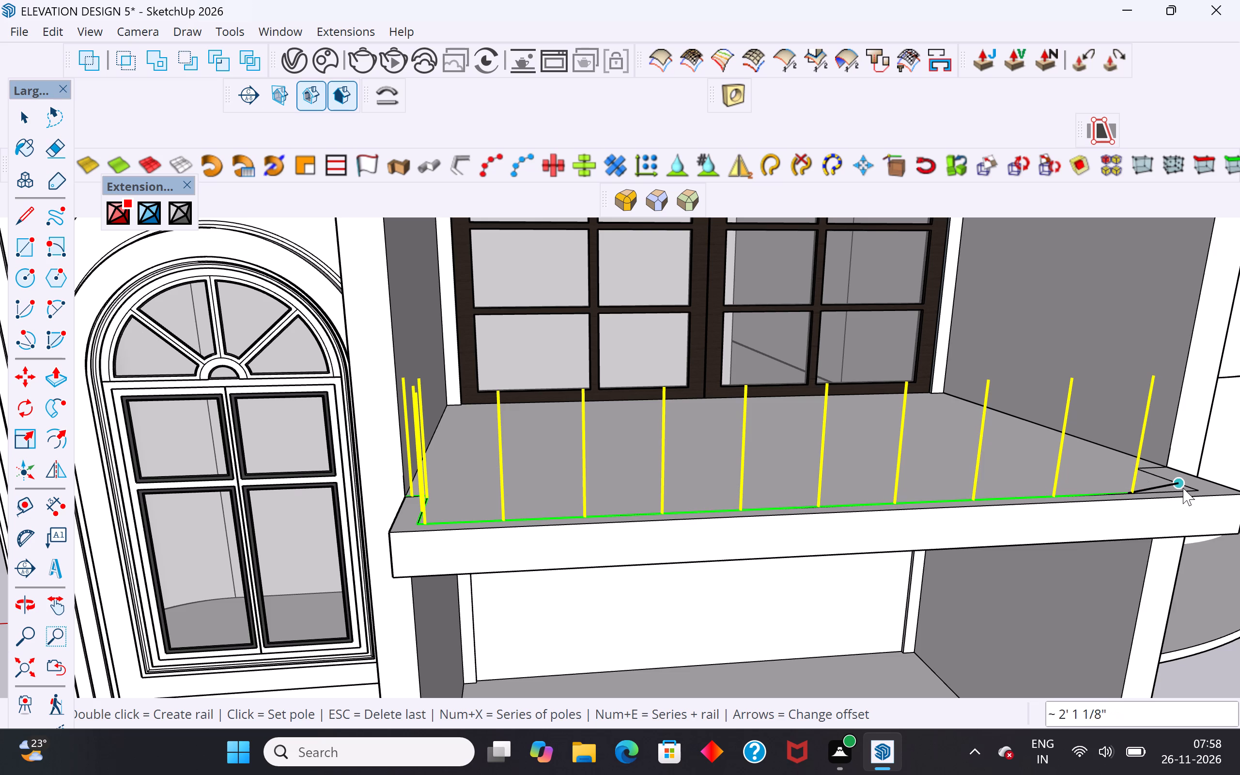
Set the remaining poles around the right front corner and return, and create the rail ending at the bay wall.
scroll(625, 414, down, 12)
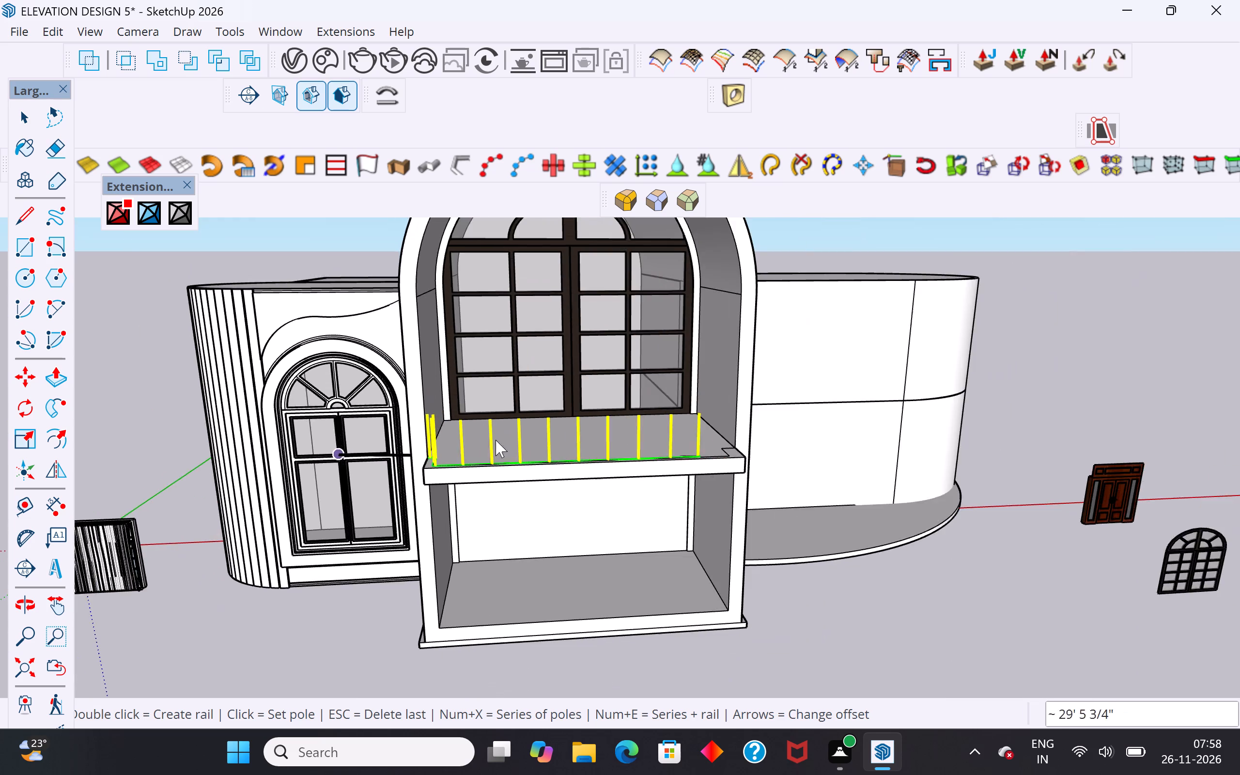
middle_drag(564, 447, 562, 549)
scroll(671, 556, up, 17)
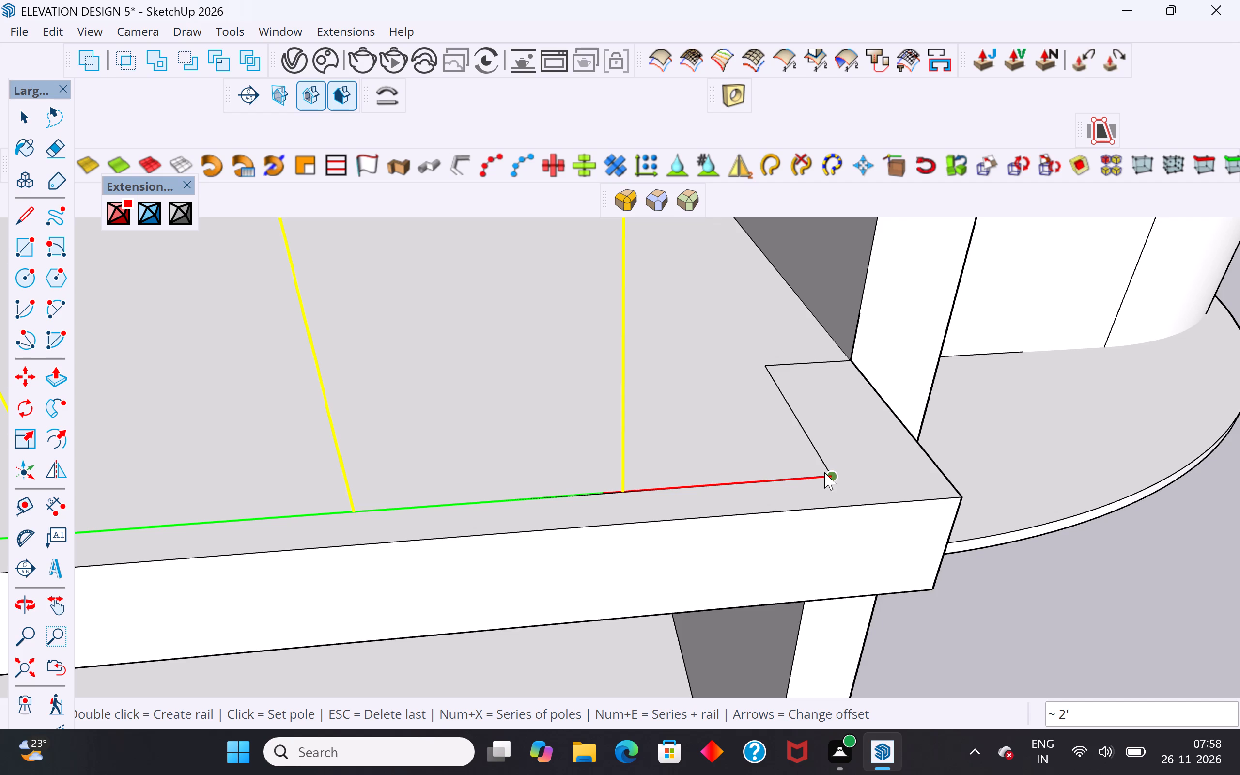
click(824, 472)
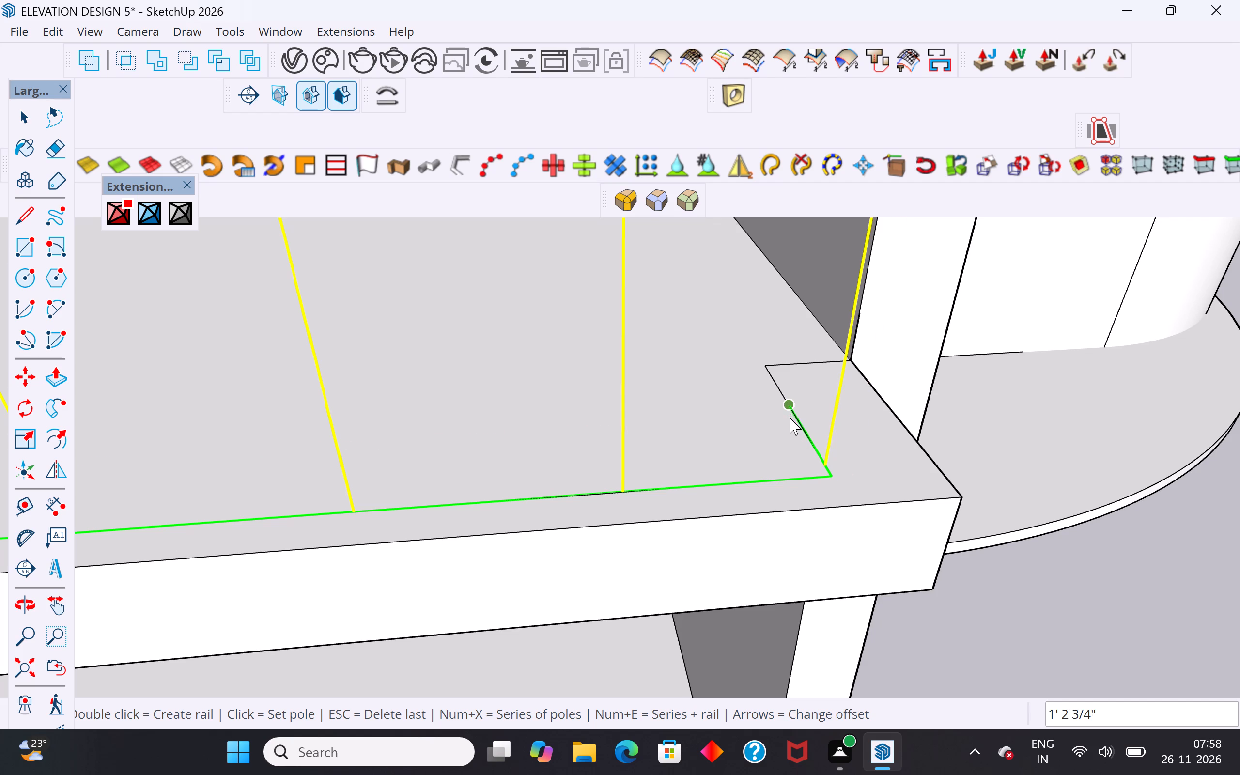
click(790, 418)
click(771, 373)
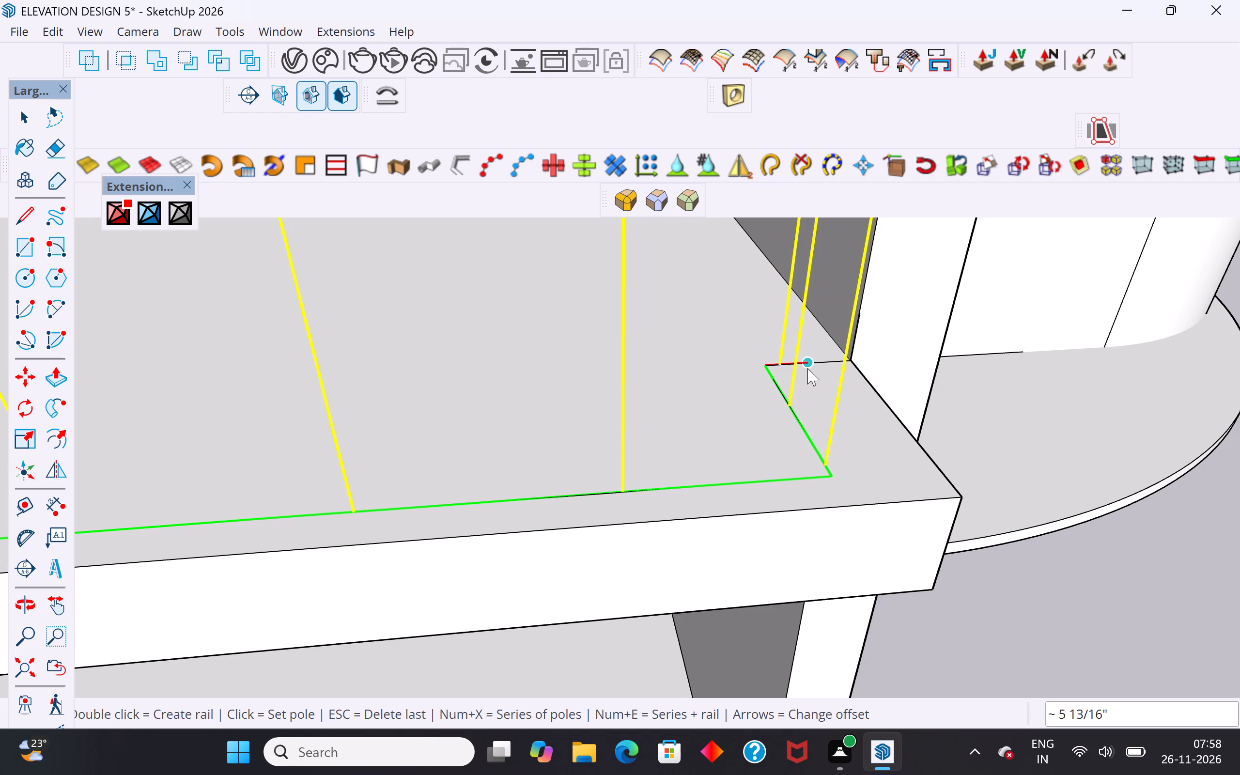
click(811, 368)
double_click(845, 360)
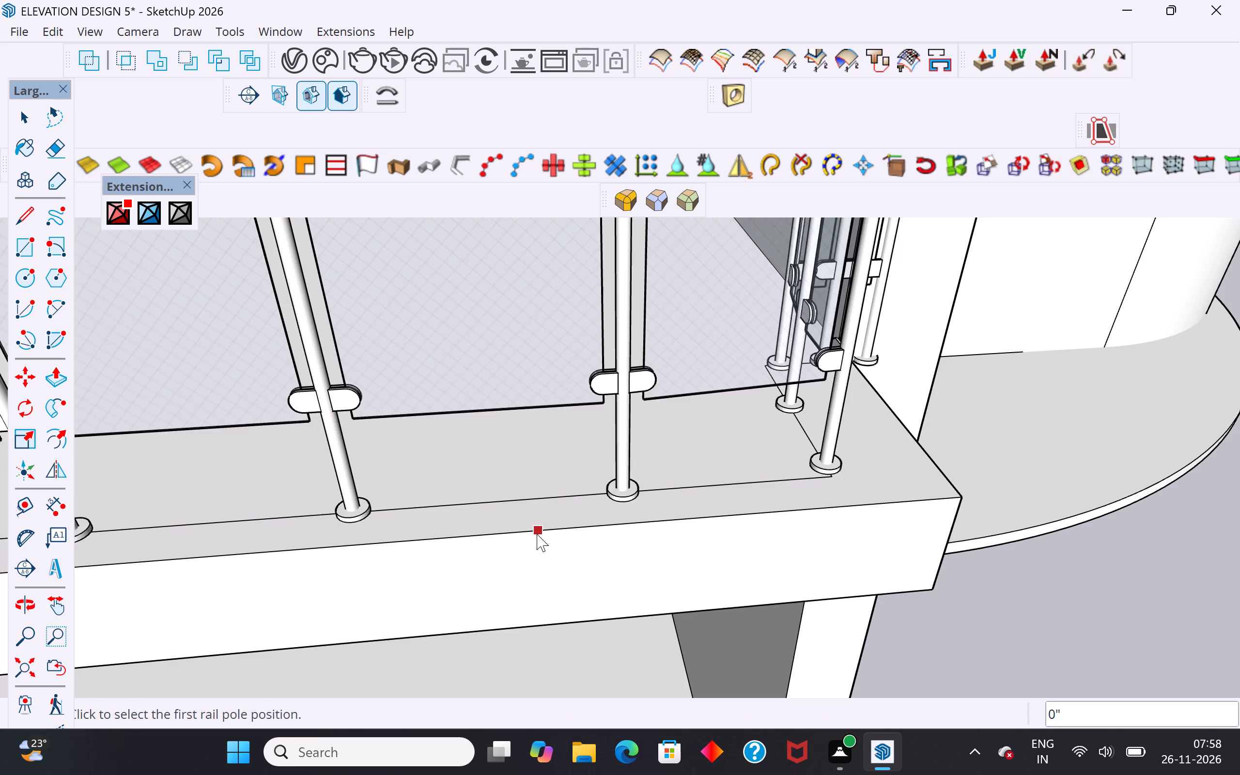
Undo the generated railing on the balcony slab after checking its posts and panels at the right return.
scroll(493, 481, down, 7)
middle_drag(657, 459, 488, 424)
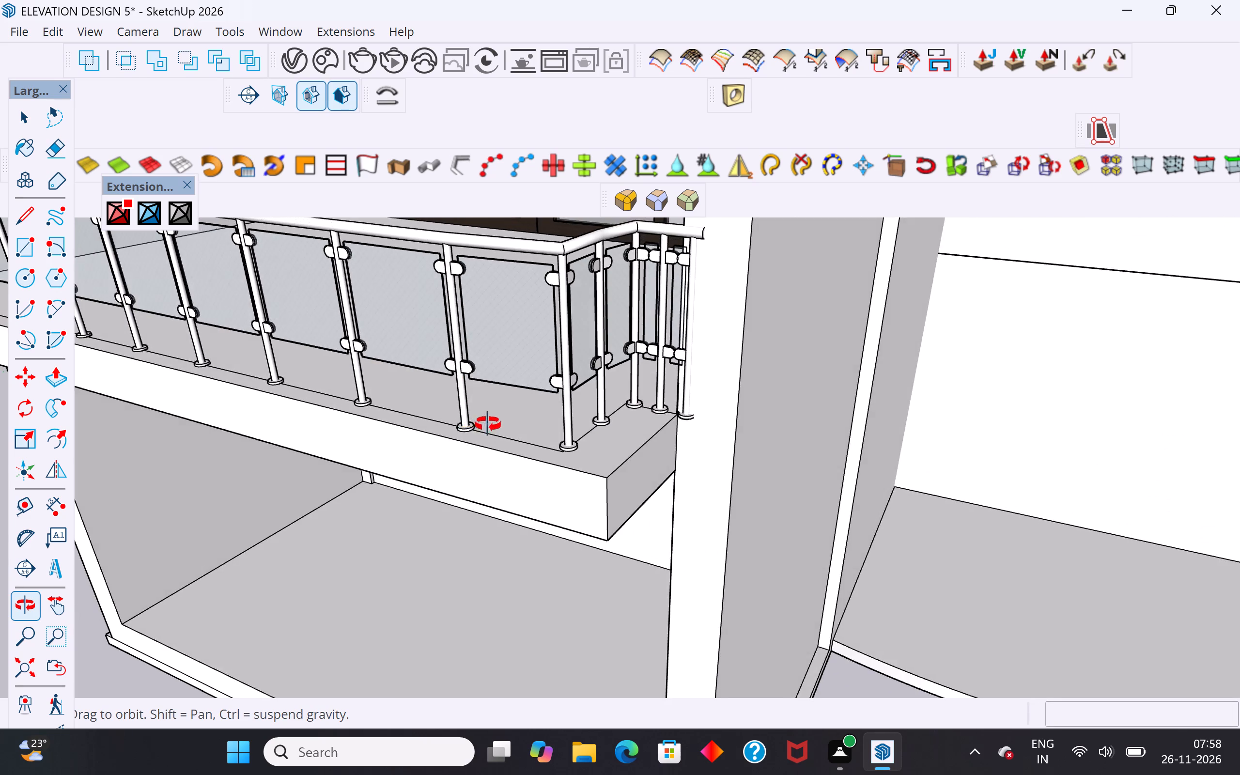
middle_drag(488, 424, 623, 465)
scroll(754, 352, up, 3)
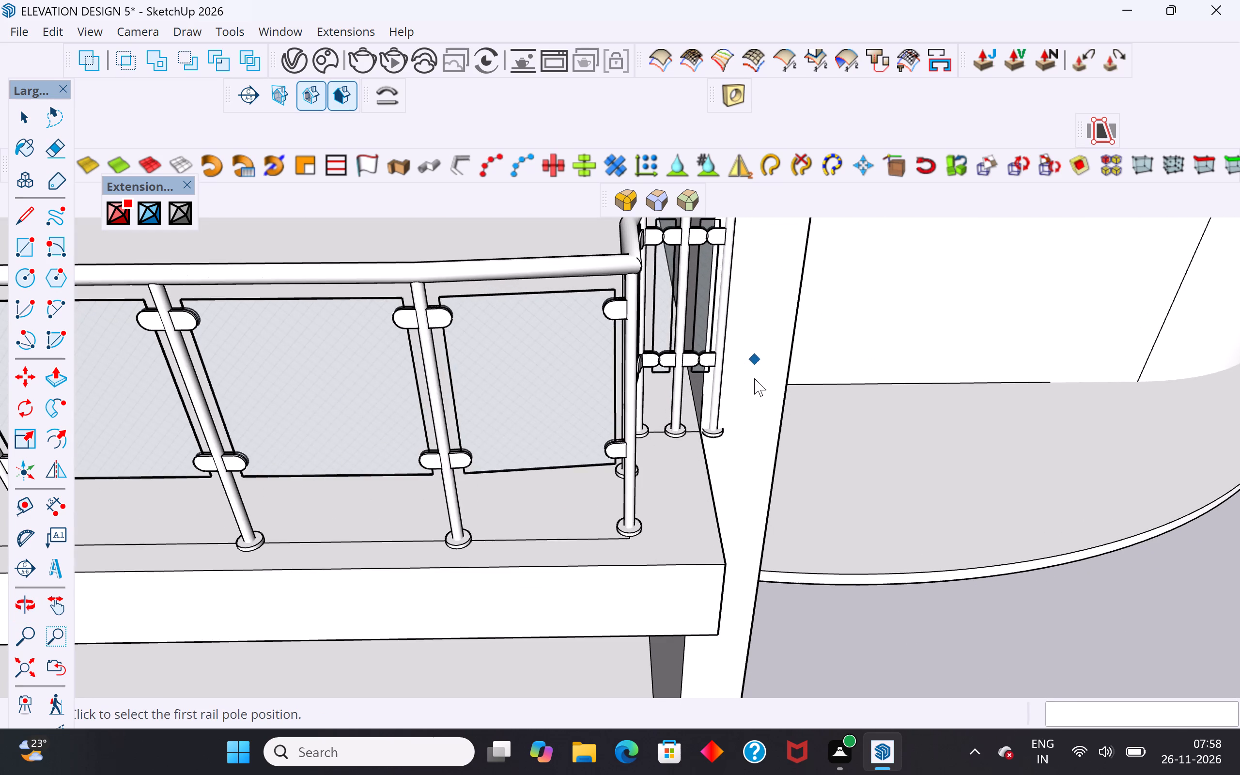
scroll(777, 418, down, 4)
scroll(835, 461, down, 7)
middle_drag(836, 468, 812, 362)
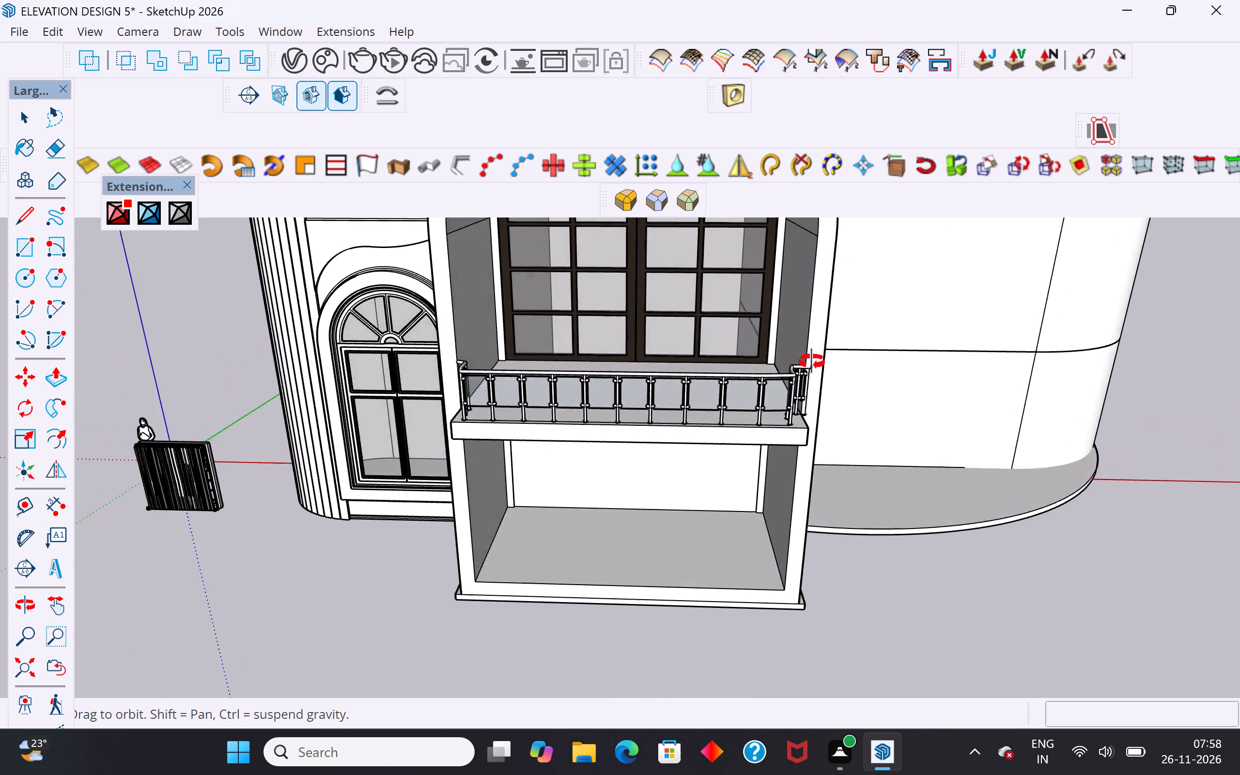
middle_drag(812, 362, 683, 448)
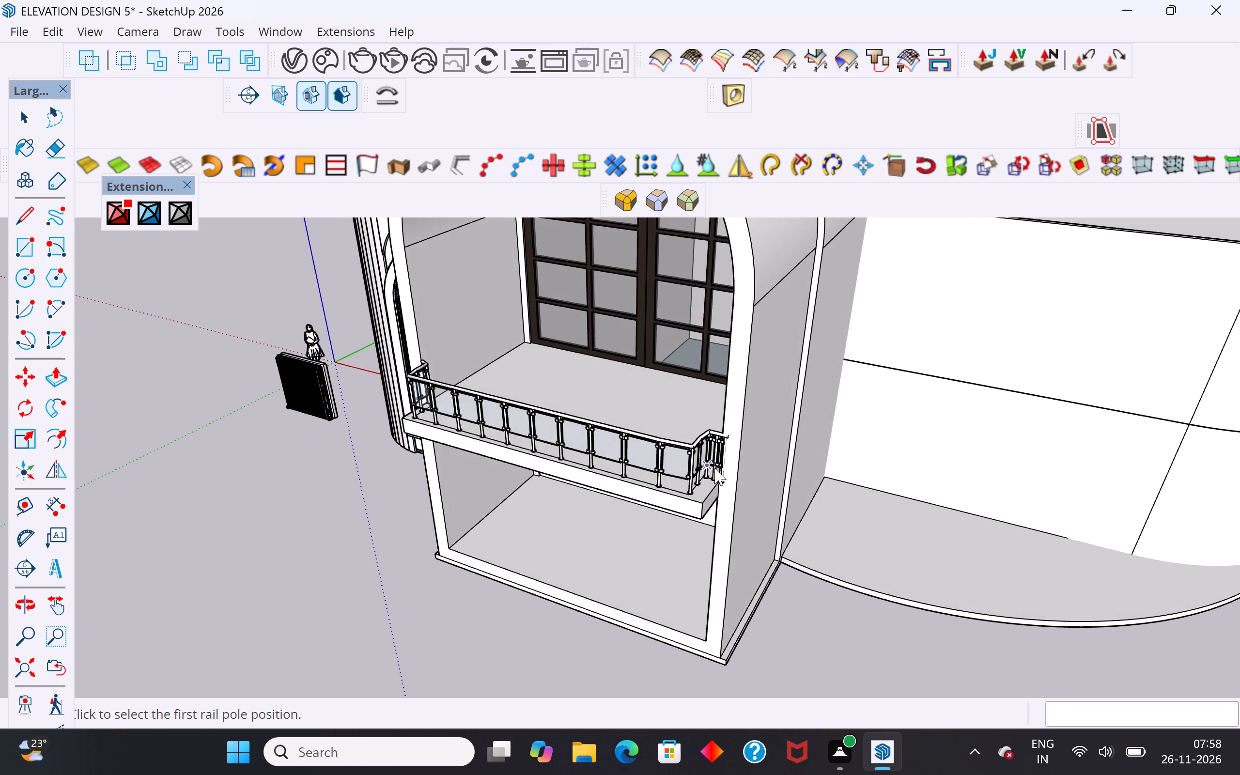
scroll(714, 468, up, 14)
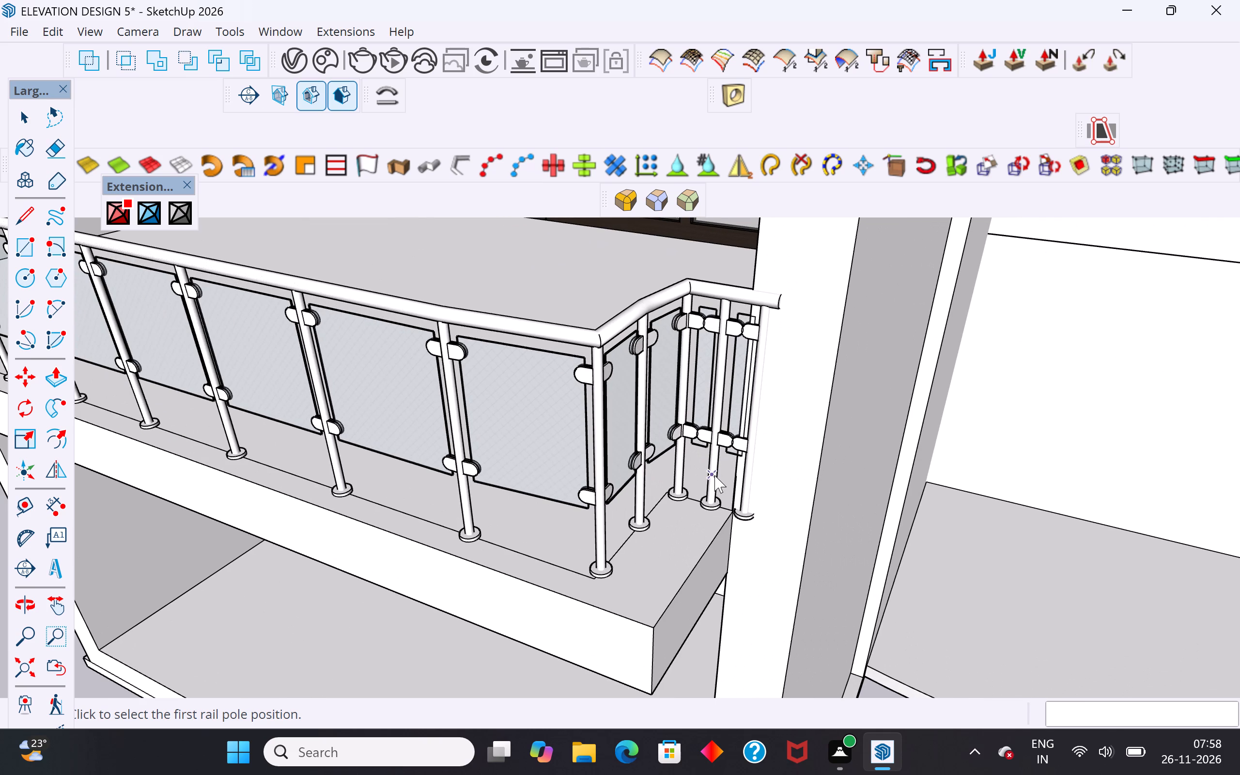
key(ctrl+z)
Restart the railing at the bay wall, setting poles along the outline's left return and repositioning the front corner pole.
scroll(1021, 482, down, 6)
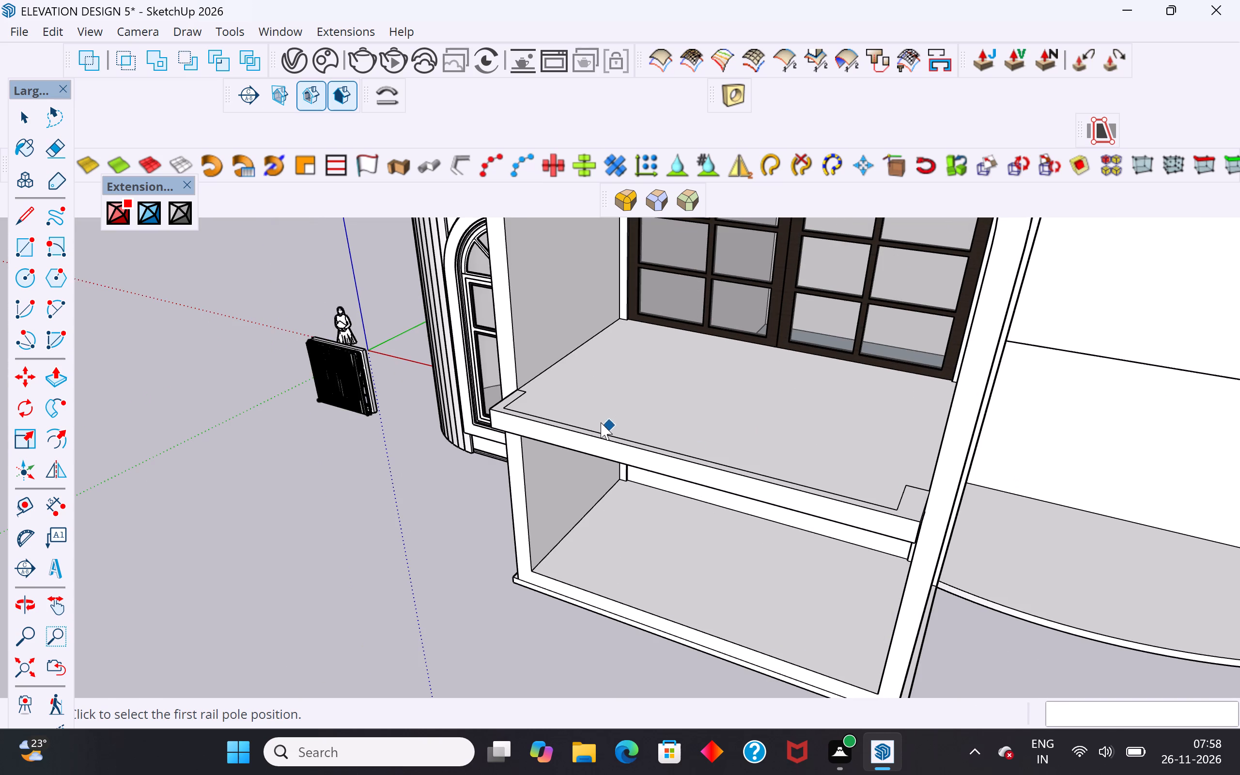
middle_drag(678, 431, 914, 503)
scroll(702, 498, up, 13)
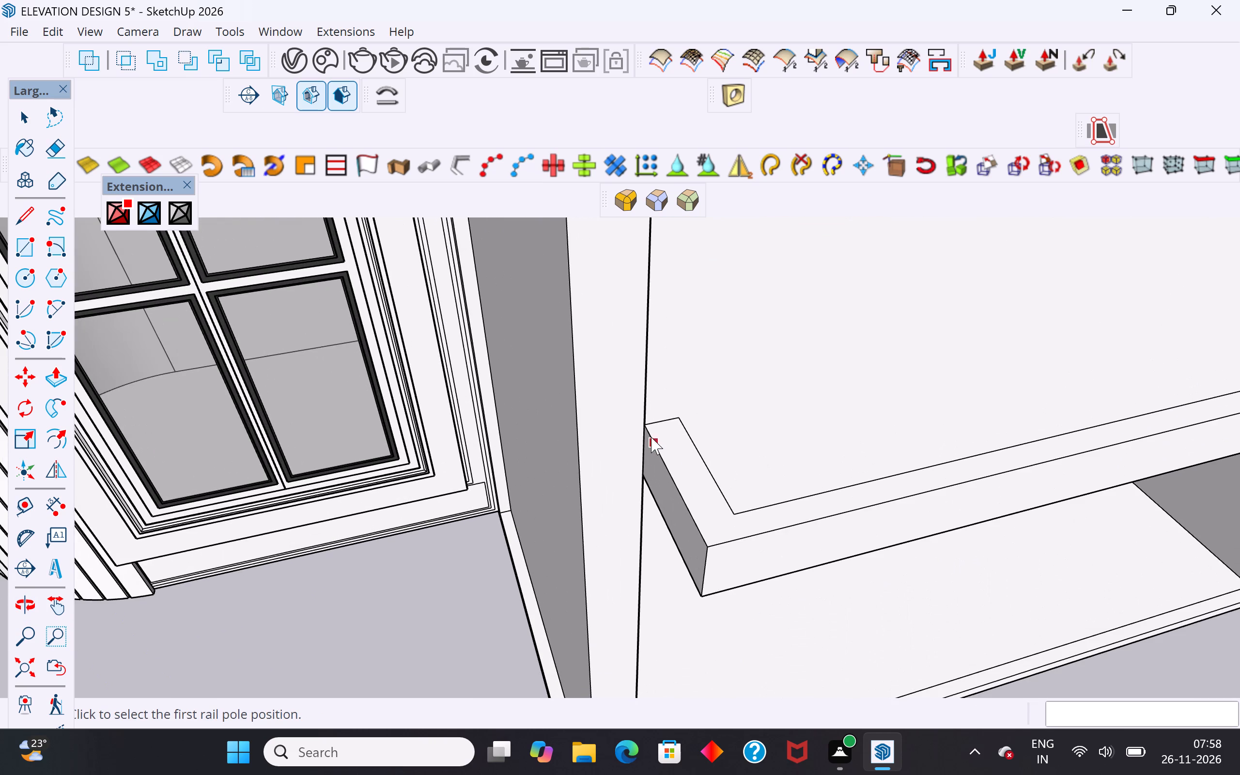
click(650, 435)
click(682, 417)
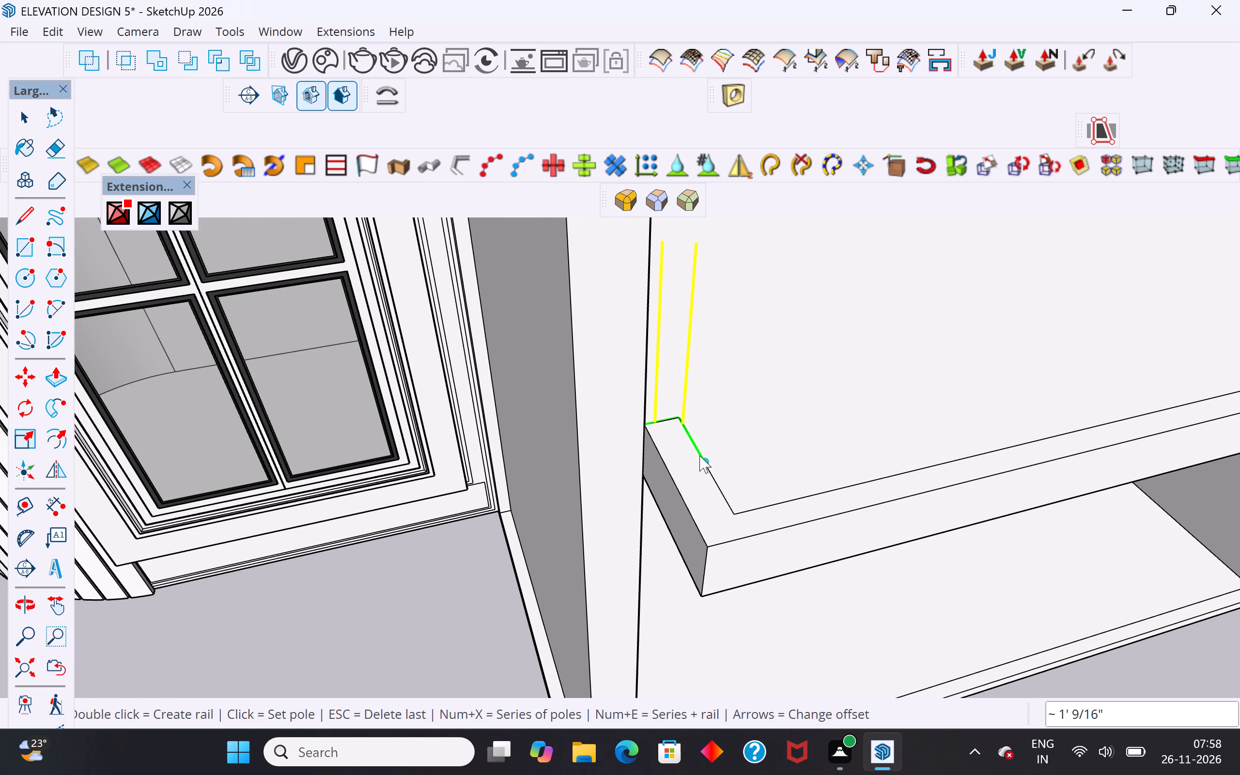
click(707, 467)
click(725, 500)
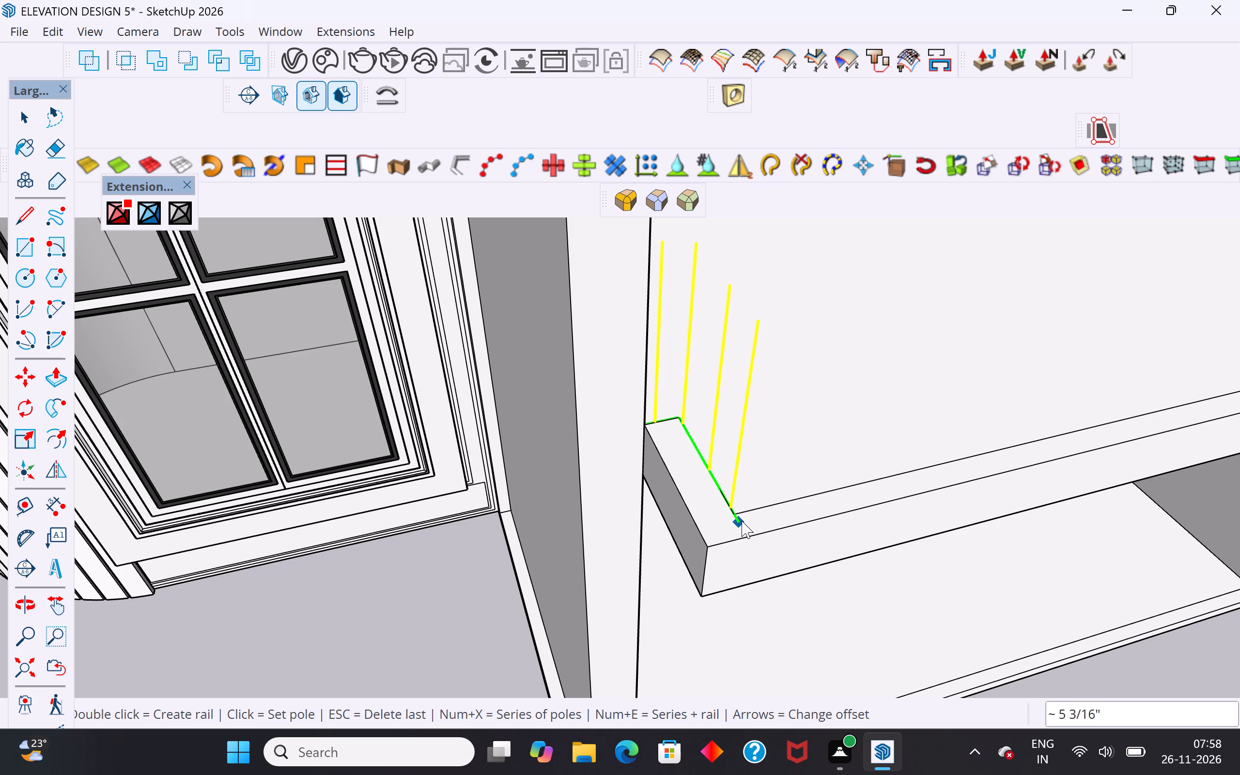
key(Escape)
click(730, 517)
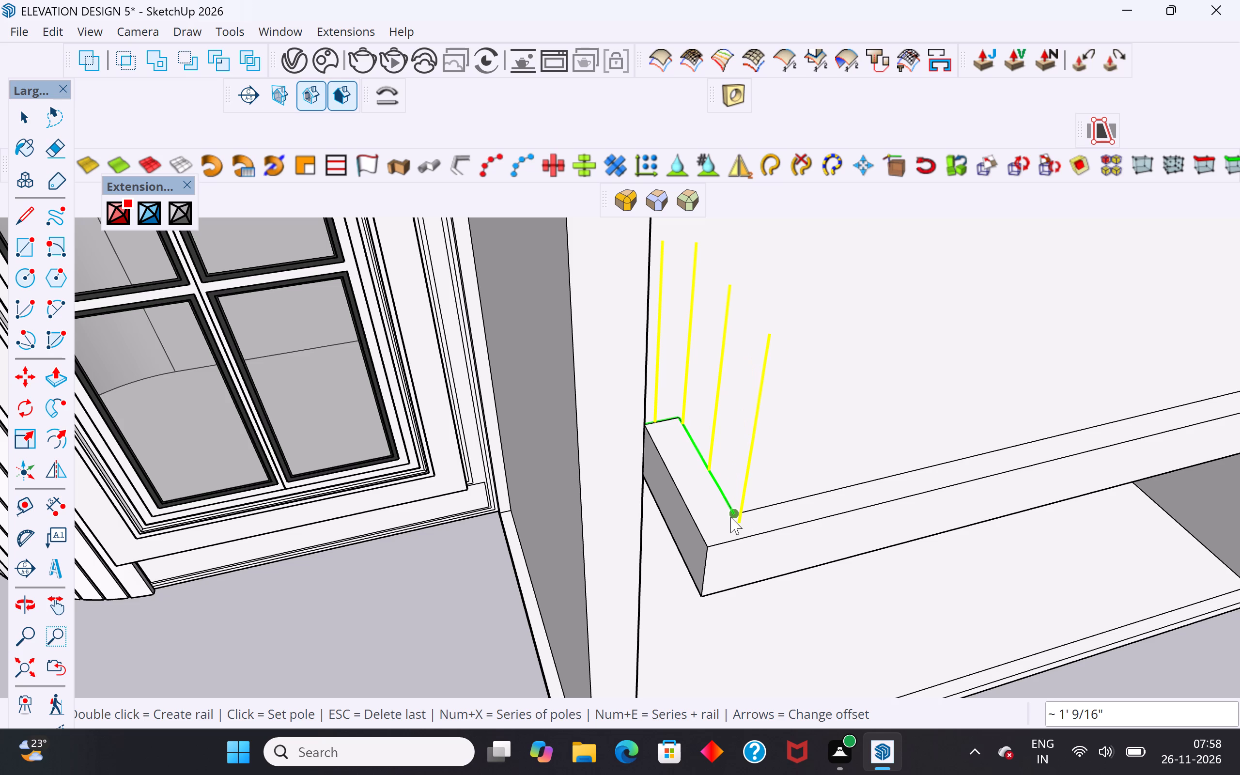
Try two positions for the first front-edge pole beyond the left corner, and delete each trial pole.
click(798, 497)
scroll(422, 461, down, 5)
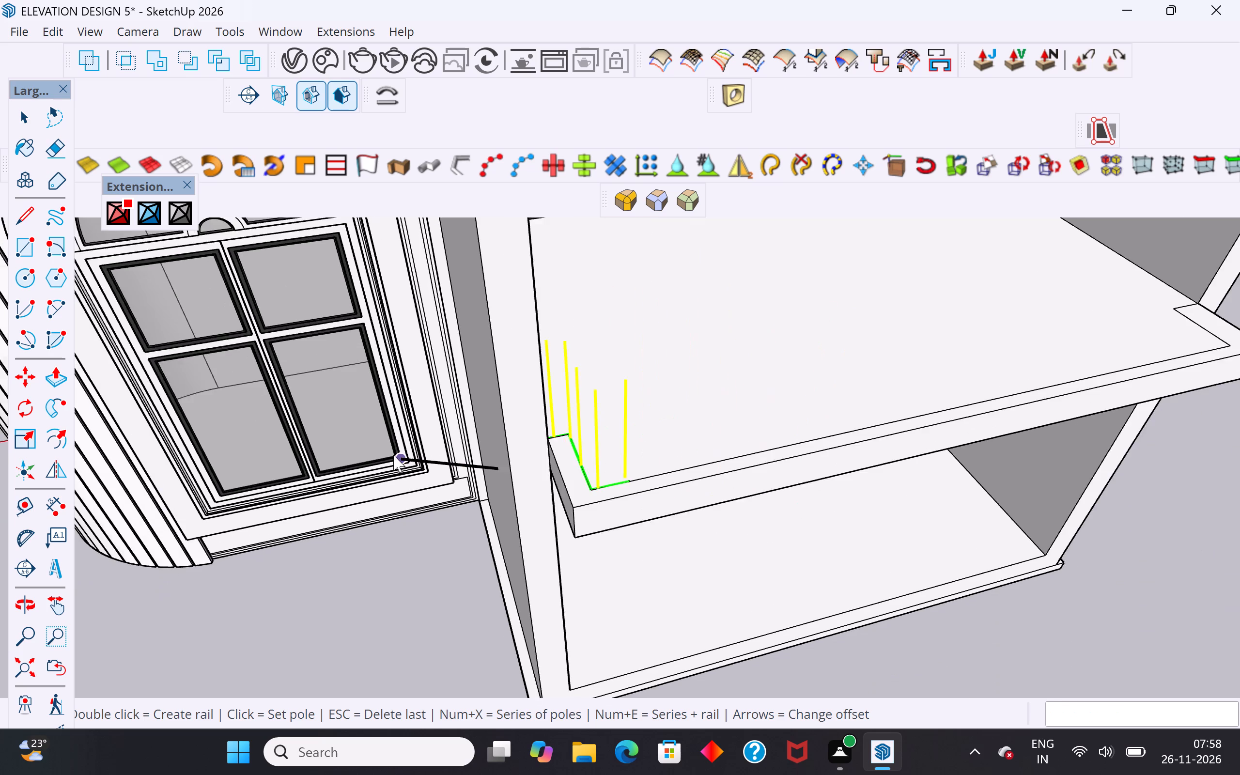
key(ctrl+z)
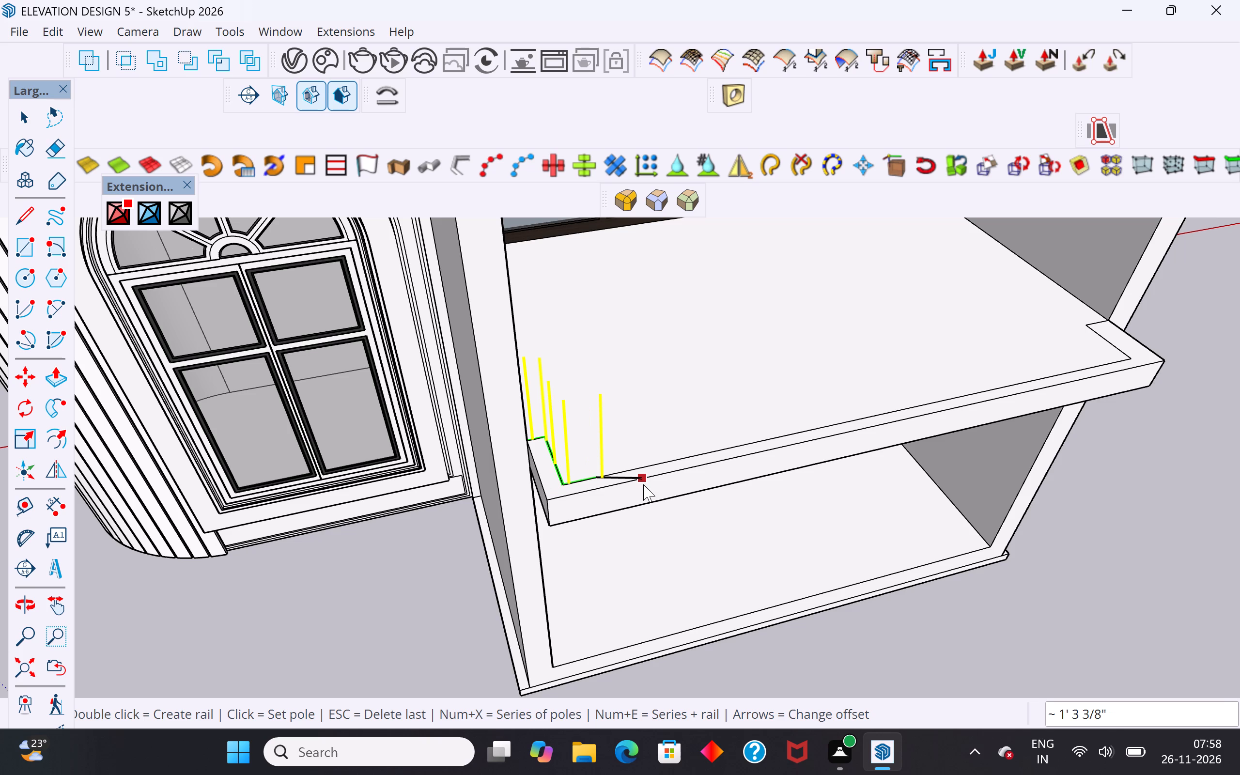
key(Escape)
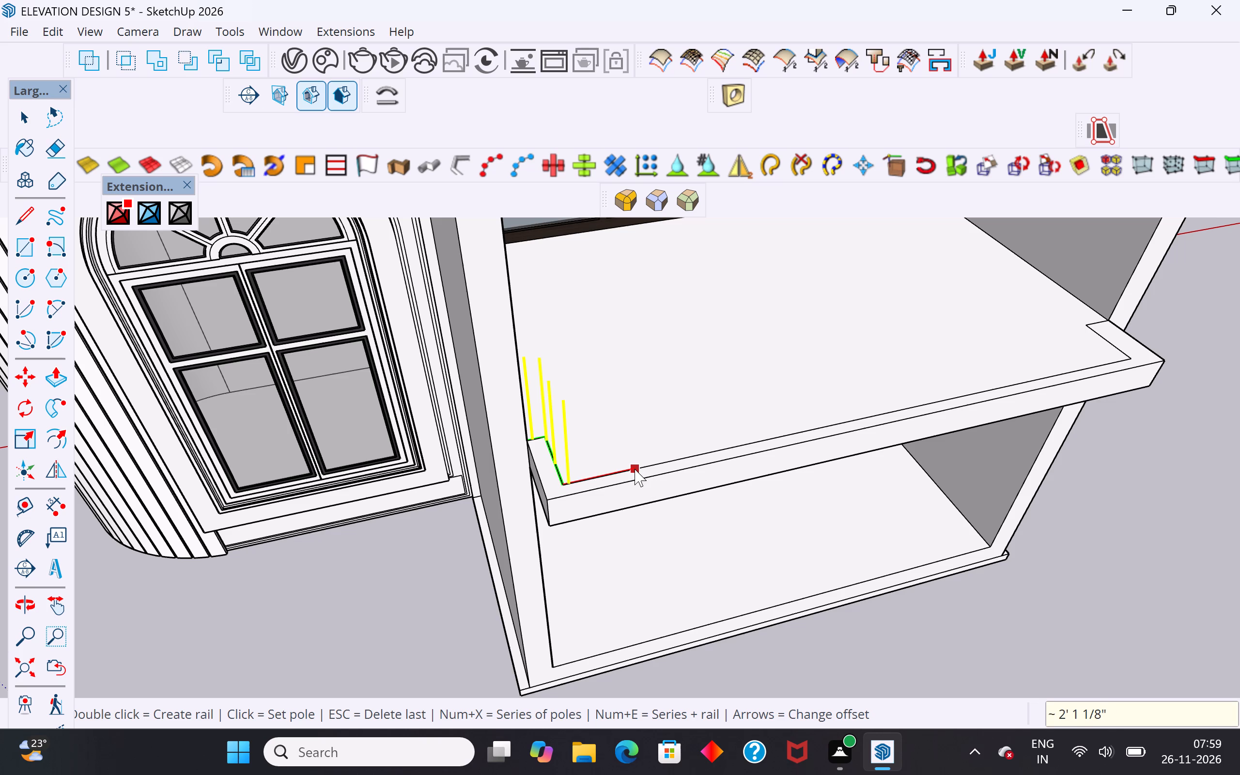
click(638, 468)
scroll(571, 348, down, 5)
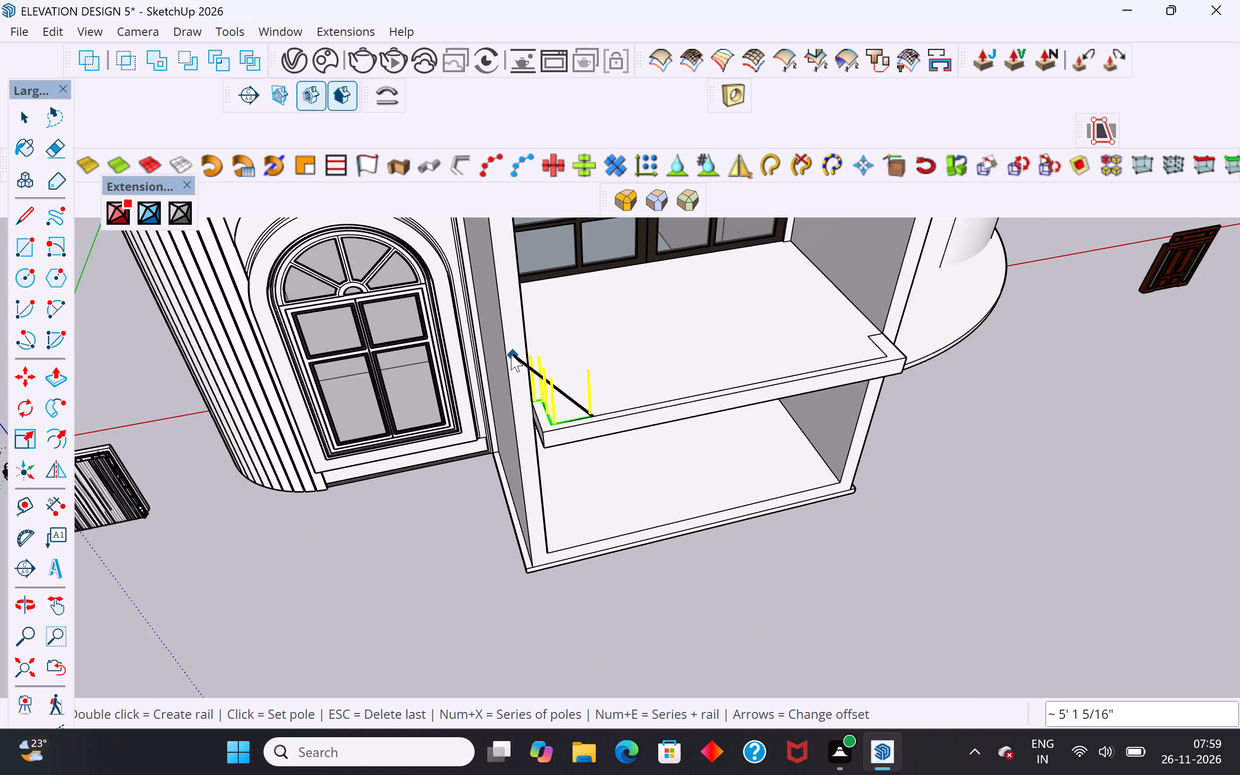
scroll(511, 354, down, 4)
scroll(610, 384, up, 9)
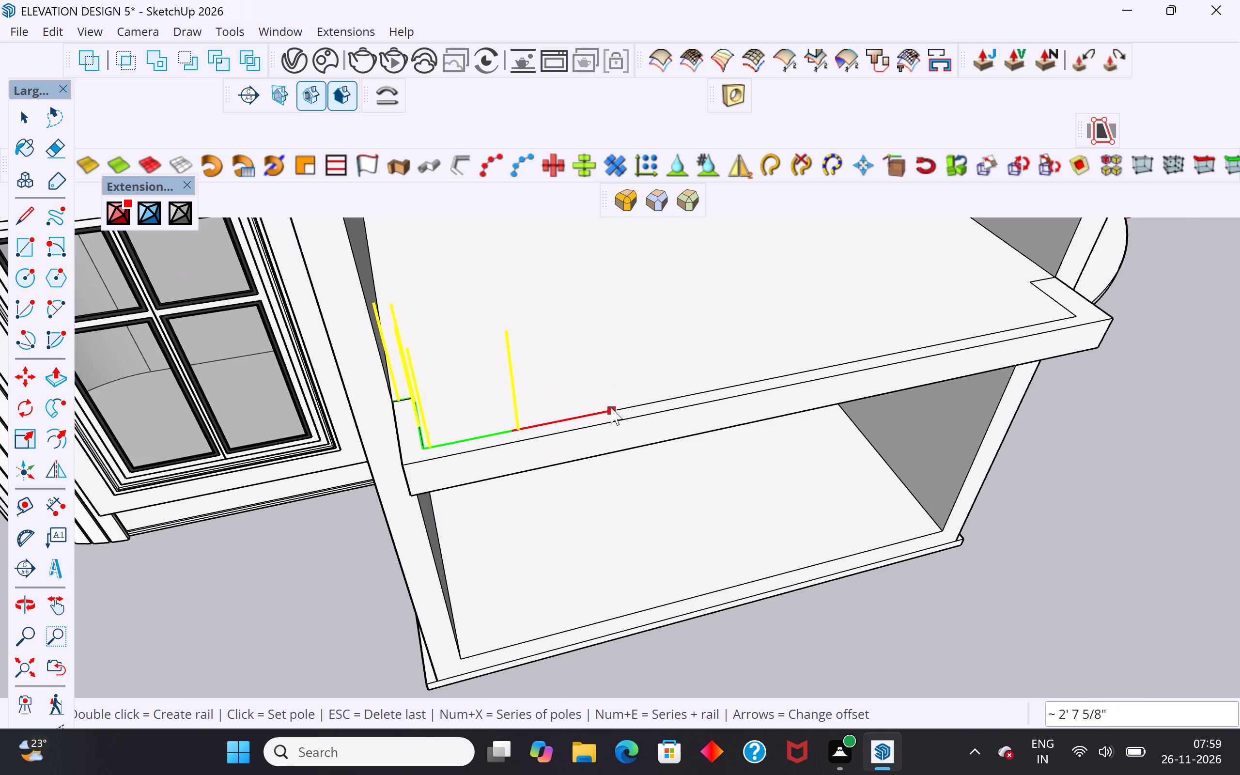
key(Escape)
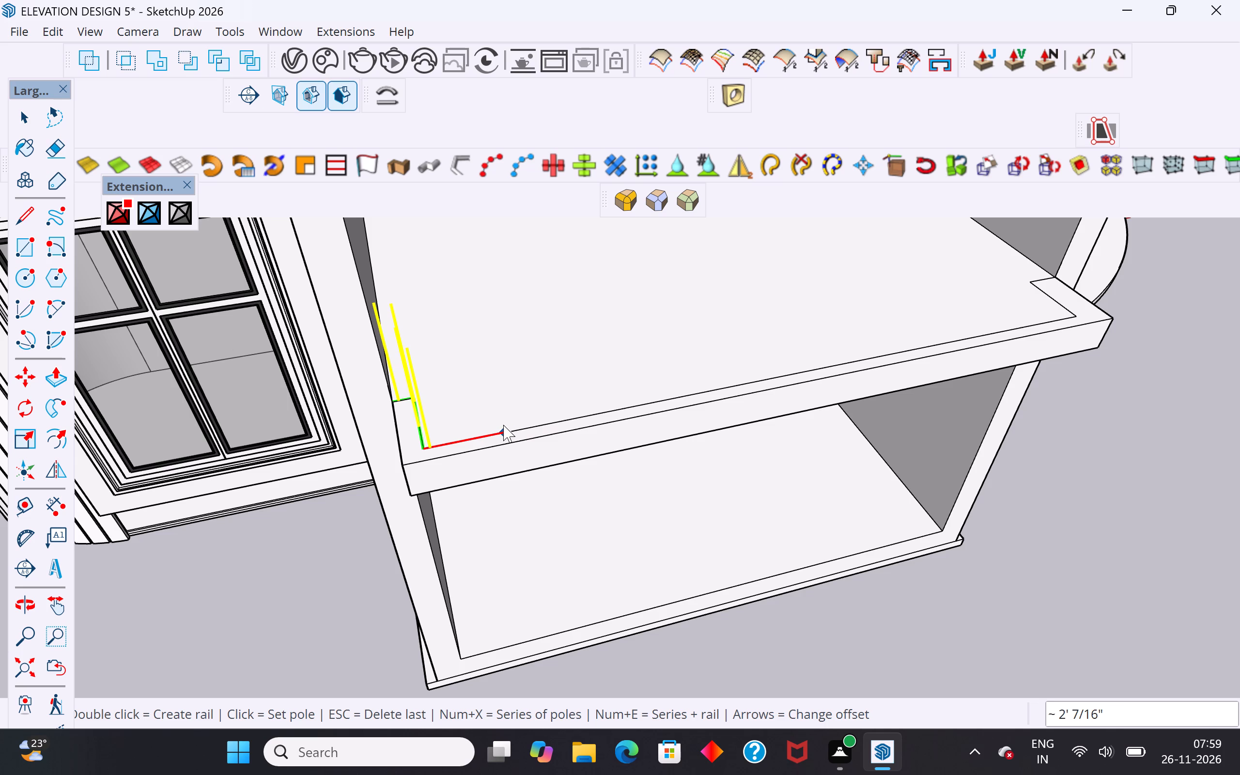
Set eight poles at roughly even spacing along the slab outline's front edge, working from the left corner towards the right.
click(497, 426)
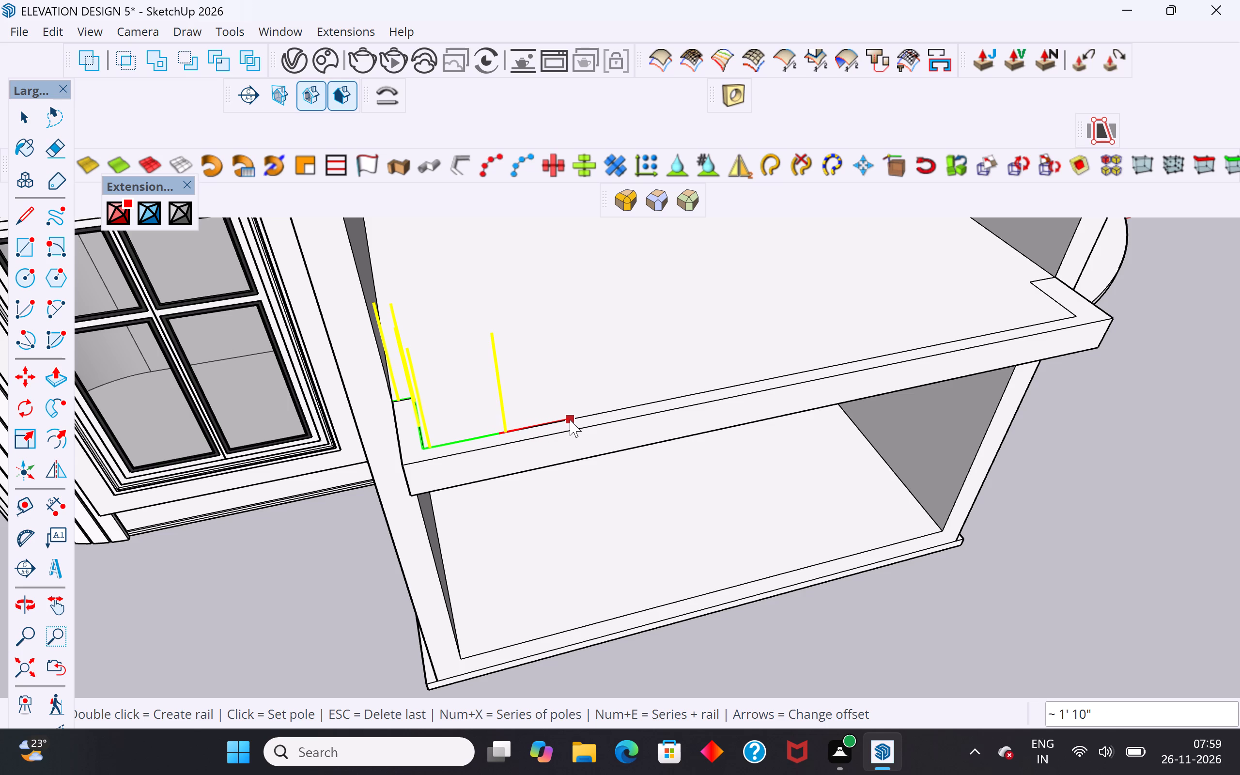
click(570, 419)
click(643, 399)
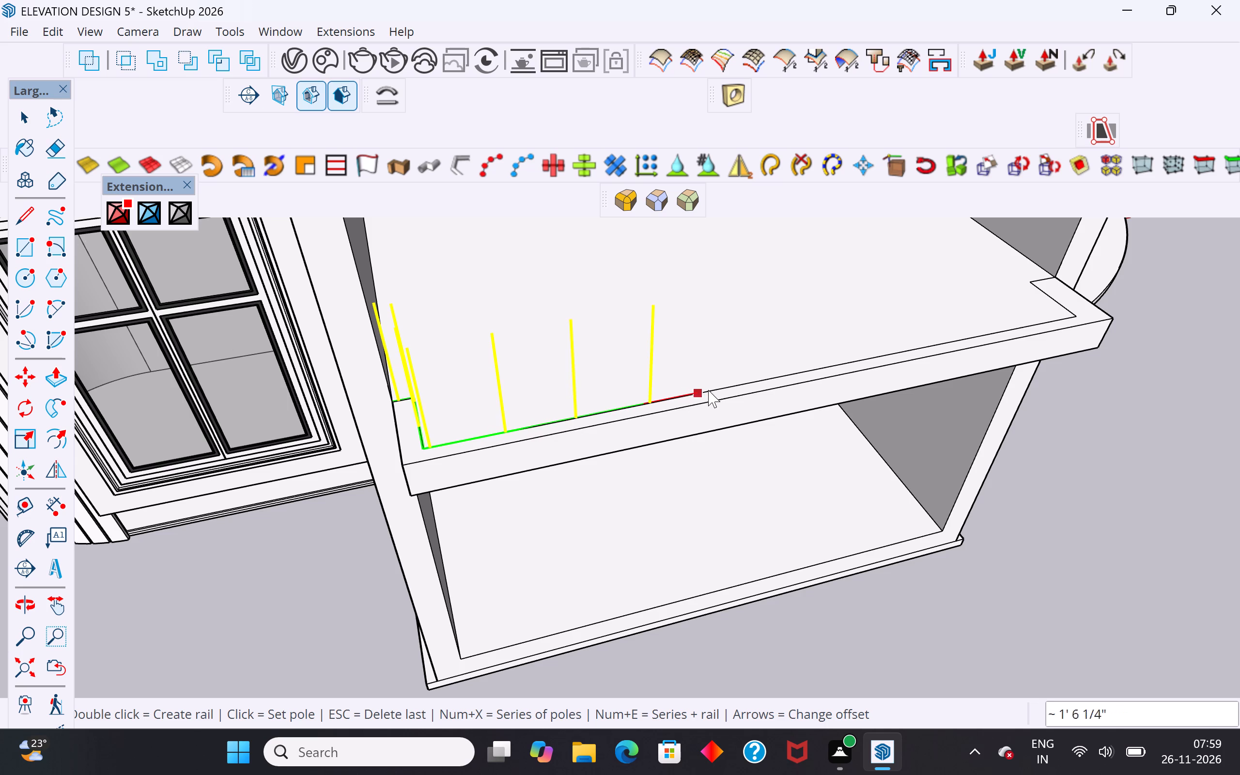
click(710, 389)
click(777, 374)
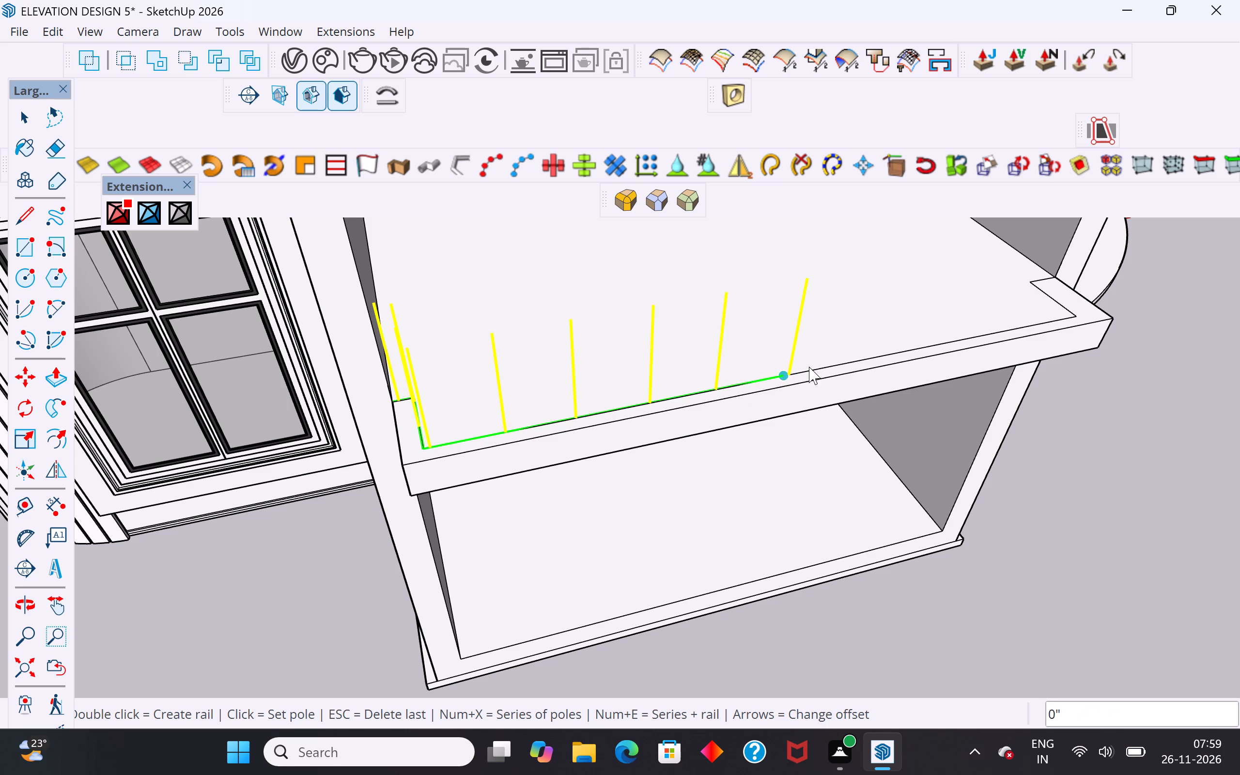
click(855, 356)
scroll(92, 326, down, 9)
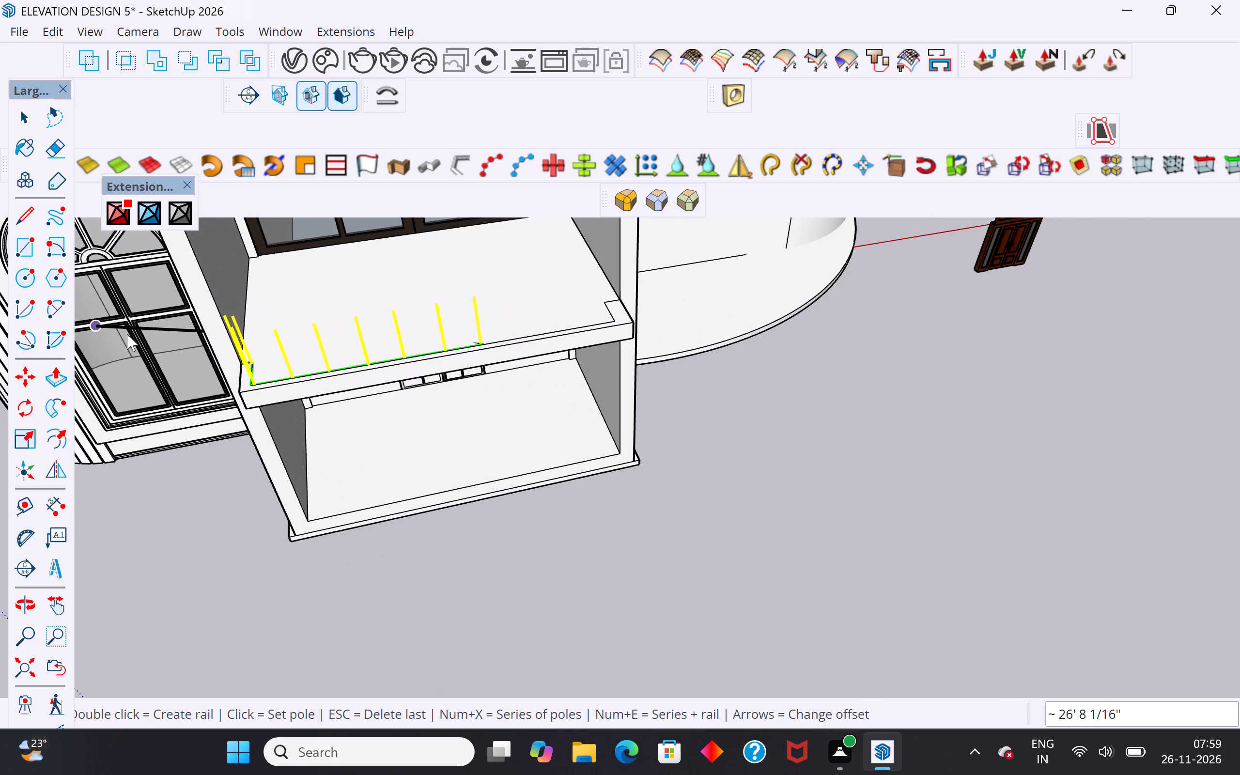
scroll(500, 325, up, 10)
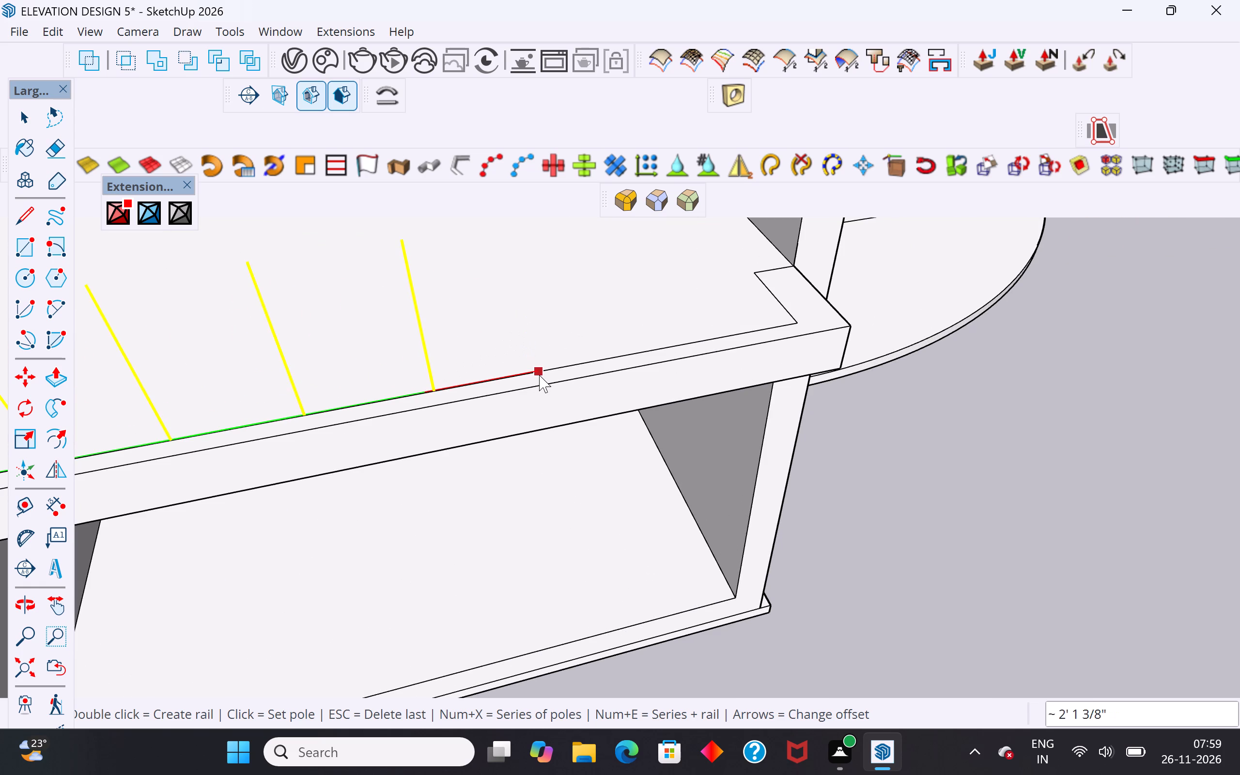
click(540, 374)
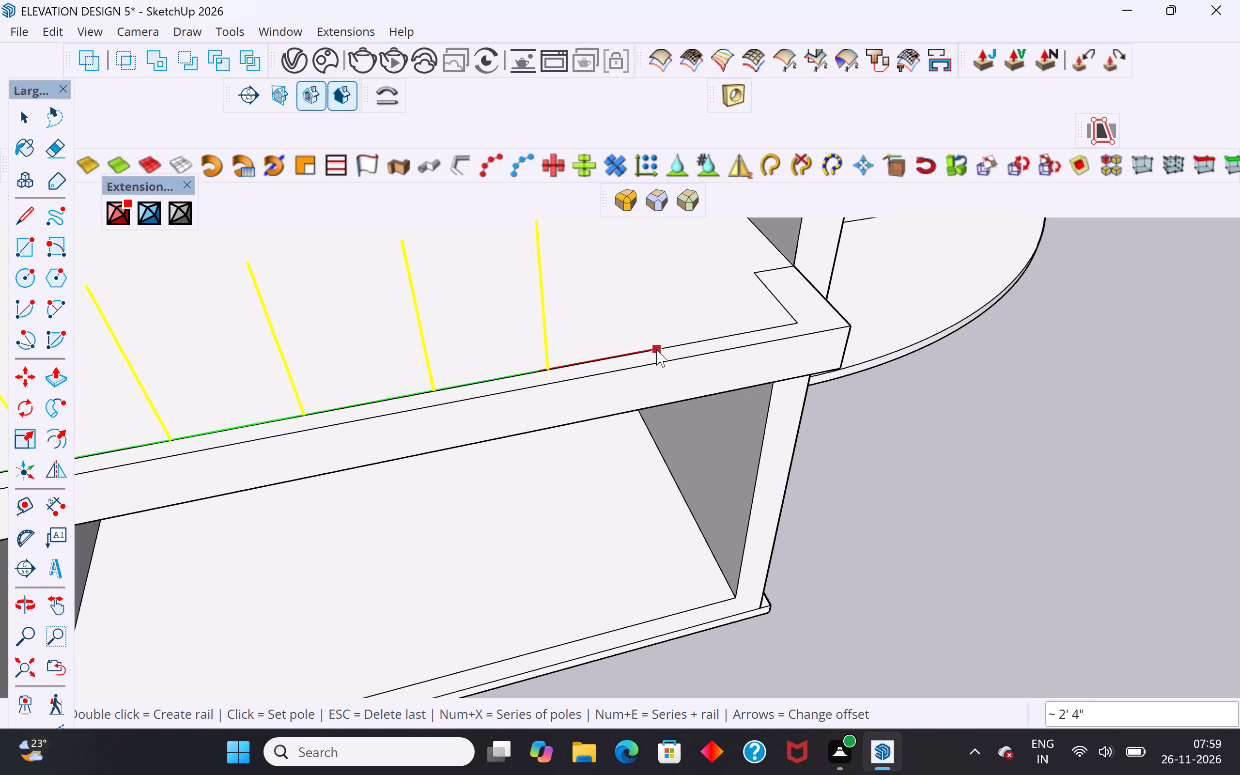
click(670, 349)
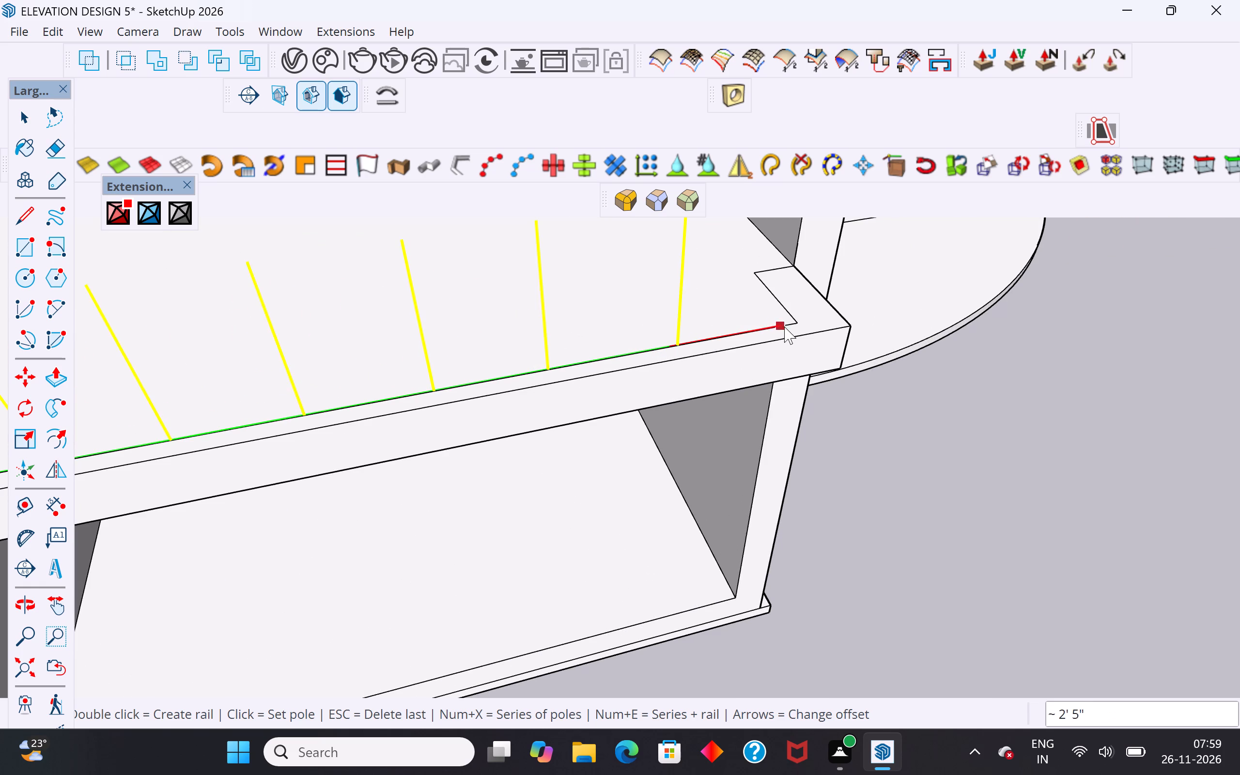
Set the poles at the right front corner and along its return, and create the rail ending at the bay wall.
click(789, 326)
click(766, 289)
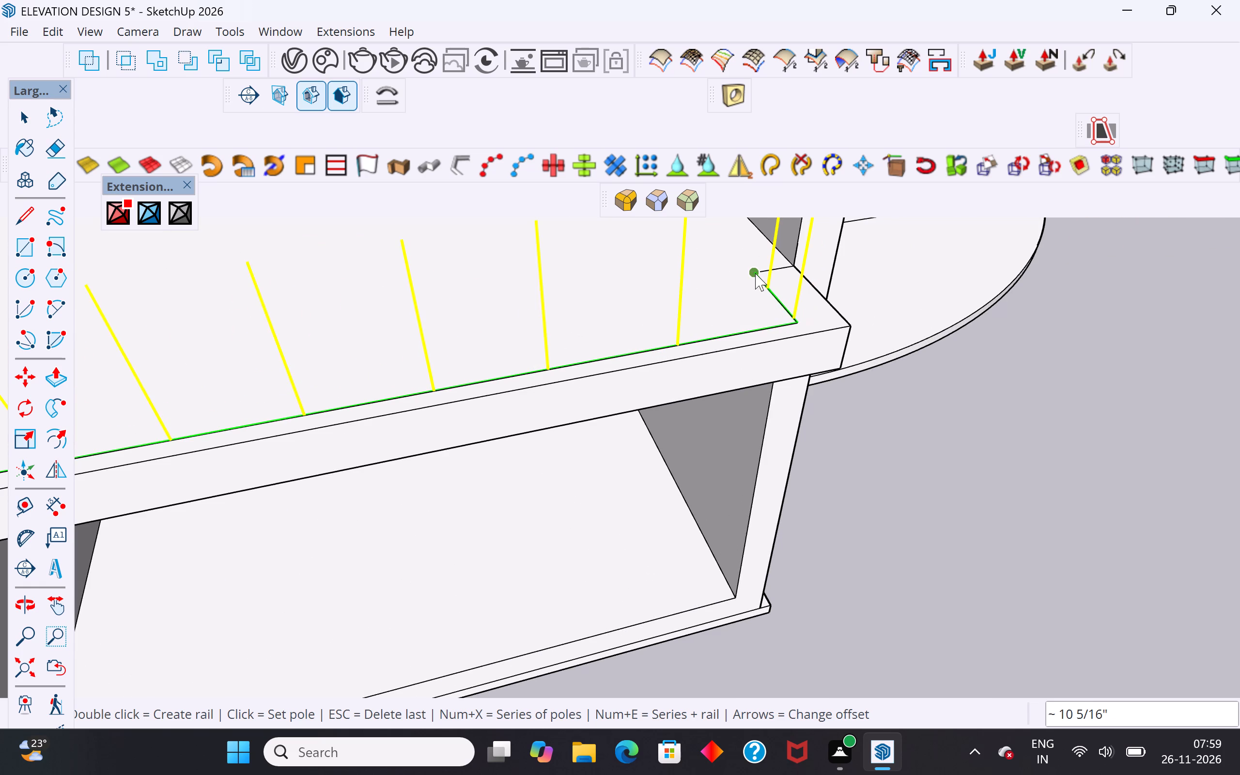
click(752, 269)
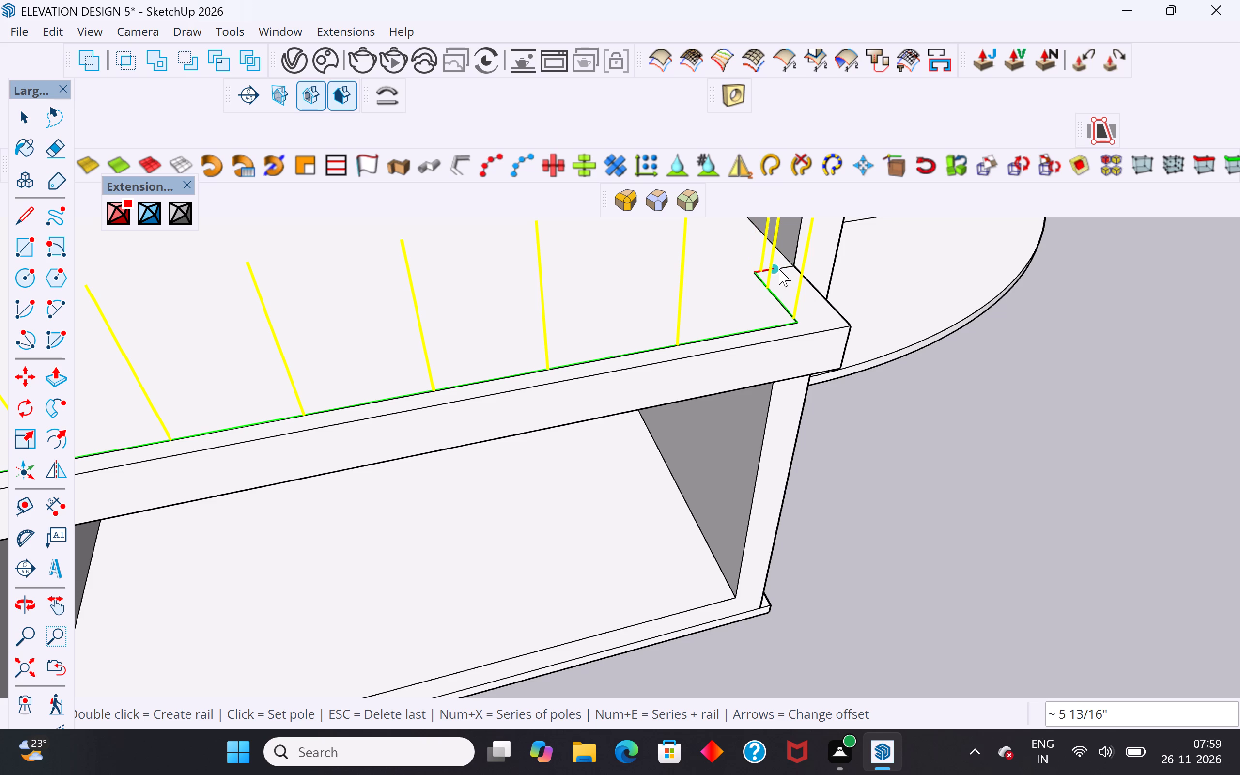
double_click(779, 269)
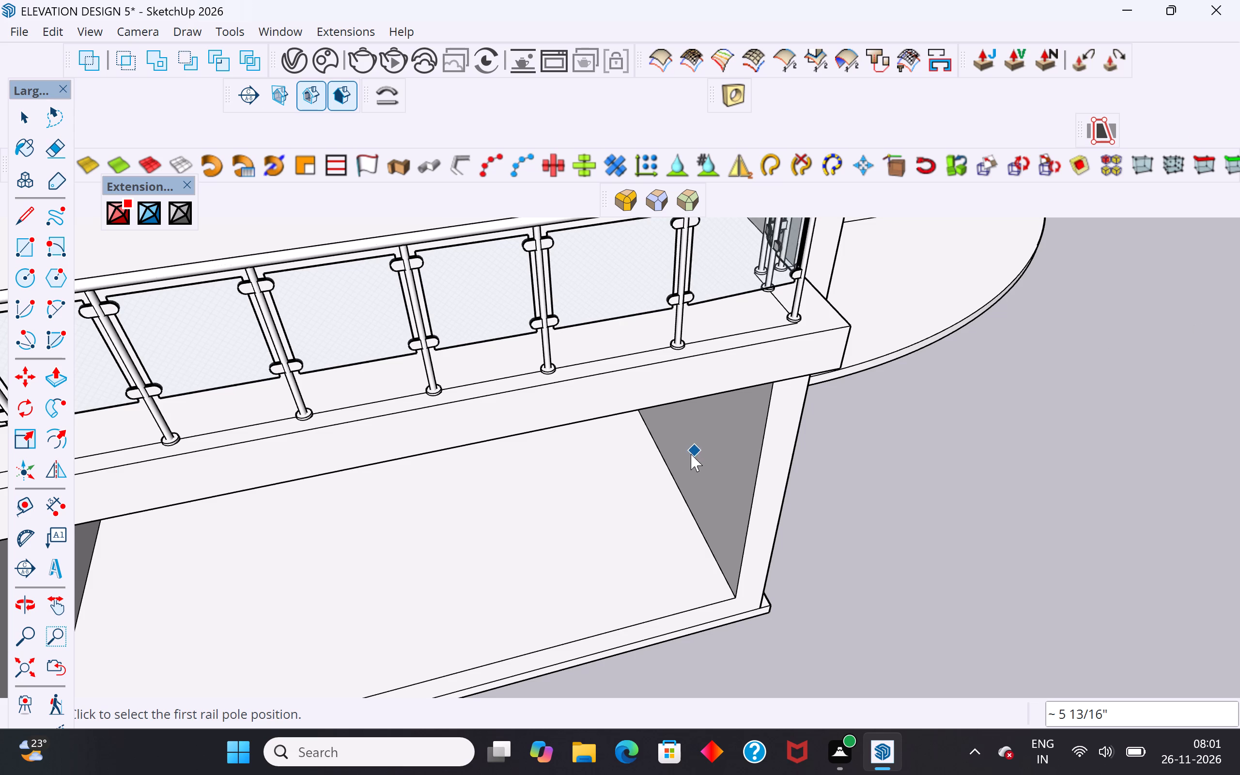
Examine the generated railing from several angles, checking pole spacing, glass panels and both end returns.
scroll(691, 454, down, 5)
scroll(758, 412, down, 4)
middle_drag(763, 425, 533, 287)
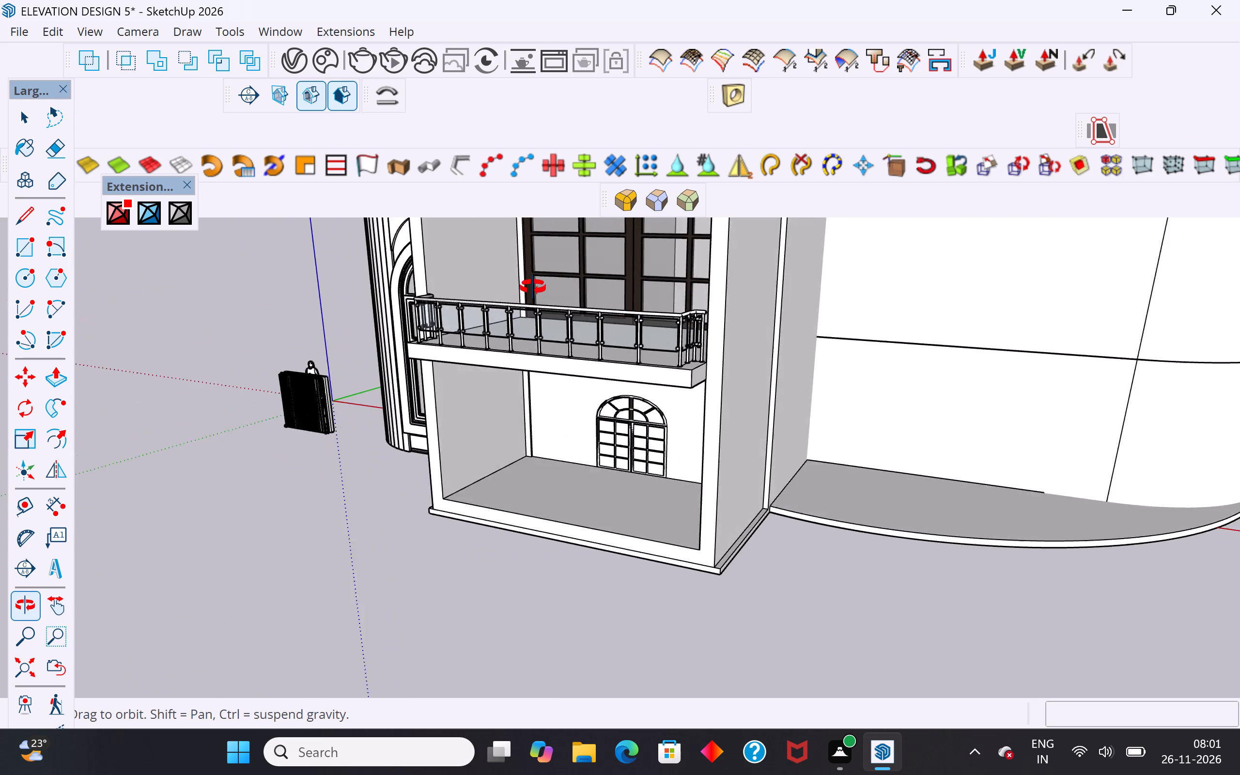
middle_drag(533, 287, 593, 276)
click(25, 124)
click(107, 341)
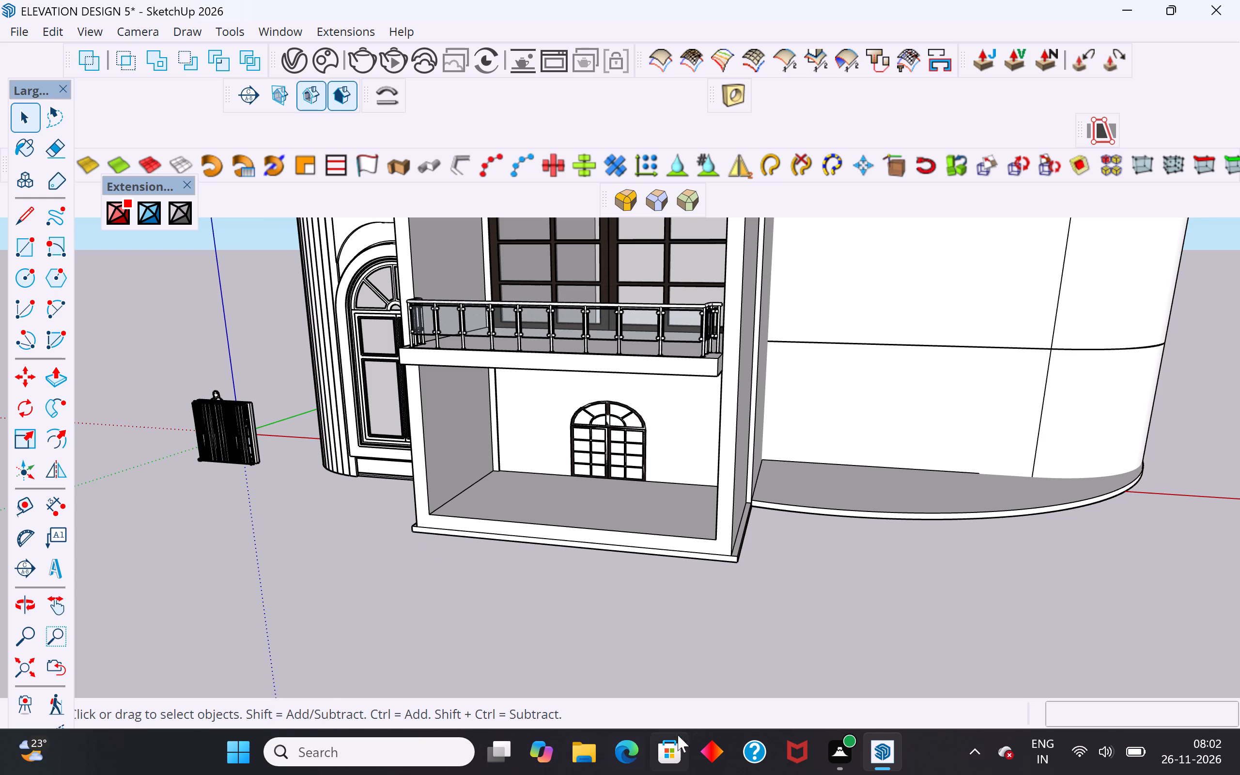
scroll(829, 610, down, 4)
scroll(892, 564, down, 4)
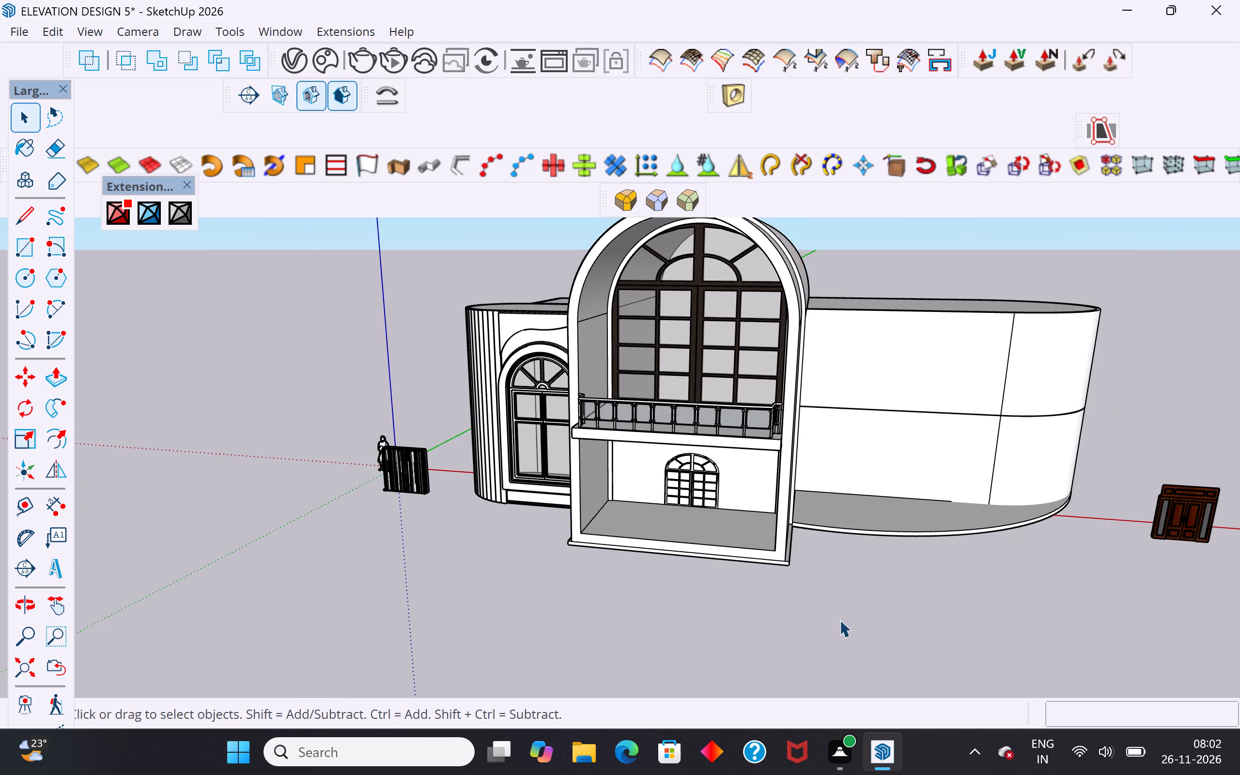
middle_drag(839, 621, 1109, 646)
scroll(692, 418, up, 2)
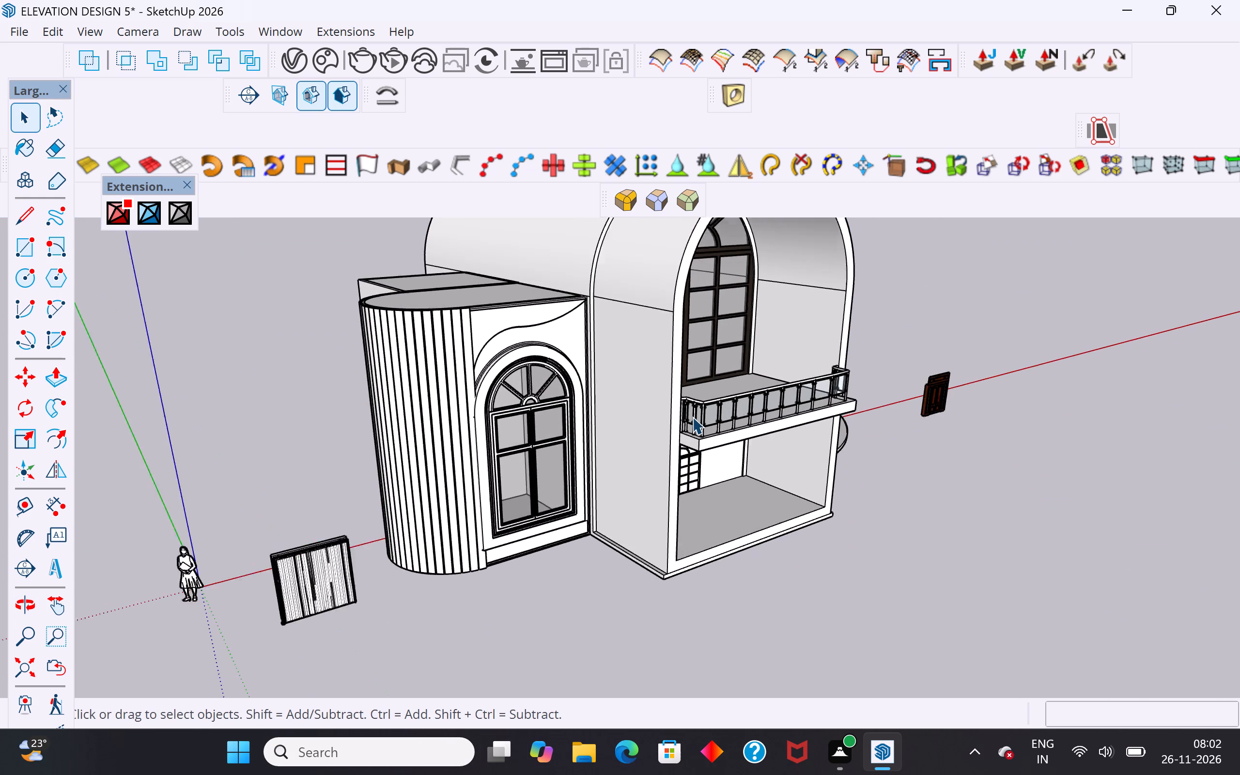
scroll(692, 417, up, 13)
scroll(705, 412, down, 4)
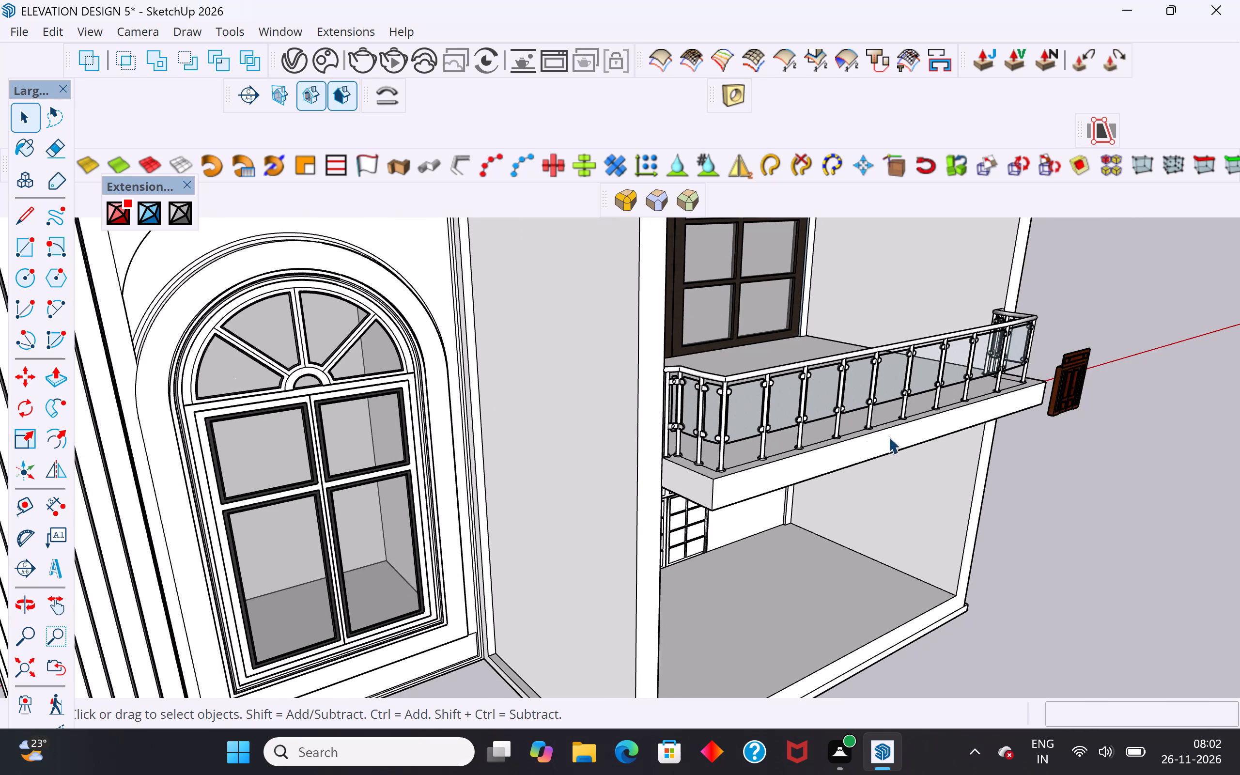
middle_drag(809, 451, 237, 500)
scroll(461, 362, down, 3)
scroll(521, 584, up, 3)
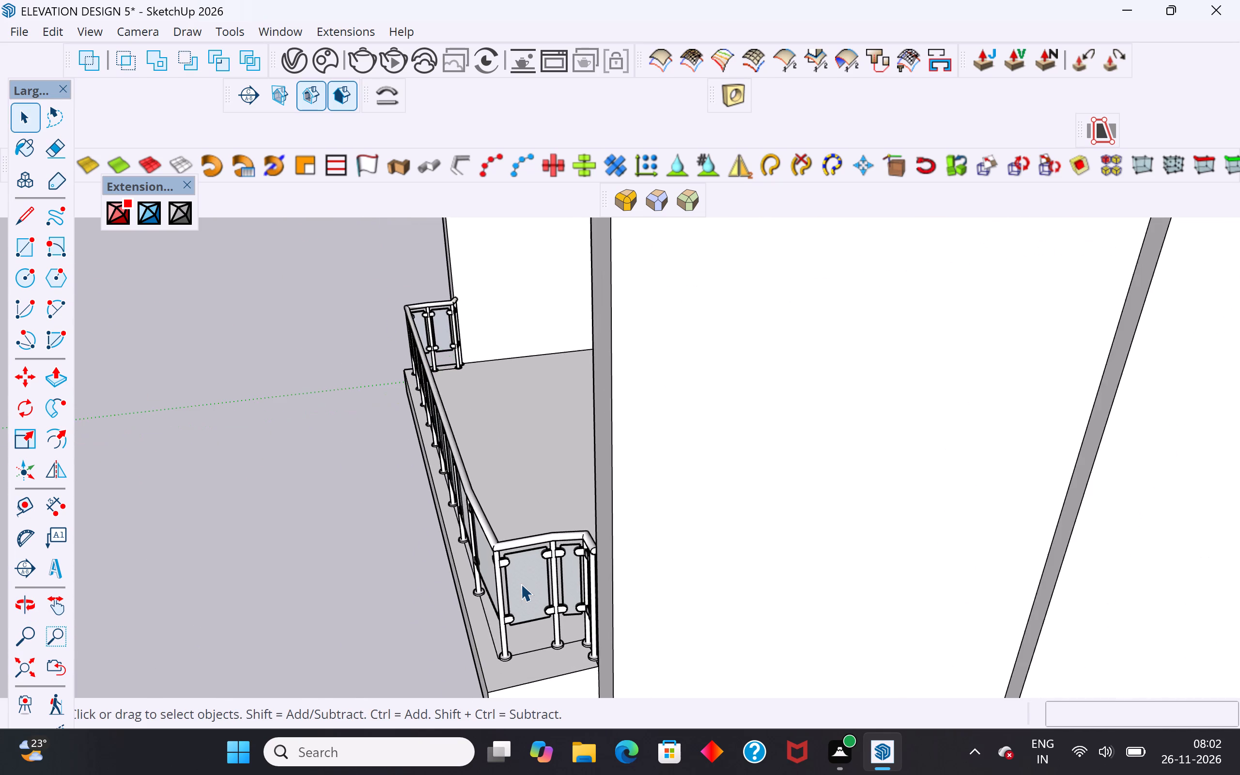
middle_drag(571, 561, 871, 472)
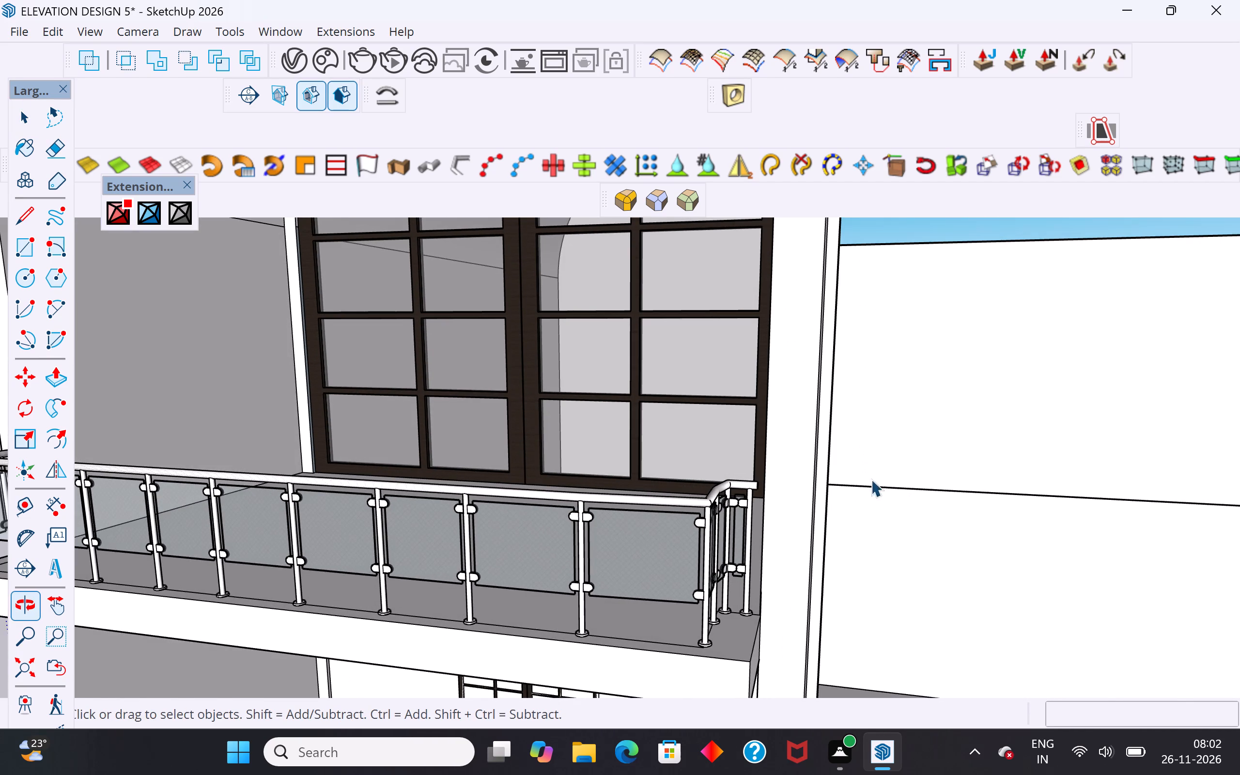
scroll(742, 601, up, 3)
scroll(785, 480, up, 3)
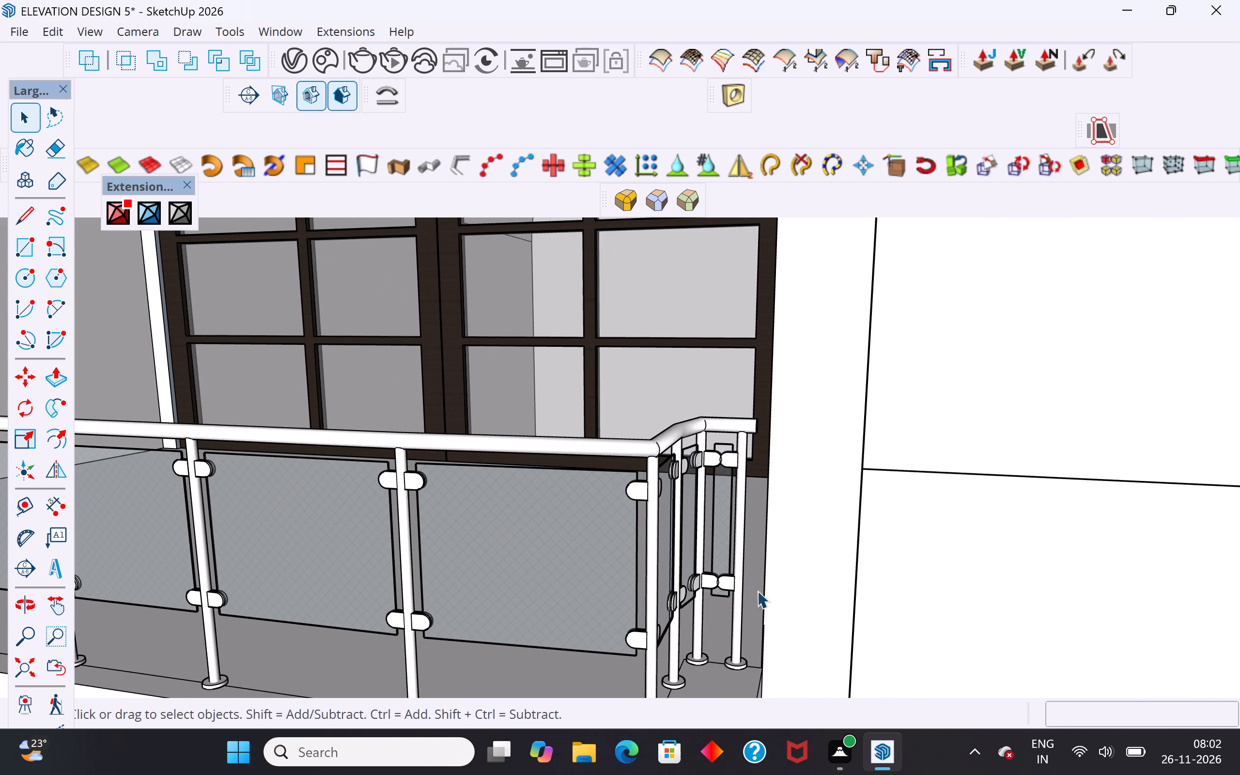
scroll(798, 418, down, 3)
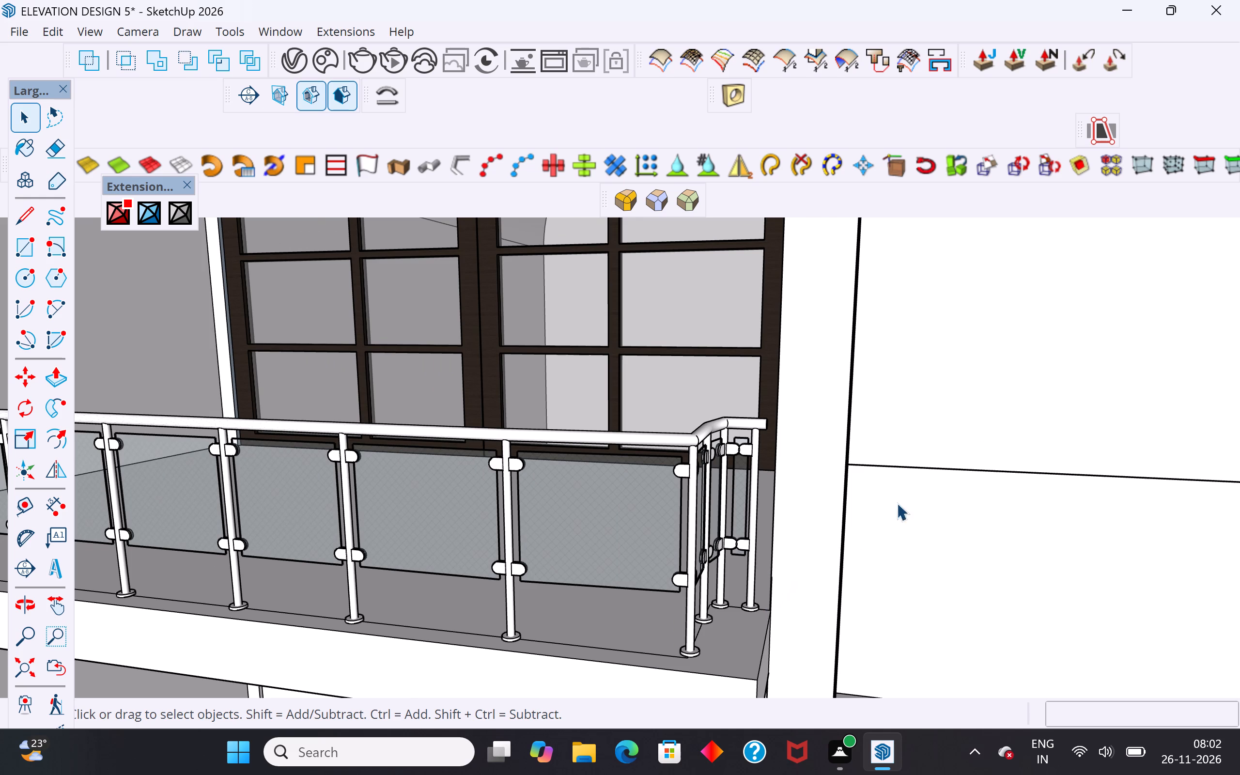
scroll(980, 441, down, 6)
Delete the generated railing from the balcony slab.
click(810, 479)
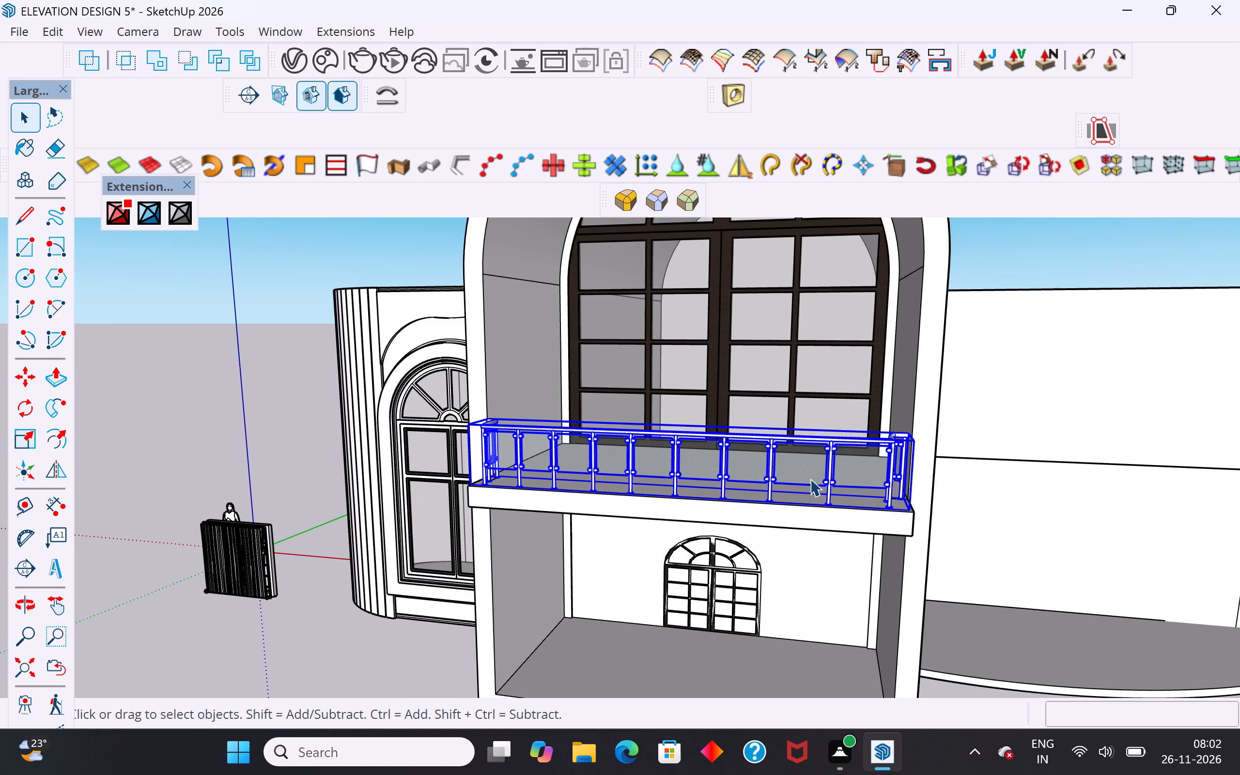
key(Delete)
Start a new MajRail Type C railing at the left bay wall, setting poles along the outline's left return to the front corner.
middle_drag(625, 415, 643, 505)
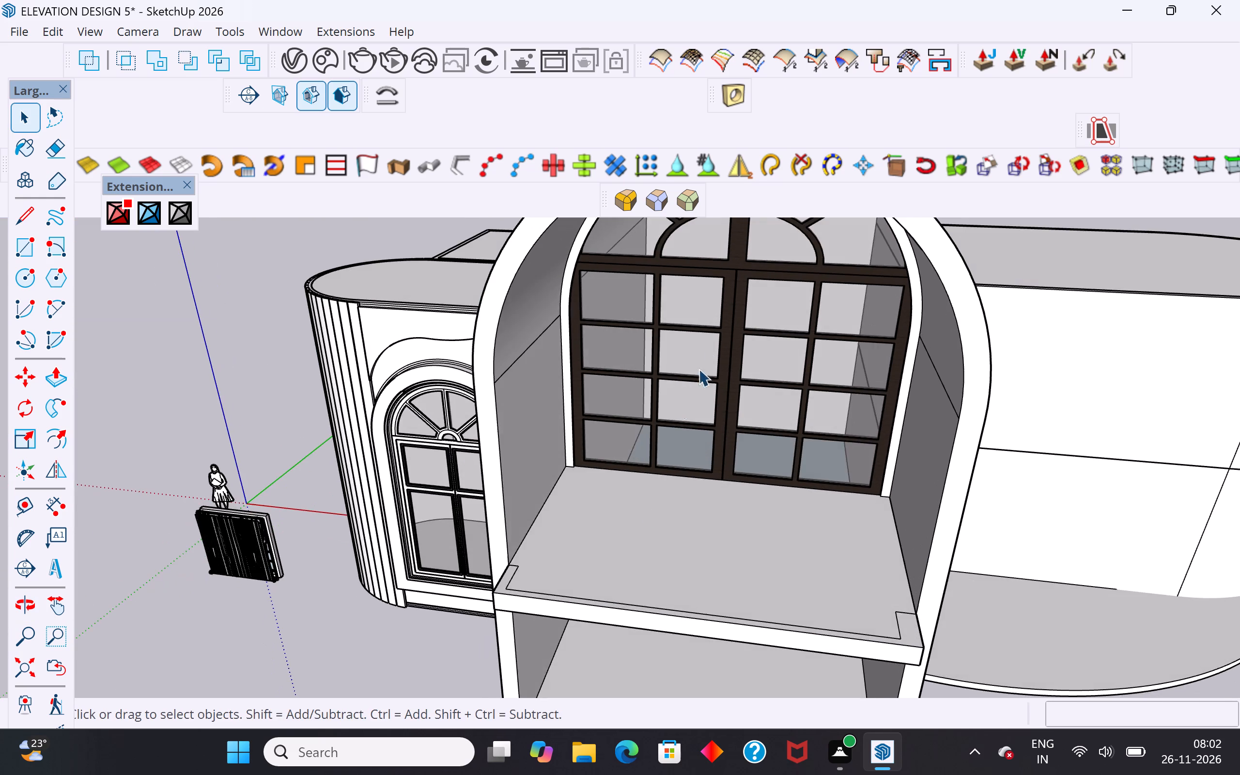
scroll(707, 350, down, 3)
middle_drag(724, 390, 809, 451)
scroll(641, 558, up, 4)
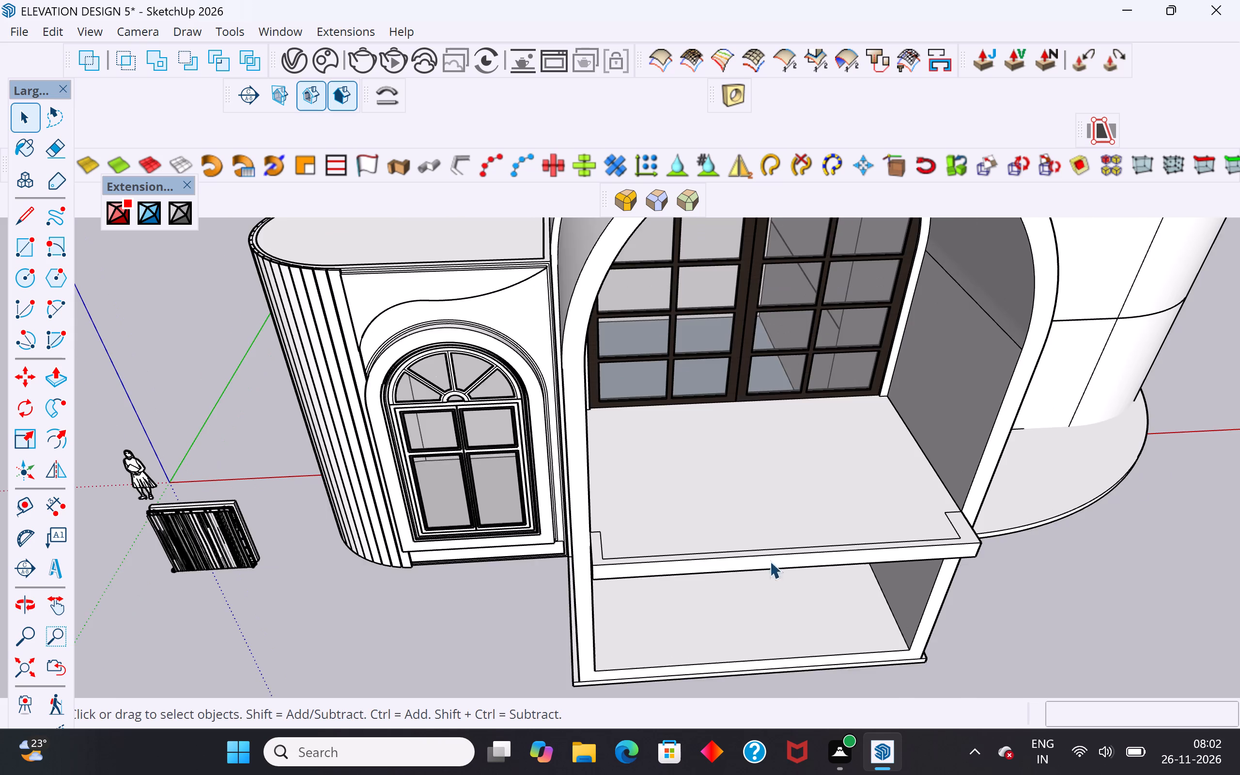
middle_drag(831, 581, 859, 619)
scroll(915, 615, up, 5)
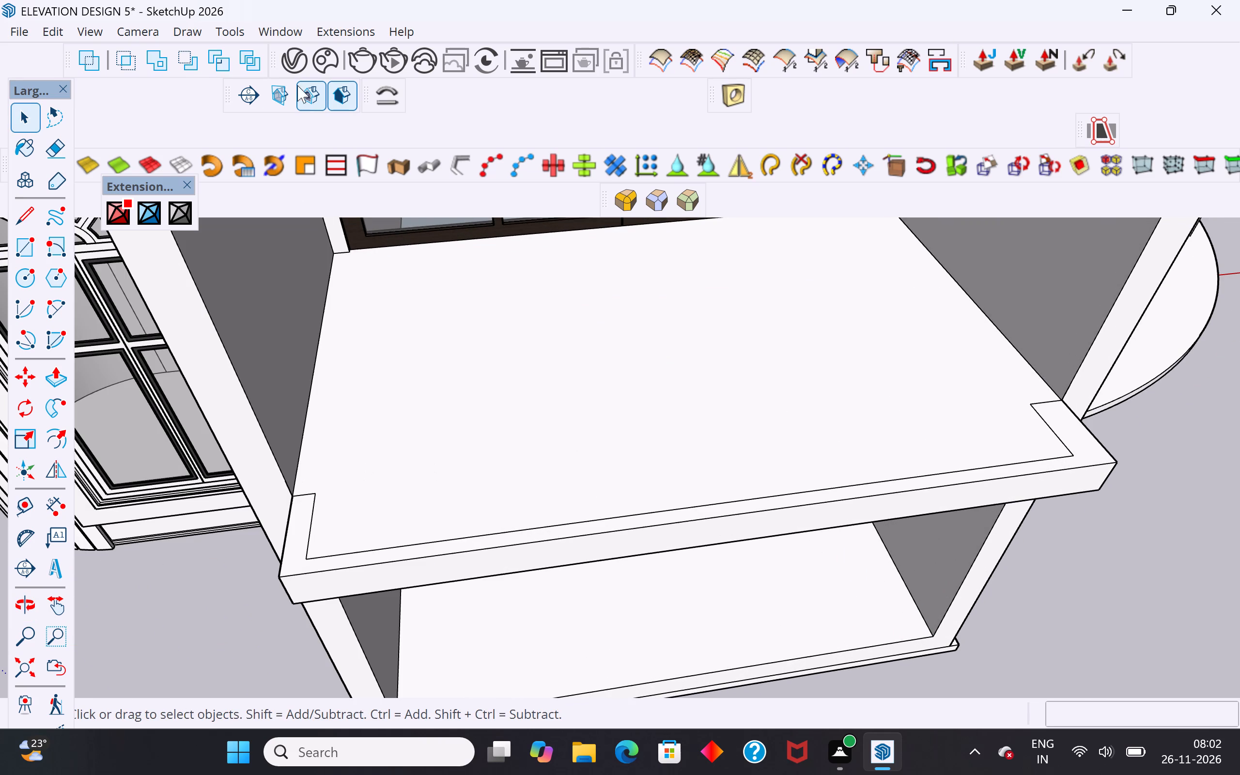
click(274, 35)
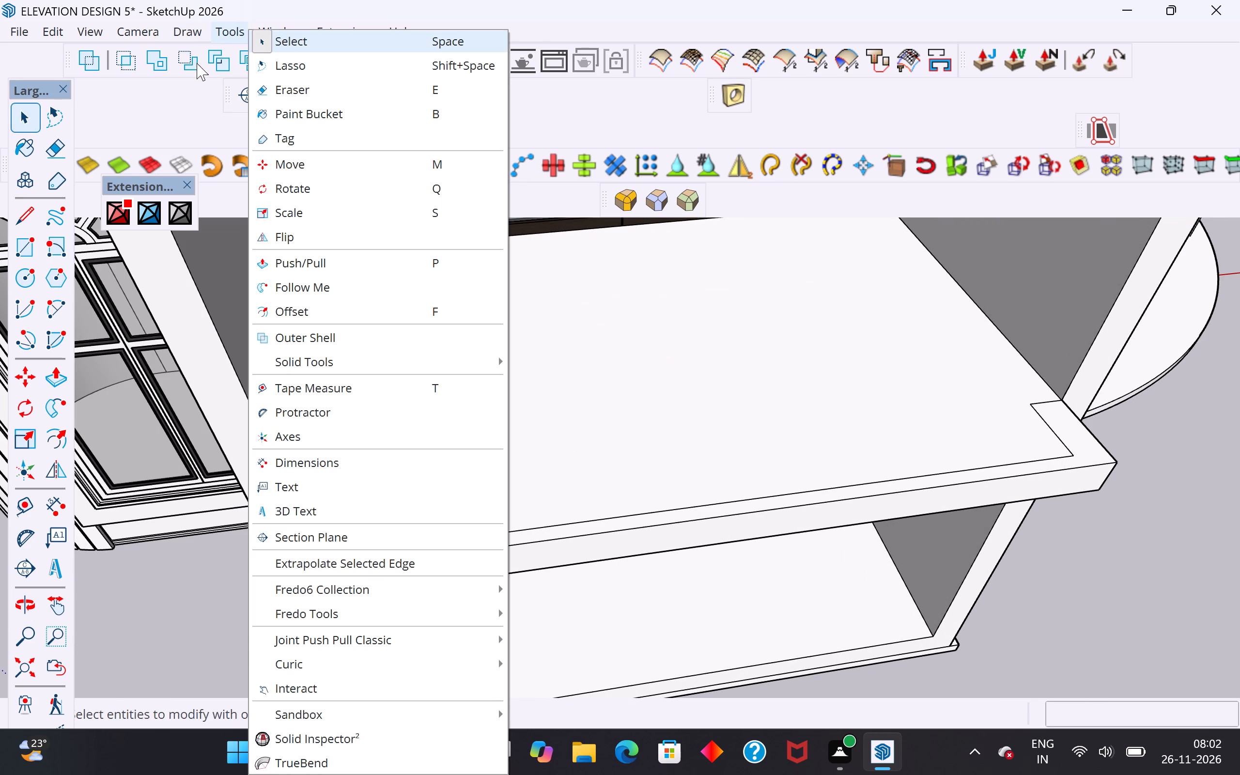
click(150, 104)
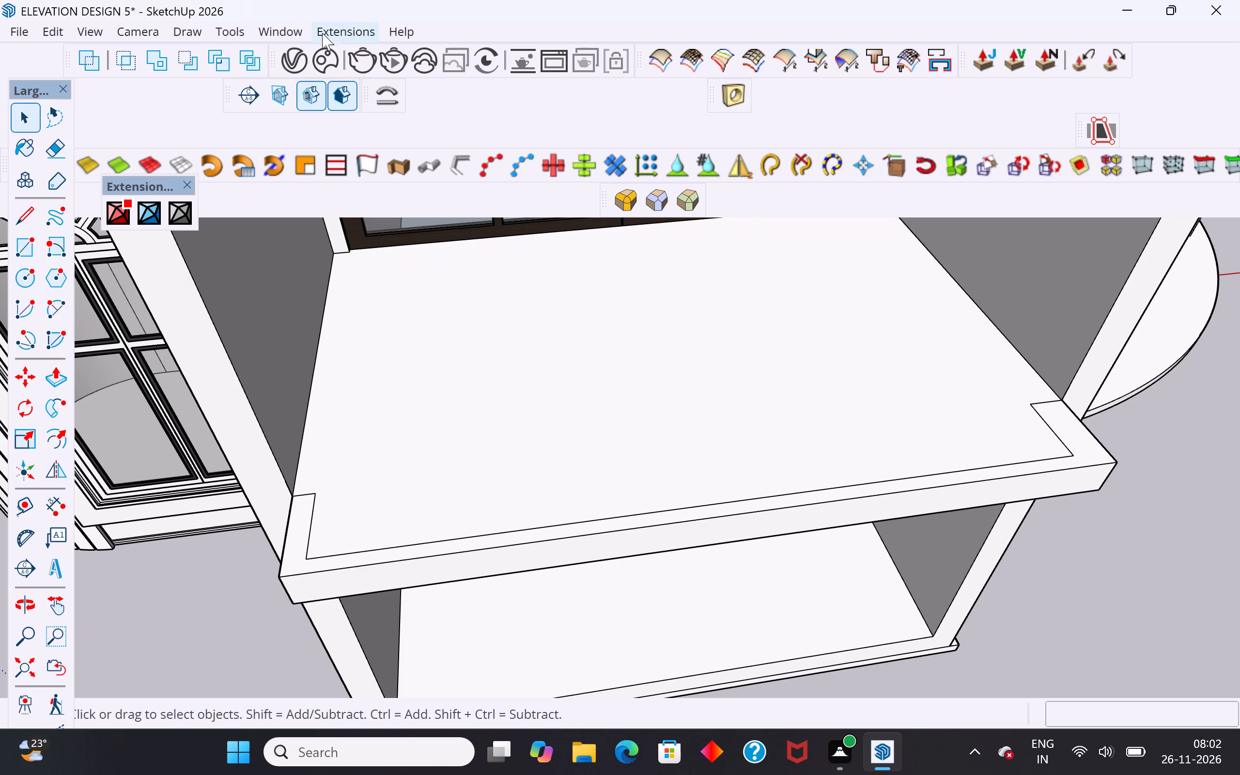
click(297, 32)
click(238, 27)
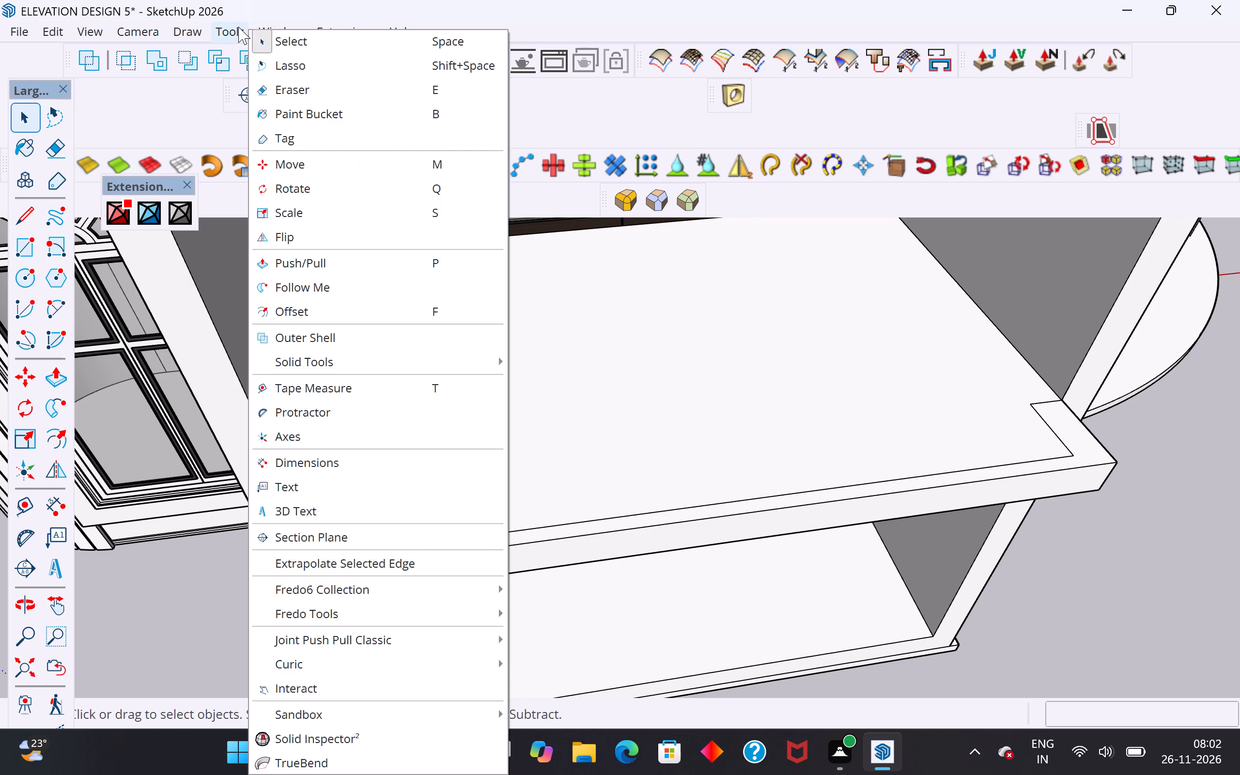
click(294, 30)
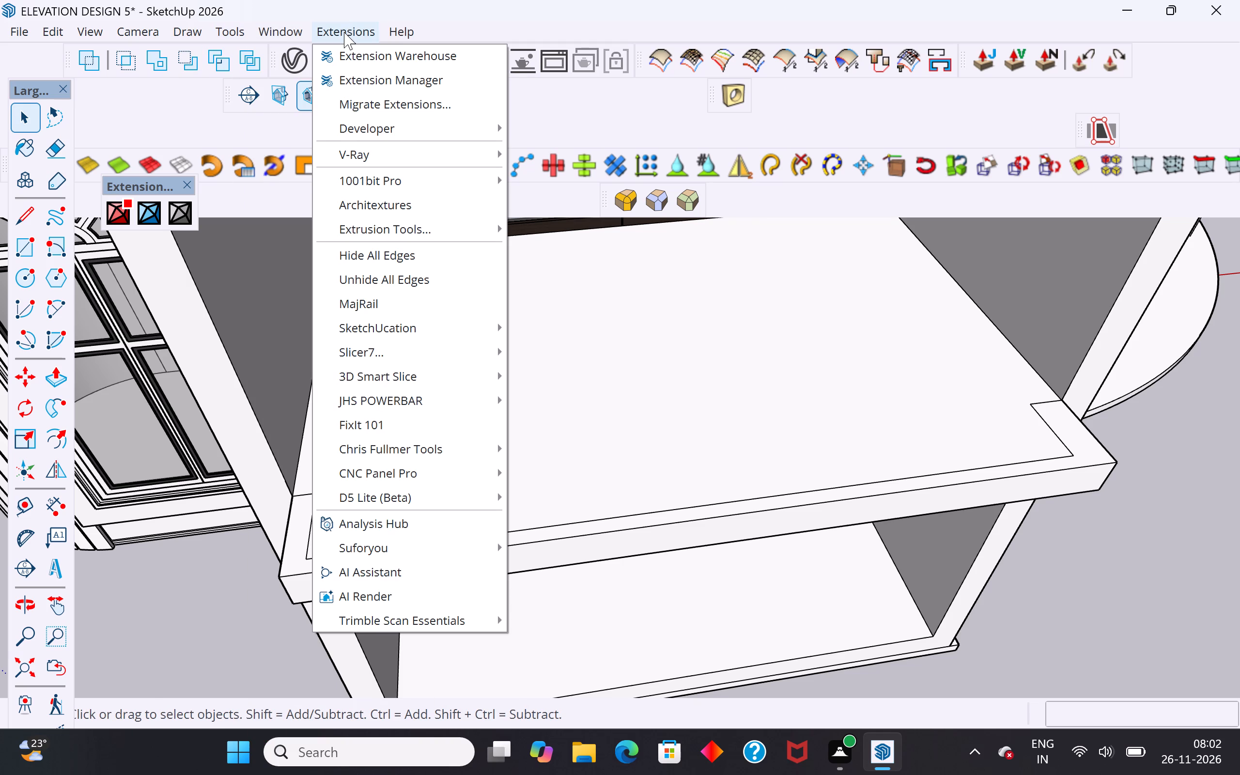
click(352, 304)
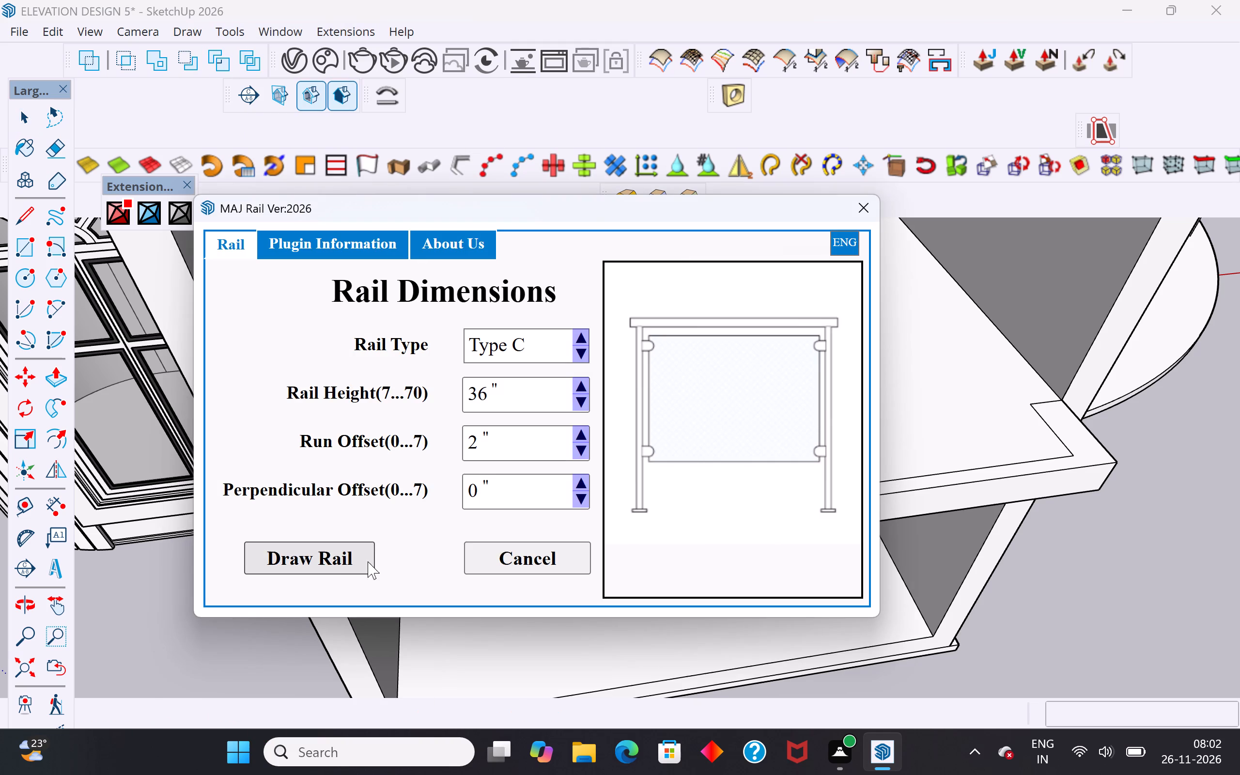
click(345, 565)
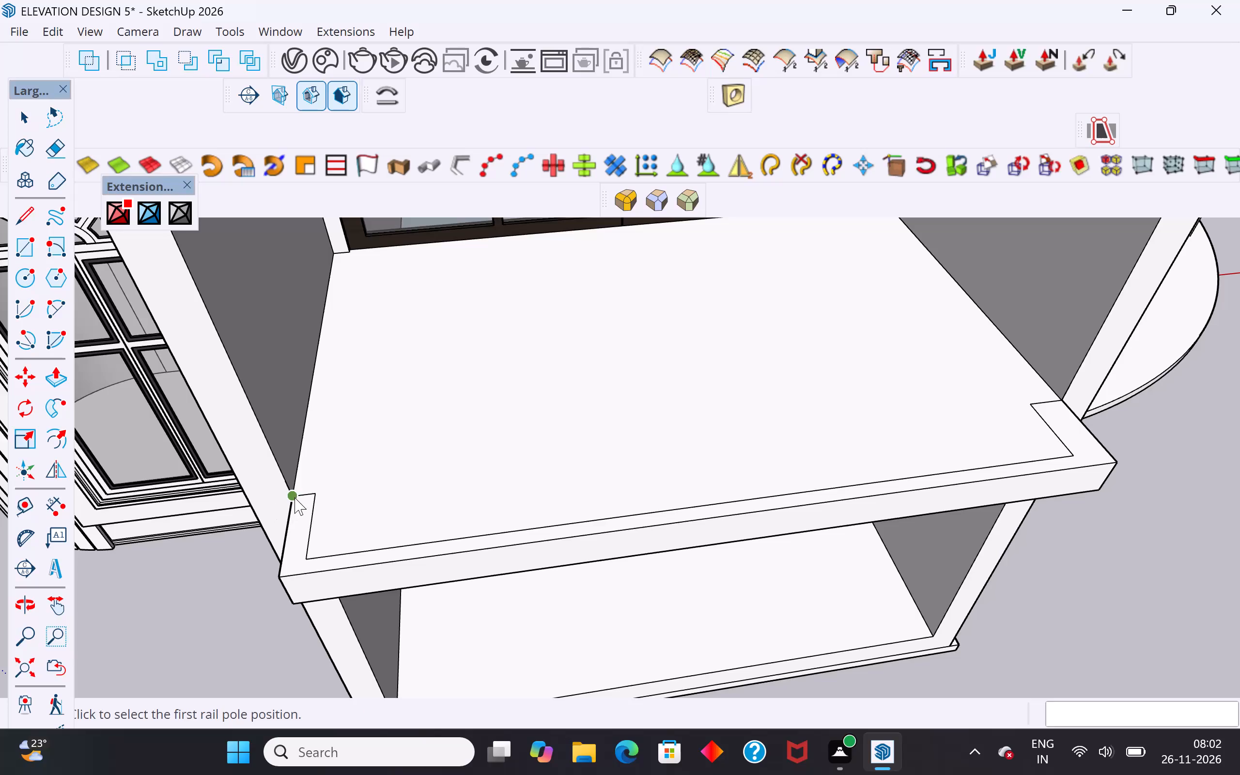
click(294, 497)
click(319, 491)
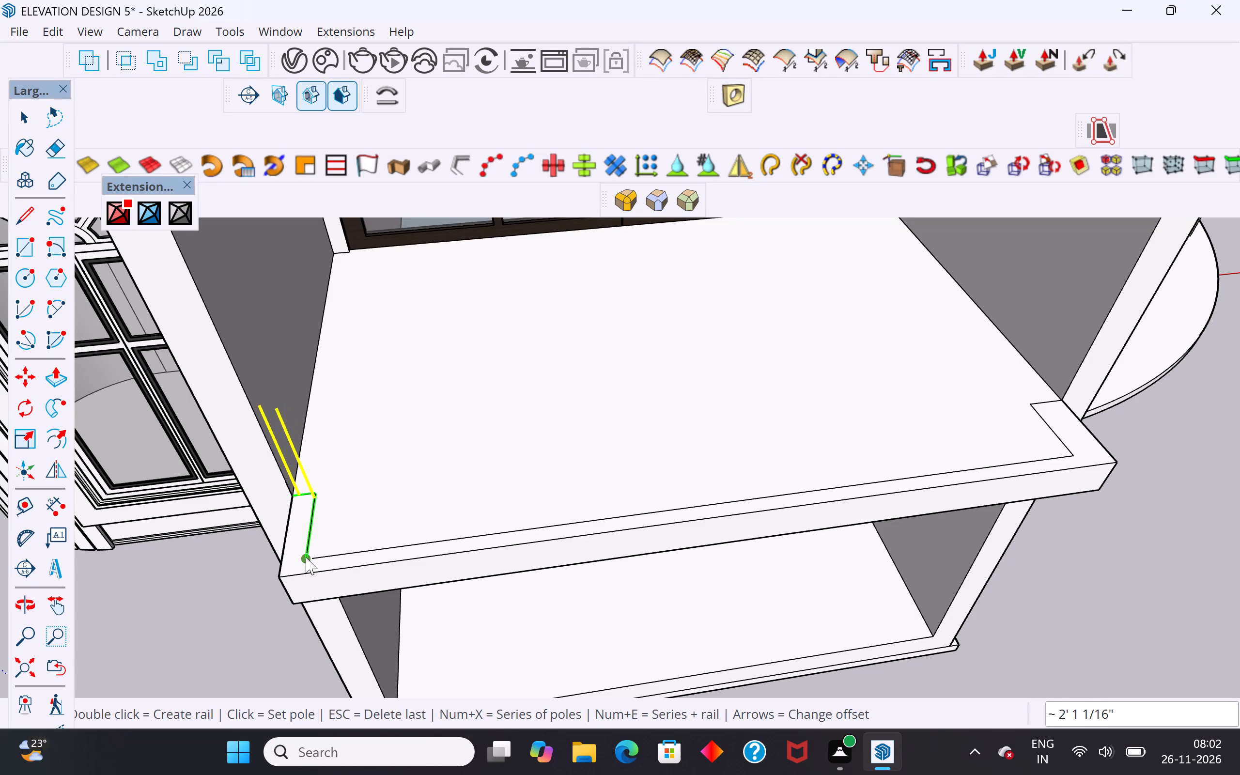
click(306, 557)
Set eight roughly evenly spaced poles along the slab outline's front edge, plus one at the right front corner.
scroll(333, 574, down, 4)
middle_drag(366, 490, 366, 372)
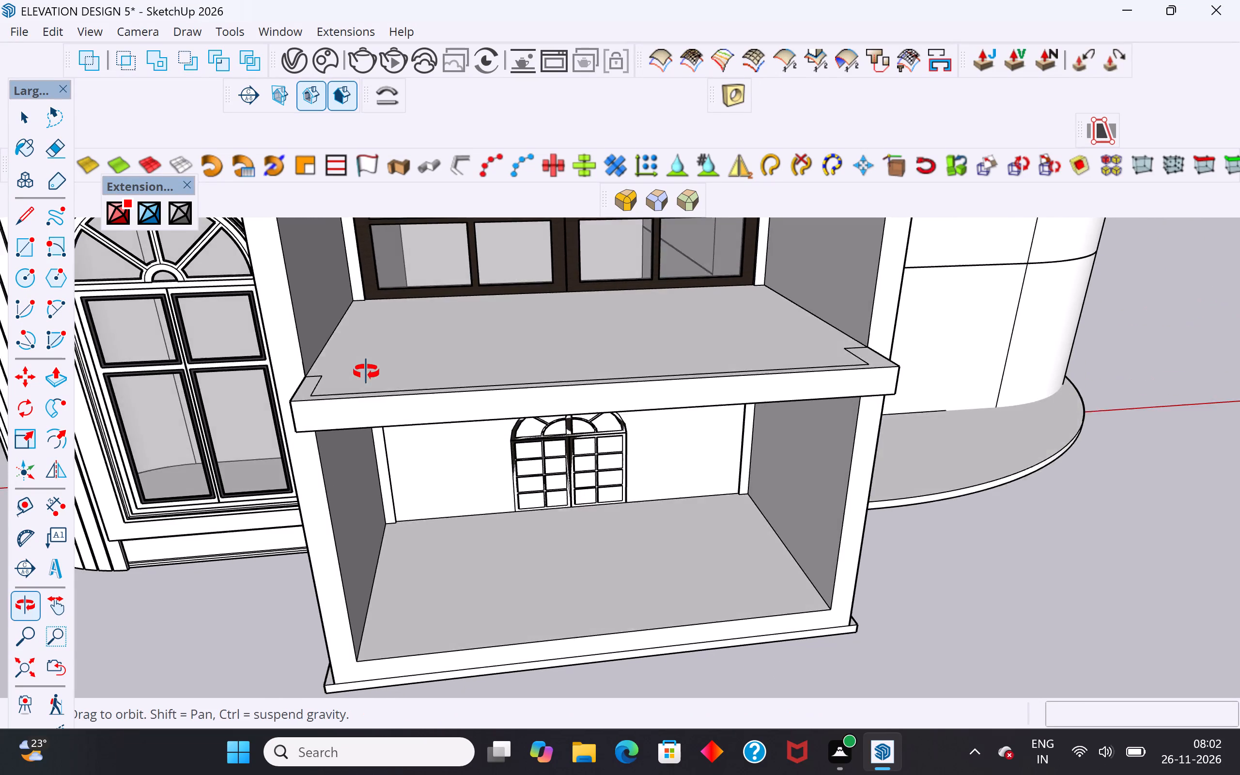
middle_drag(366, 372, 382, 418)
scroll(375, 458, up, 4)
click(385, 458)
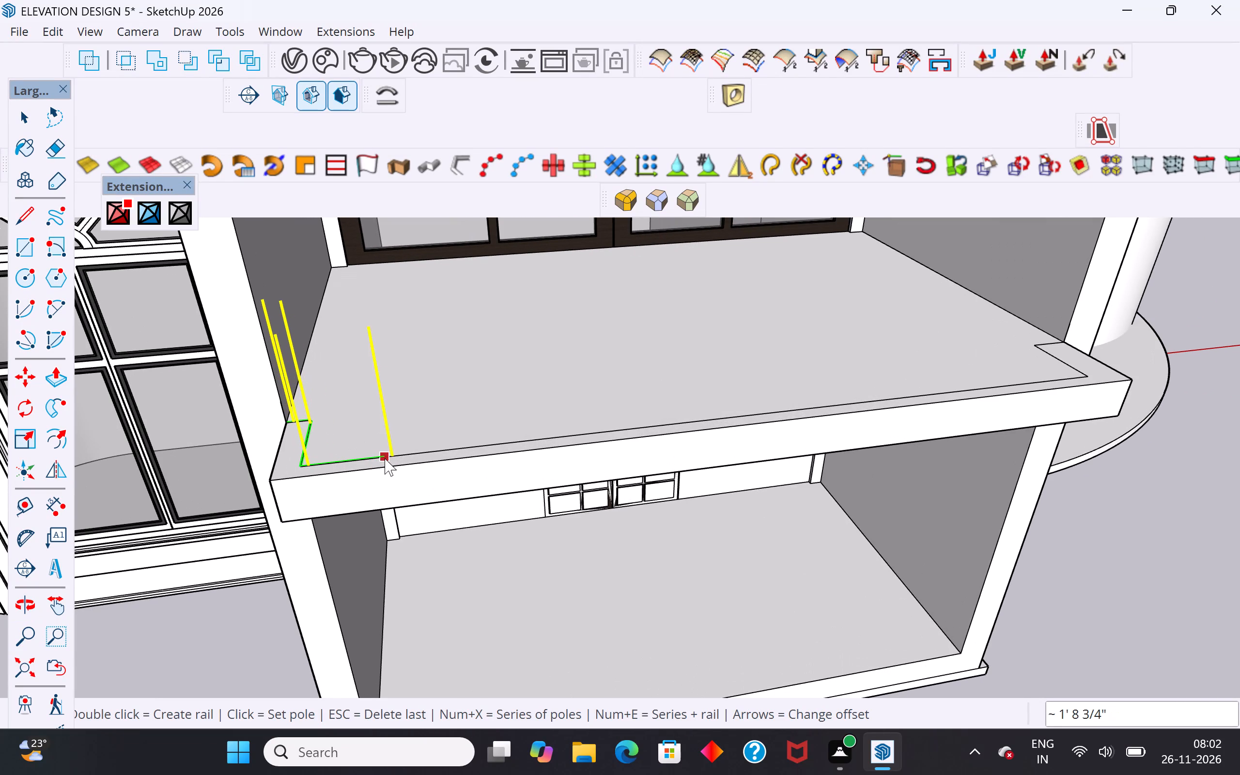
click(477, 445)
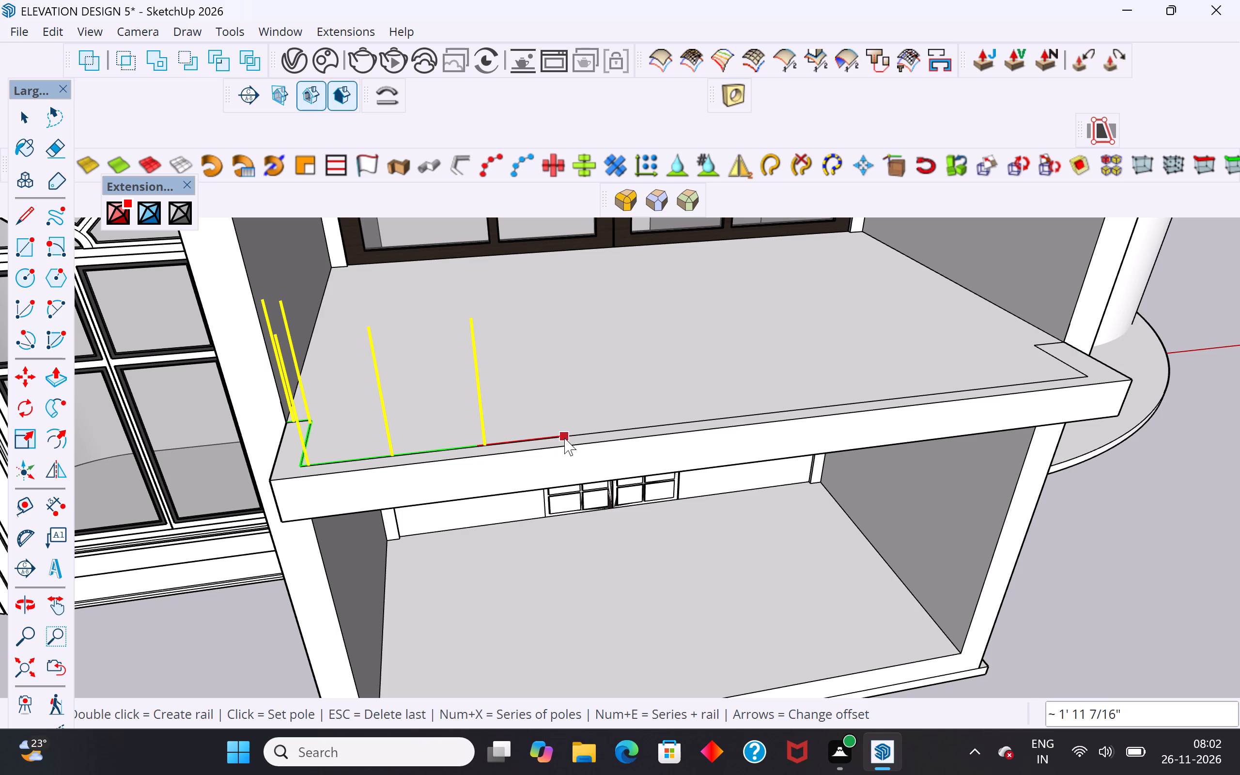
click(565, 437)
click(649, 421)
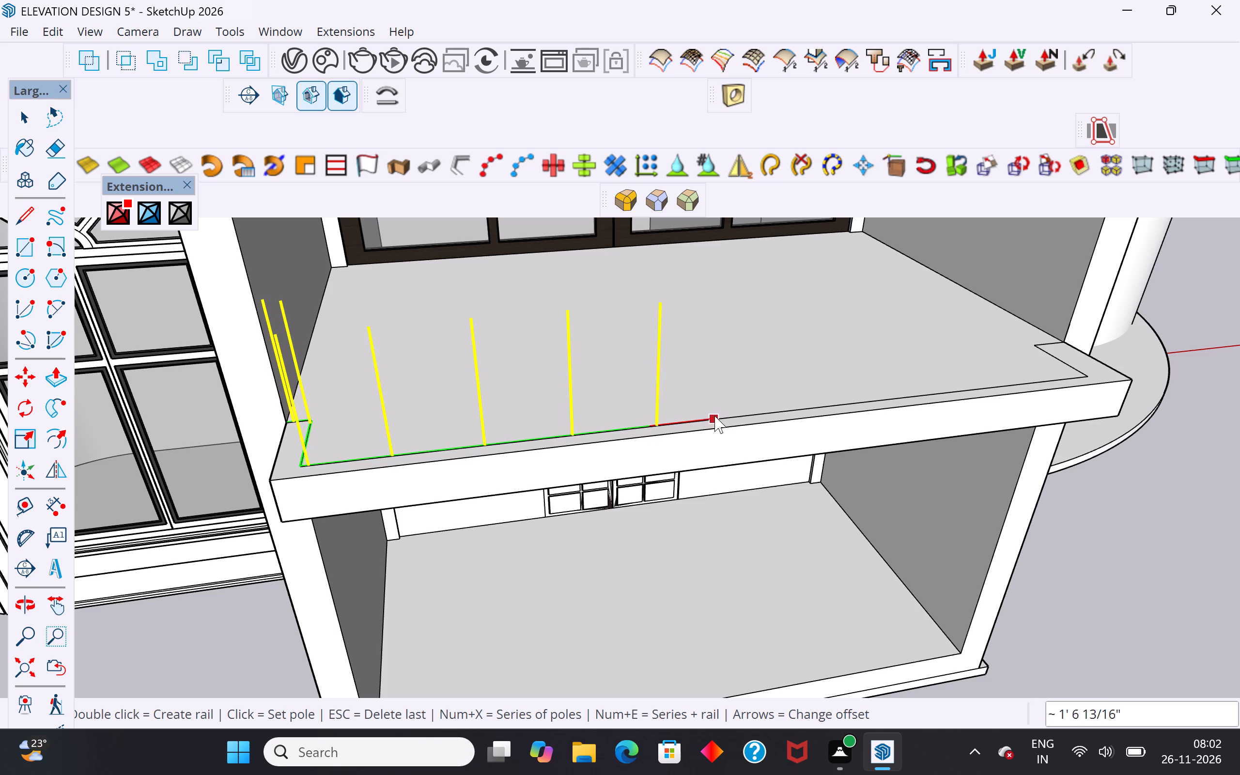
click(735, 411)
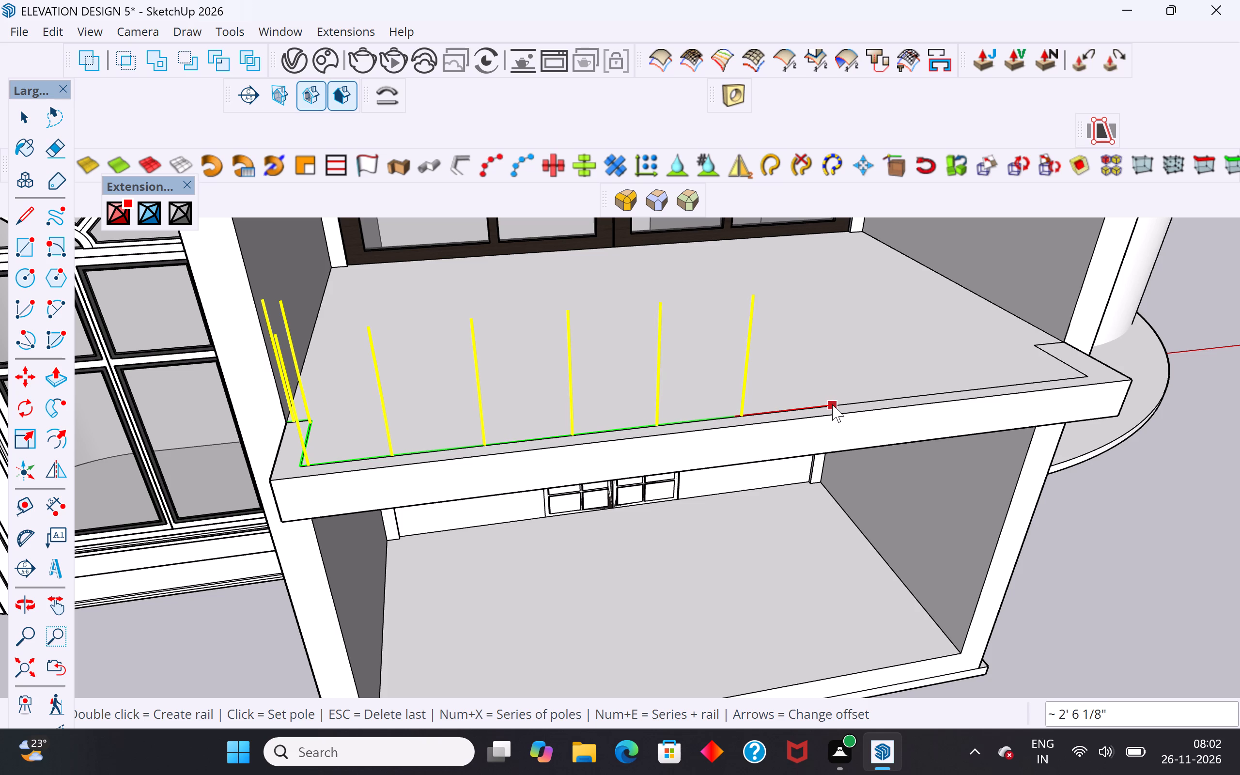
click(826, 403)
click(912, 396)
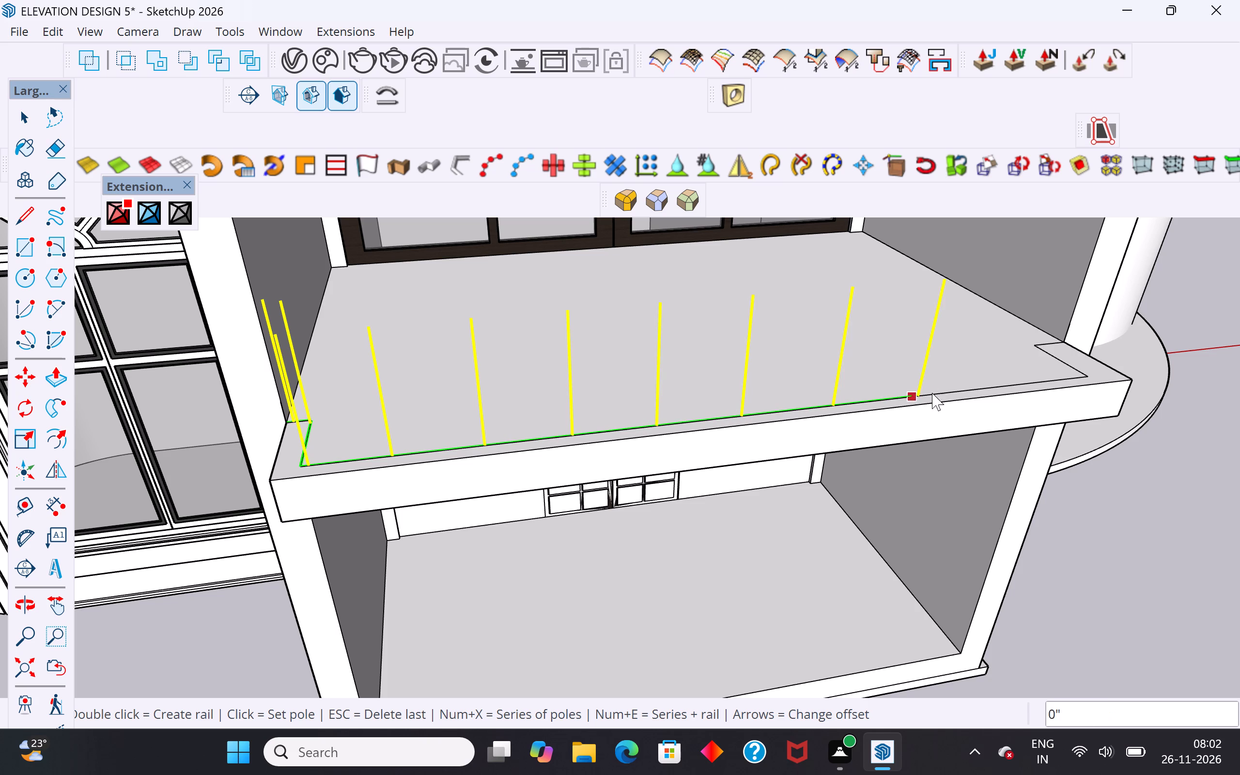
click(997, 385)
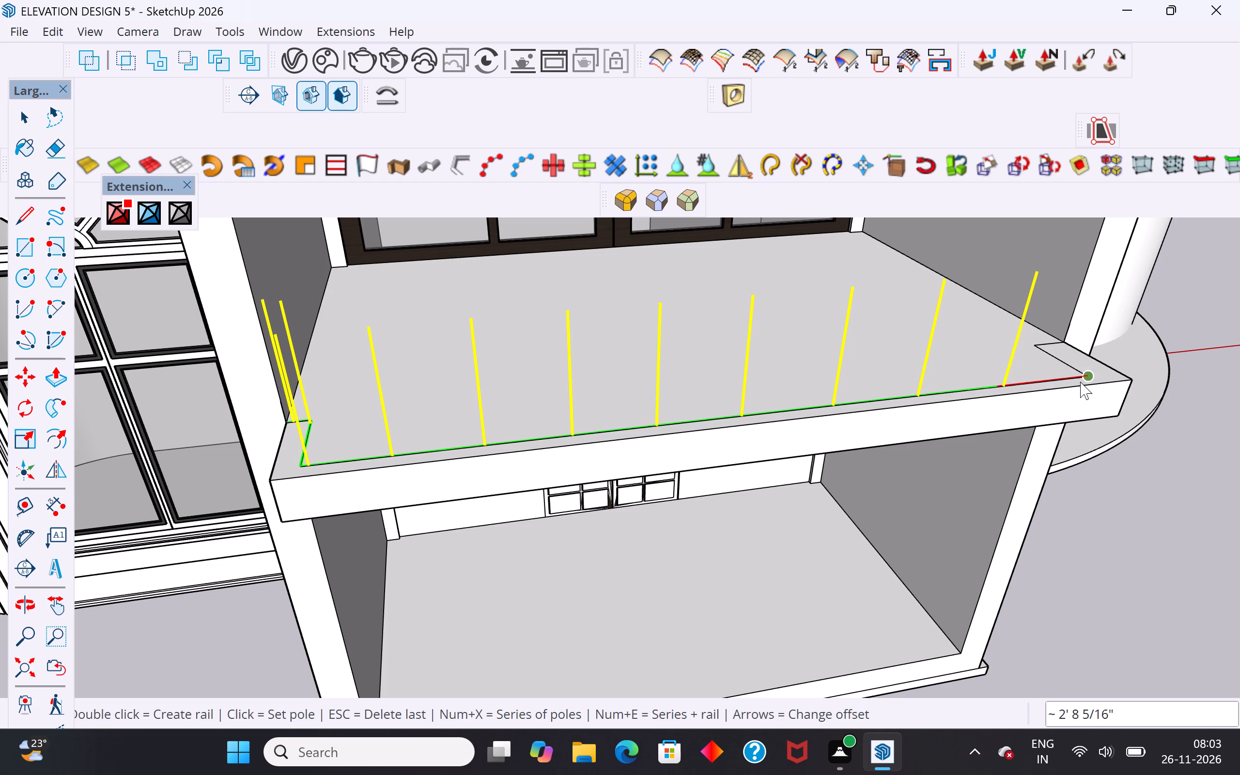
click(1084, 372)
Set poles along the outline's right return and its short end segment, and create the rail ending at the bay wall.
middle_drag(1152, 391, 795, 400)
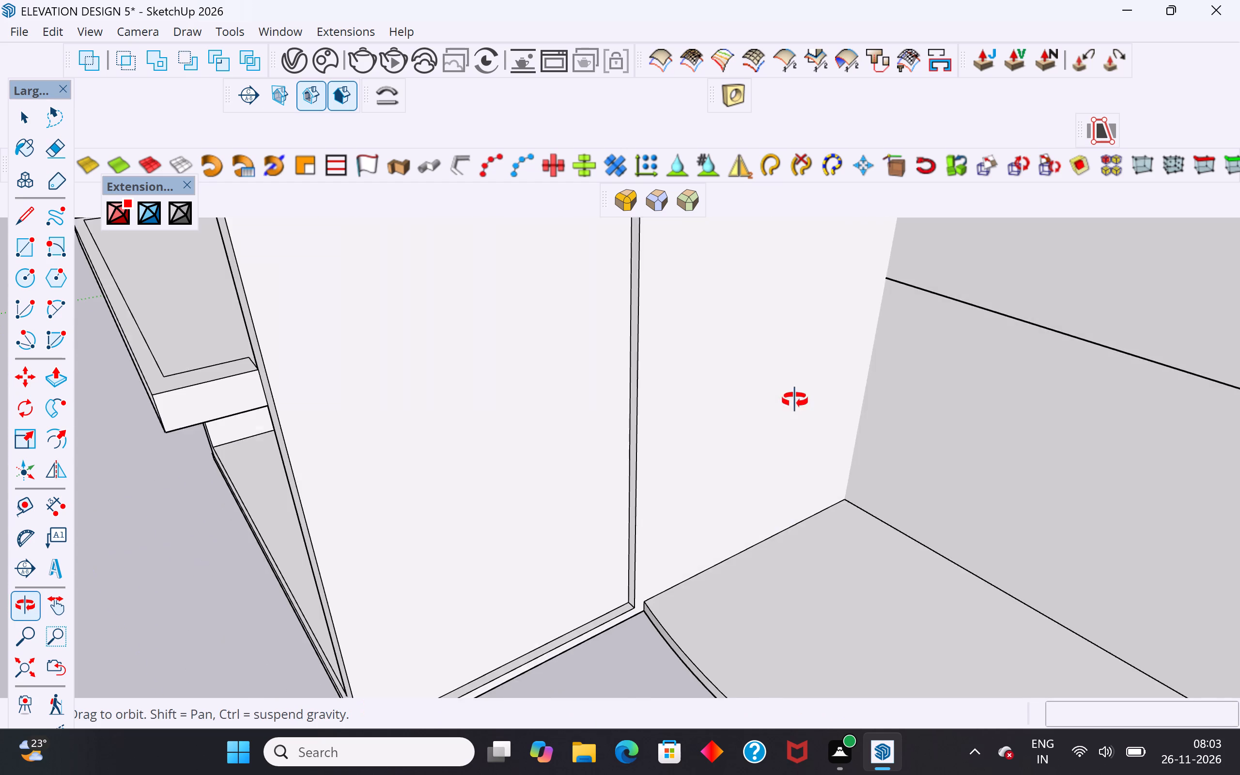
middle_drag(795, 400, 812, 403)
scroll(1084, 375, down, 5)
scroll(561, 397, up, 6)
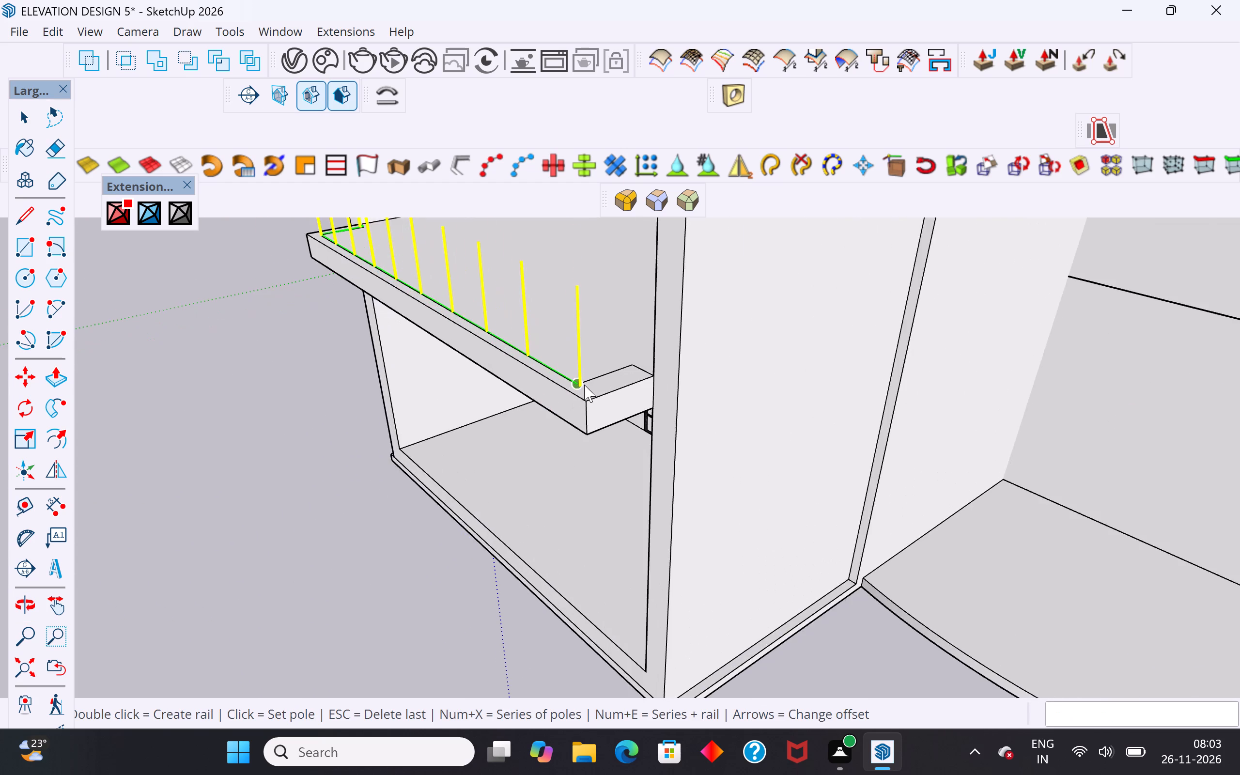
scroll(584, 385, up, 7)
click(636, 360)
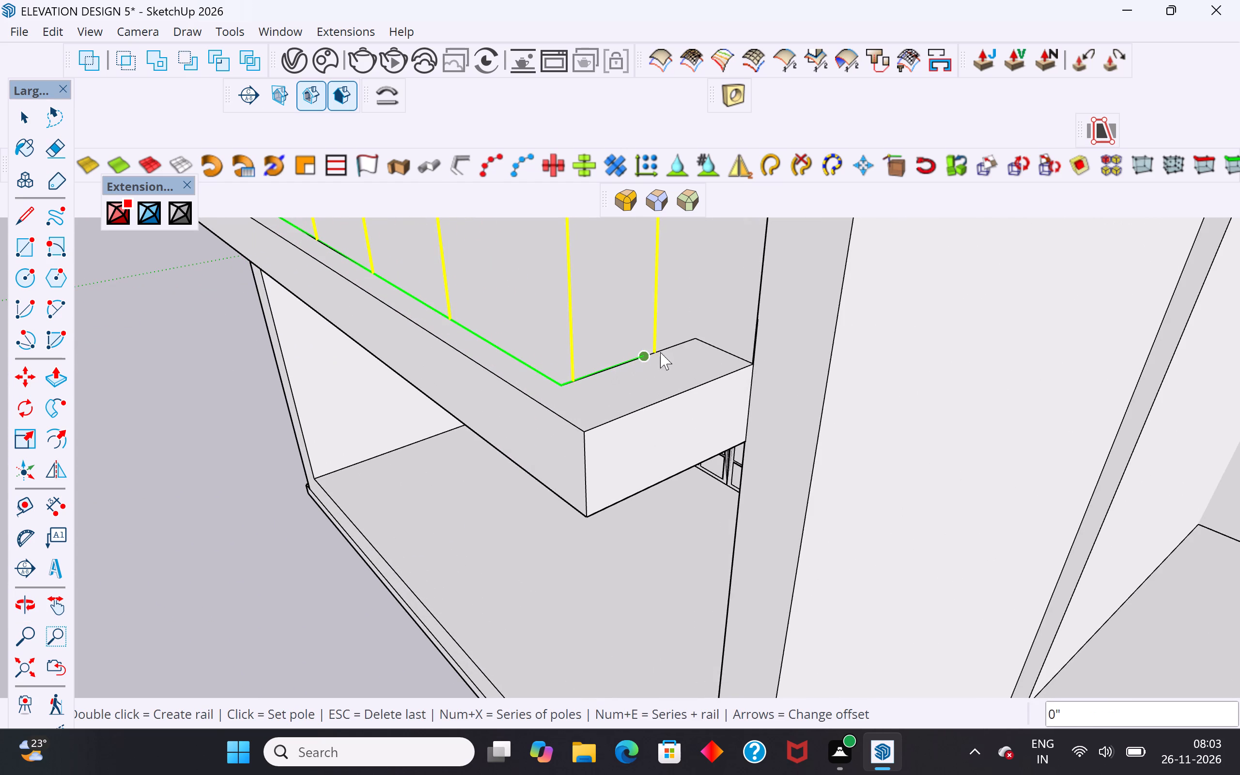
click(684, 346)
click(719, 359)
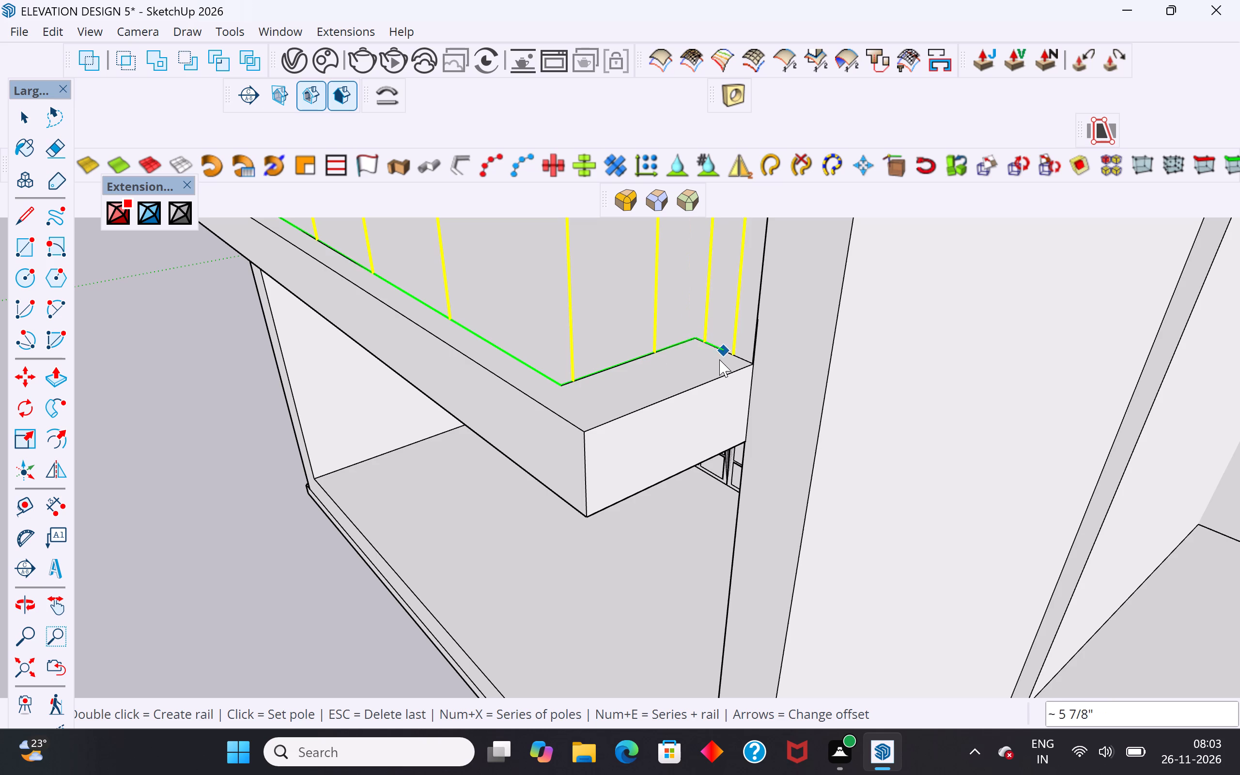
double_click(747, 361)
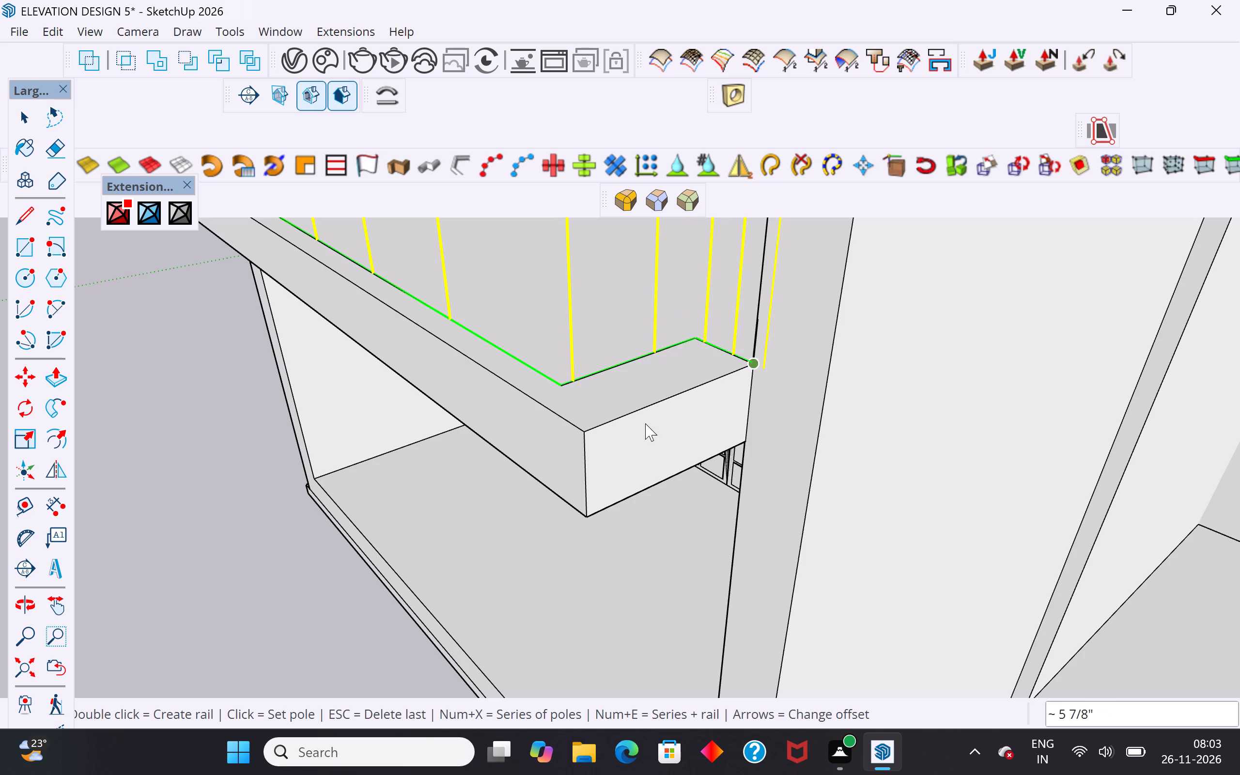
Scale the new balcony railing along the red axis to about 0.98, pulling its right end in from the bay wall.
middle_drag(706, 423, 921, 458)
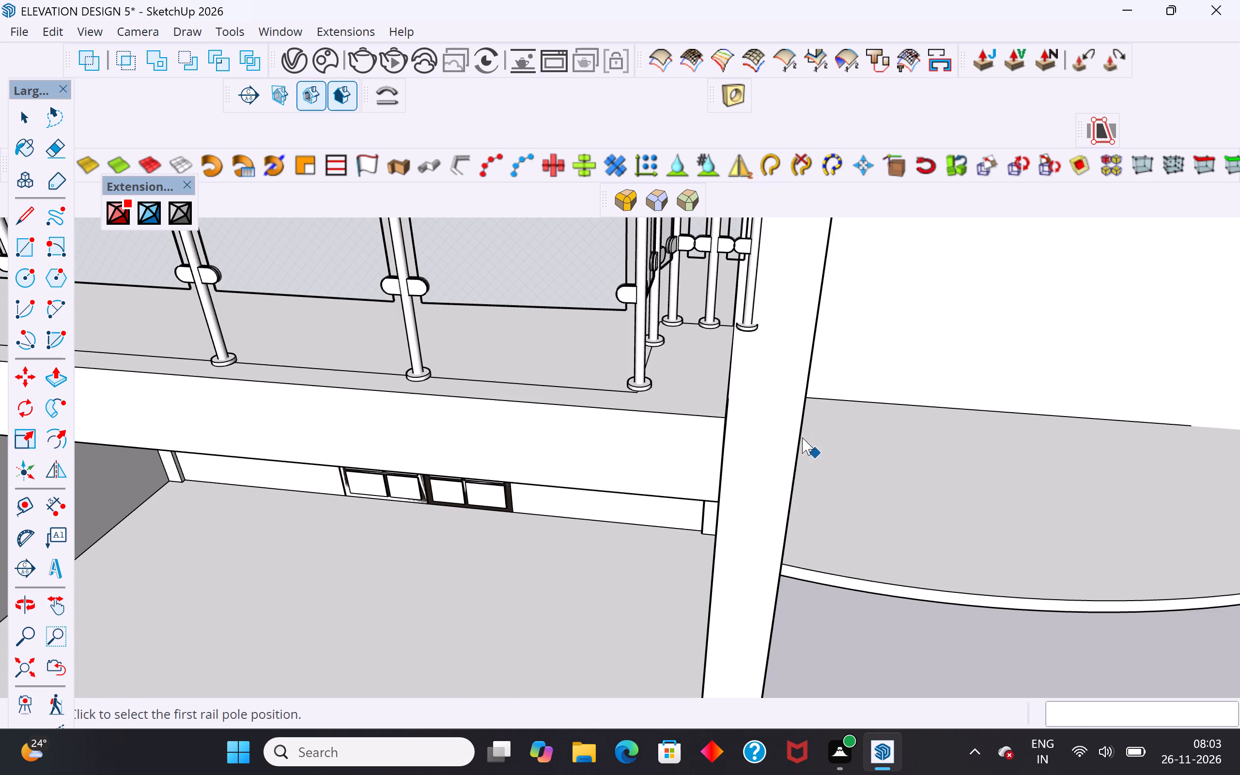
scroll(739, 340, up, 2)
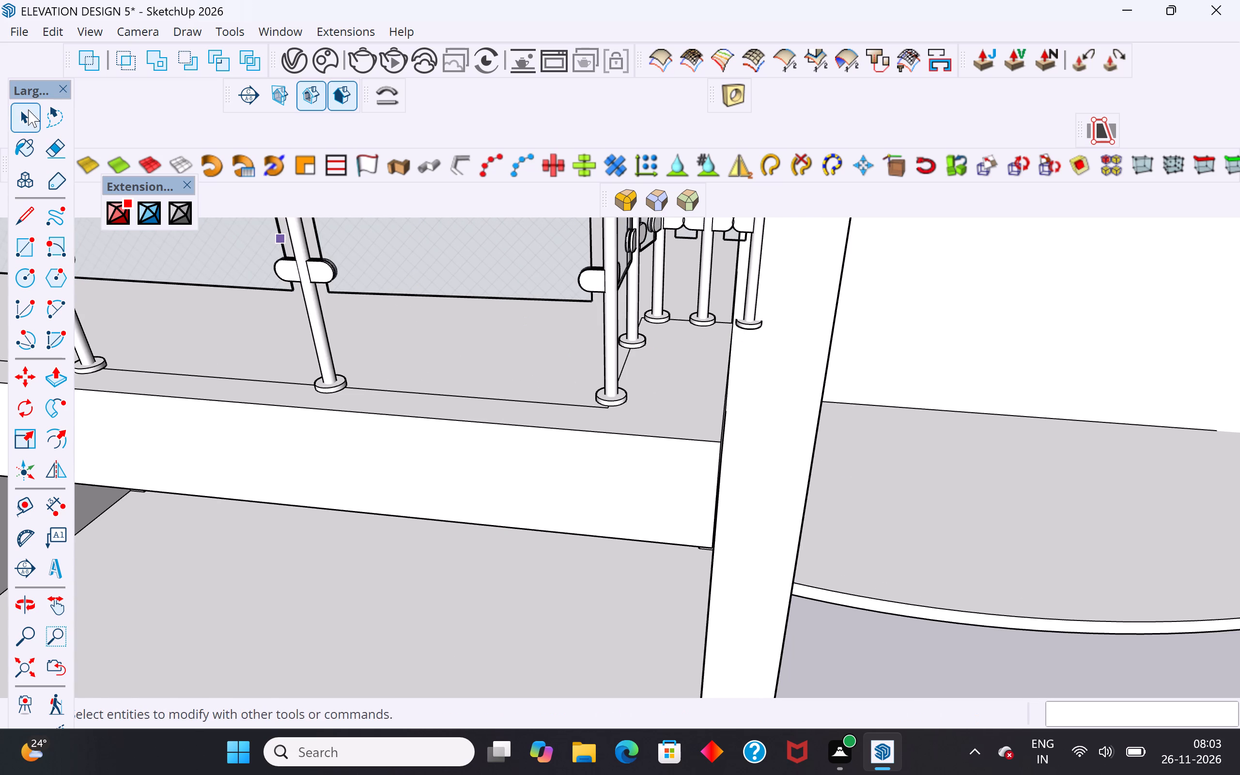
click(28, 109)
scroll(363, 494, down, 5)
middle_drag(429, 443, 434, 437)
scroll(435, 544, down, 5)
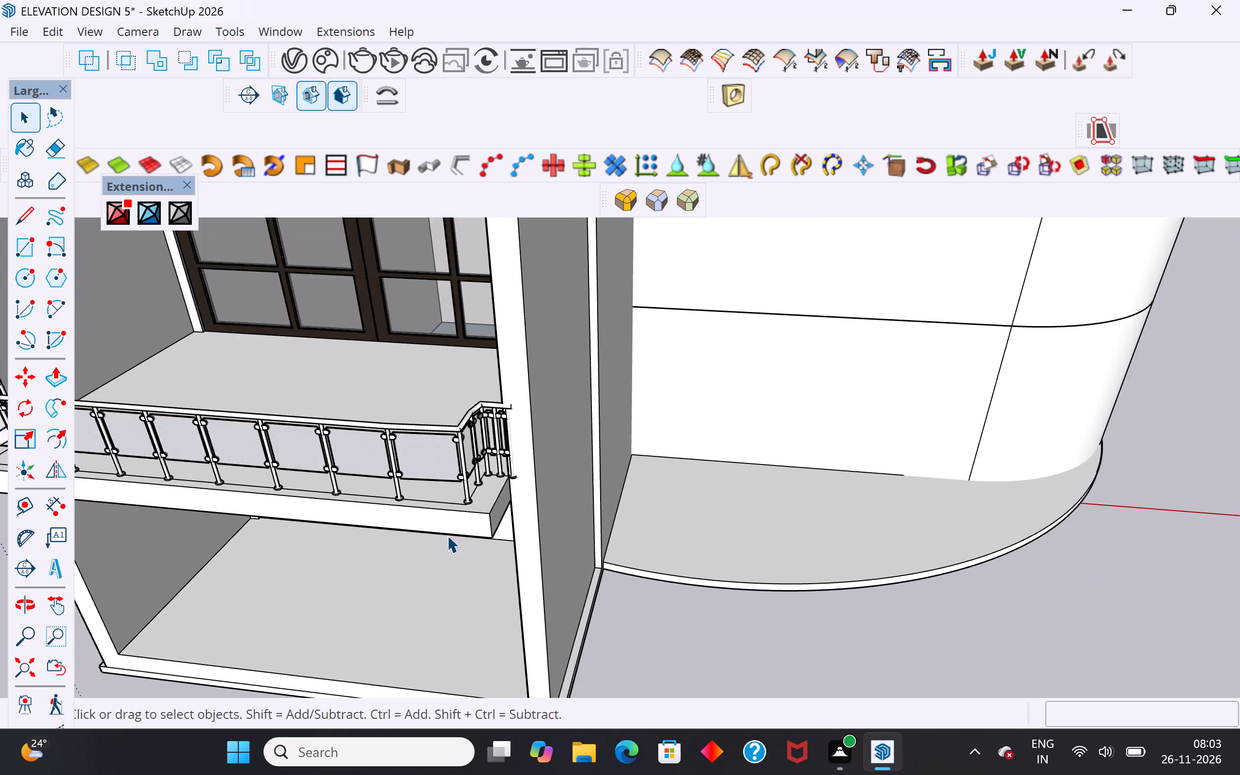
middle_drag(460, 513, 478, 481)
scroll(523, 381, up, 4)
click(526, 393)
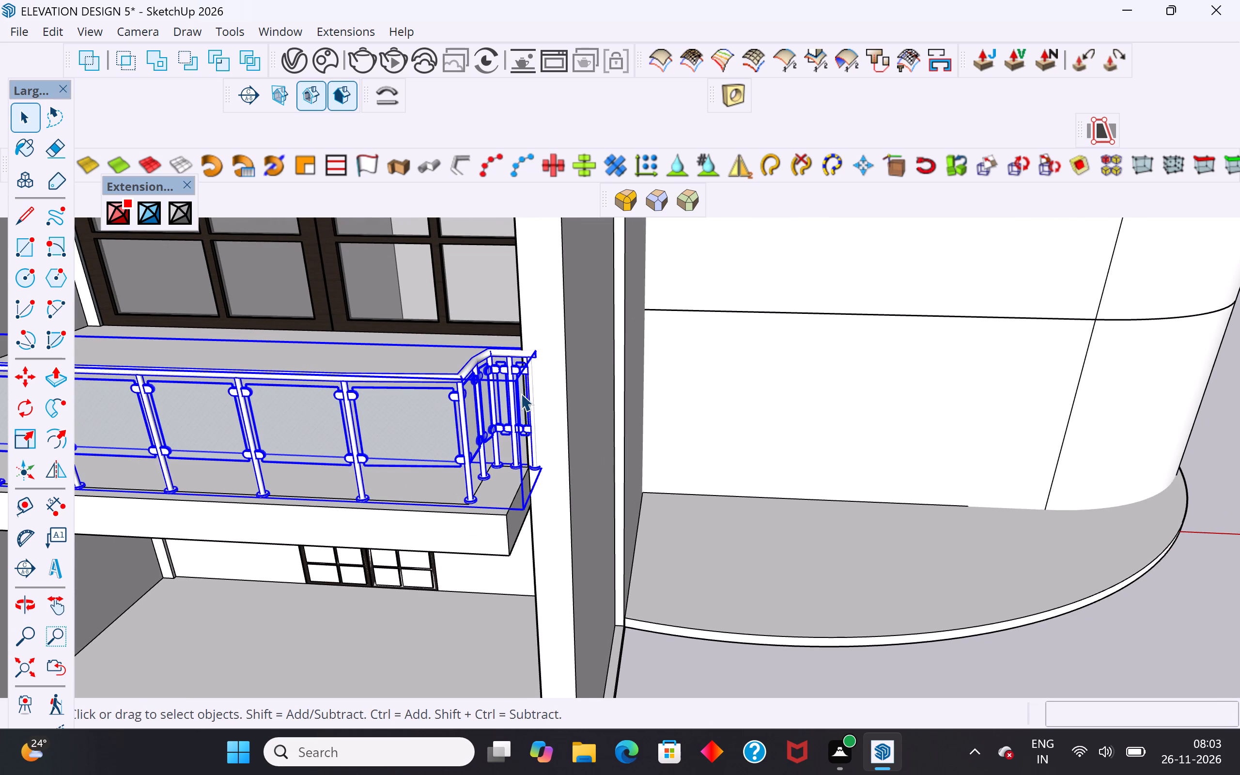
scroll(520, 392, up, 1)
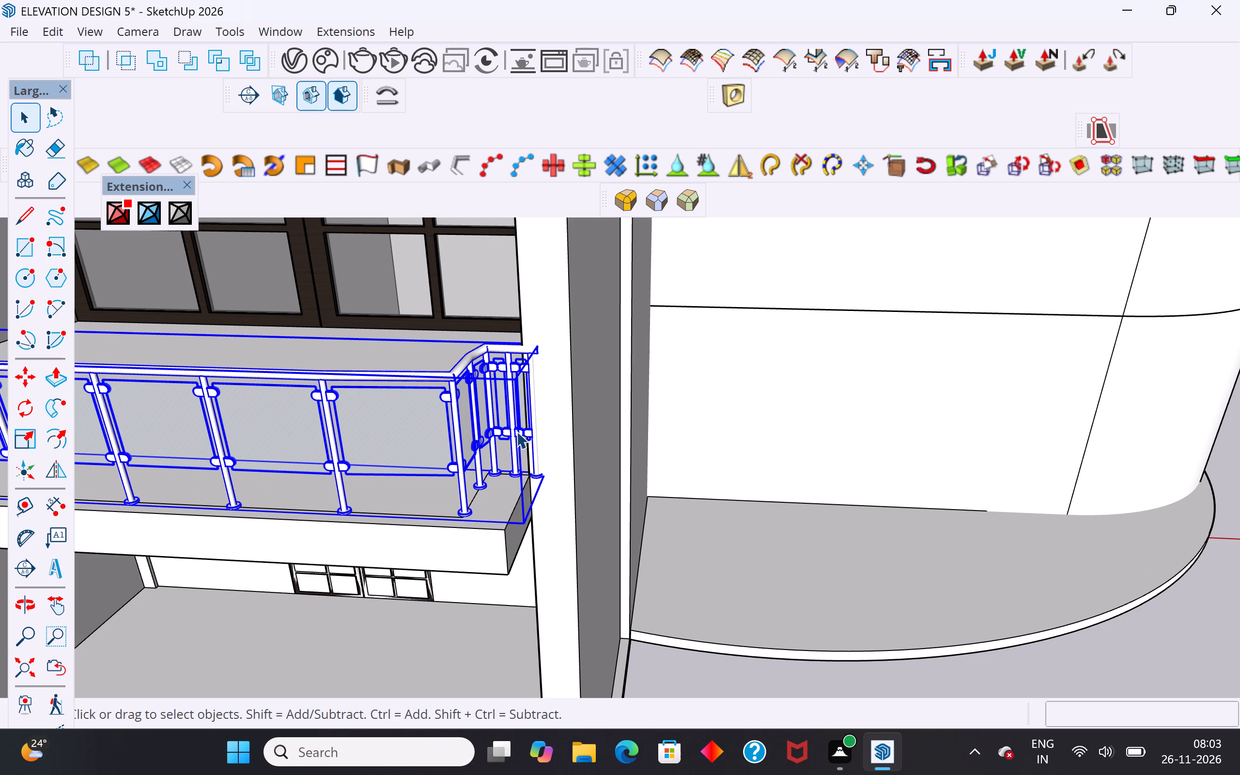
key(s)
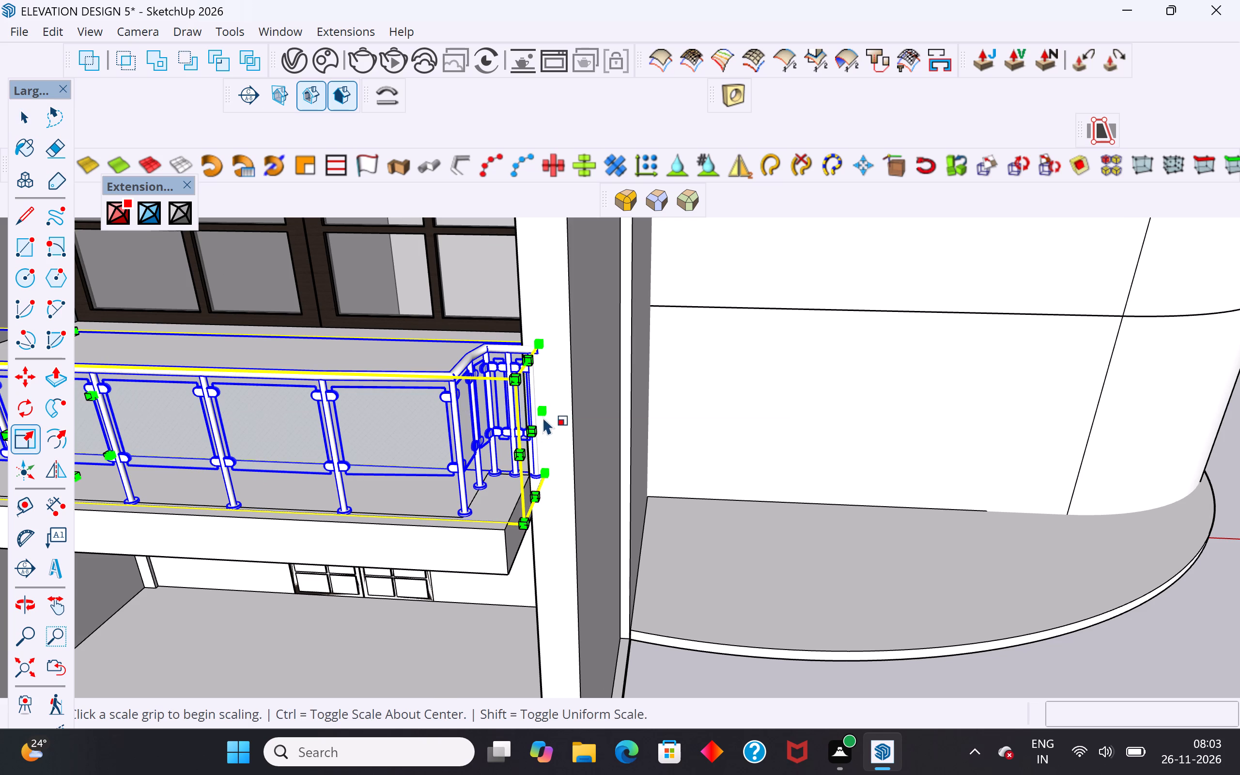
click(530, 430)
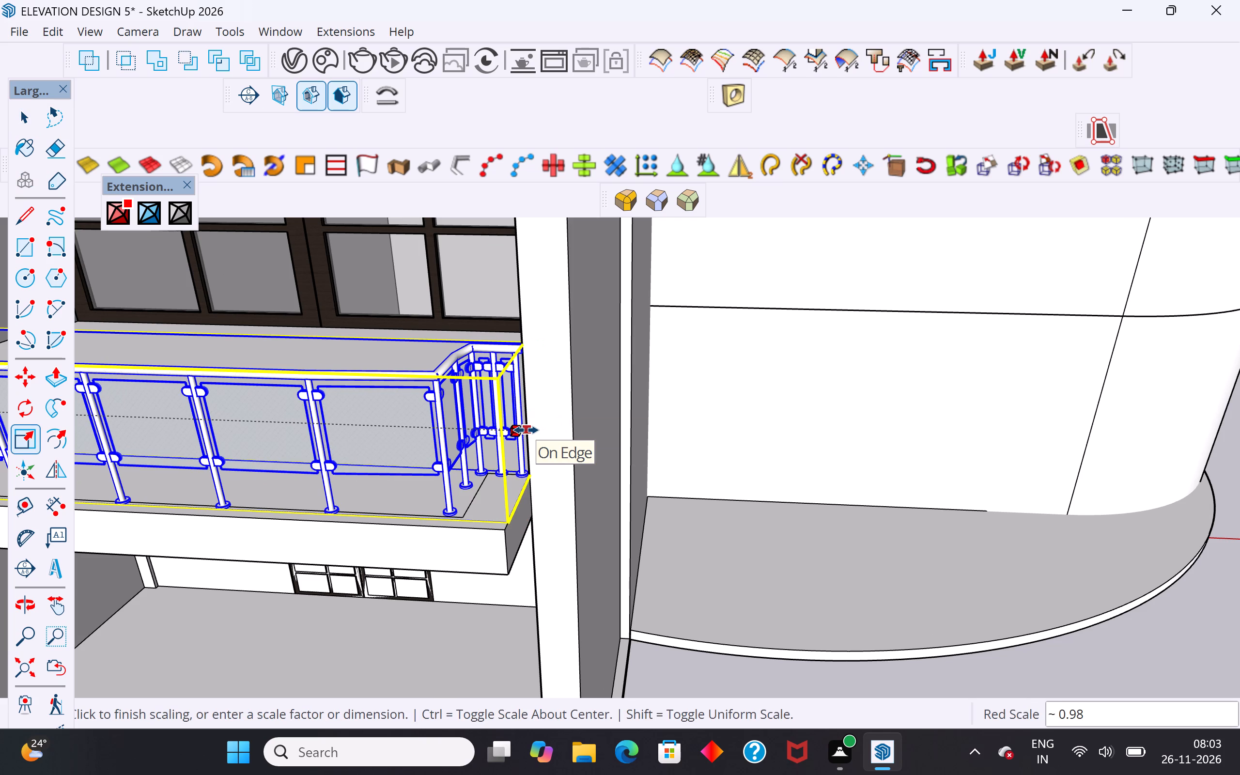
click(526, 430)
Examine the scaled railing's left return and pole bases against the bay wall and slab edge, and clear the selection.
scroll(989, 424, down, 3)
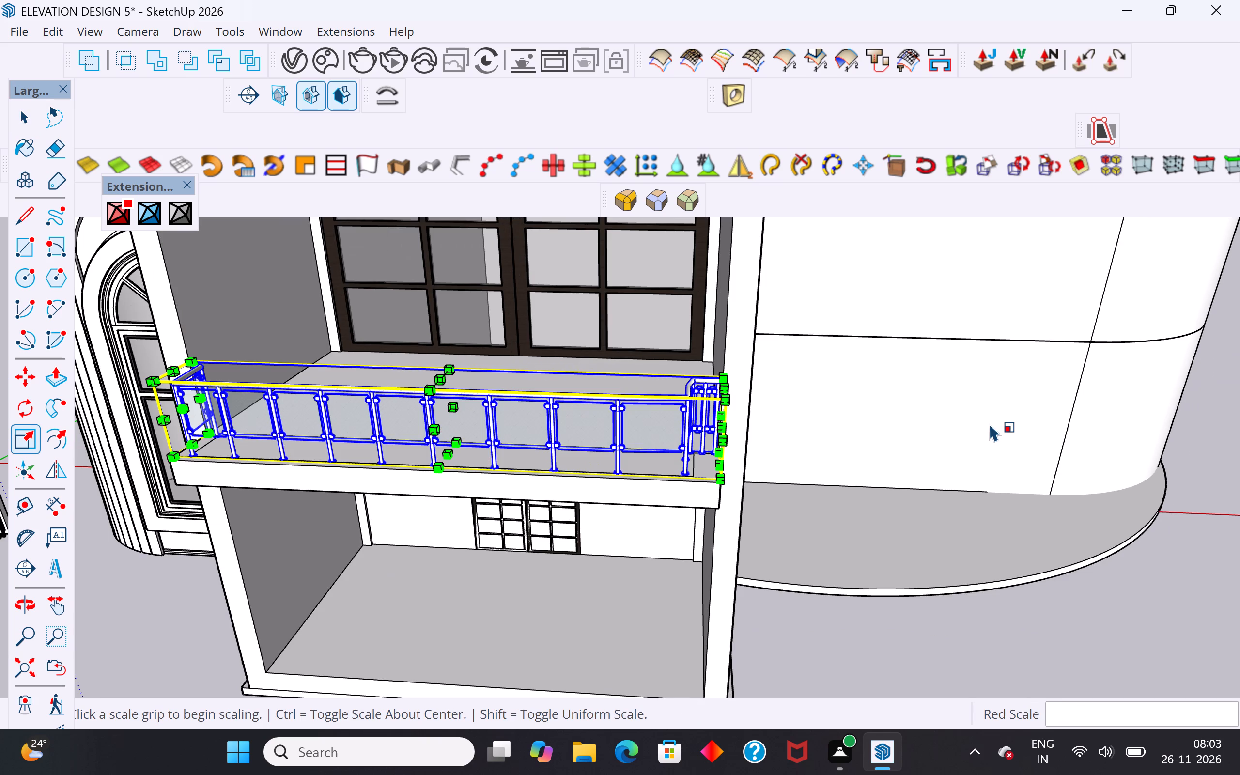
middle_drag(143, 460, 341, 420)
scroll(415, 466, up, 2)
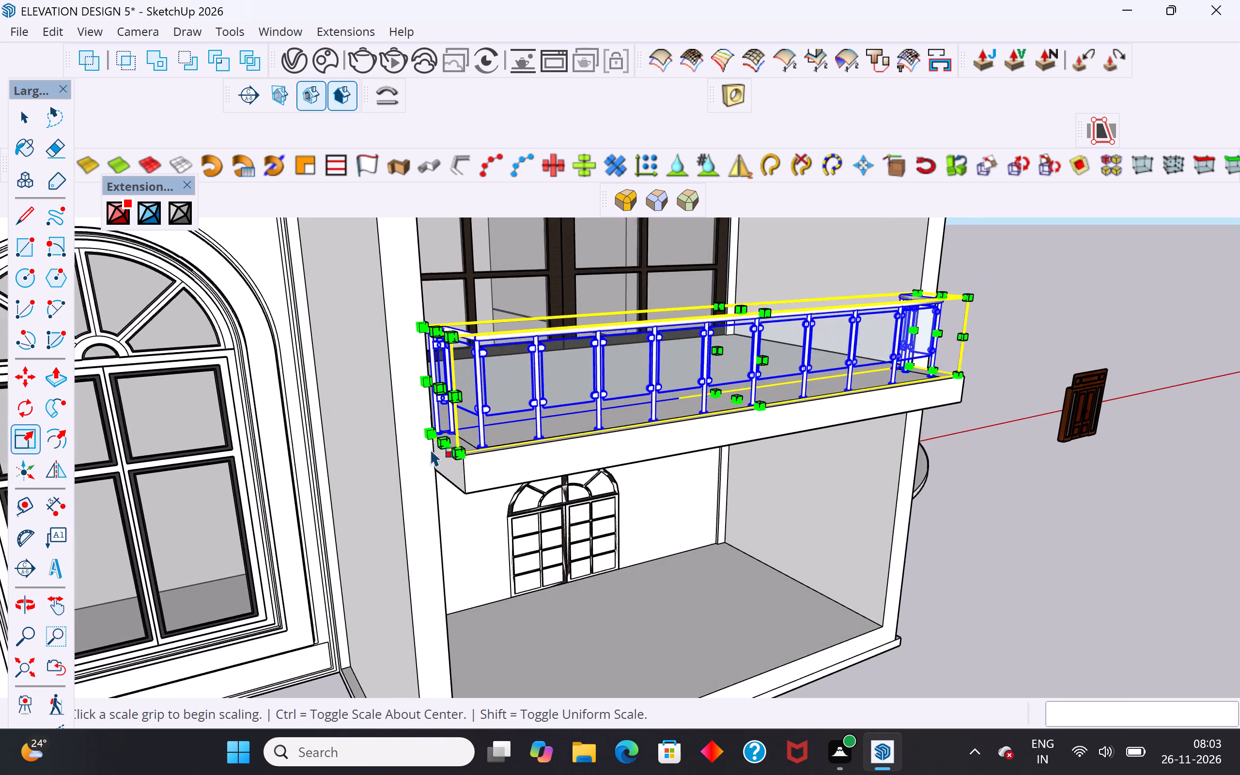
scroll(430, 449, up, 15)
middle_drag(452, 449, 389, 529)
click(42, 122)
click(29, 119)
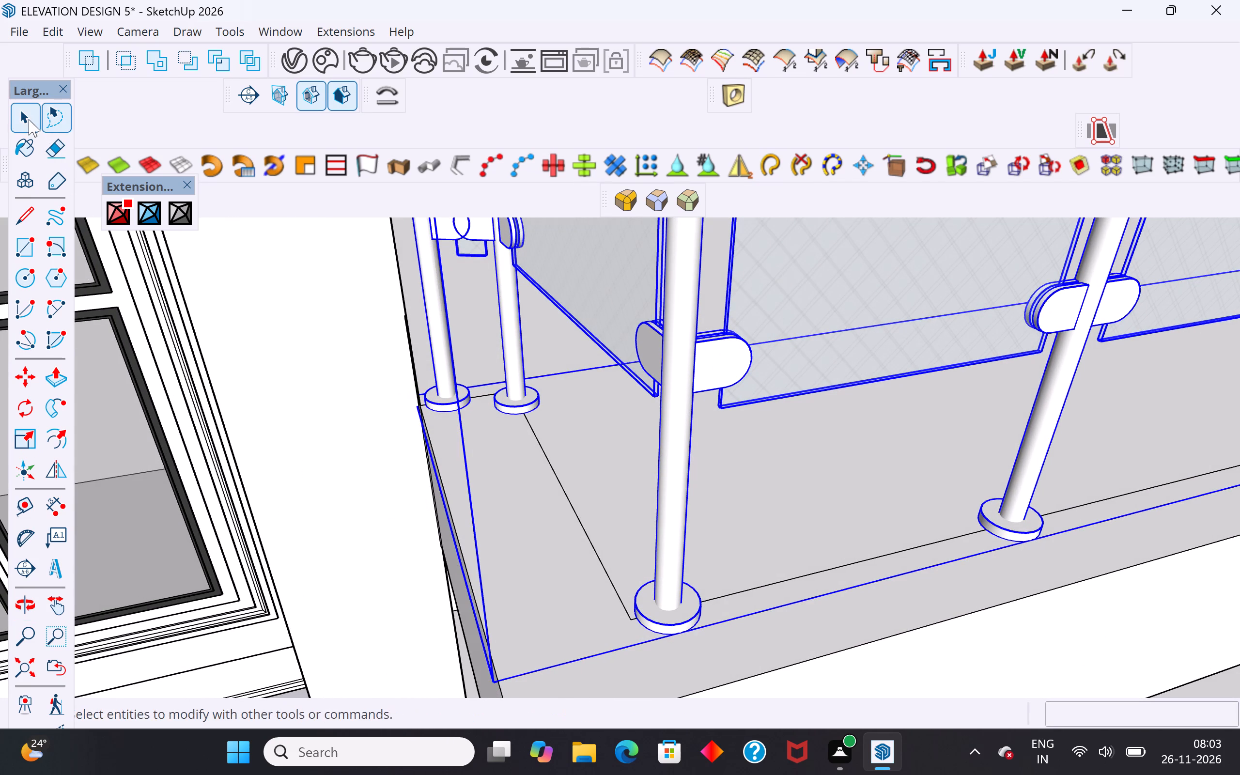
scroll(418, 445, down, 10)
middle_drag(423, 486, 806, 390)
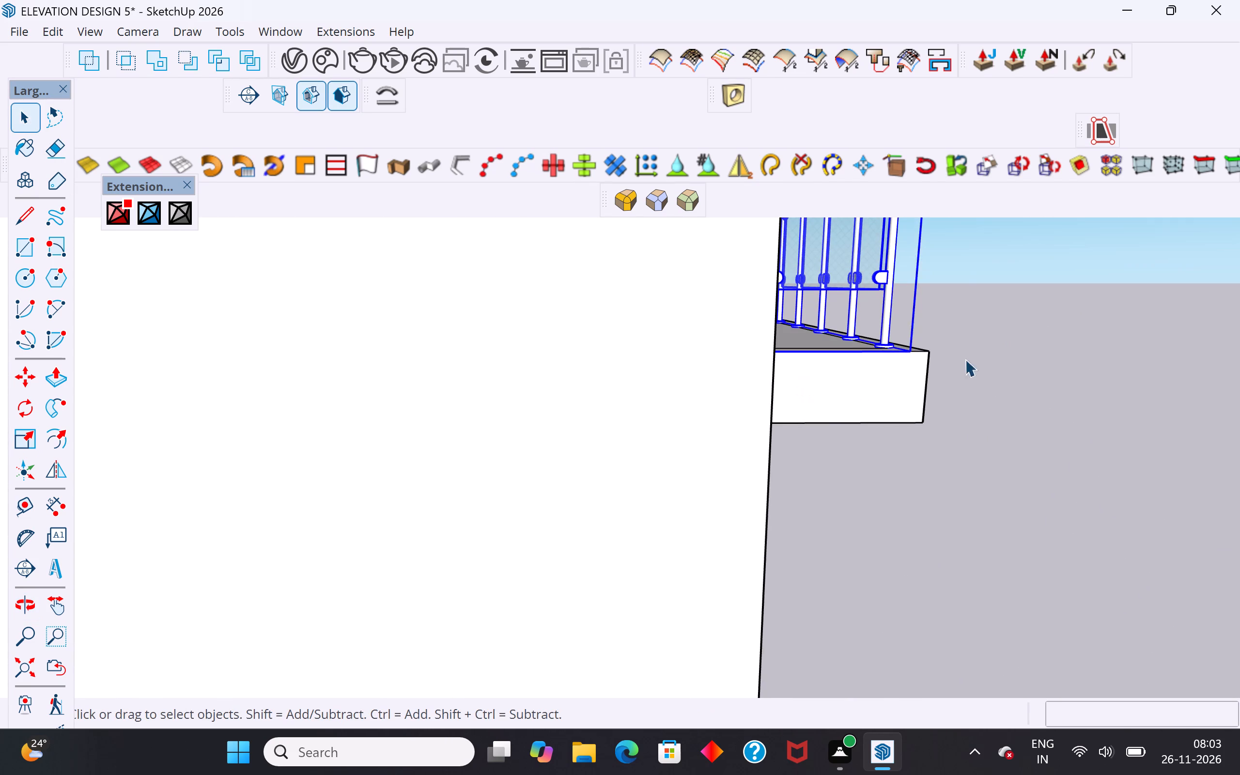
click(1003, 341)
Examine the whole front elevation from several angles, checking the railing, the upper arched window and the small lower door.
scroll(969, 356, down, 6)
middle_drag(1024, 372, 594, 556)
scroll(472, 447, down, 8)
middle_drag(696, 552, 589, 314)
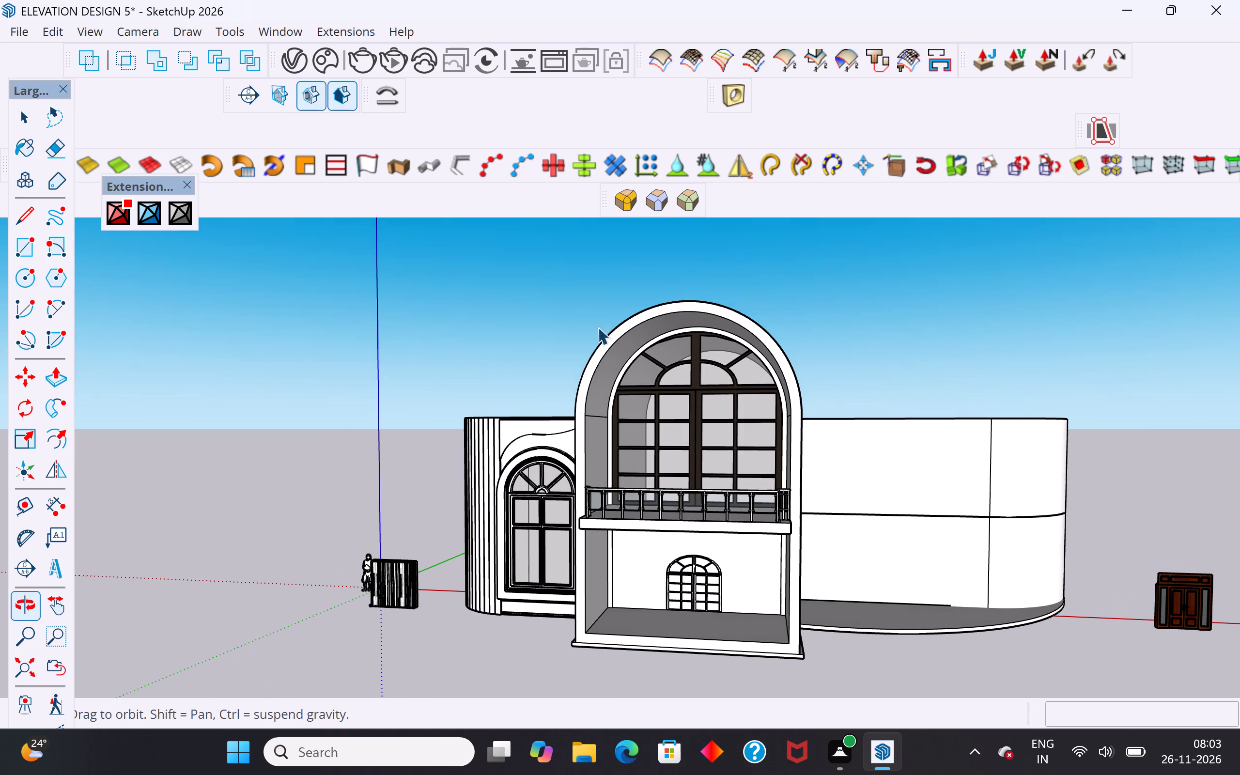
middle_drag(689, 596, 708, 596)
scroll(708, 594, up, 4)
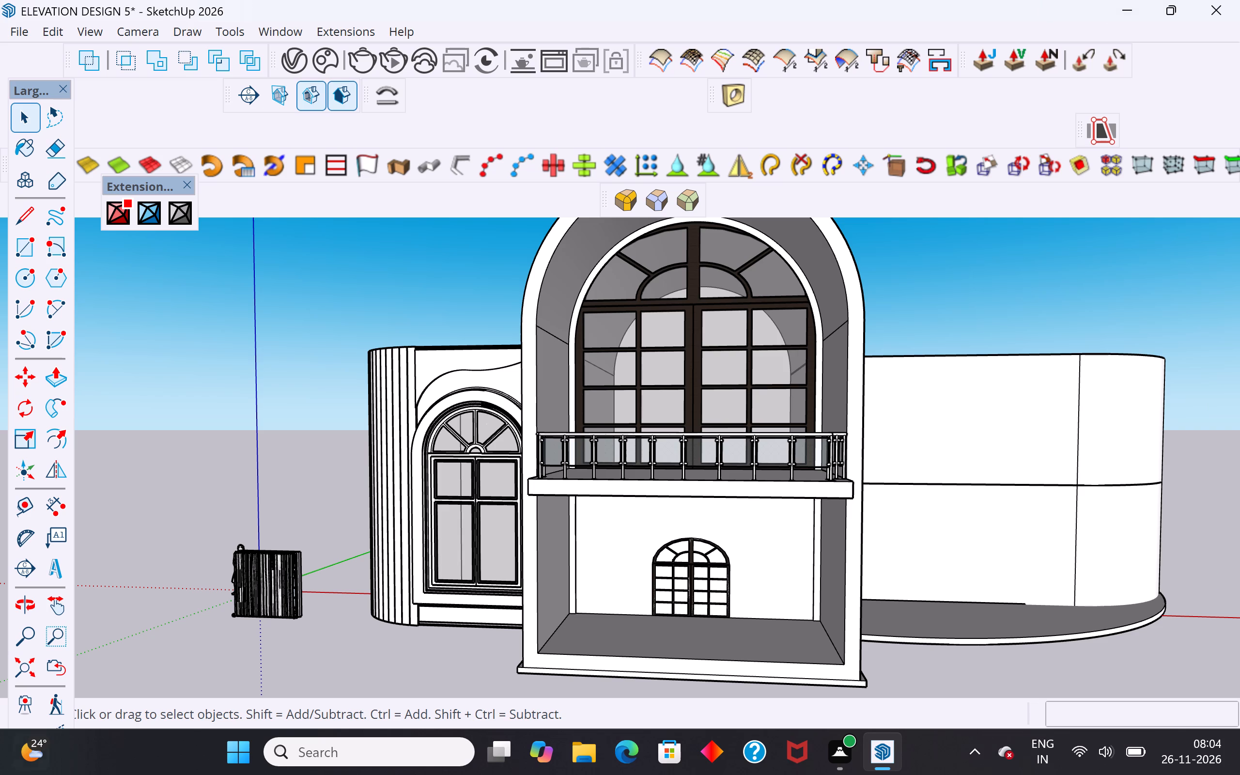
scroll(897, 480, down, 4)
scroll(597, 523, down, 5)
middle_drag(606, 542, 672, 553)
scroll(467, 469, down, 4)
middle_drag(558, 507, 546, 573)
scroll(645, 625, up, 3)
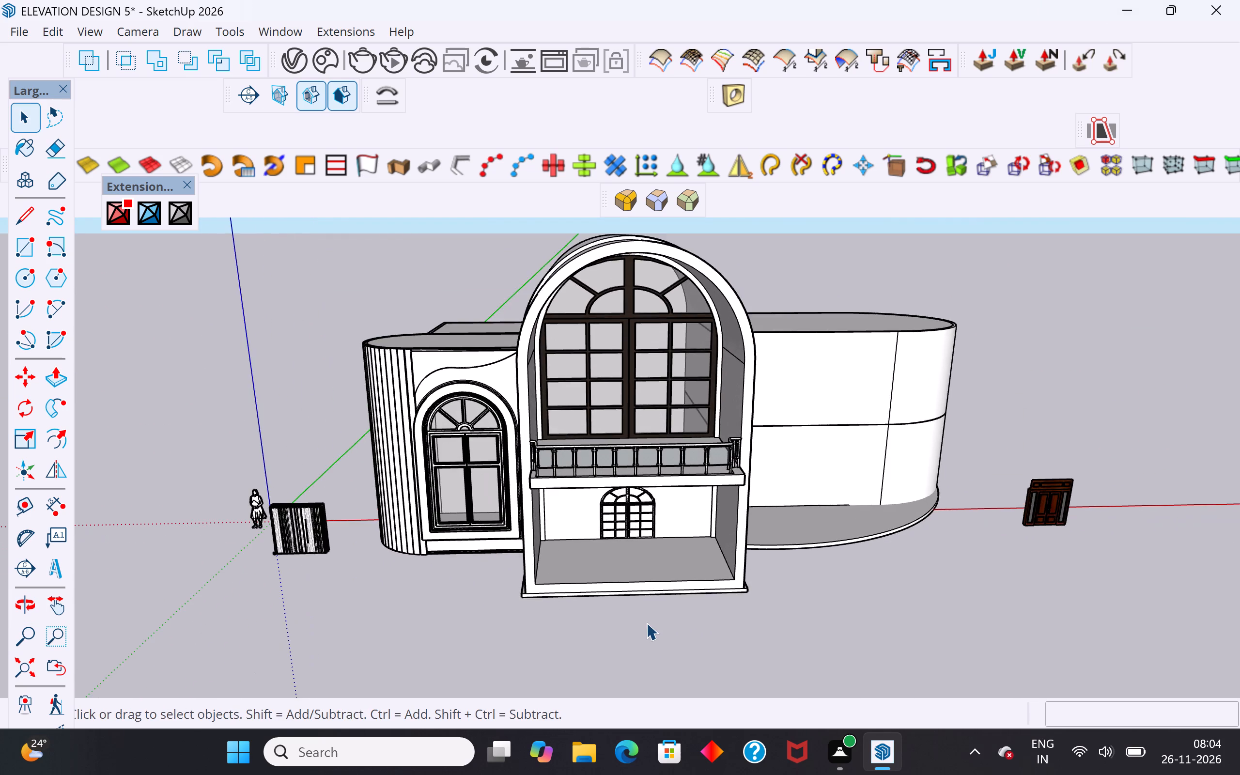
middle_drag(646, 622, 621, 568)
scroll(629, 269, up, 4)
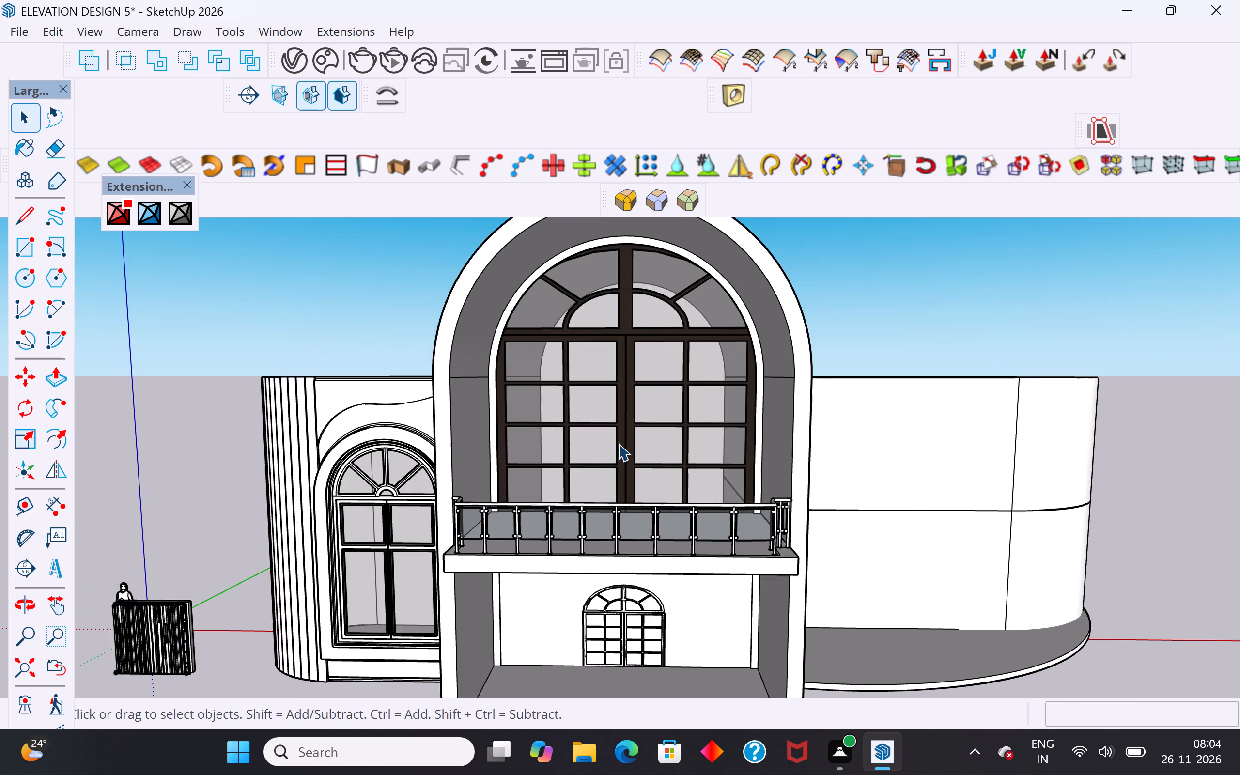
scroll(619, 465, up, 4)
middle_drag(622, 466, 606, 531)
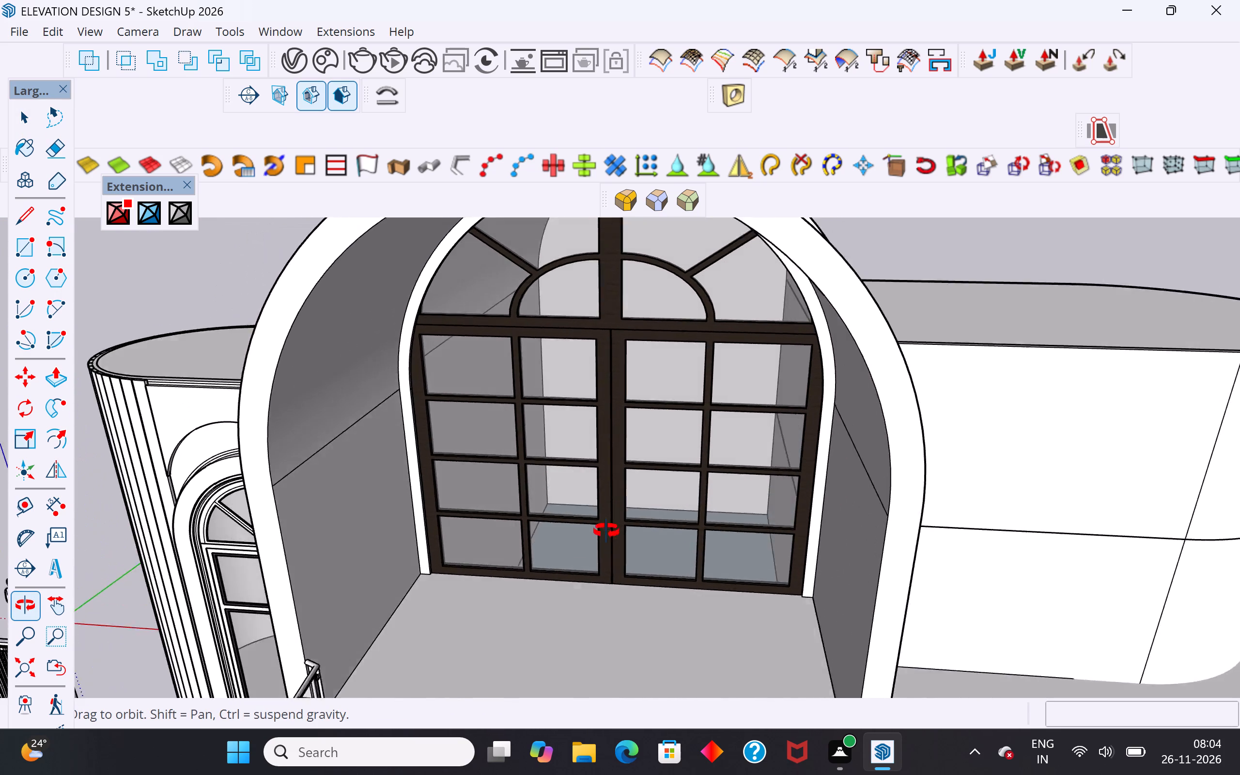
middle_drag(606, 531, 643, 474)
scroll(595, 479, down, 4)
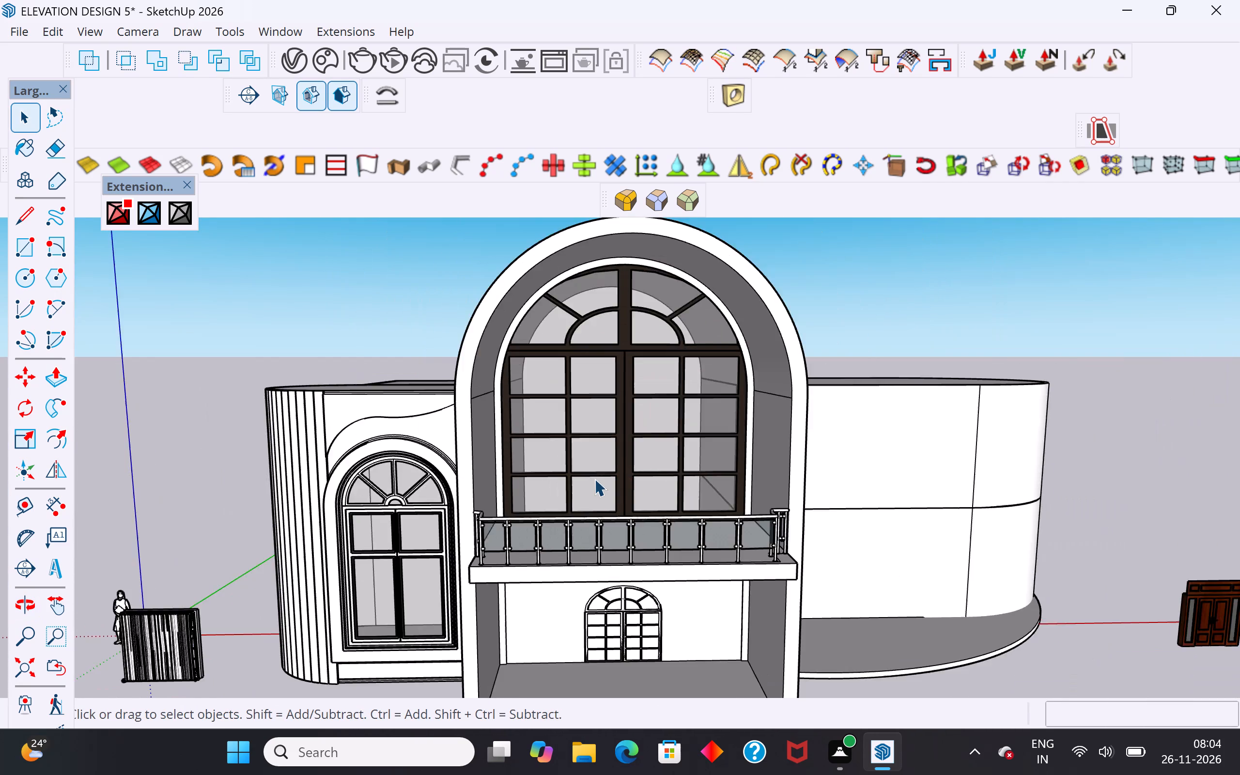
scroll(594, 479, down, 6)
middle_drag(635, 631, 621, 595)
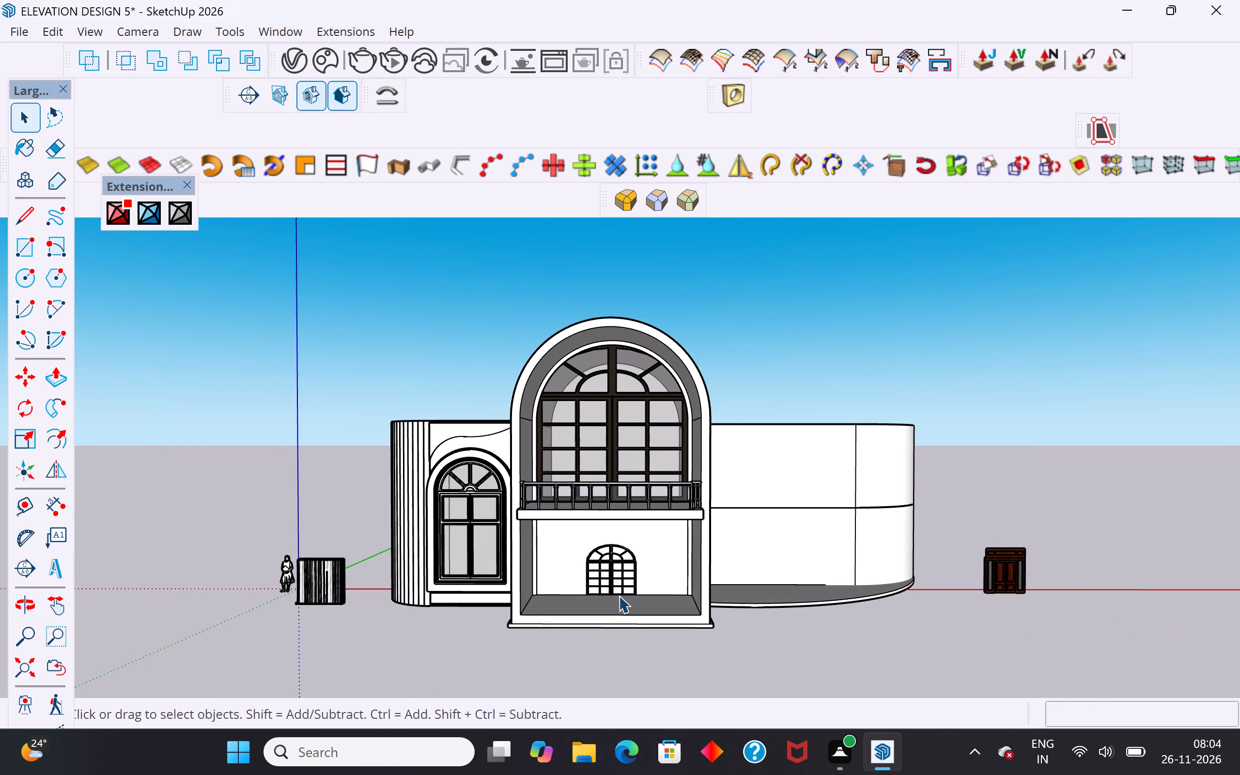
scroll(619, 595, up, 5)
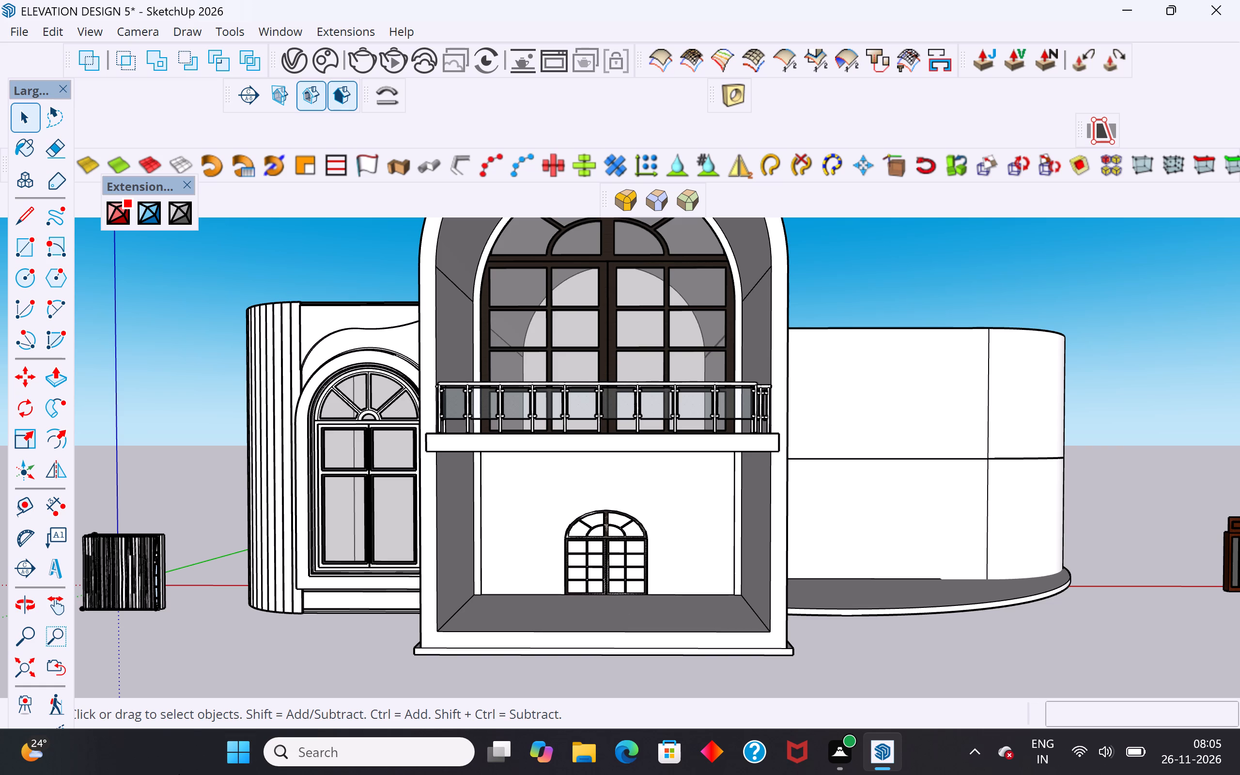
scroll(534, 554, down, 3)
middle_drag(544, 554, 555, 614)
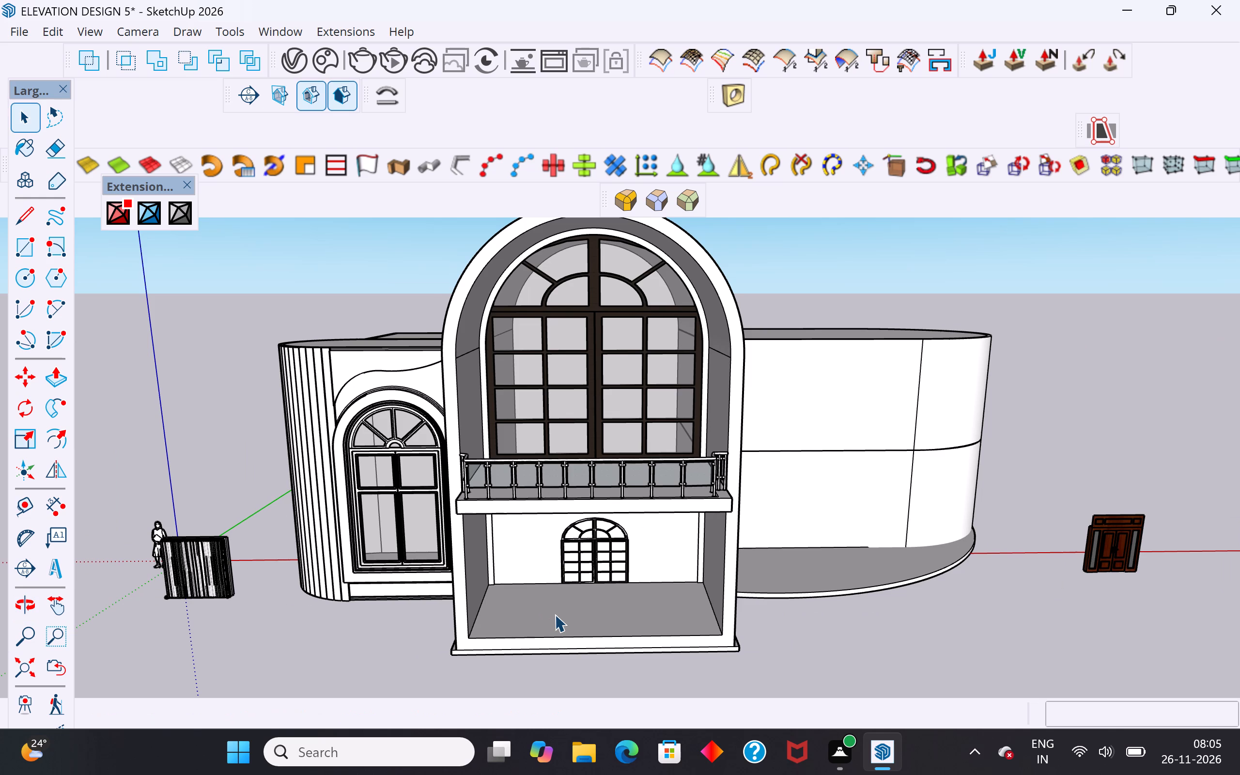
Scale the small lower arched door uniformly about its centre to about 1.53.
scroll(599, 558, up, 5)
middle_drag(606, 548, 612, 471)
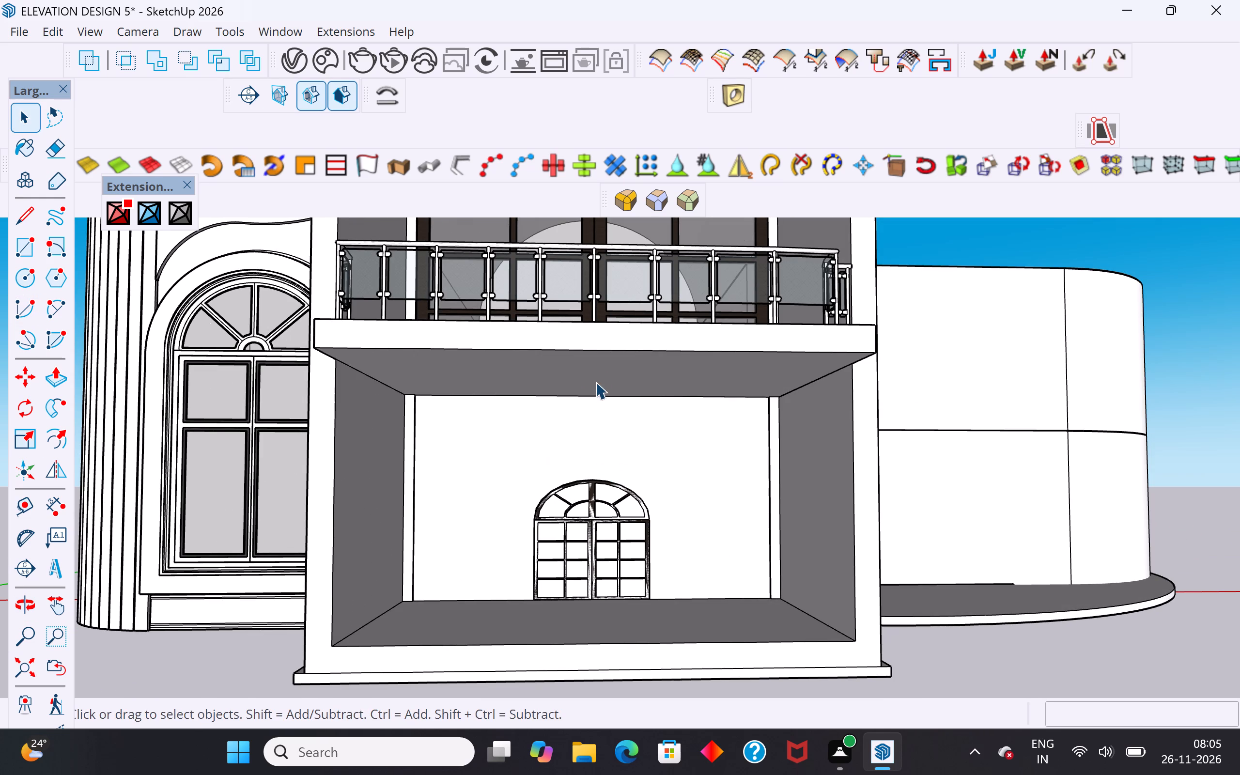
middle_drag(595, 382, 570, 402)
click(613, 518)
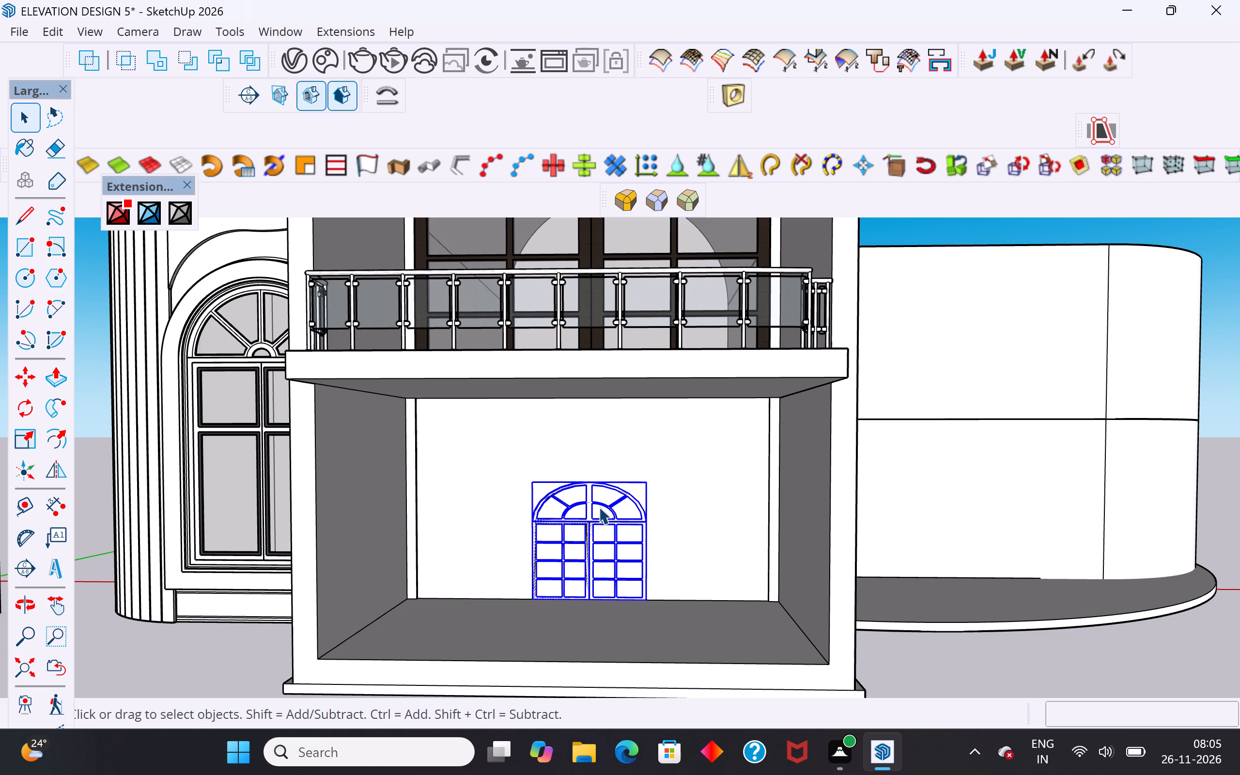
key(s)
ctrl+drag(531, 482, 531, 480)
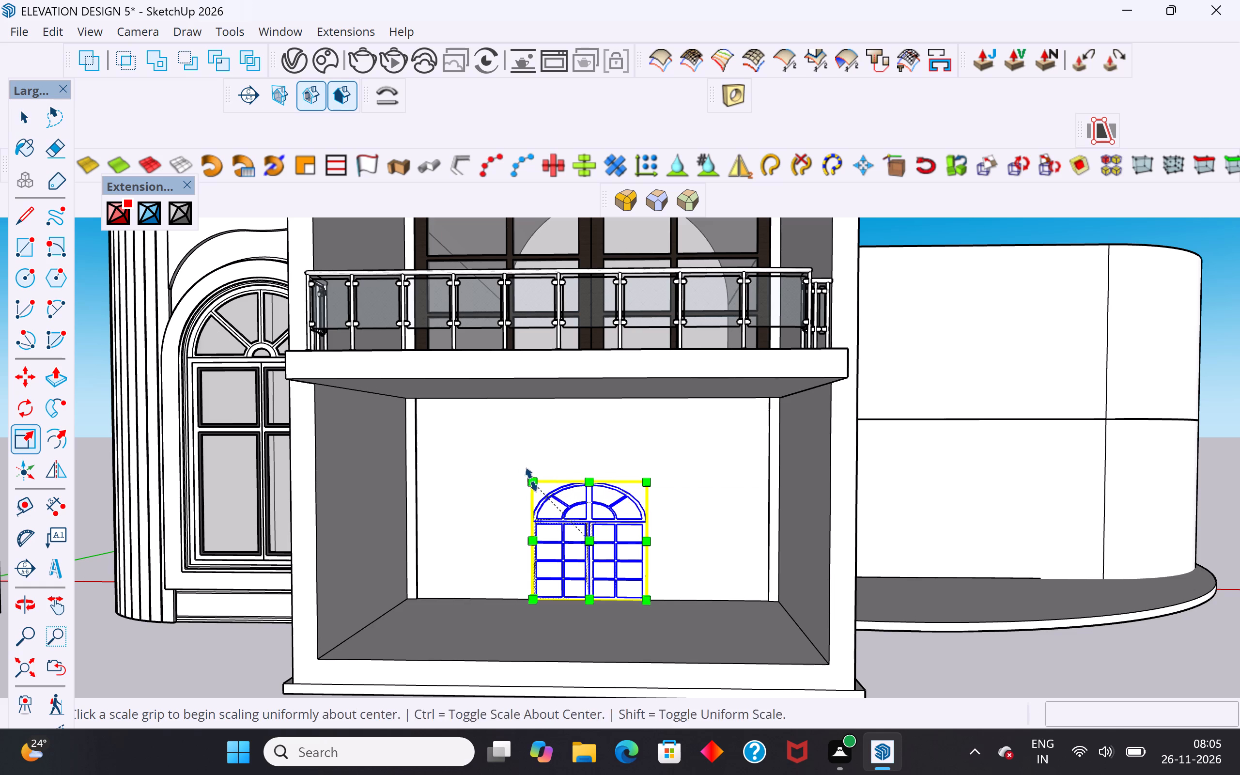
ctrl+drag(531, 480, 509, 448)
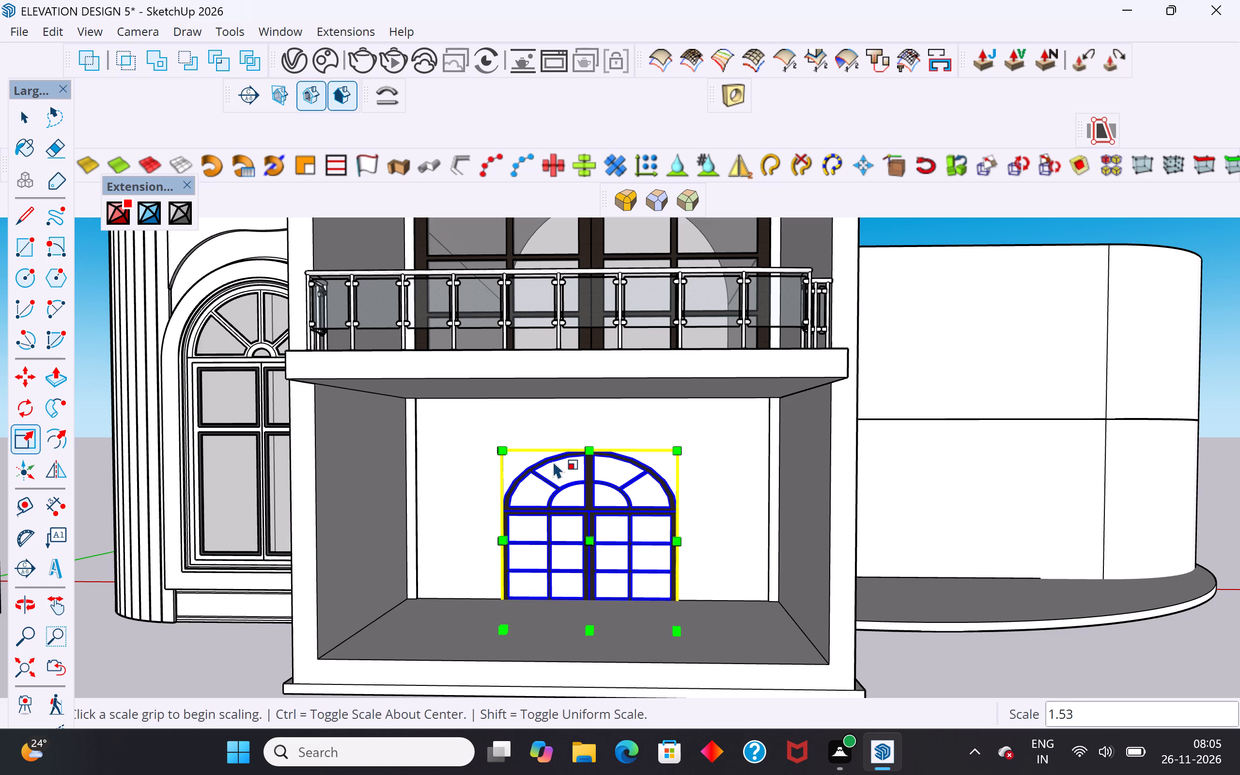
Move the enlarged arched door up along the blue axis by about 1' 8 1/2" and clear the selection.
key(m)
click(589, 452)
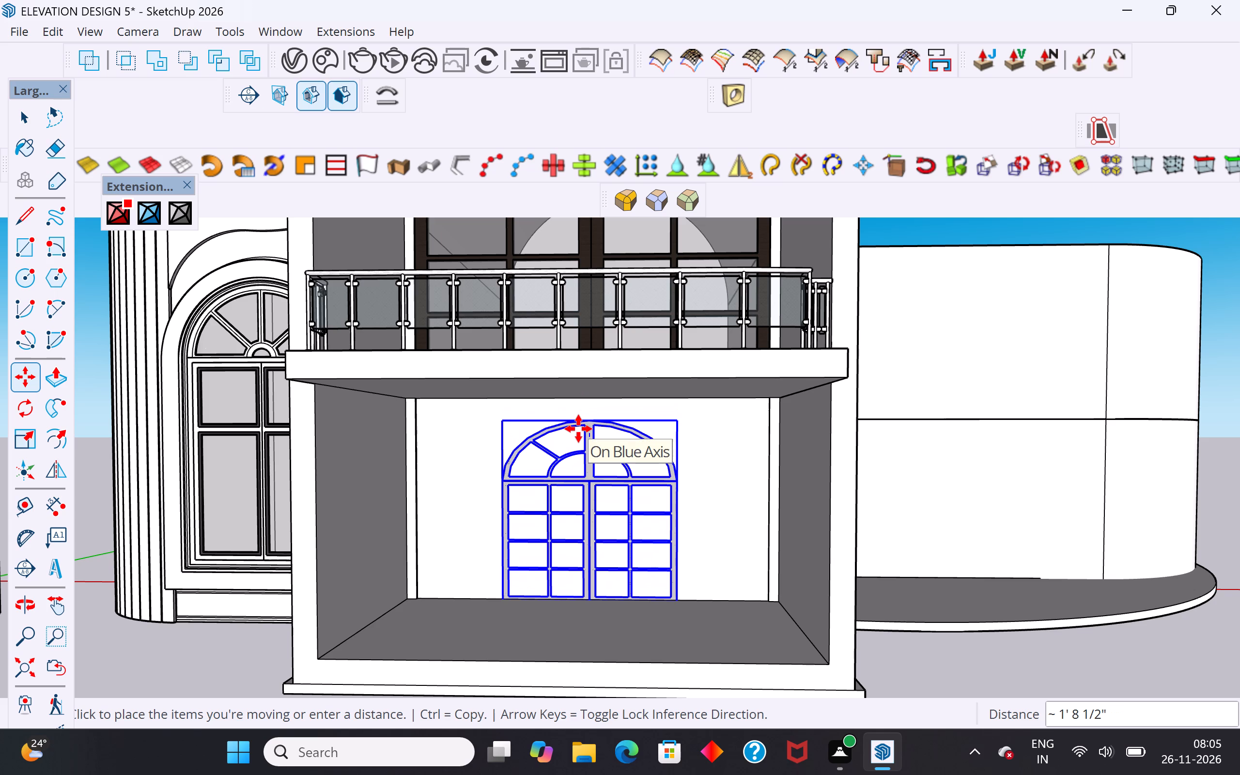
click(578, 429)
click(26, 126)
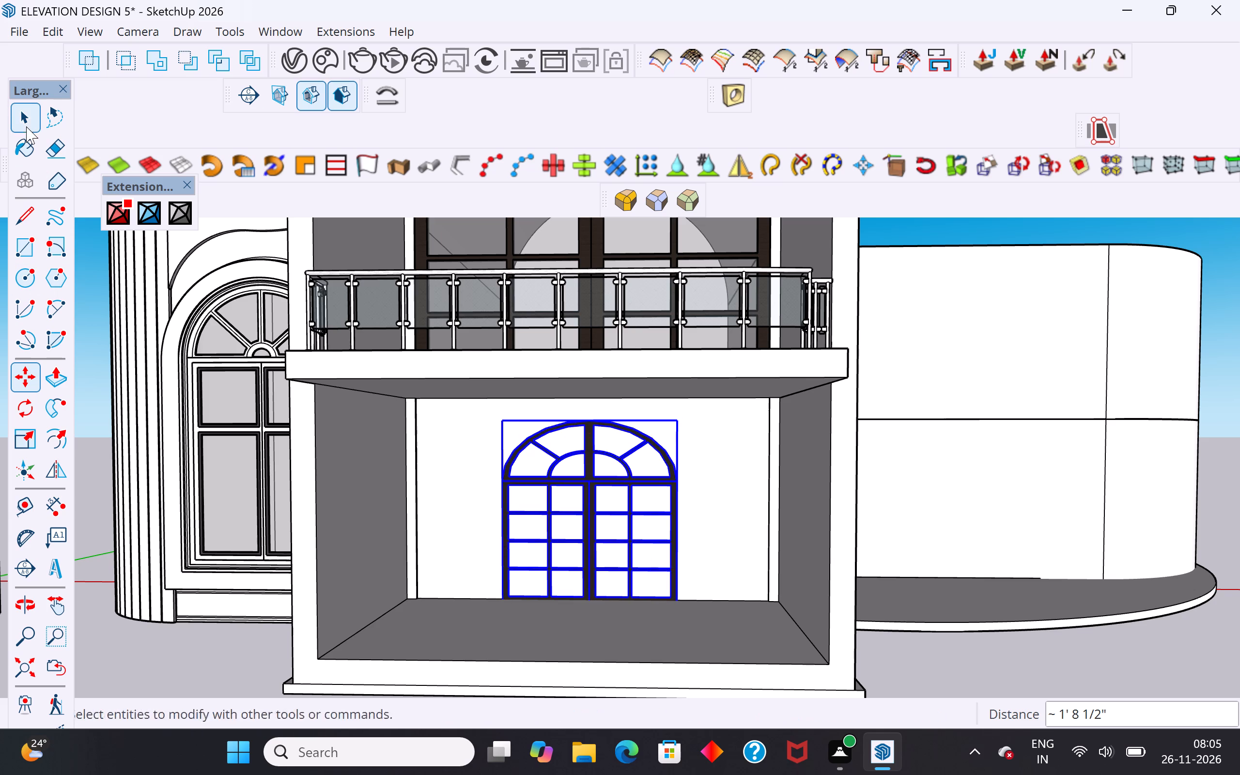
click(163, 667)
Examine the enlarged lower door against the bay's back wall and the whole front elevation, from far and near.
scroll(526, 541, down, 4)
middle_drag(530, 541, 615, 551)
scroll(573, 537, down, 3)
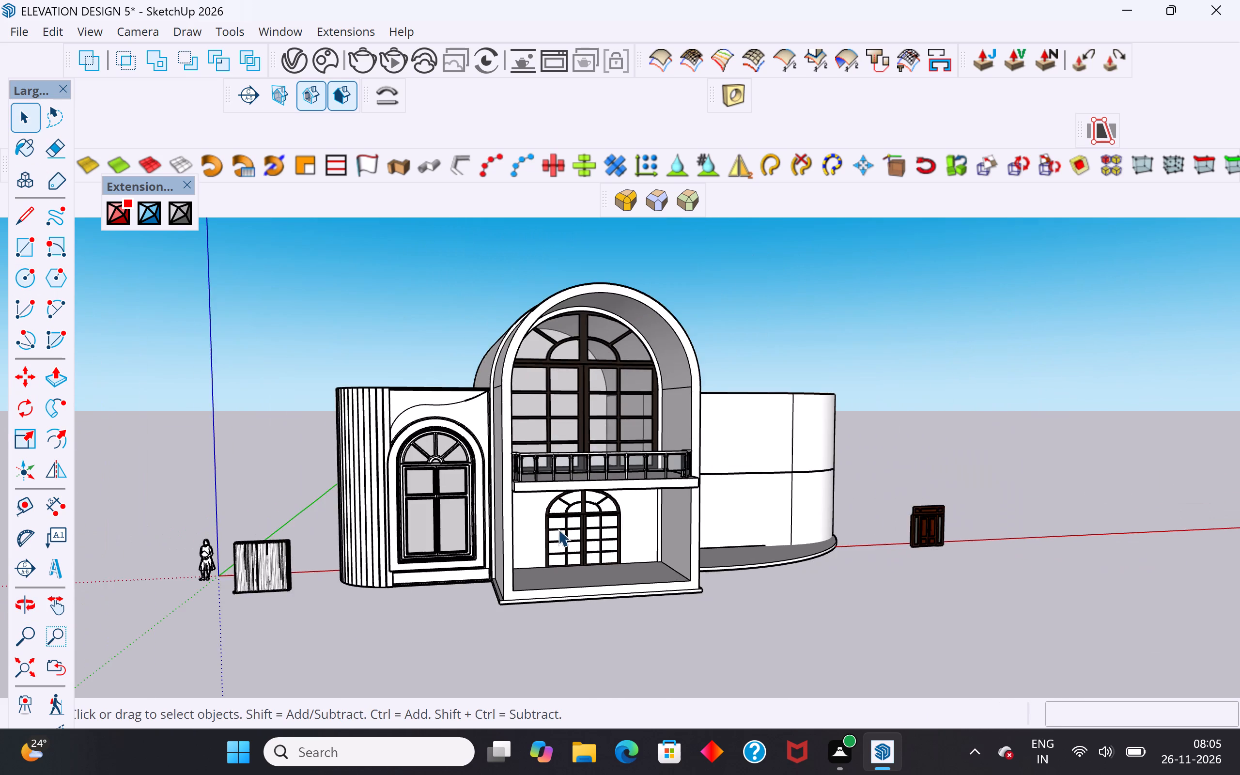
scroll(558, 529, down, 7)
middle_drag(654, 558, 580, 520)
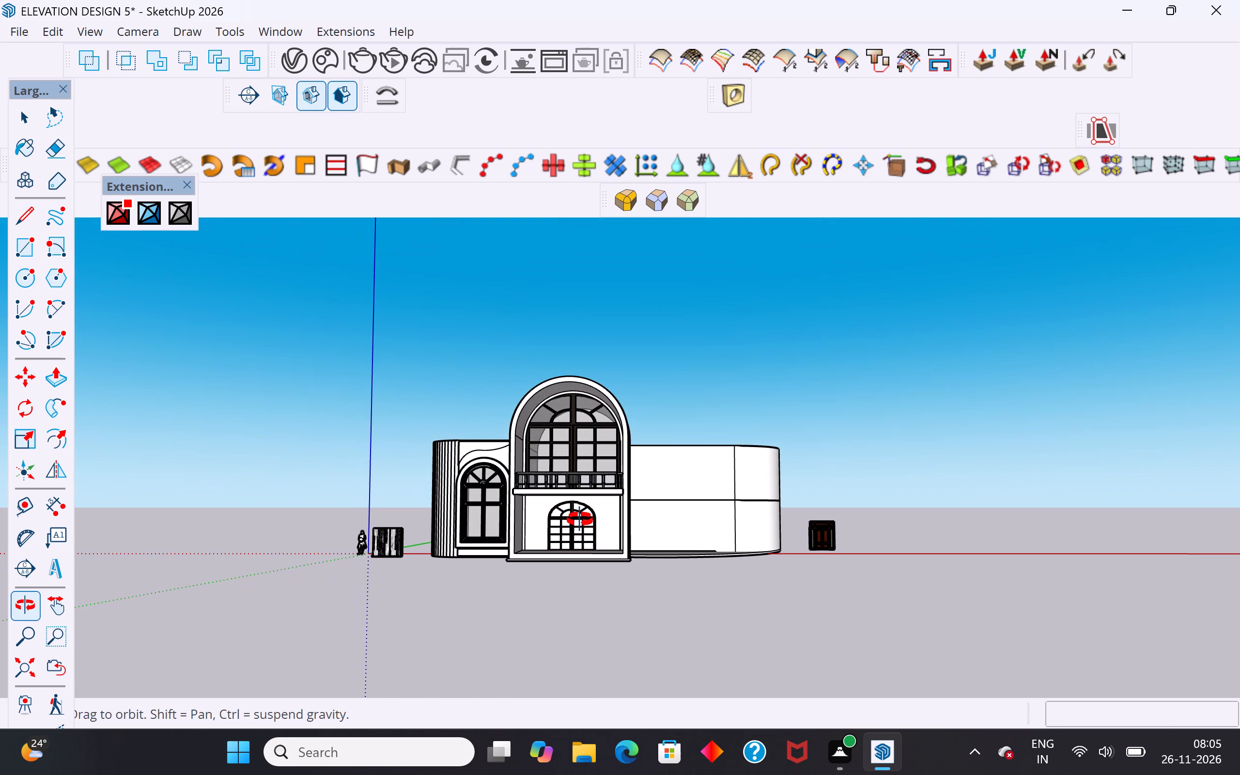
middle_drag(580, 520, 579, 526)
scroll(579, 526, up, 9)
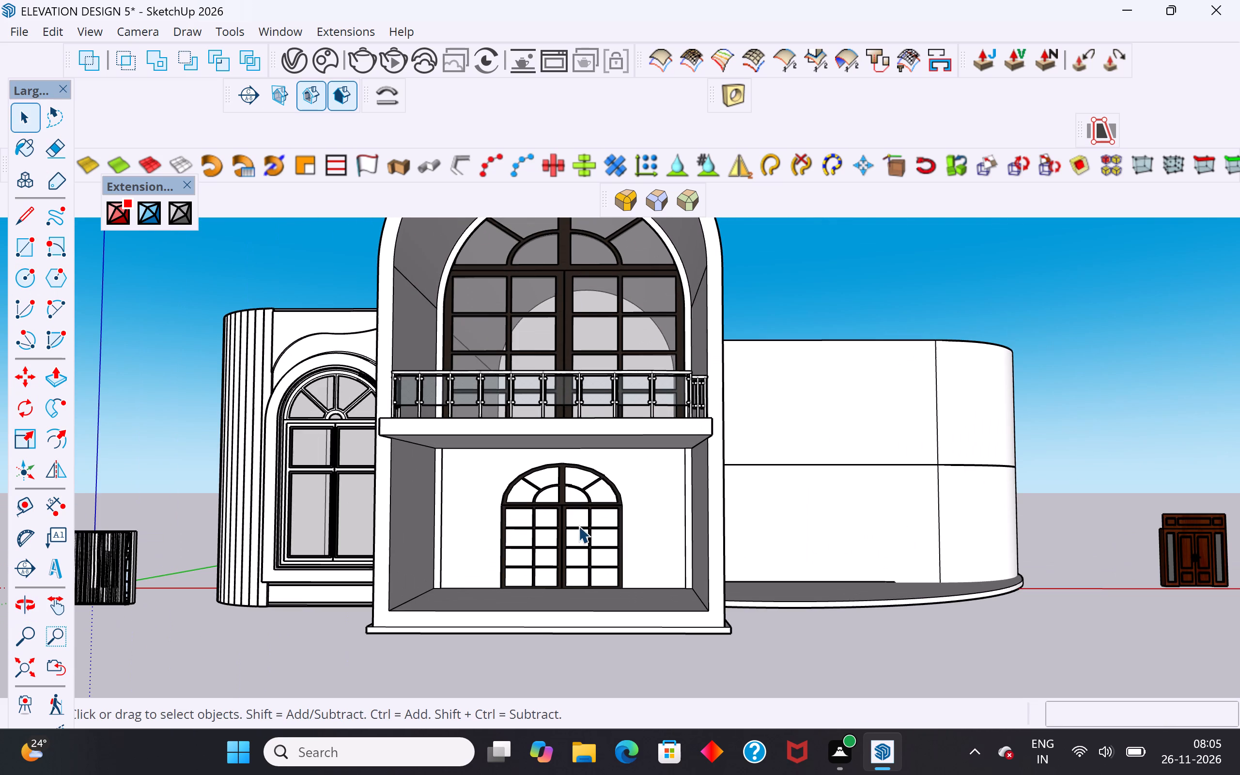
scroll(549, 514, up, 4)
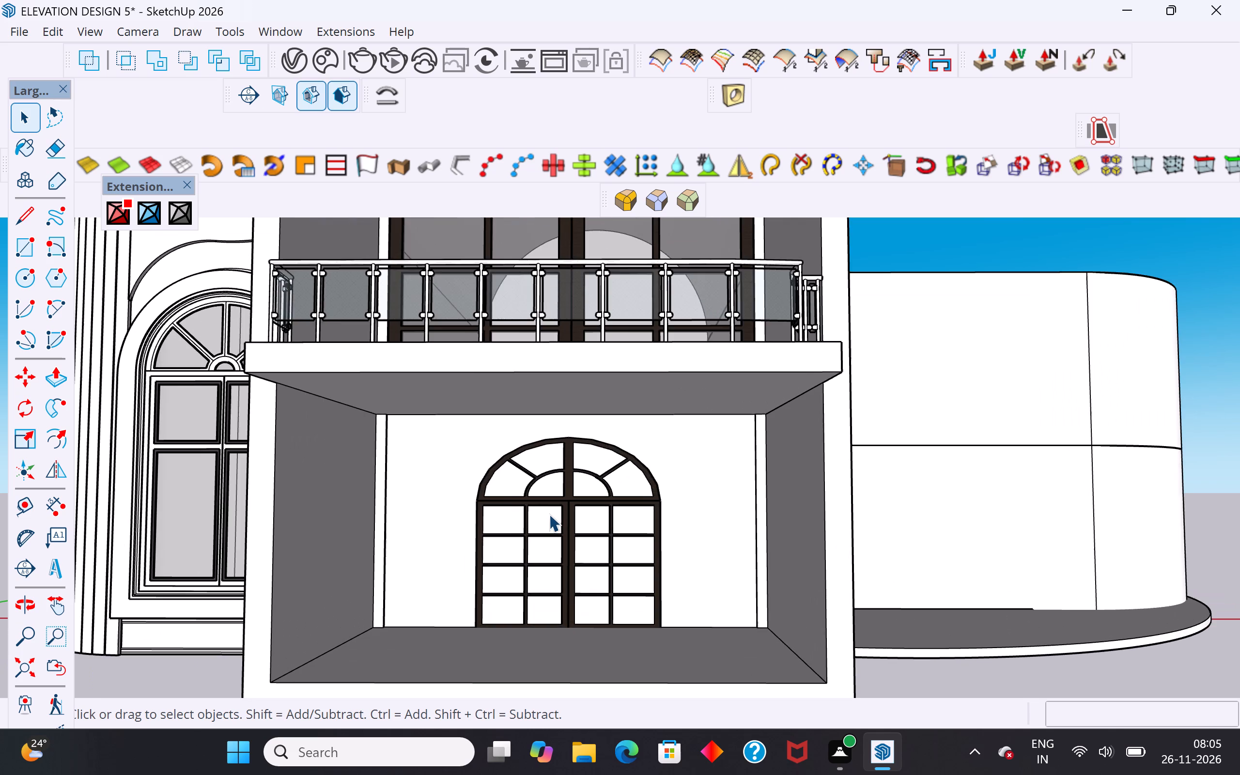
scroll(549, 514, up, 3)
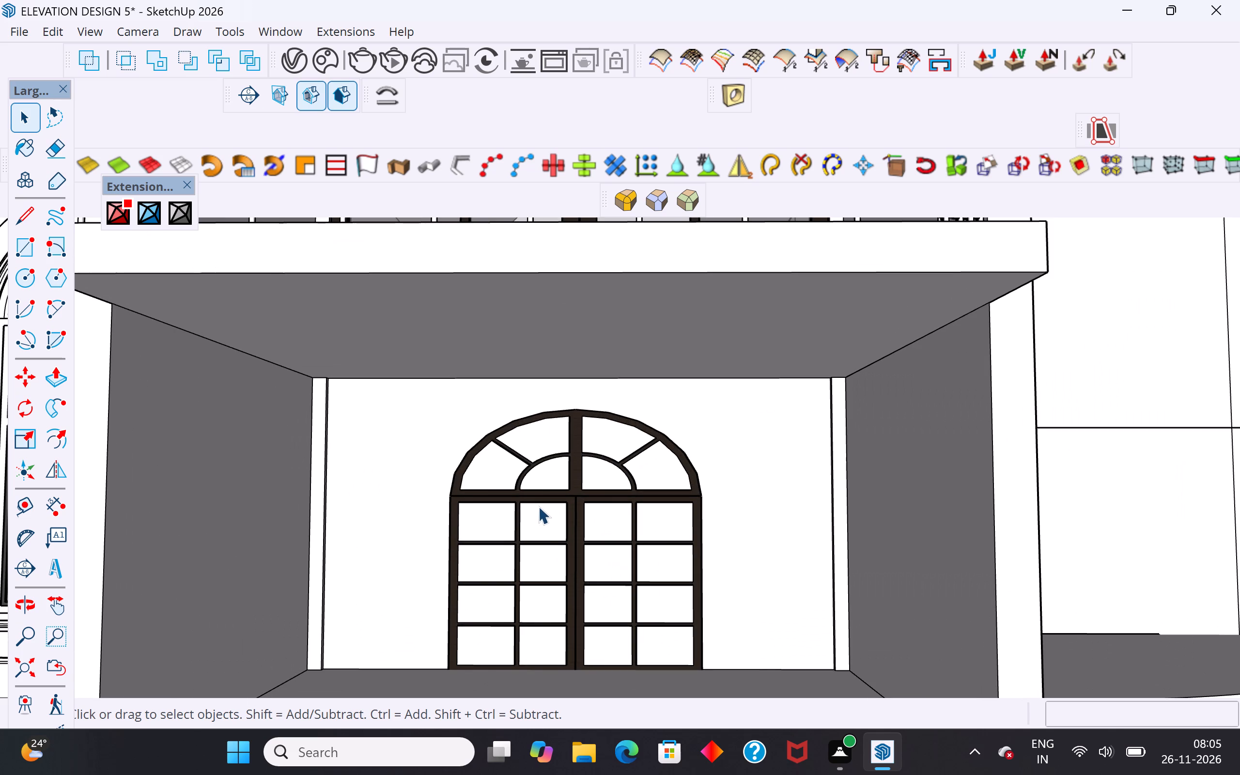
scroll(654, 468, down, 4)
Move the lower arched door out of the bay by about 44' 10 11/16", beside the standalone wooden door.
click(670, 568)
click(599, 593)
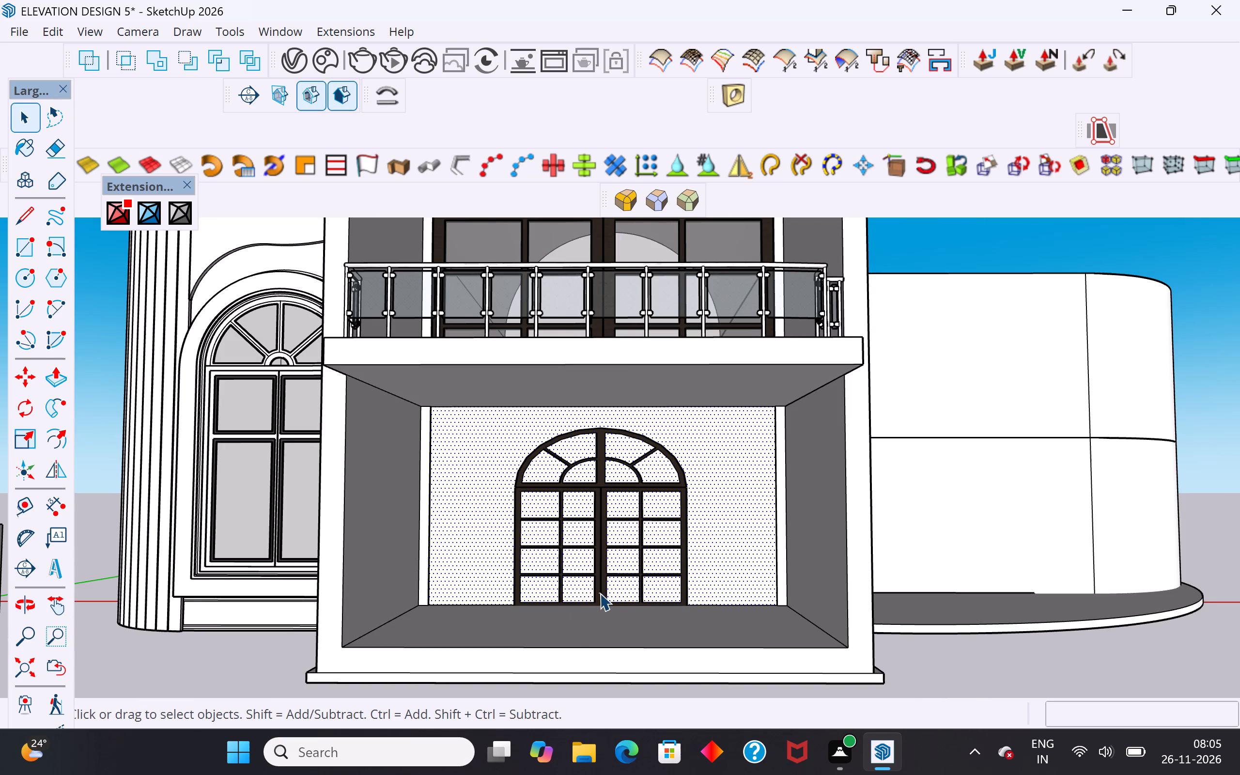
key(m)
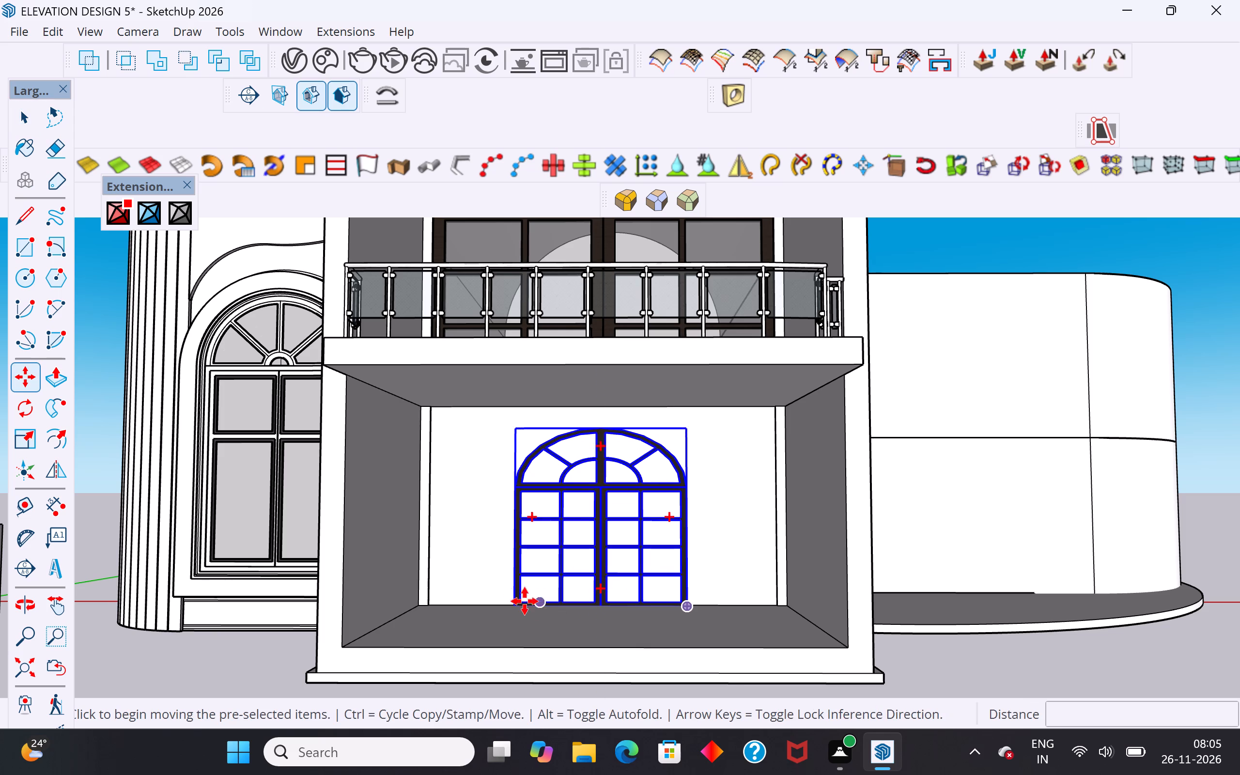
click(512, 601)
scroll(279, 557, down, 9)
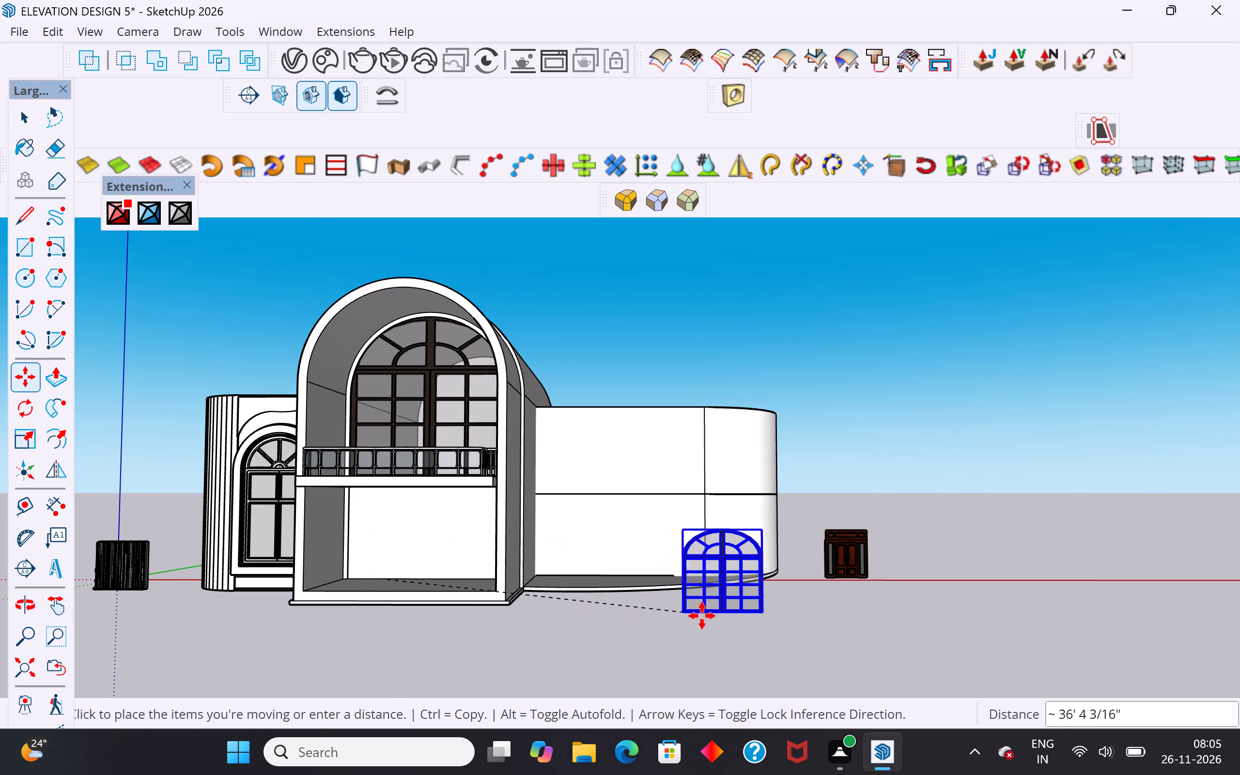
click(745, 621)
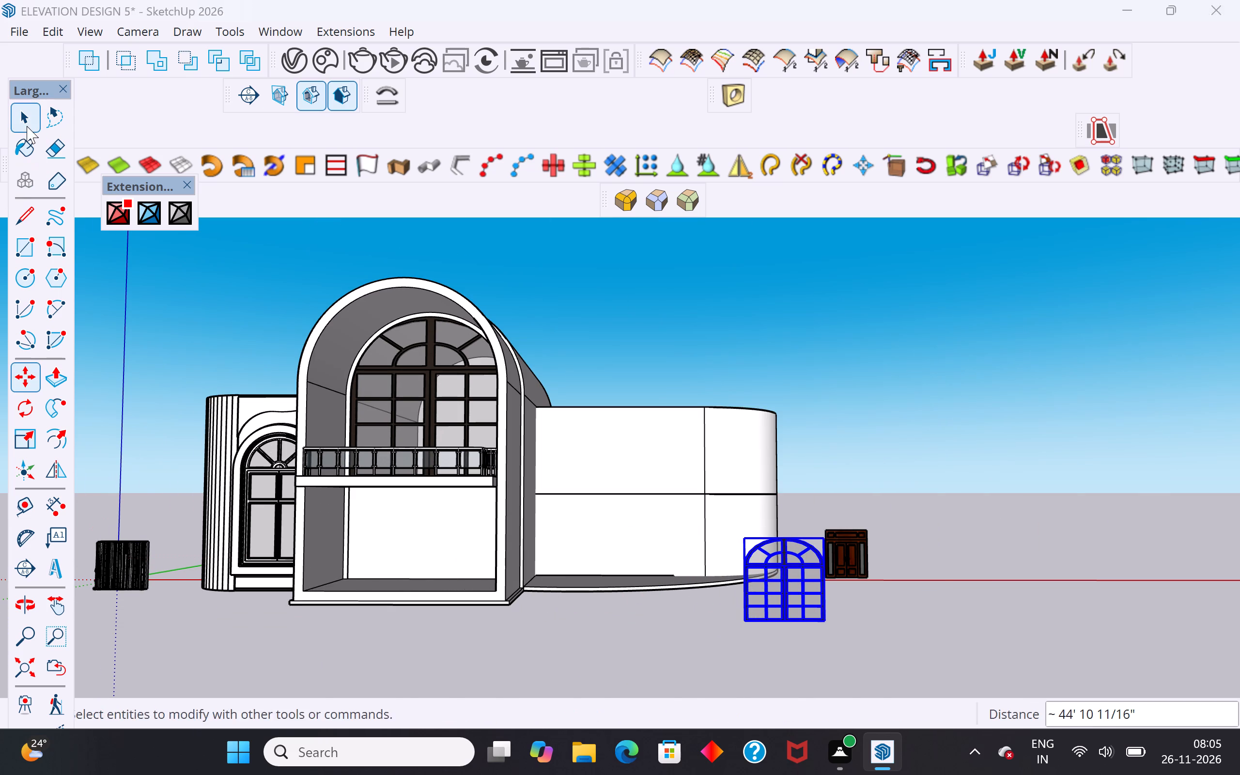
click(27, 126)
click(165, 317)
Explode the relocated arched door component.
scroll(897, 601, up, 10)
scroll(770, 607, down, 1)
scroll(770, 607, up, 2)
middle_drag(728, 640, 732, 680)
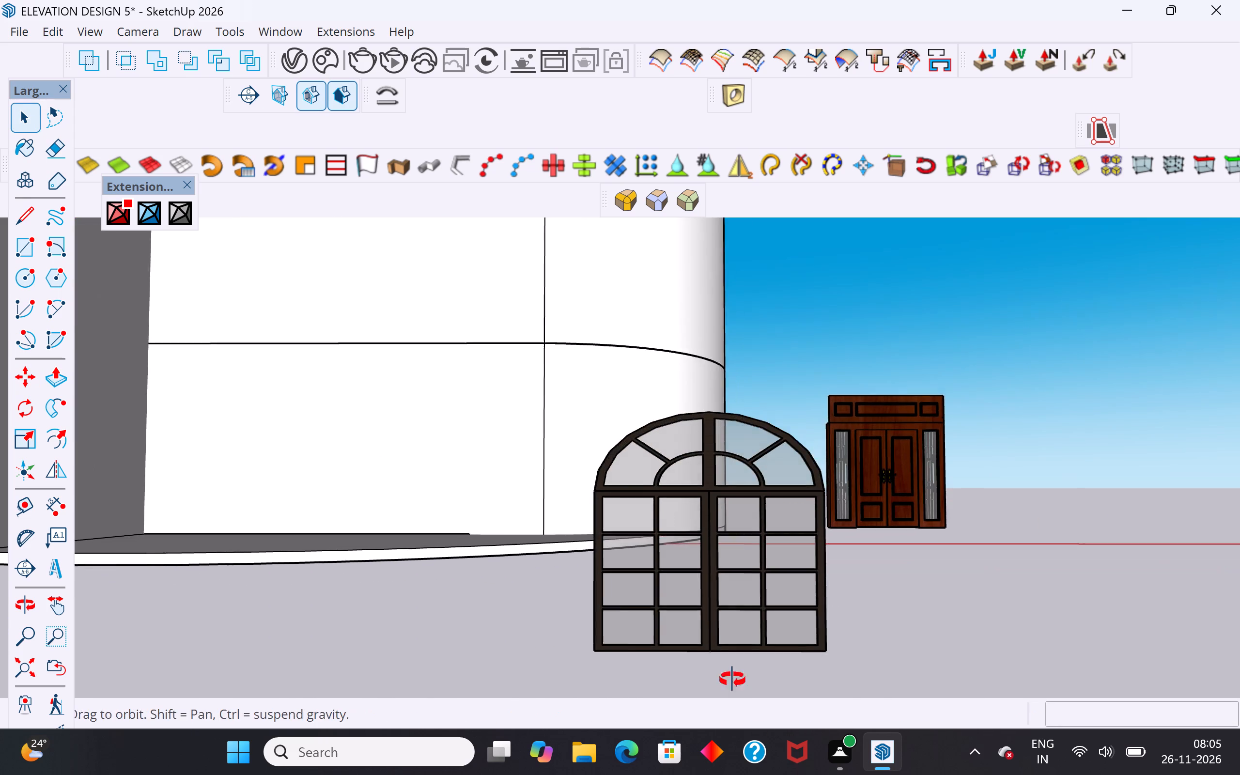
middle_drag(732, 680, 742, 710)
scroll(650, 338, down, 3)
middle_drag(645, 422, 642, 460)
scroll(659, 528, up, 7)
click(682, 550)
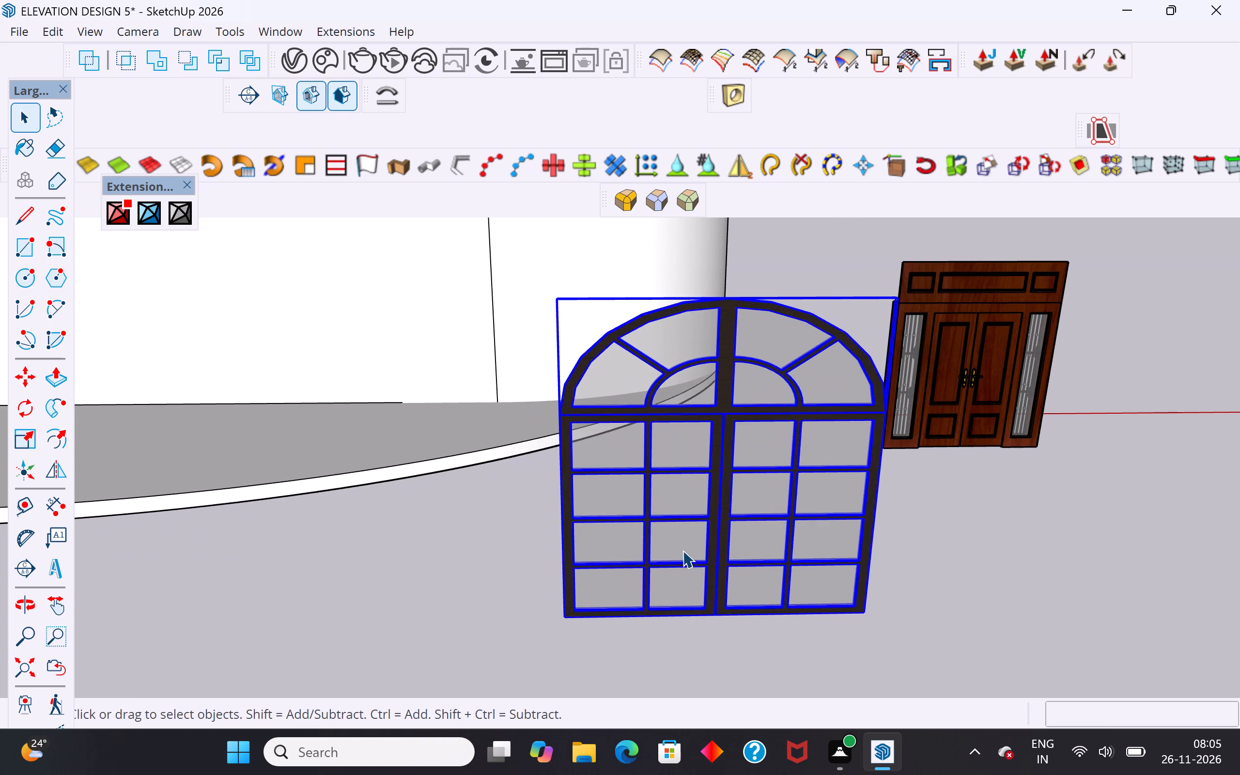
scroll(697, 538, up, 4)
right_click(728, 476)
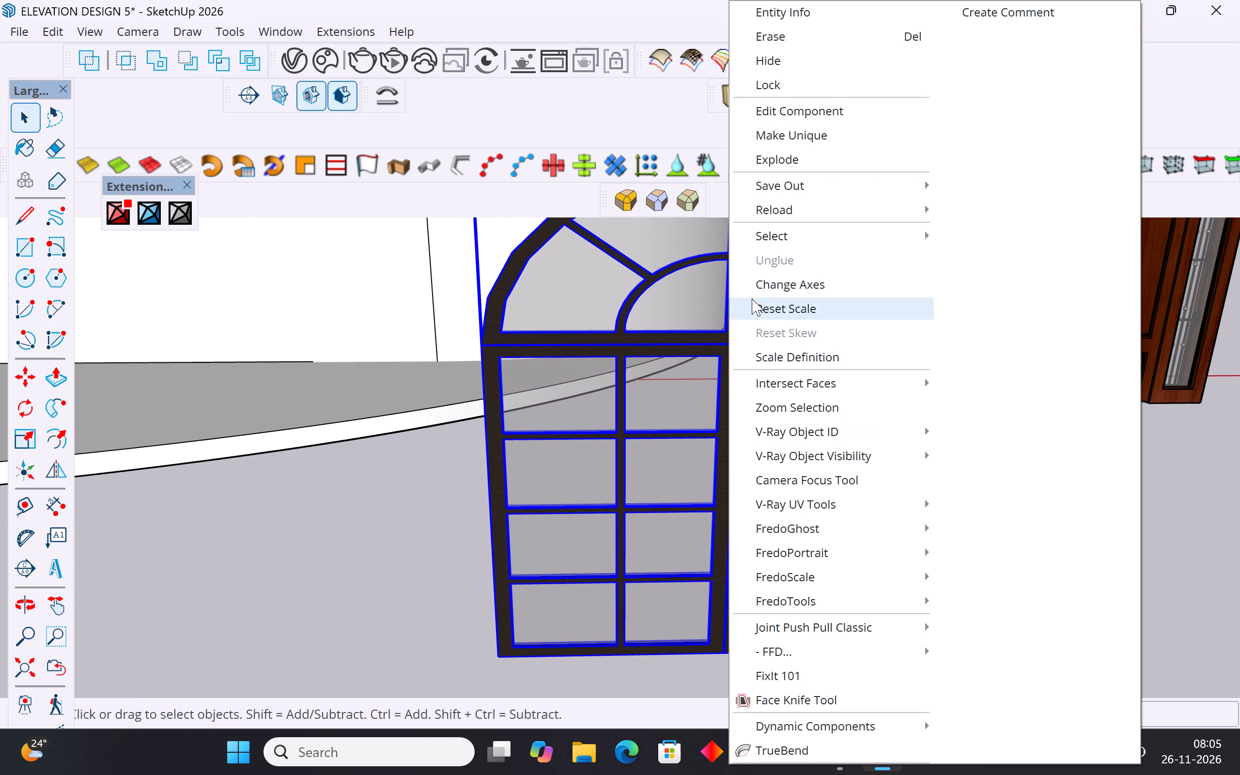
click(789, 148)
click(1042, 487)
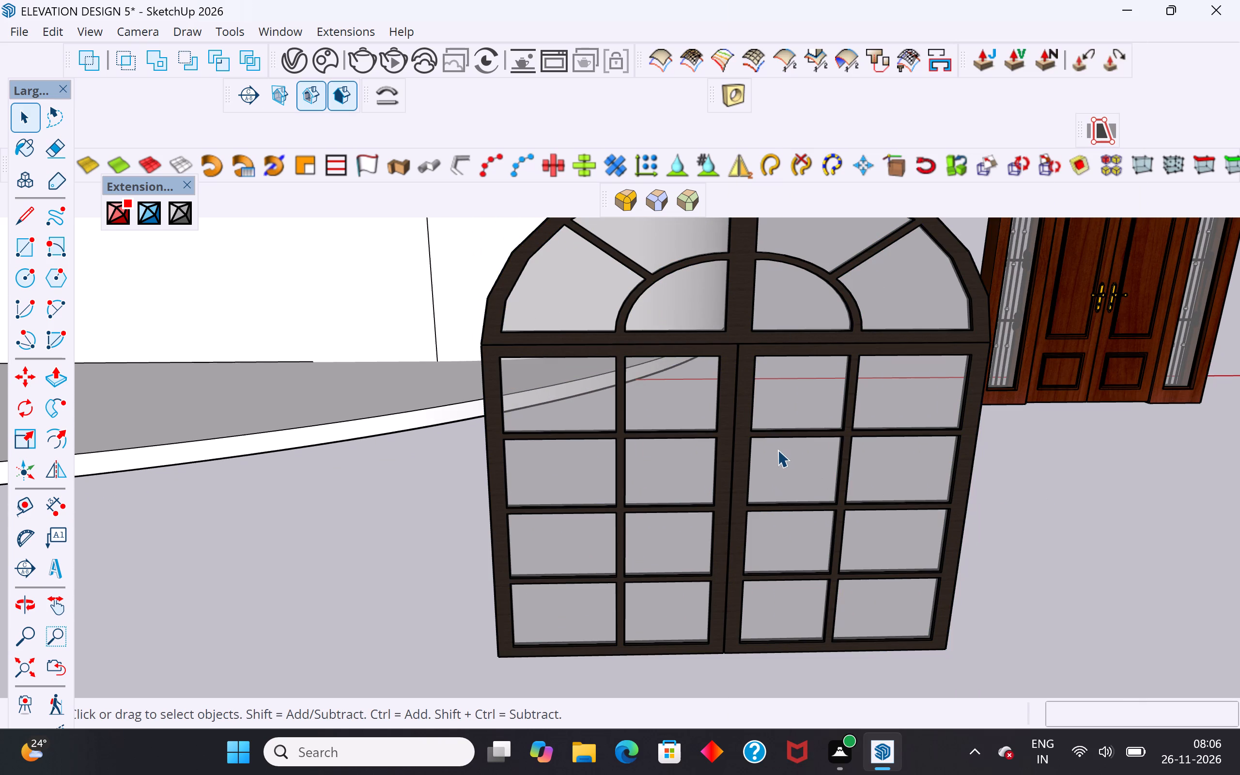
Explode the two nested wrapper groups of the arched door, one after the other.
click(766, 438)
right_click(774, 450)
click(843, 130)
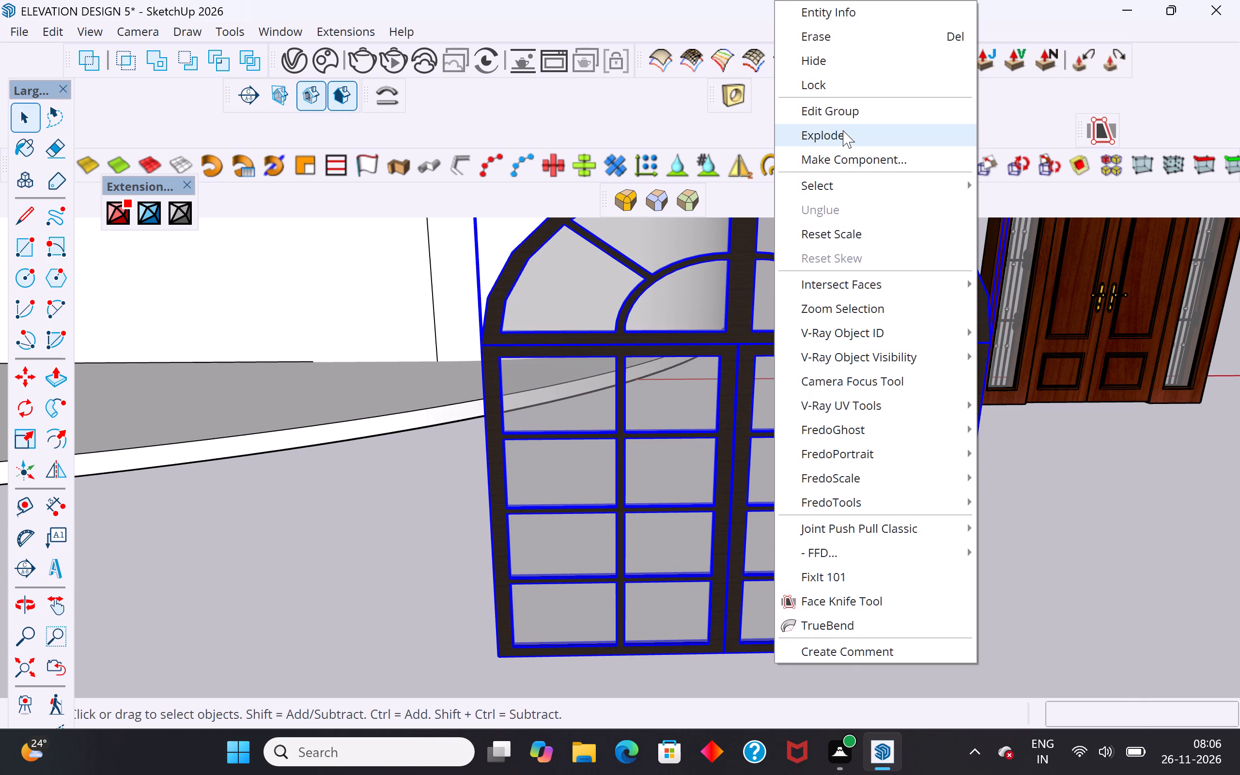
click(1033, 463)
click(726, 461)
right_click(726, 461)
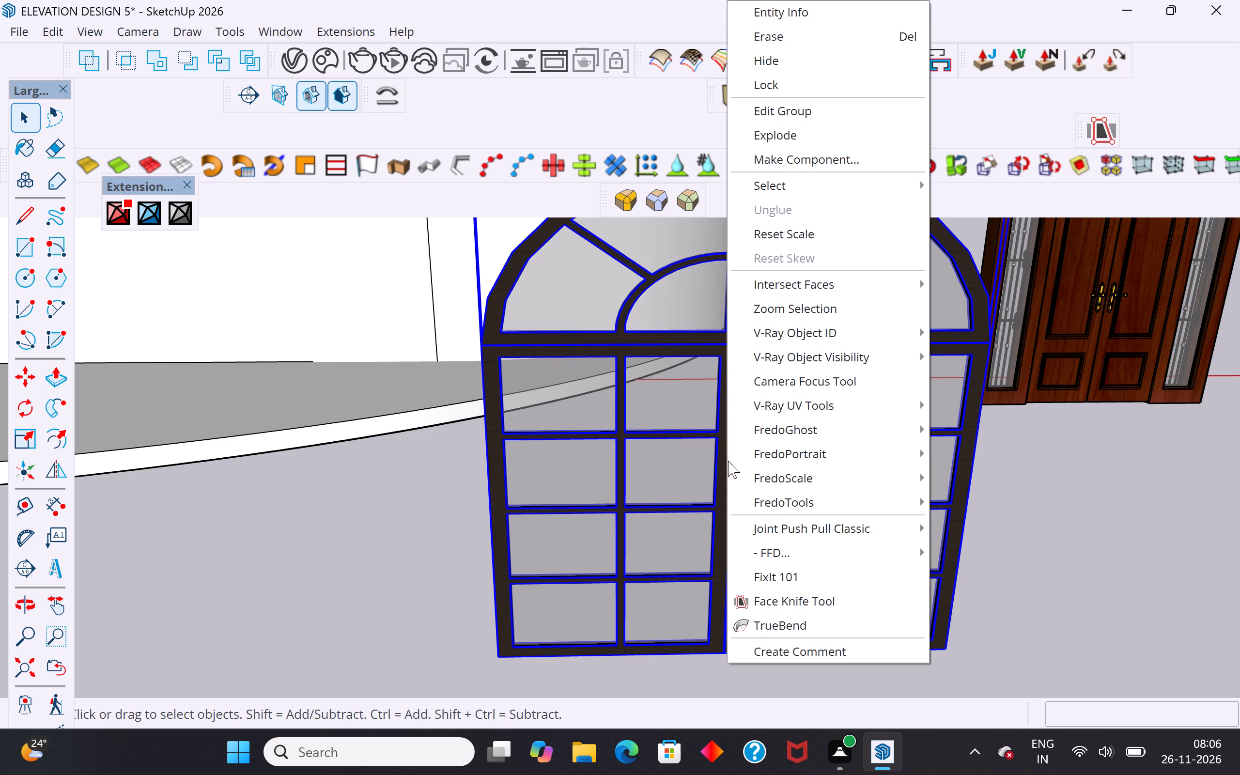
click(814, 134)
click(1143, 517)
Explode the arched door's glass pane group.
click(793, 476)
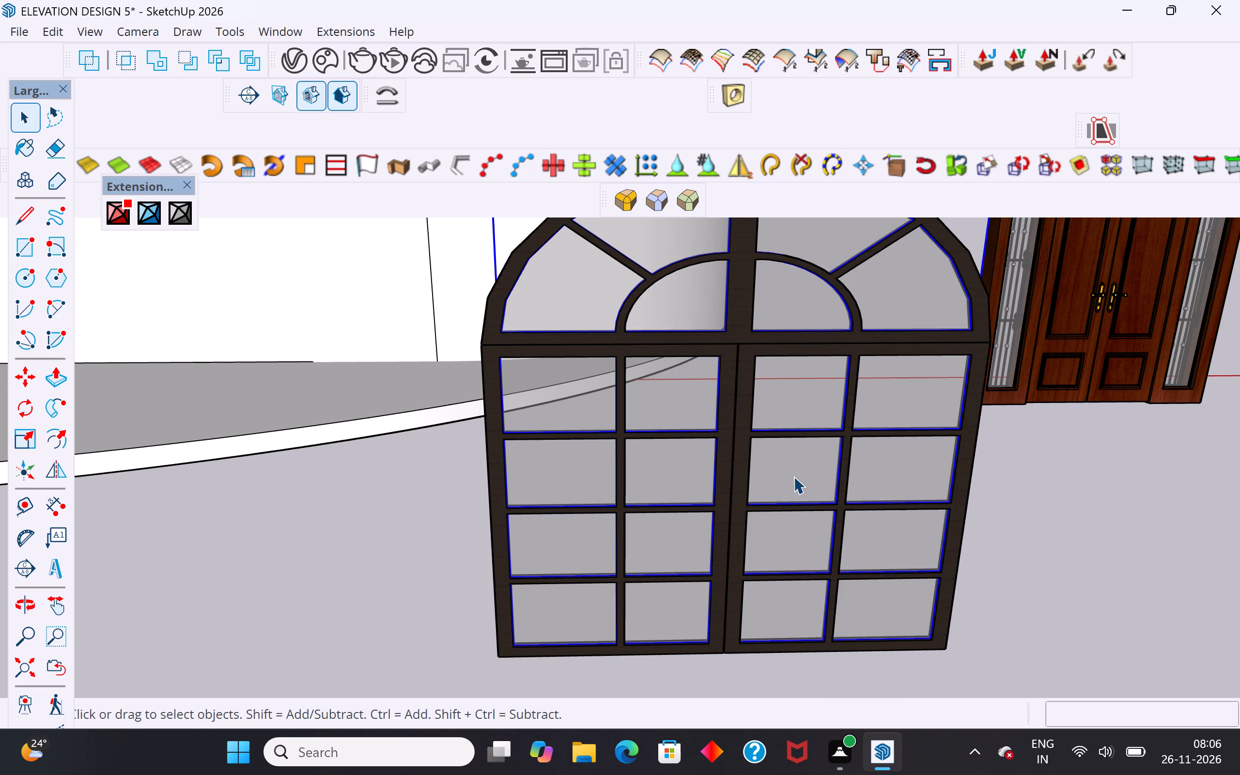
right_click(793, 476)
click(860, 128)
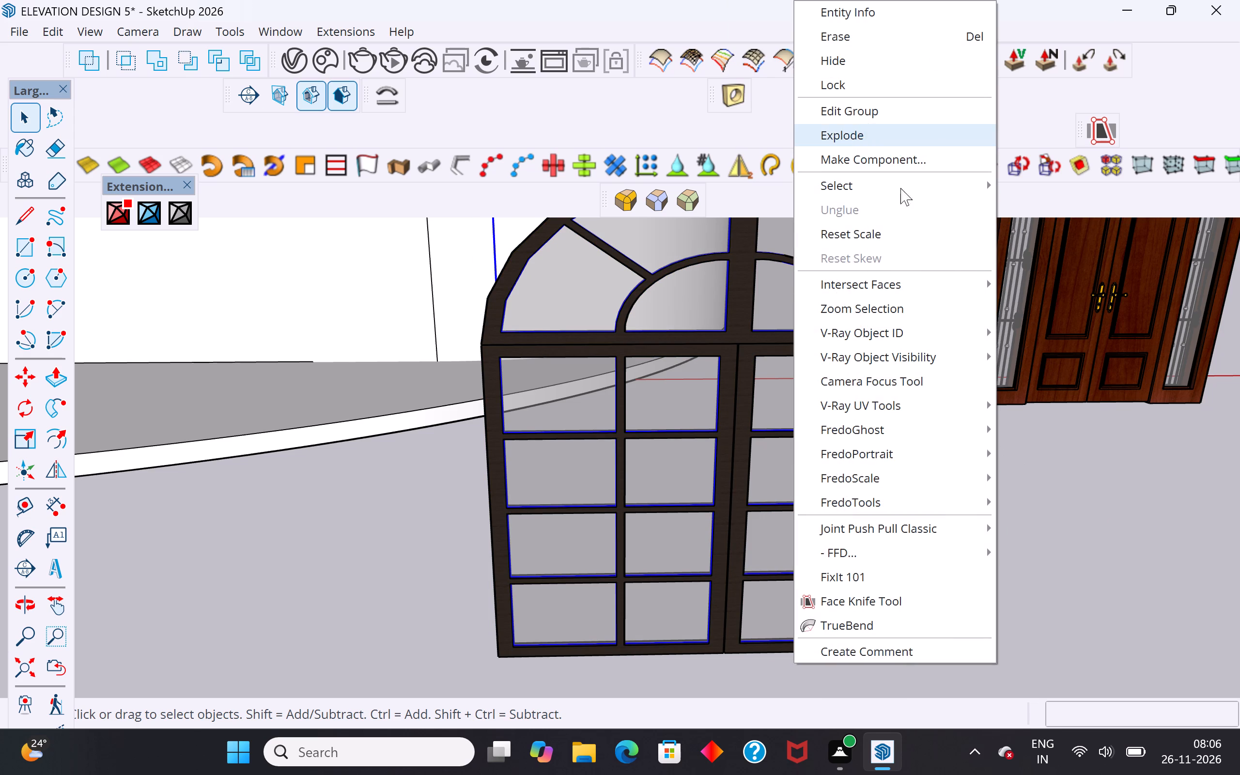
click(1076, 449)
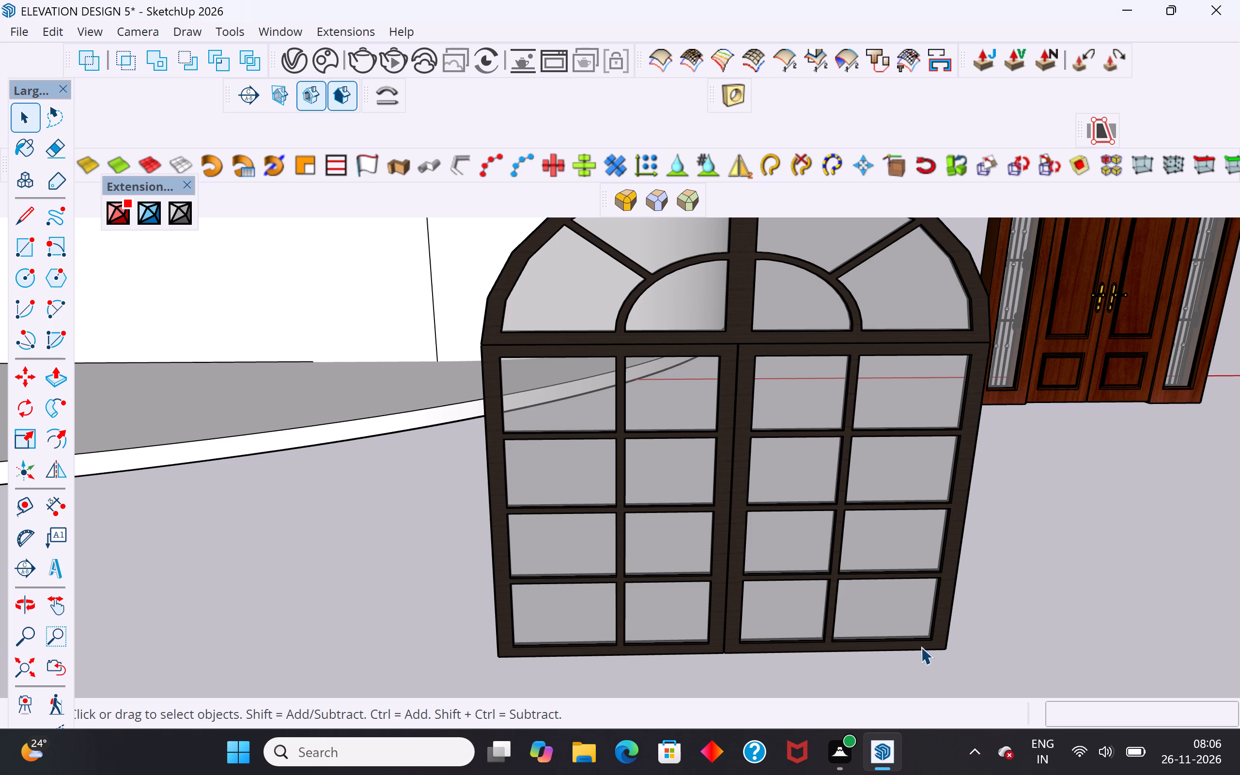
Check that a glass pane selects on its own, explode the arched door's frame group, and clear the selection.
click(1101, 602)
scroll(658, 597, down, 7)
middle_drag(902, 583, 621, 518)
click(547, 546)
scroll(563, 559, up, 4)
middle_drag(571, 560, 755, 579)
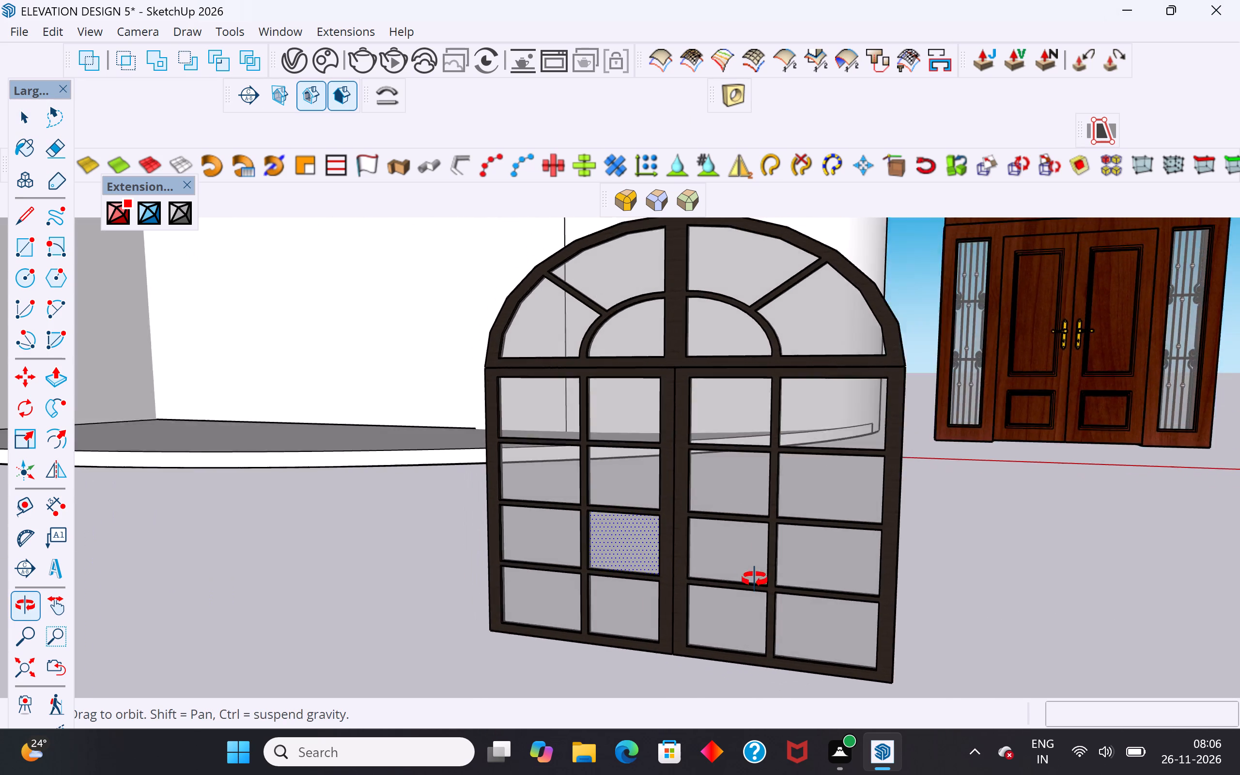
middle_drag(755, 579, 809, 536)
click(776, 626)
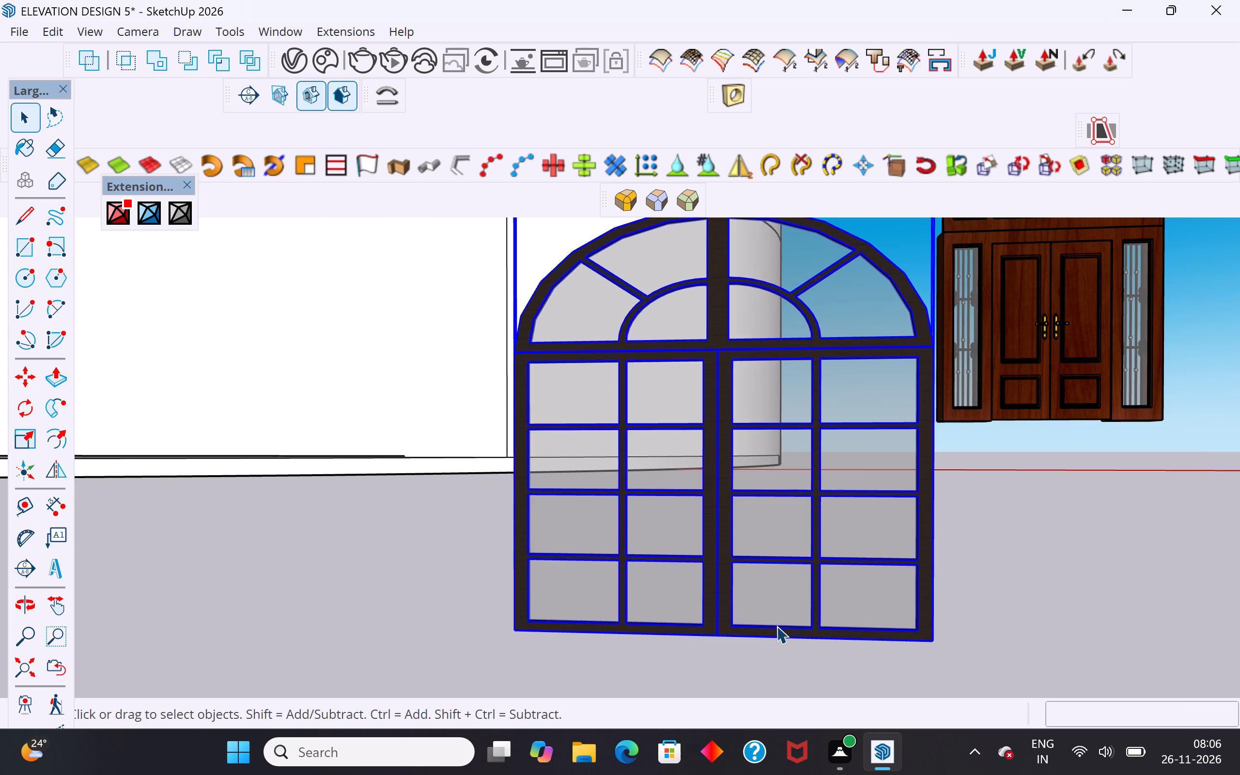
right_click(776, 626)
click(866, 164)
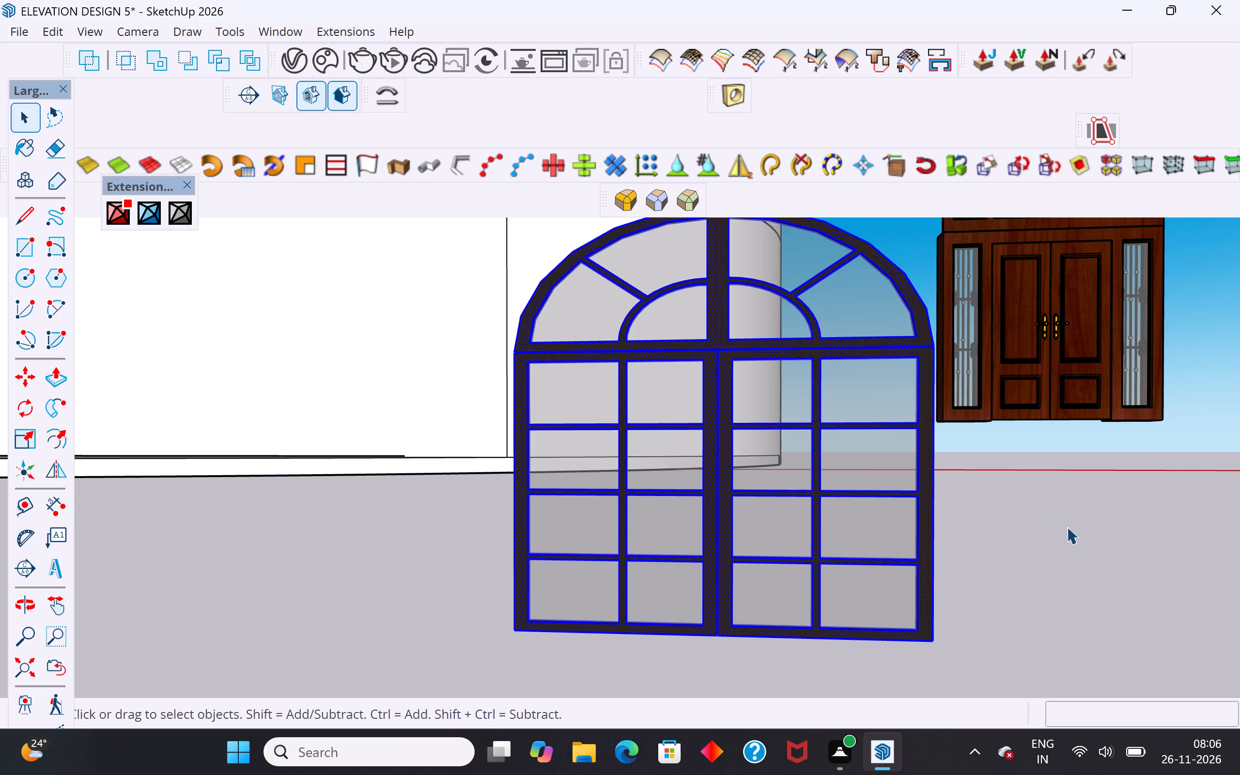
click(1068, 527)
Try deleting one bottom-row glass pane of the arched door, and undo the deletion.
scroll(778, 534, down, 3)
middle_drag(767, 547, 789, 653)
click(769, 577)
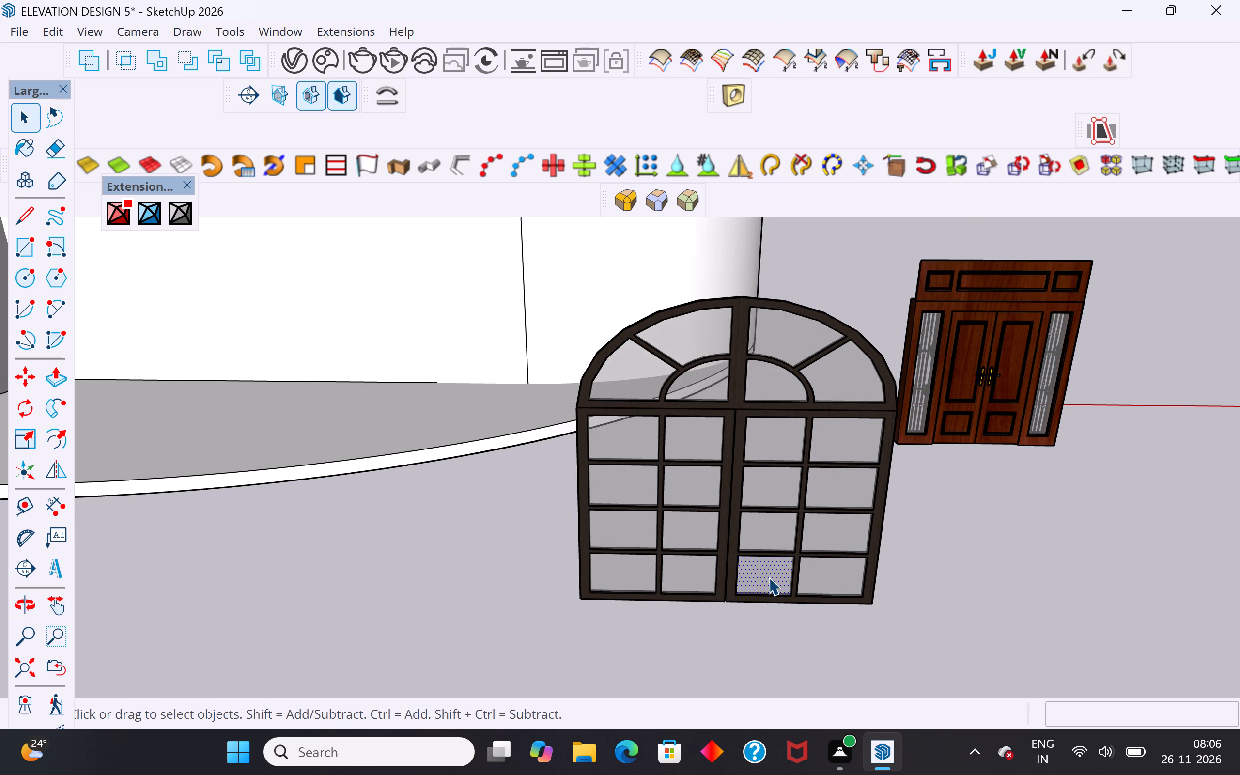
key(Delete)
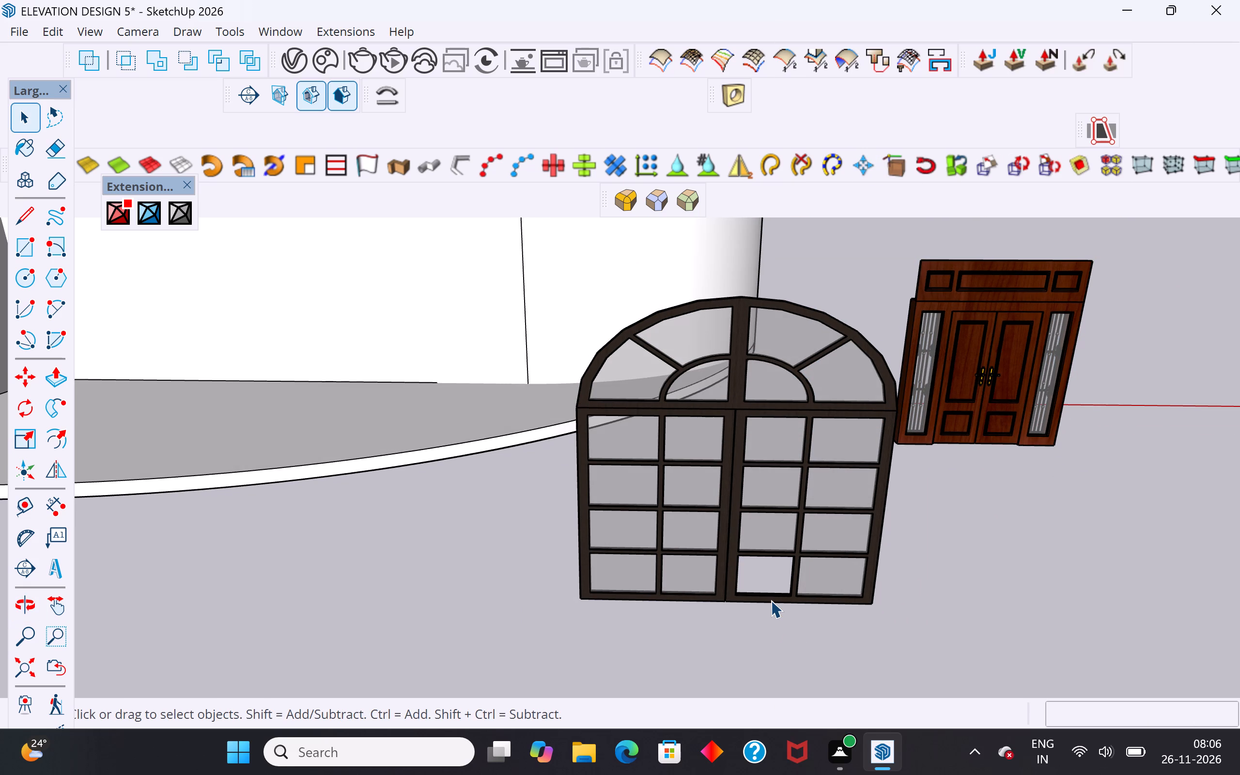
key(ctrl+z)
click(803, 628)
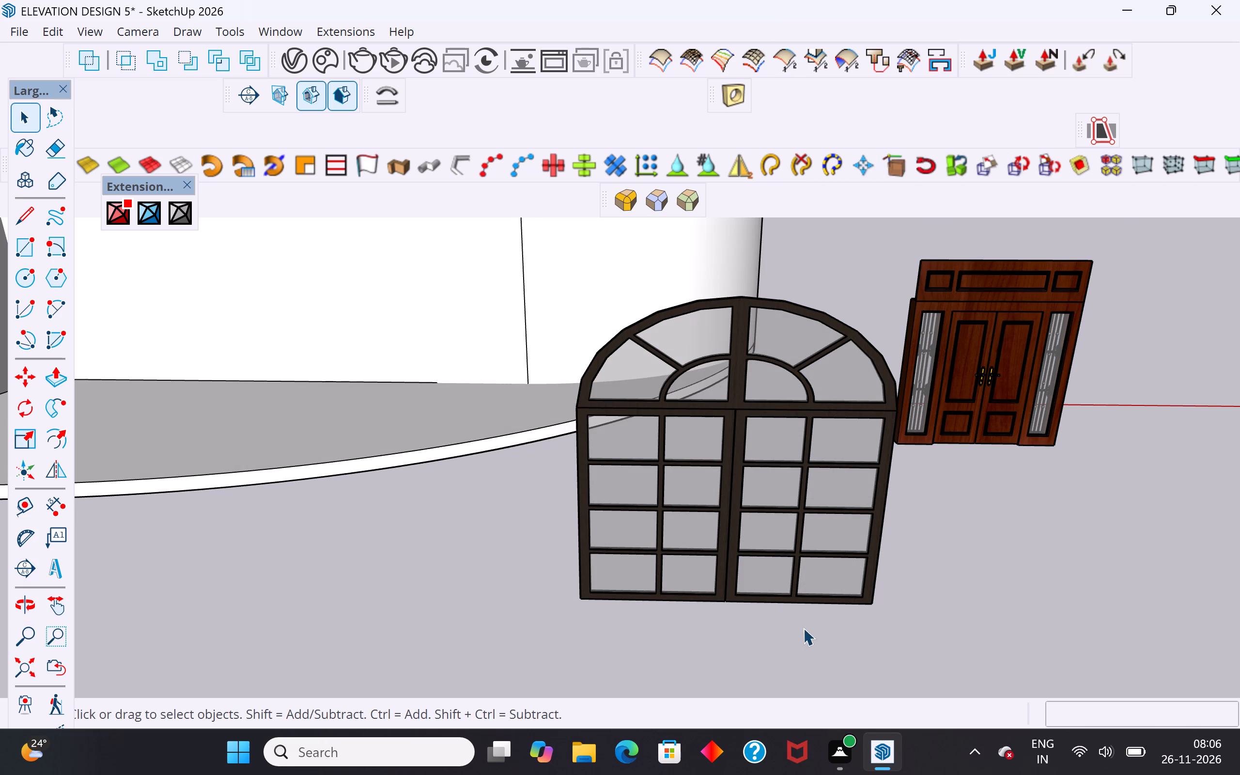
Examine the bay's empty lower opening from the front and select its blank back wall face.
scroll(766, 634, down, 8)
middle_drag(976, 486, 921, 391)
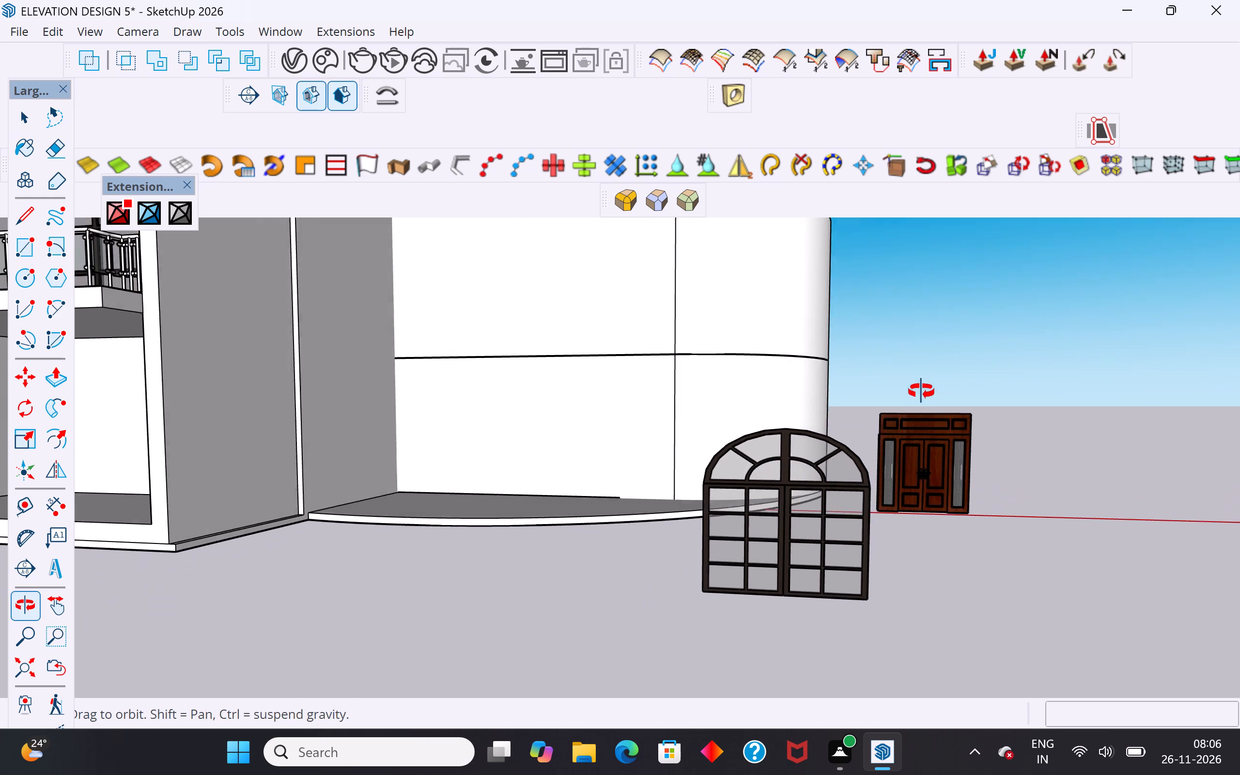
middle_drag(921, 391, 987, 454)
scroll(1054, 503, down, 7)
middle_drag(559, 520, 579, 436)
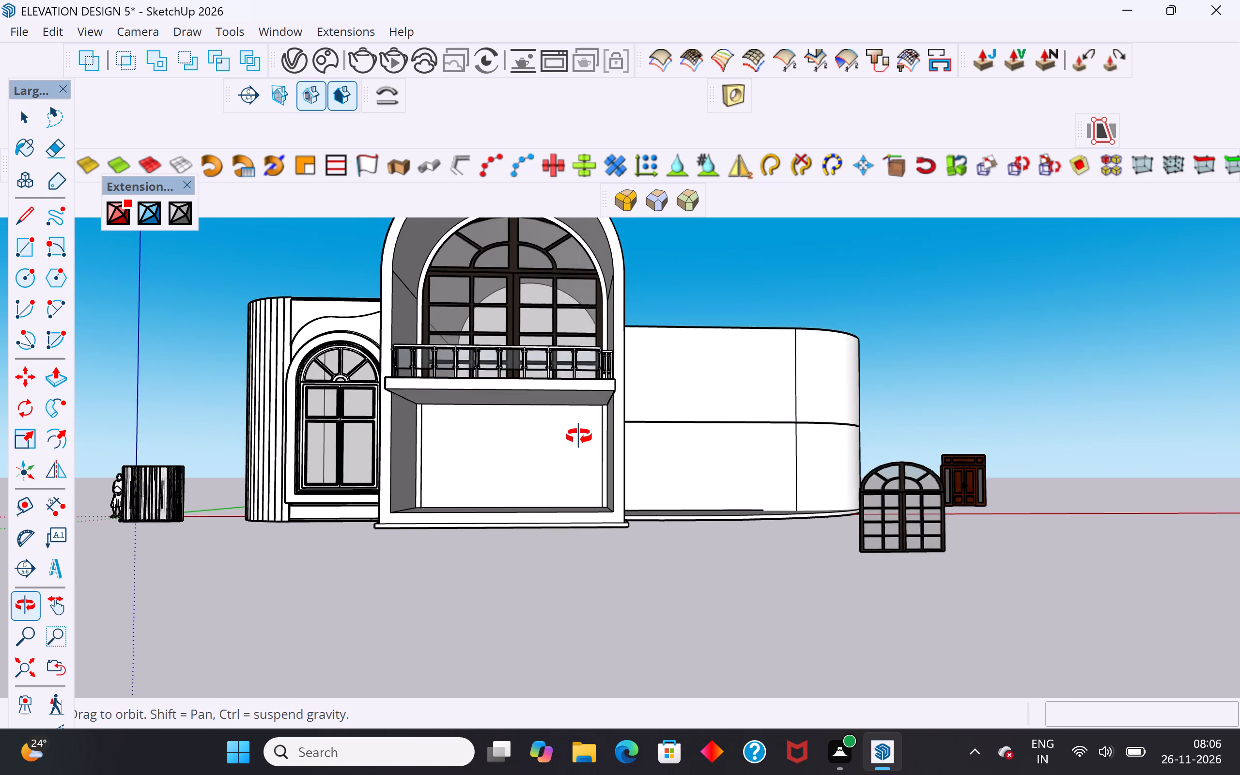
middle_drag(579, 436, 549, 451)
scroll(396, 467, up, 5)
click(590, 429)
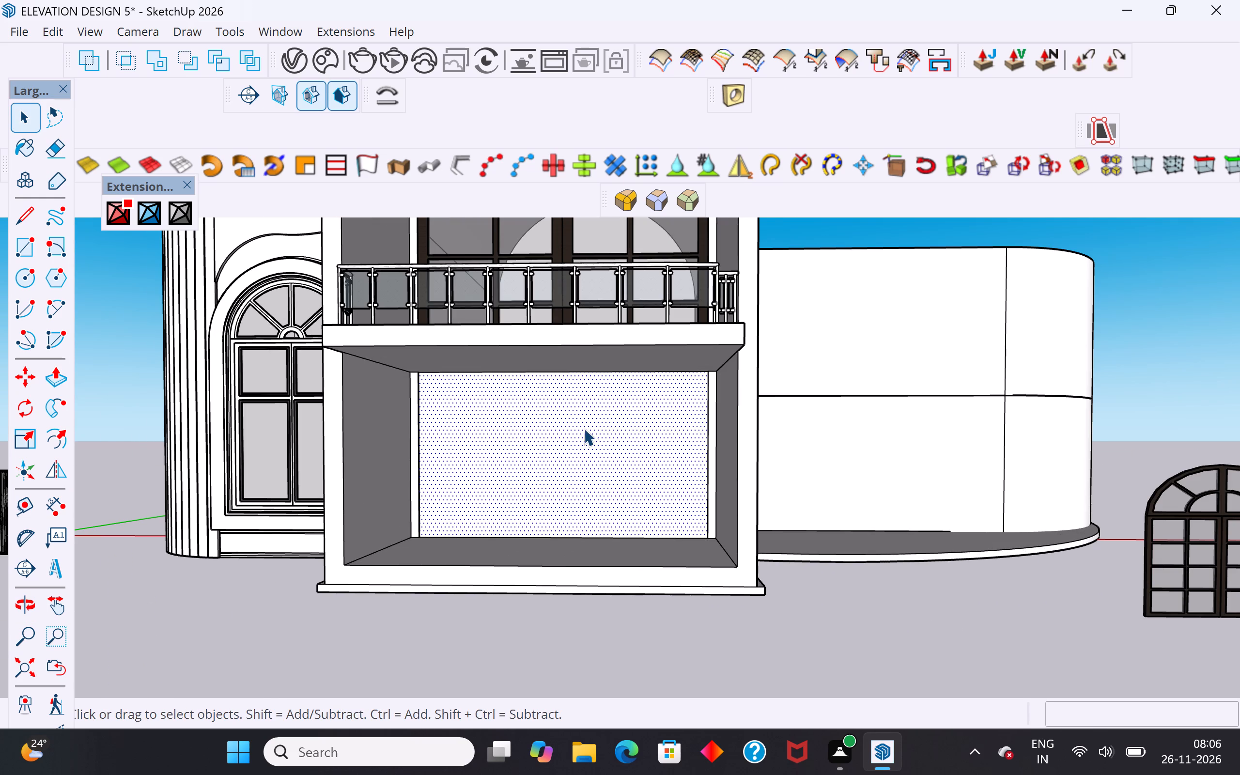
scroll(585, 428, up, 6)
scroll(586, 428, down, 5)
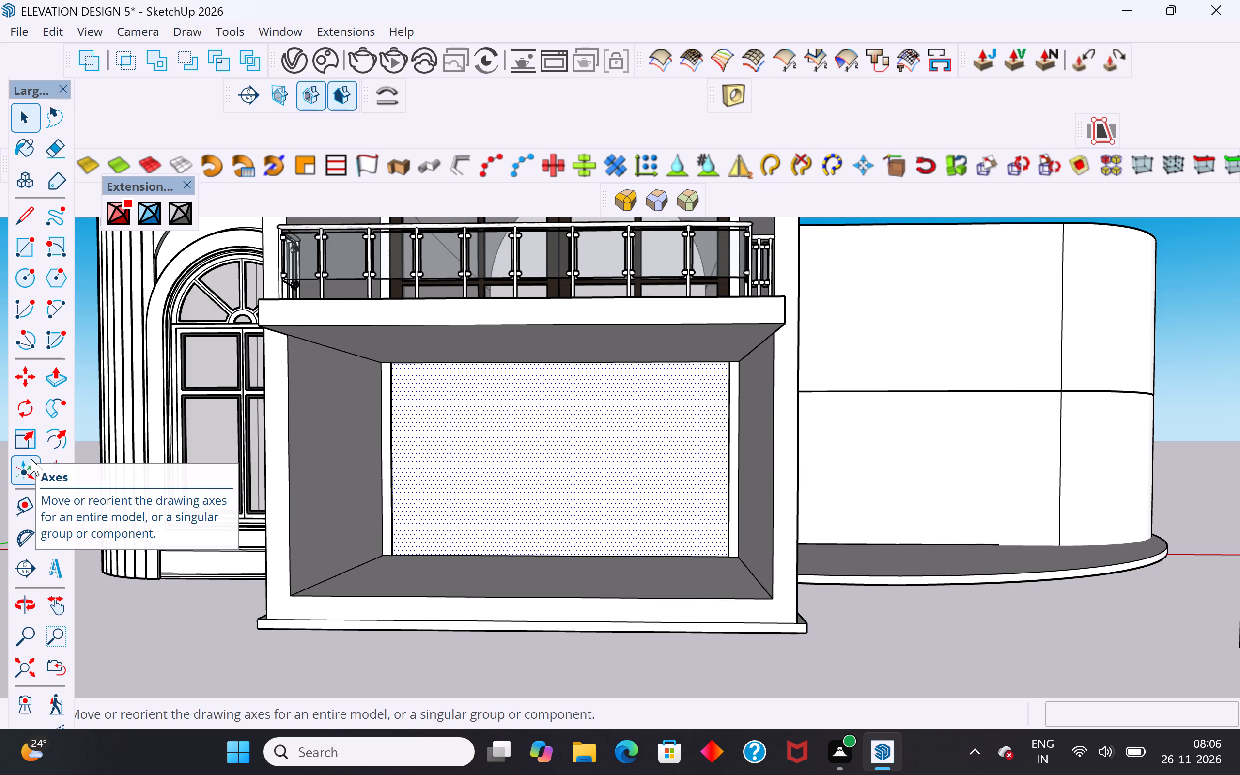
Search the 3D Warehouse models for "big door".
click(275, 30)
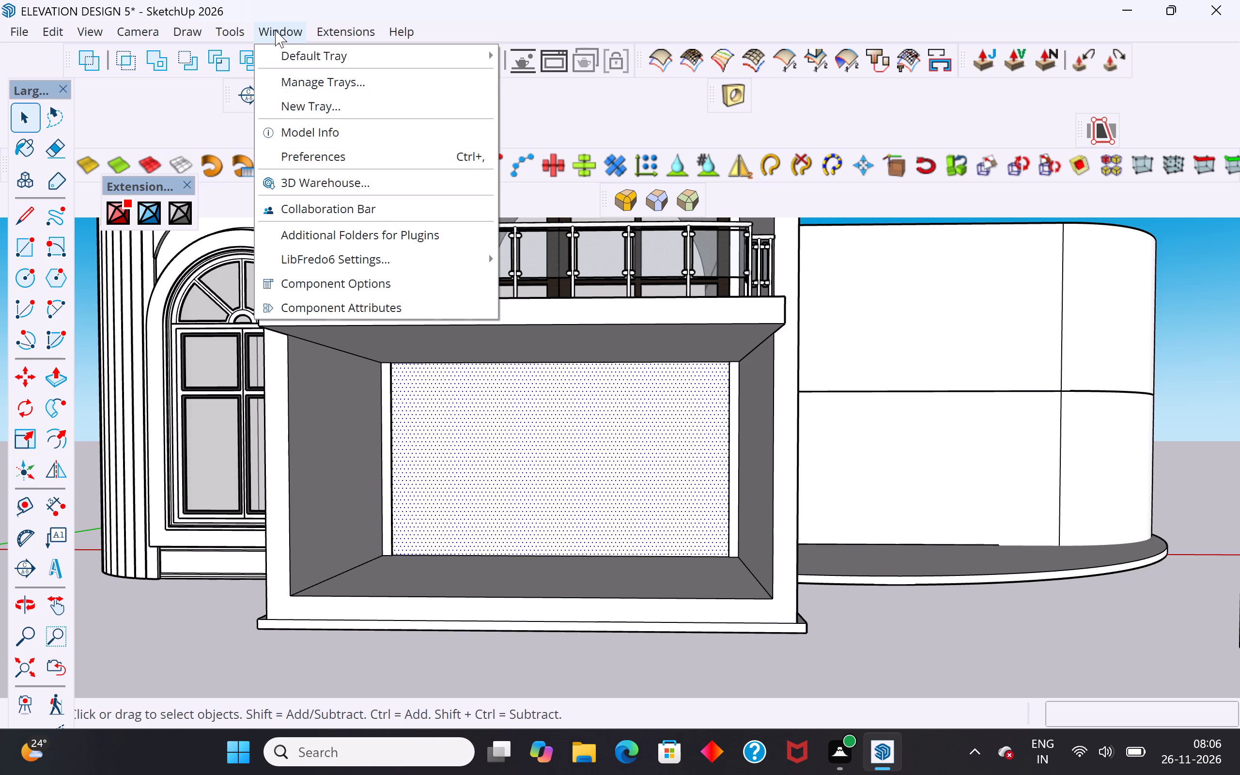
click(327, 177)
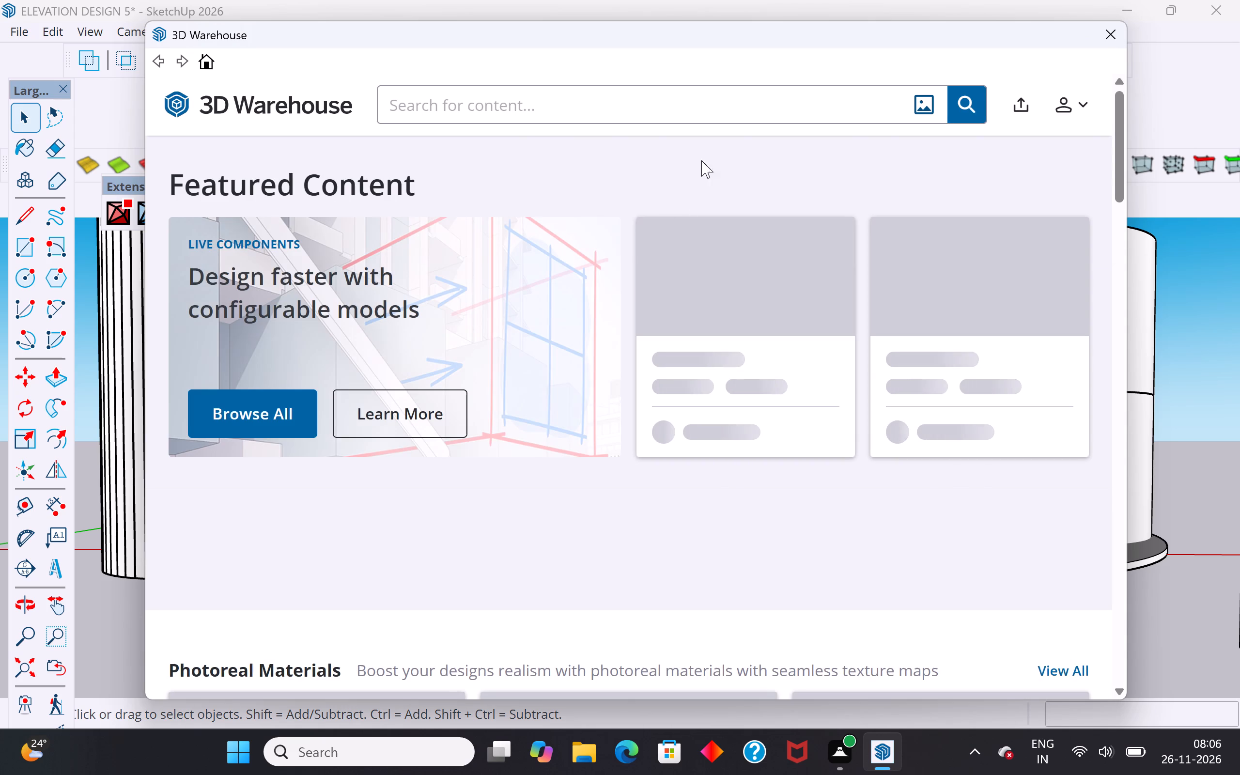
click(723, 113)
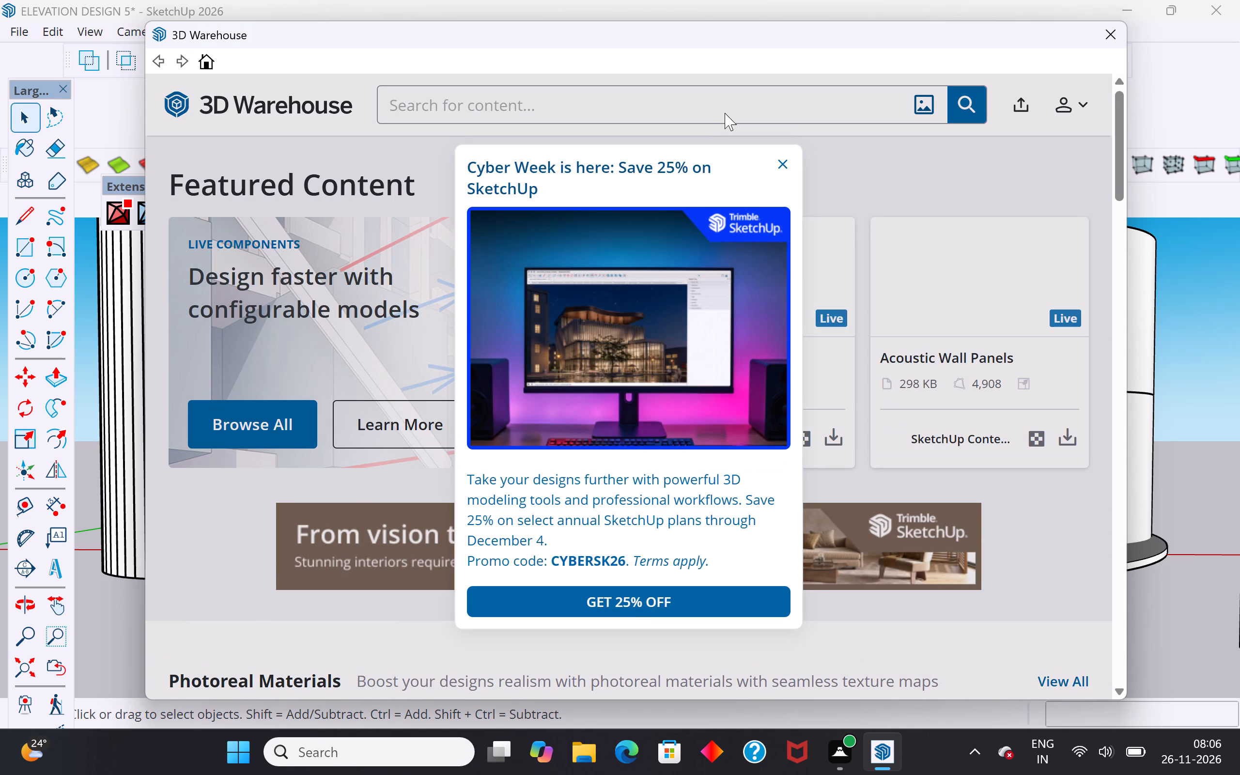
click(783, 164)
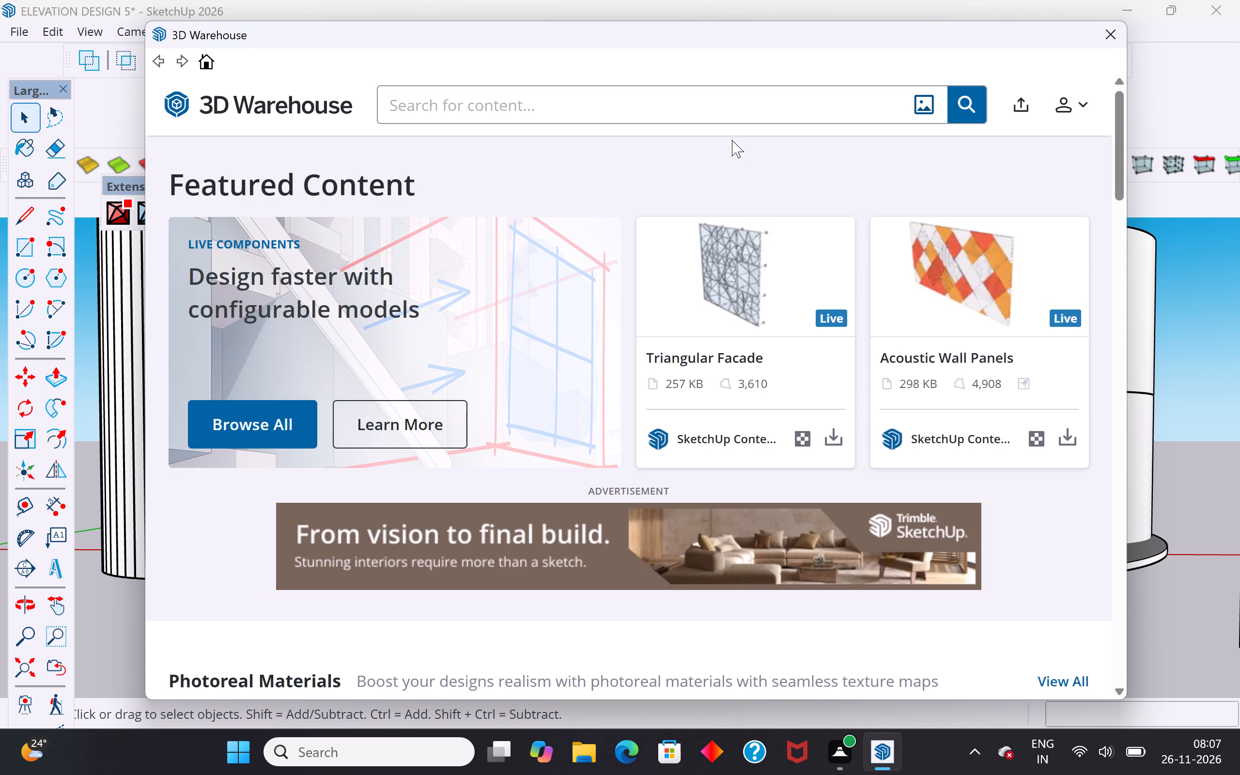
click(728, 105)
text(bi)
text(g door)
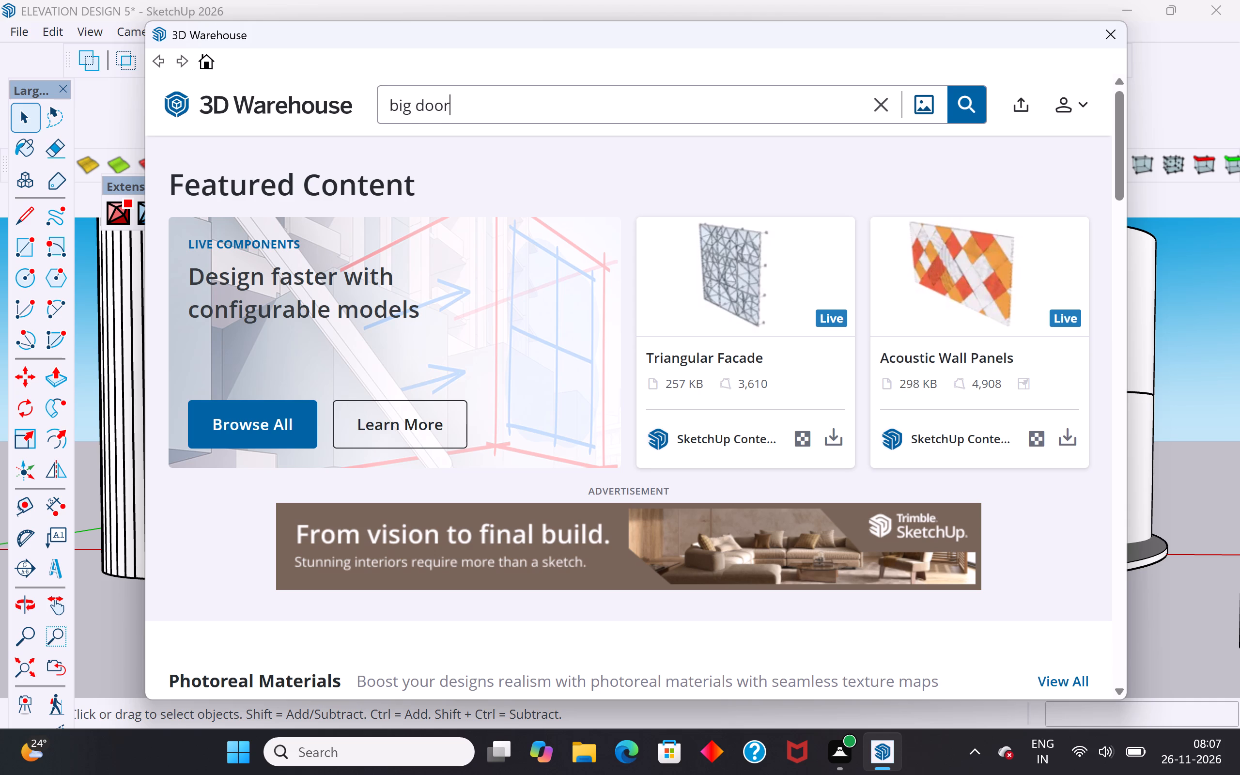
key(Return)
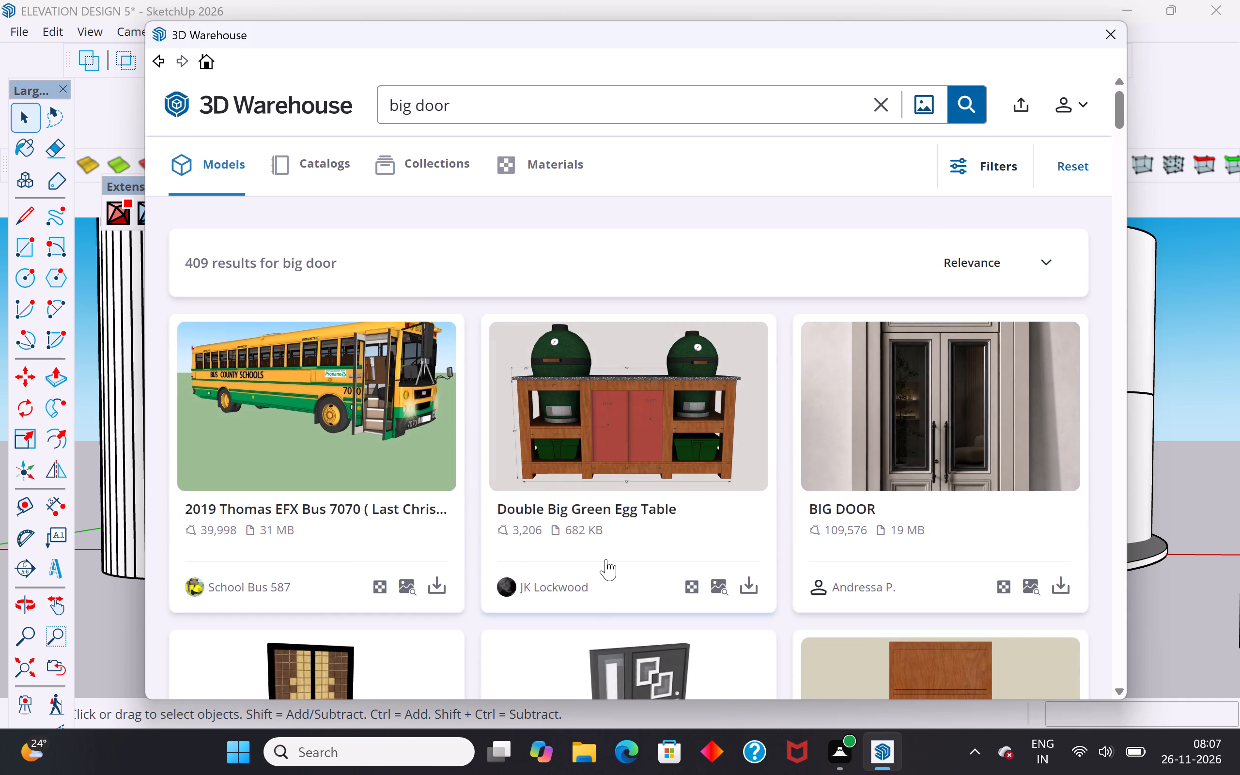
Browse the big door models for a wide door design suited to the bay's empty ground-floor opening.
scroll(606, 559, down, 4)
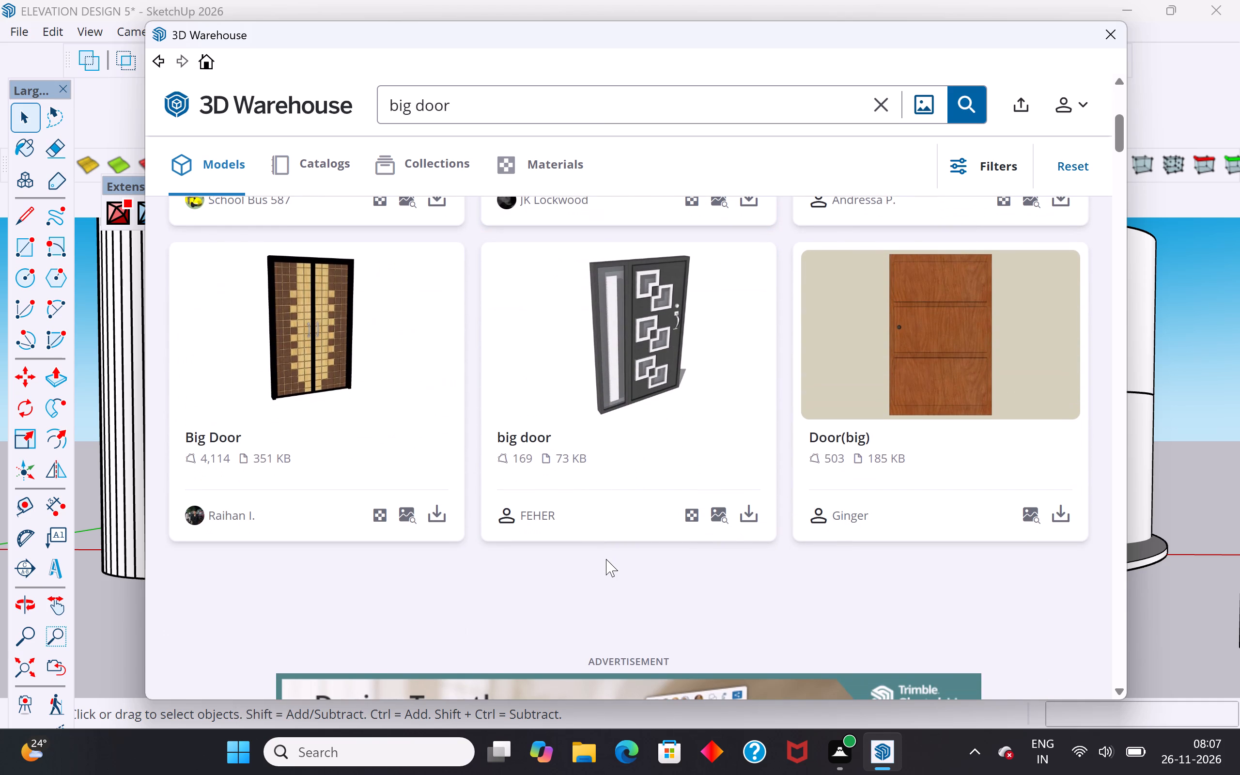
middle_drag(751, 581, 699, 585)
scroll(700, 585, down, 5)
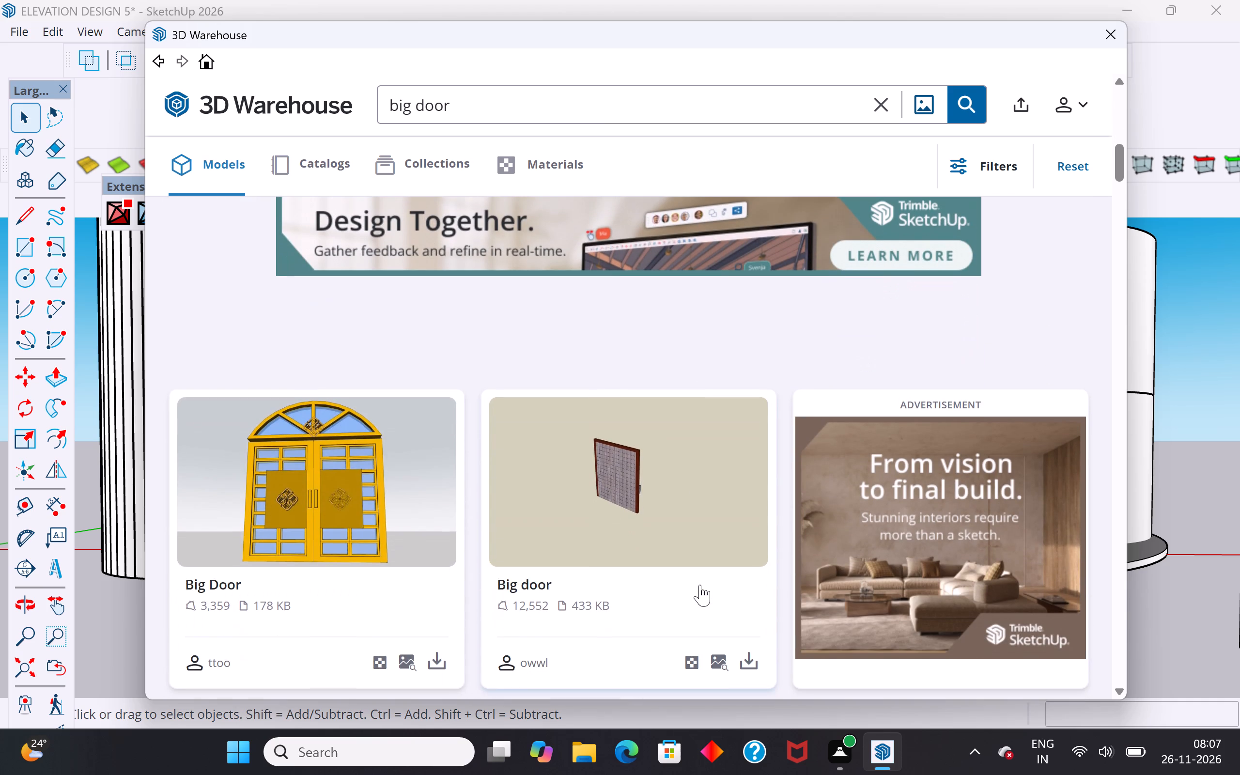
scroll(700, 585, down, 4)
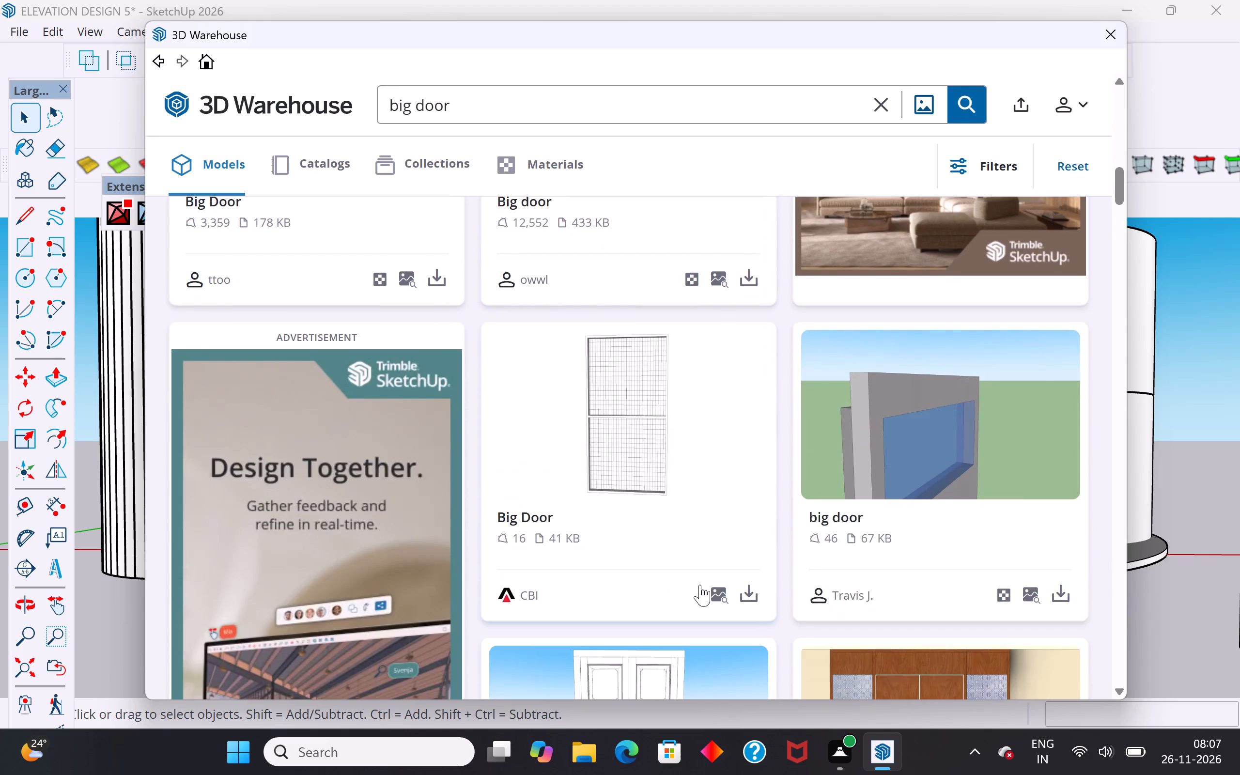
scroll(700, 585, down, 4)
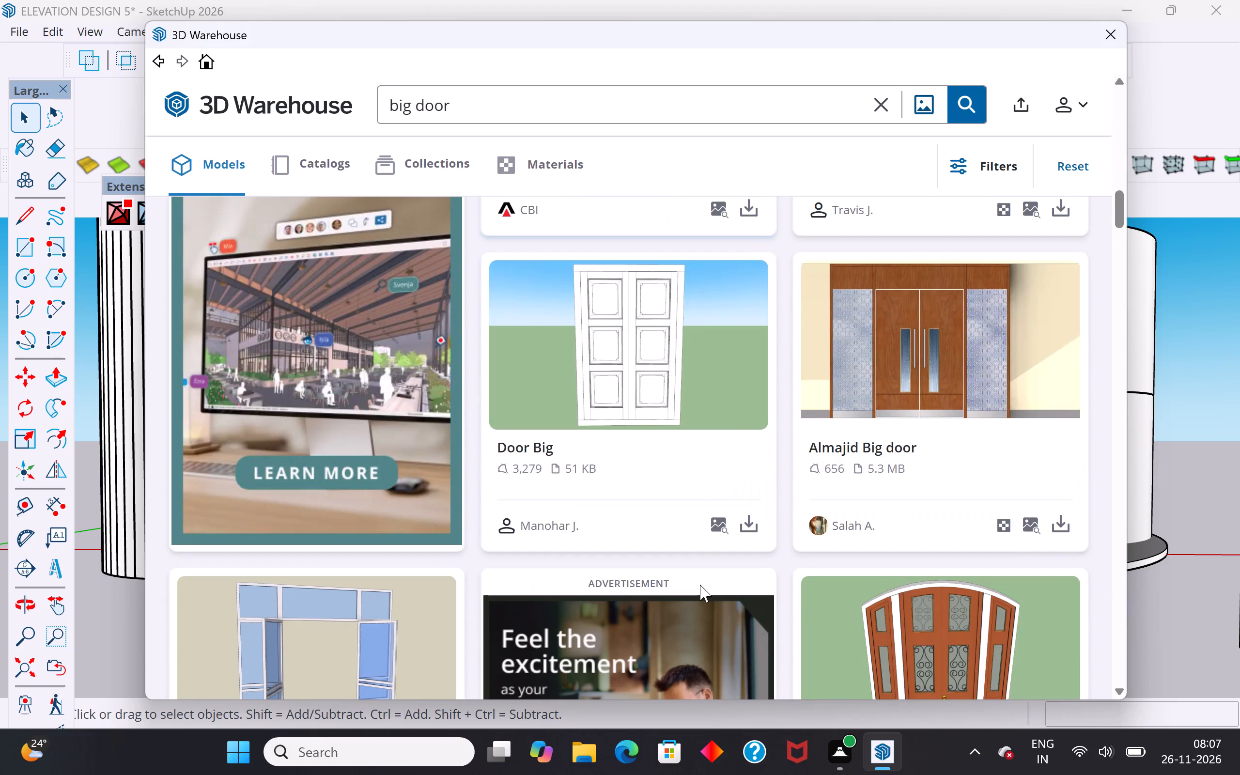
scroll(700, 585, down, 12)
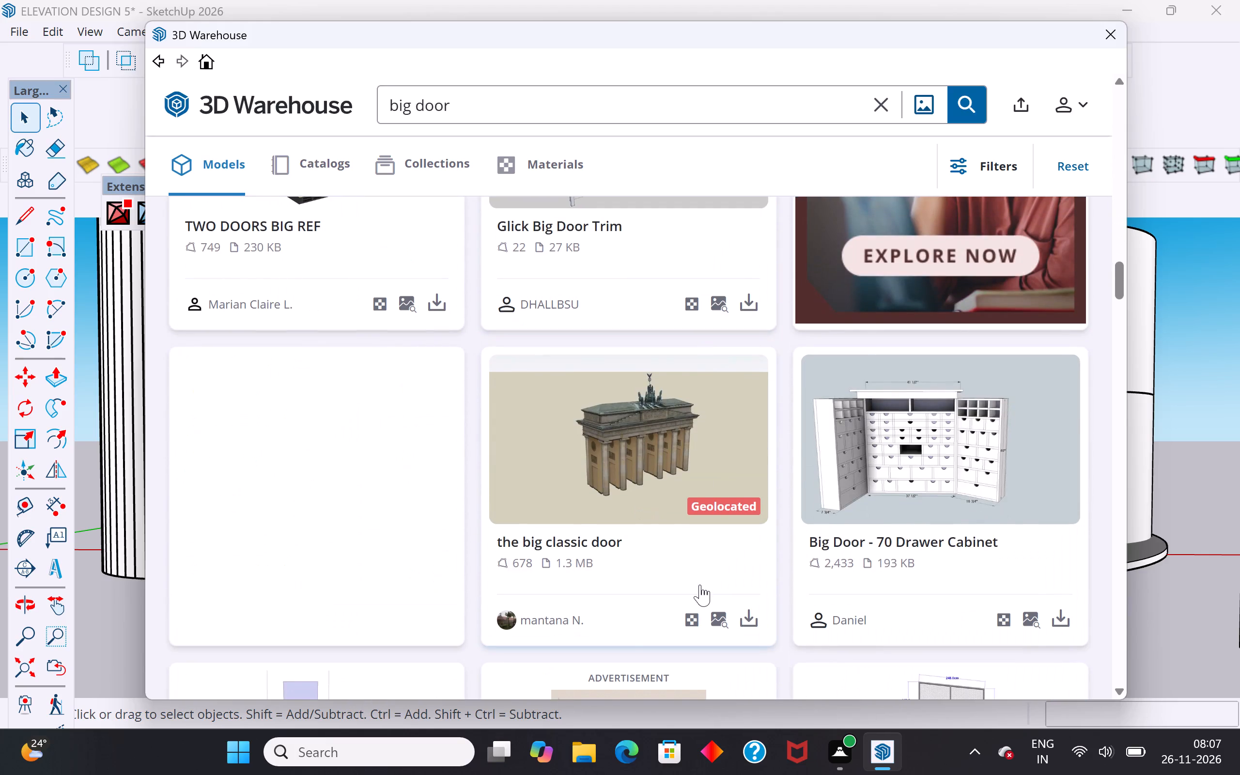
scroll(700, 585, down, 7)
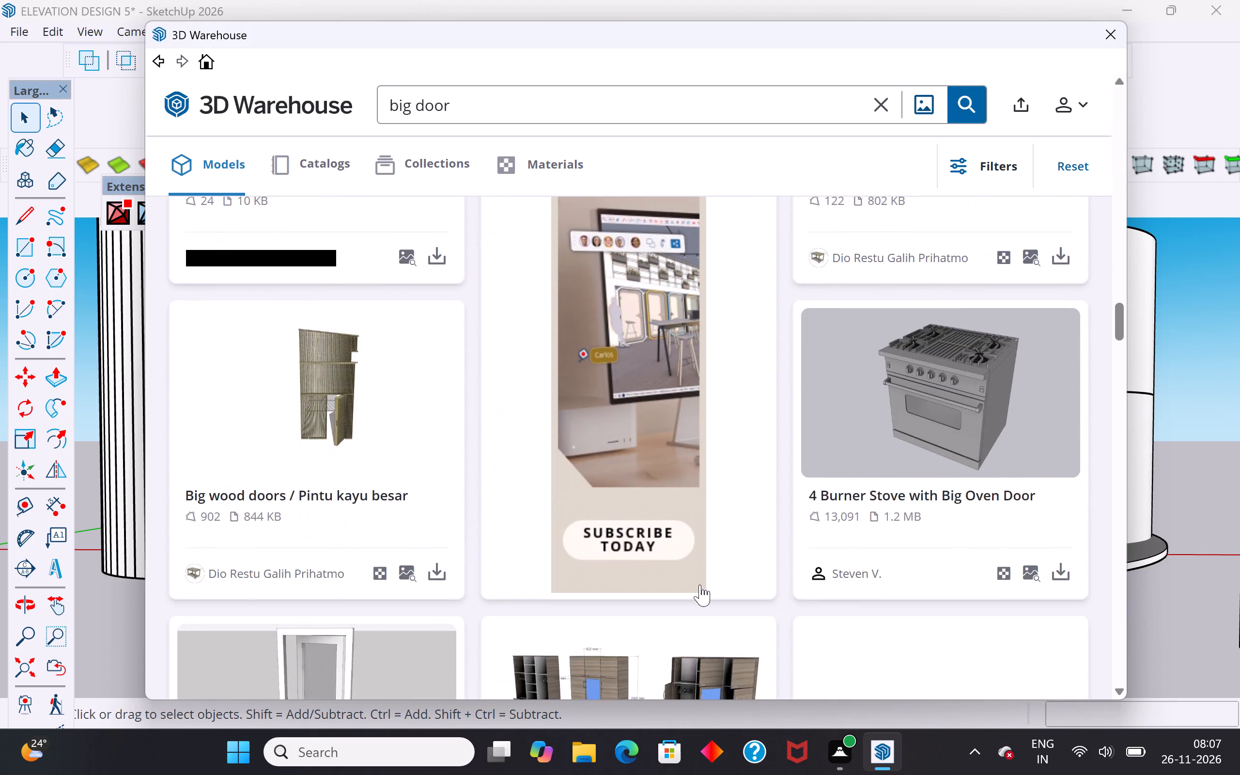
scroll(700, 585, down, 10)
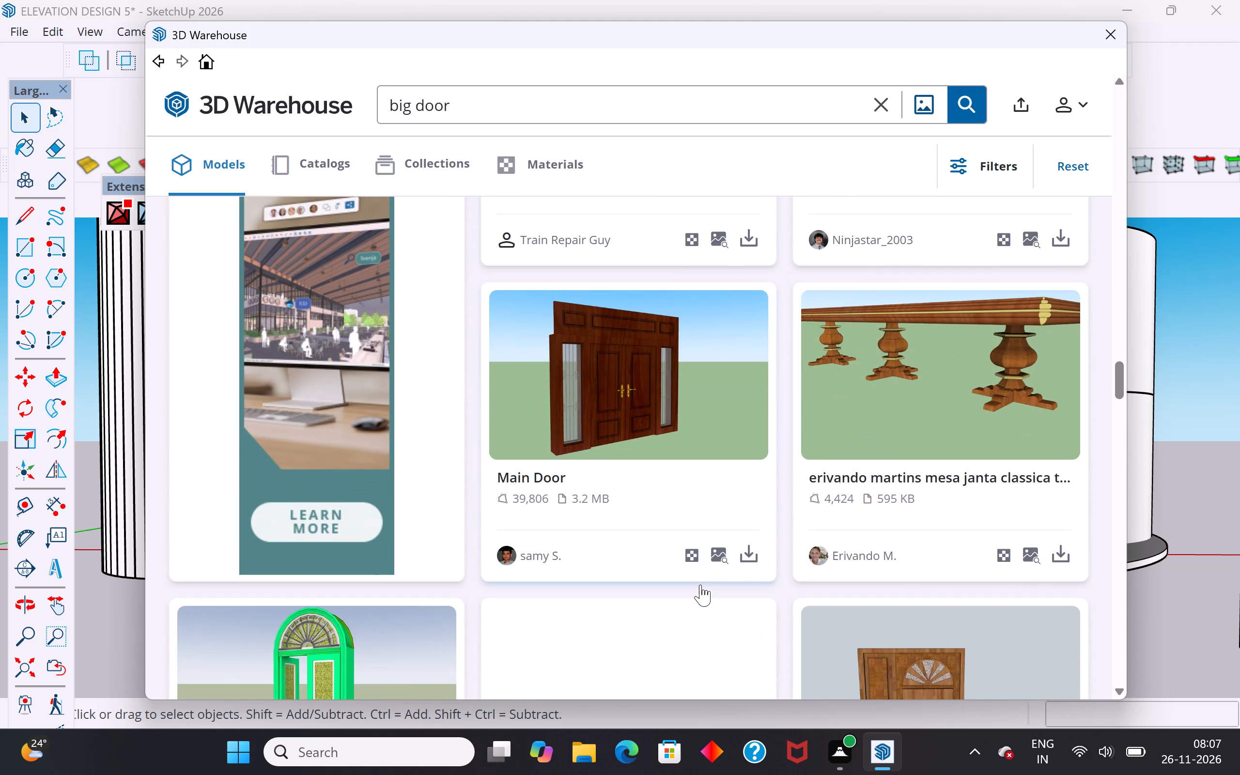
scroll(700, 588, down, 3)
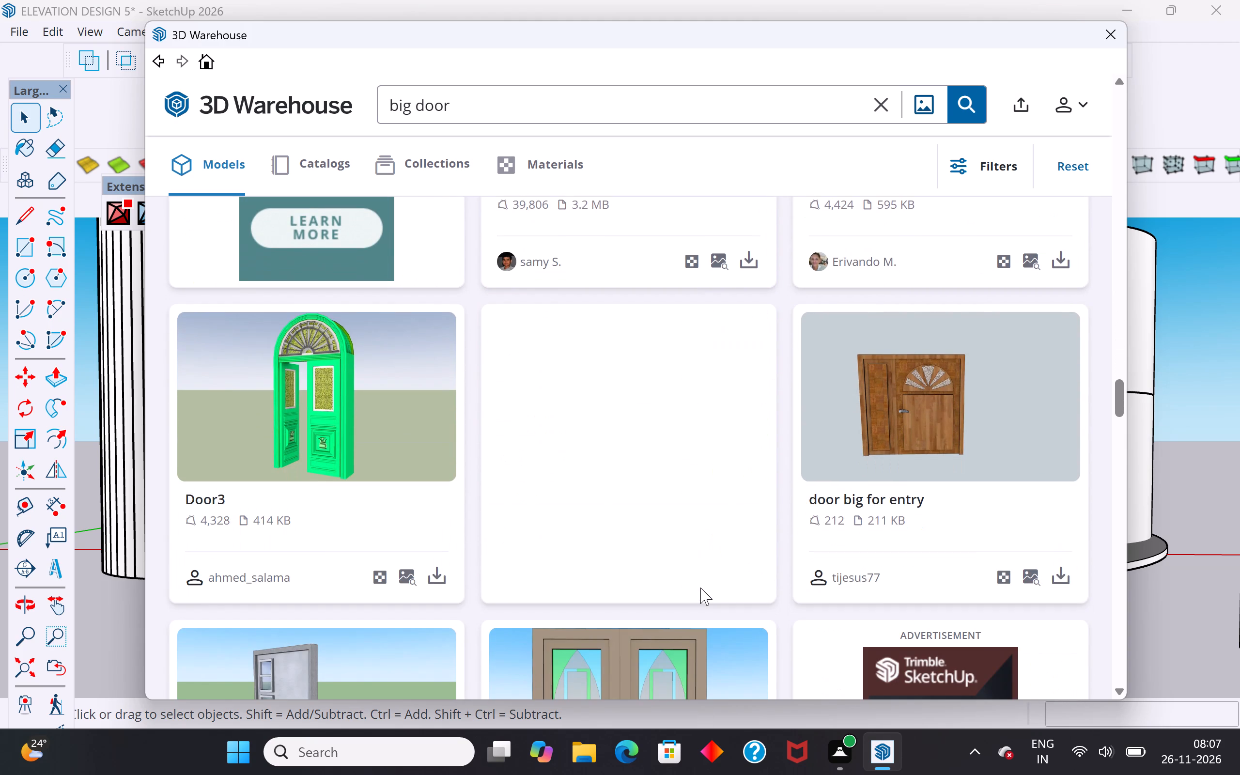
scroll(700, 589, down, 7)
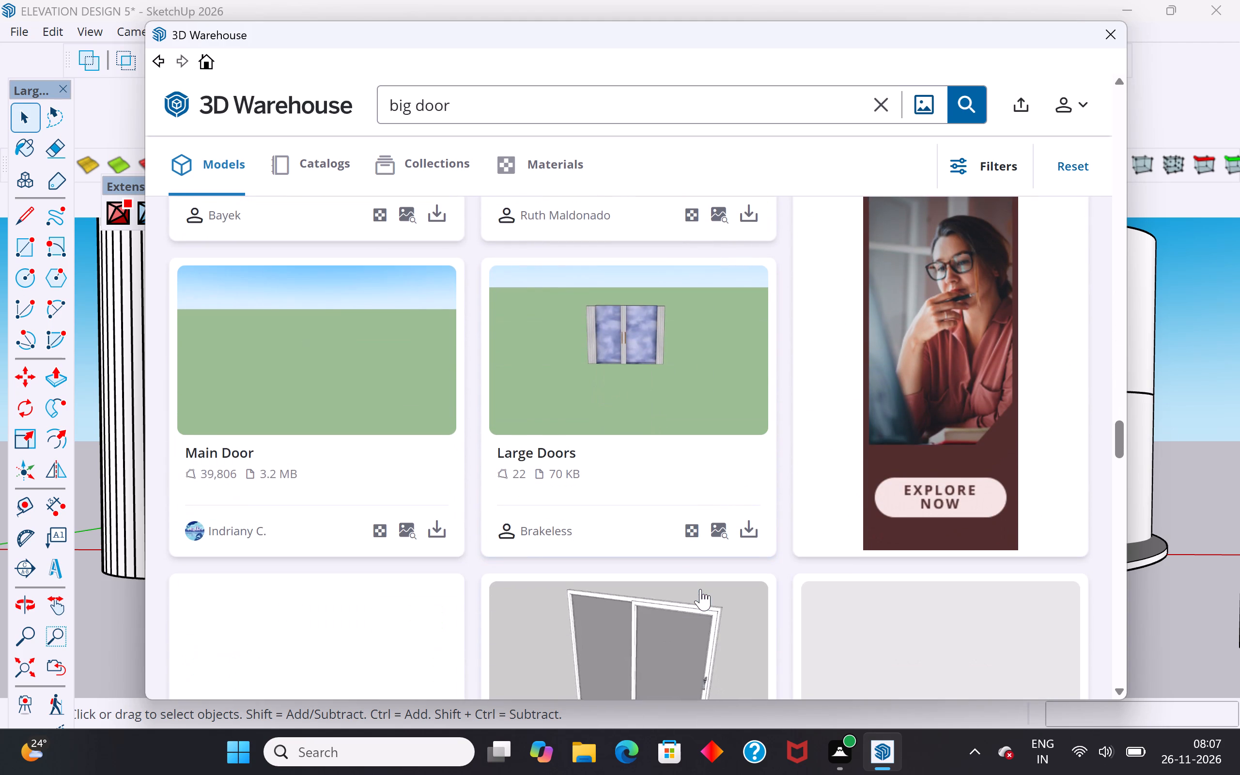
scroll(700, 589, down, 10)
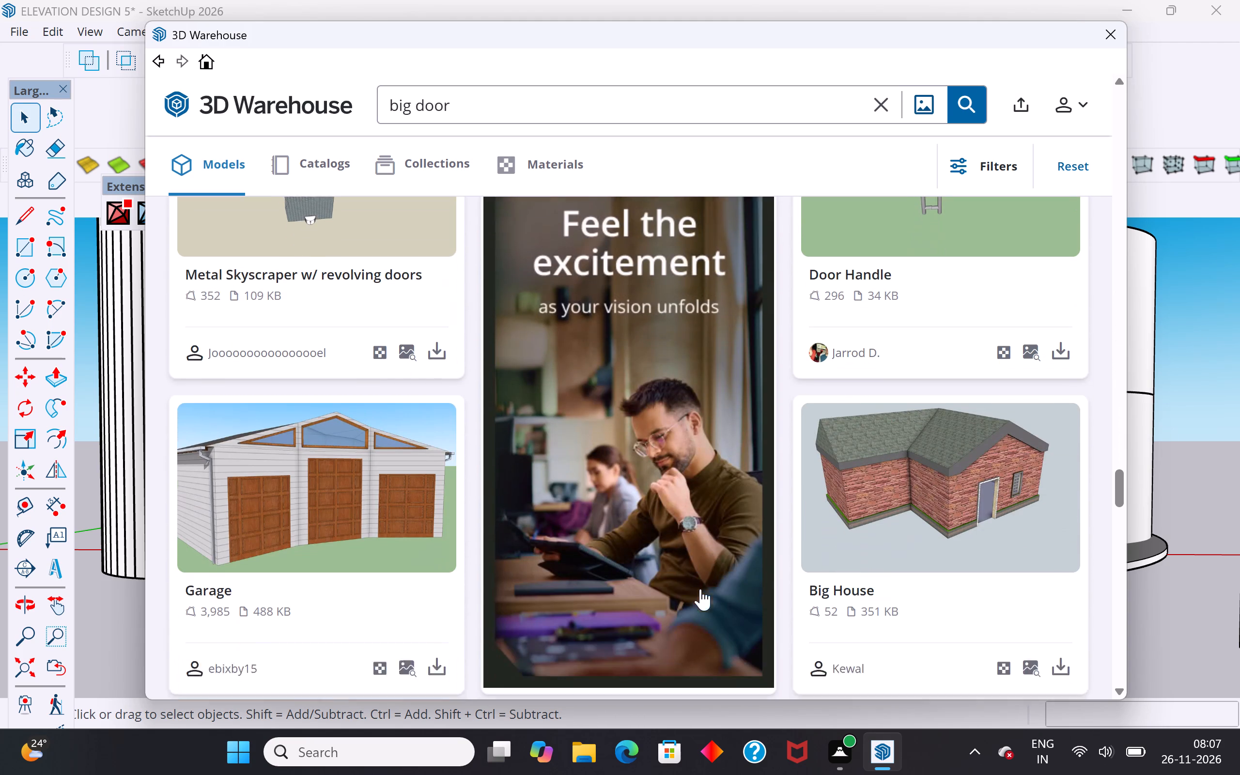
scroll(700, 589, down, 5)
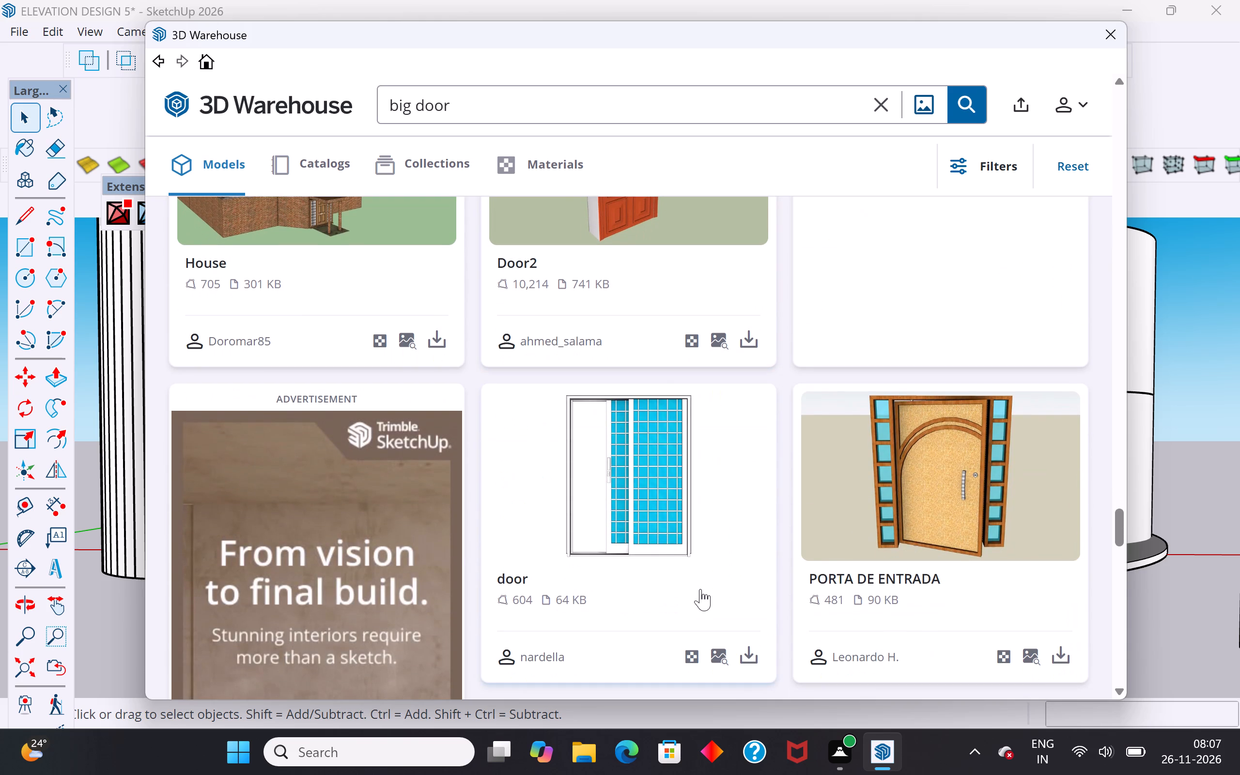
scroll(700, 589, down, 12)
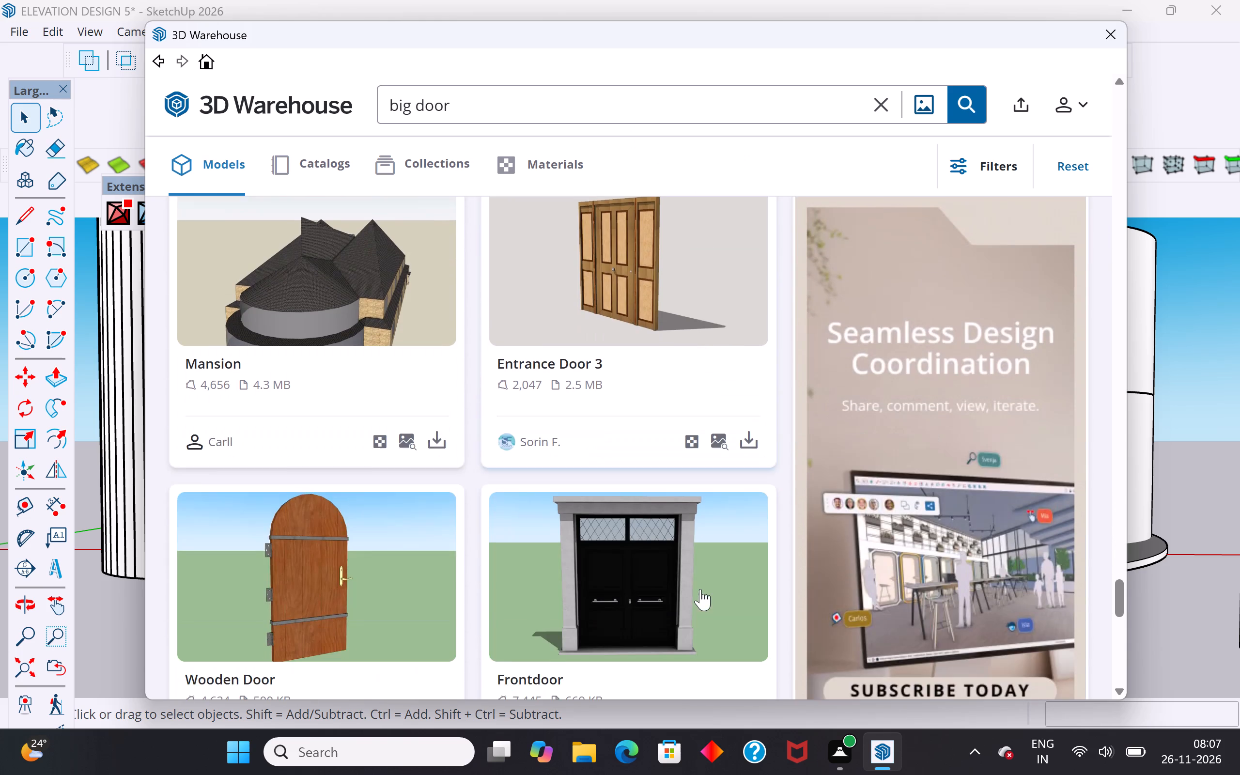
scroll(700, 589, down, 4)
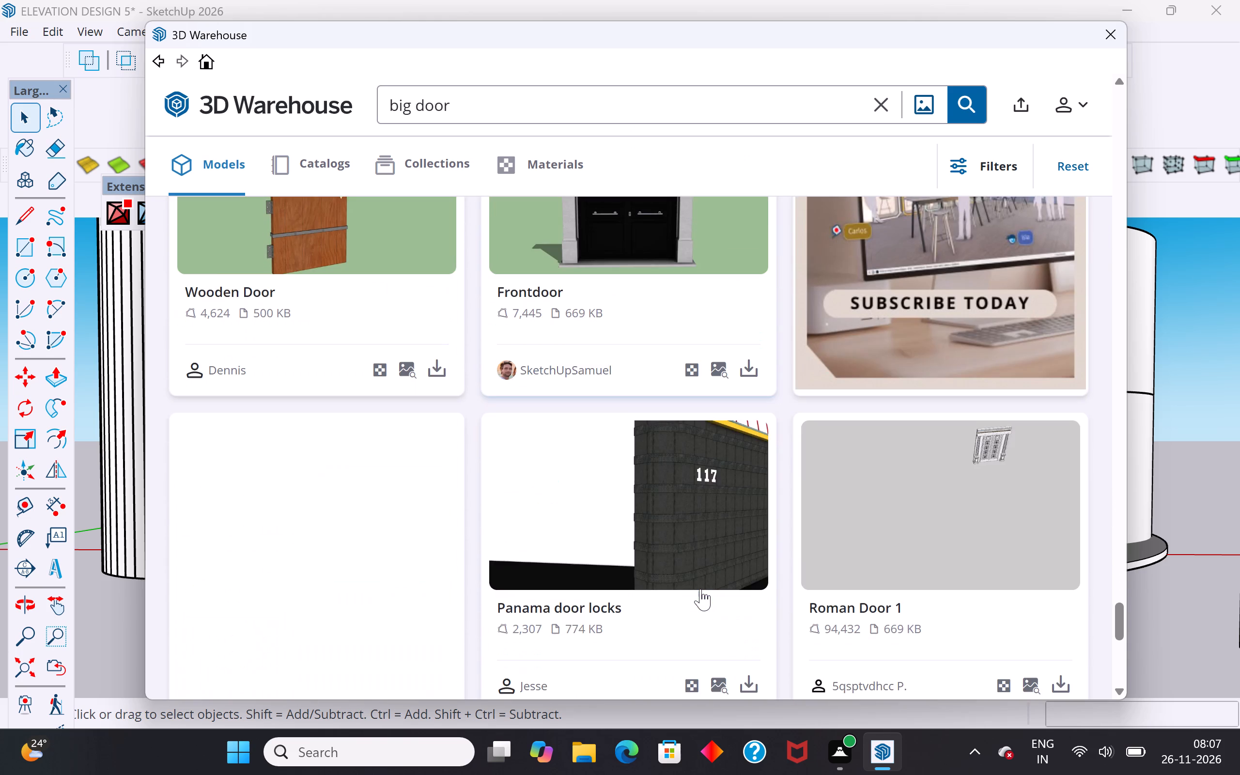
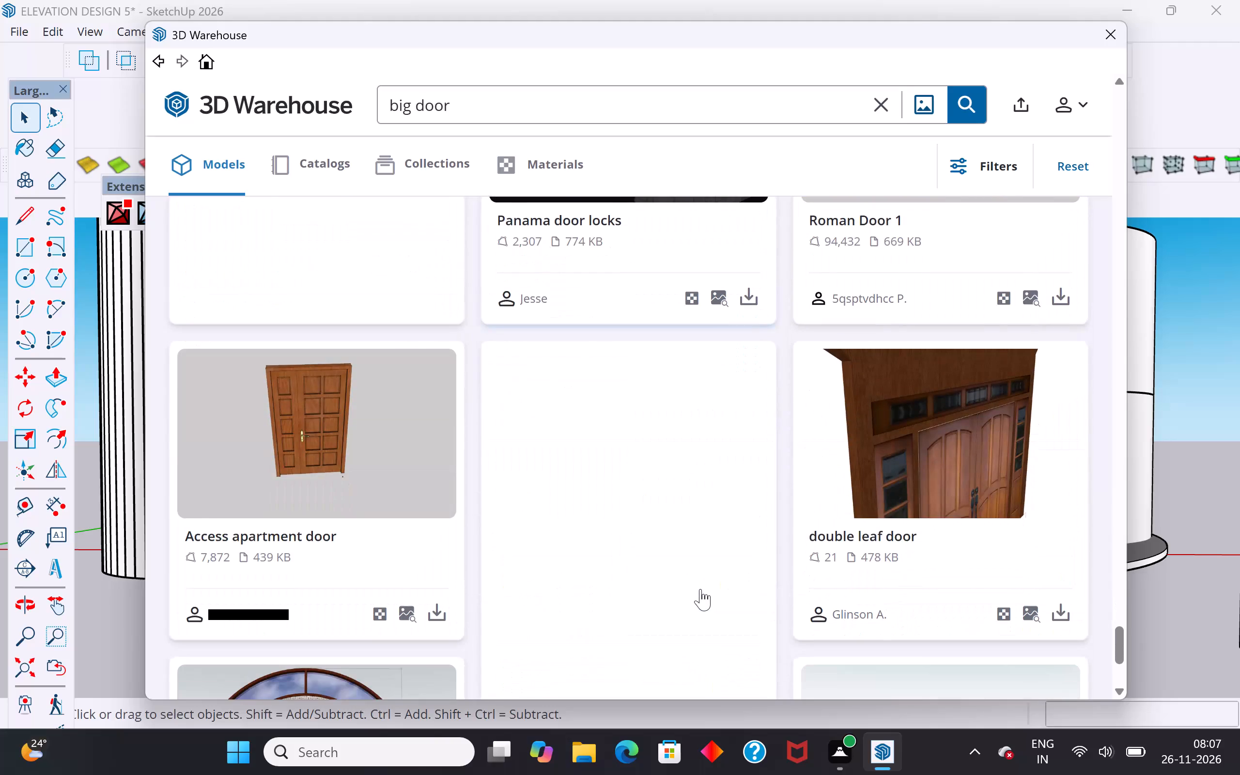
Download the "Main Entrance Wooden Door" model directly into the scene and place it inside the bay's empty ground-floor opening.
scroll(700, 589, down, 4)
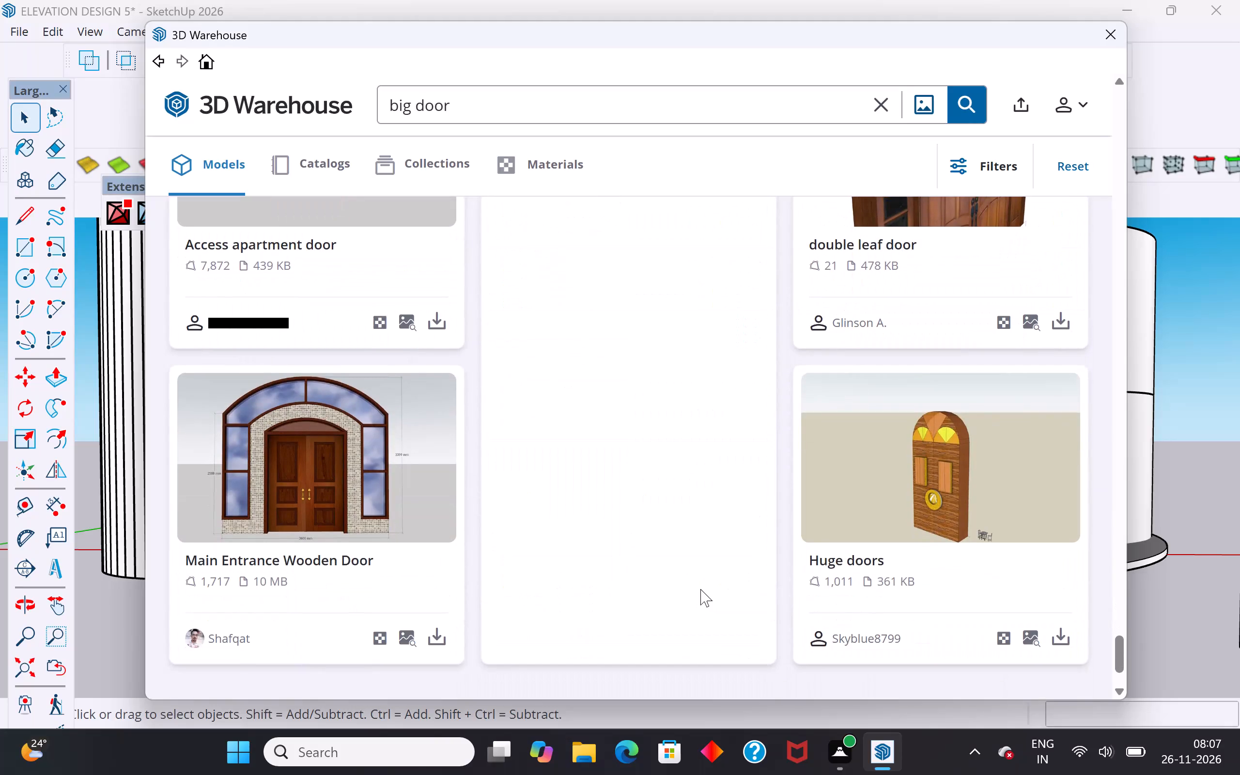
scroll(700, 589, down, 2)
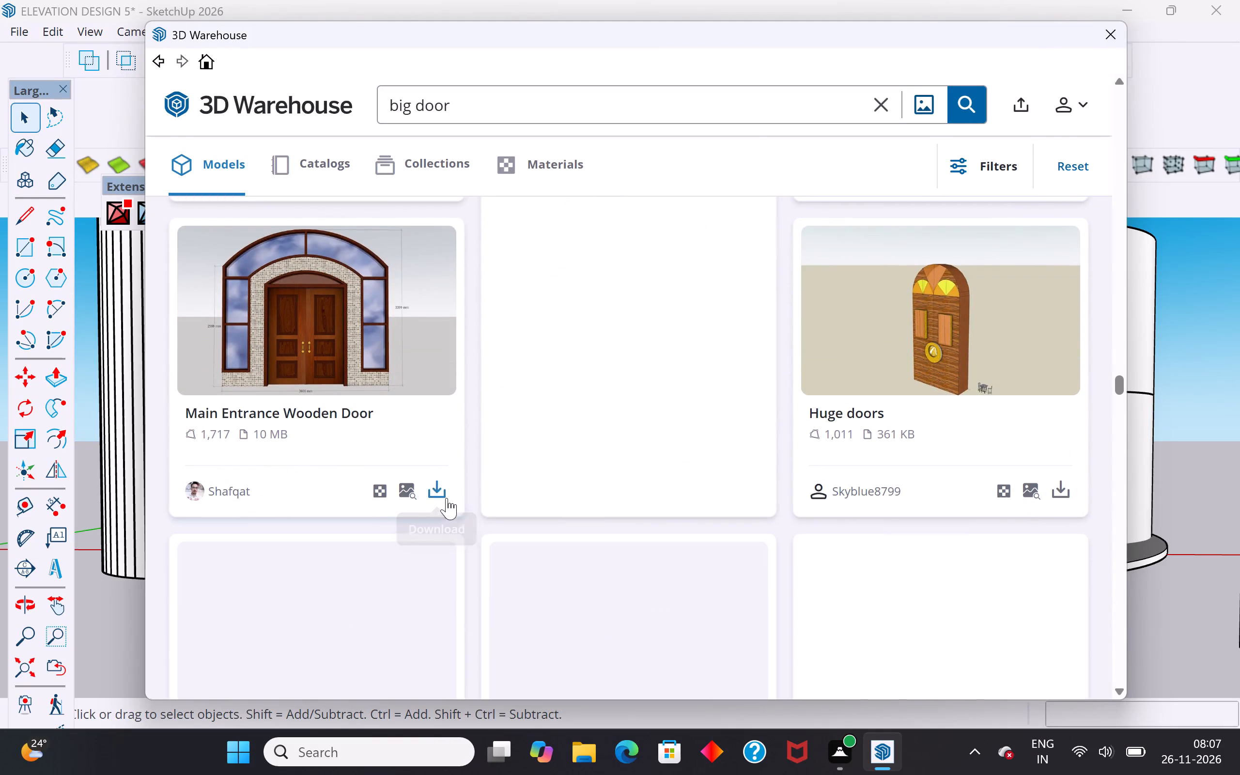
click(443, 494)
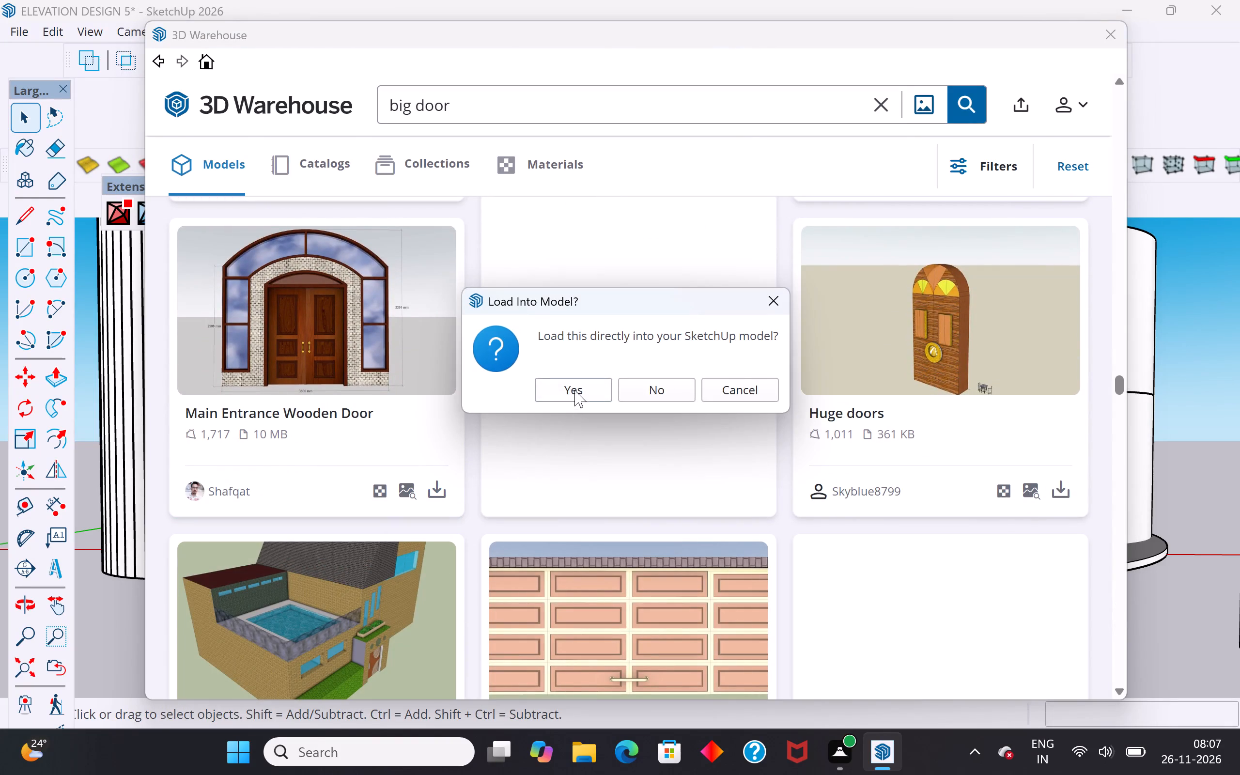
click(574, 389)
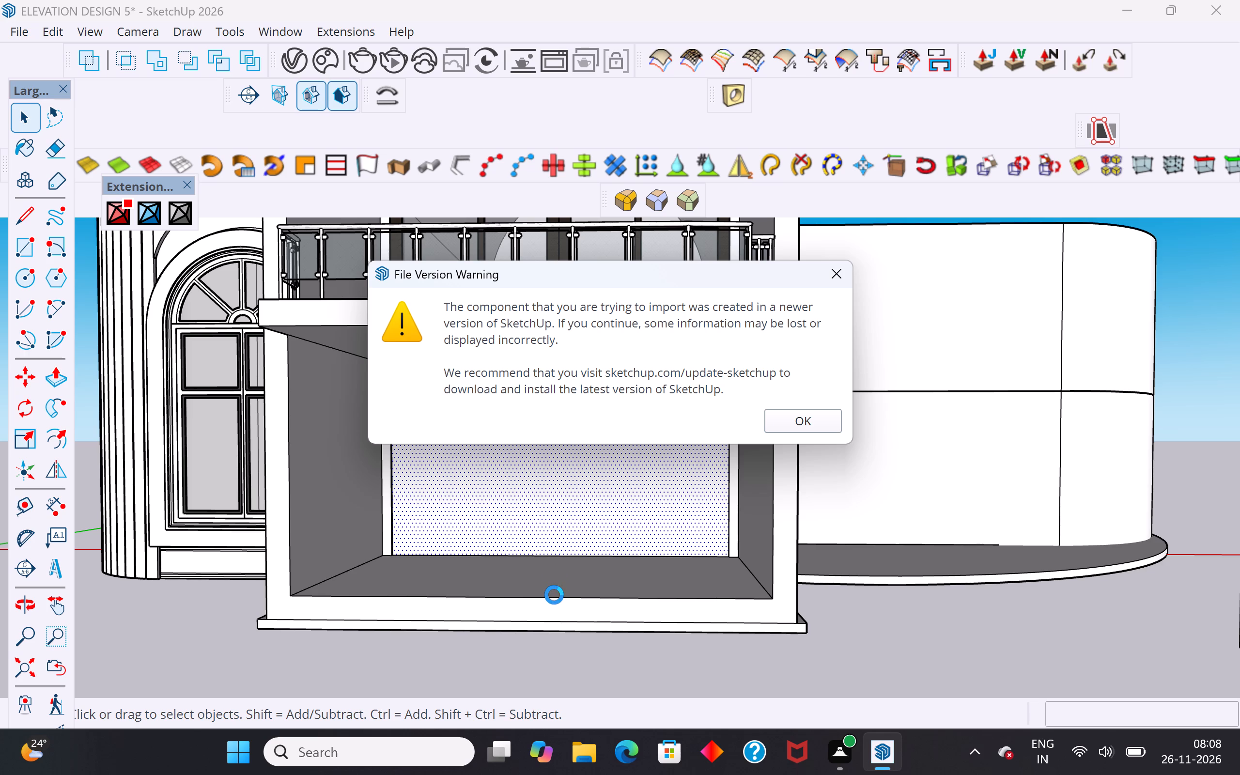
click(833, 273)
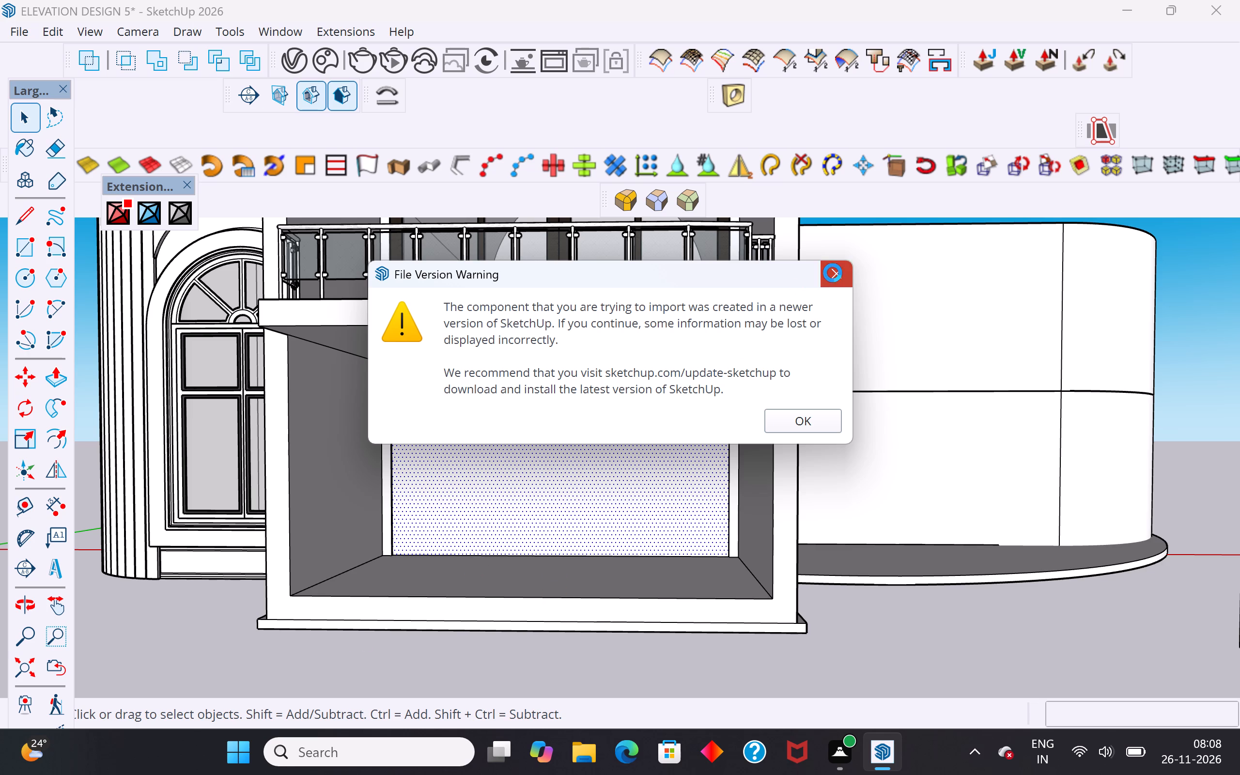
scroll(583, 556, down, 5)
scroll(474, 502, down, 9)
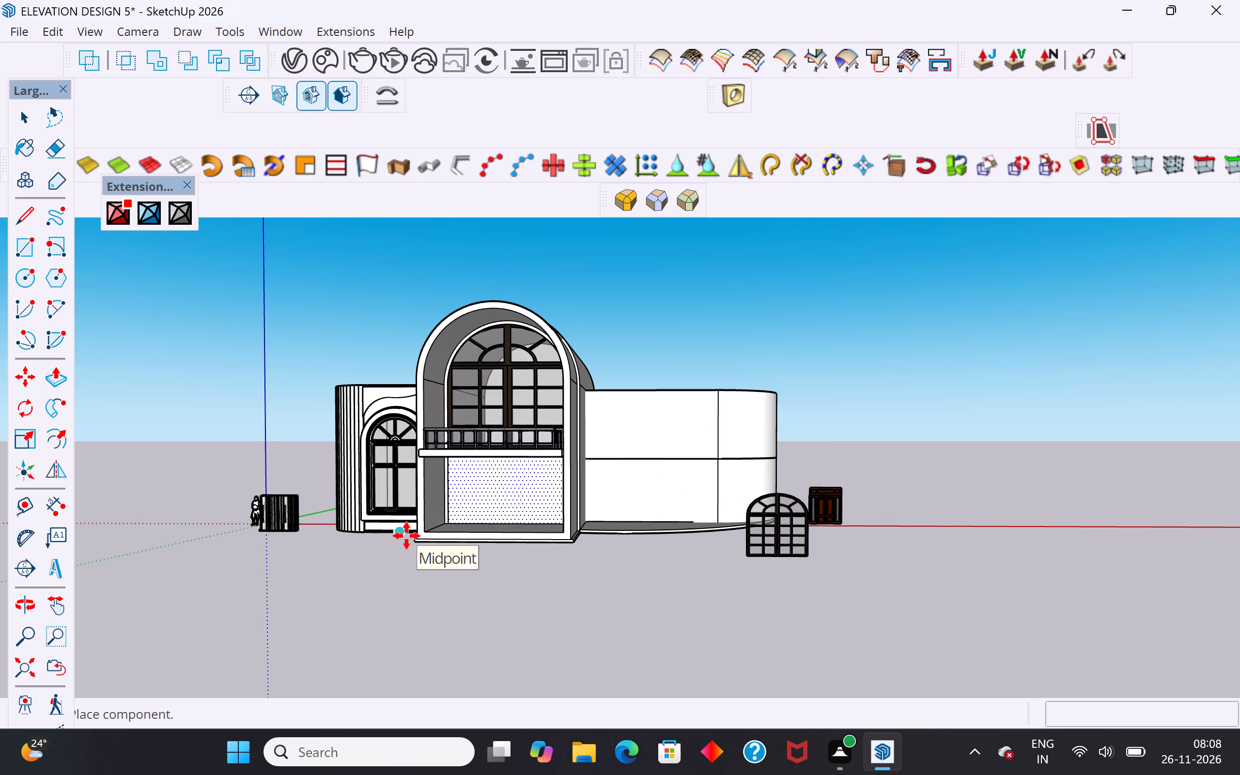
middle_drag(406, 537, 463, 606)
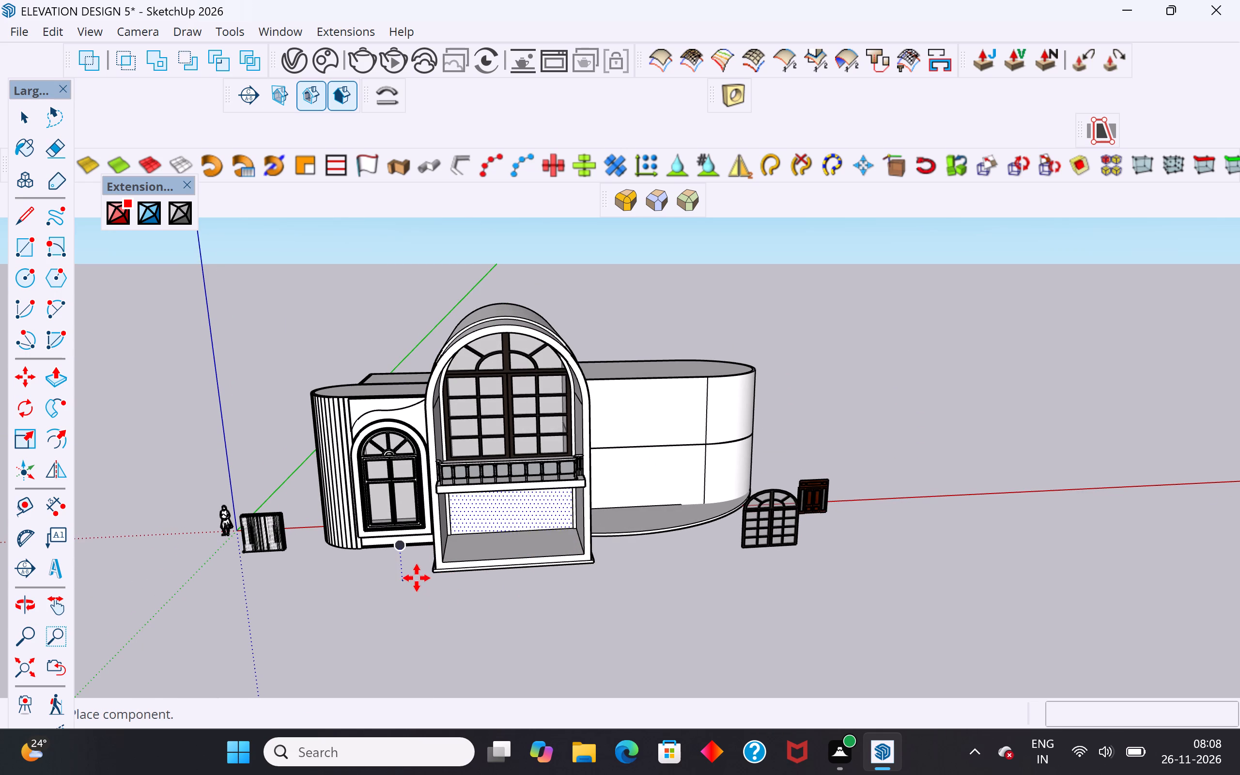
click(437, 555)
scroll(485, 522, up, 5)
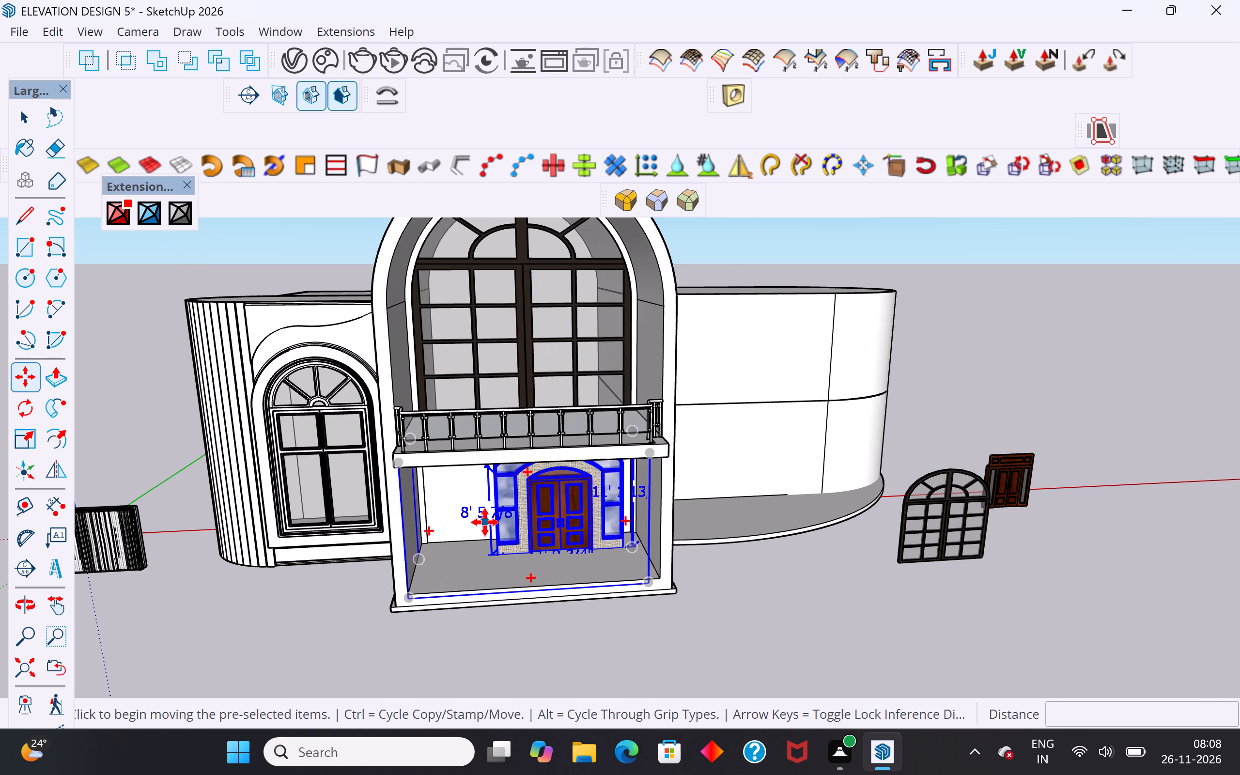
click(34, 119)
click(108, 310)
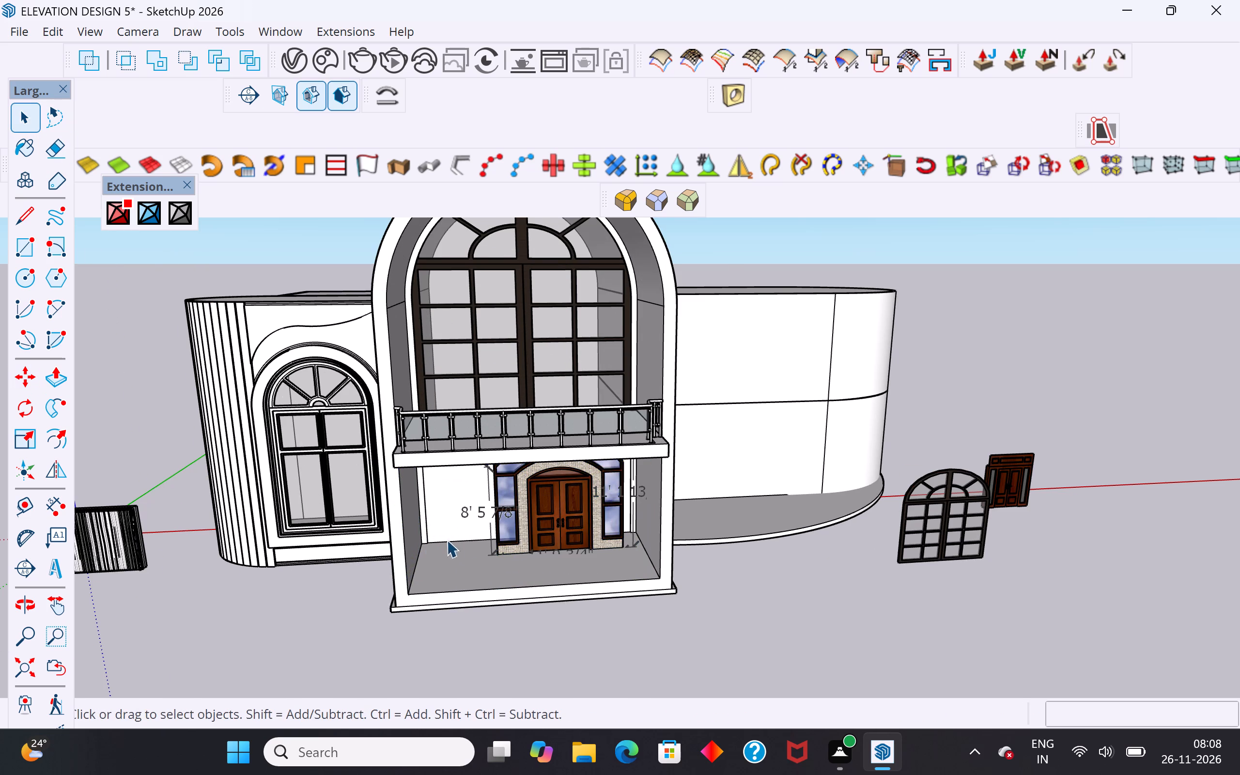
Move the entrance door about 4' from its lower corner, bringing it sideways and closer to the opening's back wall.
scroll(499, 528, up, 1)
middle_drag(500, 527, 507, 438)
scroll(511, 444, up, 8)
click(491, 600)
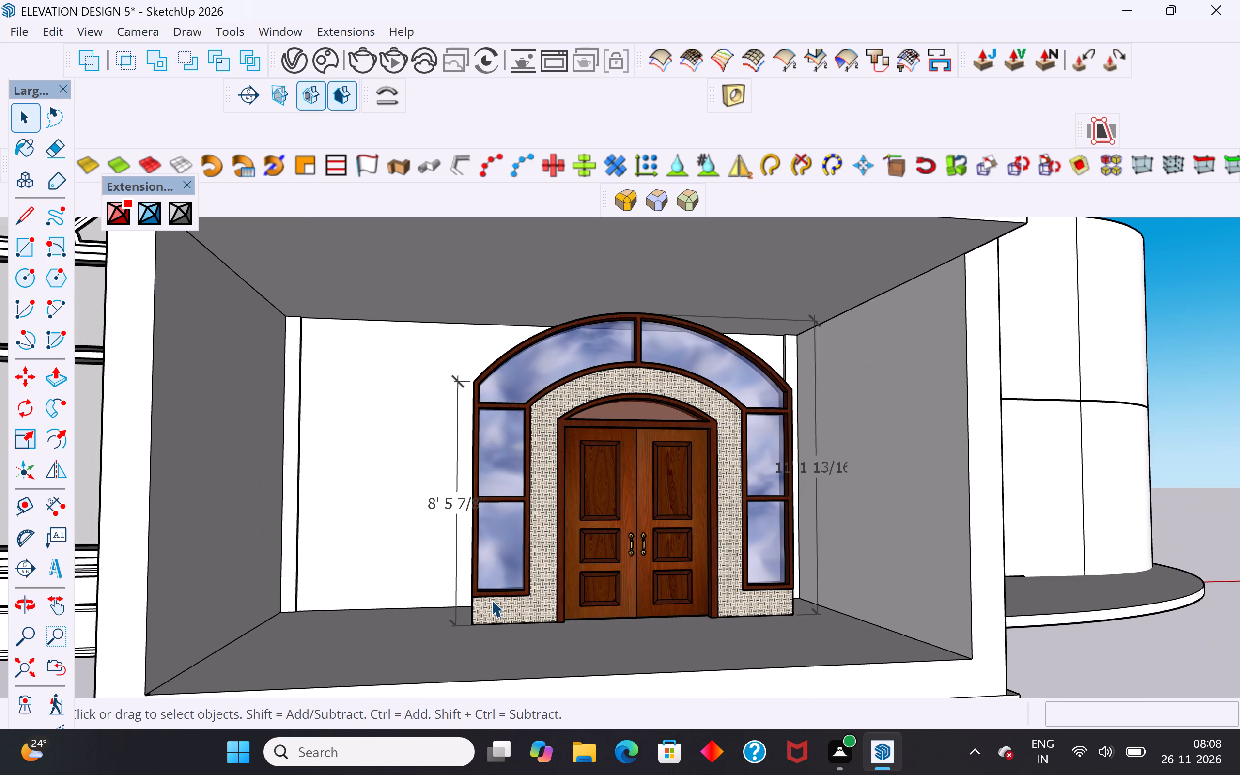
scroll(486, 615, up, 1)
middle_drag(486, 618, 524, 634)
scroll(508, 641, up, 9)
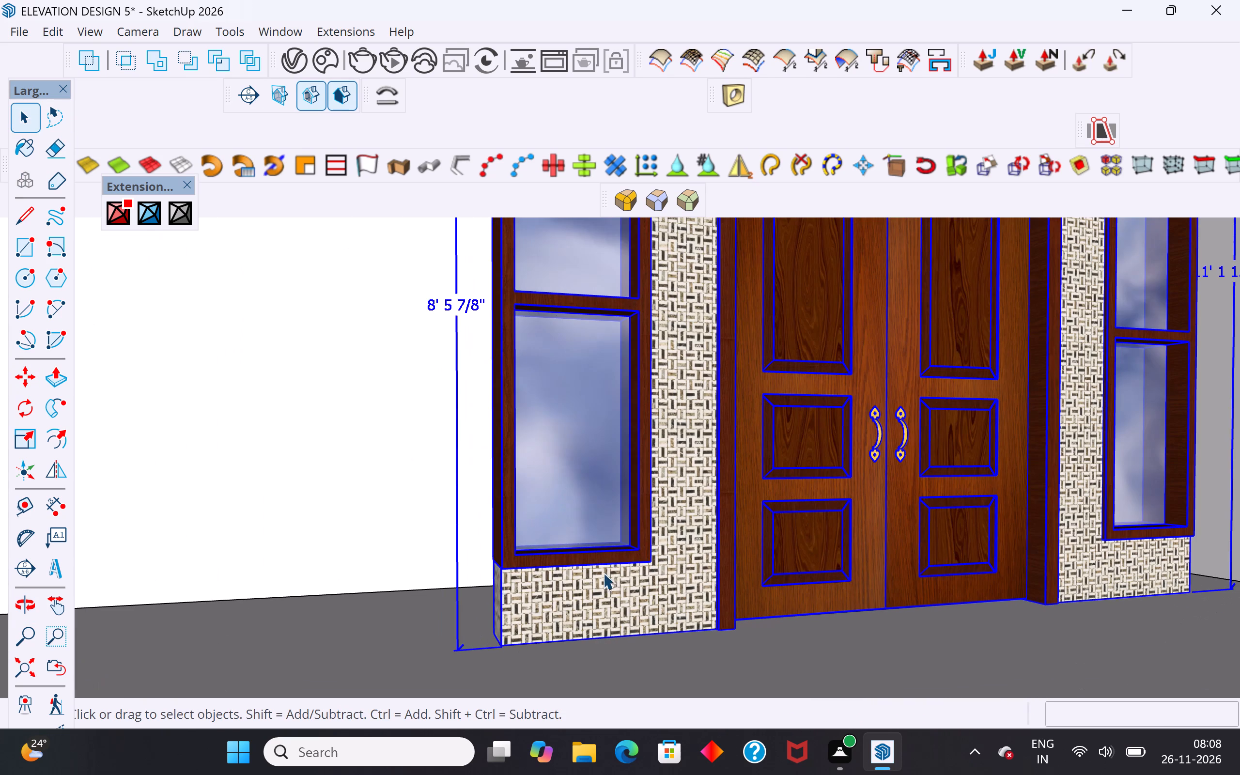
click(616, 564)
scroll(566, 597, down, 11)
middle_drag(600, 566, 595, 568)
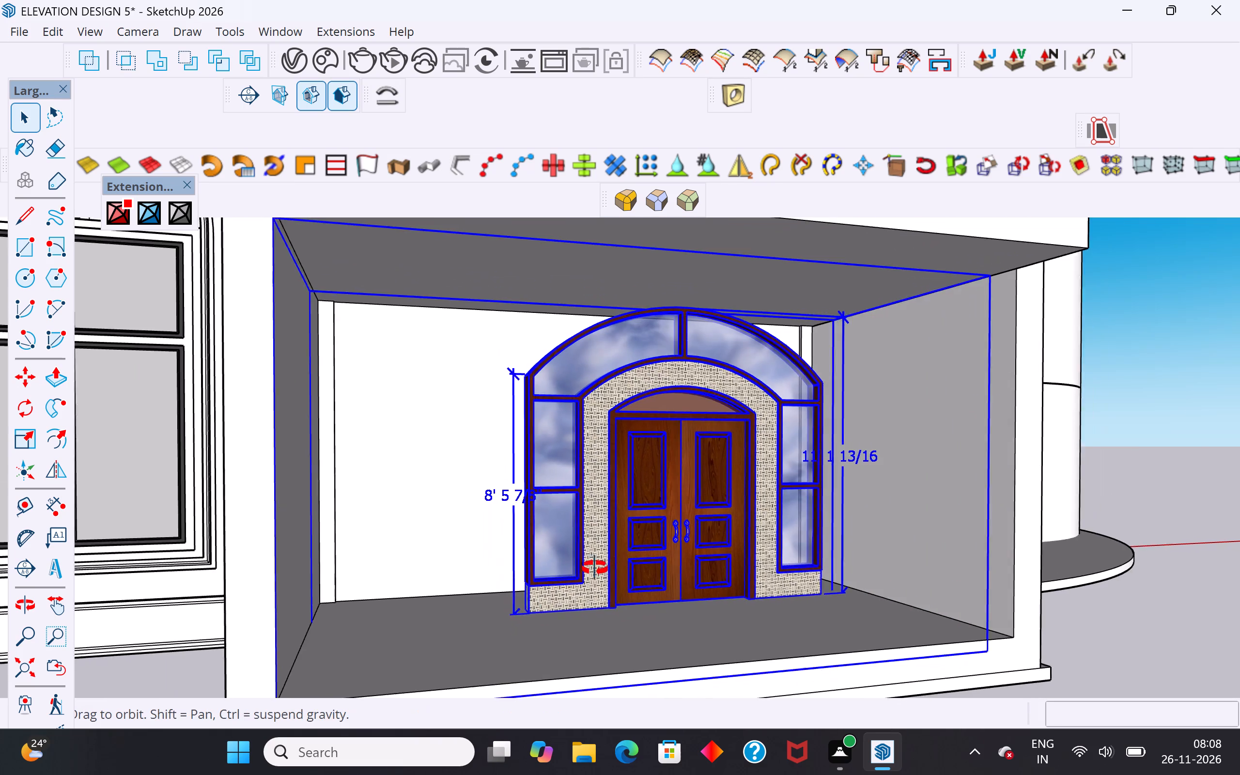
middle_drag(595, 568, 629, 575)
key(m)
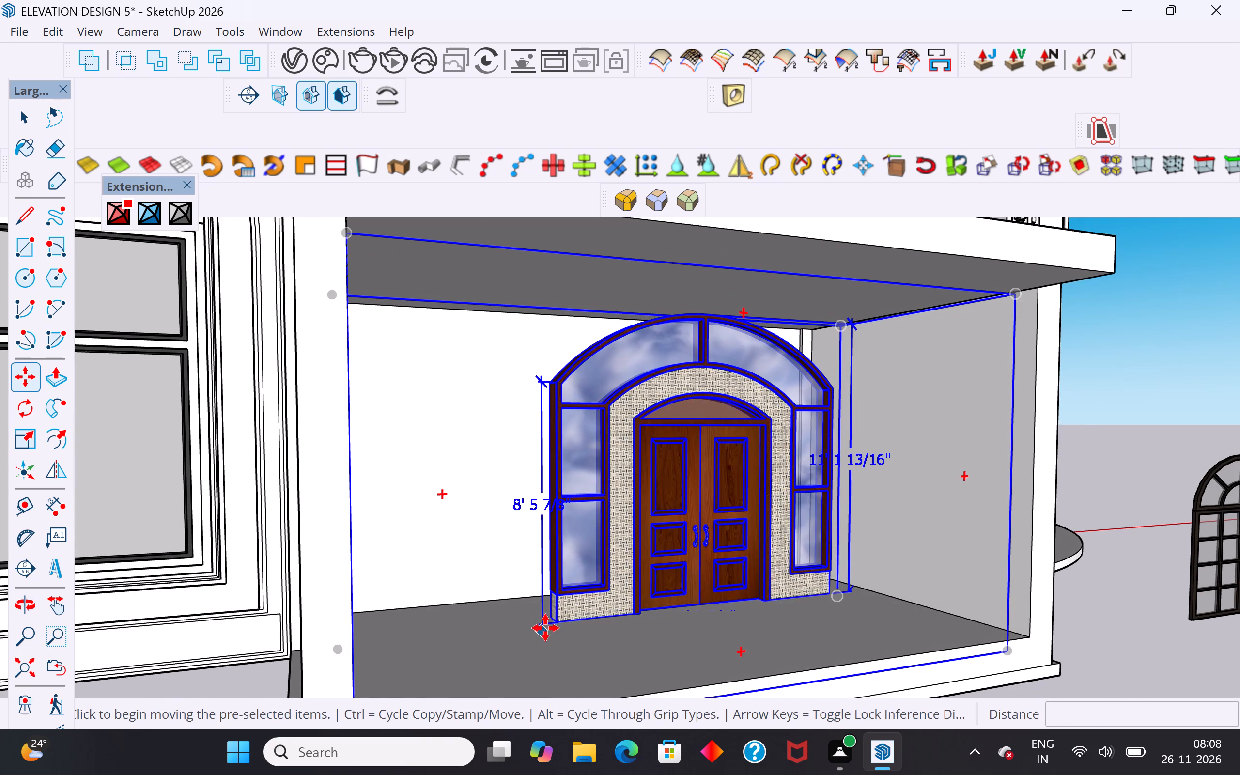
click(539, 629)
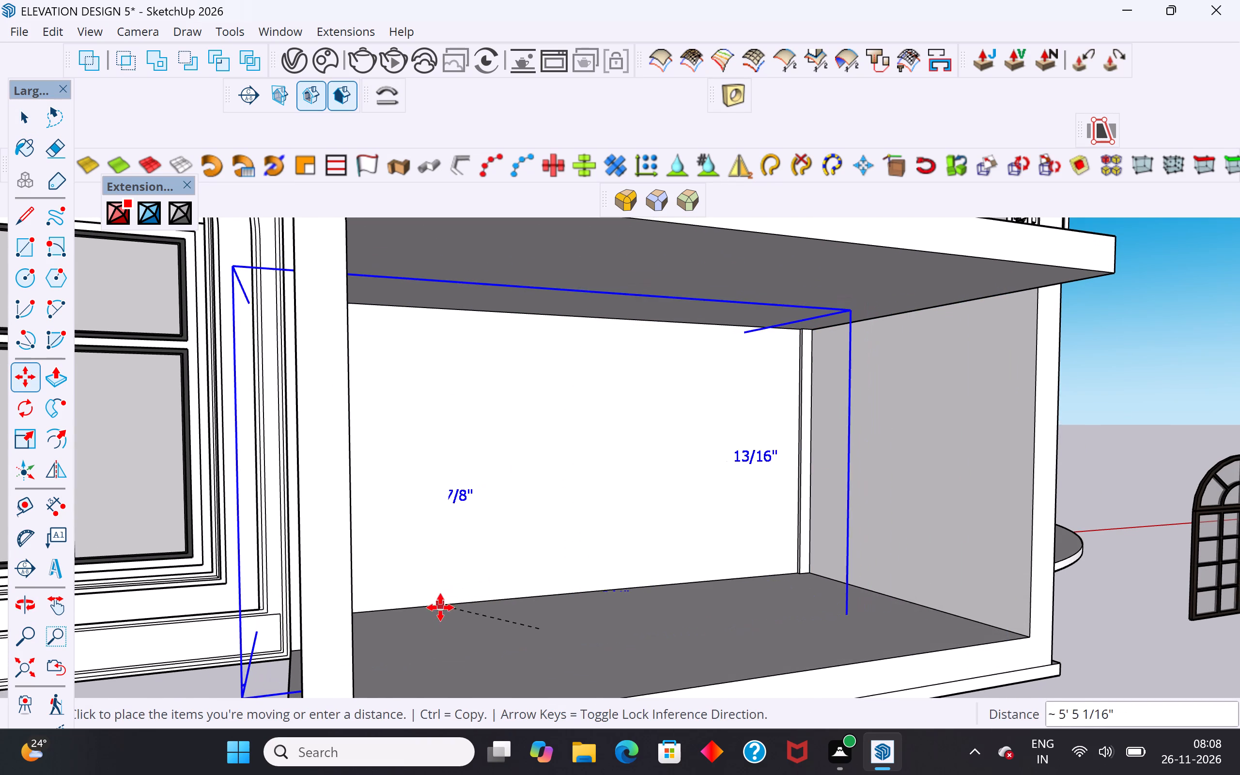
click(454, 614)
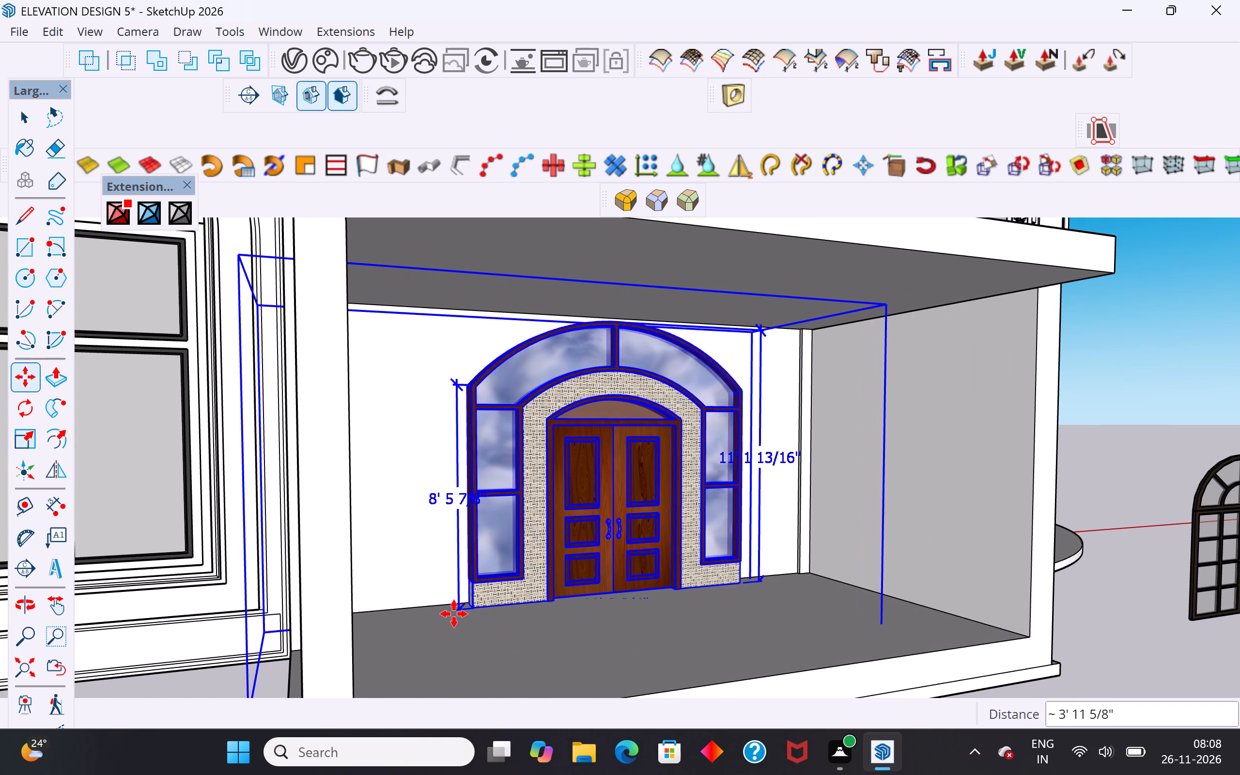
scroll(456, 605, down, 9)
click(23, 113)
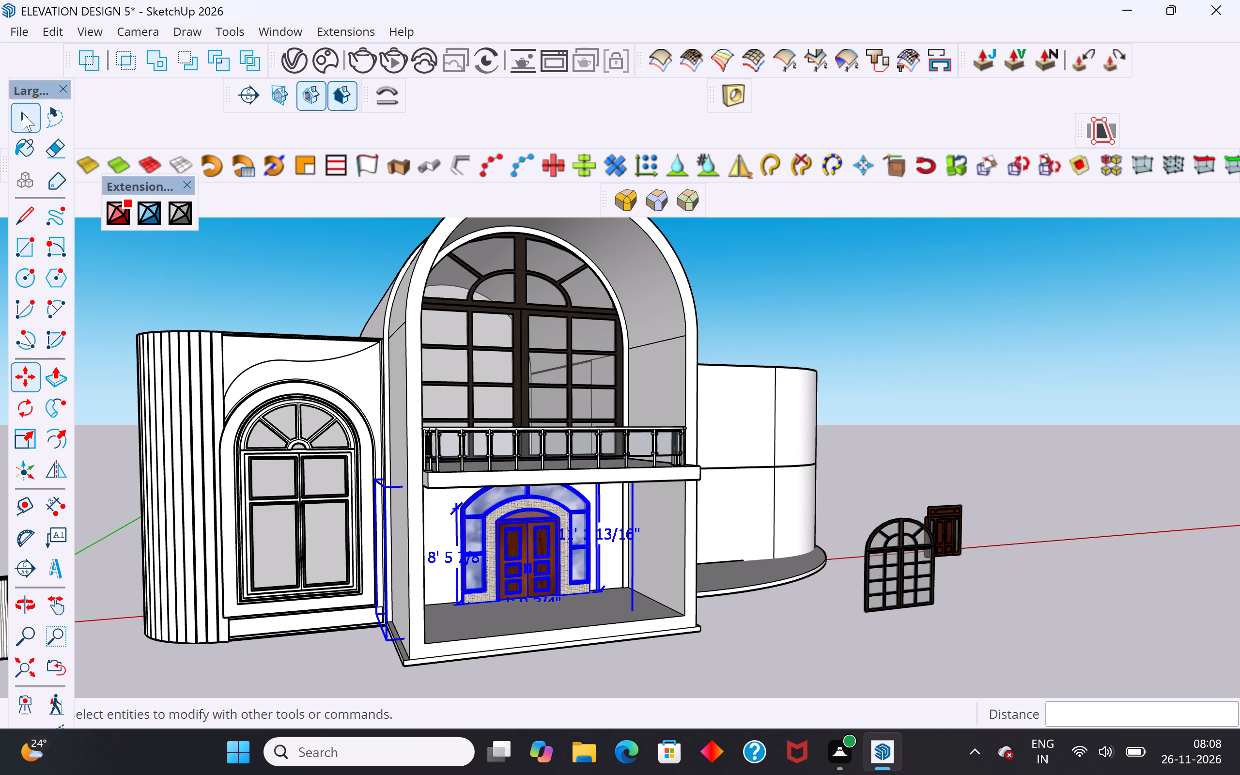
click(212, 319)
Move the entrance door by its lower front corner back to the floor line of the opening's back wall.
middle_drag(667, 457, 552, 420)
scroll(547, 560, up, 3)
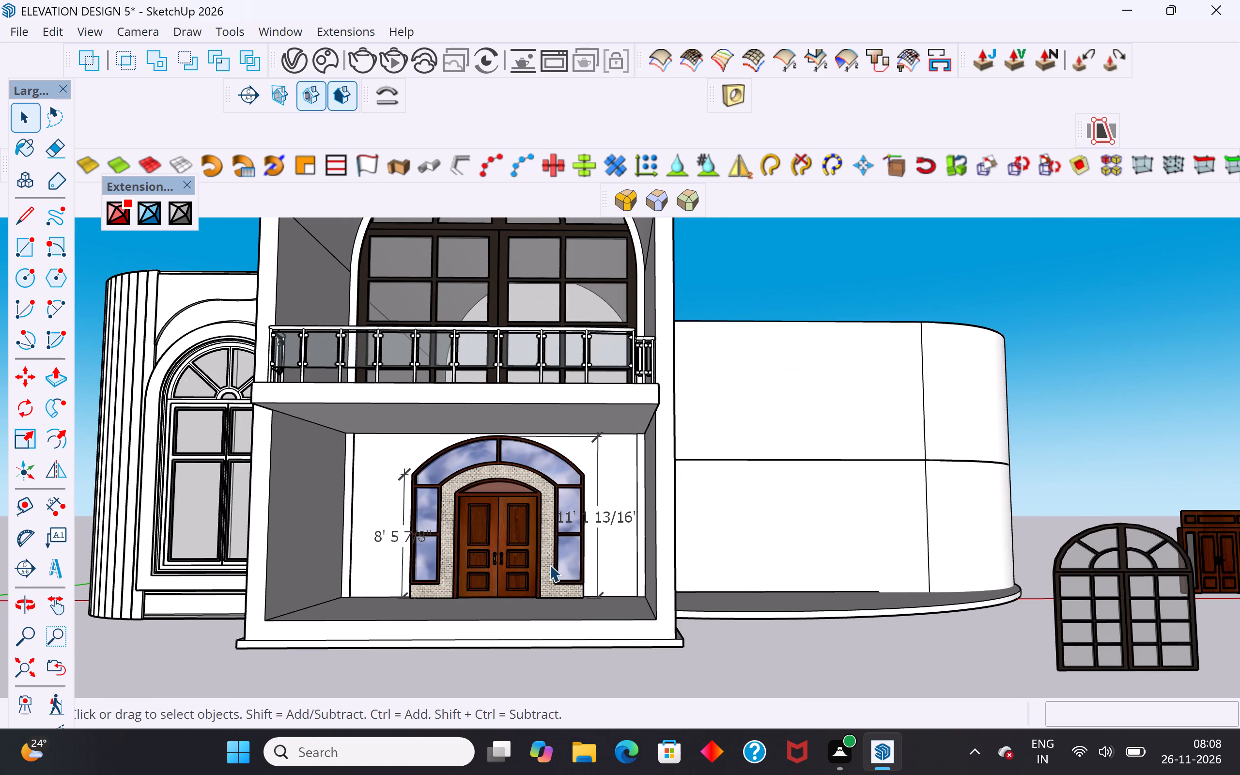
scroll(685, 433, down, 4)
middle_drag(691, 439, 691, 489)
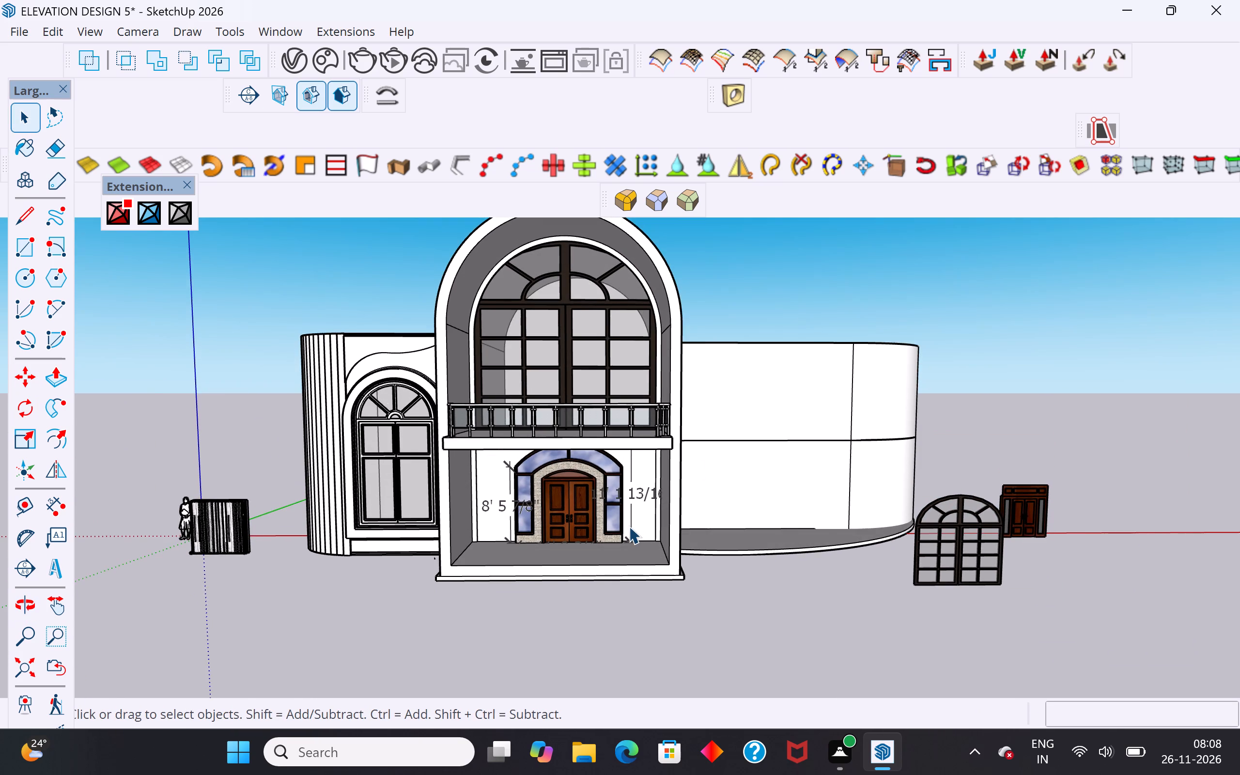
scroll(629, 526, up, 1)
scroll(524, 535, up, 9)
middle_drag(497, 536, 527, 539)
scroll(497, 559, up, 6)
middle_drag(527, 562, 558, 583)
scroll(554, 579, up, 1)
scroll(552, 576, down, 1)
scroll(551, 575, up, 10)
click(549, 570)
click(558, 546)
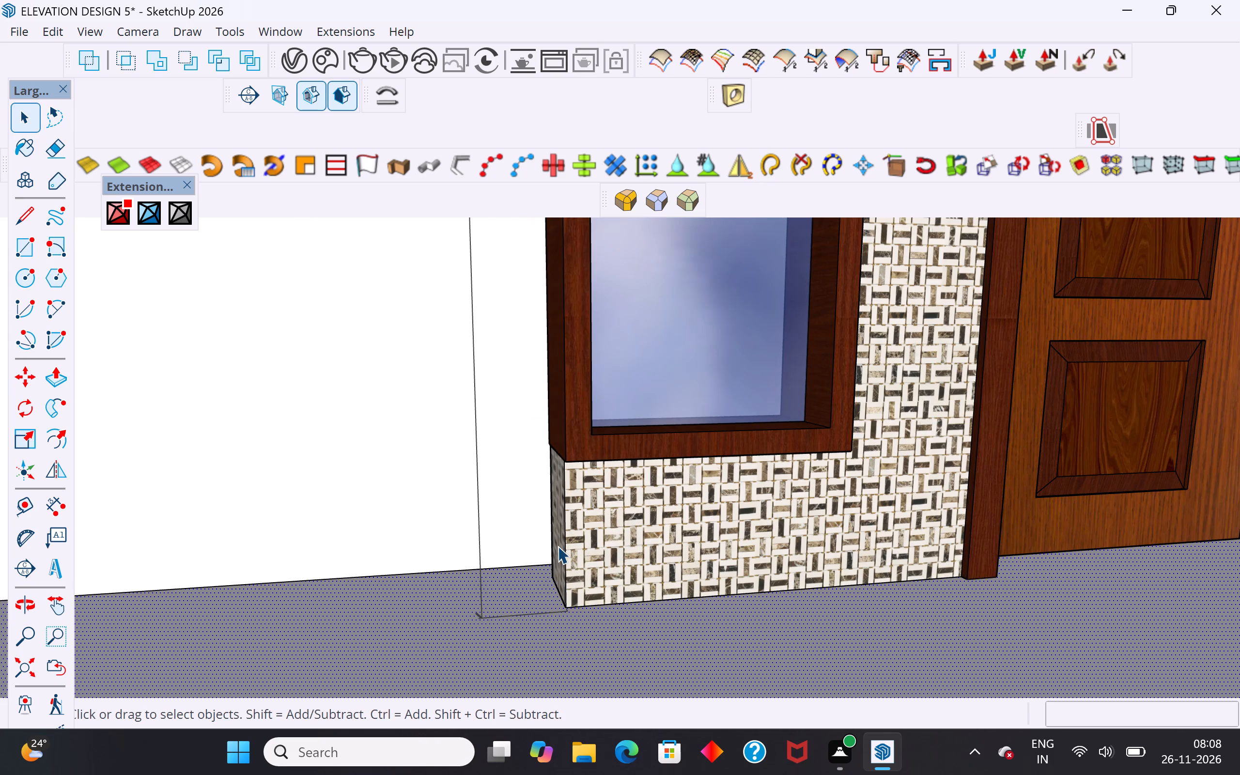
key(m)
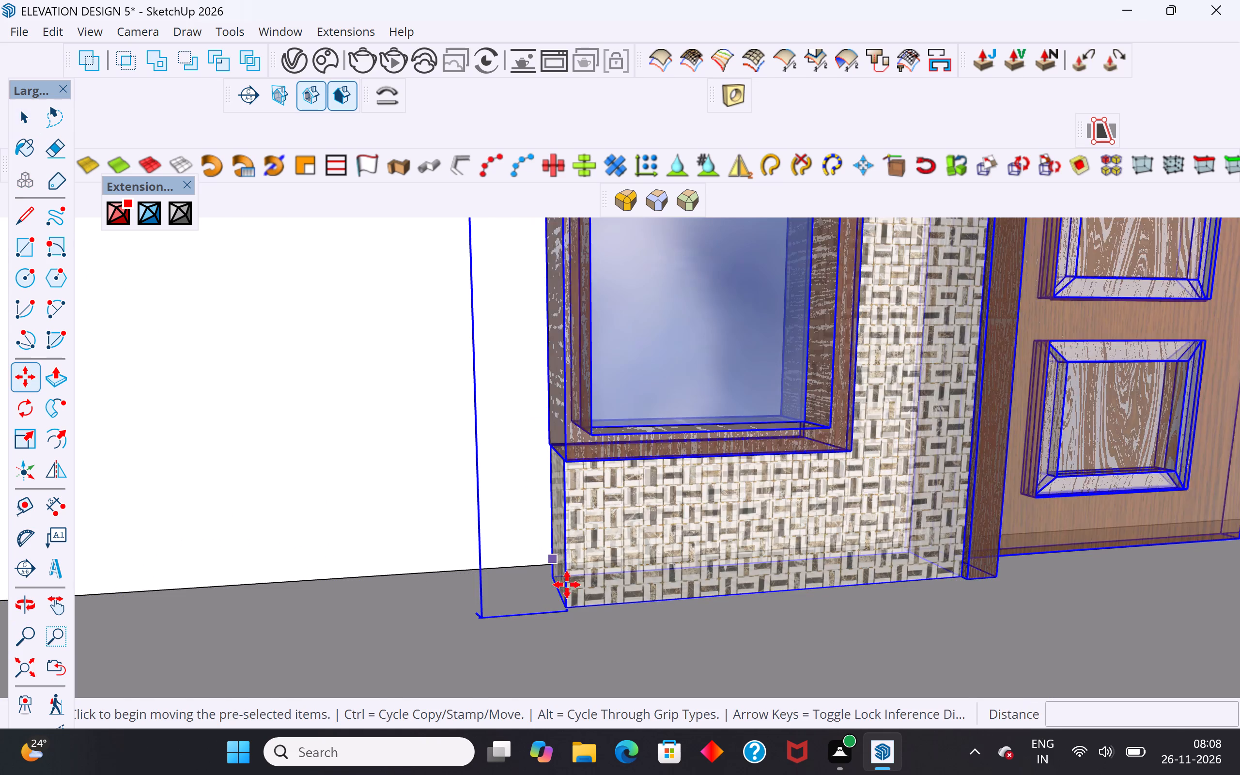
click(568, 608)
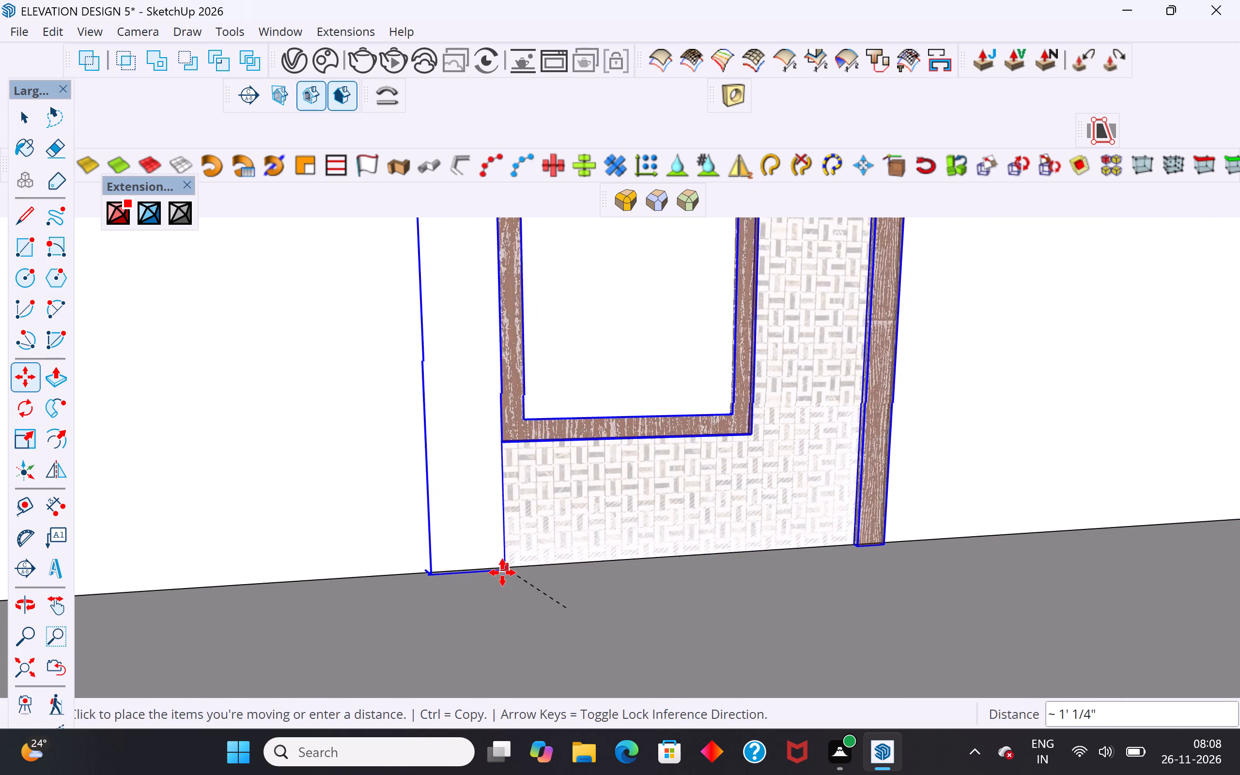
click(492, 587)
scroll(328, 627, down, 8)
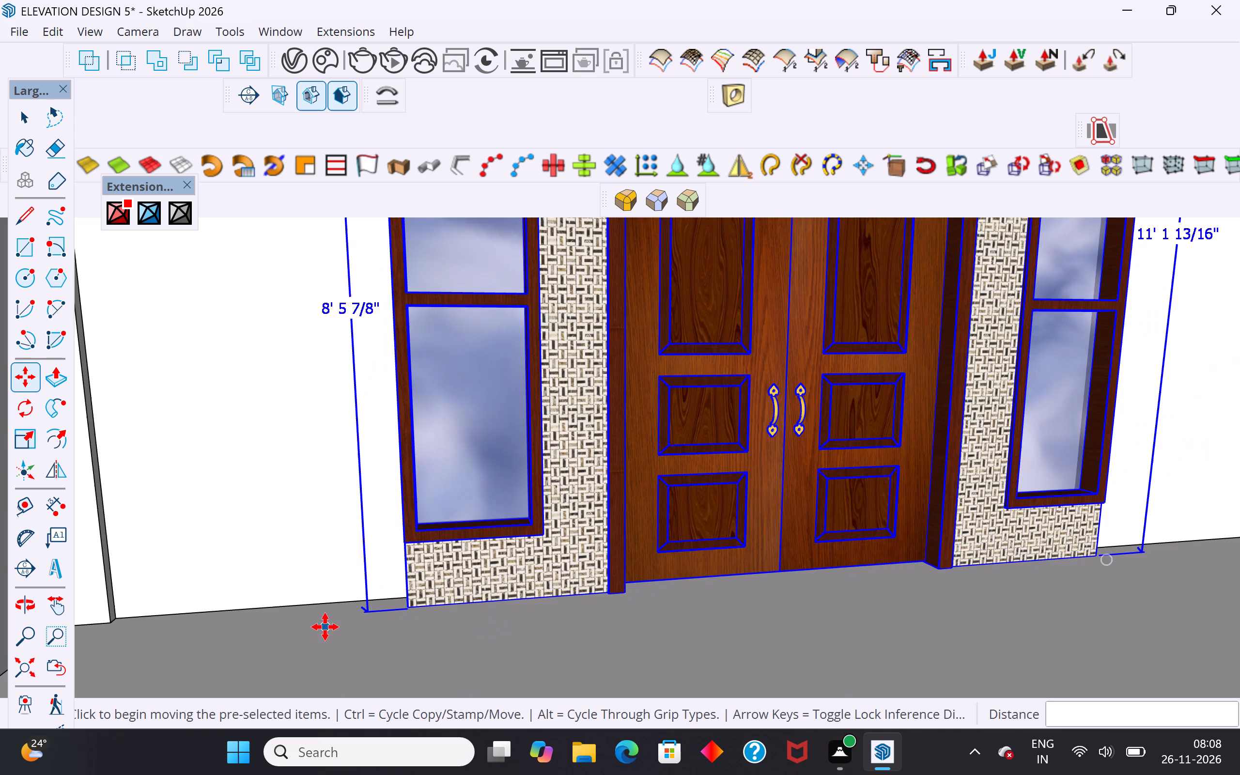
Examine how the entrance door fits the bay's ground-floor opening, up close and against the whole front elevation.
scroll(325, 627, down, 4)
scroll(325, 627, up, 1)
scroll(325, 627, down, 7)
middle_drag(496, 583, 453, 543)
scroll(453, 543, down, 2)
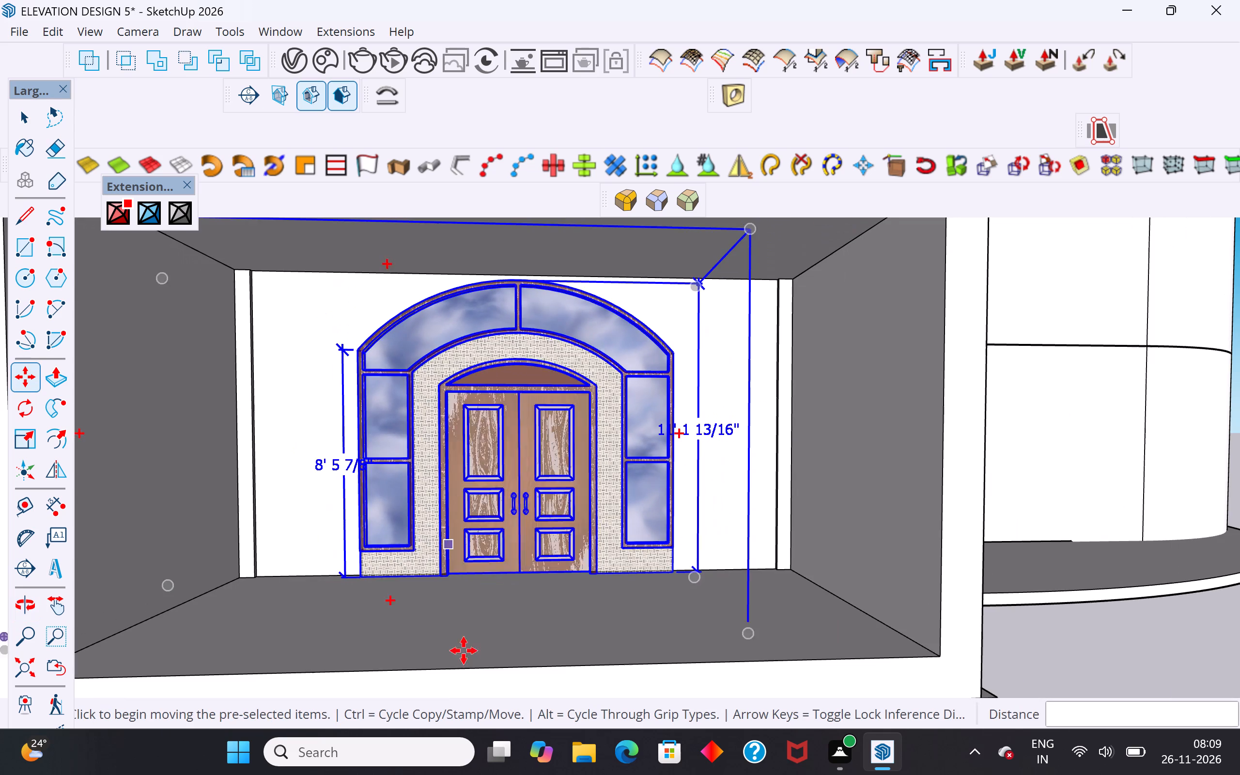
scroll(454, 592, down, 5)
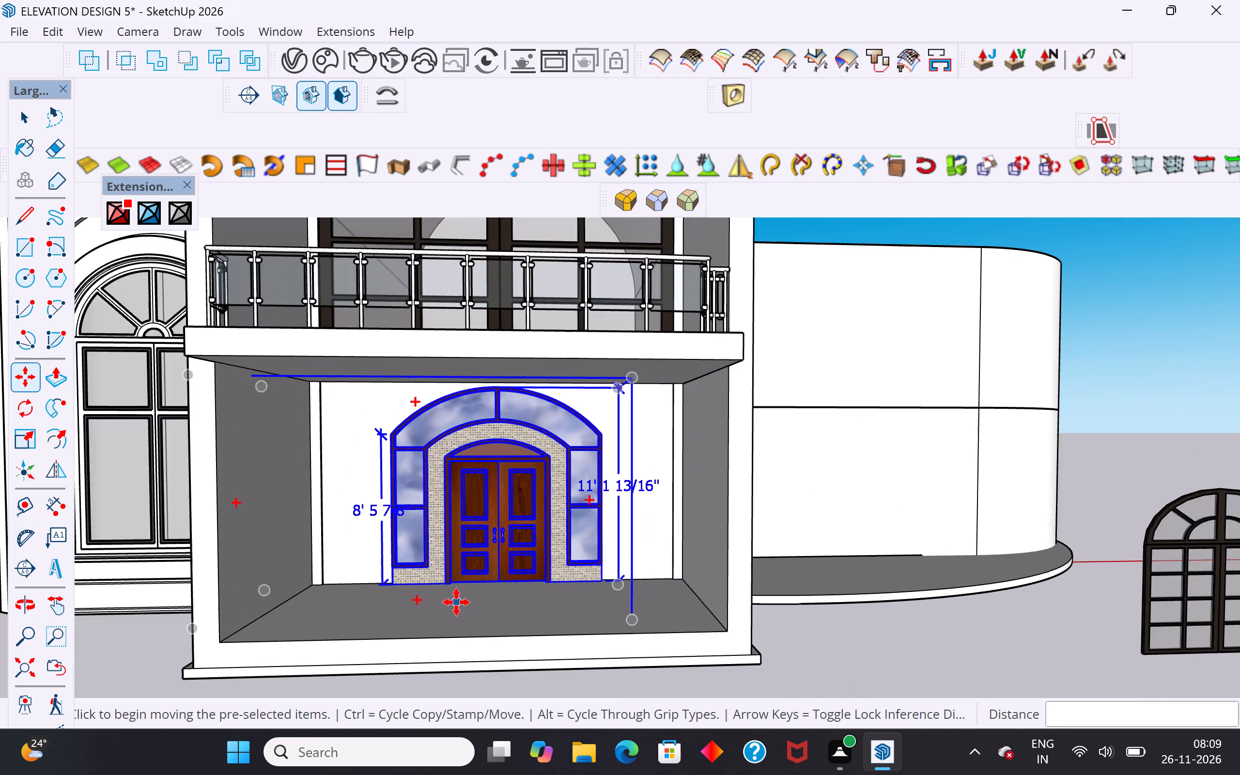
scroll(455, 603, down, 4)
middle_drag(575, 603, 601, 568)
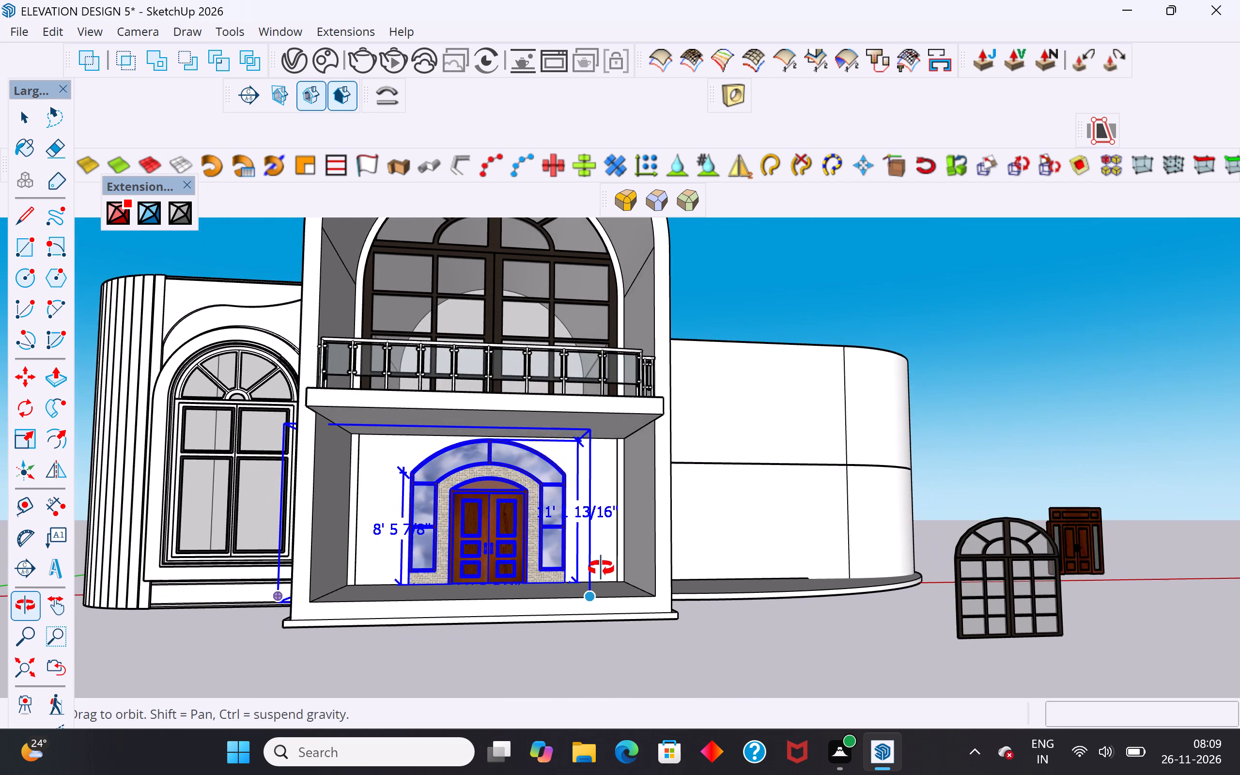
middle_drag(601, 568, 600, 582)
scroll(583, 589, up, 4)
scroll(441, 350, up, 3)
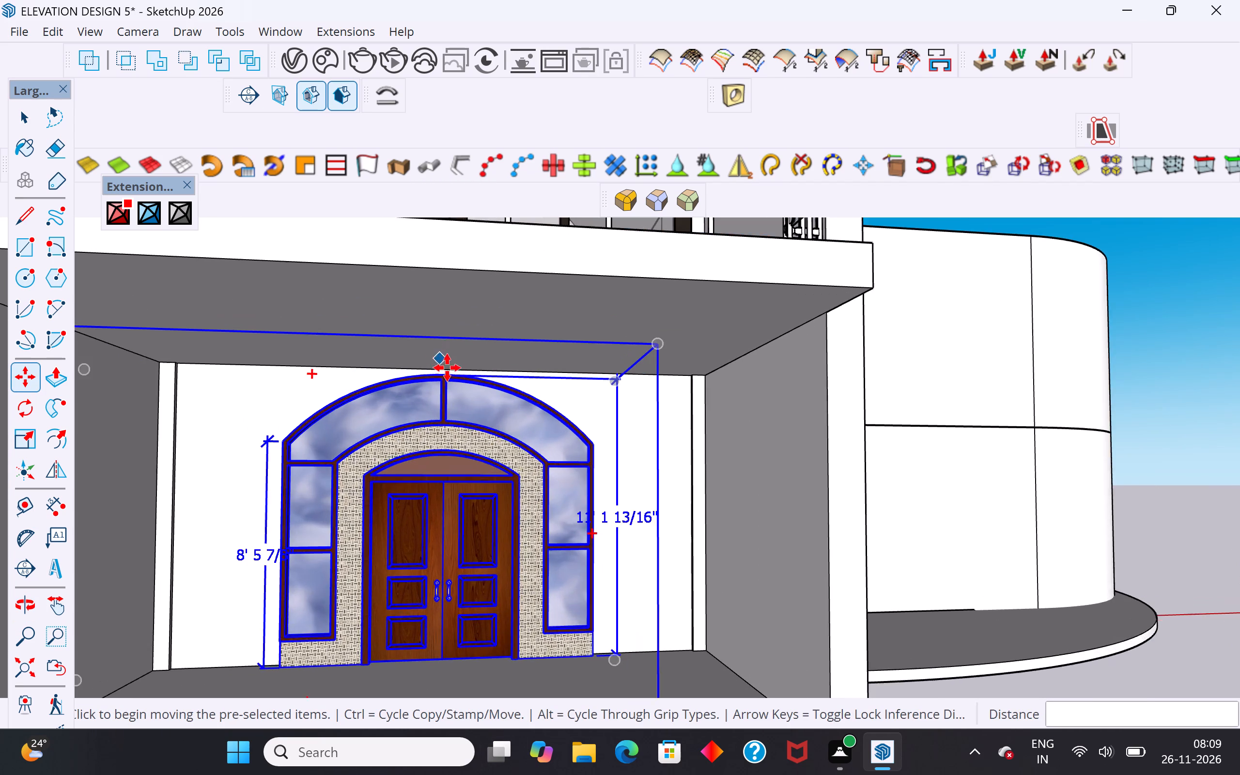
scroll(448, 369, up, 1)
scroll(458, 377, down, 10)
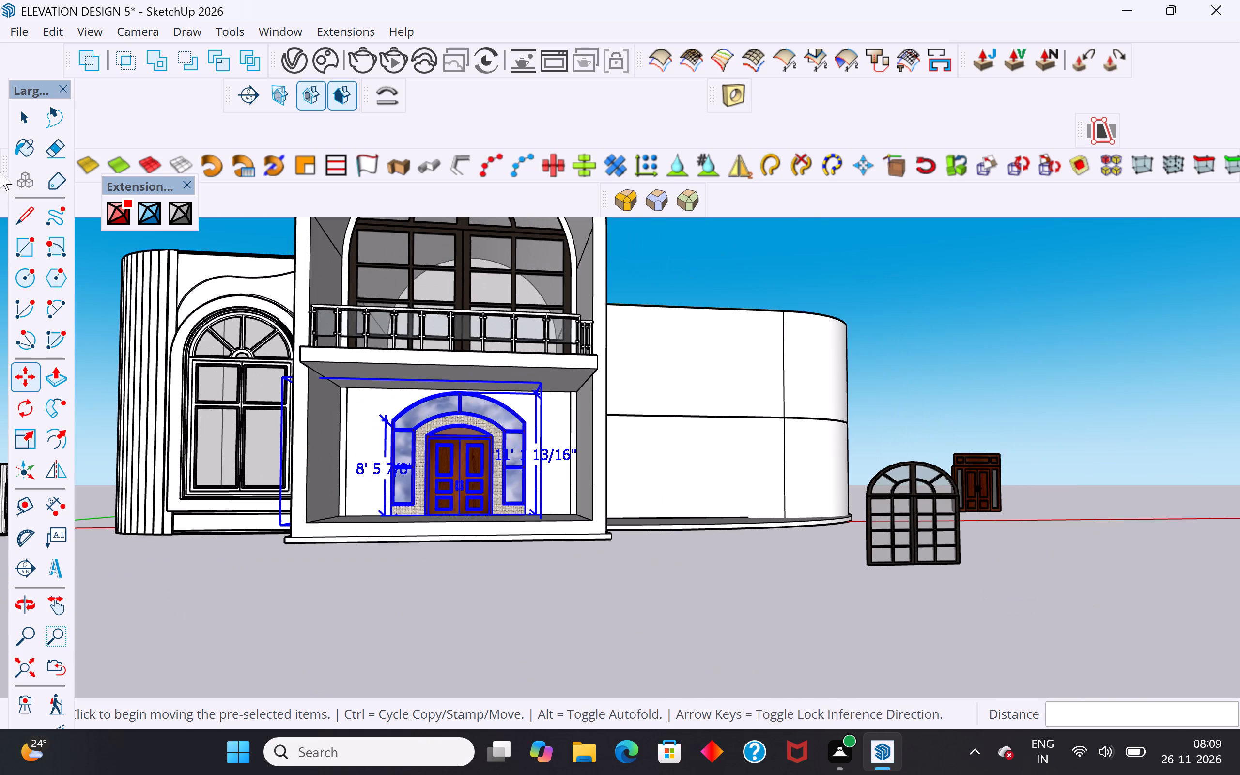
click(33, 118)
click(103, 275)
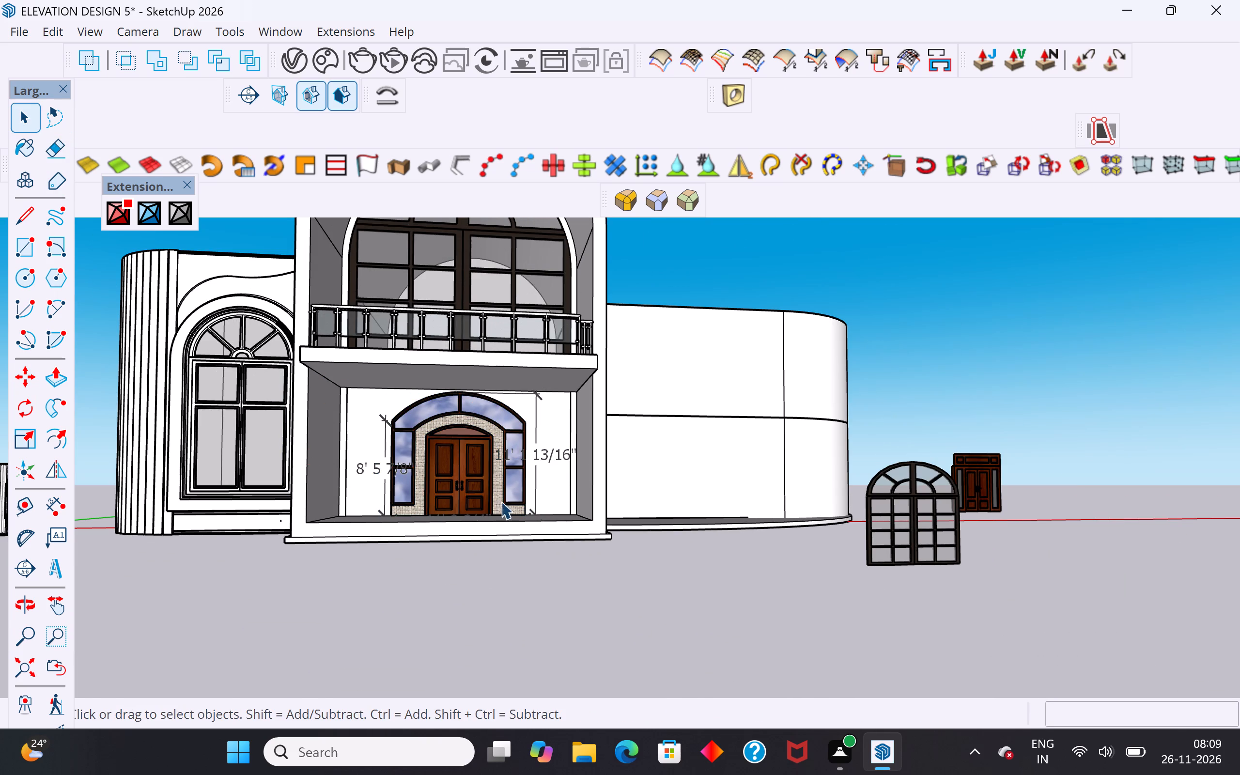
middle_drag(502, 502, 484, 552)
click(697, 643)
scroll(497, 516, up, 1)
click(637, 596)
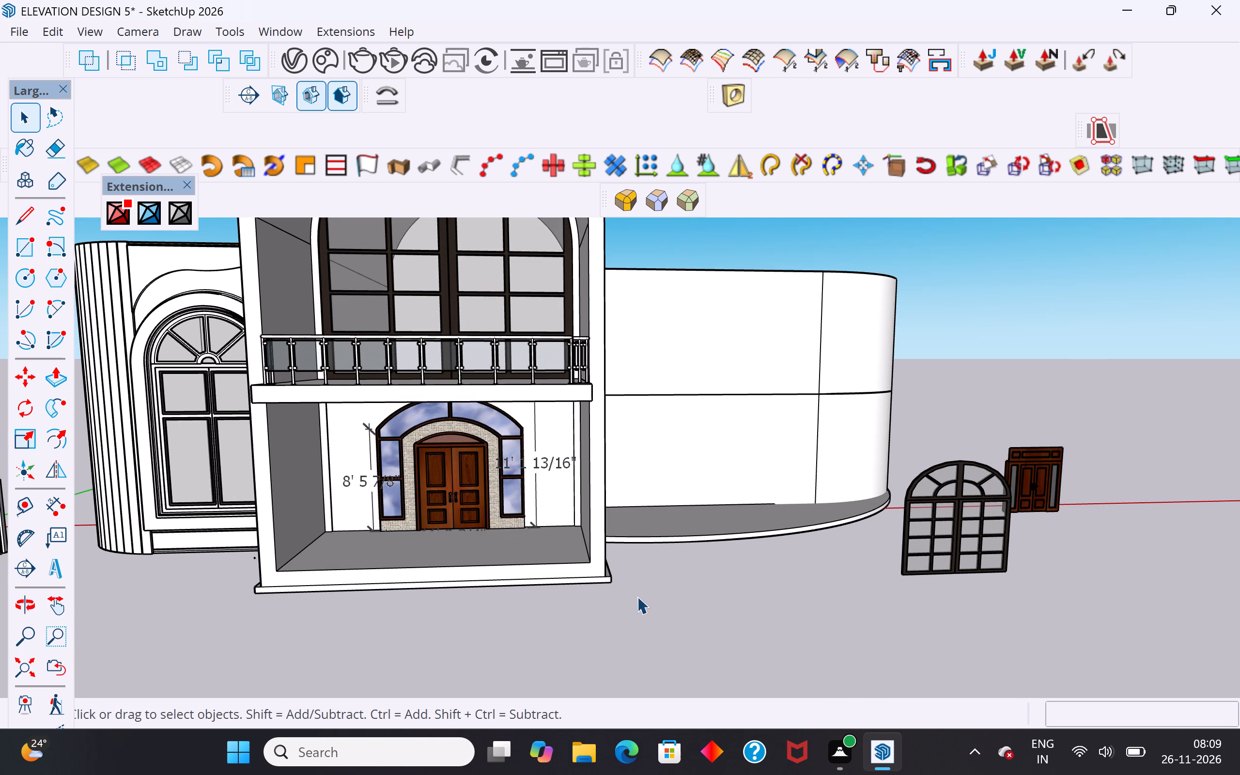
Place a vertical guide on the opening's back wall, 4' in from its left inner corner, using the Tape Measure.
scroll(335, 439, up, 6)
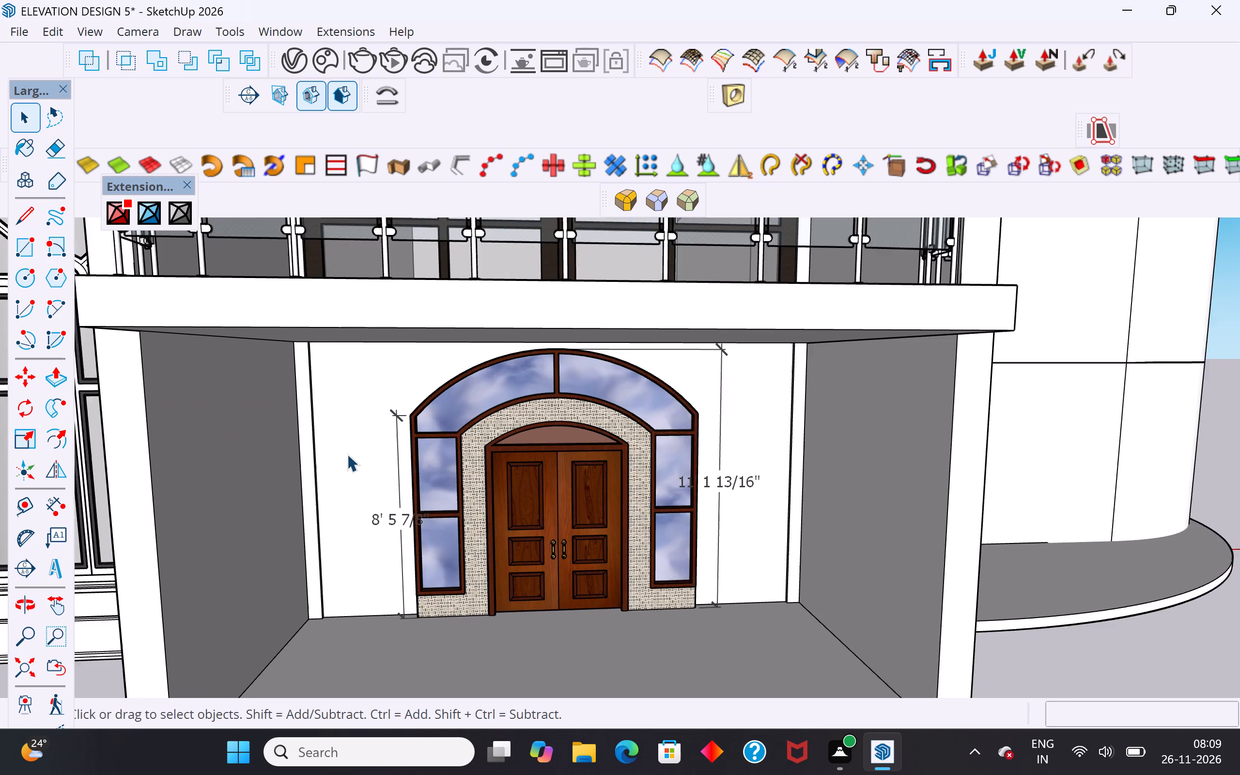
scroll(347, 454, up, 2)
middle_drag(590, 427, 604, 394)
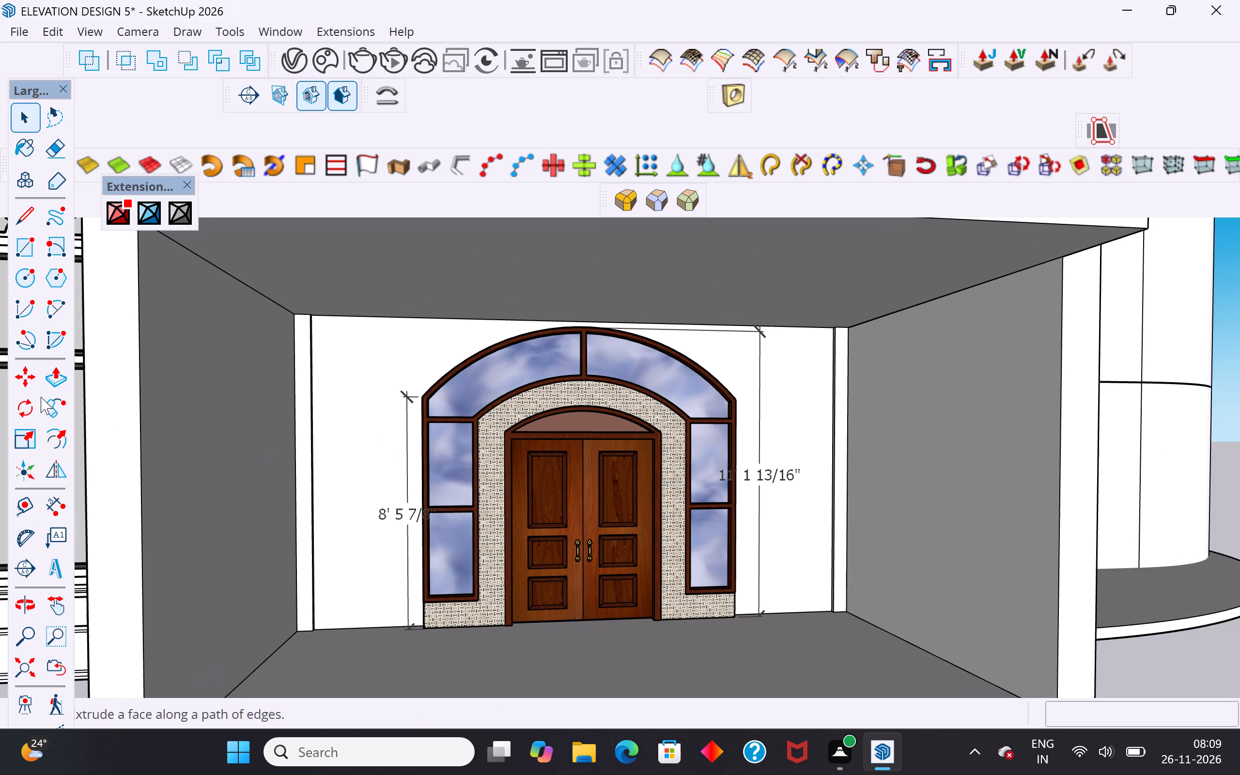
click(37, 499)
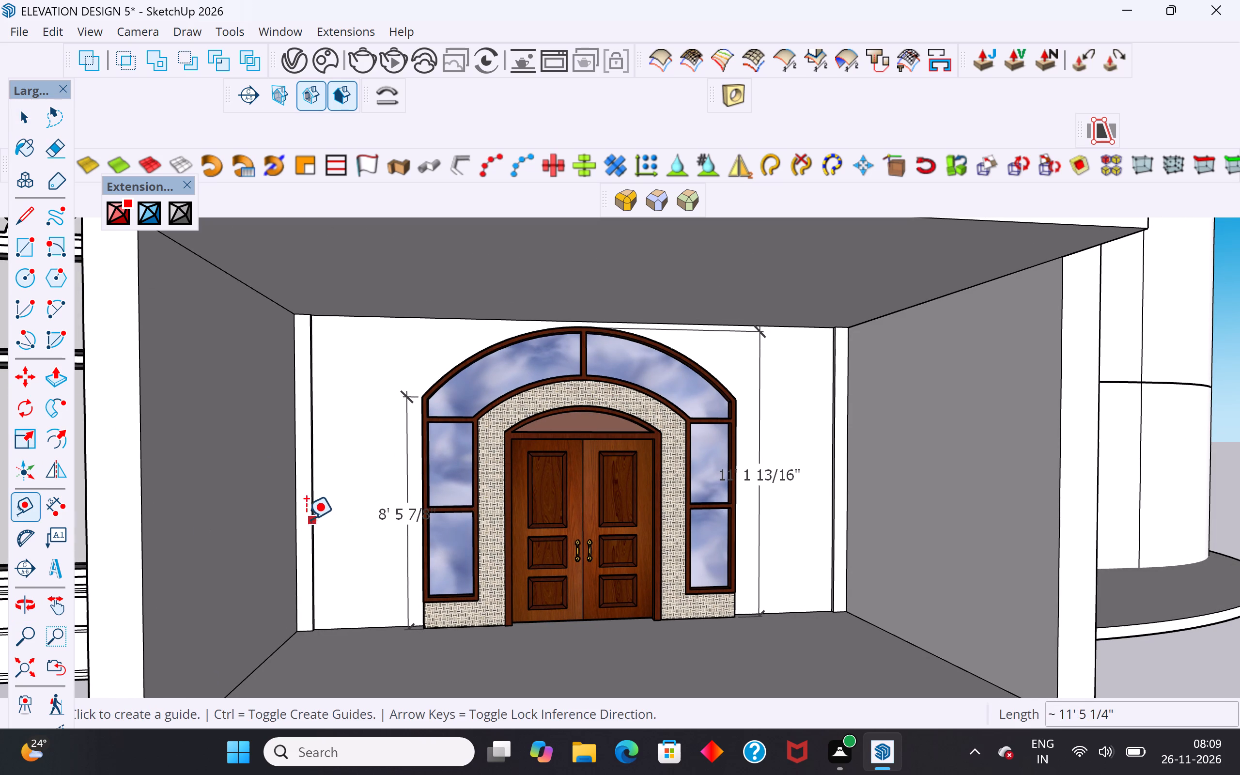
click(298, 515)
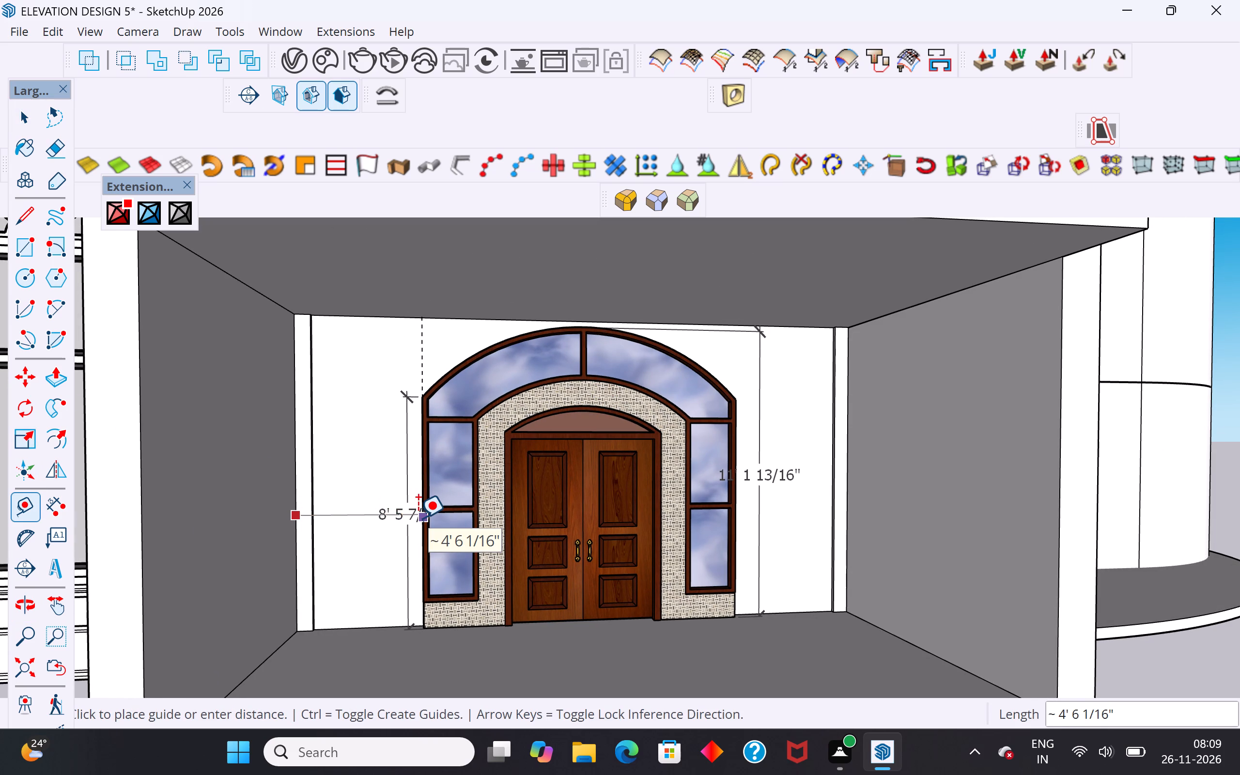
text(4')
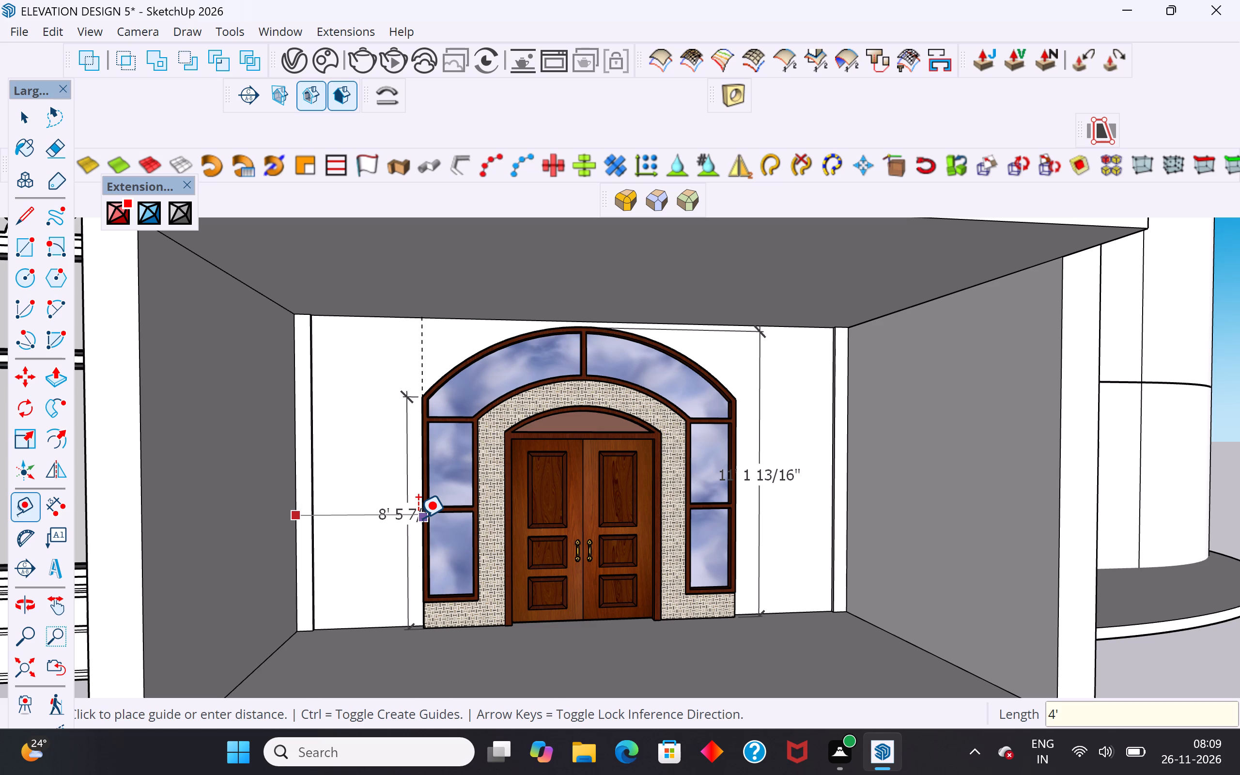
key(Return)
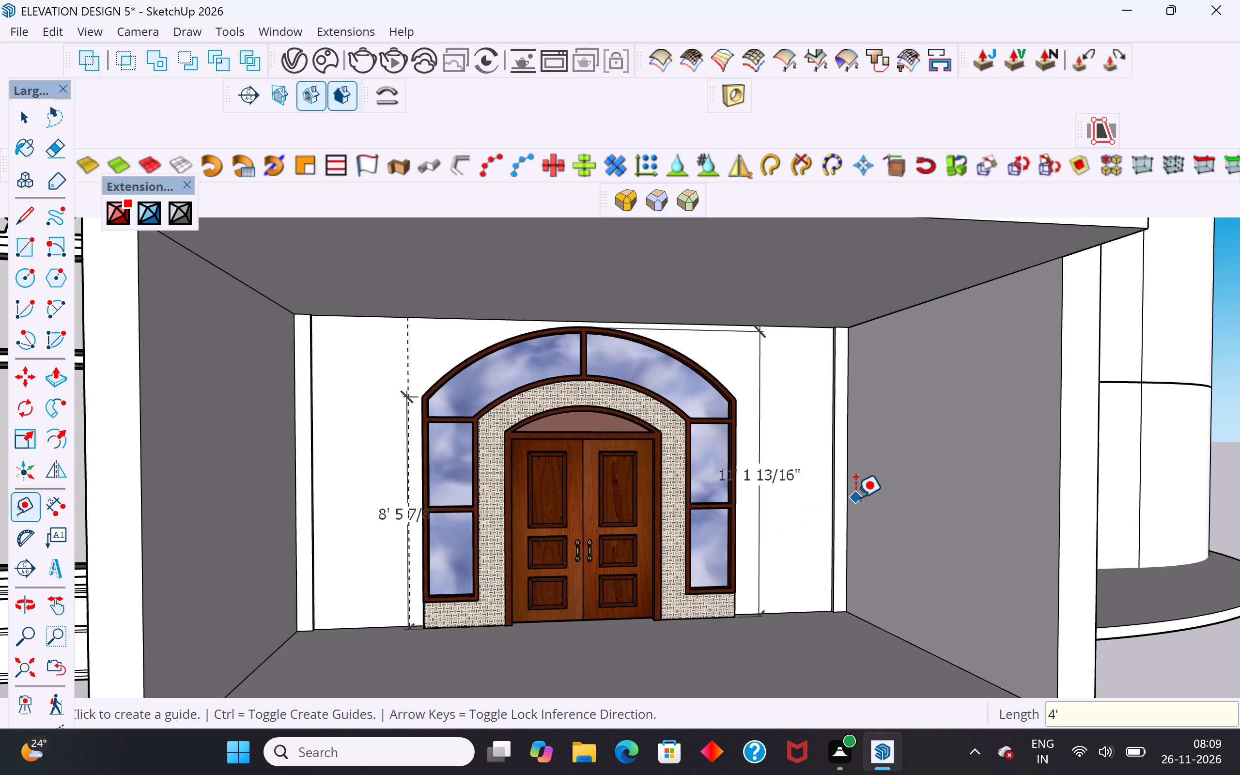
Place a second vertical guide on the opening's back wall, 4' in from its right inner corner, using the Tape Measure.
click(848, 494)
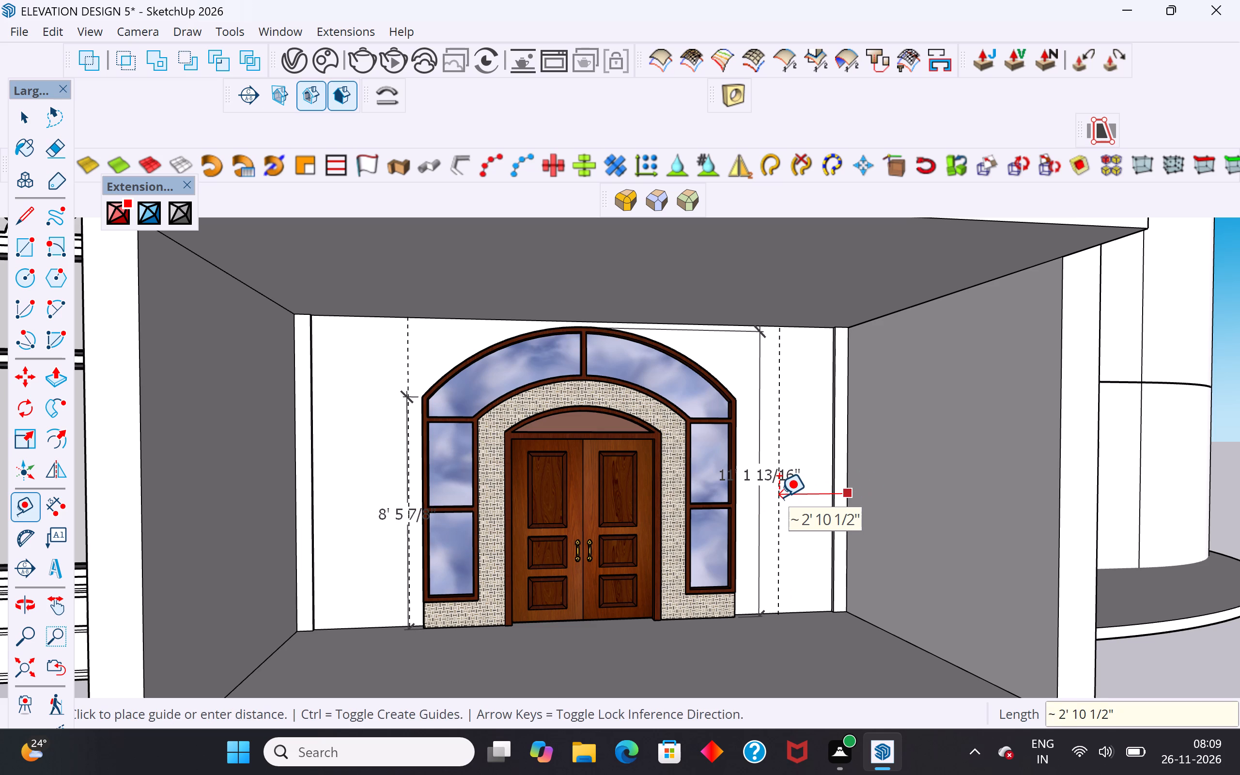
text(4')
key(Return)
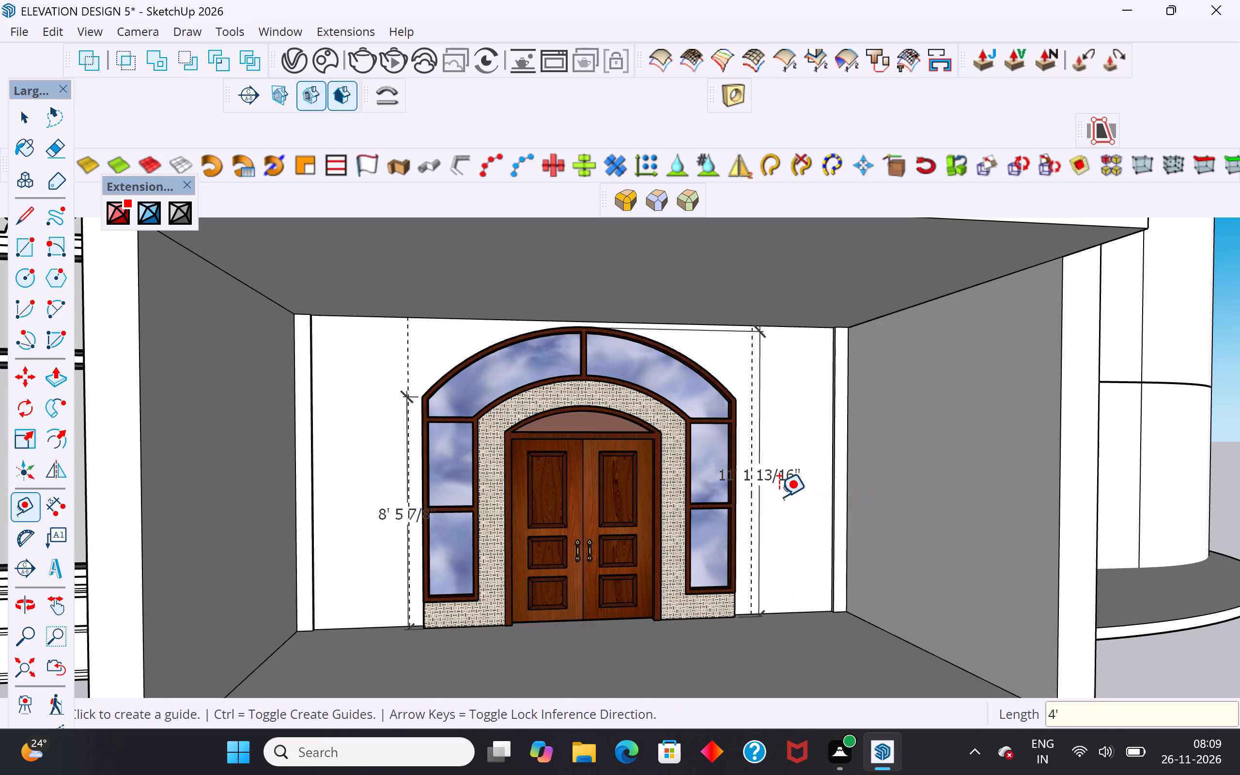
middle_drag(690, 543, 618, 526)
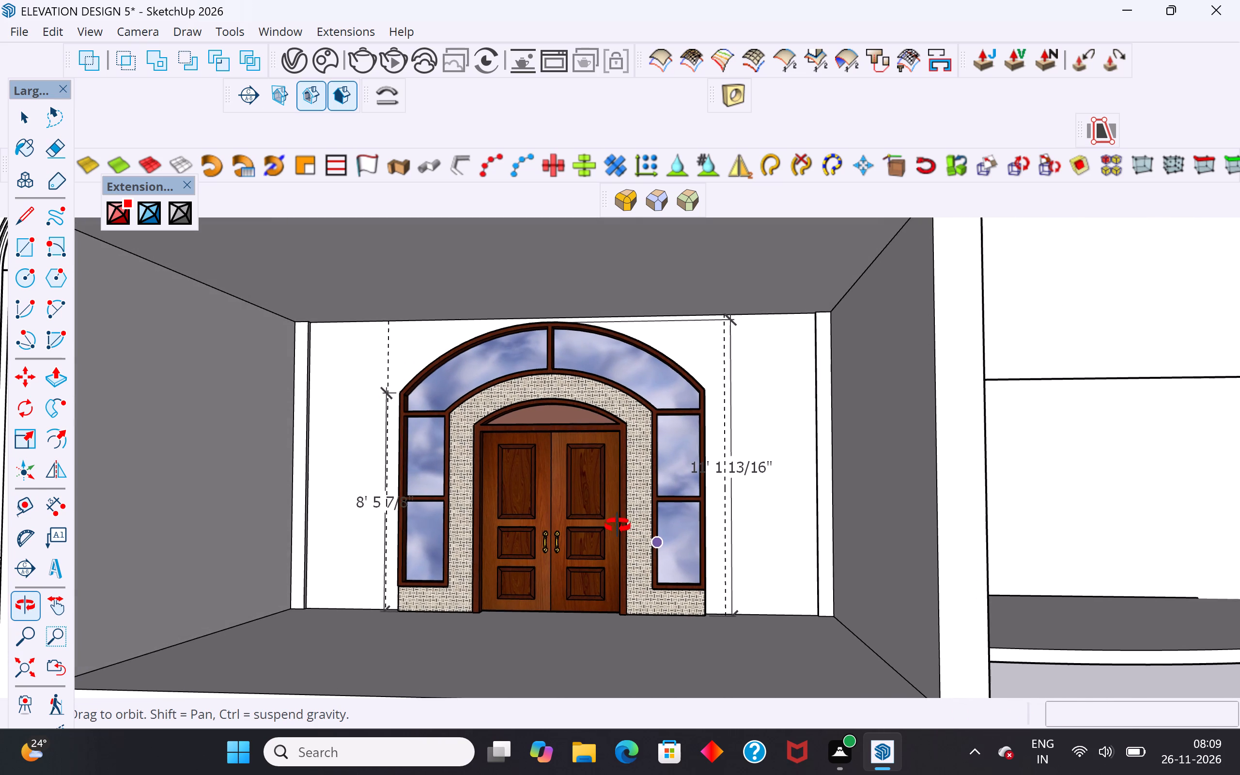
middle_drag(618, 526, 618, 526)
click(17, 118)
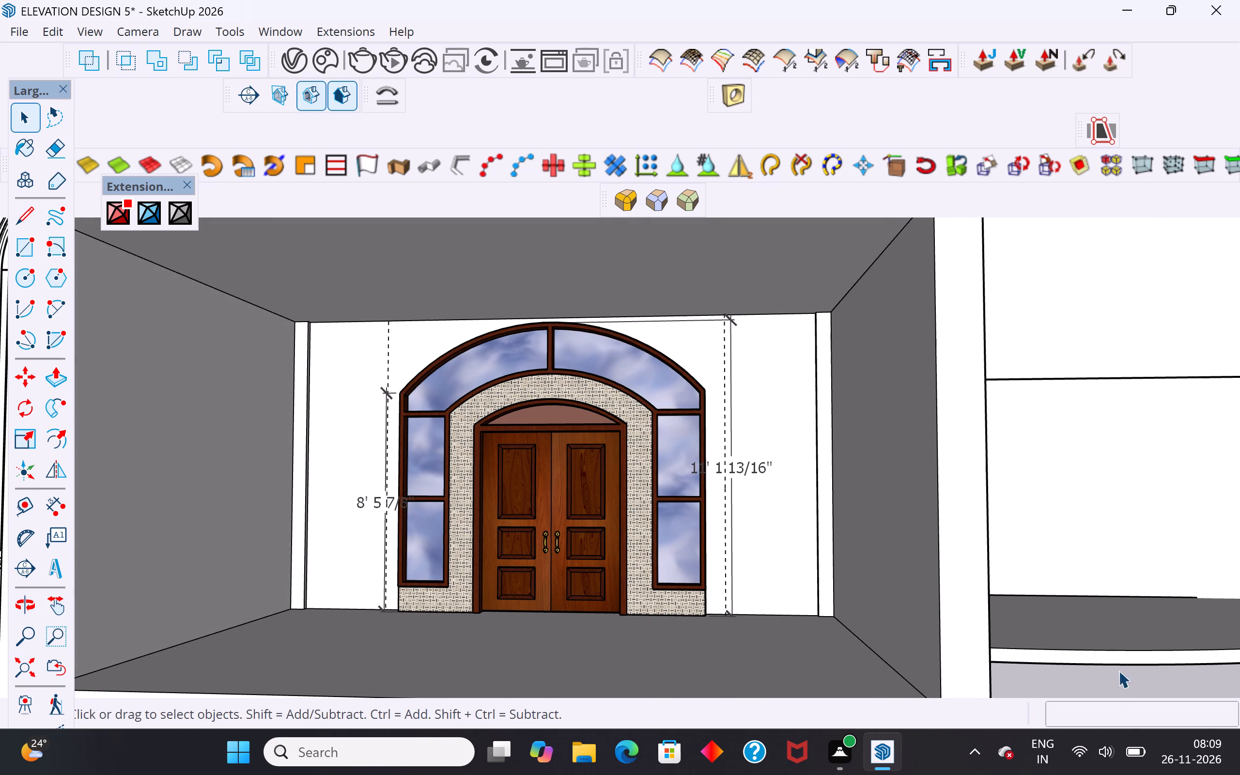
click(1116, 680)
Examine how the entrance door sits between the two guides, viewed against the whole front elevation.
scroll(787, 472, down, 3)
middle_drag(697, 480, 766, 502)
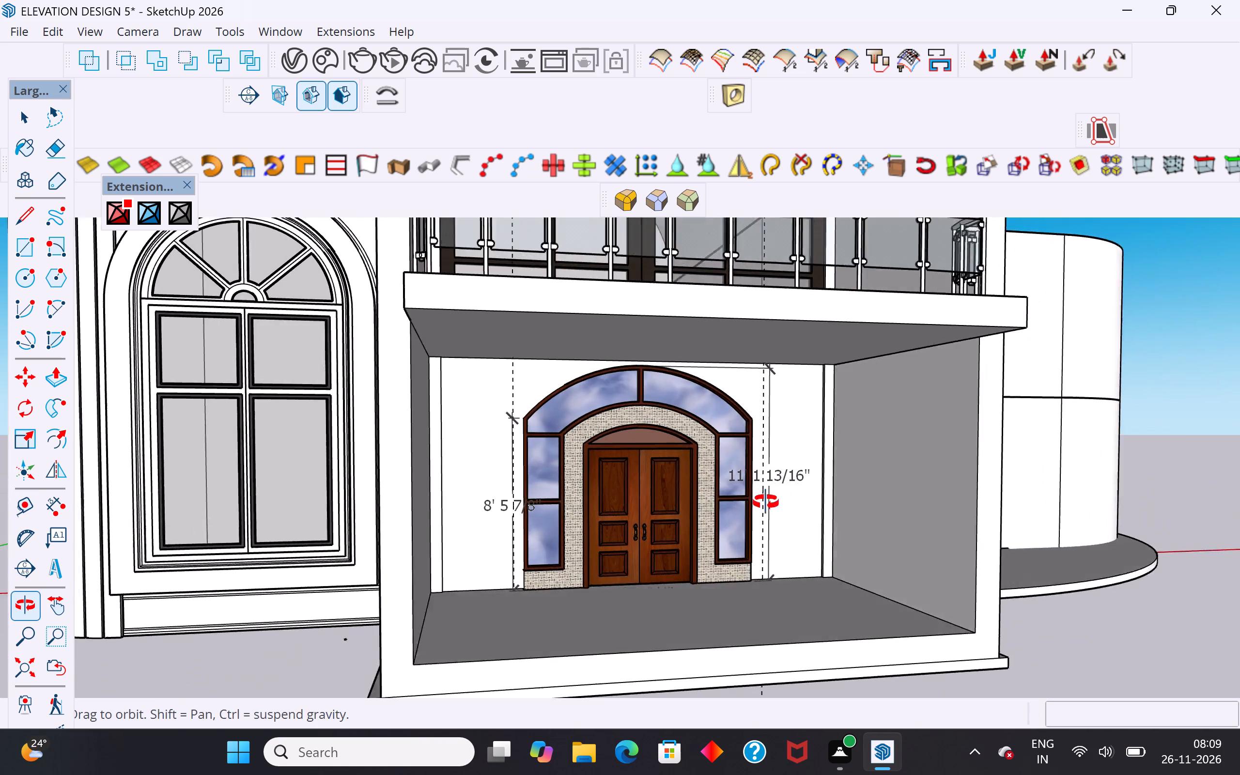
middle_drag(766, 502, 745, 493)
scroll(753, 427, down, 7)
middle_drag(796, 446, 664, 486)
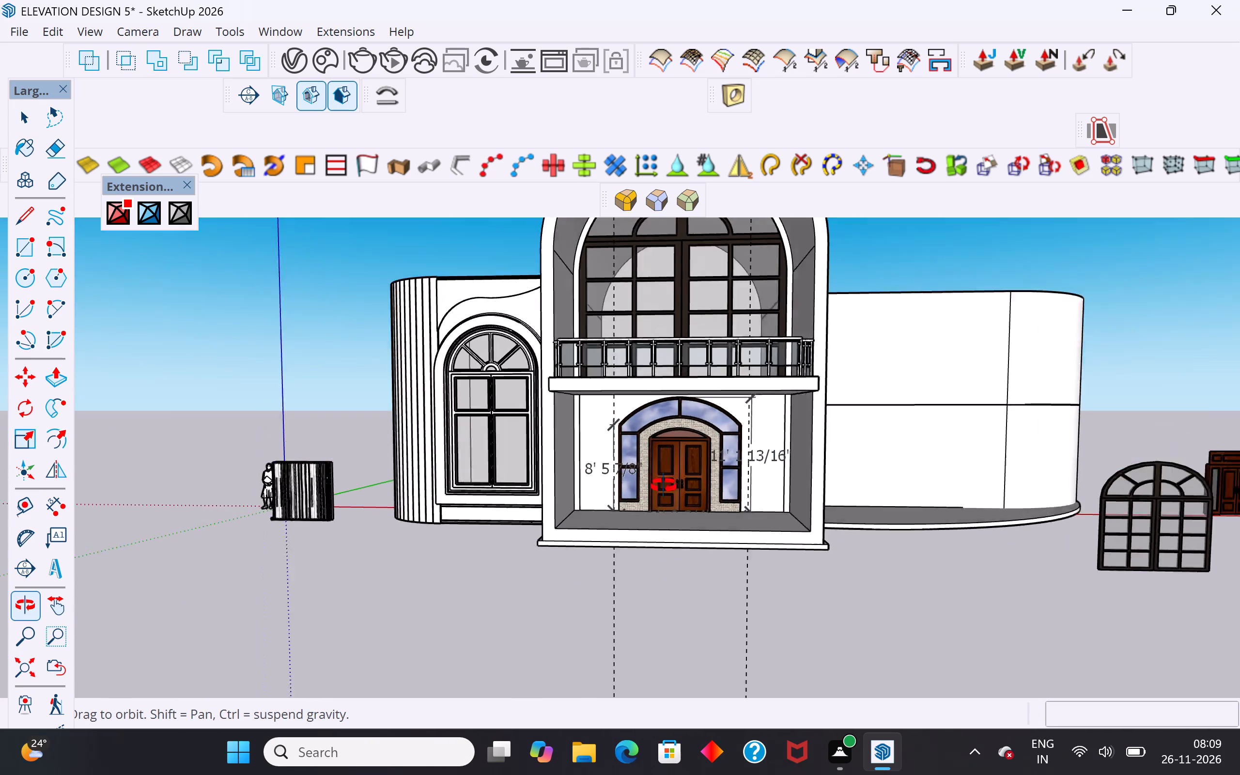
middle_drag(664, 486, 967, 615)
middle_drag(704, 446, 518, 321)
scroll(518, 321, down, 3)
click(859, 631)
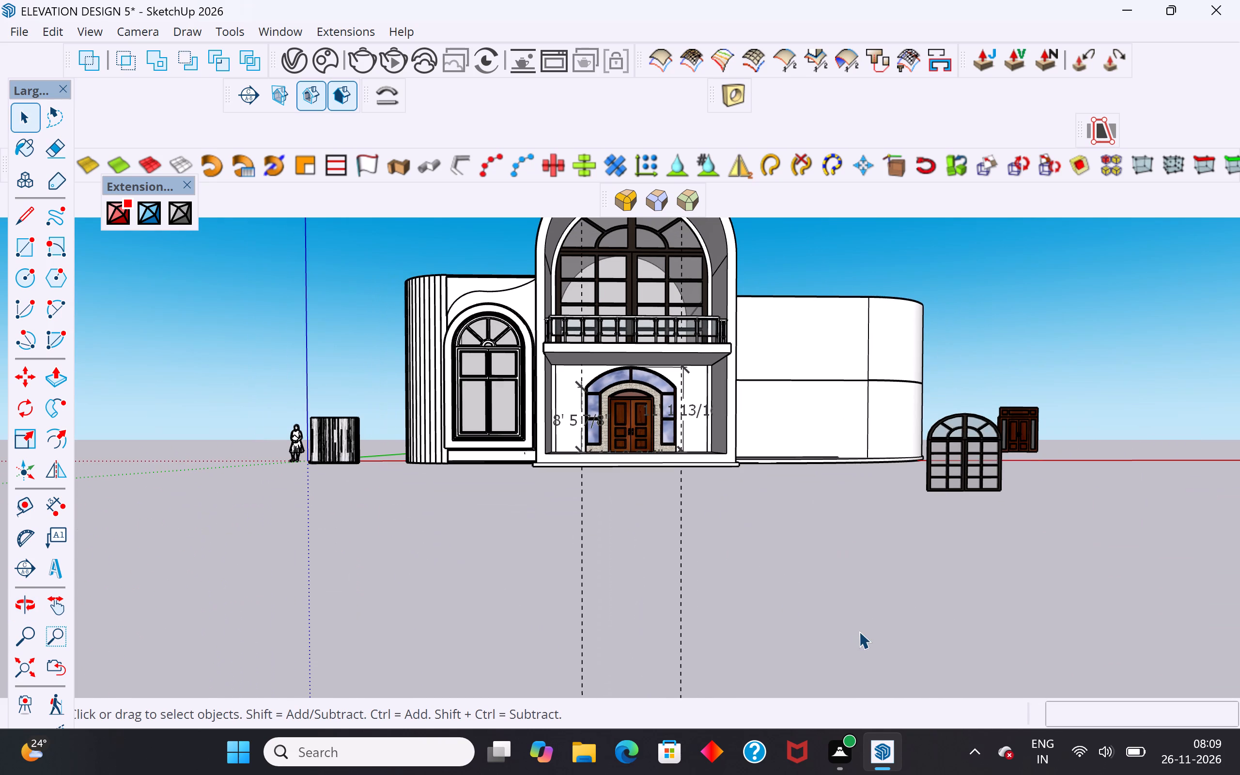
Delete all the guides from the model.
click(52, 29)
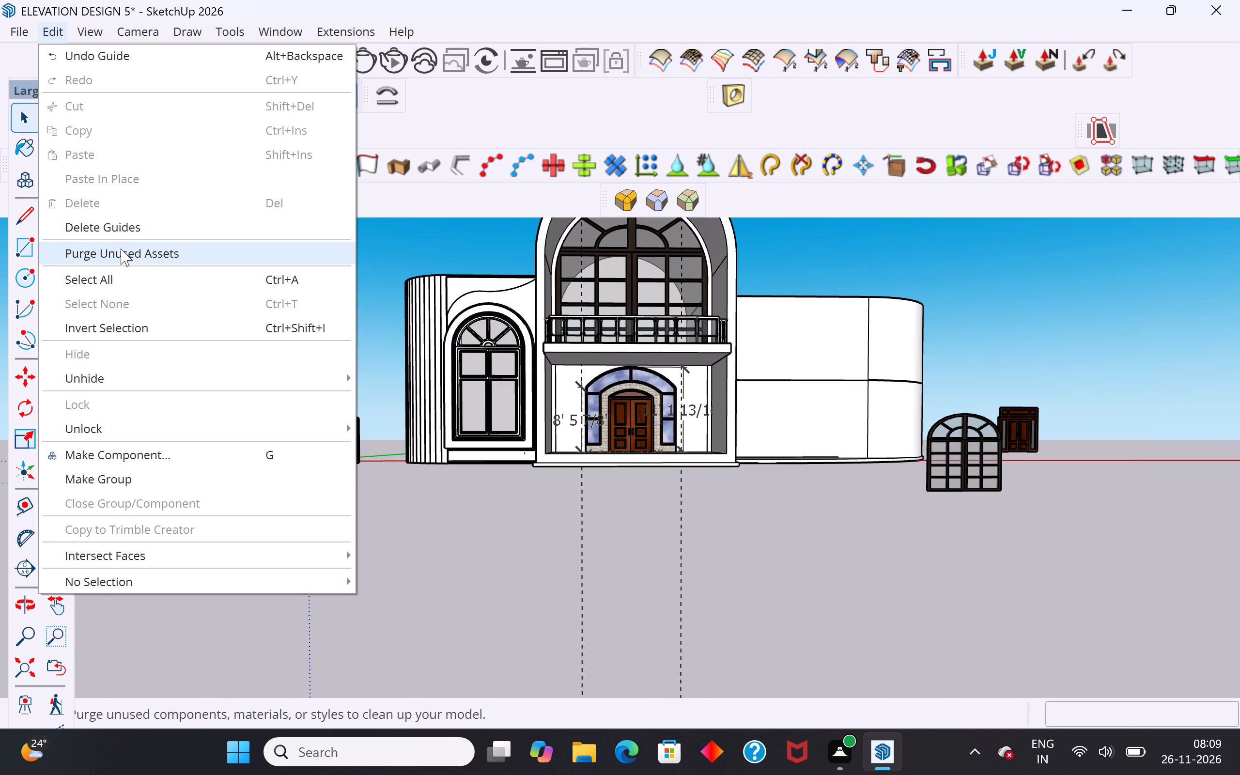
click(121, 237)
click(608, 610)
Move the entrance door with its dimensions about 31' 7" out of the ground-floor opening onto the open ground in front of the bay.
middle_drag(672, 552, 666, 575)
scroll(660, 387, up, 7)
click(676, 511)
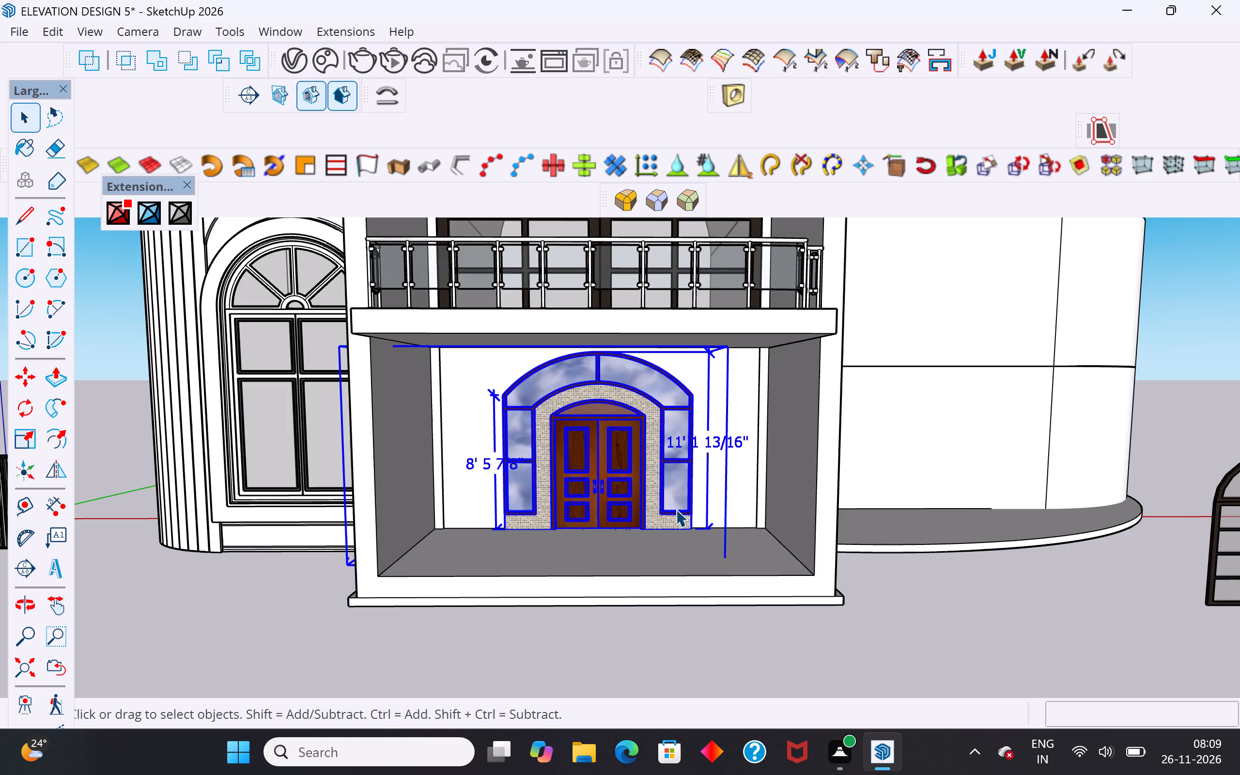
scroll(676, 509, down, 9)
scroll(624, 490, down, 4)
middle_drag(600, 488, 687, 517)
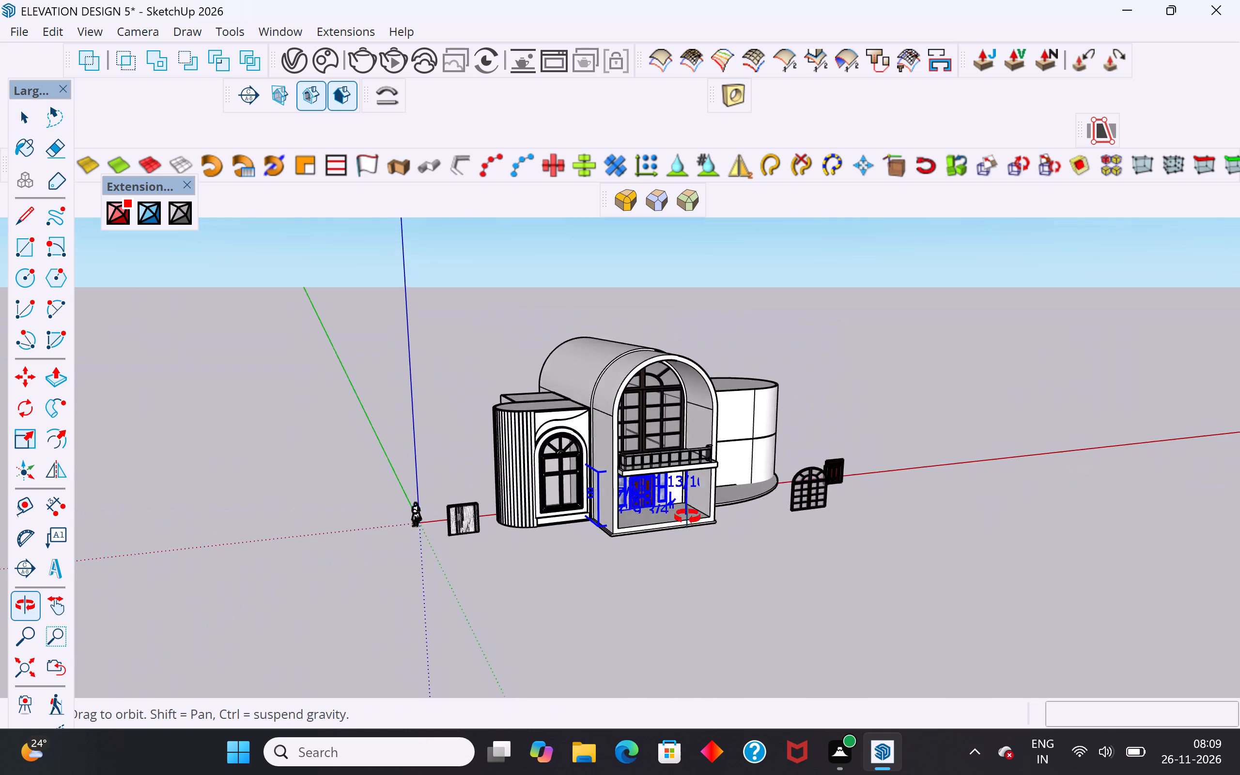
middle_drag(687, 517, 522, 635)
middle_drag(980, 386, 926, 430)
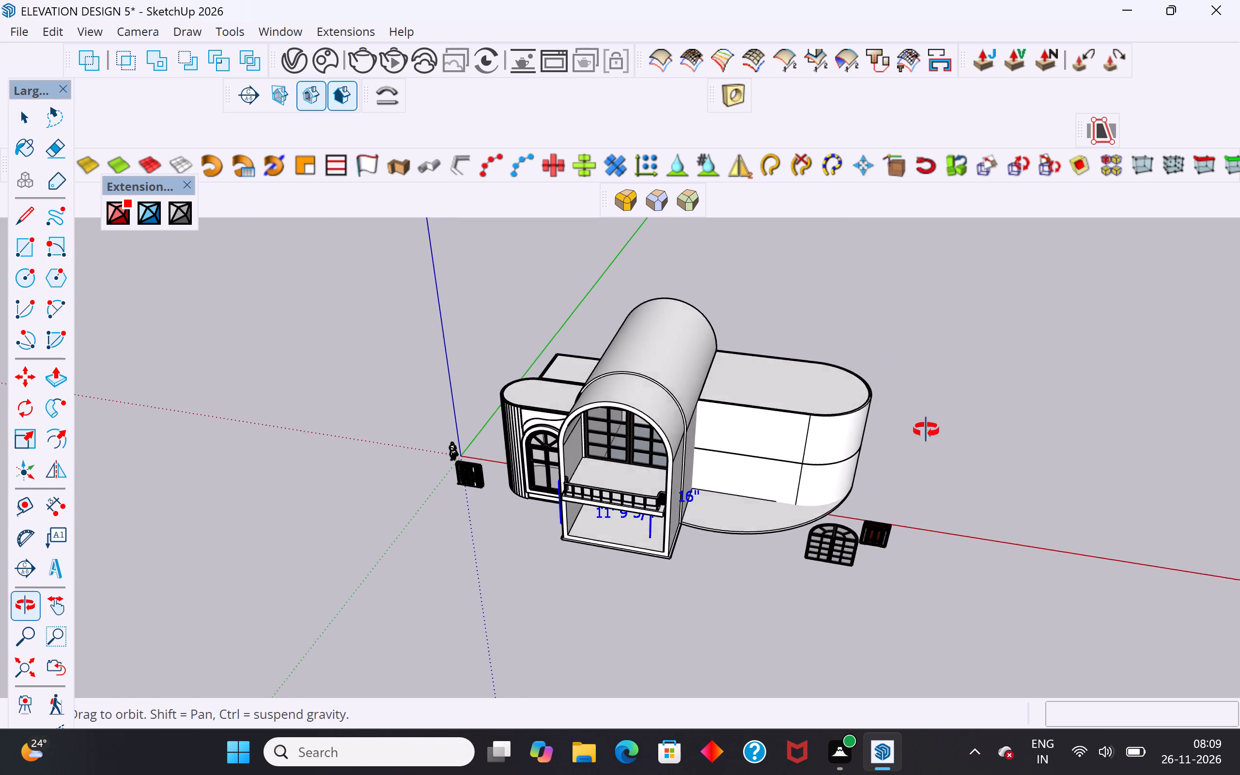
middle_drag(926, 430, 712, 391)
scroll(1005, 279, down, 5)
scroll(744, 479, up, 6)
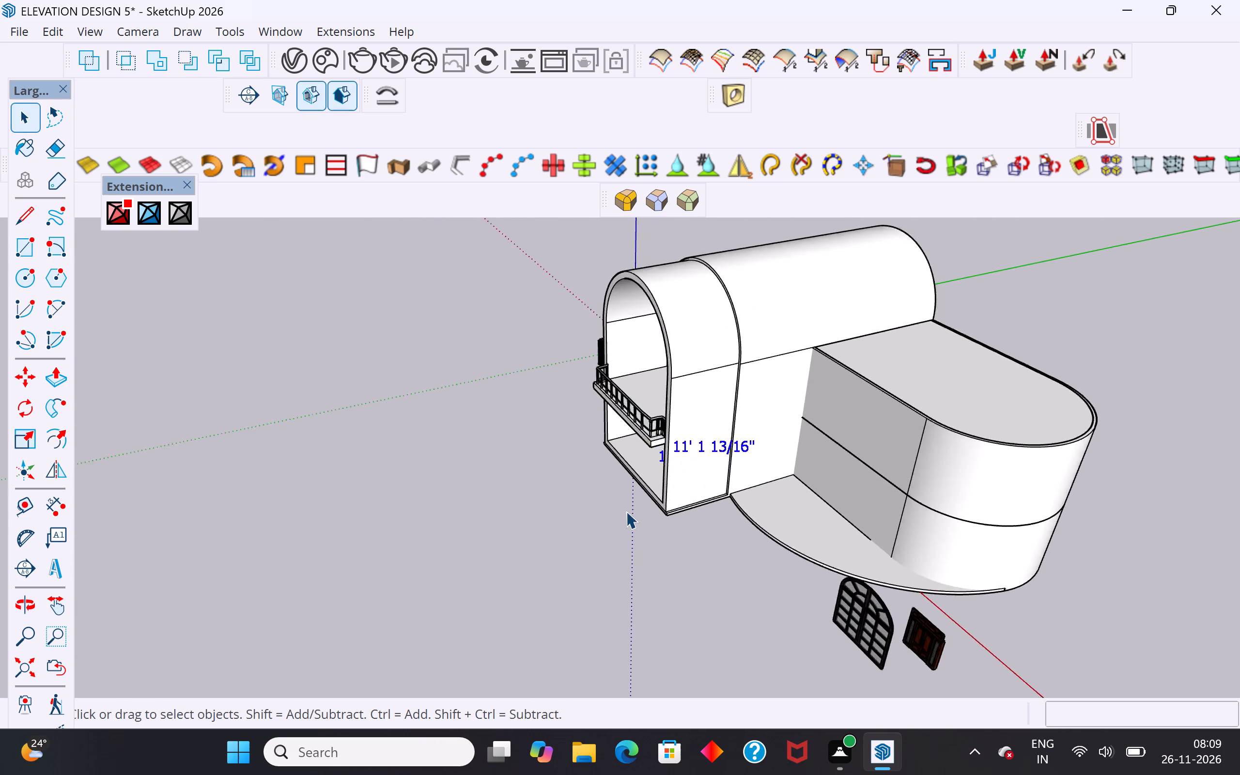
scroll(626, 511, up, 7)
middle_drag(660, 447, 1171, 366)
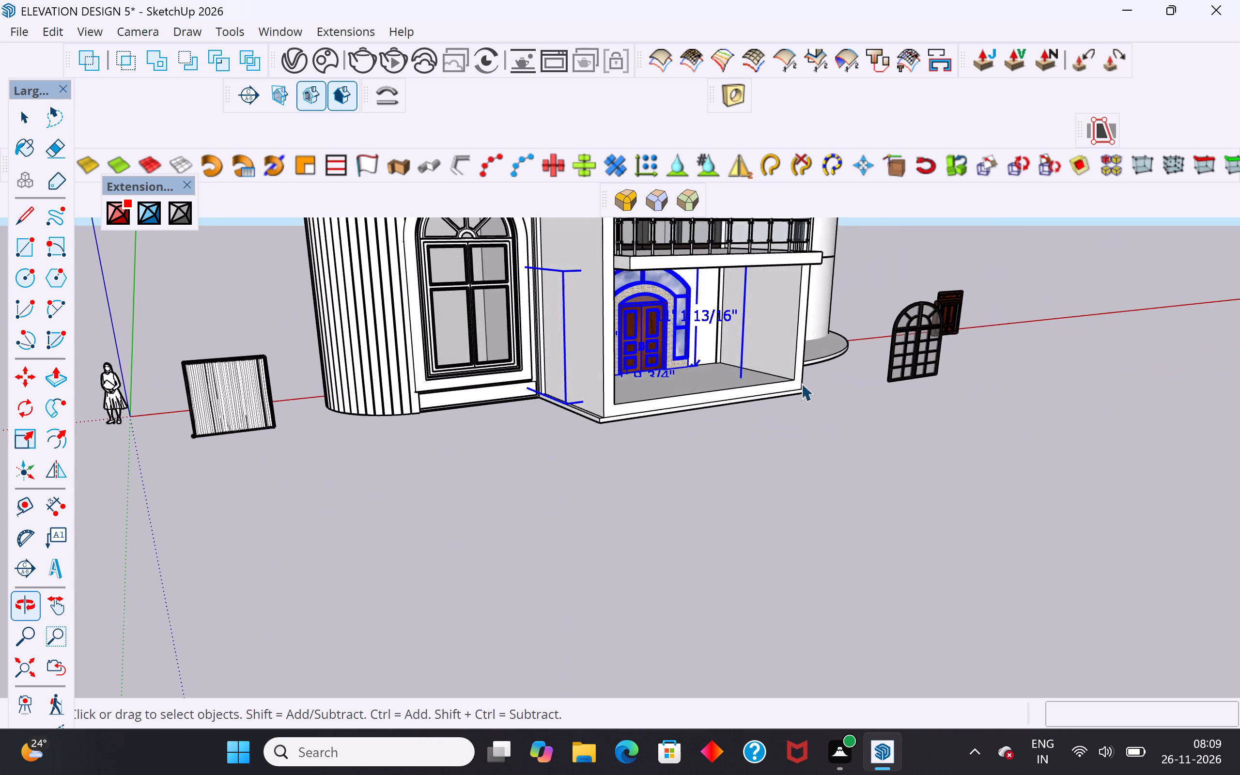
scroll(599, 429, up, 2)
middle_drag(598, 460, 773, 475)
scroll(919, 335, up, 3)
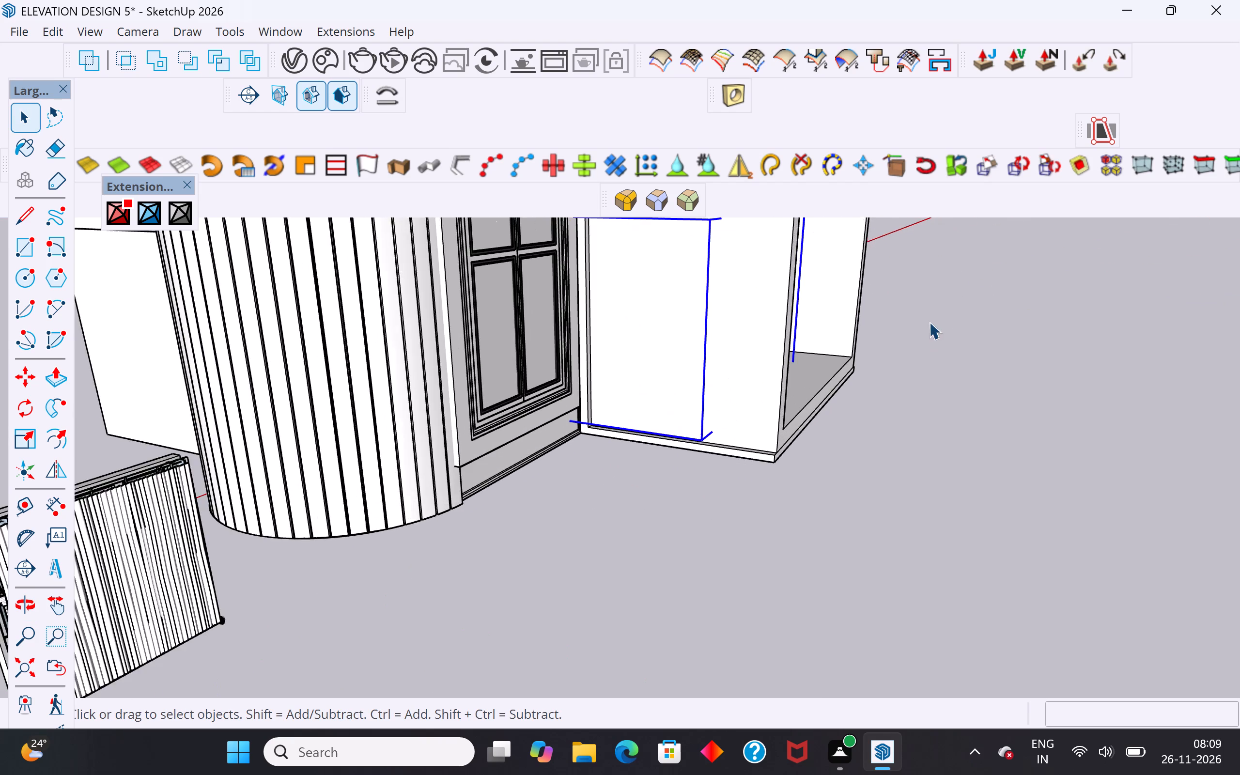
scroll(576, 579, down, 3)
middle_click(744, 195)
scroll(676, 603, down, 5)
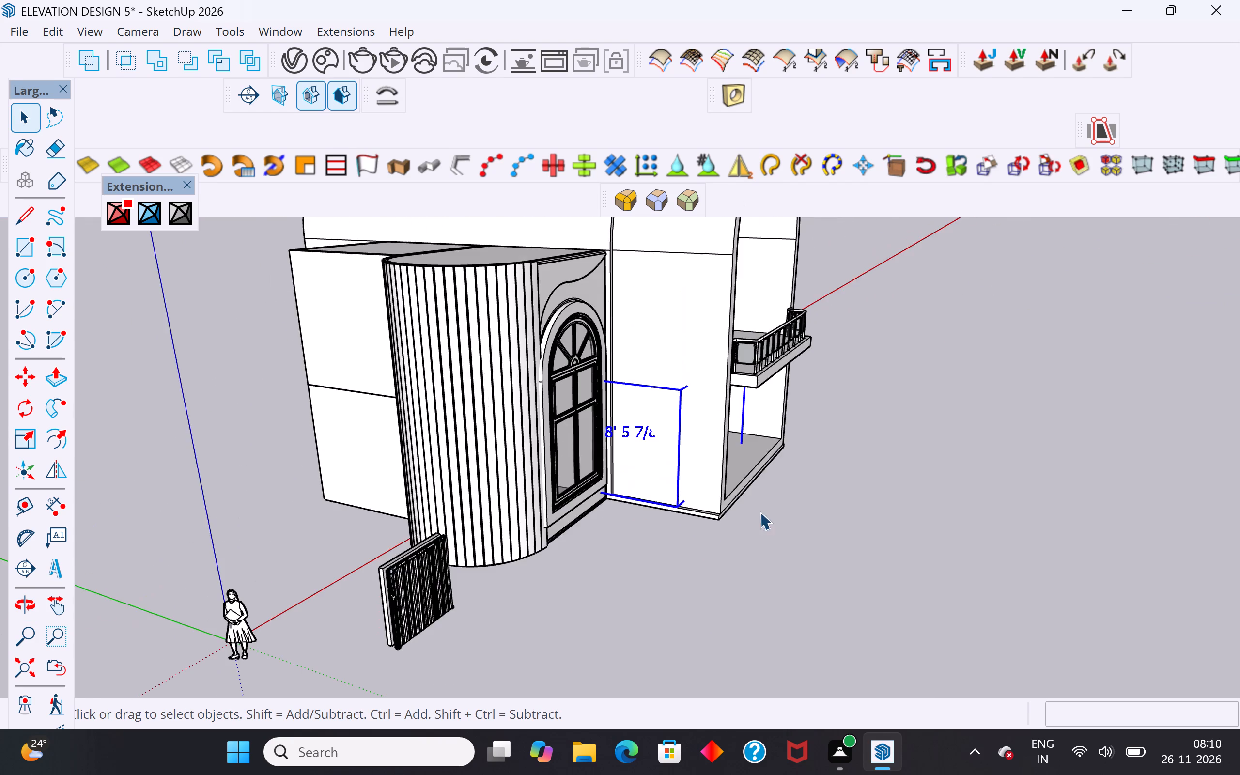
middle_drag(761, 500, 756, 408)
scroll(790, 382, up, 2)
scroll(749, 392, up, 2)
middle_drag(708, 421, 644, 462)
scroll(667, 458, up, 1)
scroll(597, 373, down, 4)
middle_drag(584, 402, 528, 408)
scroll(554, 440, up, 3)
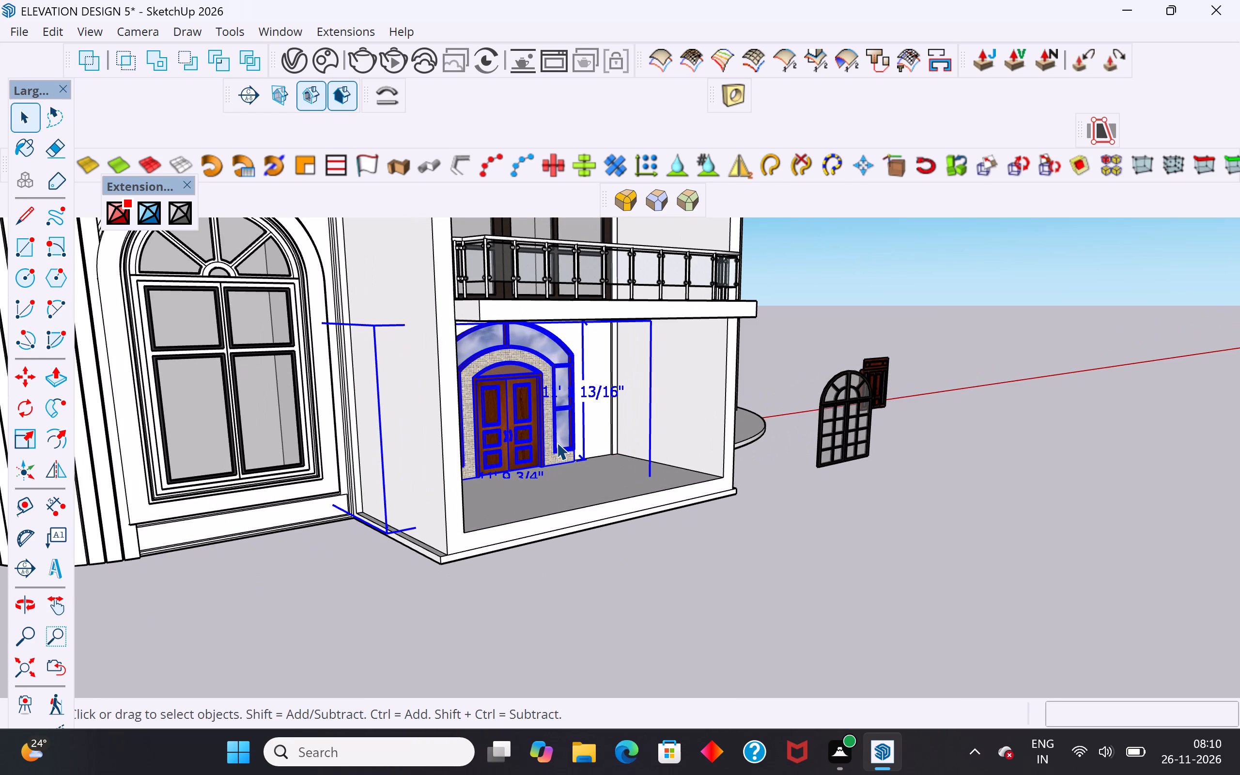
key(m)
click(585, 464)
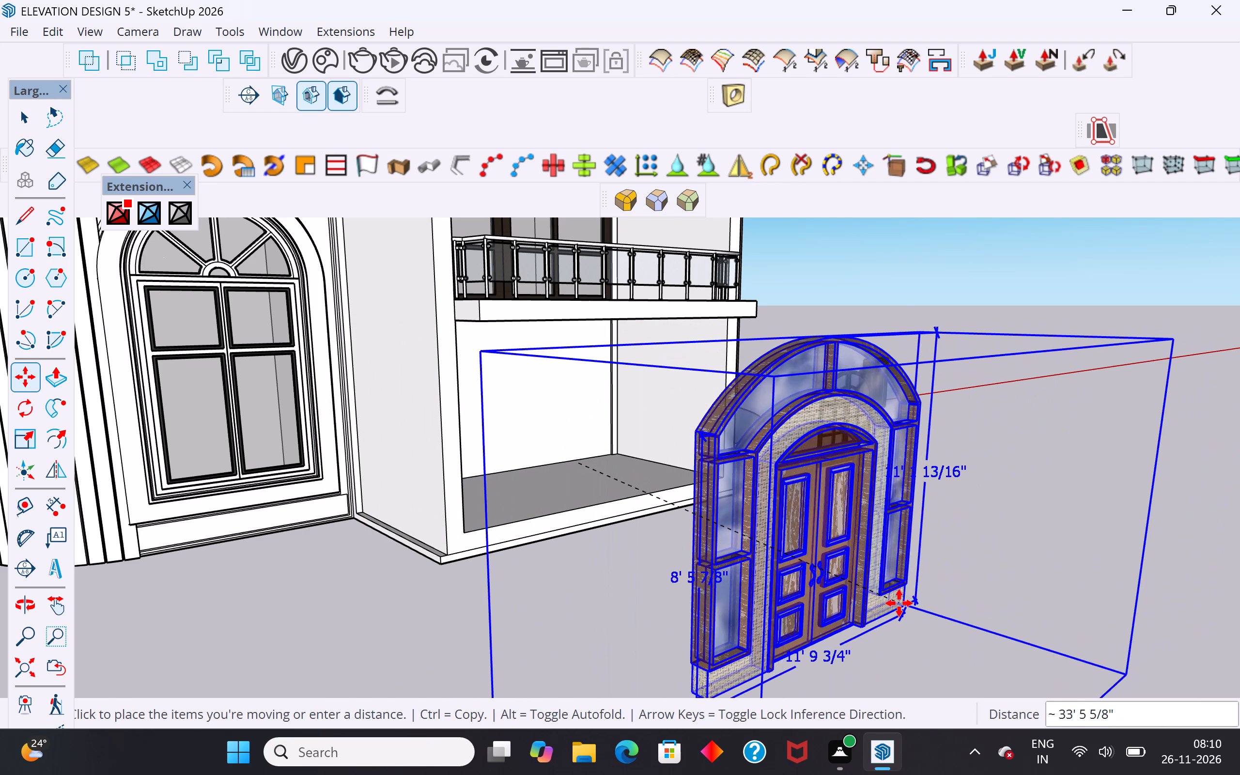
click(958, 566)
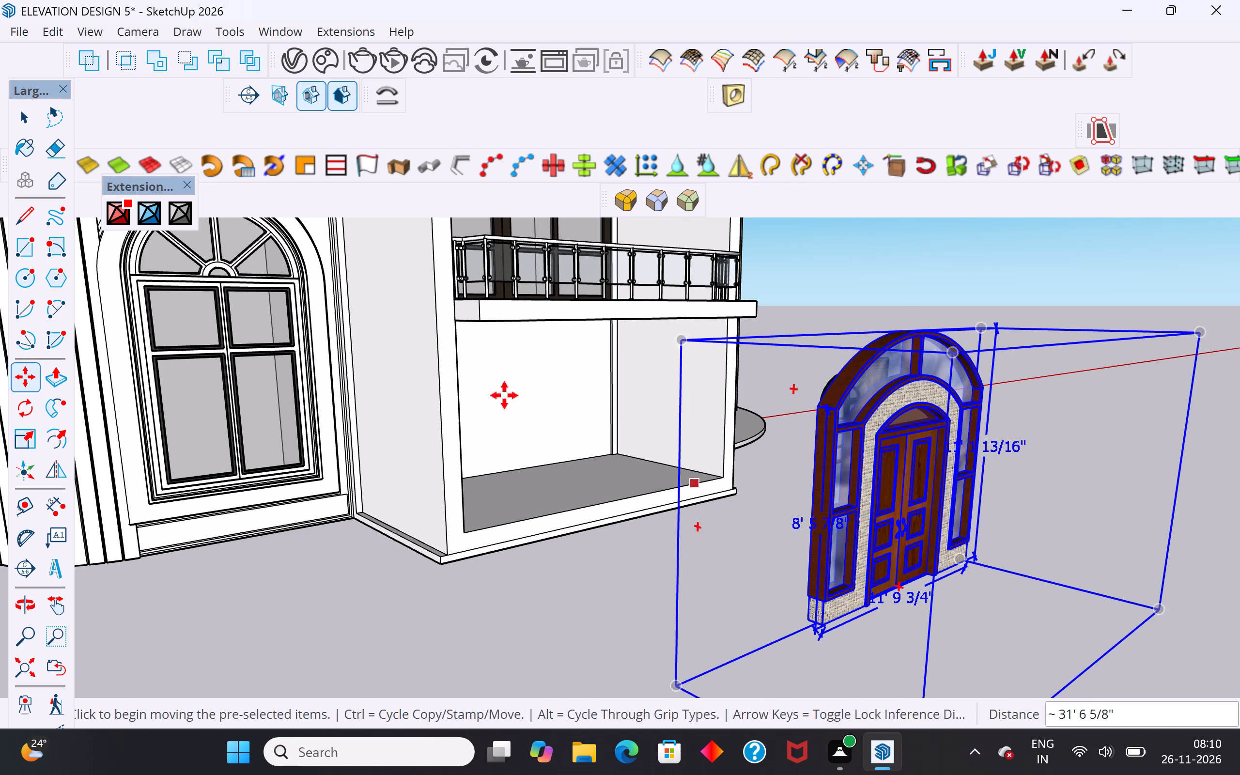
click(37, 121)
click(399, 678)
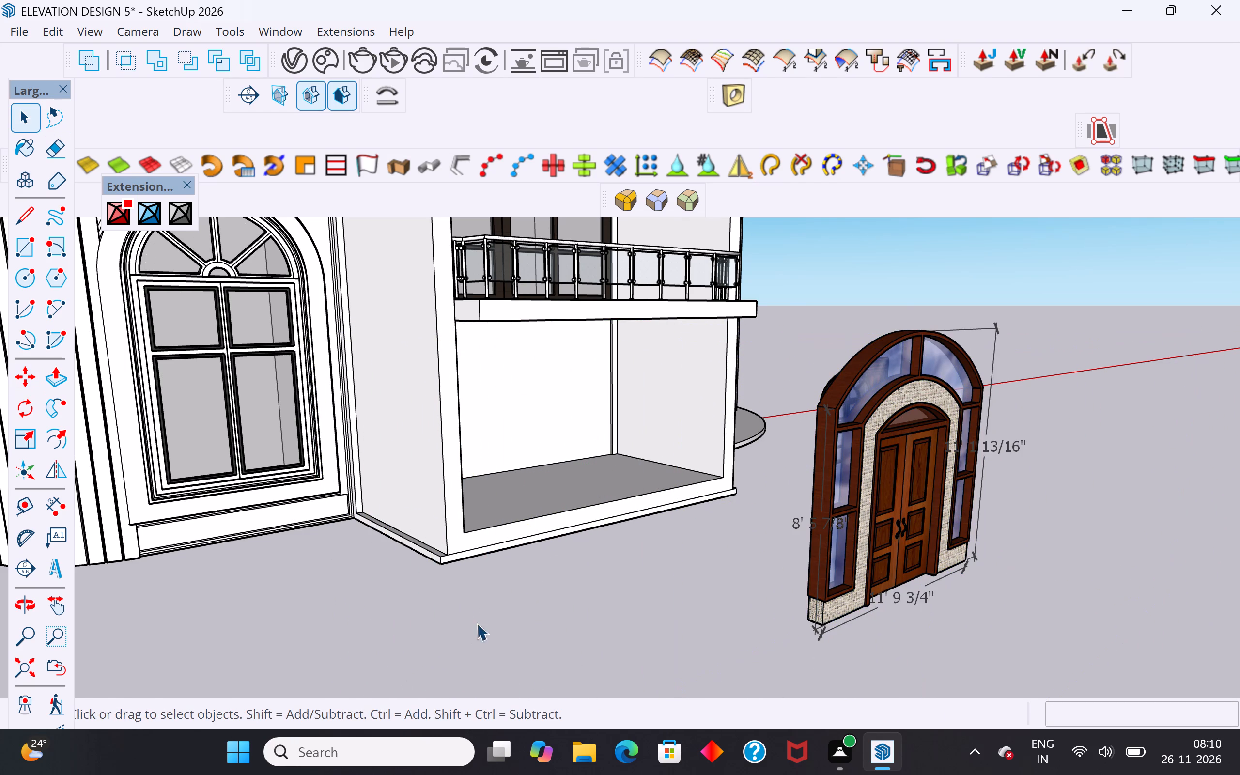
Move the entrance door about 33' 7" along the red axis, clear of the building and near the spare arched window.
scroll(719, 592, down, 3)
middle_drag(740, 593, 541, 639)
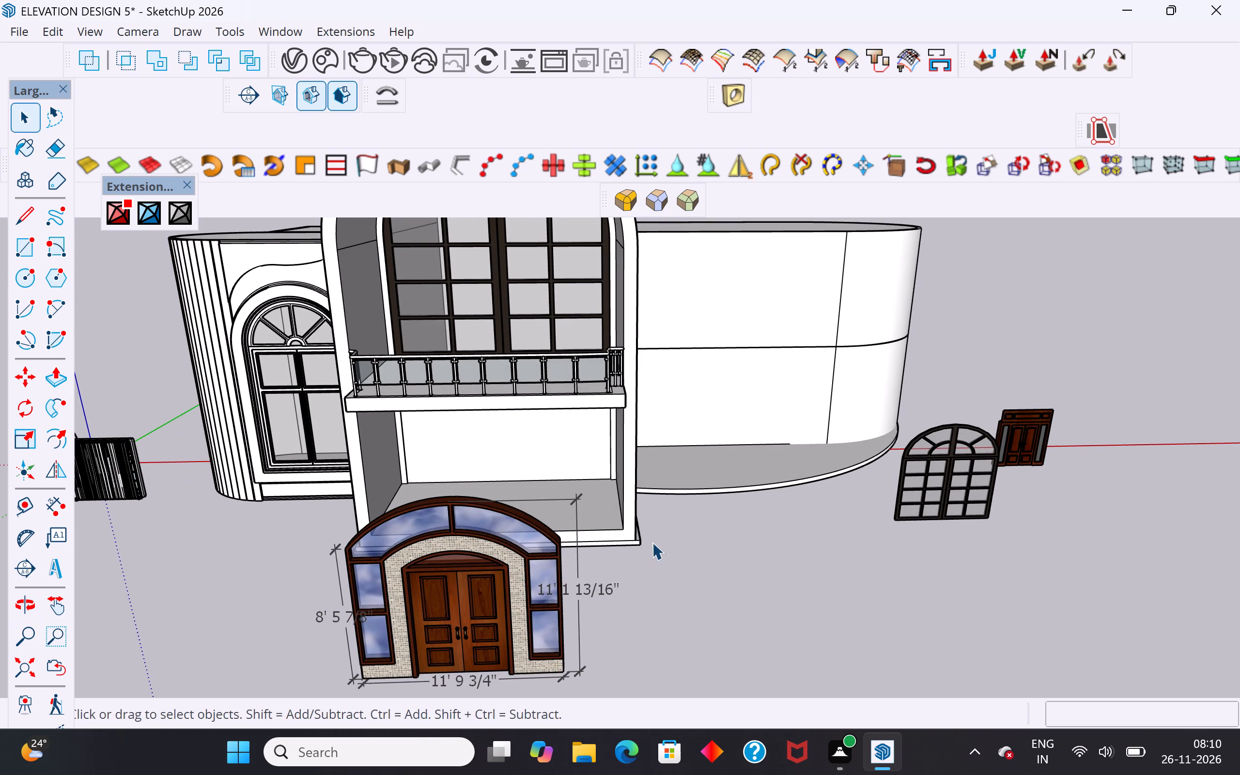
middle_drag(651, 541, 744, 555)
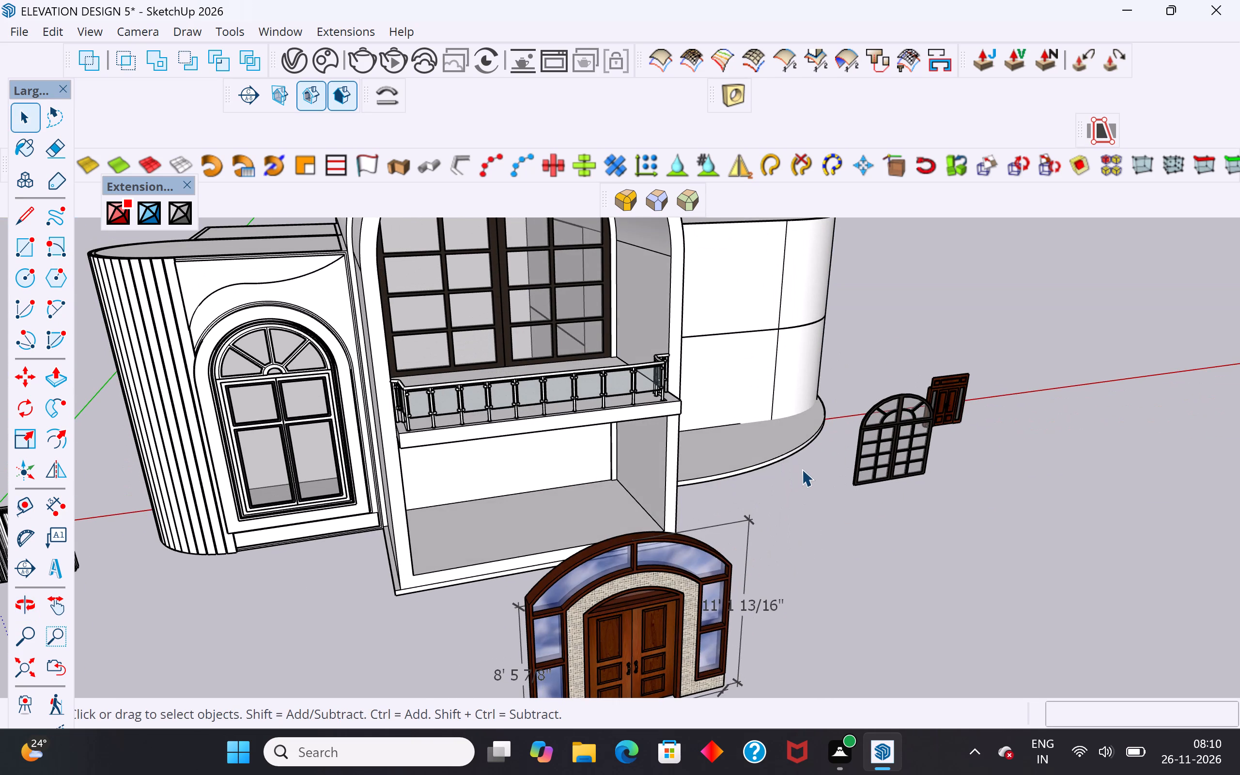
scroll(806, 449, down, 10)
scroll(747, 471, up, 5)
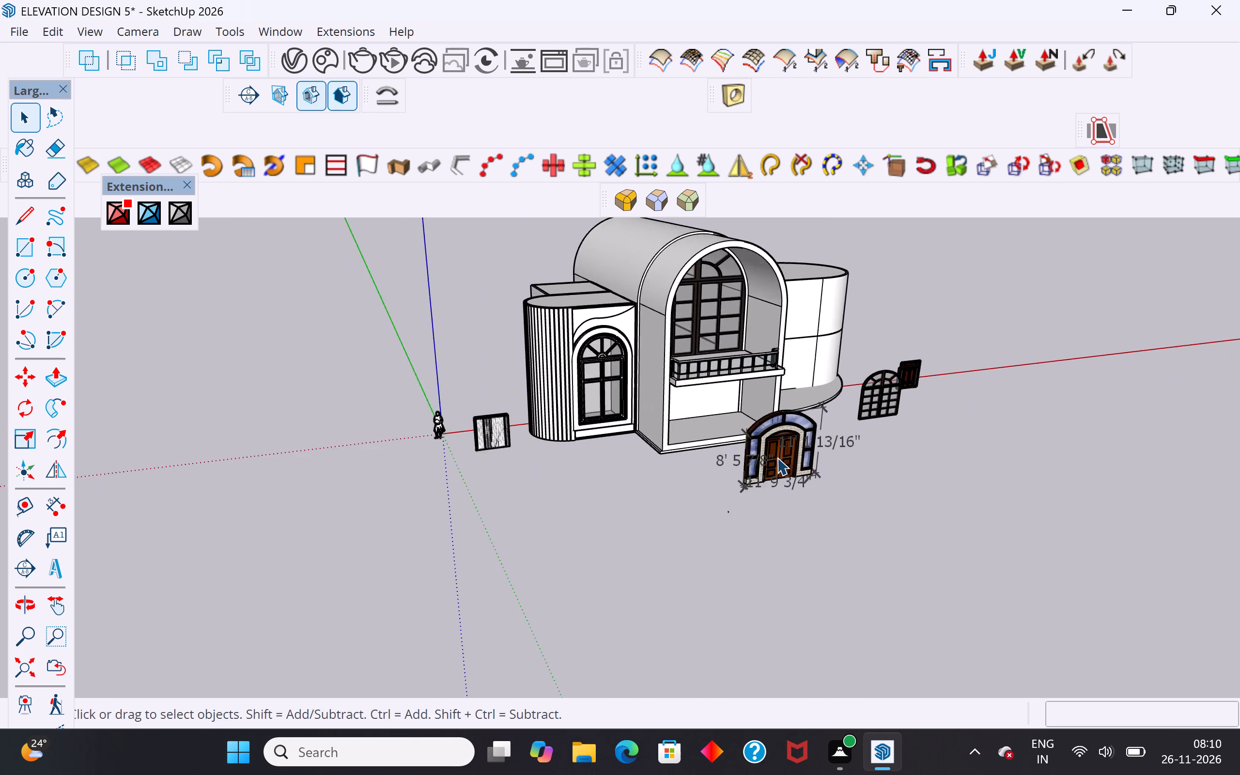
scroll(777, 457, up, 3)
scroll(777, 456, down, 4)
scroll(777, 456, up, 8)
click(772, 457)
key(m)
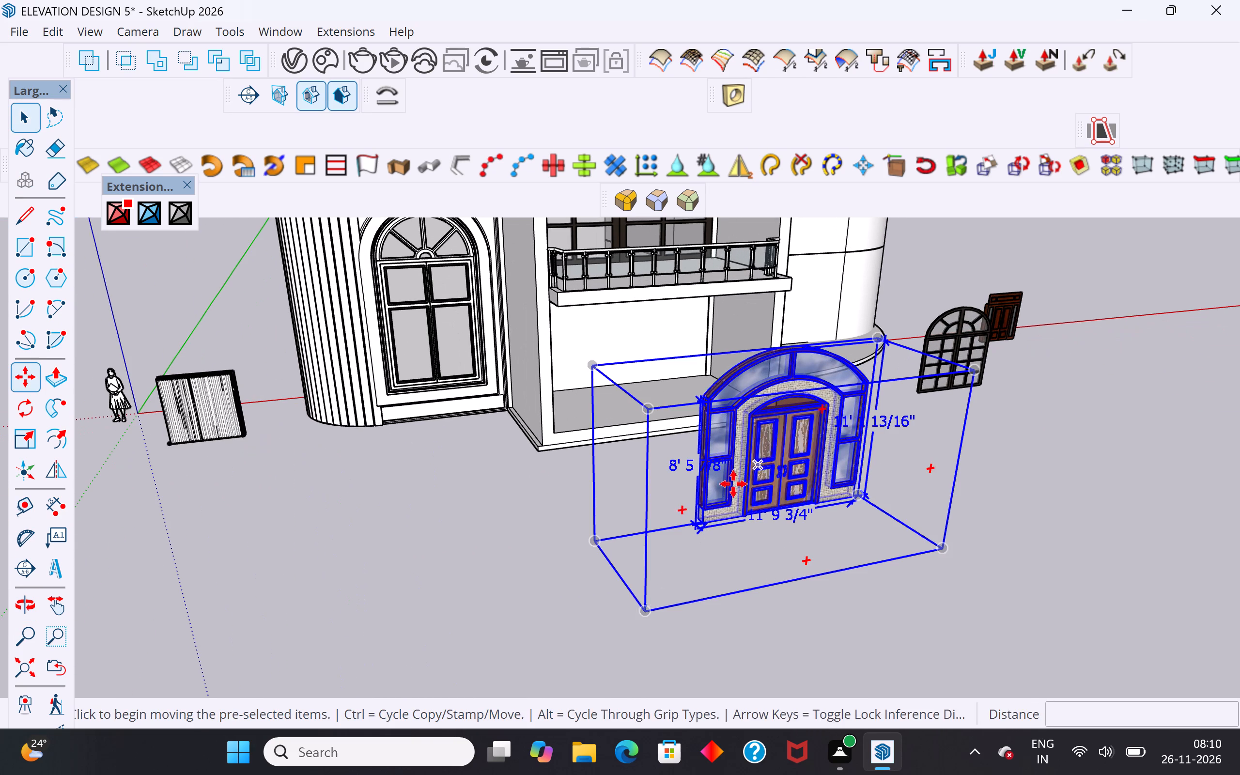
click(596, 549)
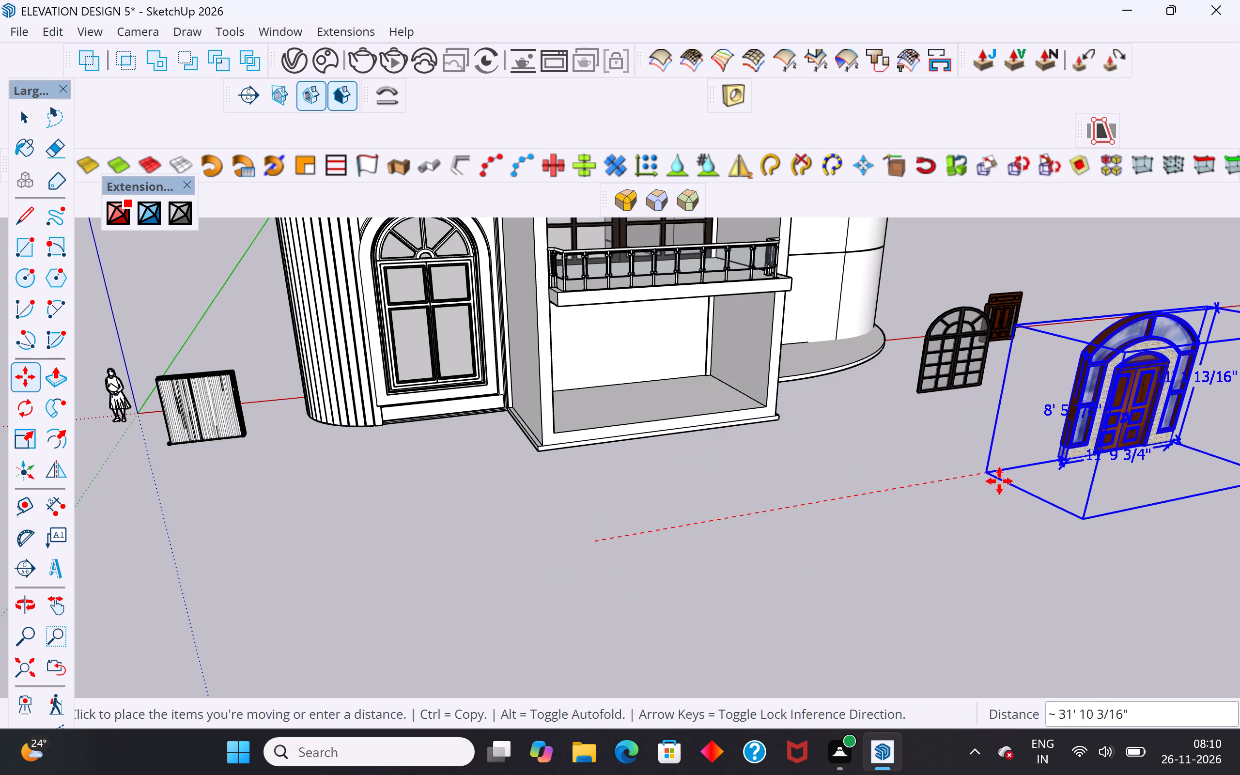
click(1005, 479)
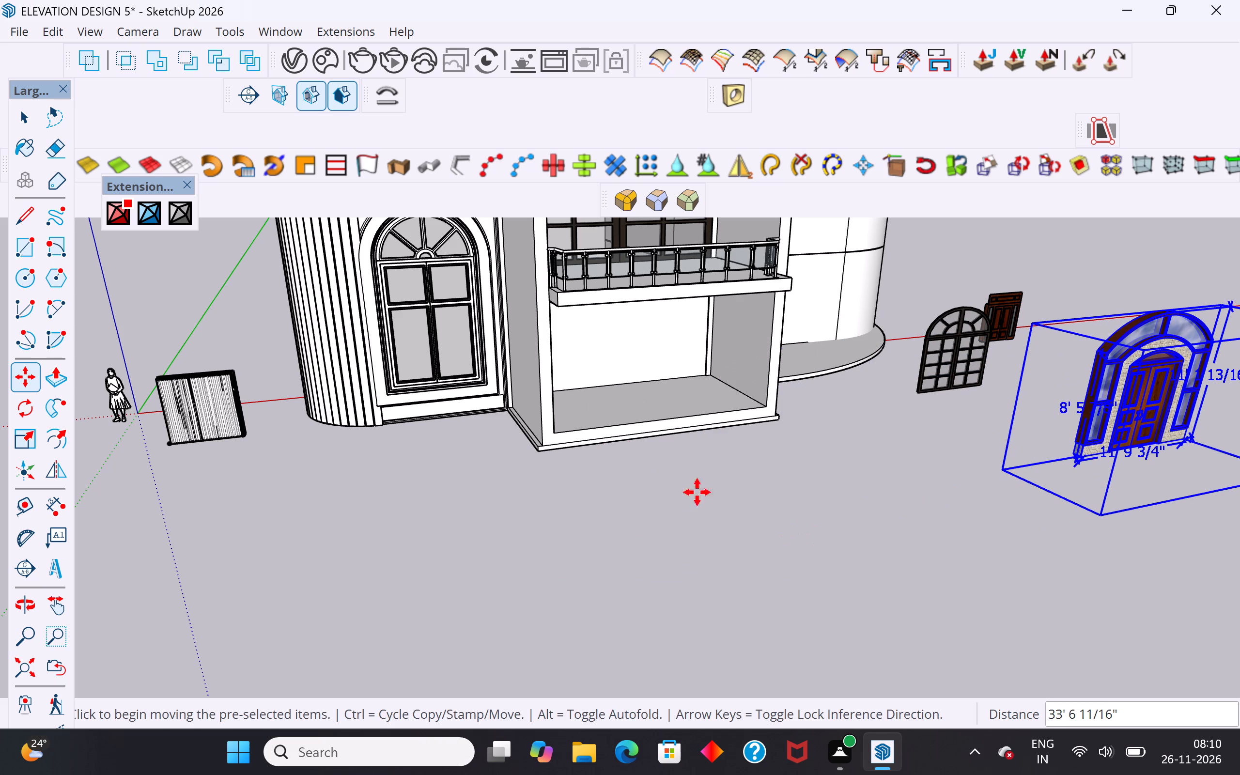
click(30, 125)
click(421, 519)
Examine the emptied ground-floor opening and its back wall, together with the entrance door standing beside the building.
middle_click(635, 469)
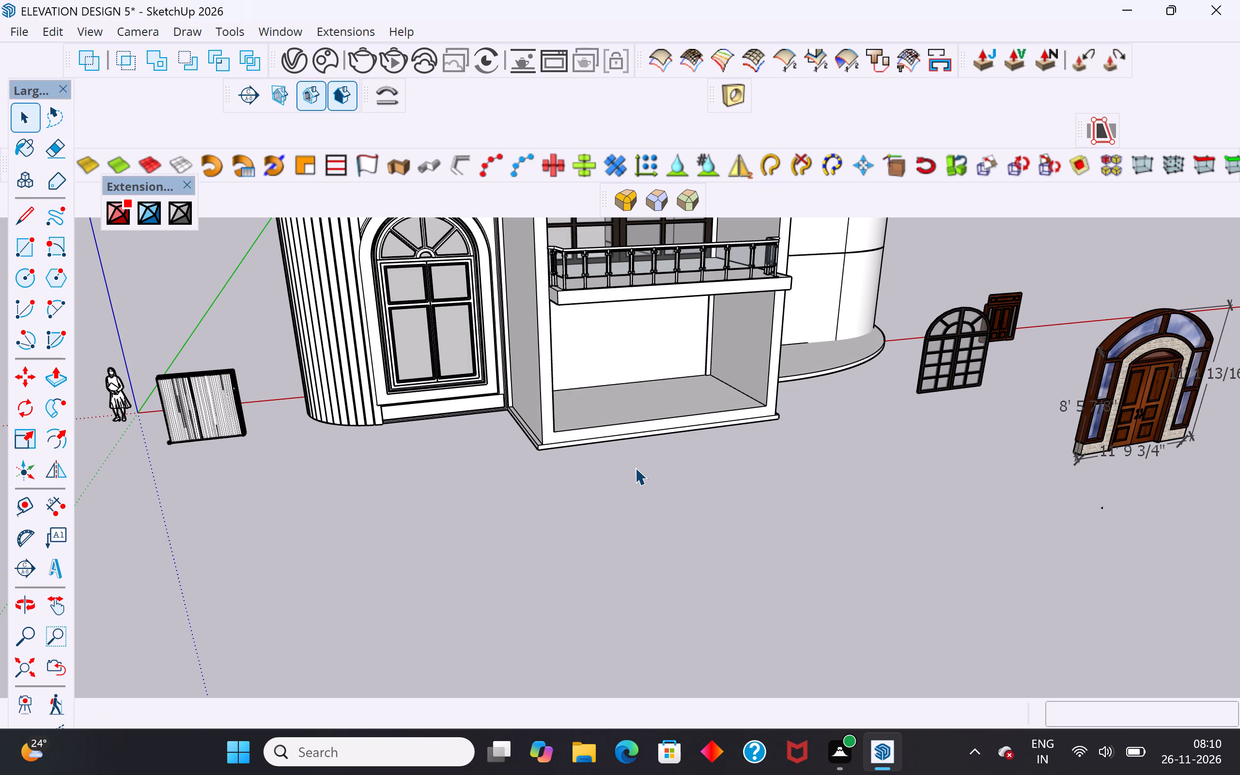
scroll(489, 480, down, 2)
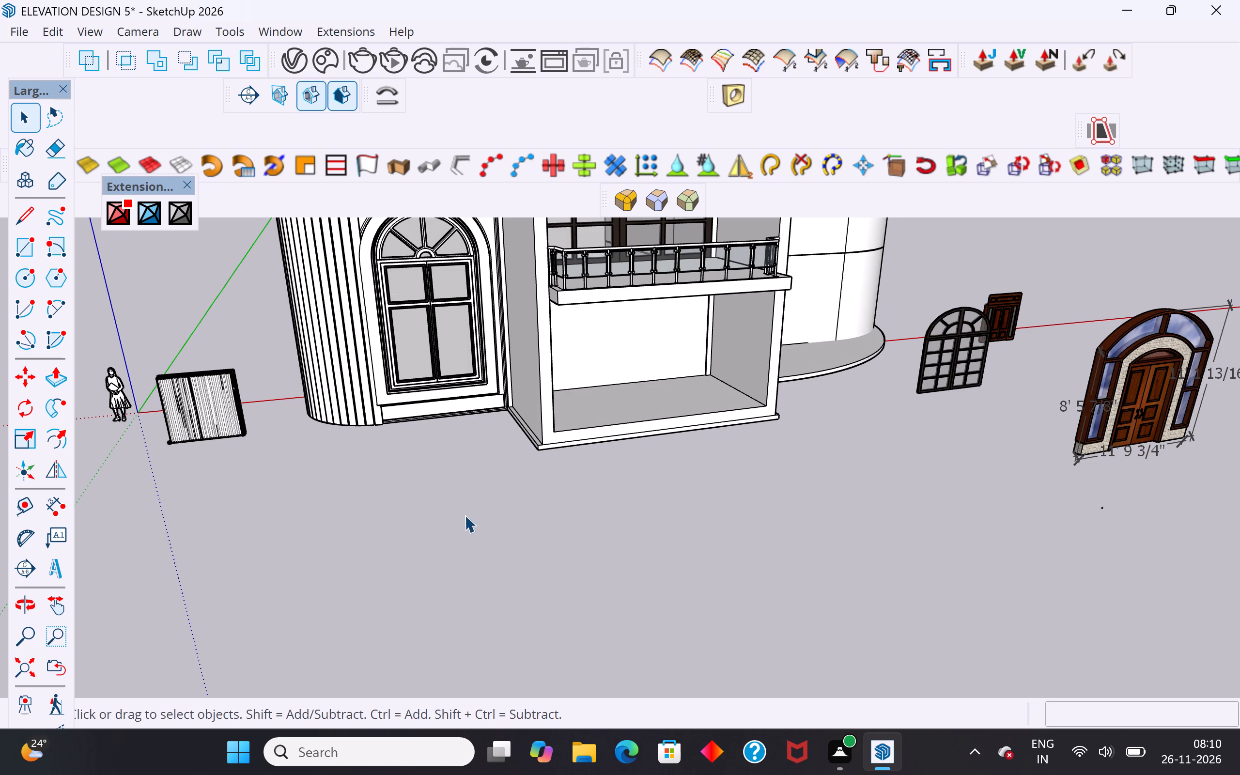
scroll(465, 515, down, 2)
middle_drag(571, 410, 515, 315)
scroll(554, 327, up, 9)
middle_drag(632, 358, 572, 403)
click(531, 431)
middle_drag(558, 424, 558, 381)
scroll(425, 455, down, 8)
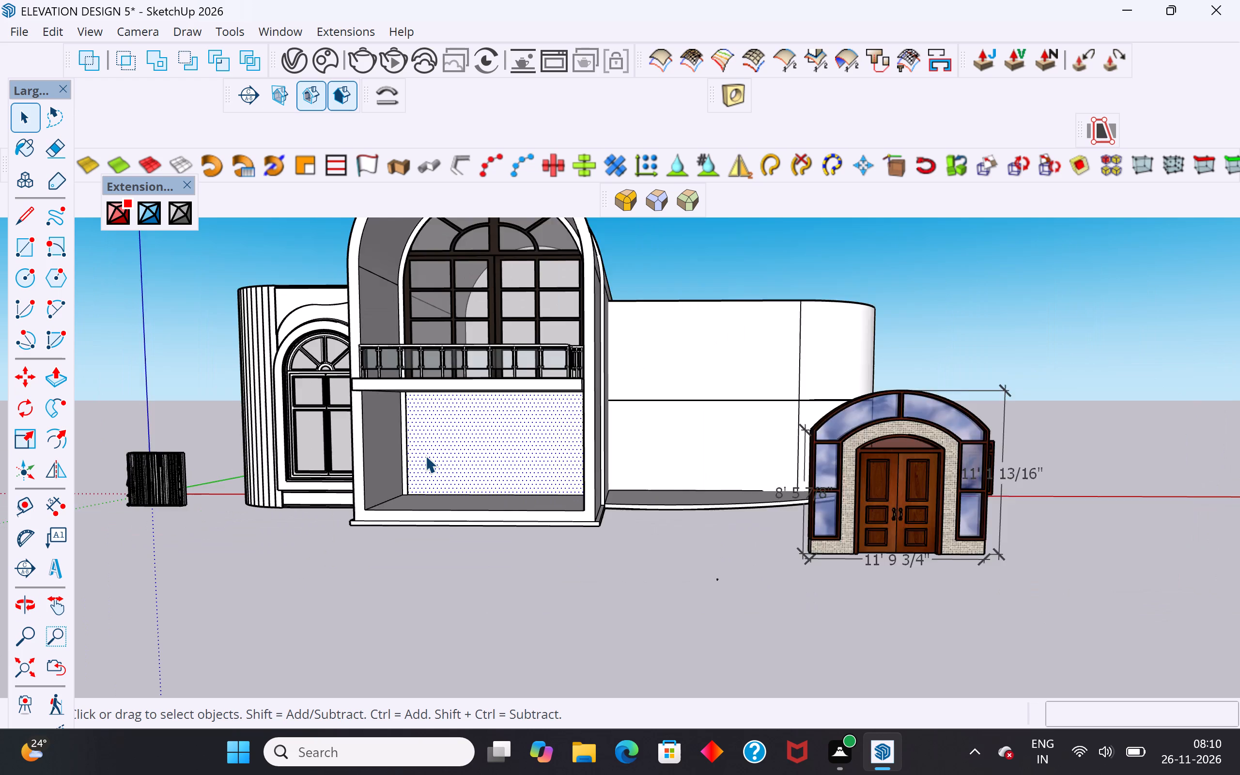
scroll(425, 455, down, 1)
Explode the entrance door component to separate the door from its attached dimensions.
scroll(931, 517, up, 8)
scroll(942, 481, down, 3)
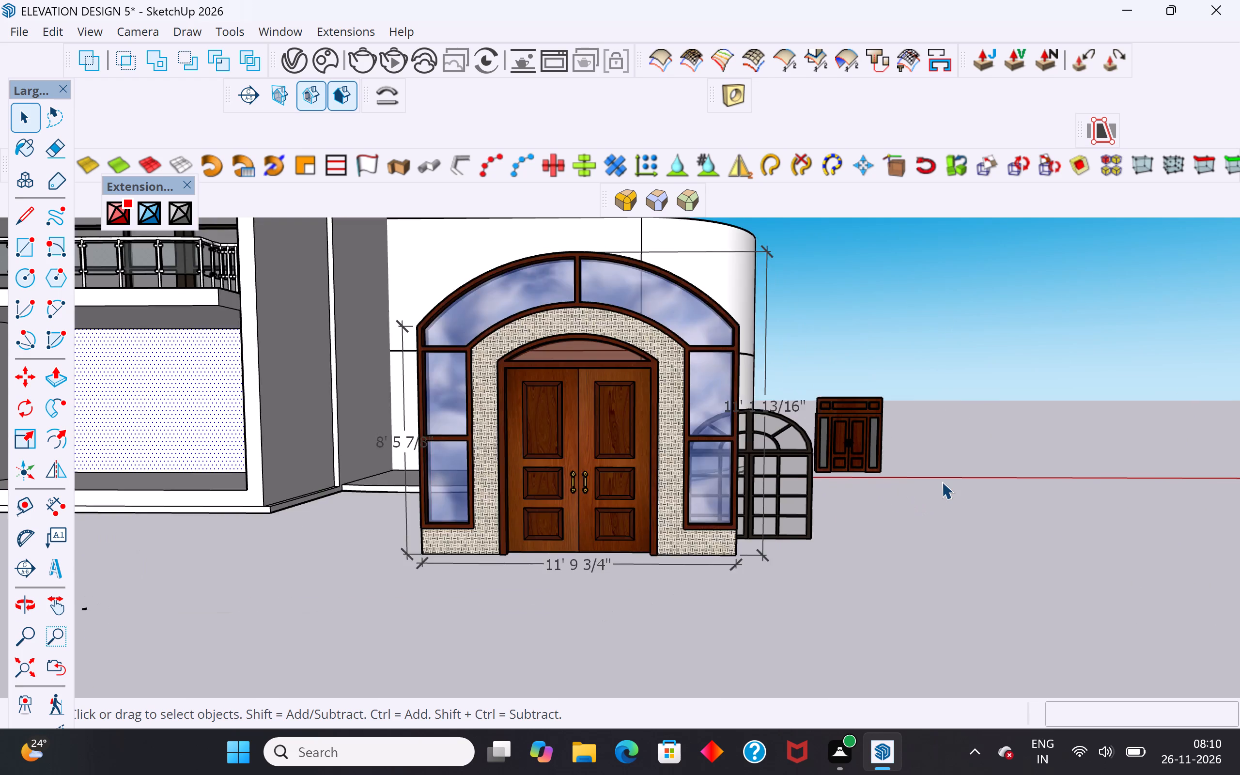
middle_drag(945, 483, 1018, 542)
click(841, 500)
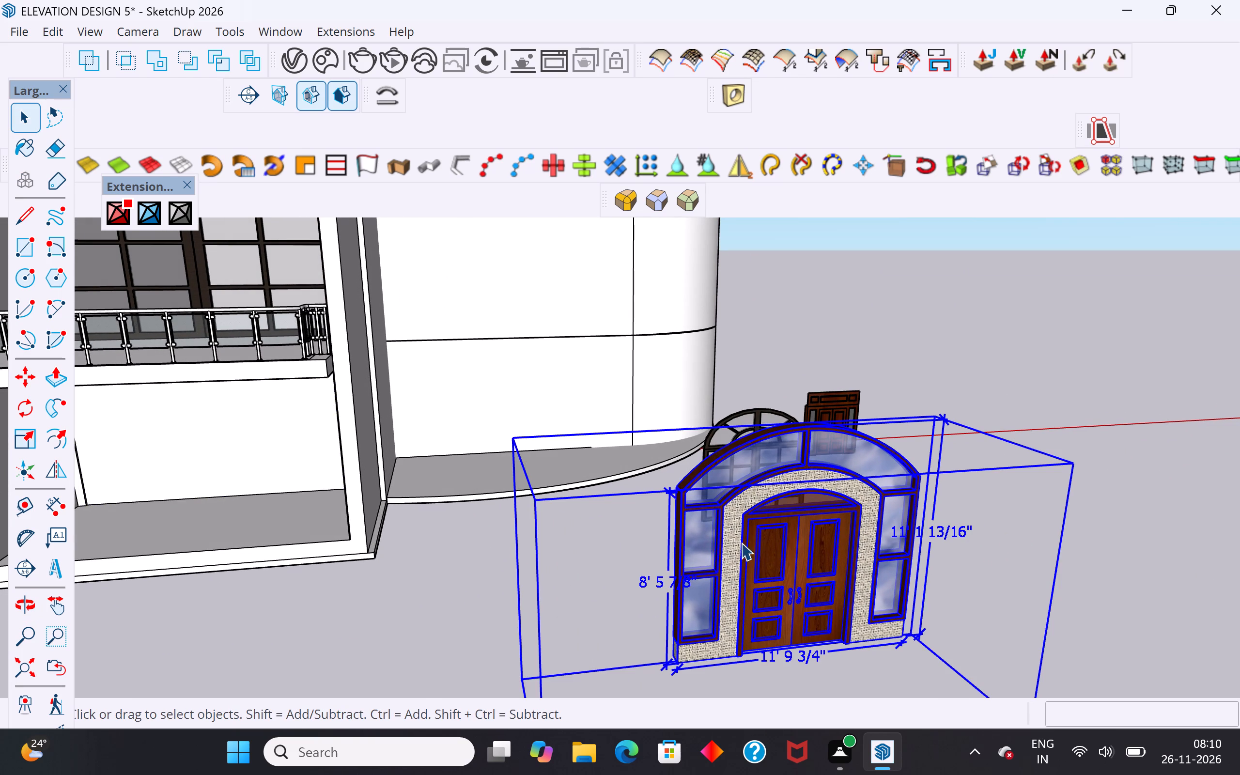
click(38, 213)
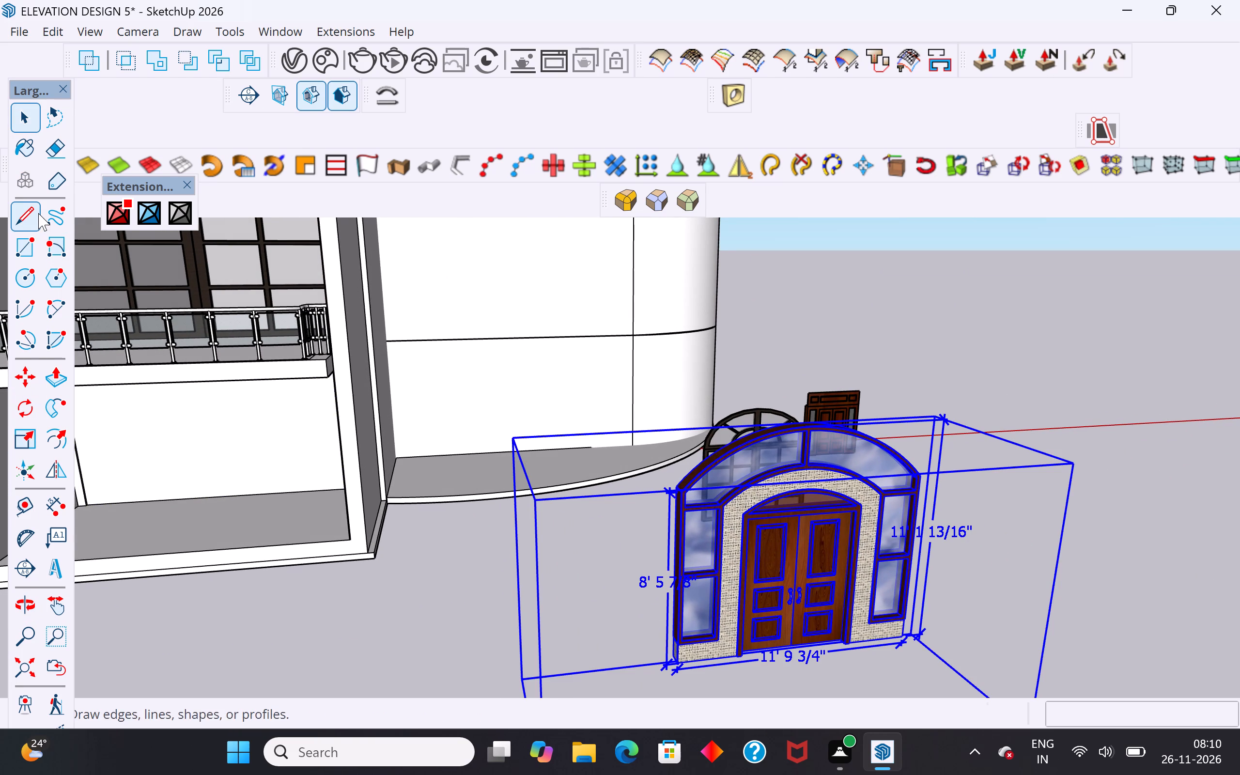
scroll(683, 647, up, 2)
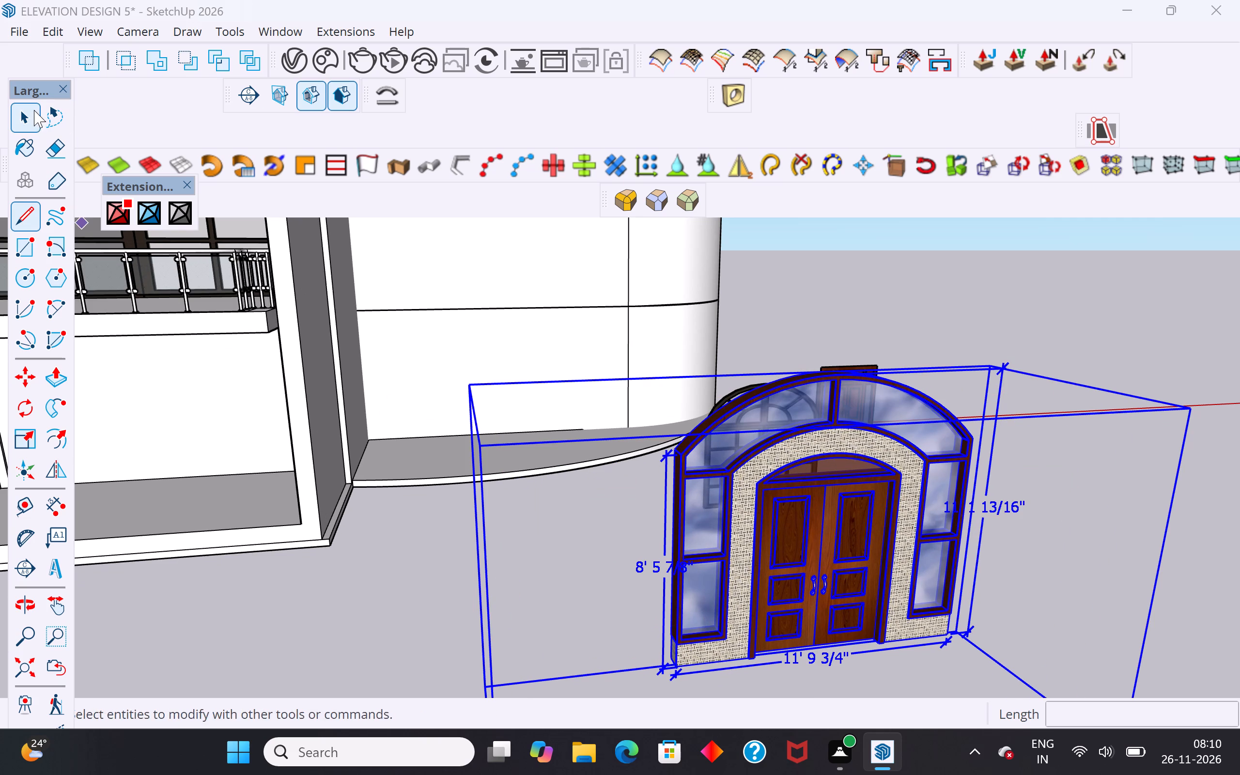
click(34, 110)
right_click(690, 487)
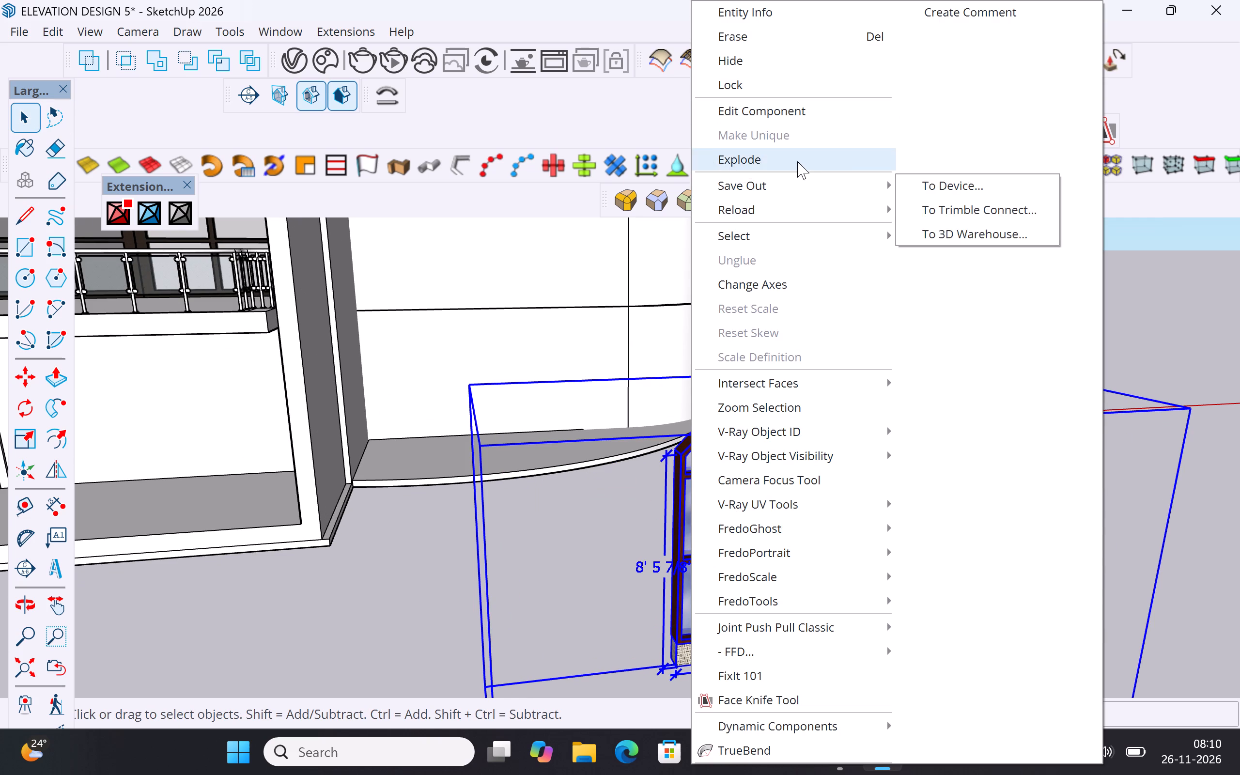
click(797, 161)
click(1069, 418)
Explode the arched door's group into its separate frame, wall and door parts.
click(910, 495)
right_click(910, 495)
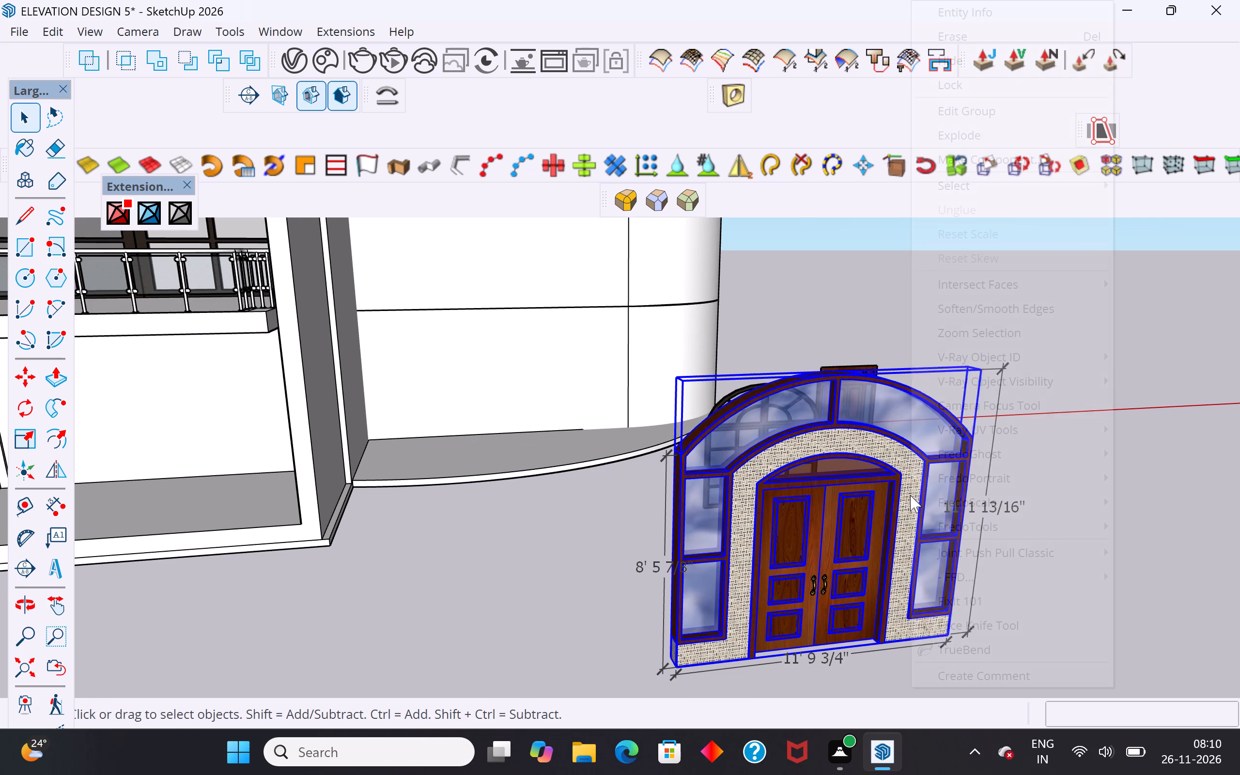
click(1014, 134)
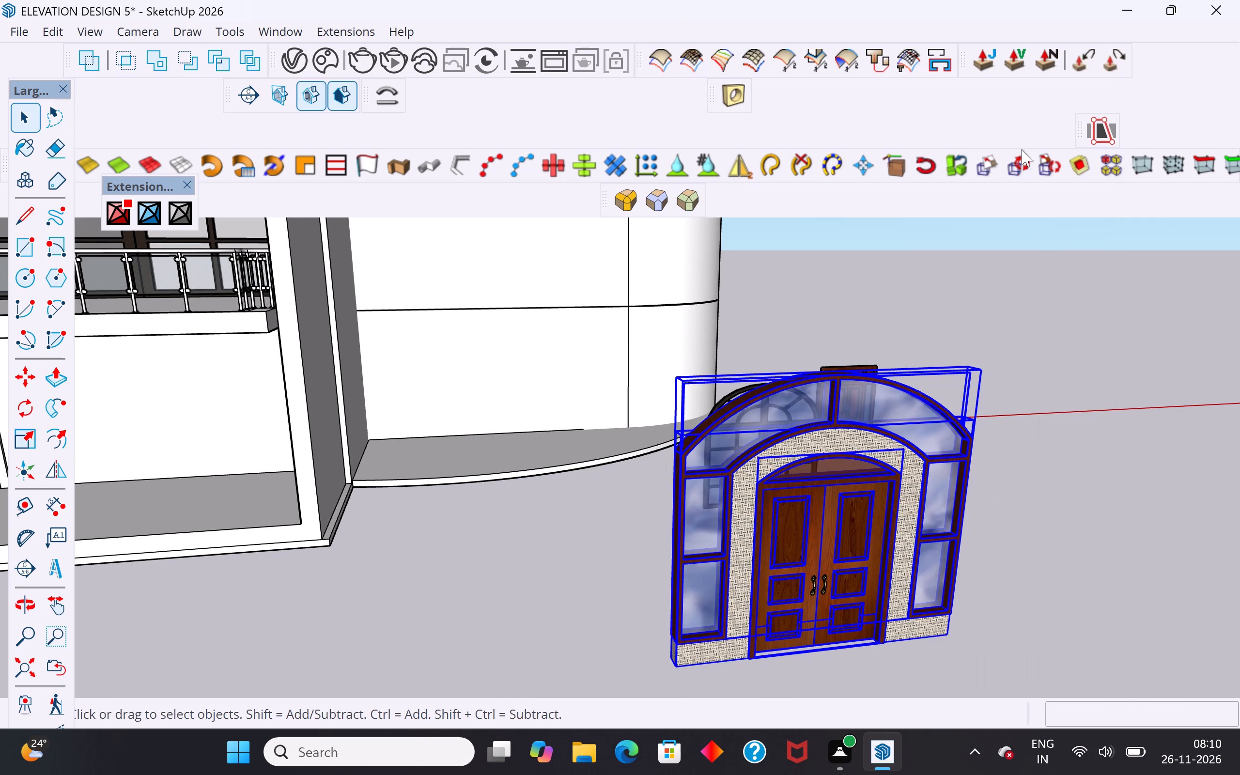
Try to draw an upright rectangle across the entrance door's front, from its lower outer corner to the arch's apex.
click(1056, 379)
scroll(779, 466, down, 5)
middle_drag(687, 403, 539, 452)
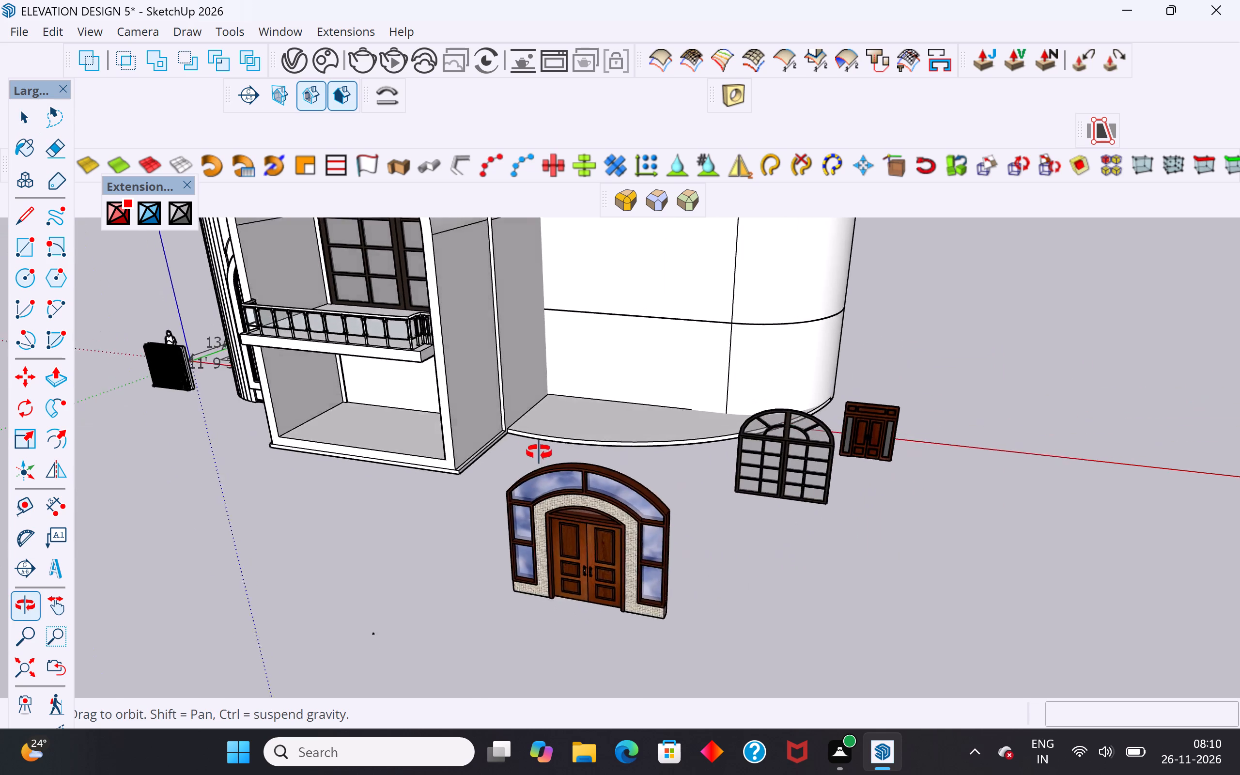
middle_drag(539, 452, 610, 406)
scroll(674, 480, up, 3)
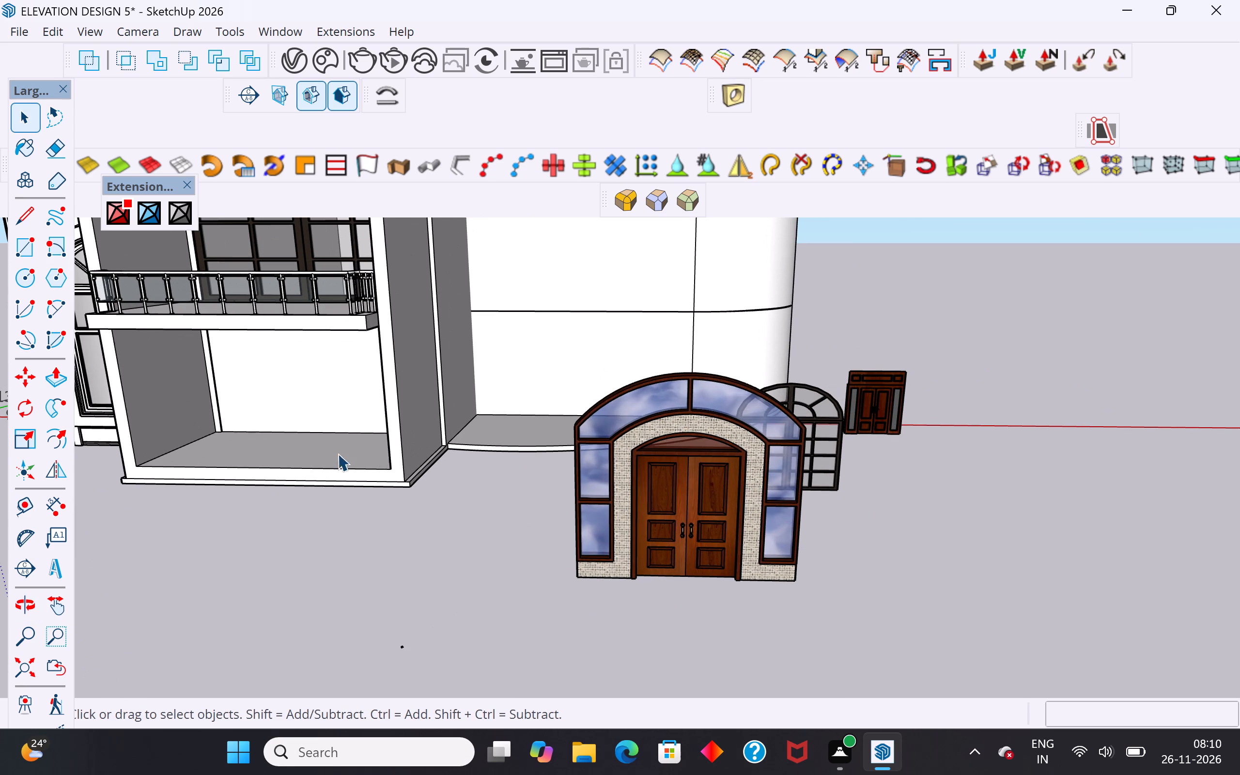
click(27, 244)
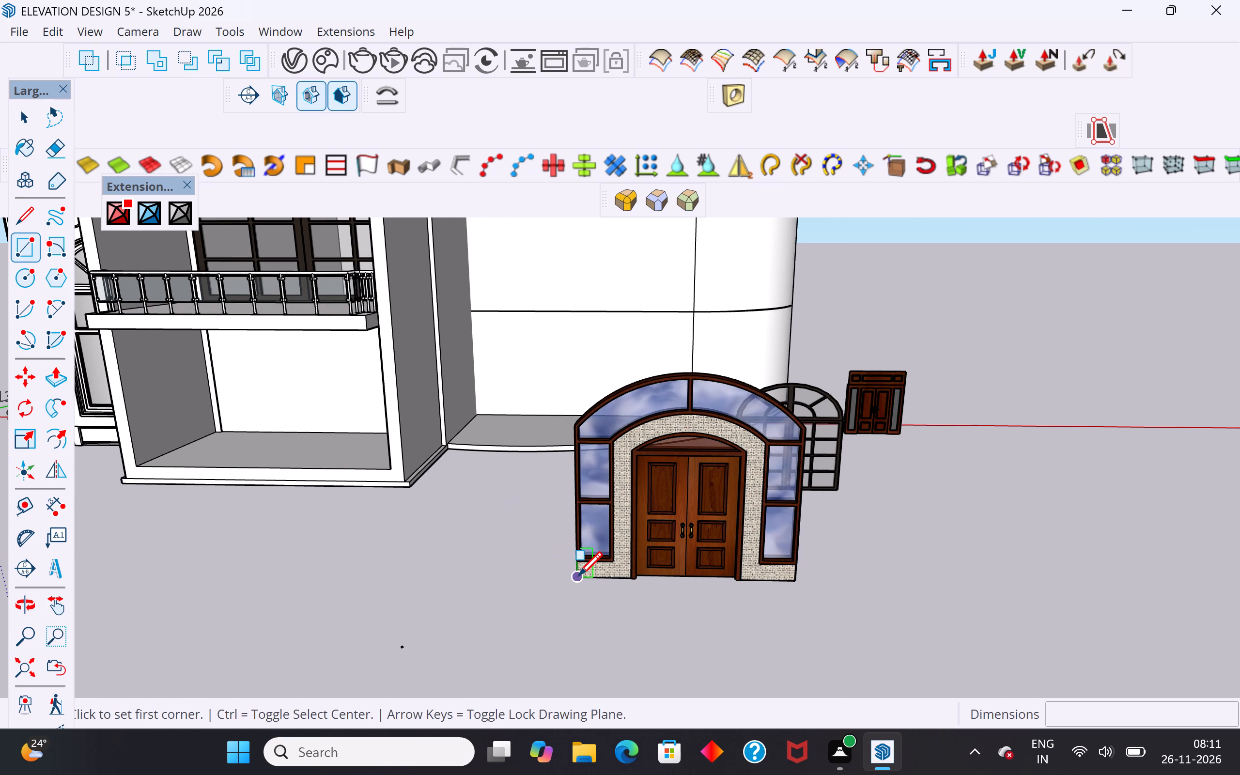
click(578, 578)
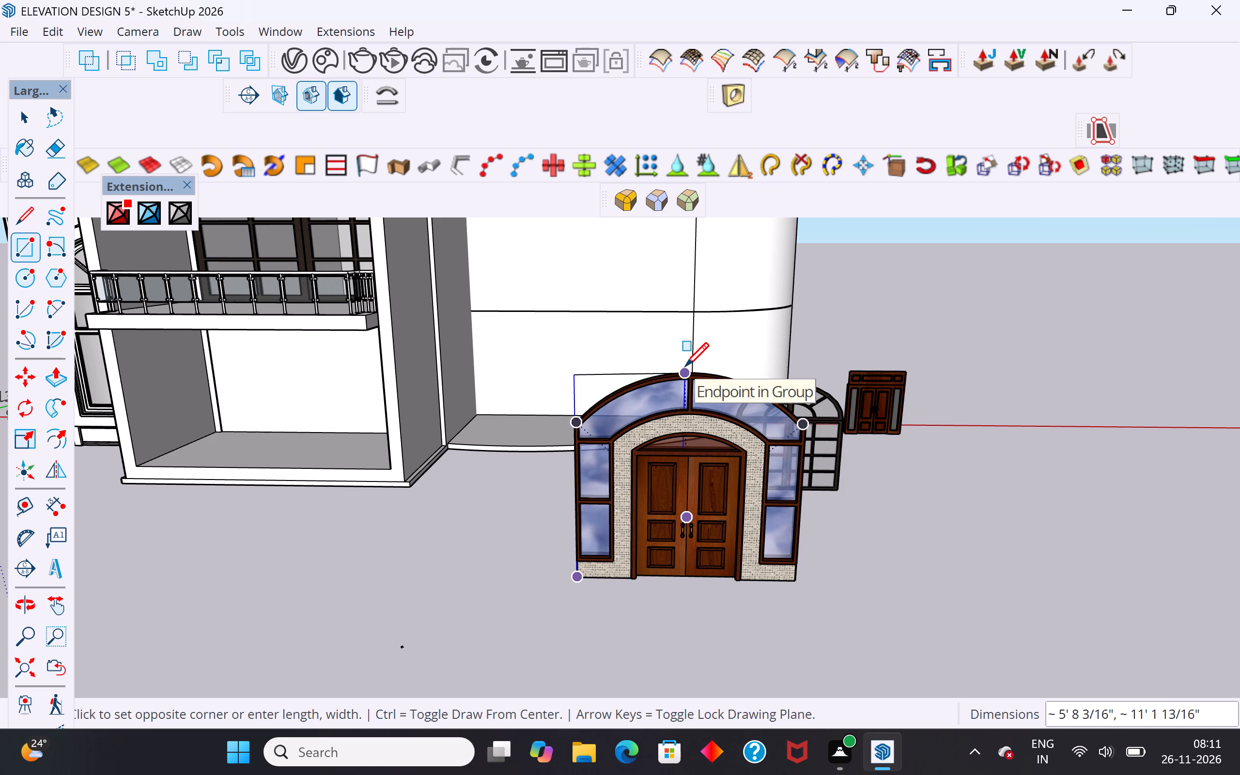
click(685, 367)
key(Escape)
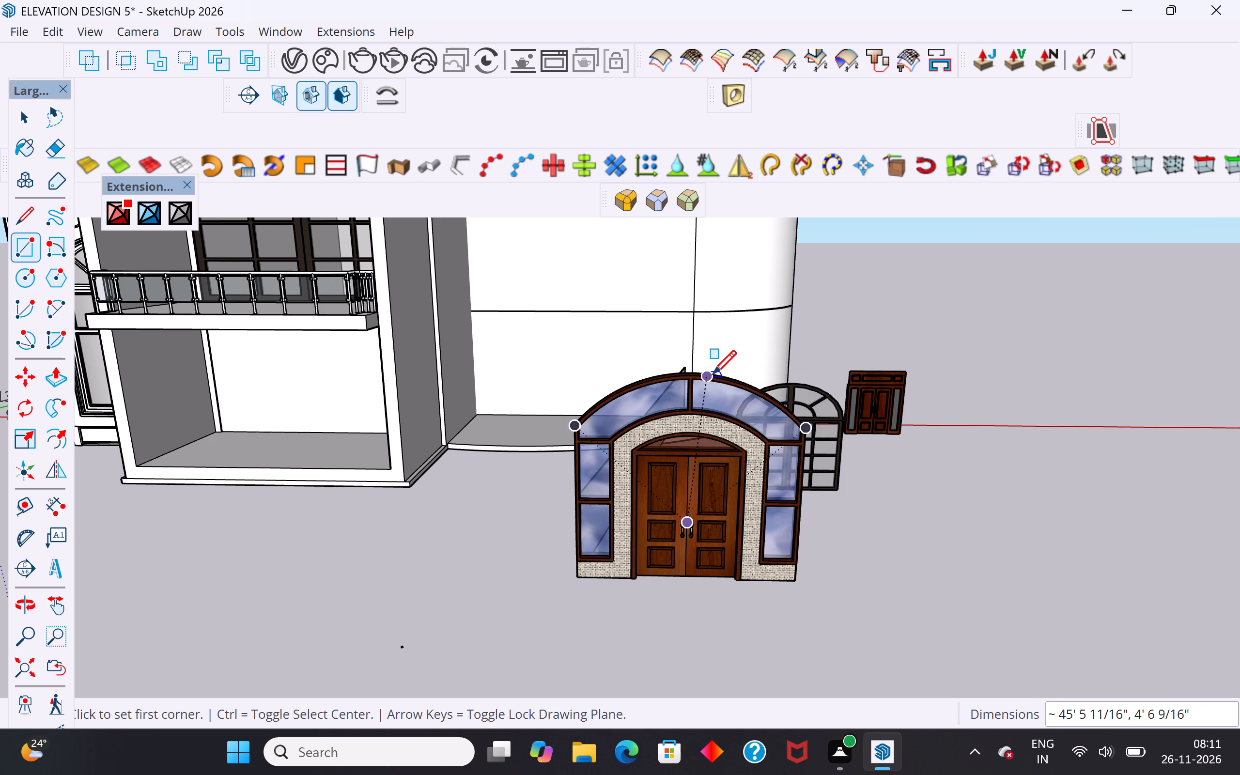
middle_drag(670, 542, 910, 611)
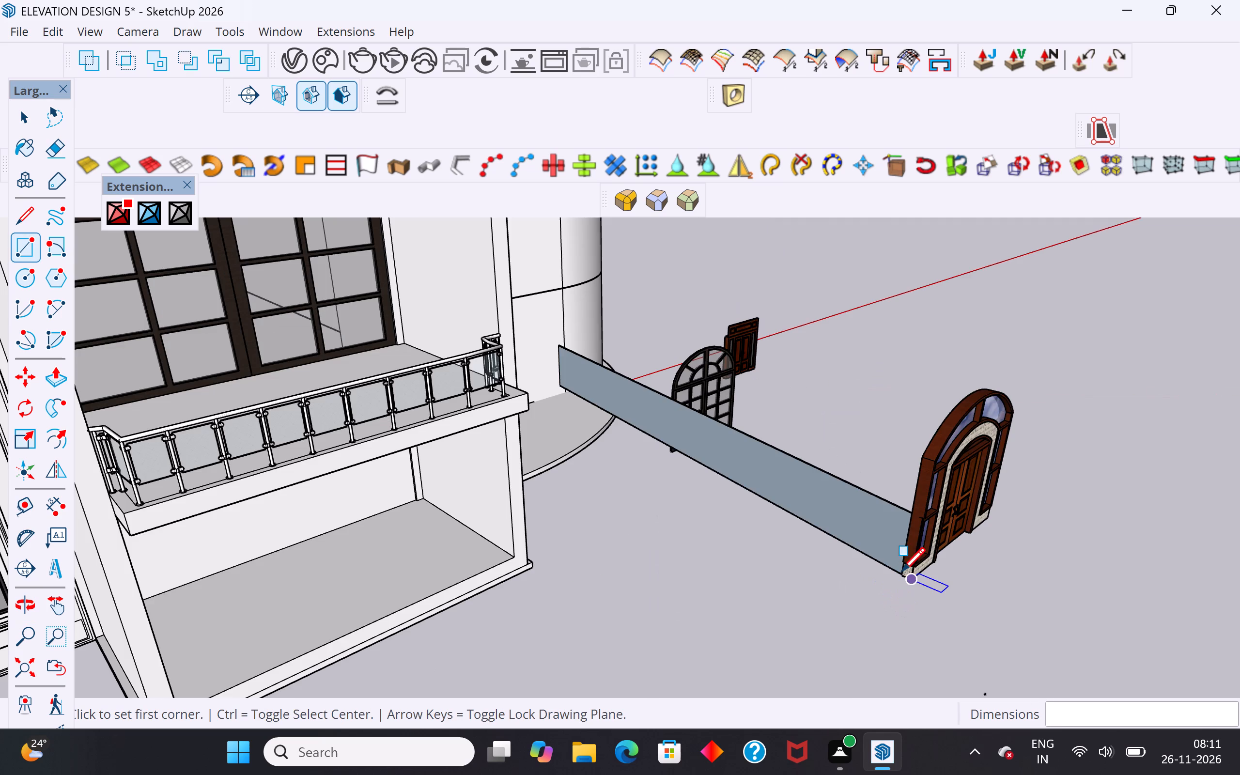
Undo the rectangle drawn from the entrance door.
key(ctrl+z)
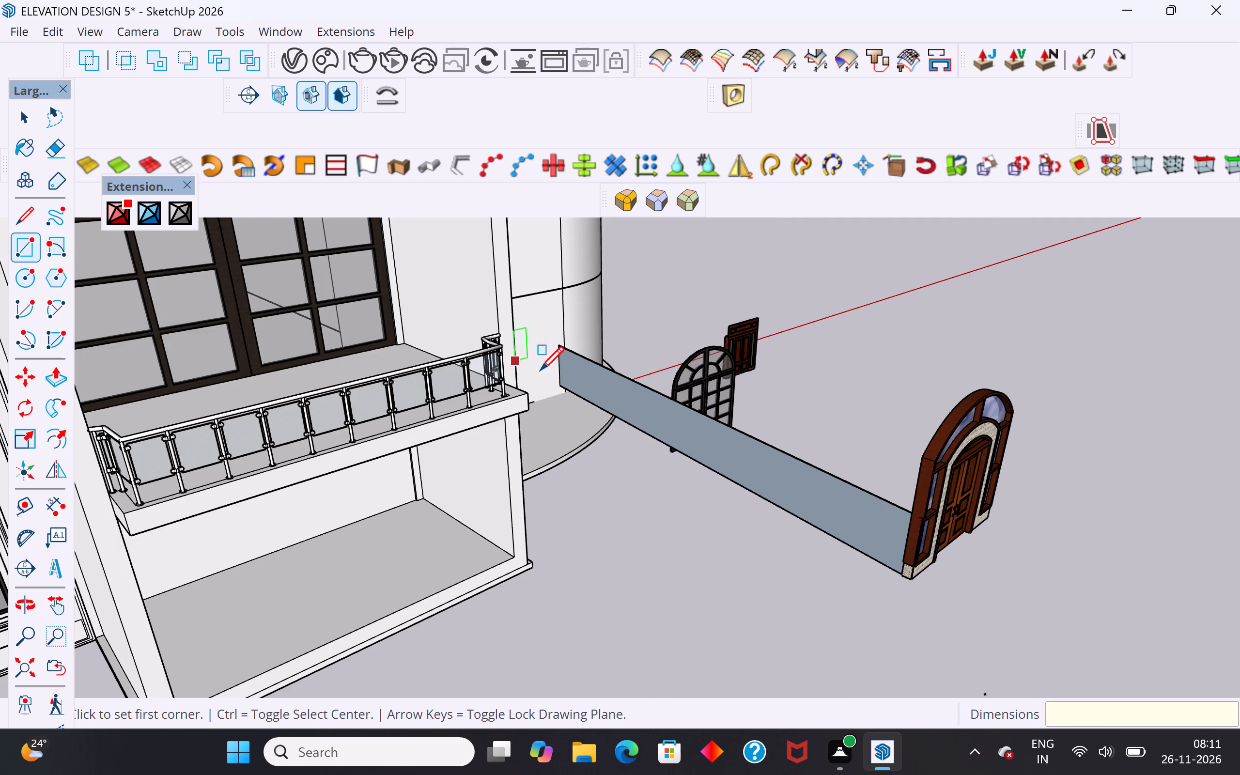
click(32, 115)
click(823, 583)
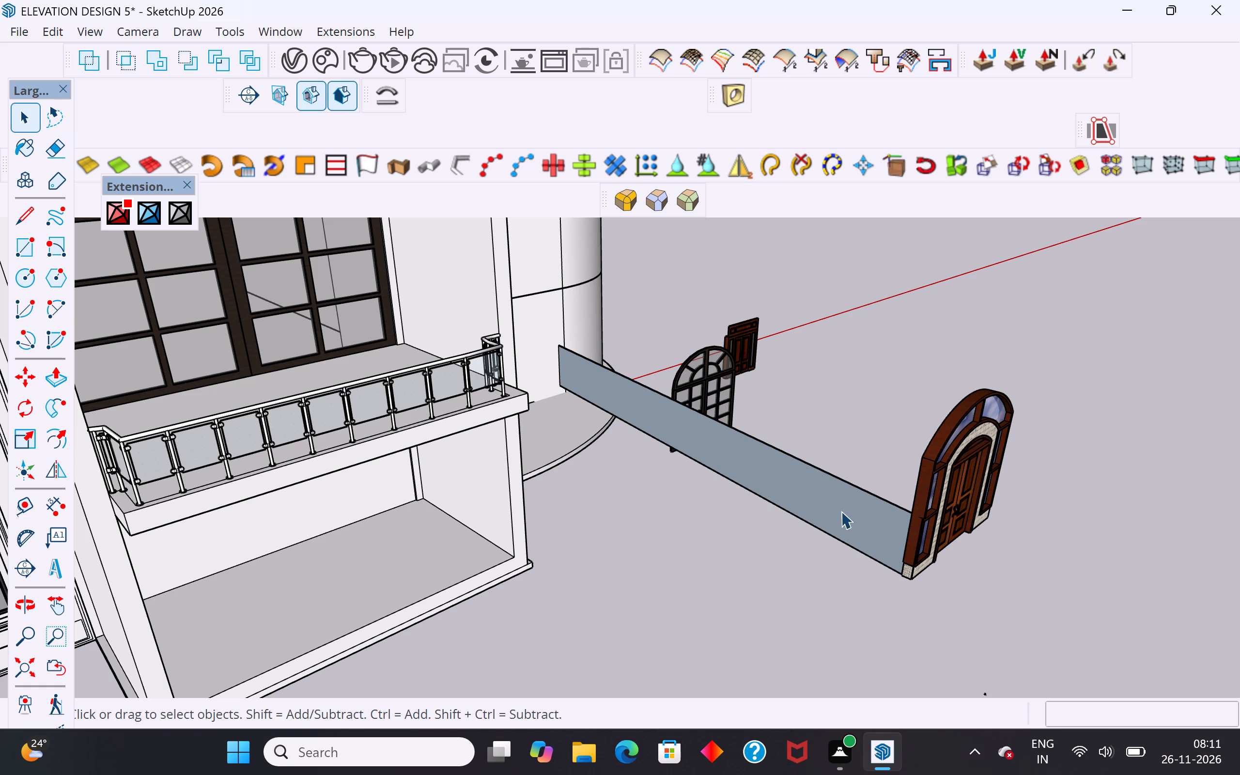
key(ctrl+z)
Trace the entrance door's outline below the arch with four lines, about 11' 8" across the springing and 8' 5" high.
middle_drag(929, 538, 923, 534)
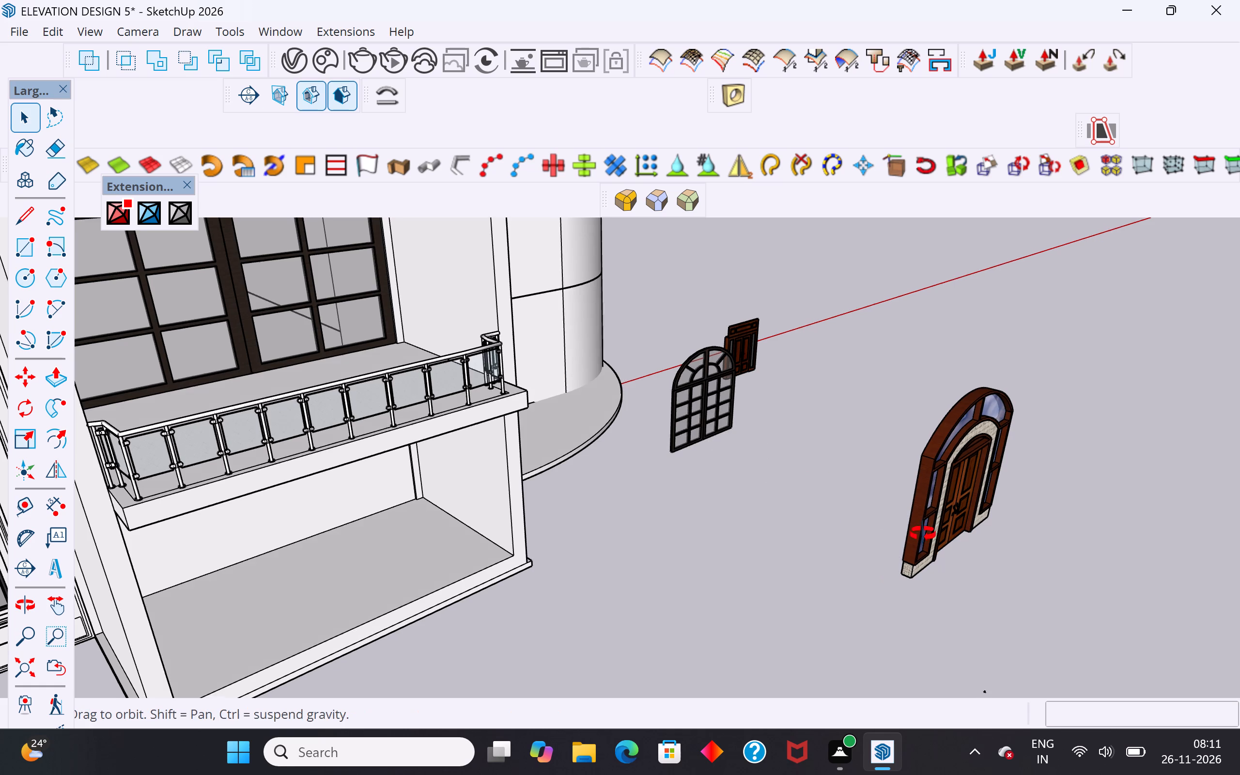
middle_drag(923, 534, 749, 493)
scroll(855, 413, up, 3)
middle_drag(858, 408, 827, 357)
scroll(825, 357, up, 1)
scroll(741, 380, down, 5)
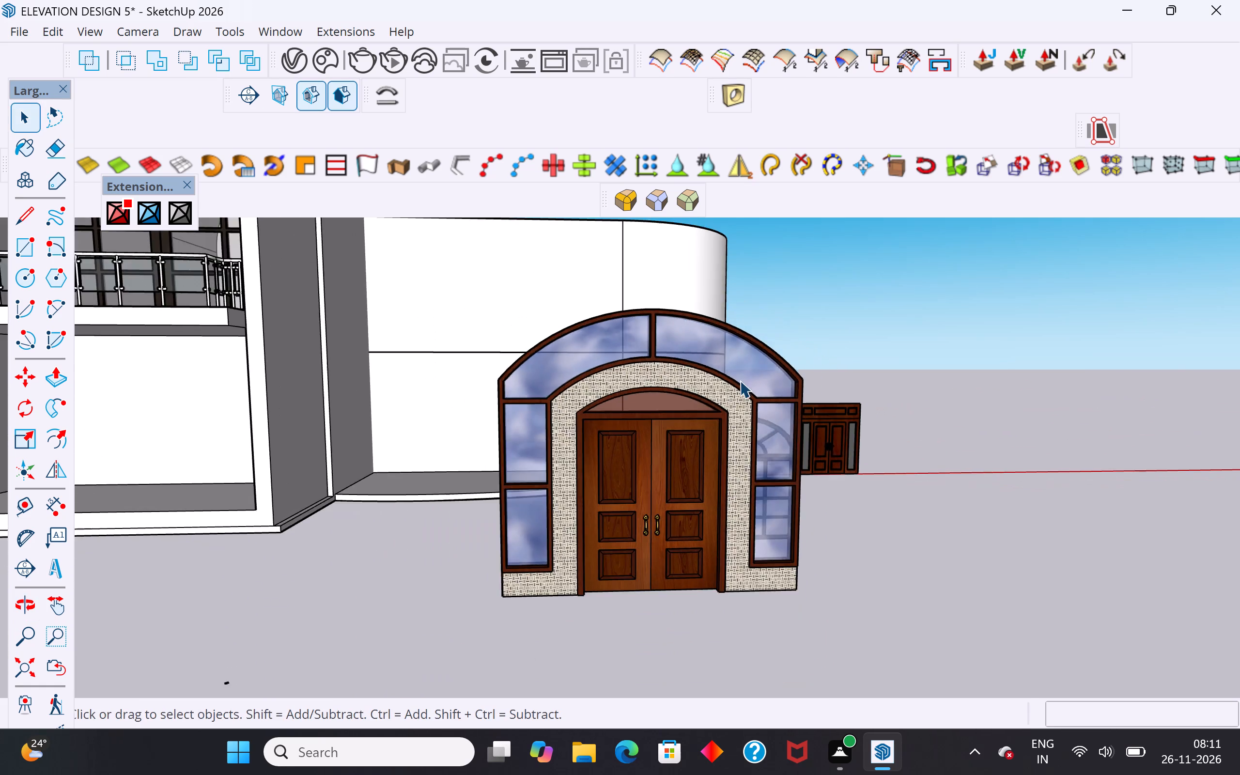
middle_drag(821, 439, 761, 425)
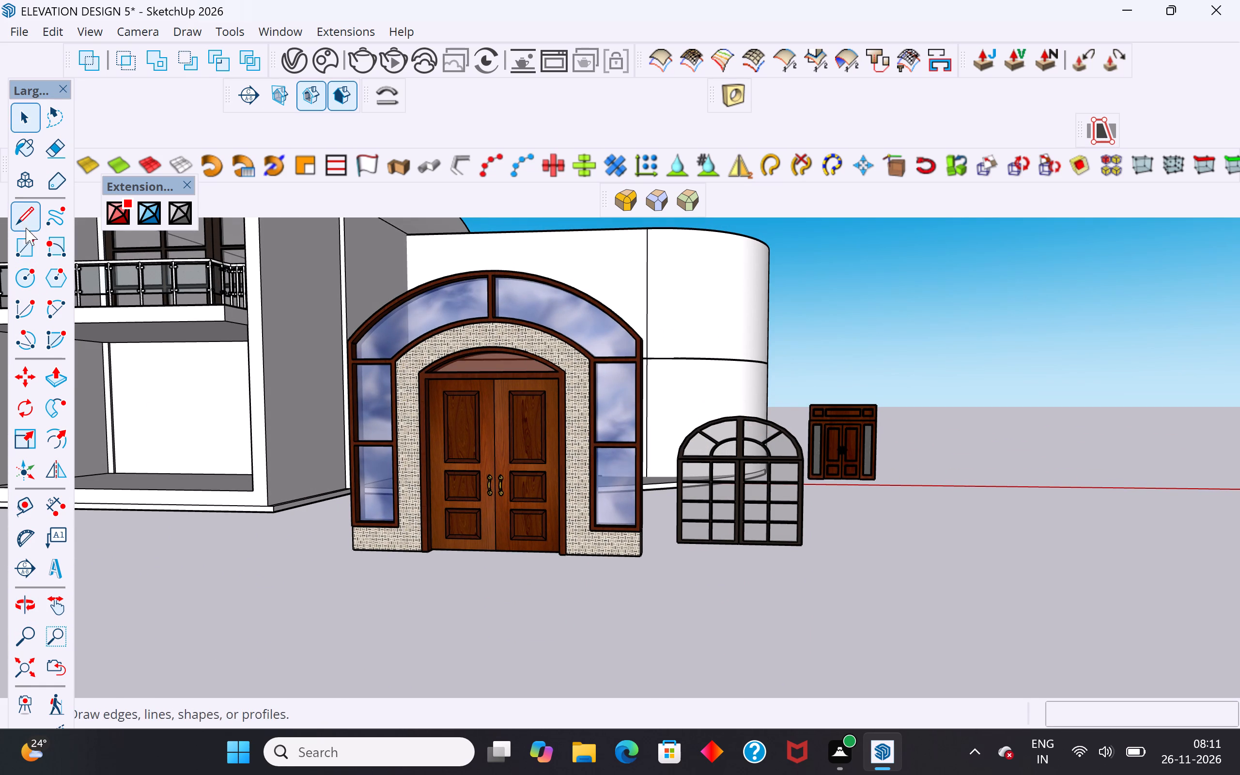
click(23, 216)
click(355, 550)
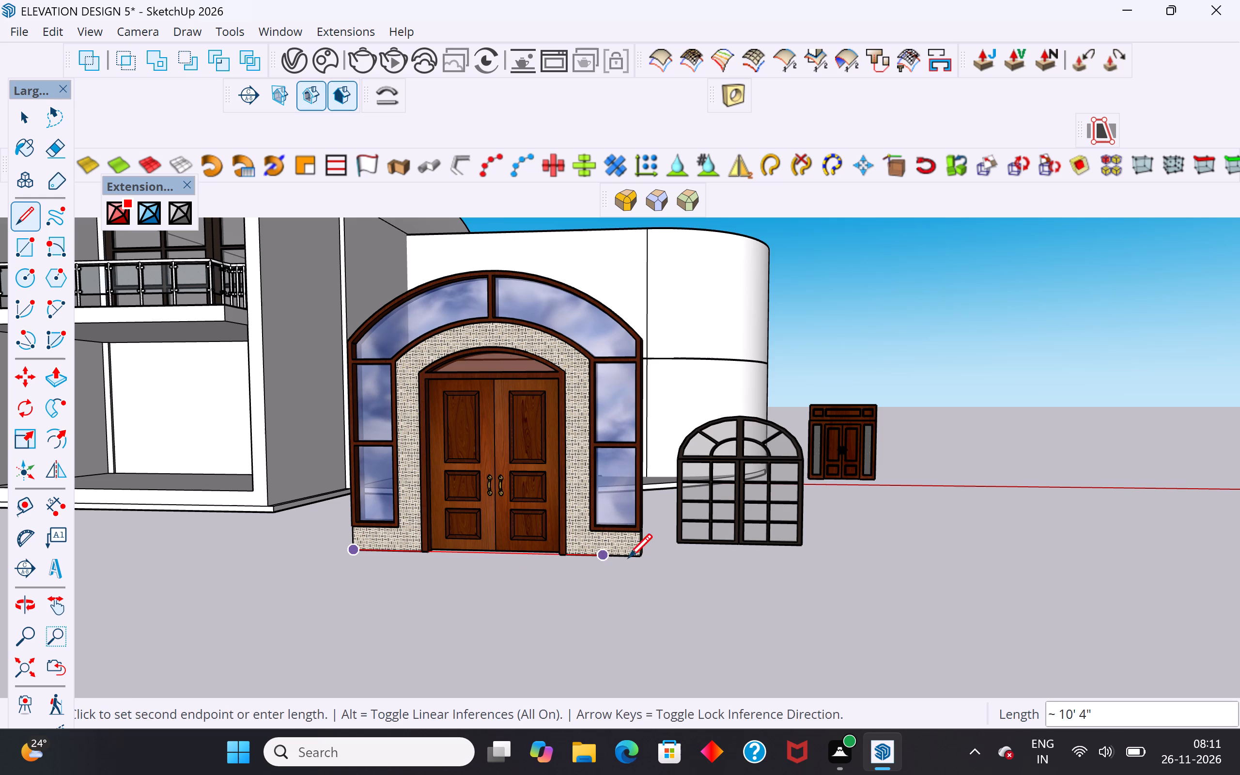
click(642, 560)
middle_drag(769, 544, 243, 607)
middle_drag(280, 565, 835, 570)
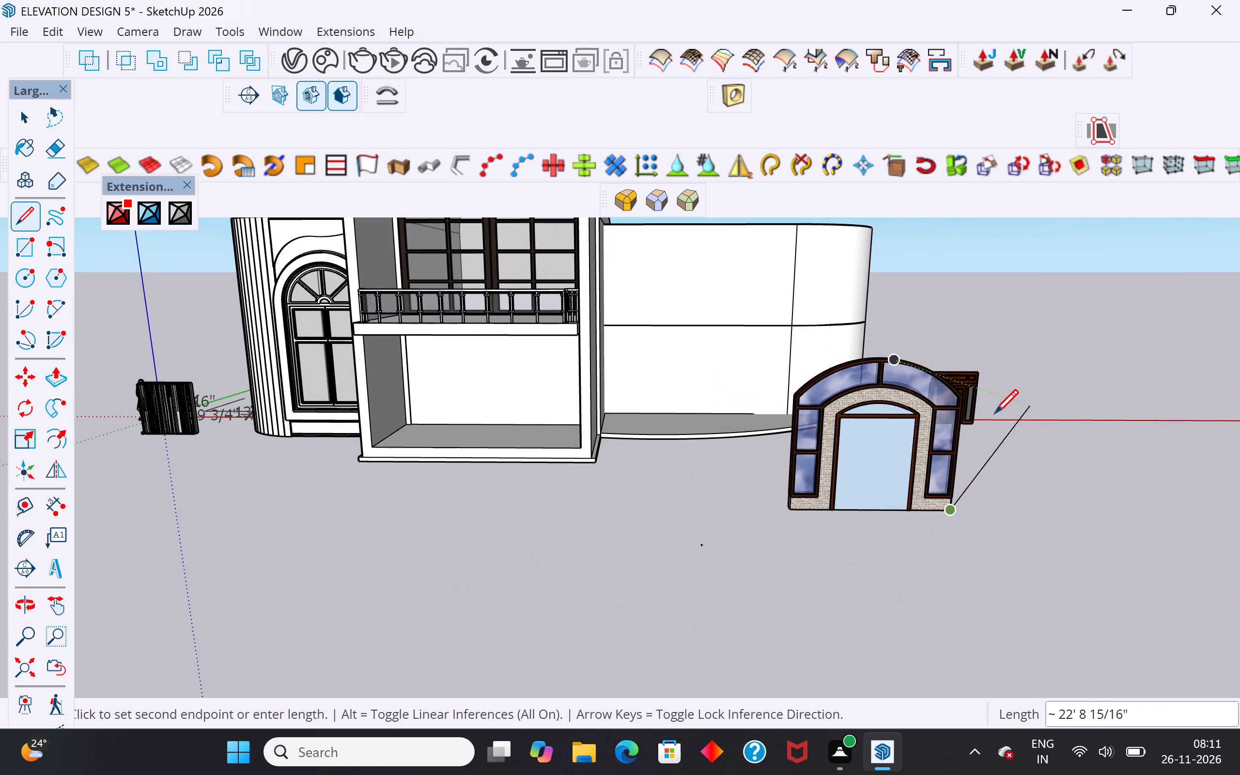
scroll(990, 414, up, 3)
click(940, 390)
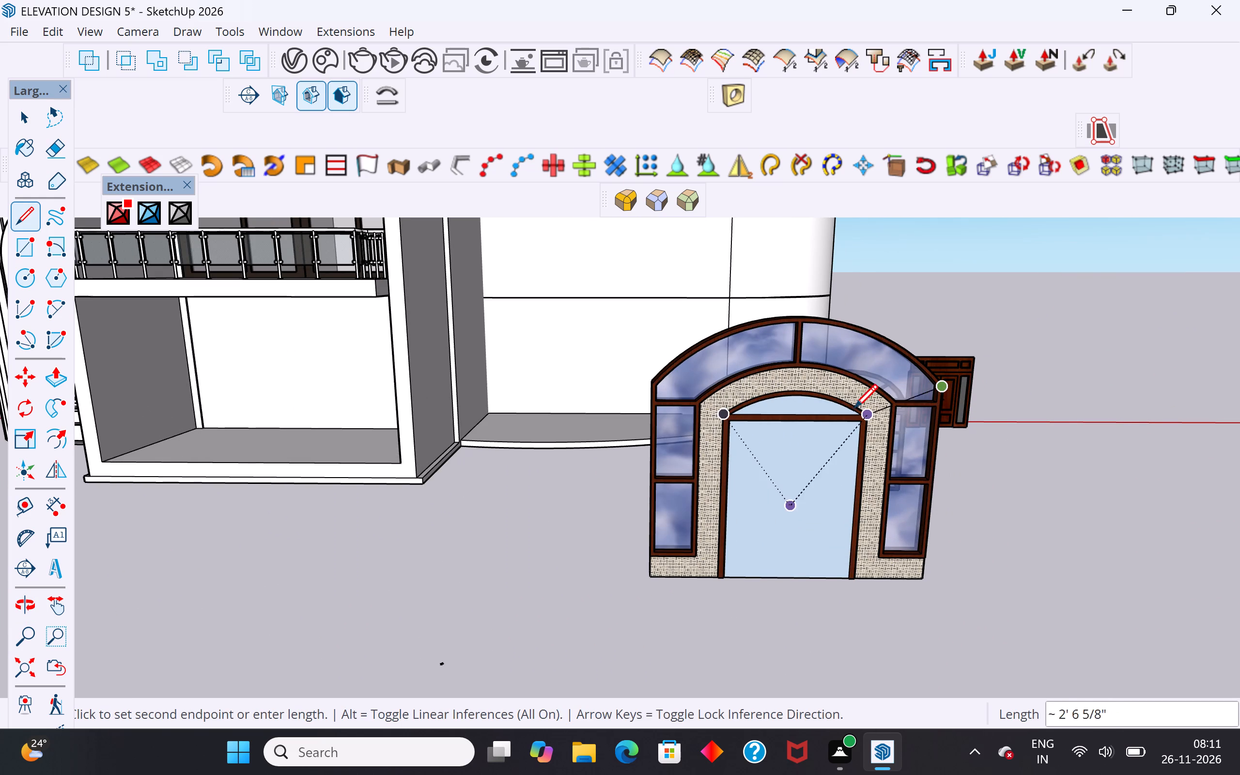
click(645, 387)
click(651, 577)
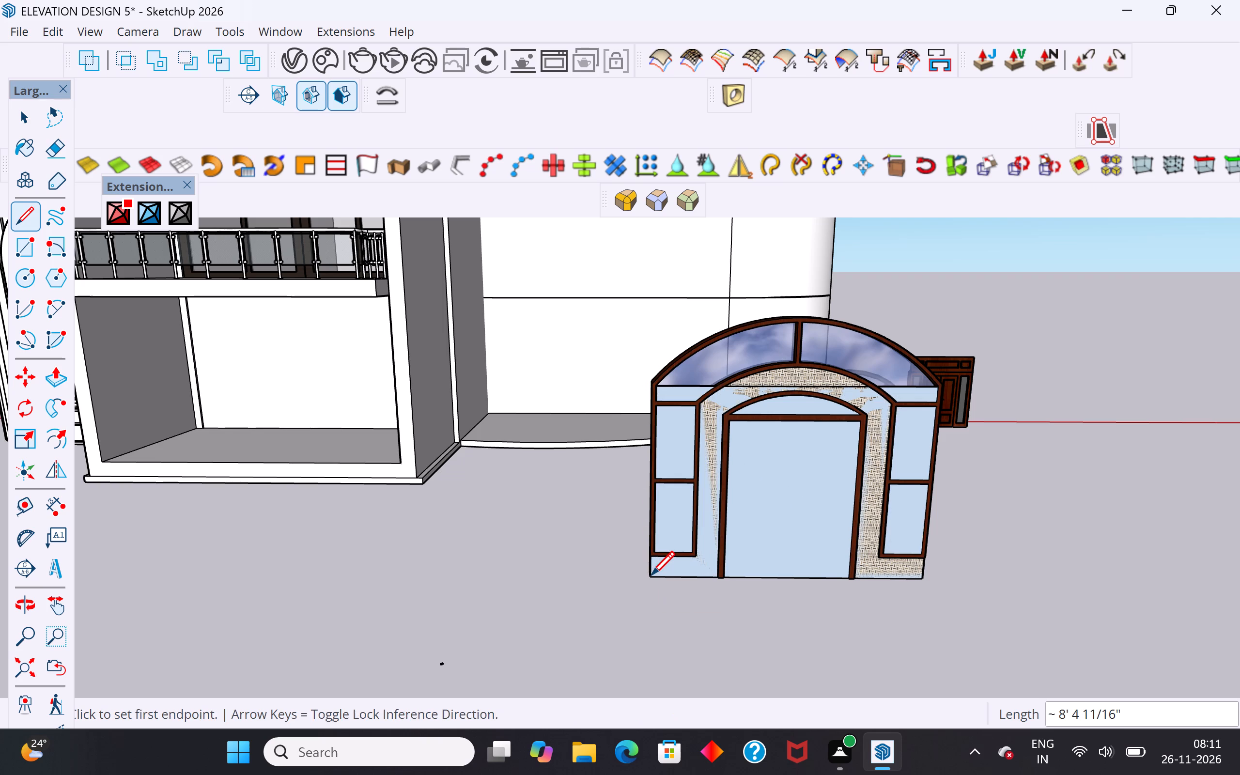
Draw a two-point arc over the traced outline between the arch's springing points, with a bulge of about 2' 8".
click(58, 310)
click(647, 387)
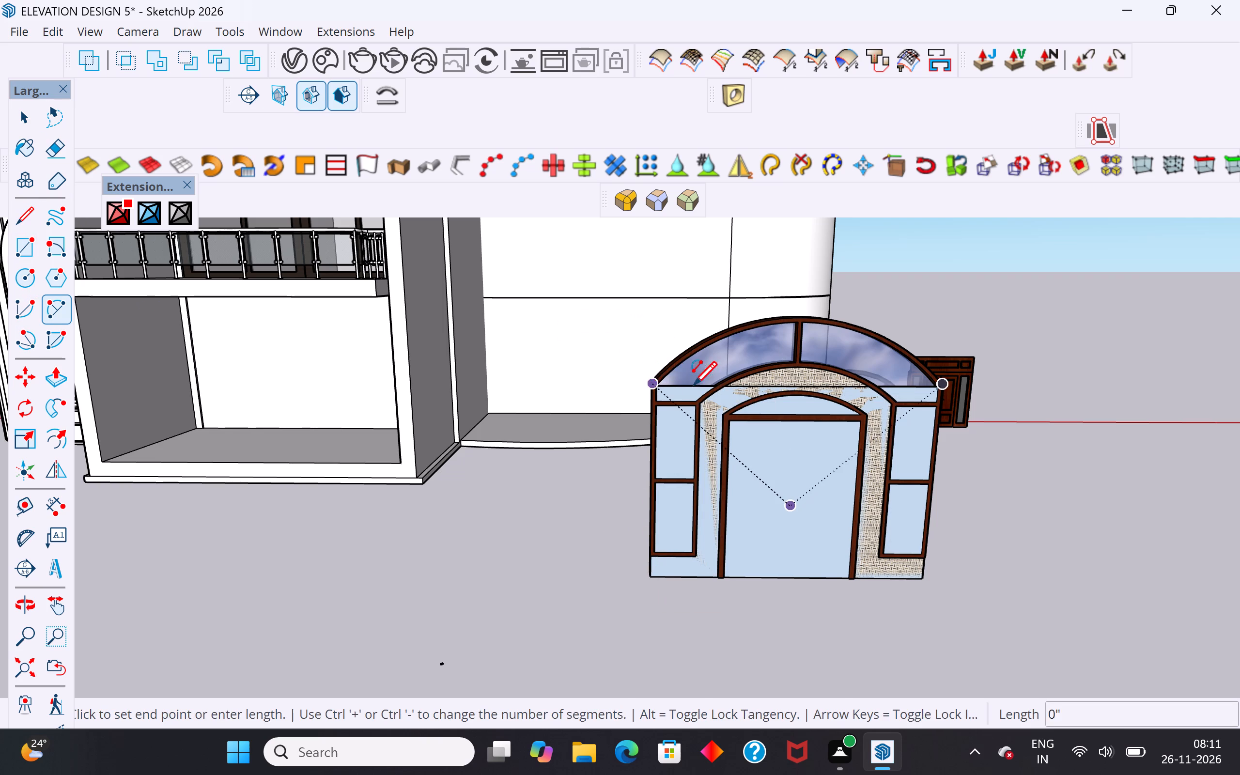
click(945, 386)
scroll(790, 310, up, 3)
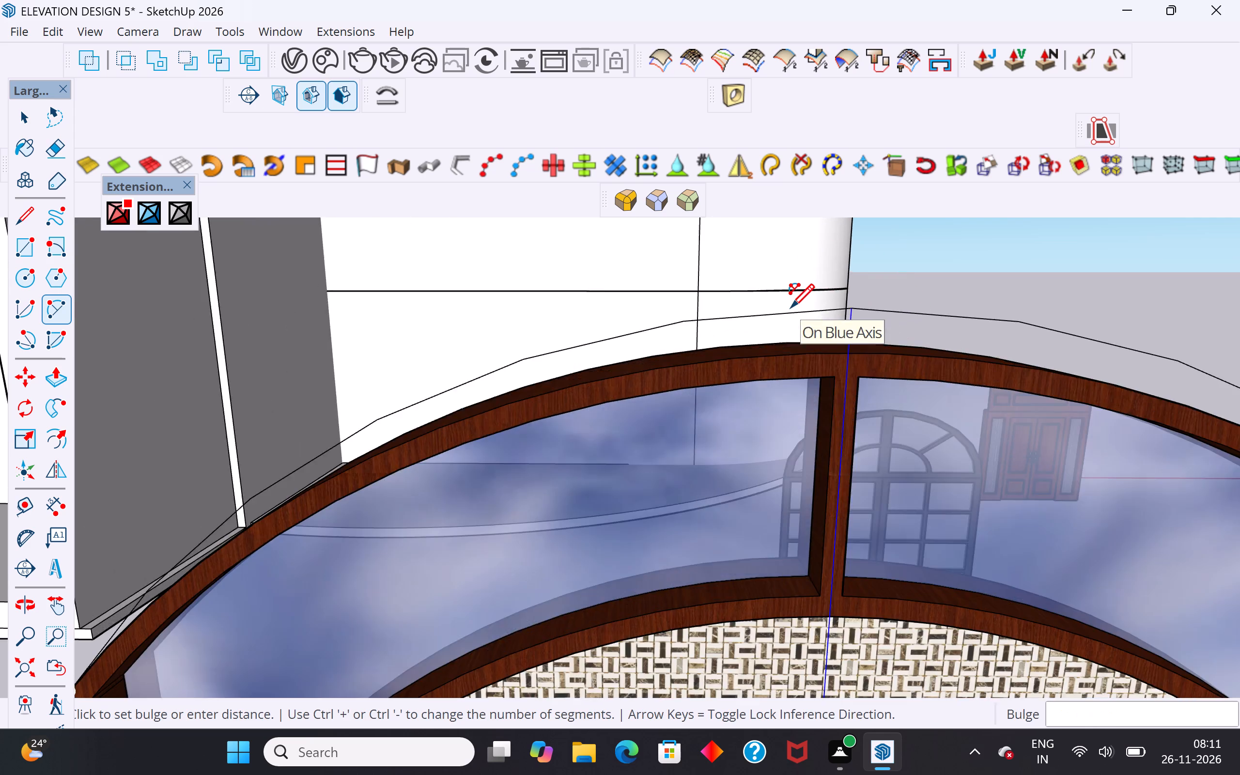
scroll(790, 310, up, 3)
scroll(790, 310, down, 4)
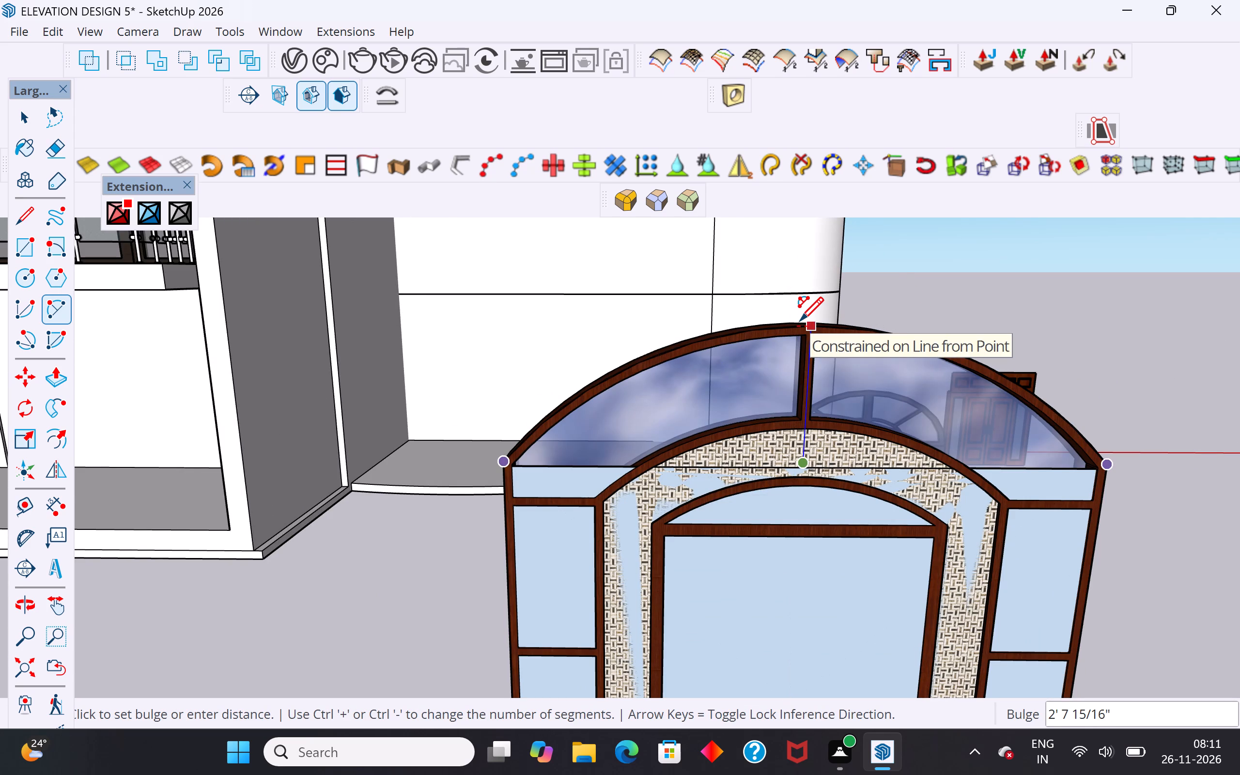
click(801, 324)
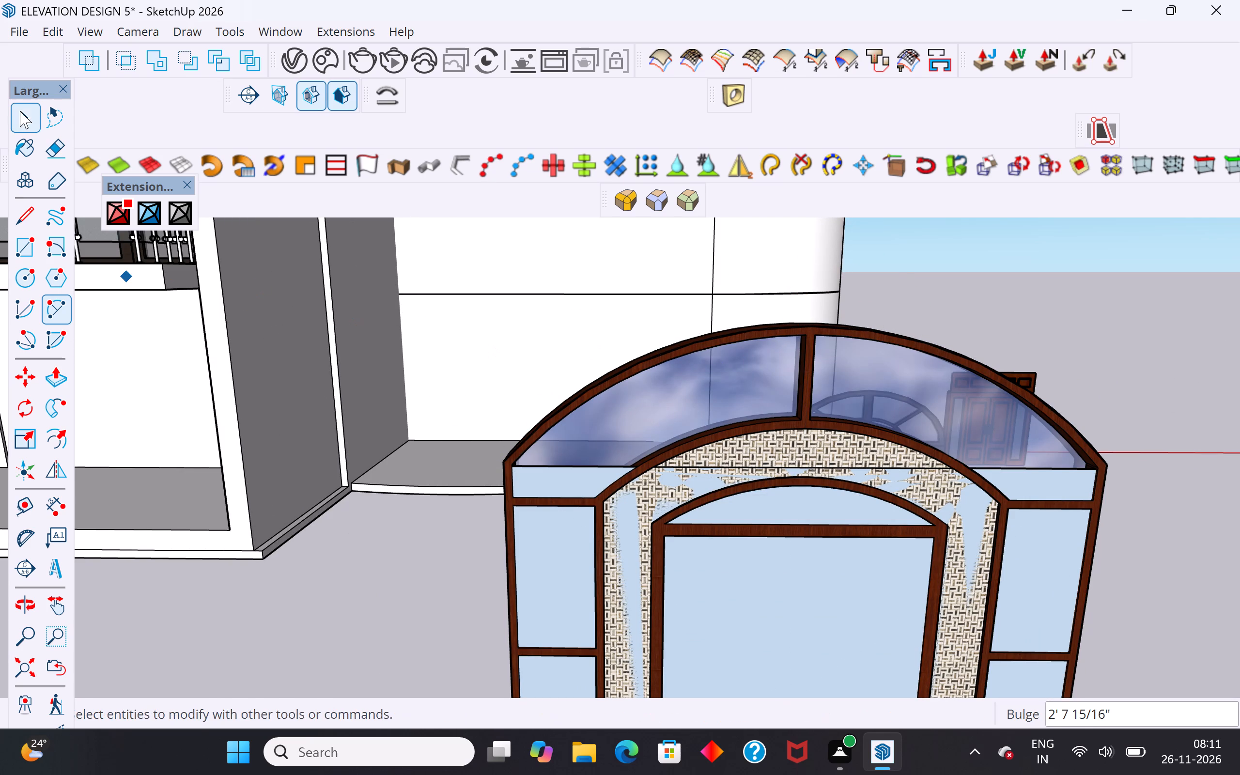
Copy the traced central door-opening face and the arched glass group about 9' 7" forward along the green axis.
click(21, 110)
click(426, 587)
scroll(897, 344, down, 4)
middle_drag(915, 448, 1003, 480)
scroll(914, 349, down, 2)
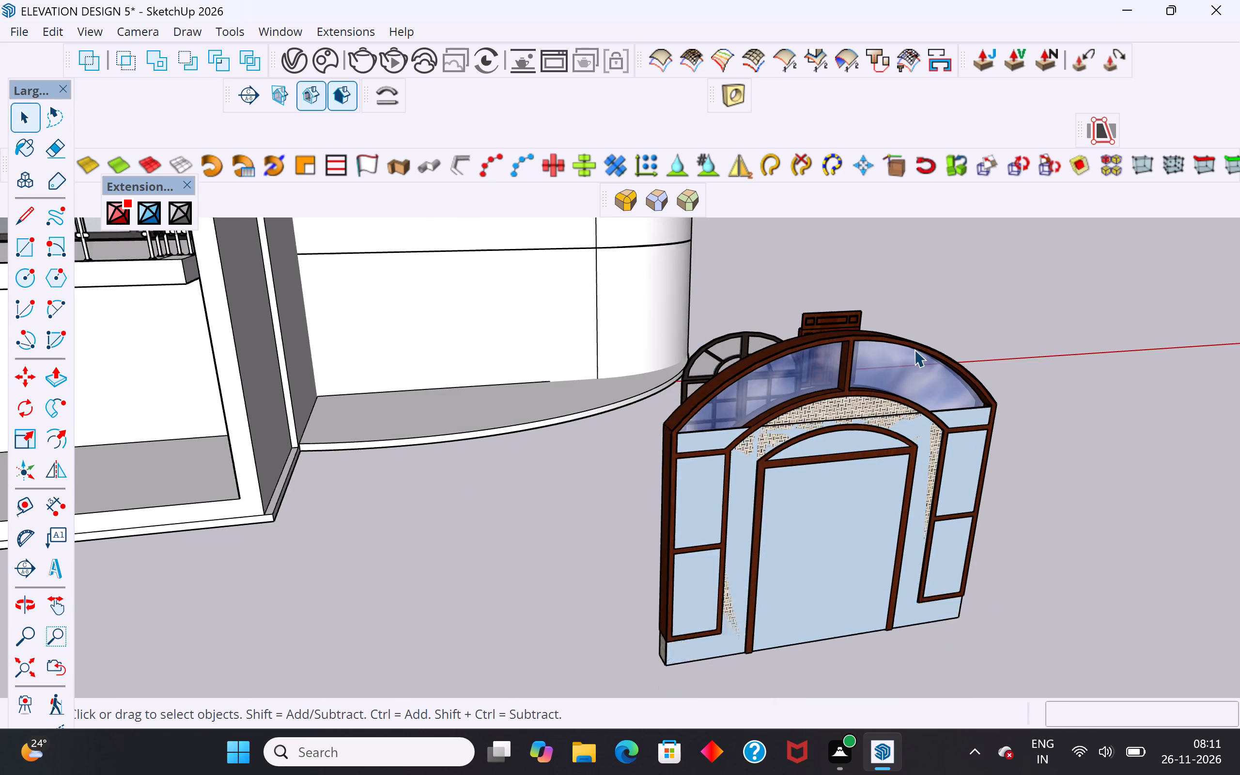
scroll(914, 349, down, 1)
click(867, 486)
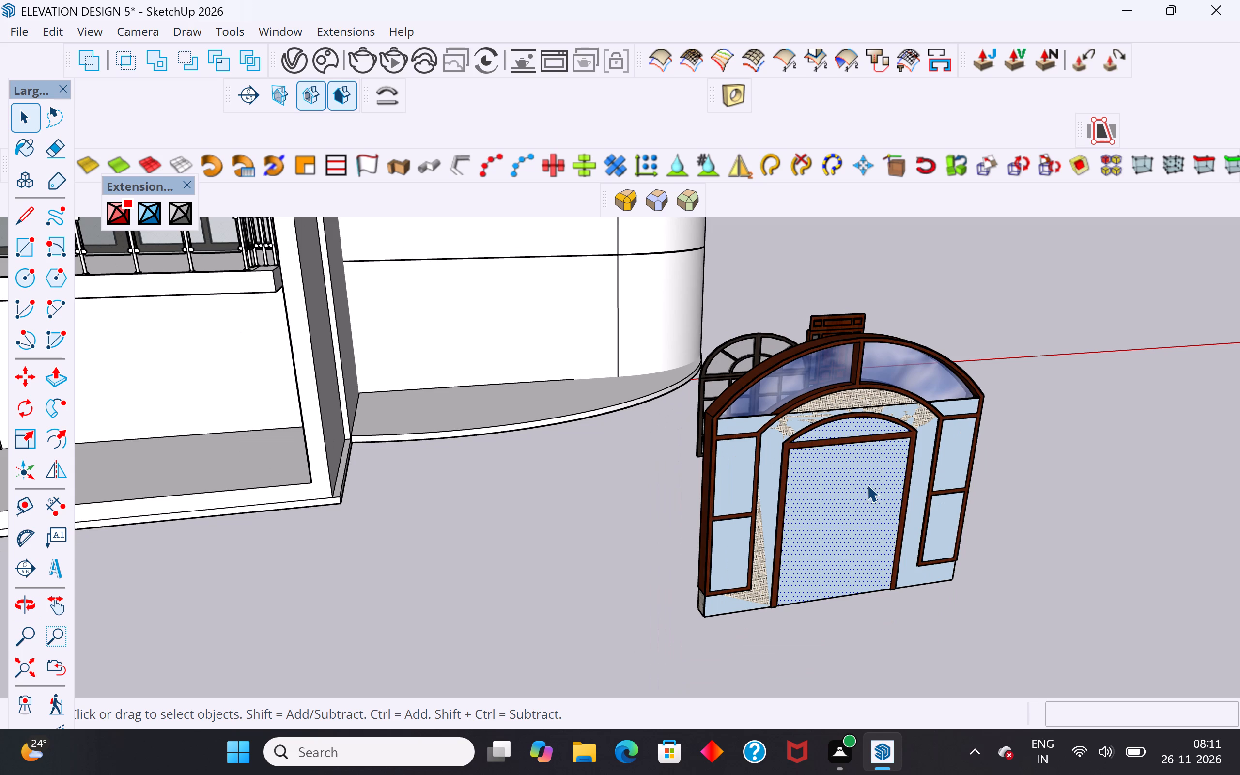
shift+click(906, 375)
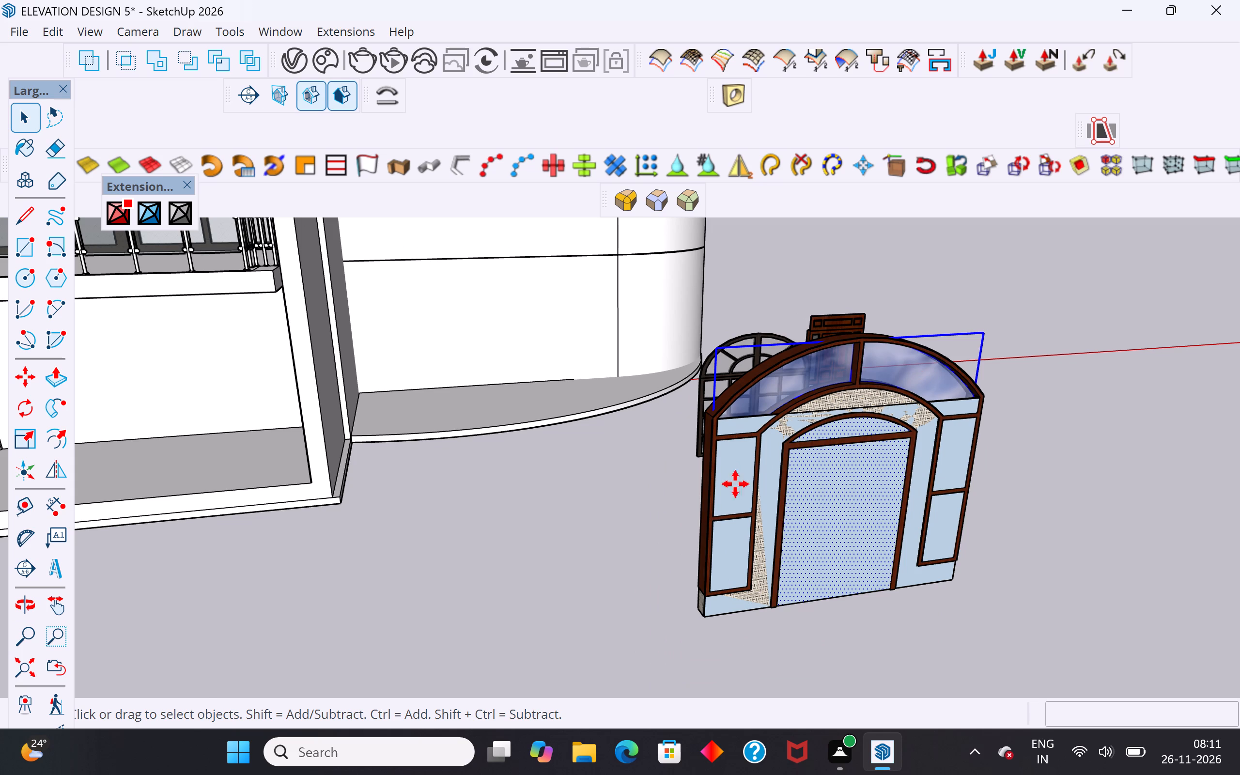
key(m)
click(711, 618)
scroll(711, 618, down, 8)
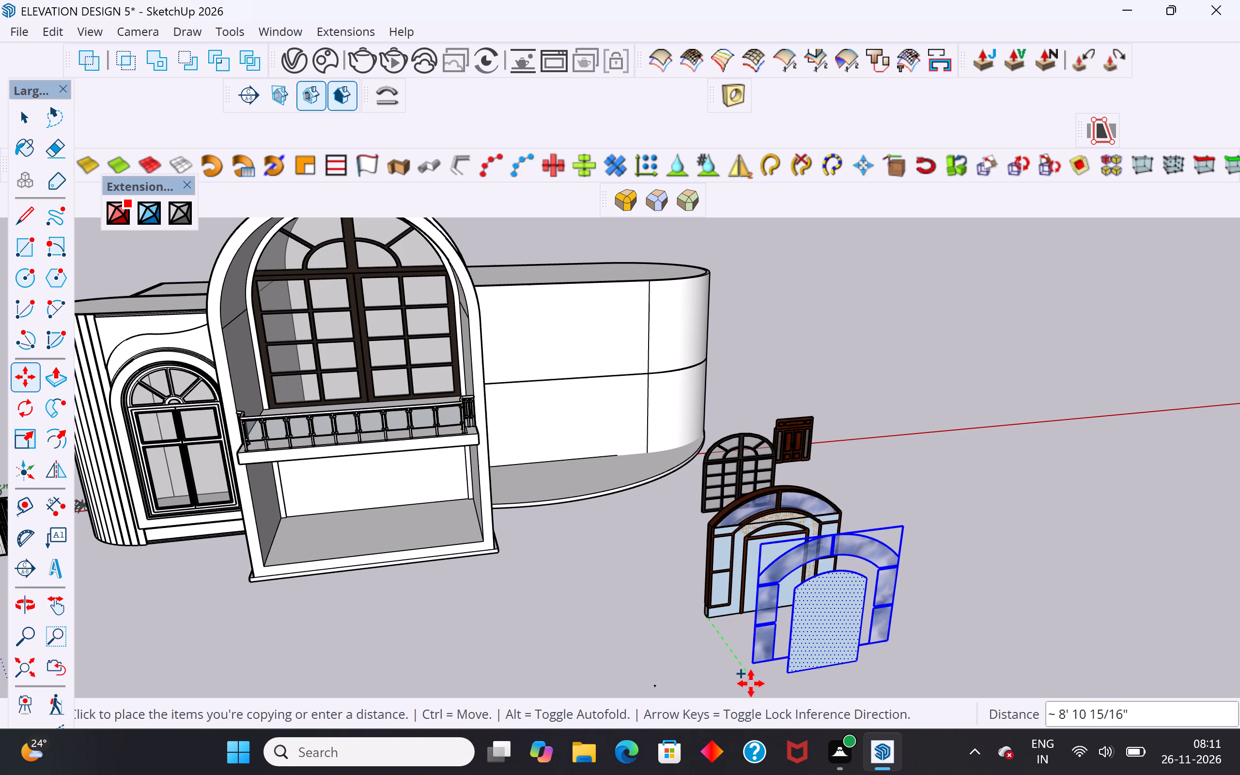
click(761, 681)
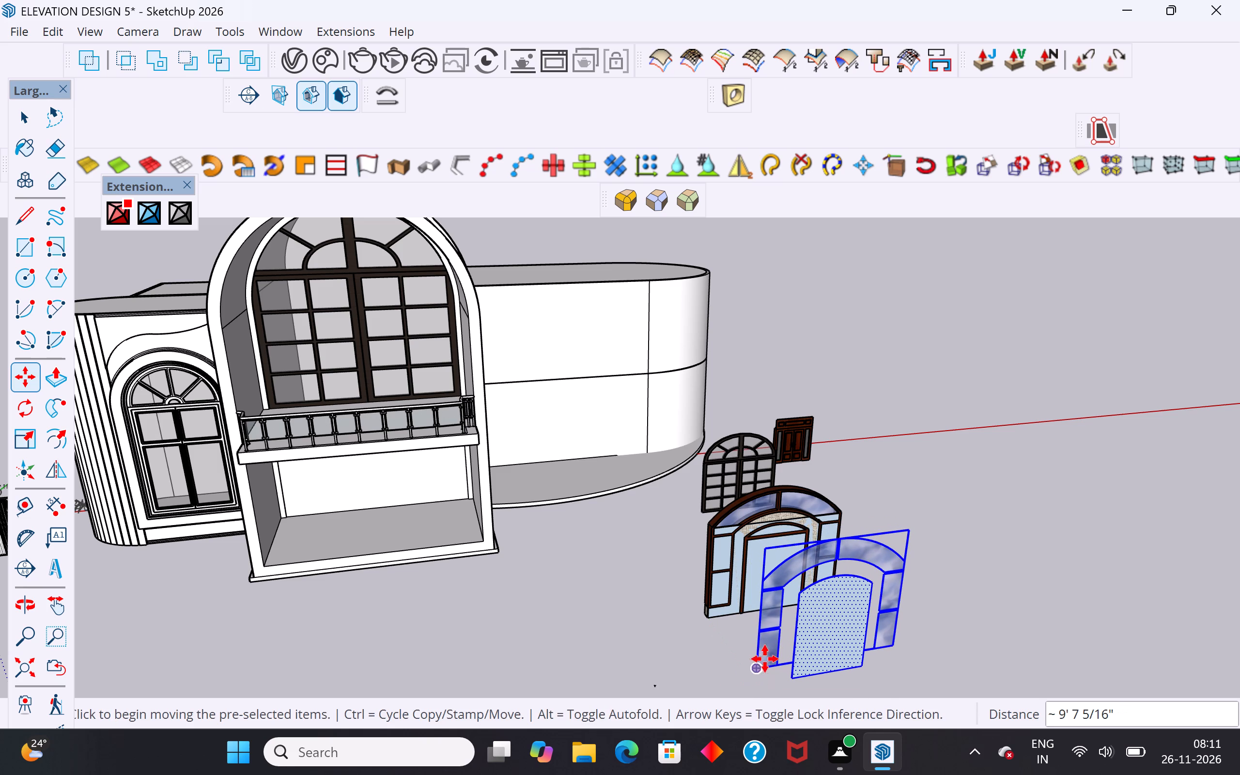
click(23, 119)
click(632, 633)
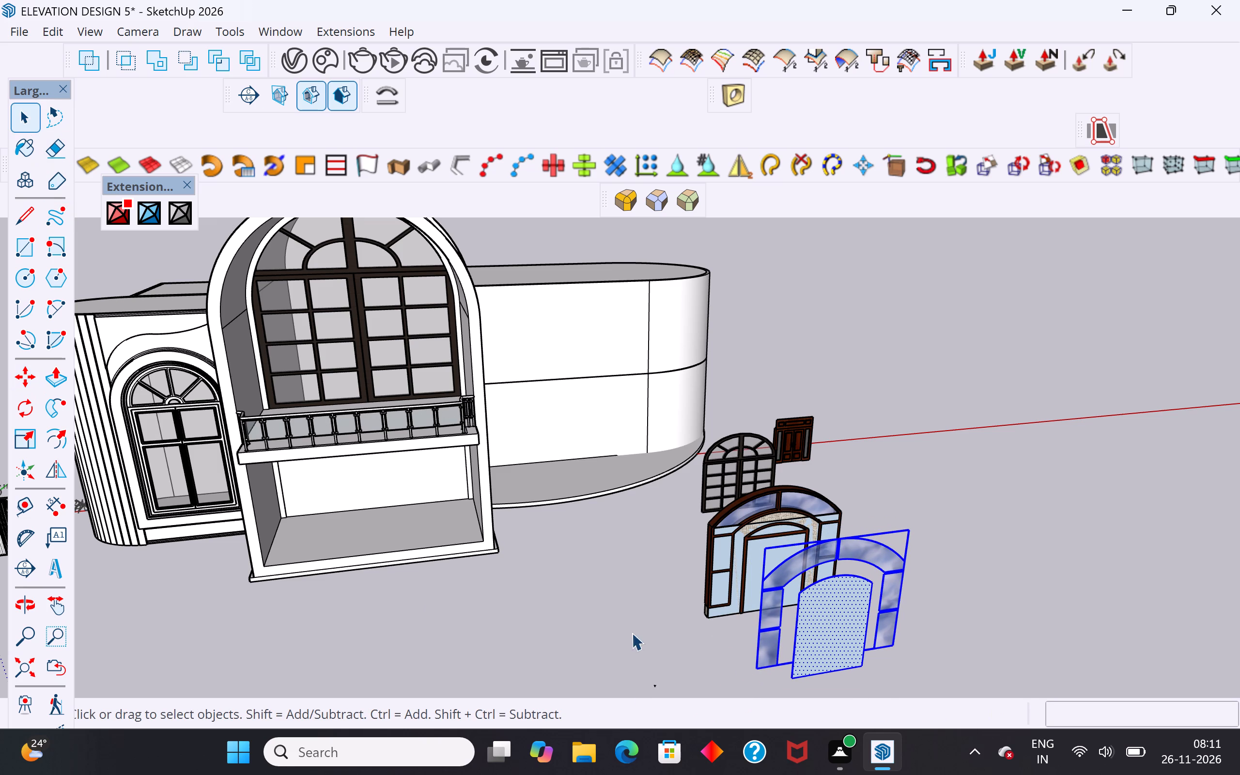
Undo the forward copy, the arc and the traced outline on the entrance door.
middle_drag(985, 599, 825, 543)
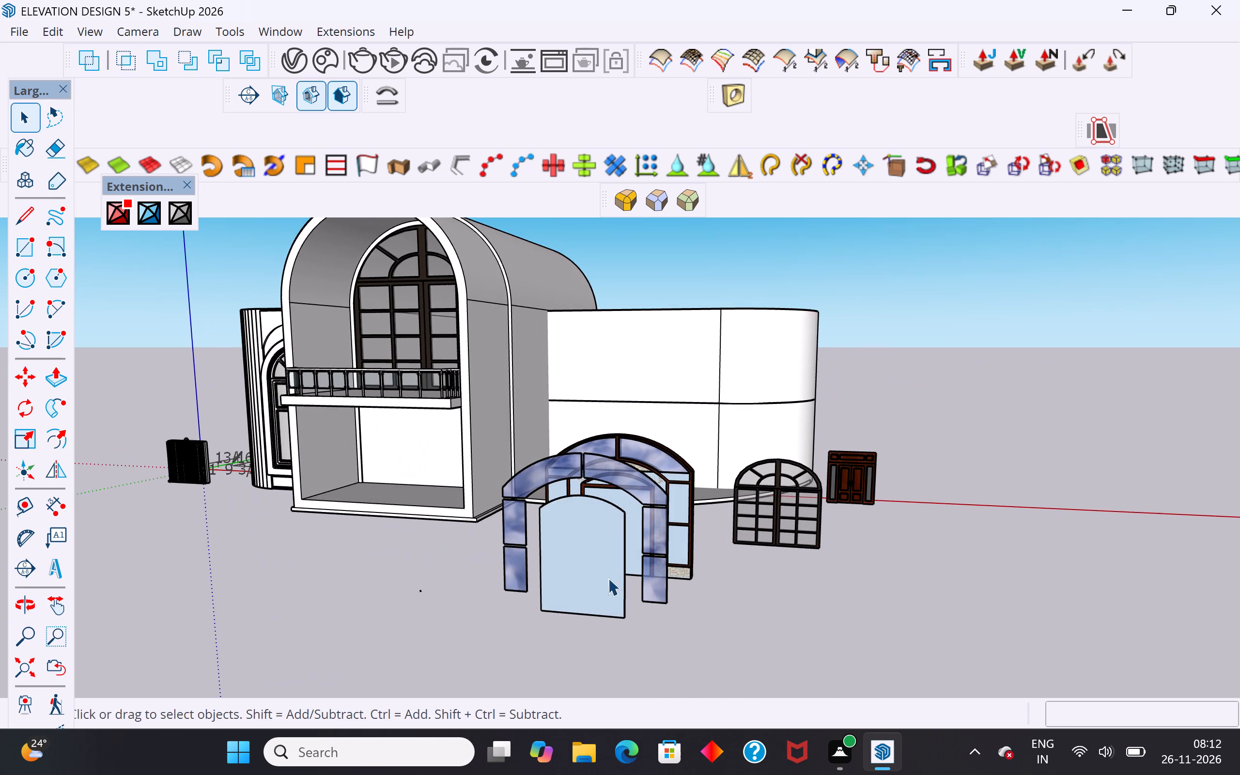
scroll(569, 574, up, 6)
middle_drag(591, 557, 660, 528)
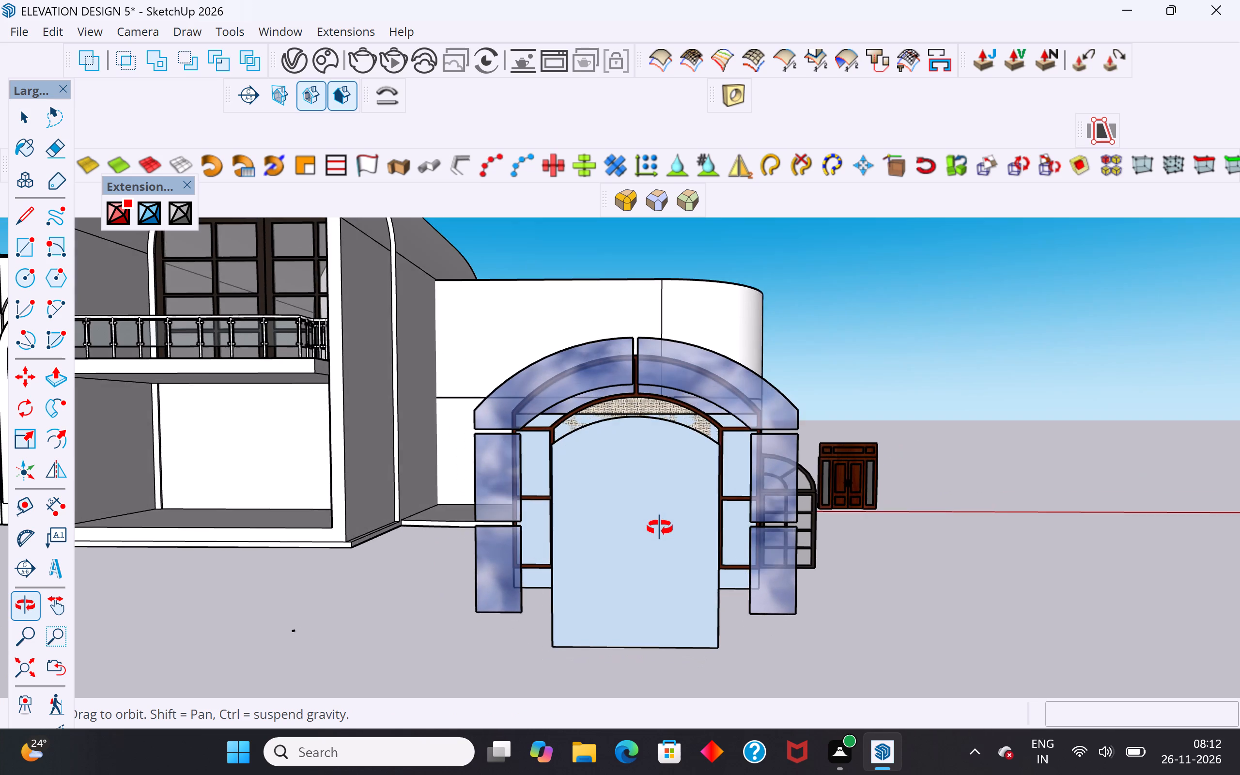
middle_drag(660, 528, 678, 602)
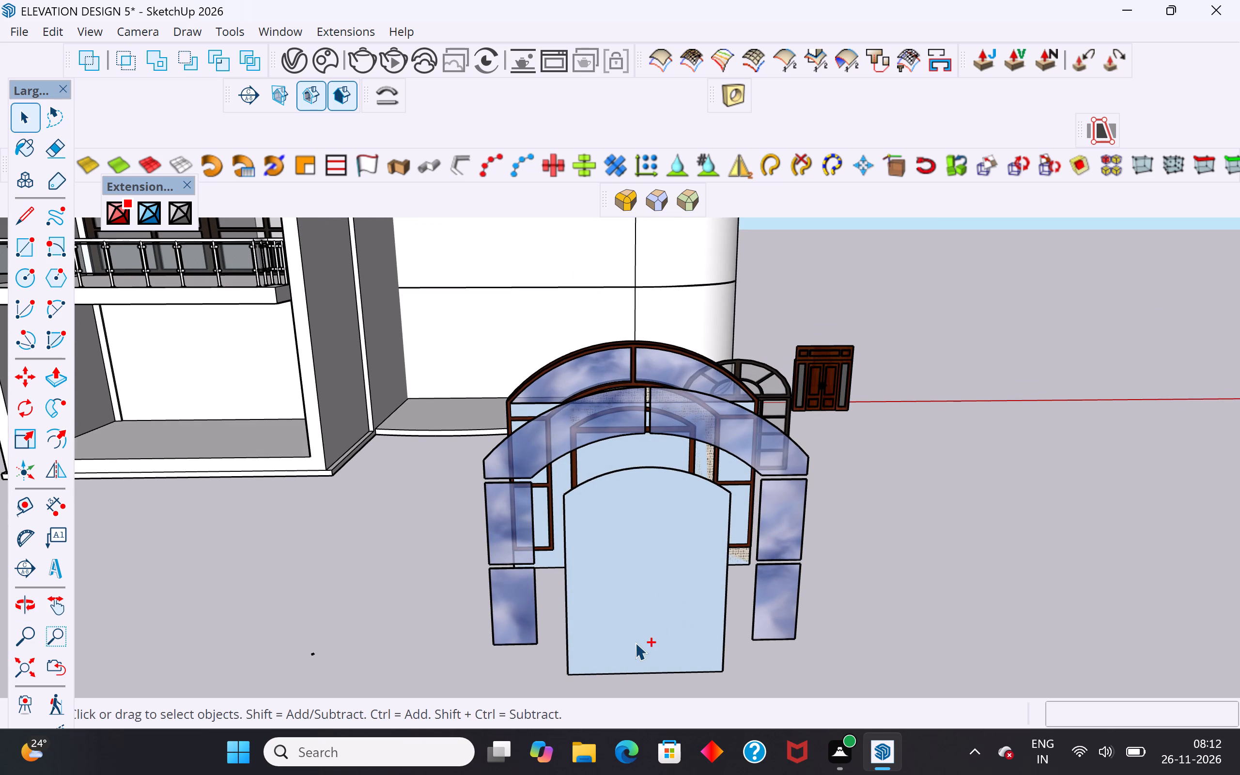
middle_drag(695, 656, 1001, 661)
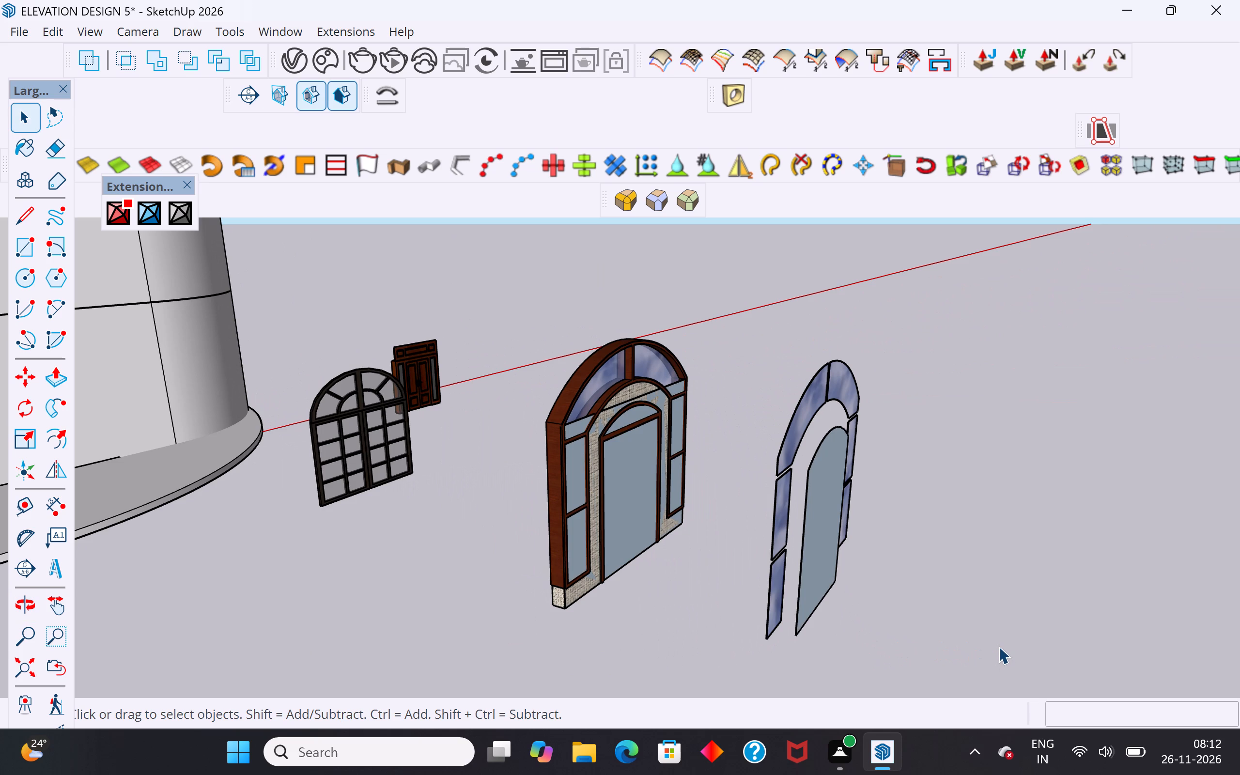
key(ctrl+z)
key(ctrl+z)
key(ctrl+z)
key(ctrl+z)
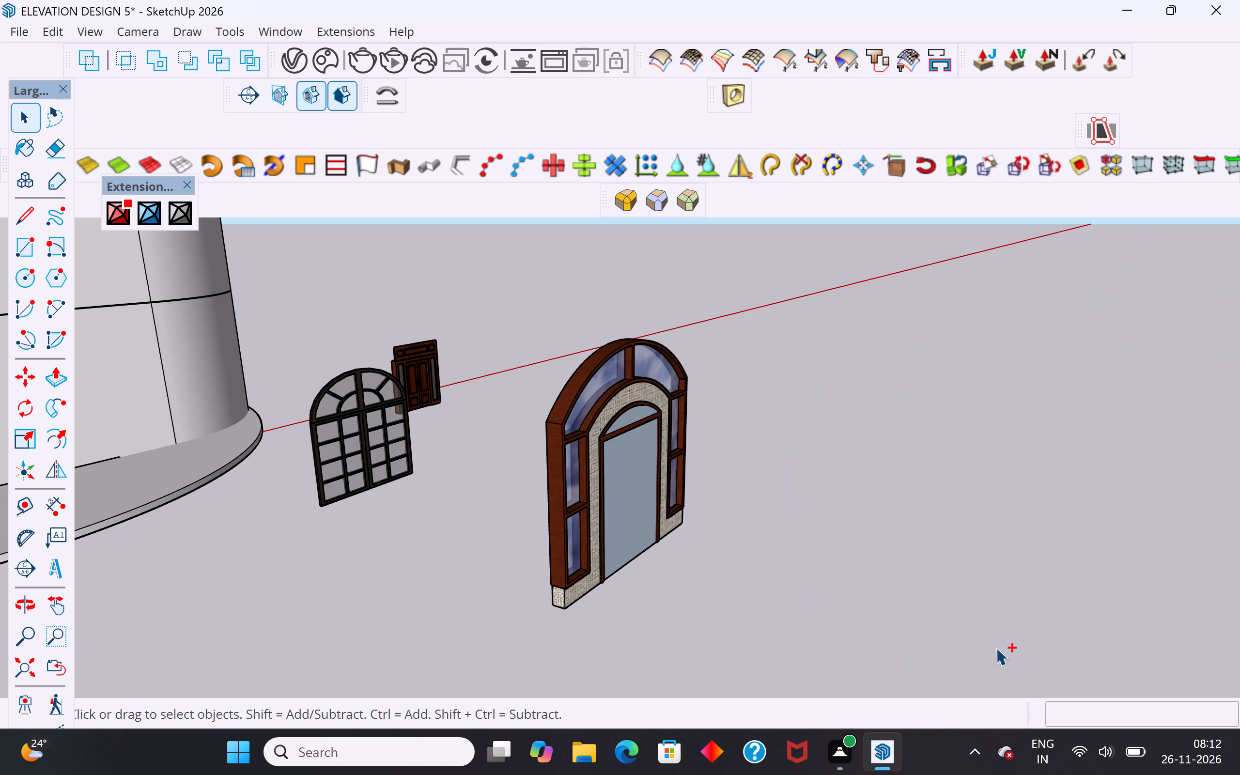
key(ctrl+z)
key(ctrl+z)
Trace the entrance door's front outline from springing to brick base with four lines, about 11' 10" wide and 7' 6" high.
middle_drag(963, 605, 883, 601)
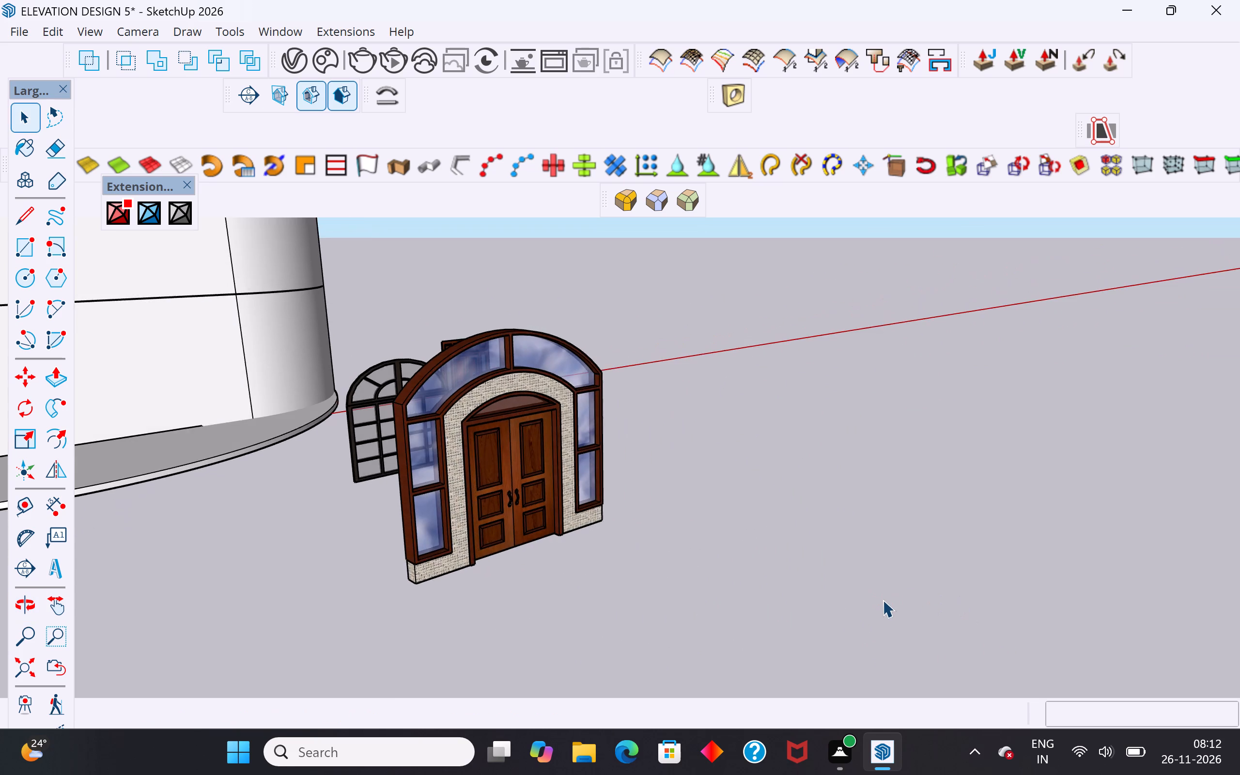
scroll(883, 582, down, 3)
middle_drag(546, 334, 536, 313)
scroll(536, 313, up, 3)
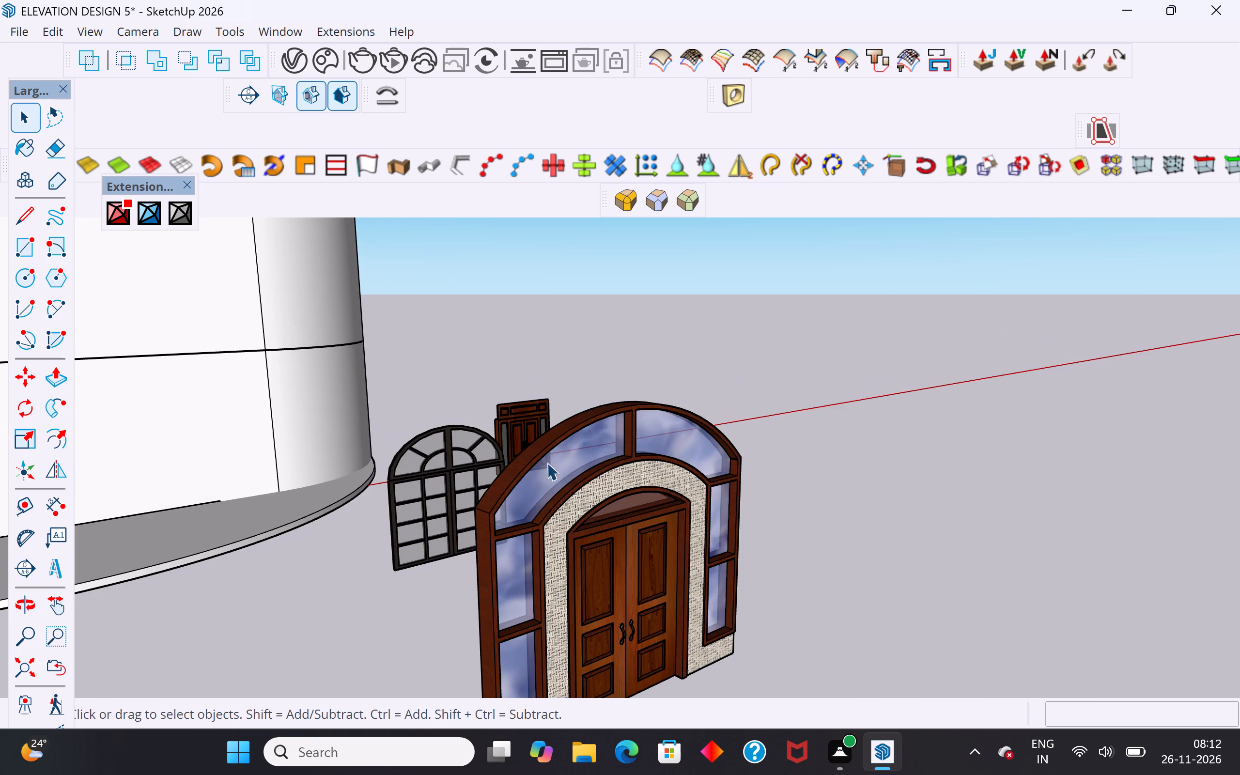
scroll(626, 306, down, 3)
middle_drag(625, 399, 611, 395)
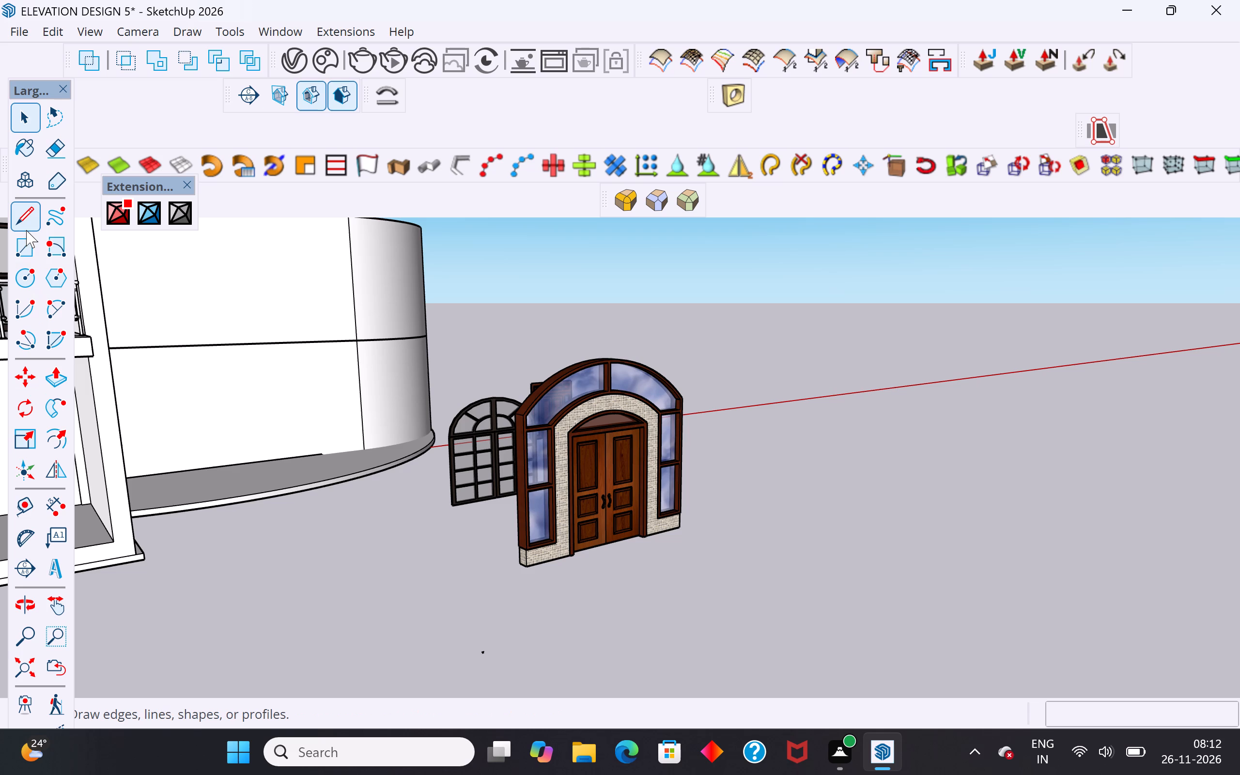
click(26, 225)
scroll(553, 603, up, 3)
middle_drag(506, 514, 402, 527)
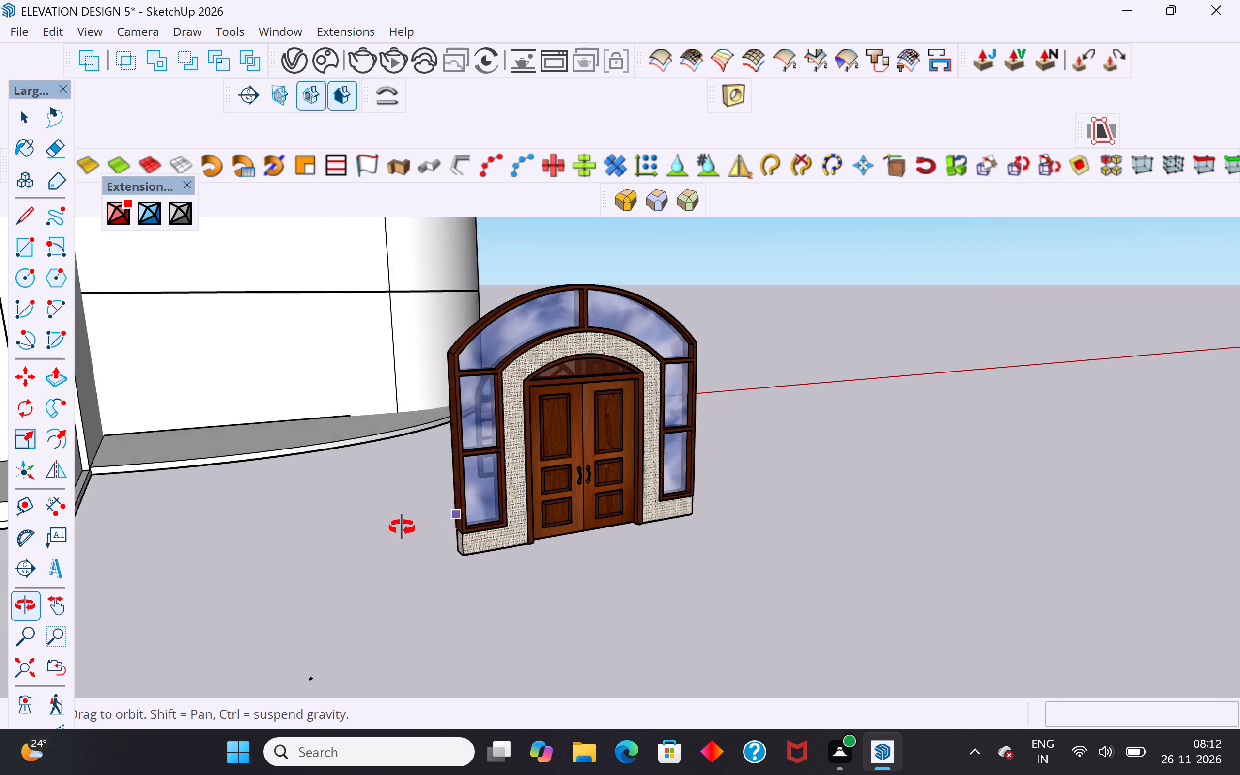
middle_drag(402, 527, 399, 527)
scroll(398, 527, up, 10)
middle_drag(481, 600, 683, 610)
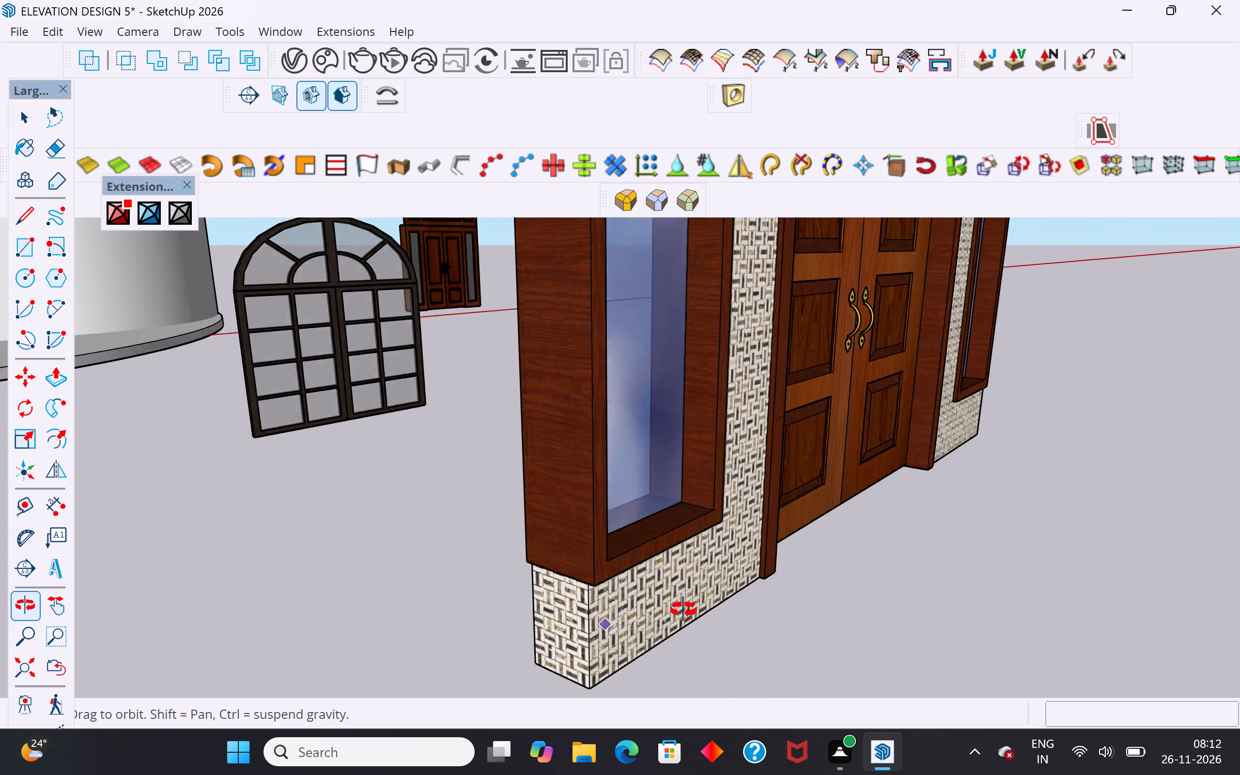
middle_drag(683, 610, 671, 559)
click(615, 540)
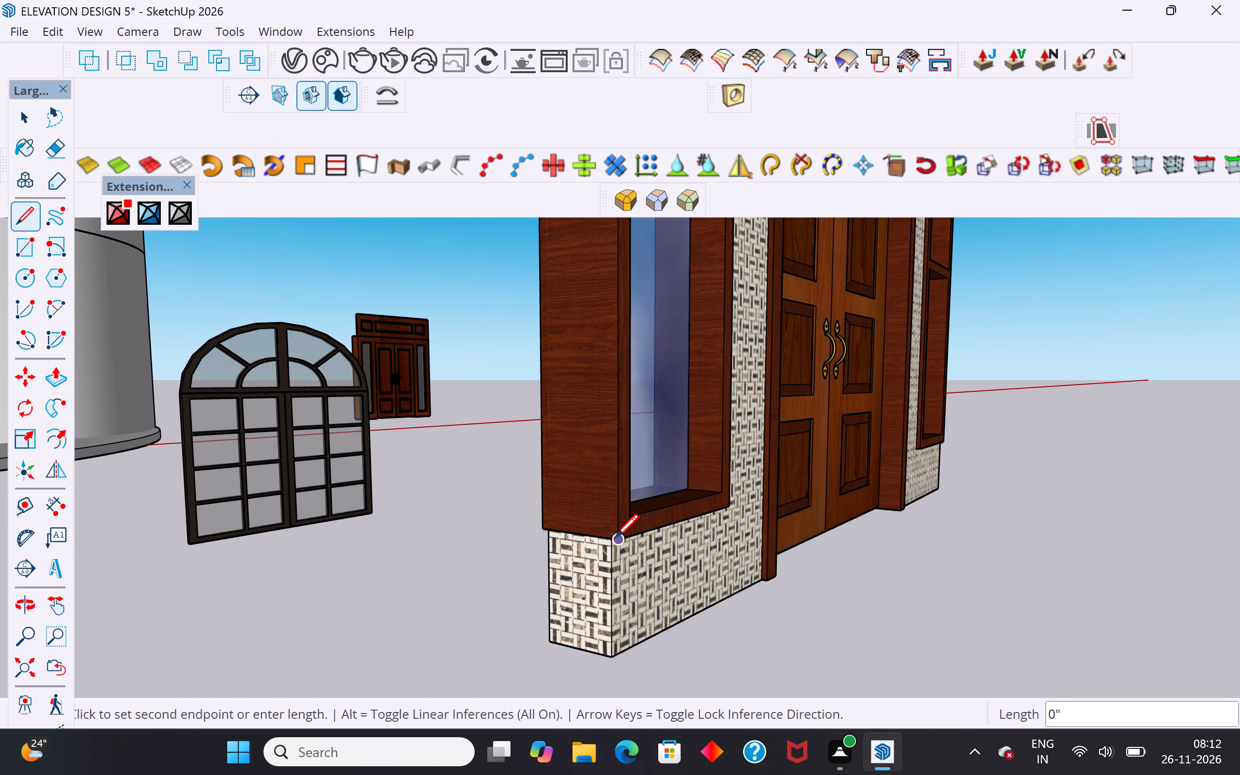
scroll(614, 541, down, 17)
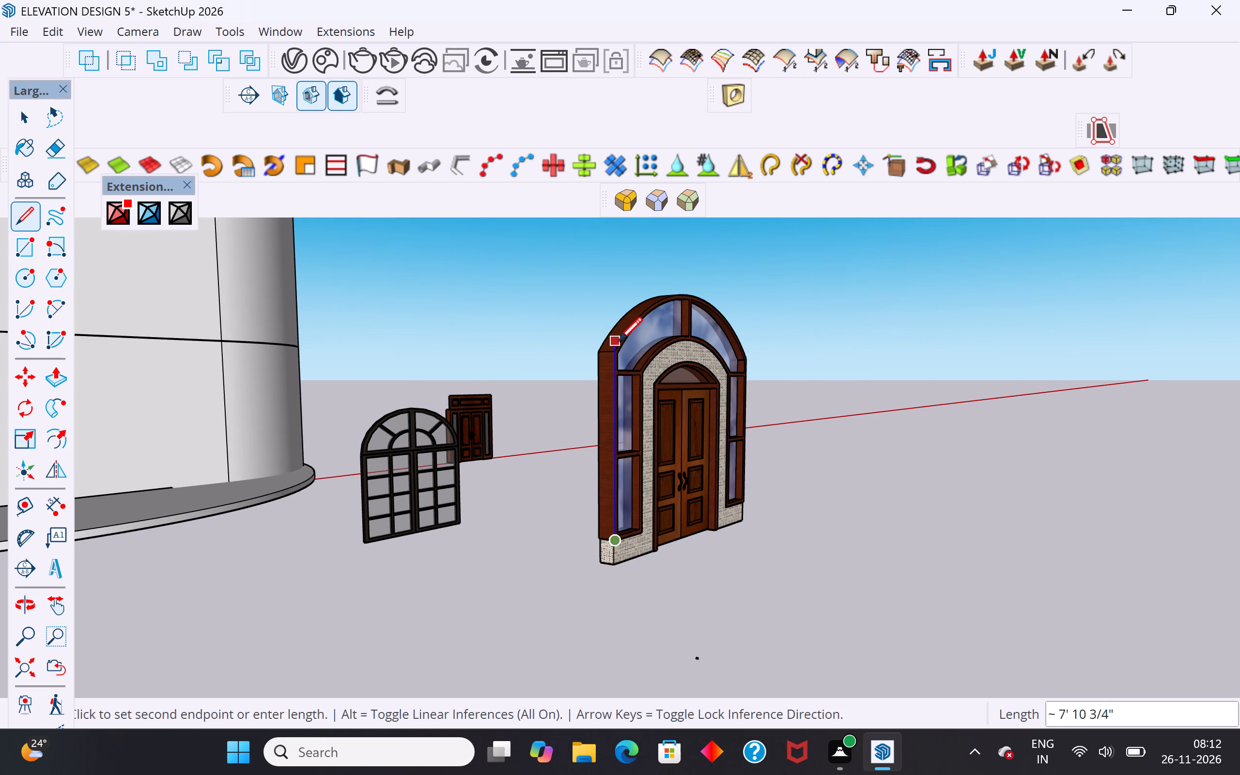
scroll(613, 352, up, 14)
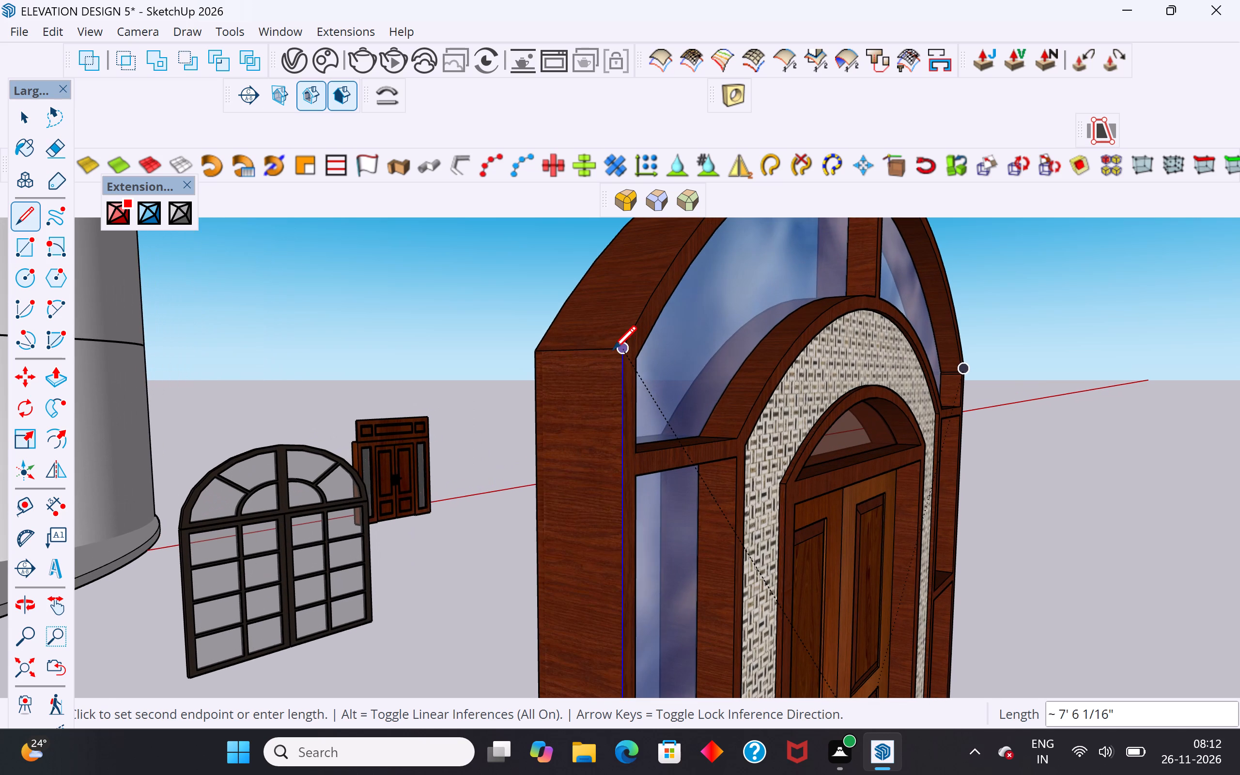
click(620, 352)
middle_drag(1012, 347, 724, 357)
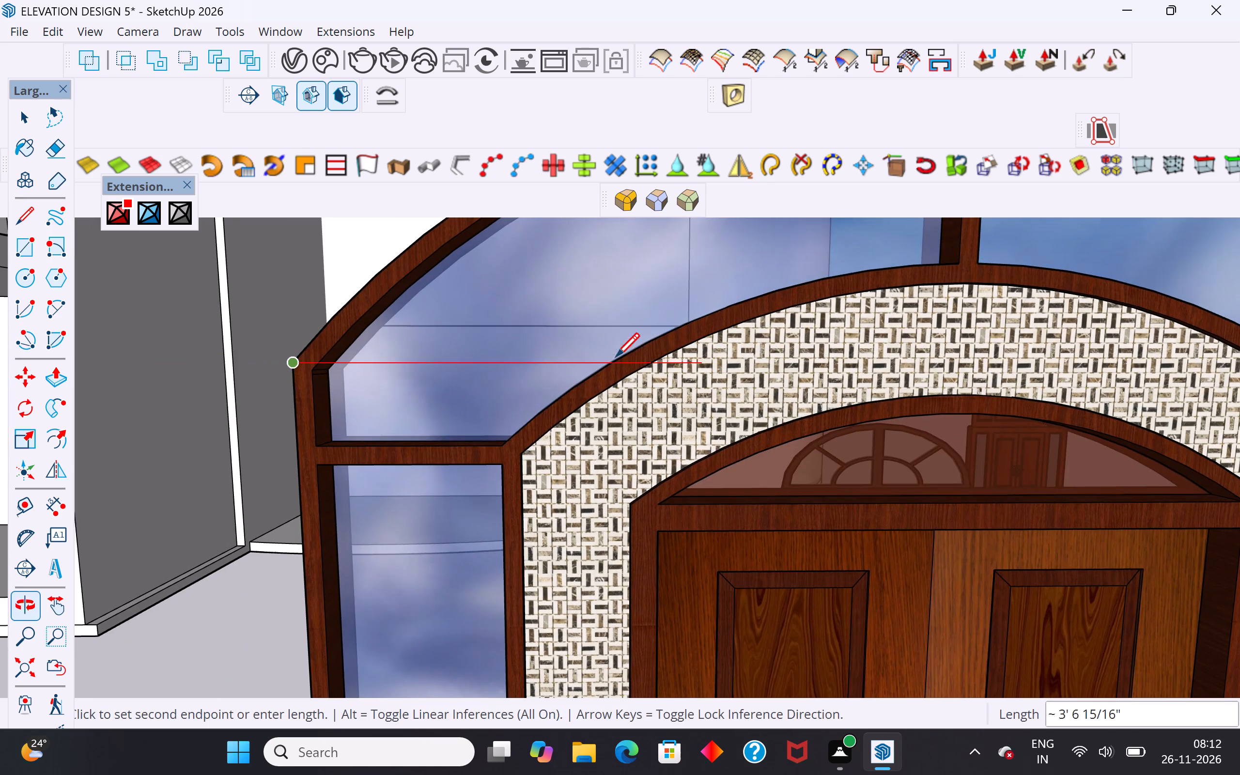
scroll(482, 392, down, 12)
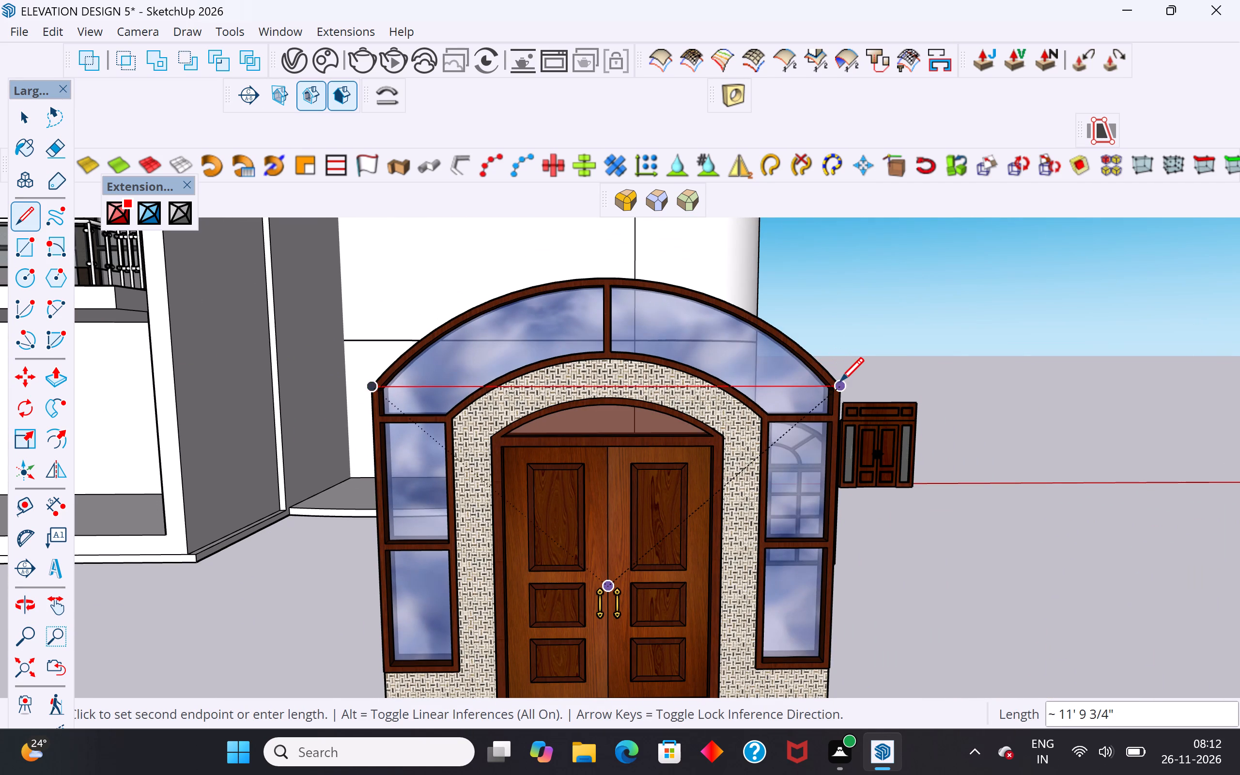
click(845, 385)
scroll(844, 517, down, 3)
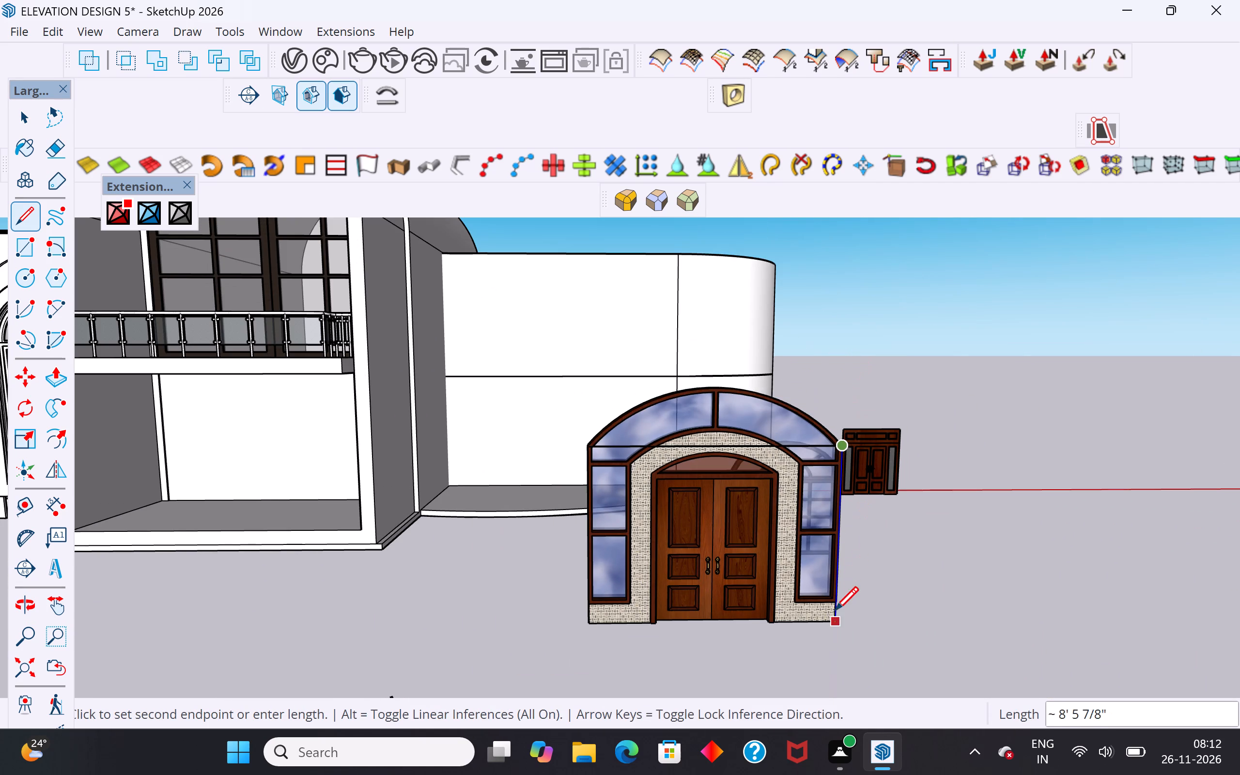
click(839, 605)
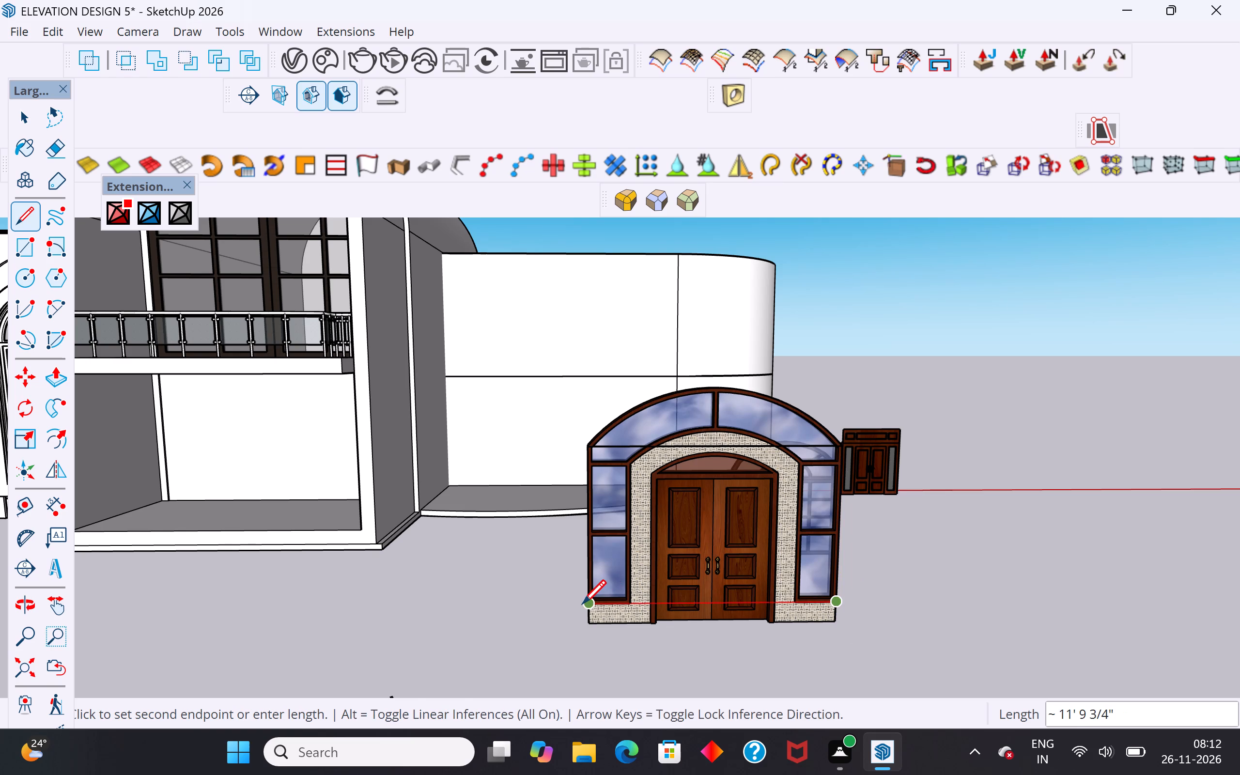
click(582, 606)
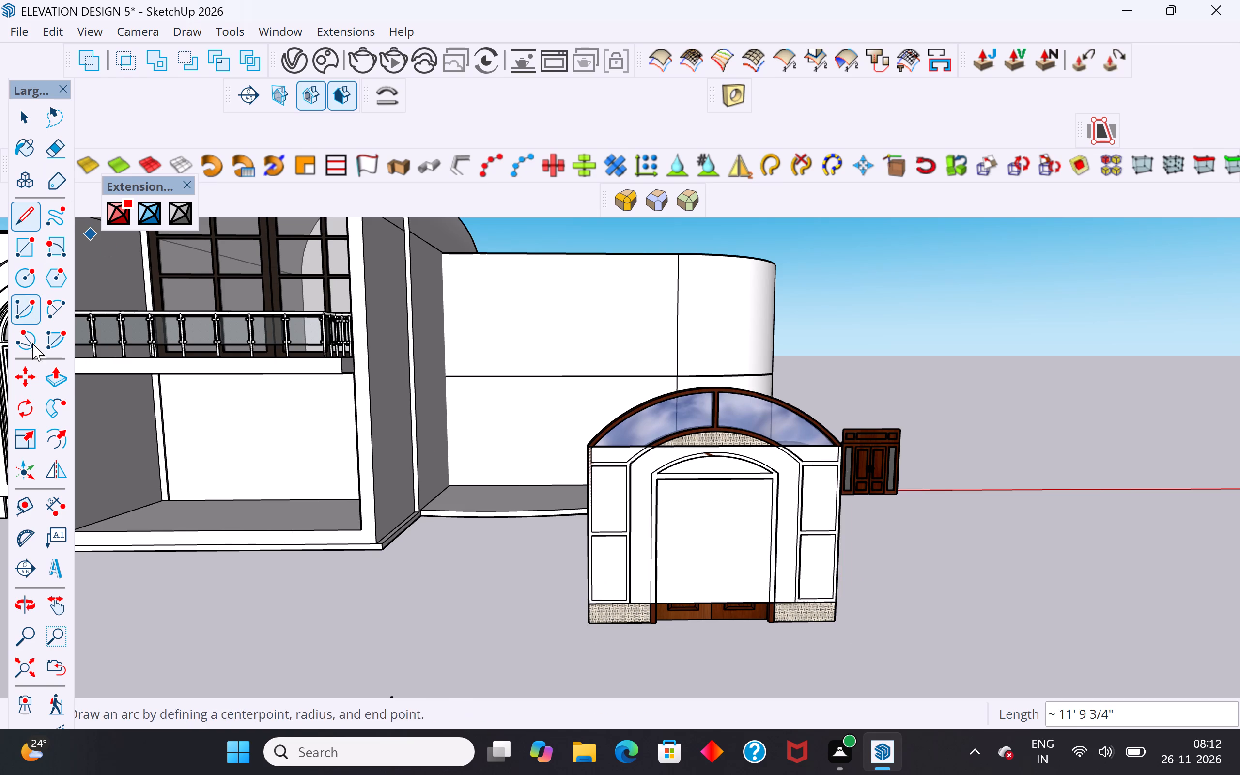
Draw a two-point arc over the traced outline between the springing points, with a bulge of about 2' 8".
click(56, 309)
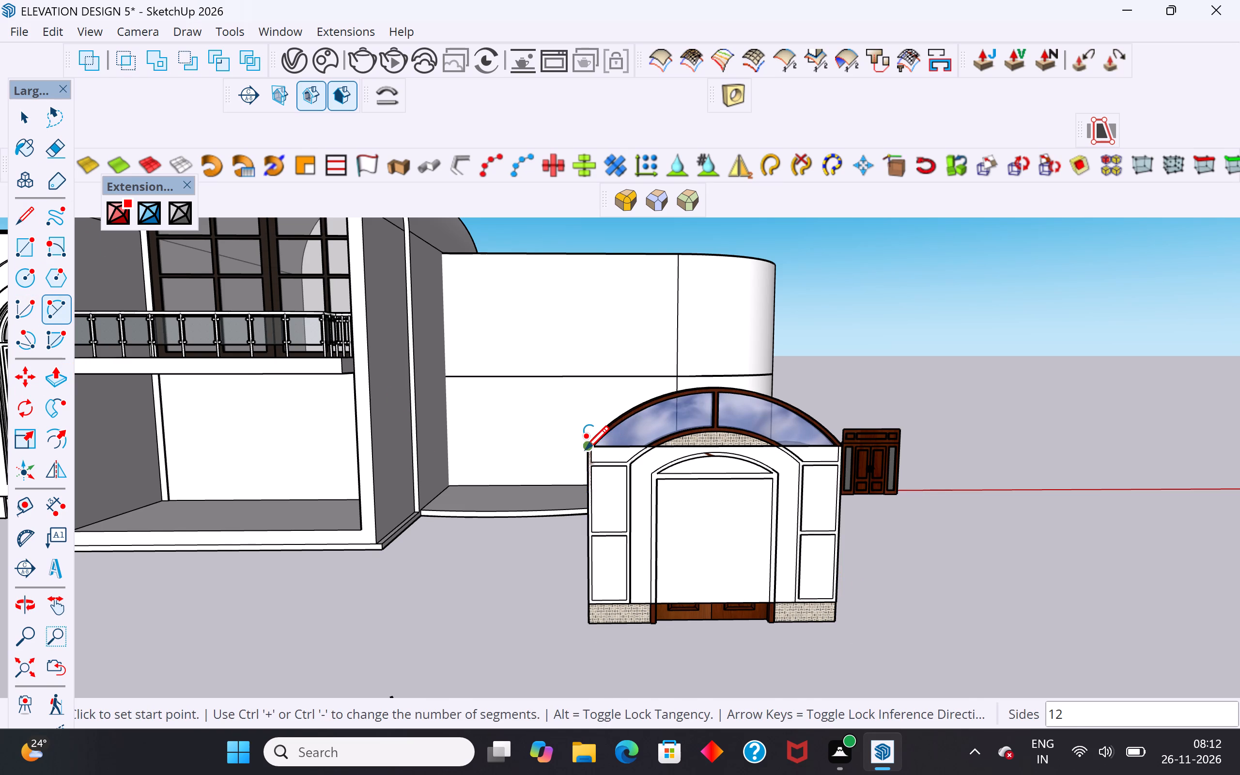
click(585, 451)
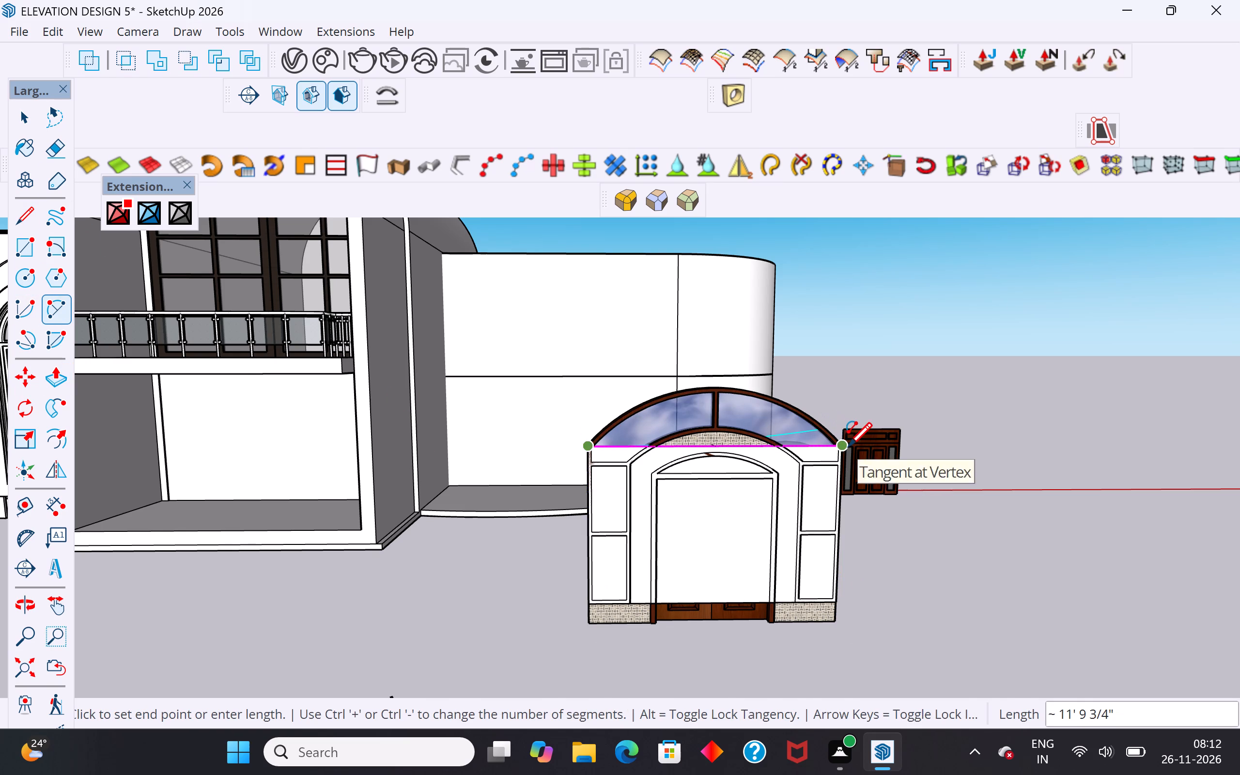
click(848, 449)
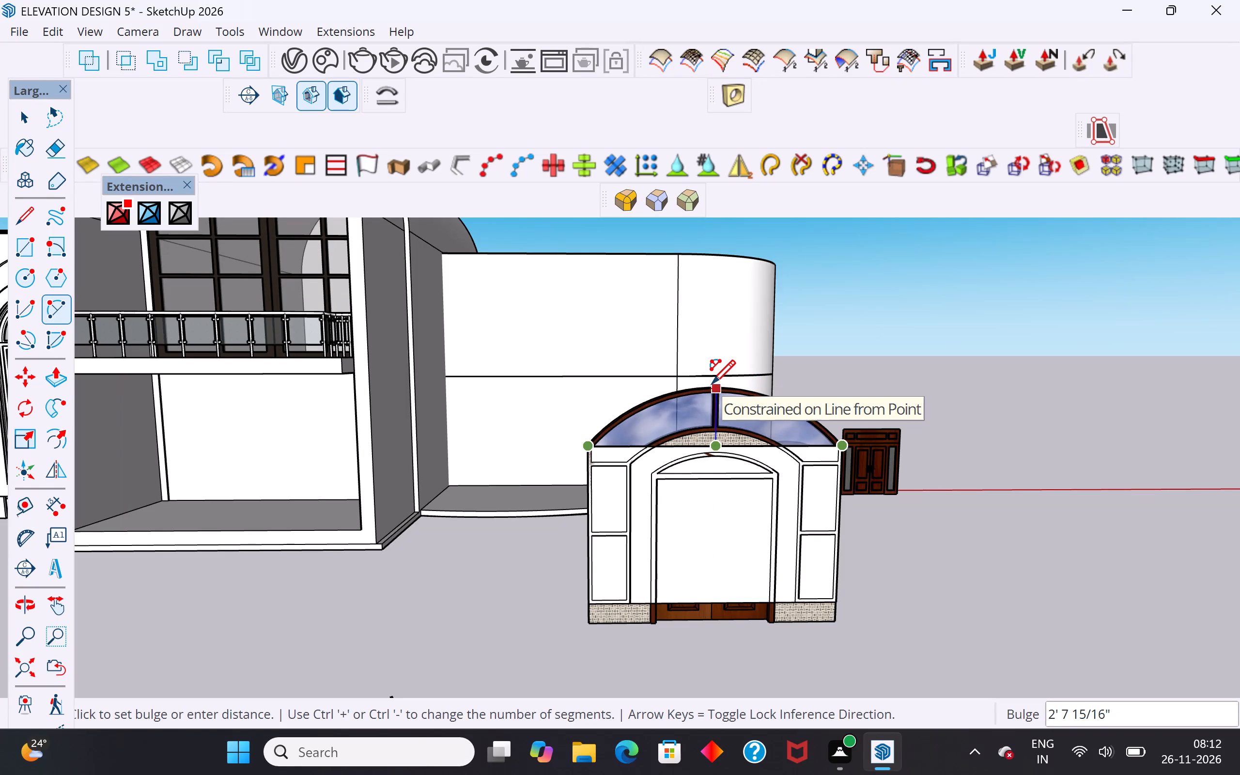
scroll(712, 386, up, 12)
scroll(712, 386, down, 5)
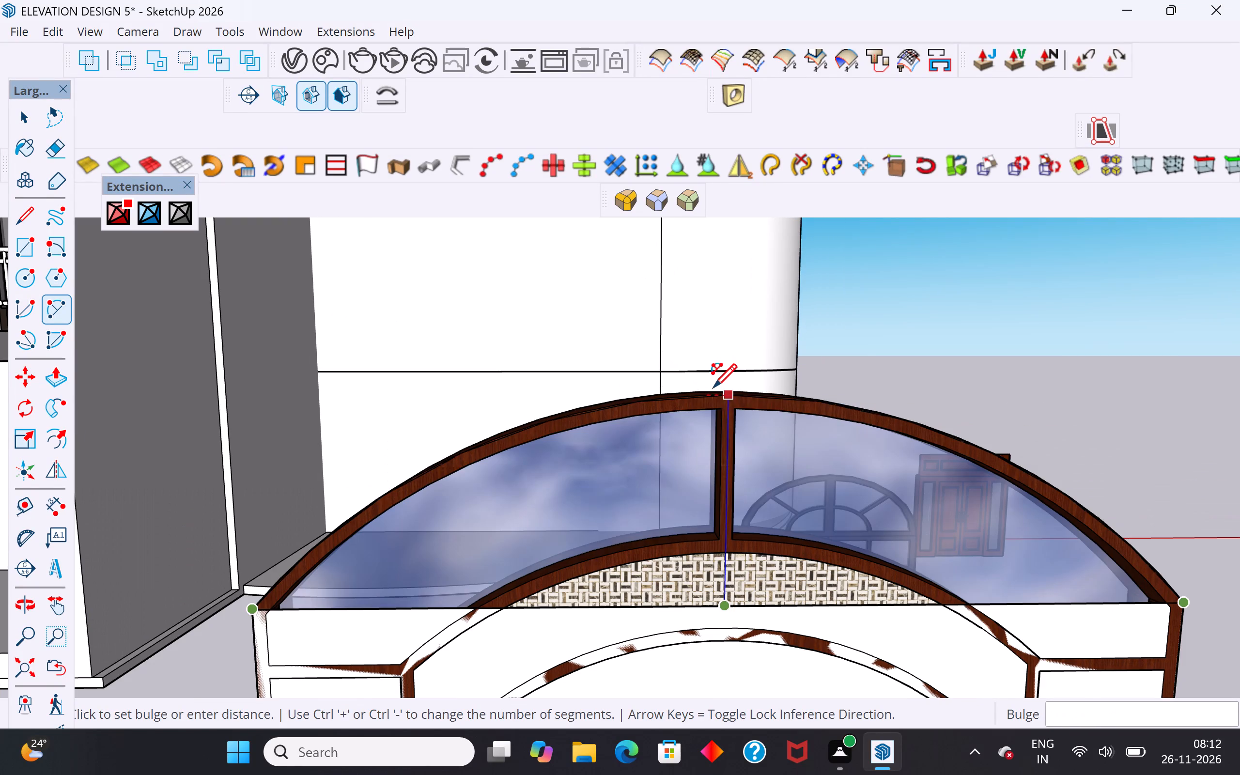
click(716, 394)
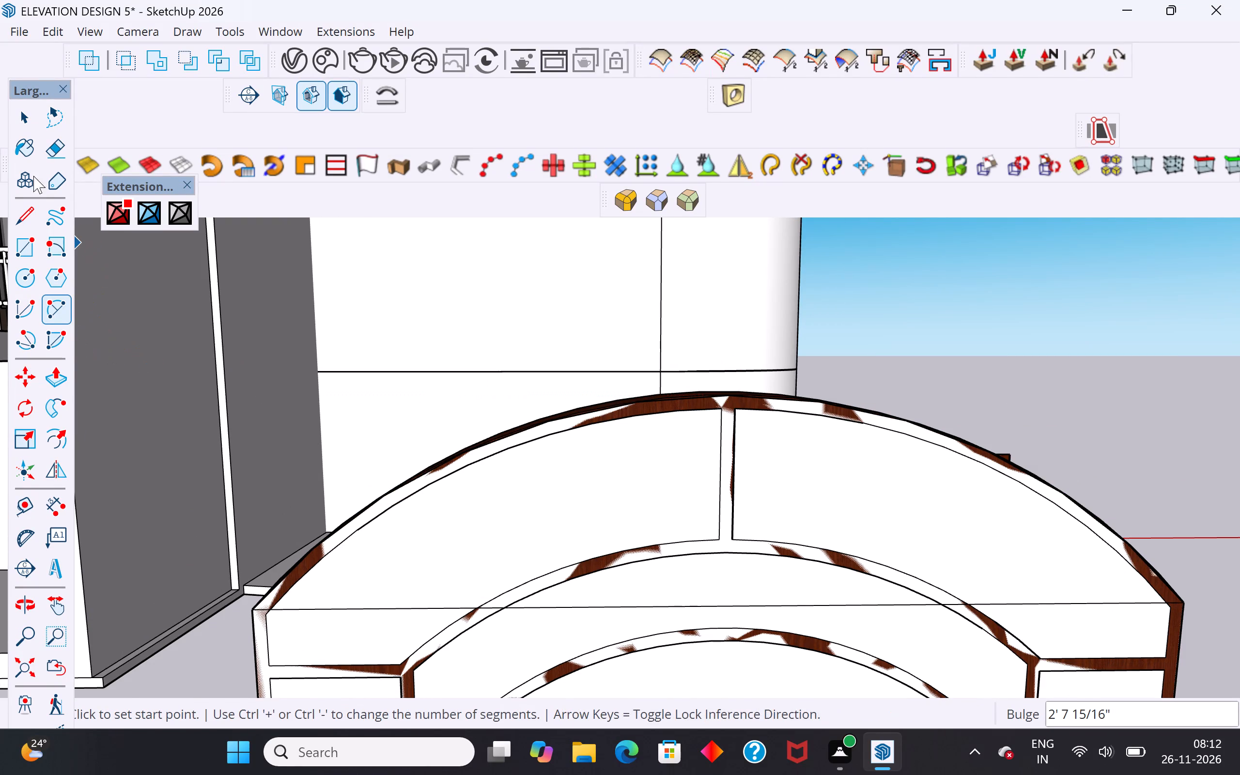
click(32, 107)
click(1084, 349)
Draw a rectangle about 11' 10" by 1' 3" over the door's brick base, below the traced outline.
scroll(905, 351, down, 7)
middle_drag(891, 440, 895, 440)
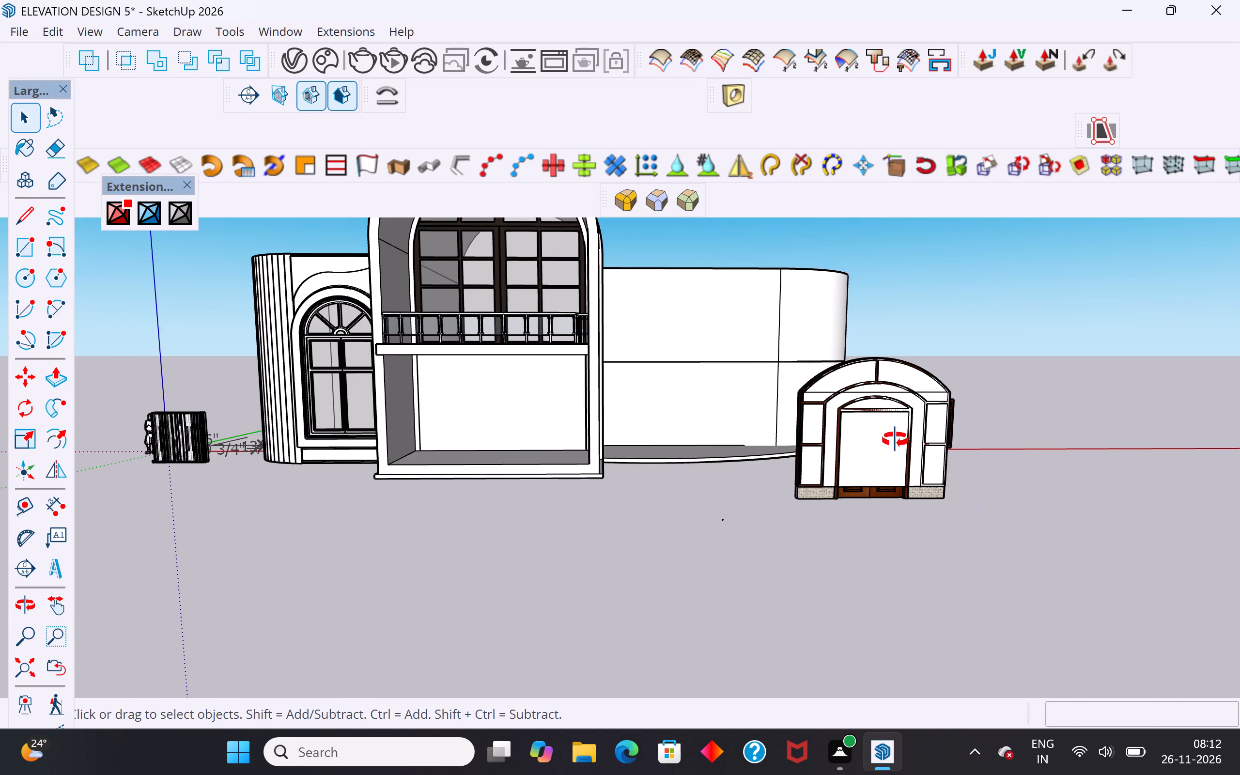
middle_drag(895, 440, 922, 421)
scroll(923, 421, up, 11)
middle_drag(884, 546, 961, 592)
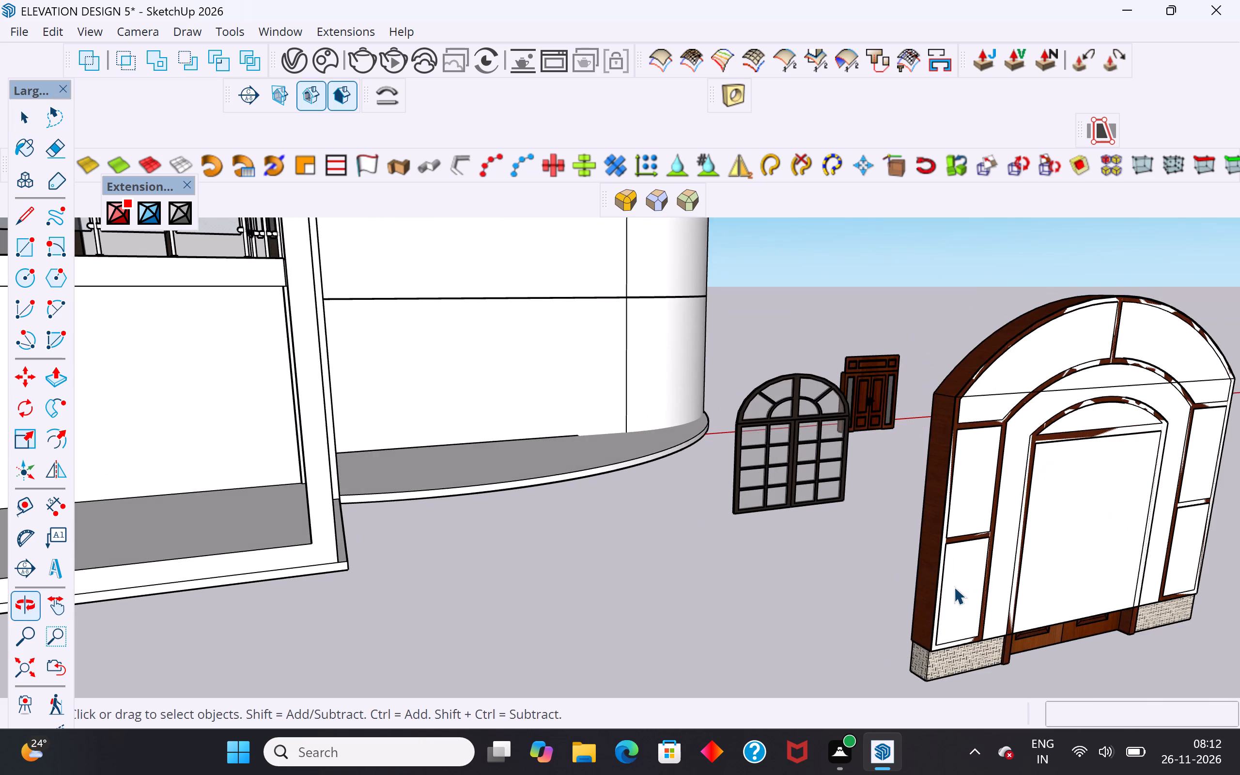
scroll(821, 514, down, 3)
scroll(1041, 662, up, 10)
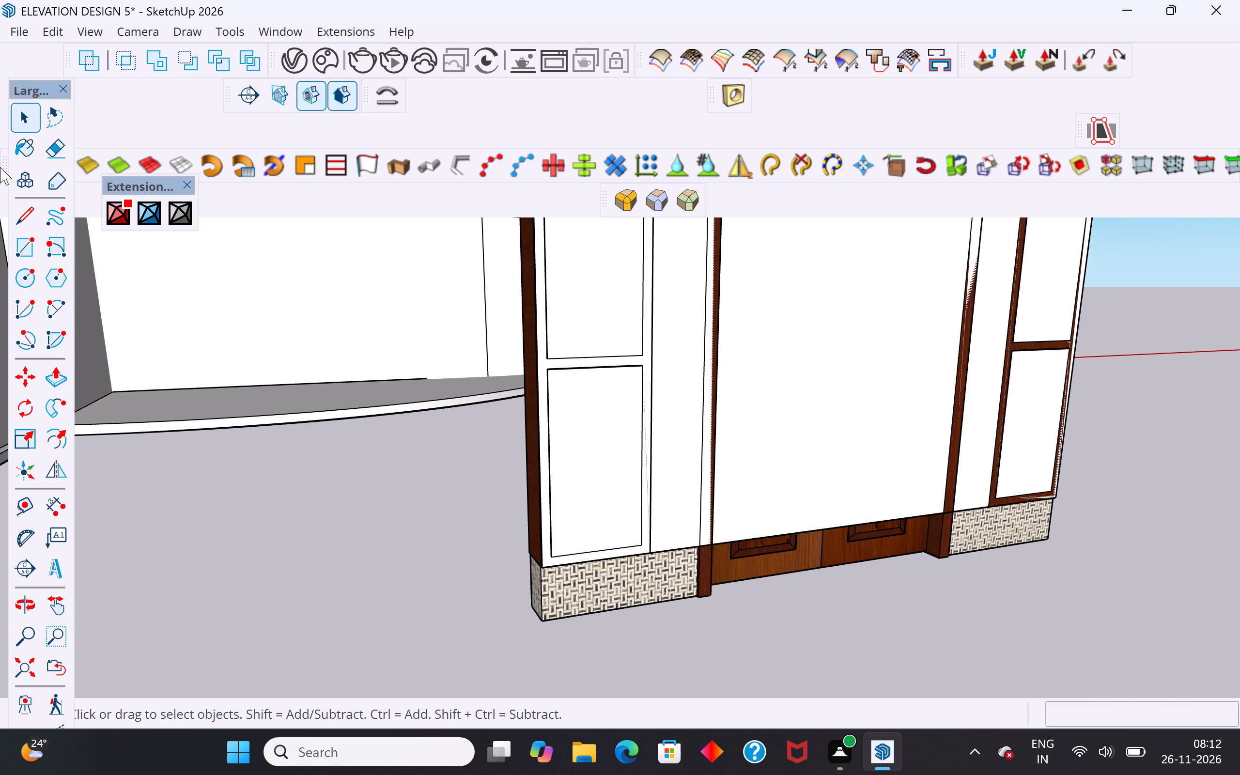
click(23, 253)
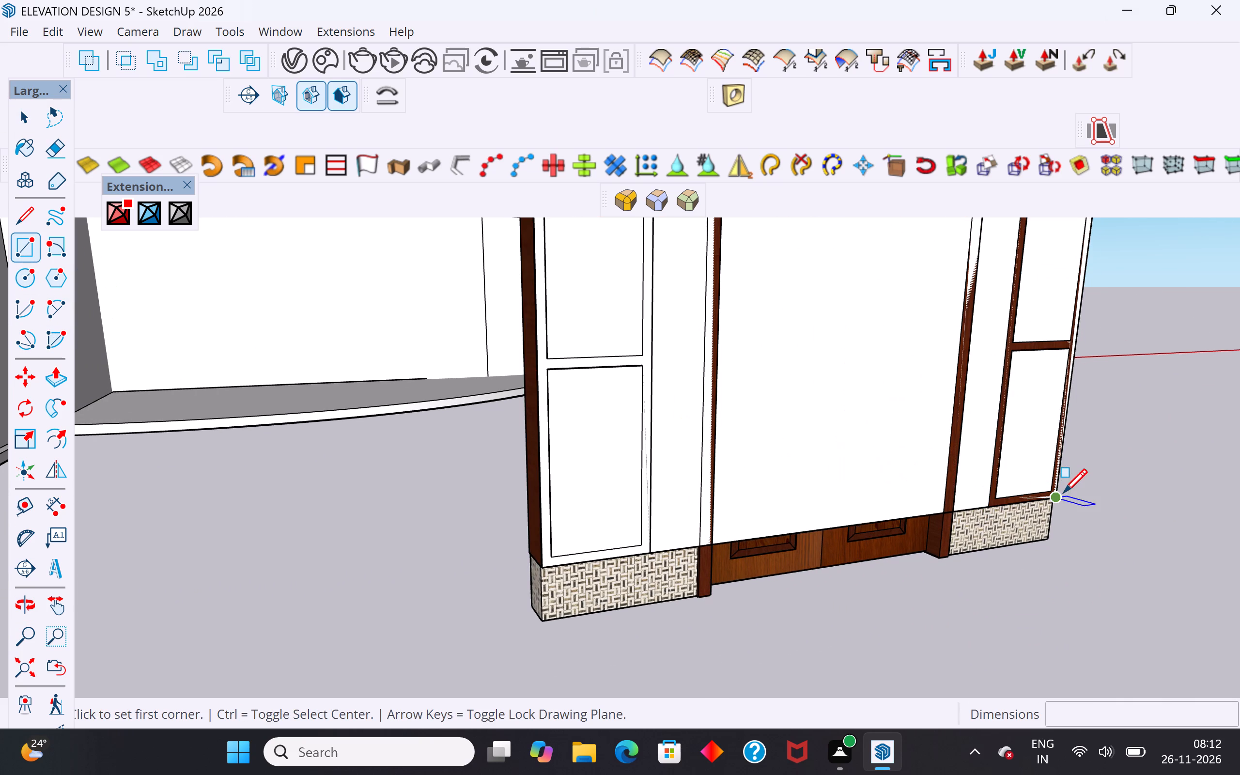
click(1059, 498)
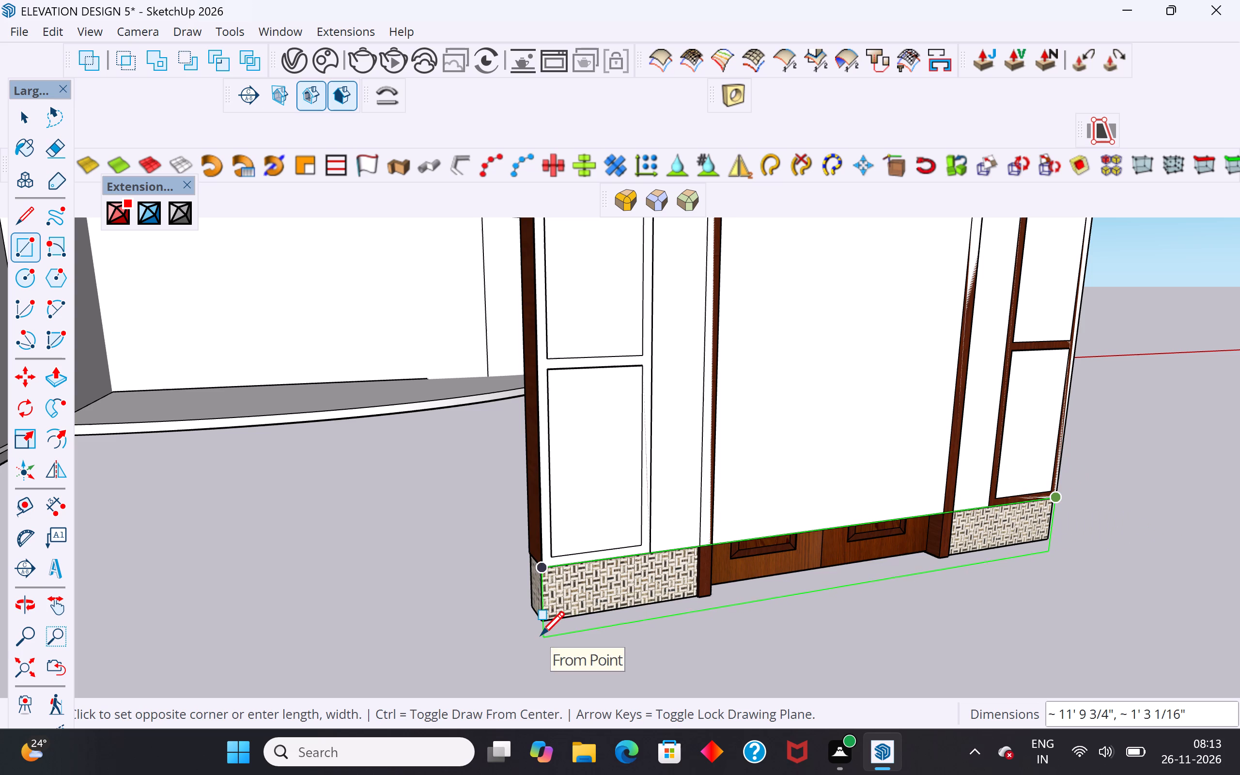
click(541, 627)
Draw a line about 11' 10" long across the base rectangle, level with the underside of the brick base.
middle_drag(503, 651, 542, 644)
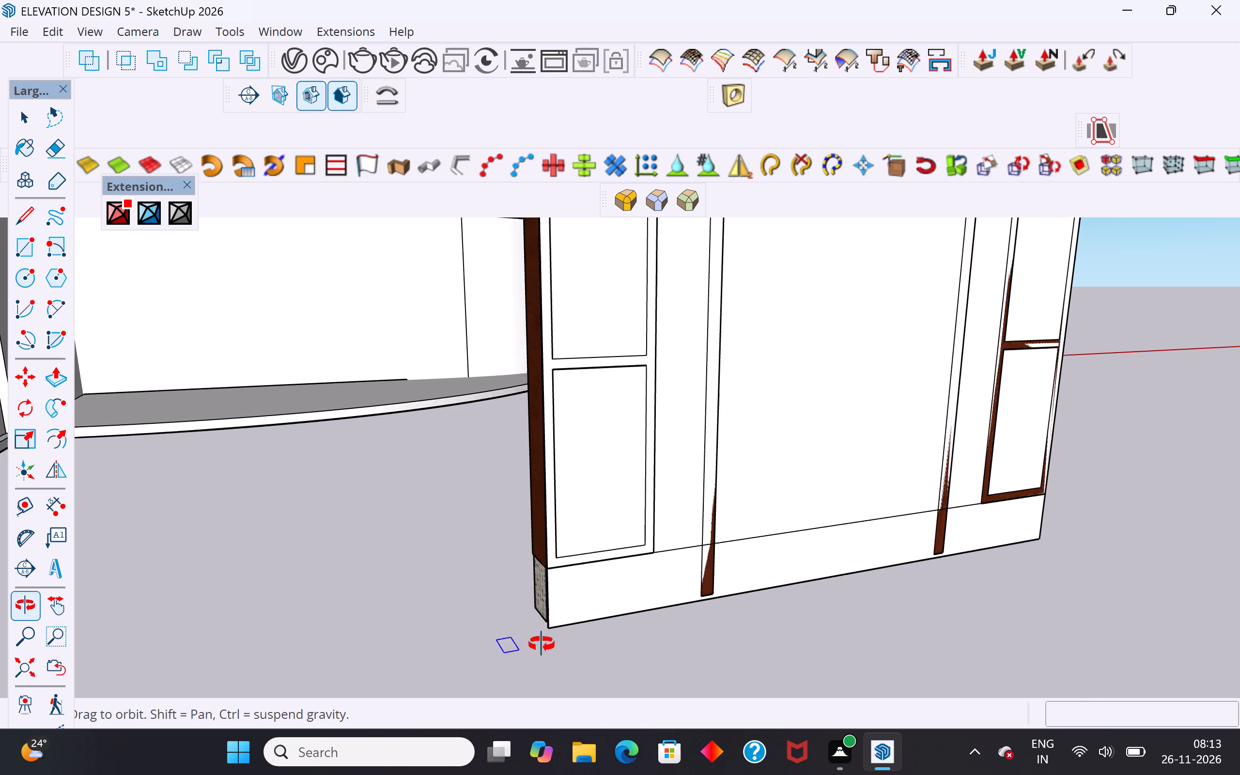
middle_drag(542, 644, 714, 515)
scroll(631, 547, up, 3)
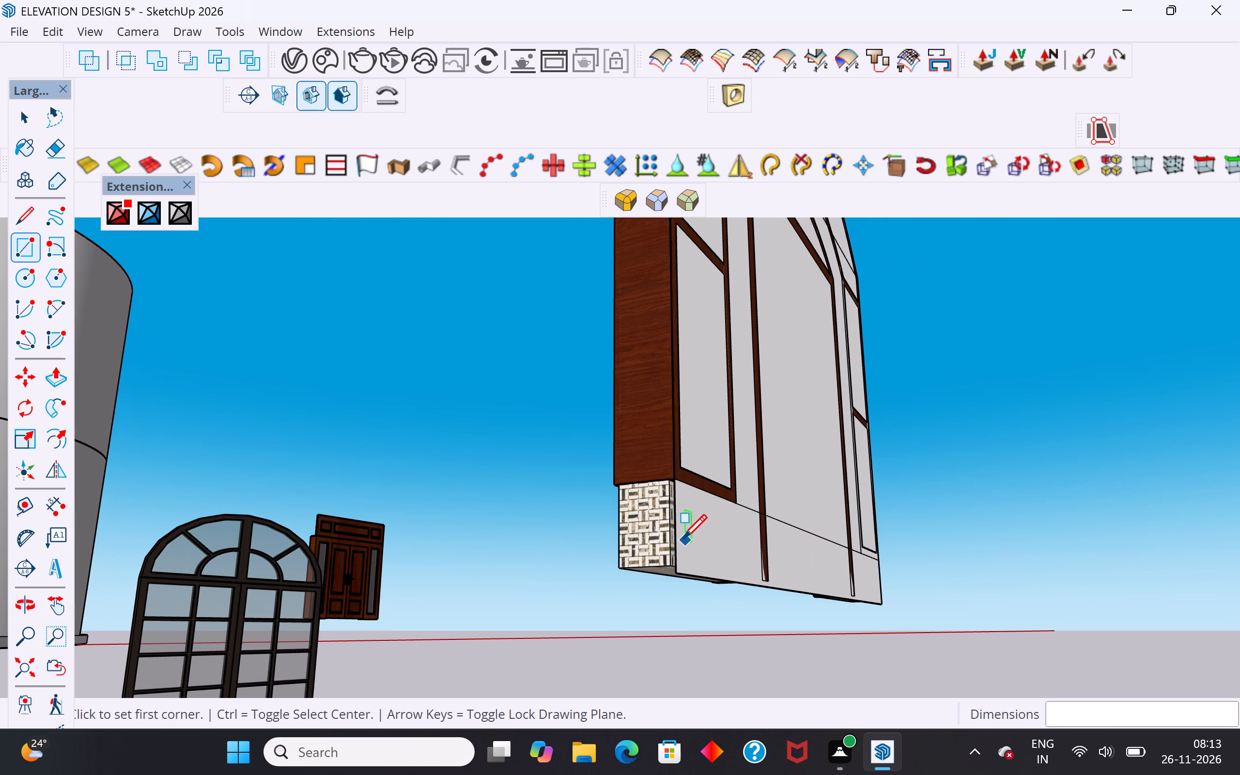
click(31, 209)
scroll(582, 566, up, 3)
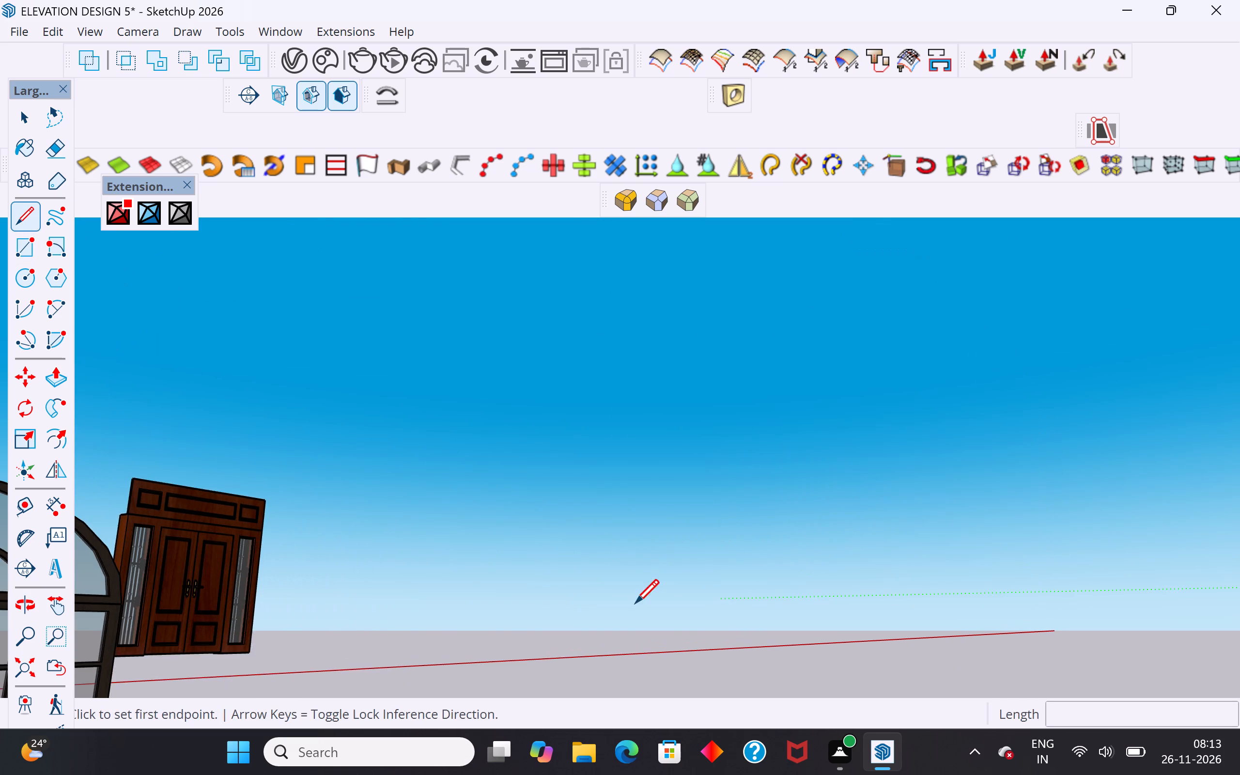
scroll(560, 613, down, 5)
middle_drag(564, 615, 582, 626)
scroll(619, 634, up, 4)
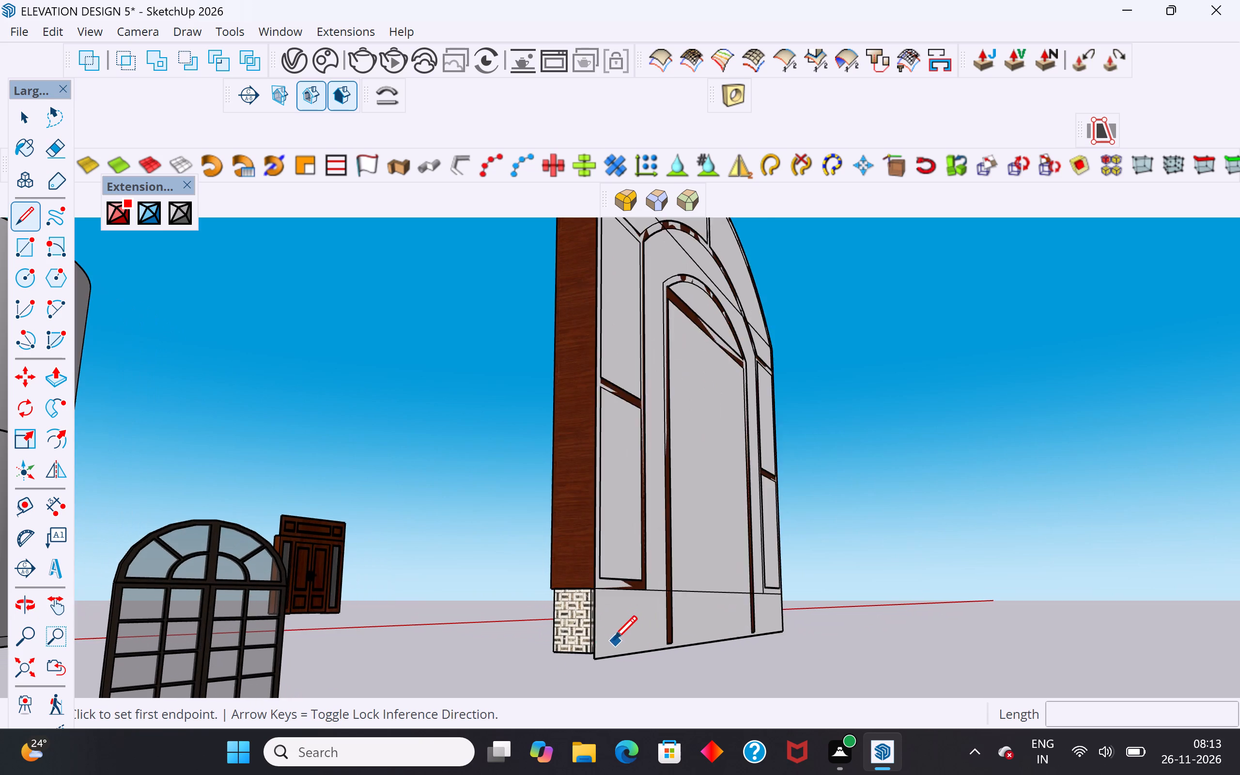
scroll(613, 642, up, 2)
middle_drag(560, 675, 635, 686)
scroll(699, 657, up, 7)
middle_drag(720, 656, 850, 618)
scroll(794, 638, up, 3)
scroll(771, 639, down, 5)
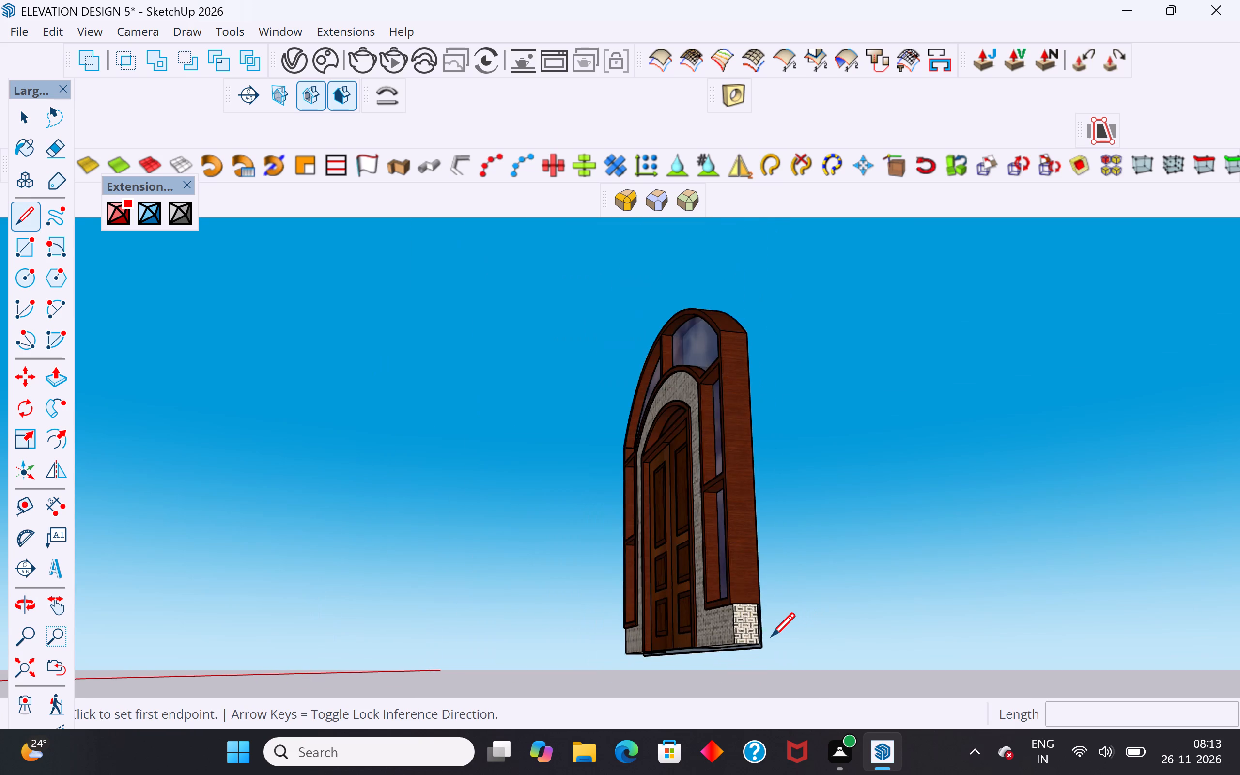
scroll(758, 644, up, 7)
scroll(758, 644, down, 1)
scroll(758, 644, up, 14)
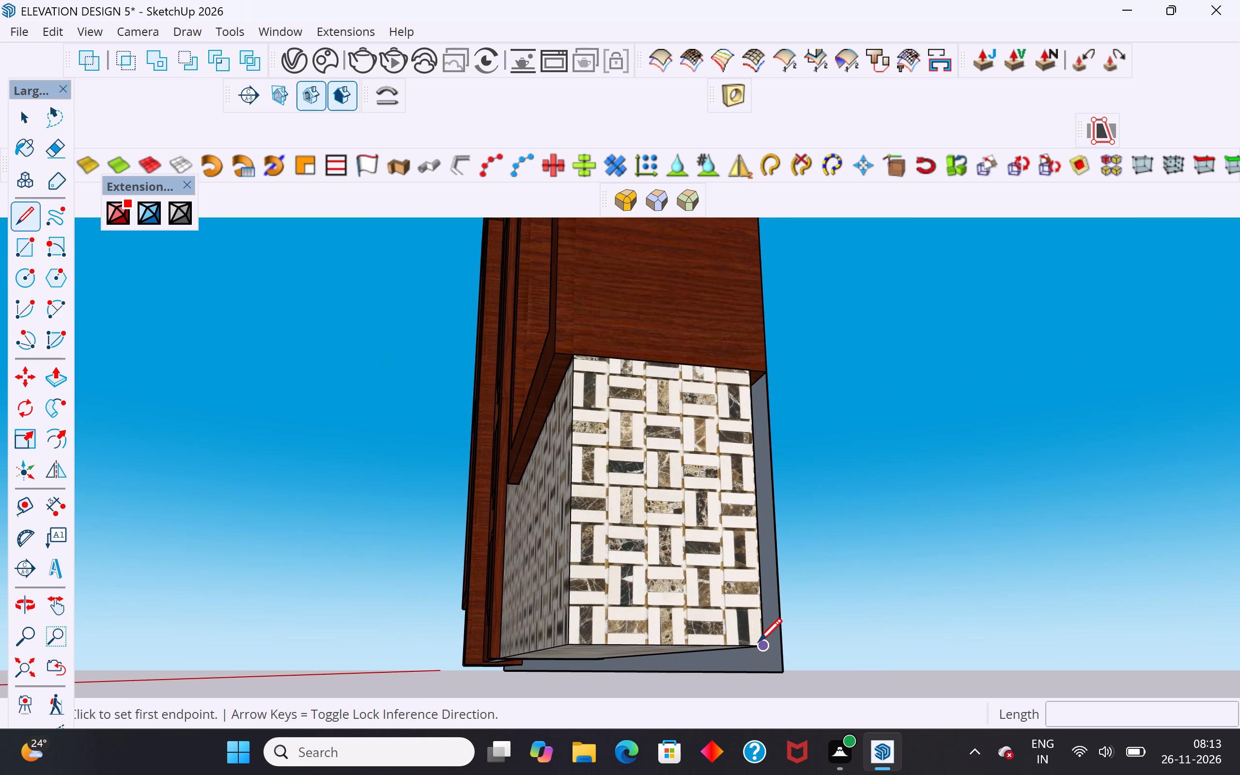
click(764, 645)
click(785, 645)
middle_drag(844, 631, 697, 630)
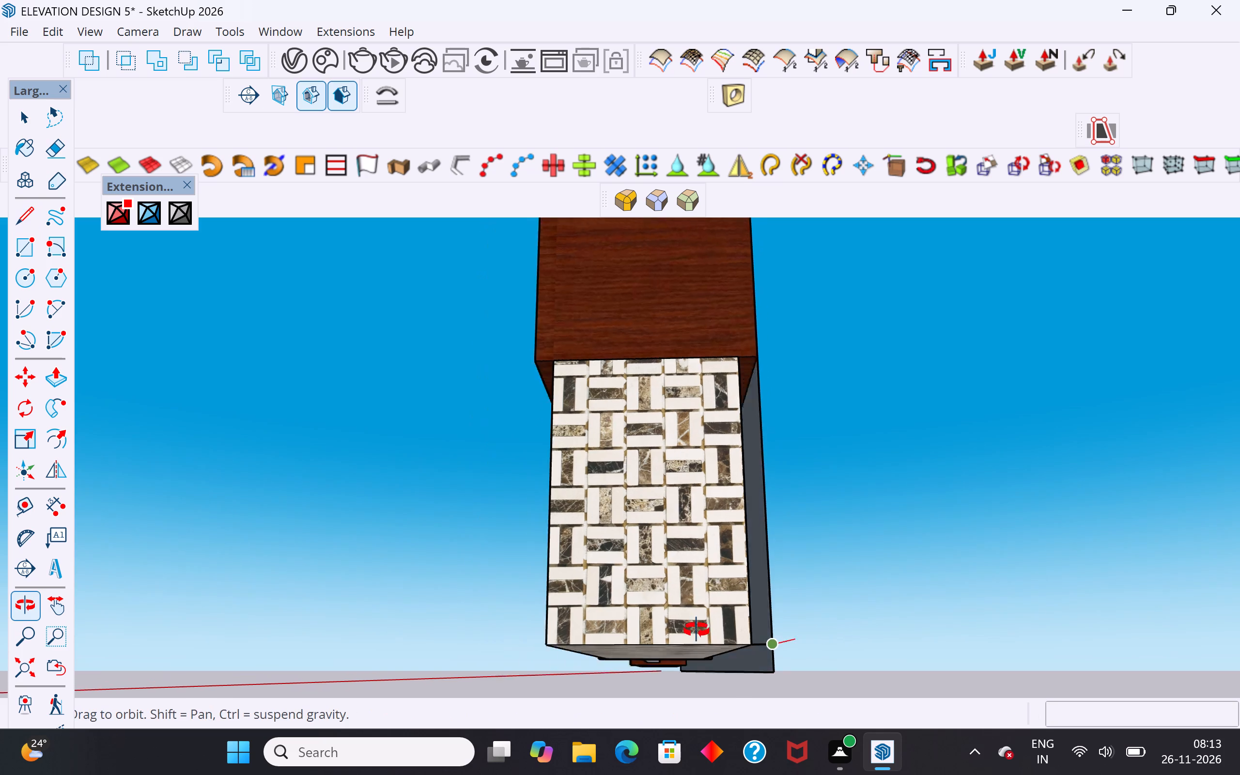
middle_drag(697, 630, 419, 632)
scroll(419, 632, down, 4)
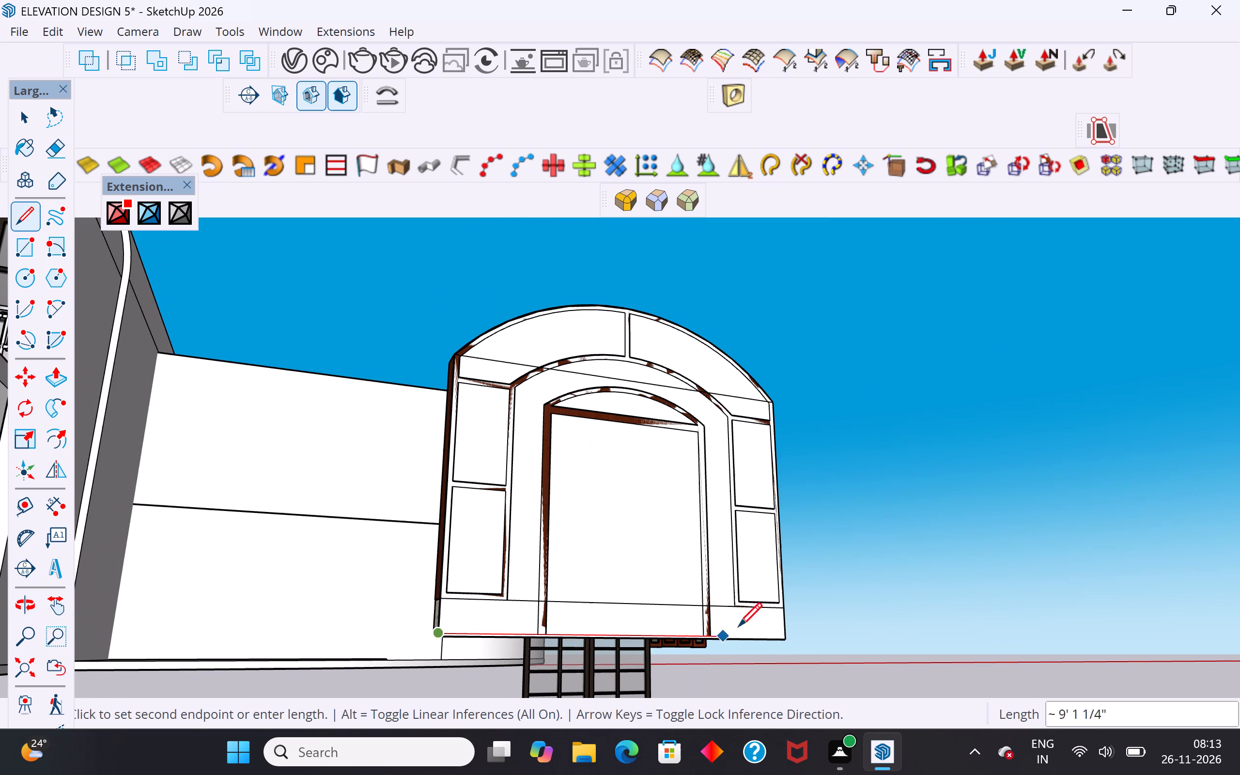
scroll(763, 635, up, 10)
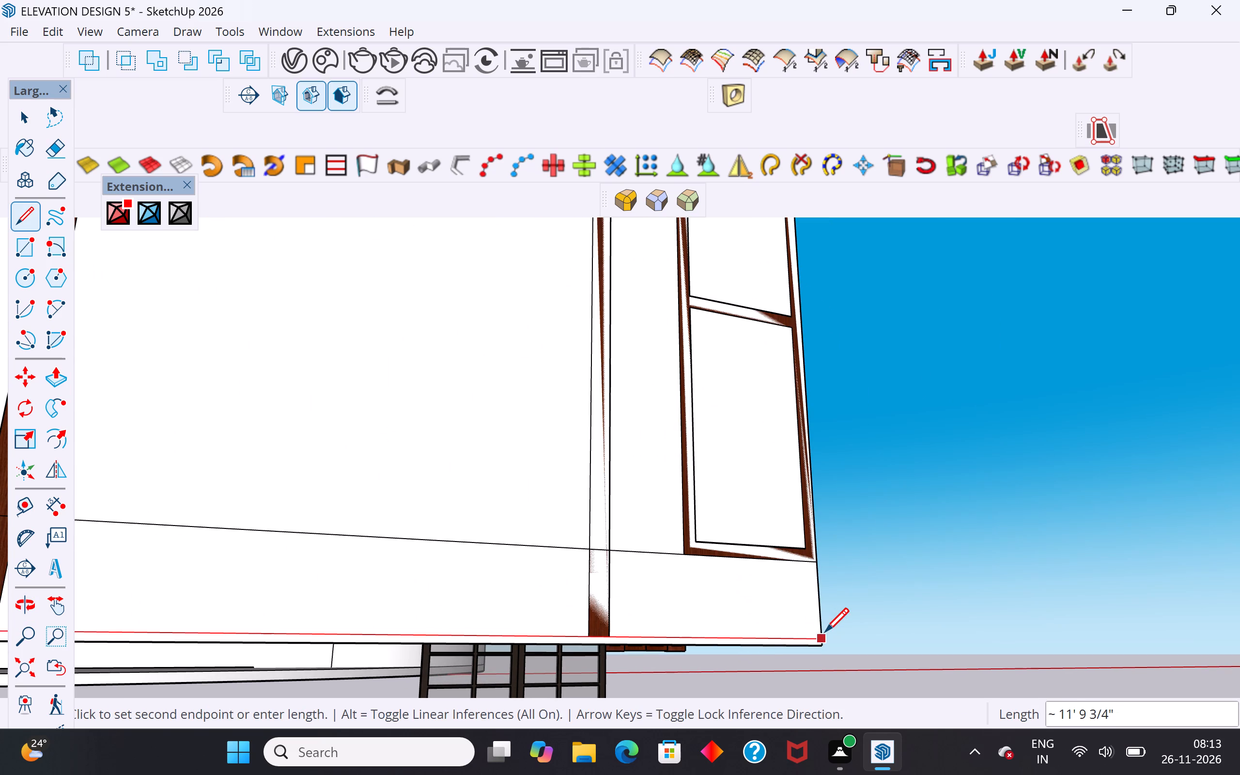
click(826, 634)
key(Escape)
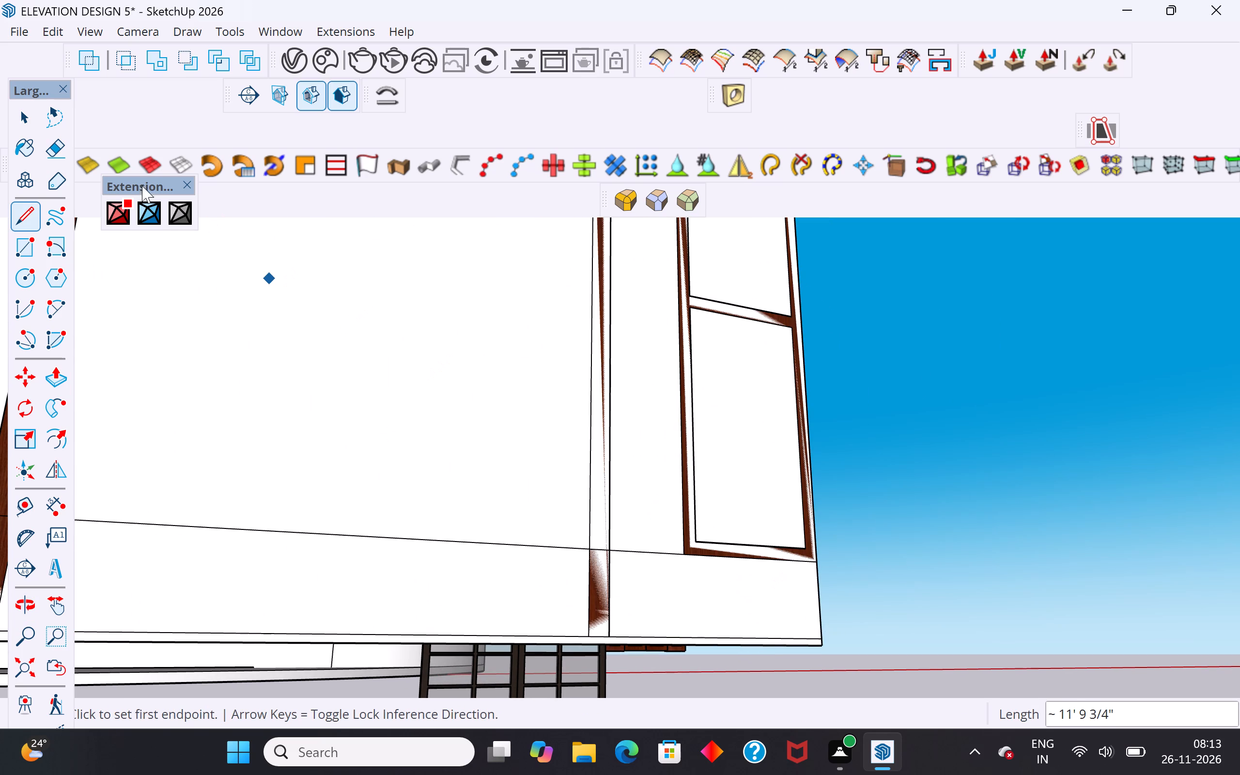
click(26, 102)
click(1073, 511)
scroll(1044, 388, down, 5)
middle_drag(1048, 398, 1044, 429)
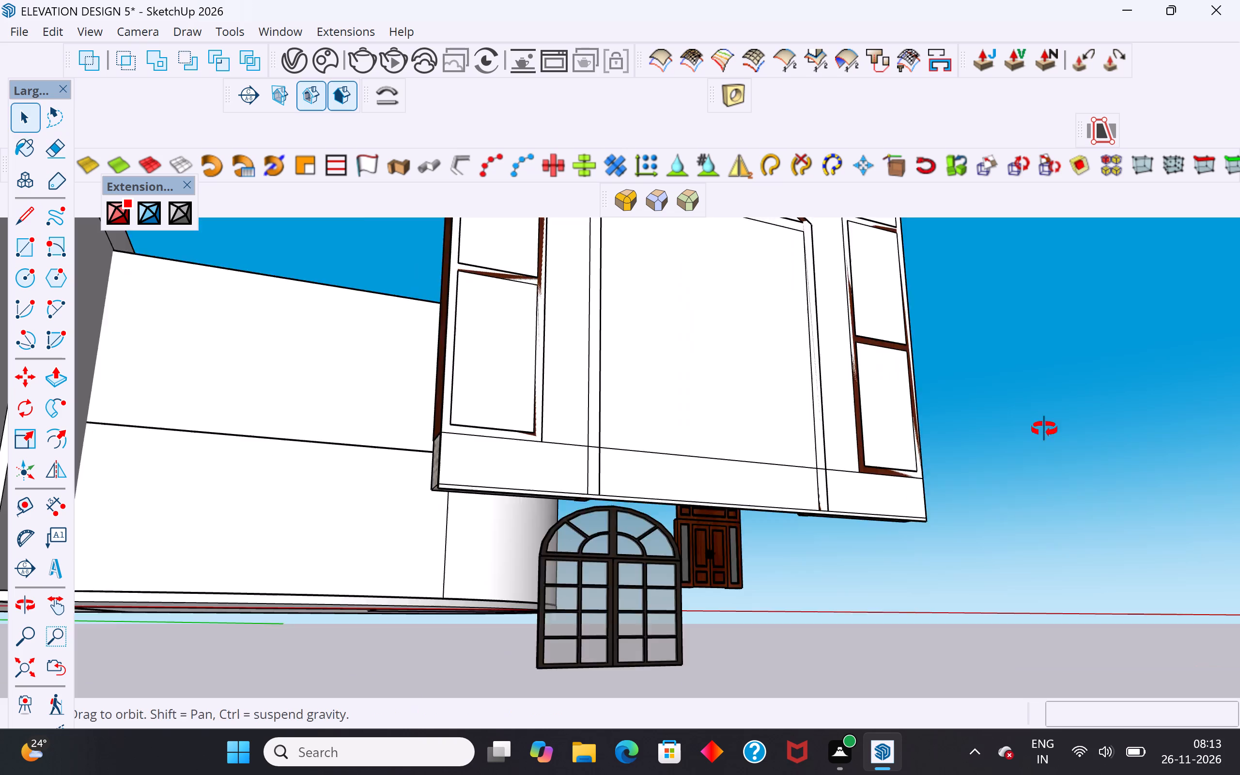
middle_drag(1044, 429, 1031, 478)
scroll(797, 480, up, 15)
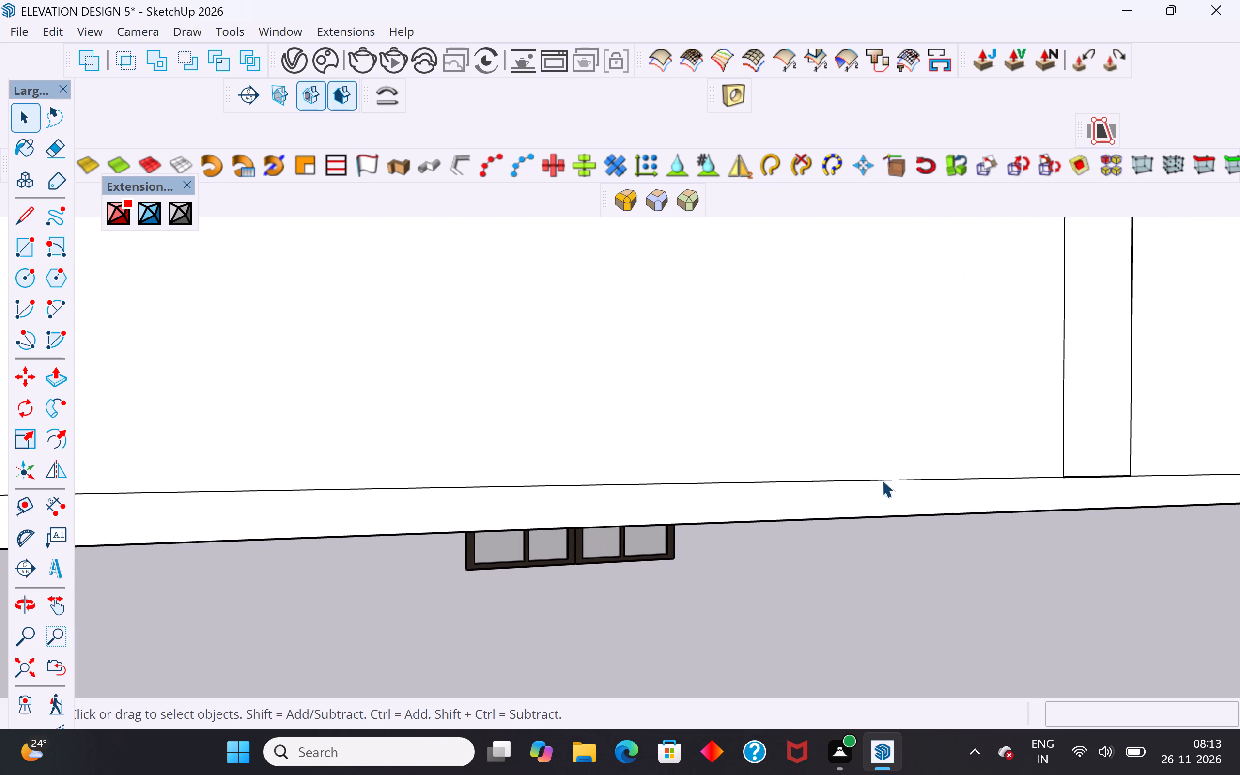
Erase the surplus strip below the door's brick base: its face, its lower edge and the leftover side edges.
click(881, 493)
key(Insert)
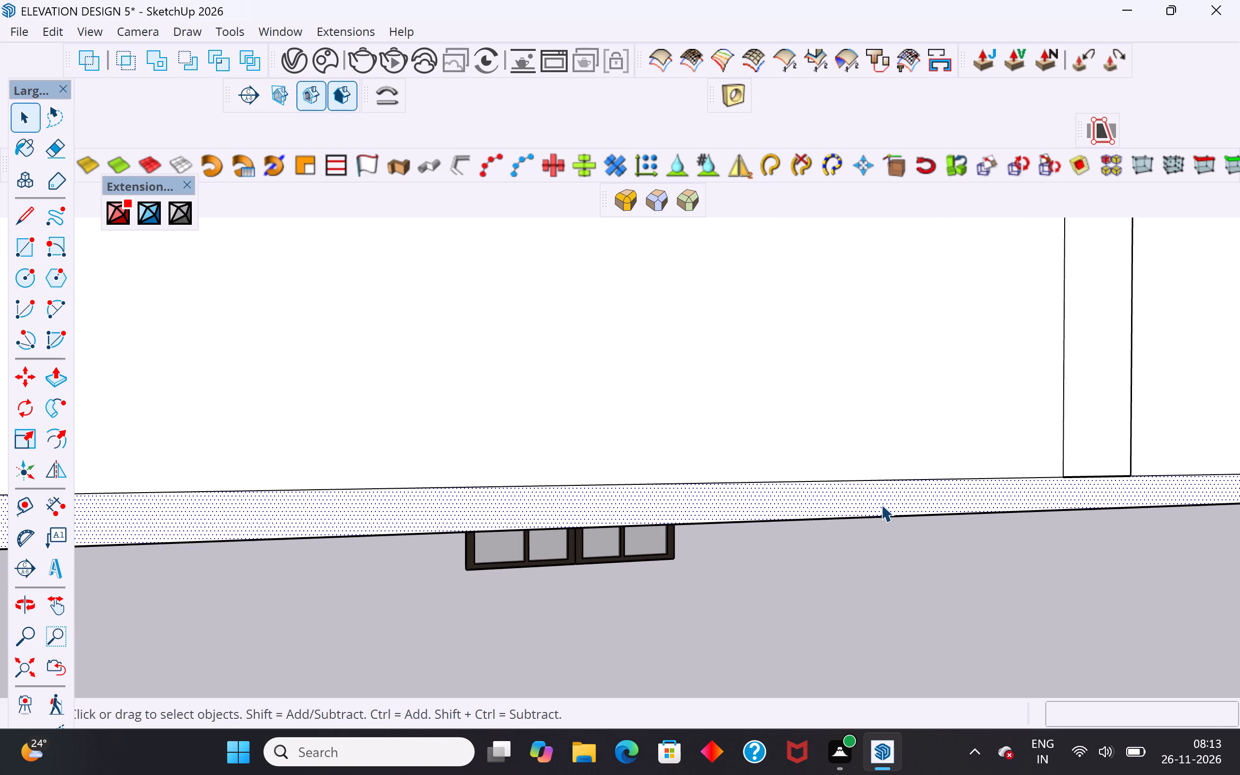
key(Delete)
click(884, 514)
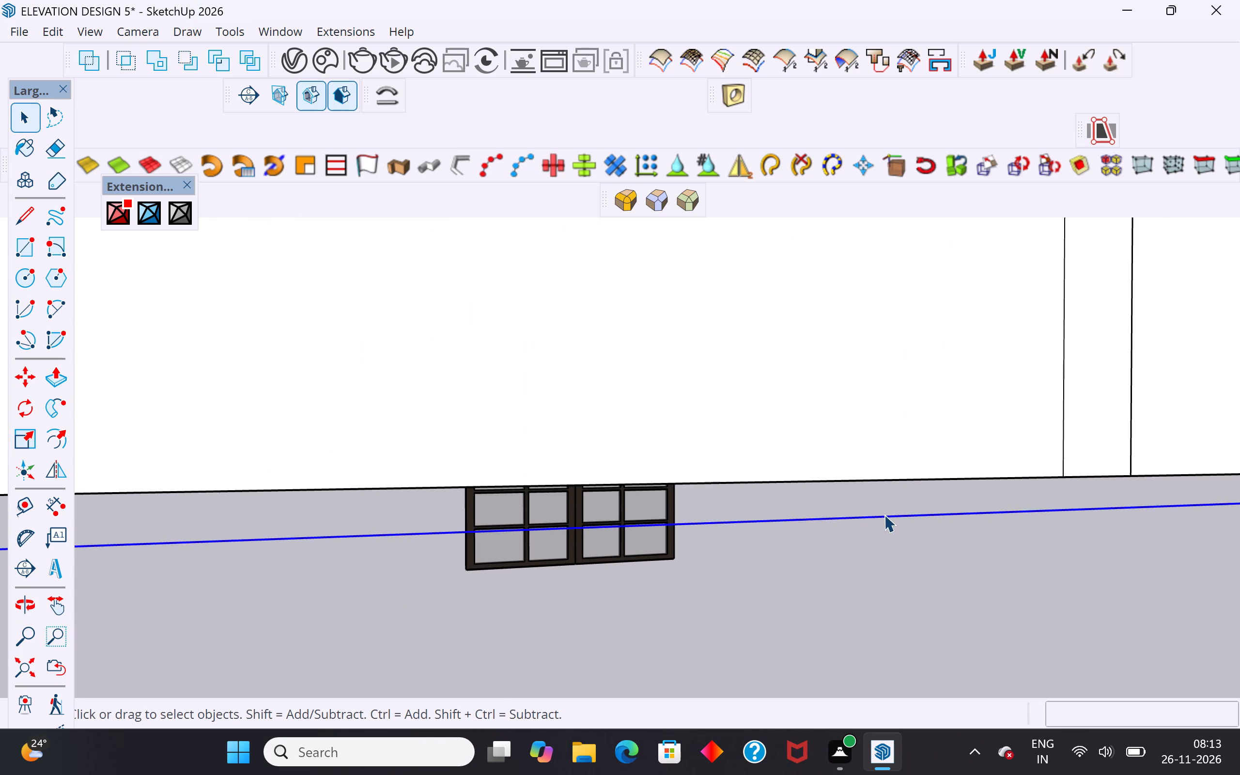
key(Delete)
scroll(827, 545, down, 11)
scroll(437, 584, up, 11)
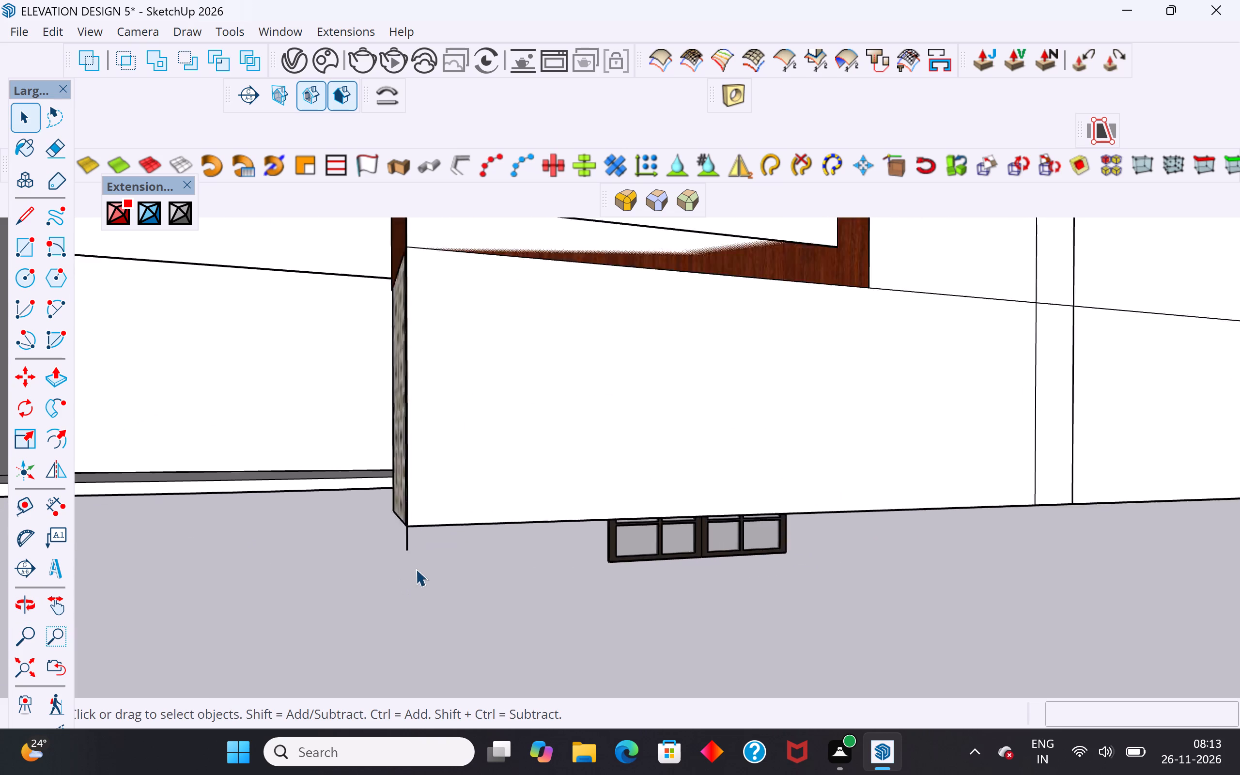
scroll(416, 569, up, 3)
scroll(416, 535, down, 4)
click(409, 487)
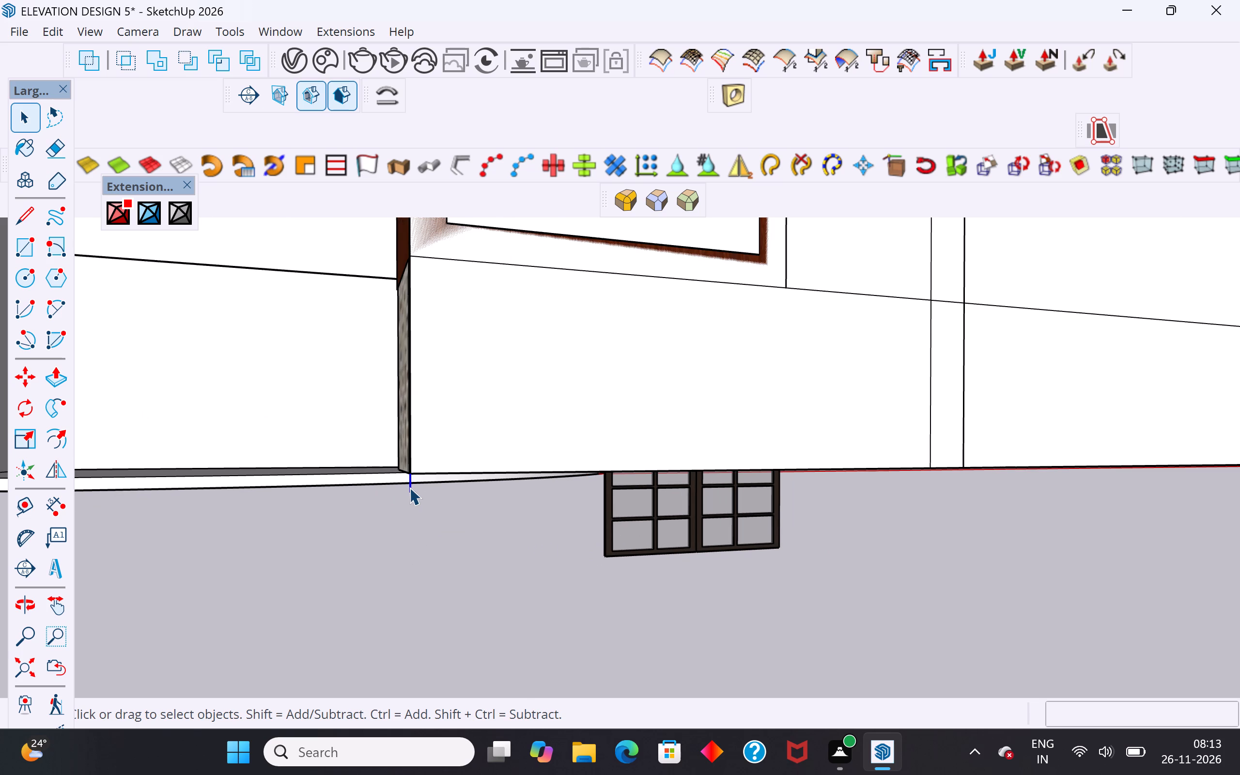
key(Delete)
scroll(362, 583, down, 6)
scroll(1039, 518, up, 10)
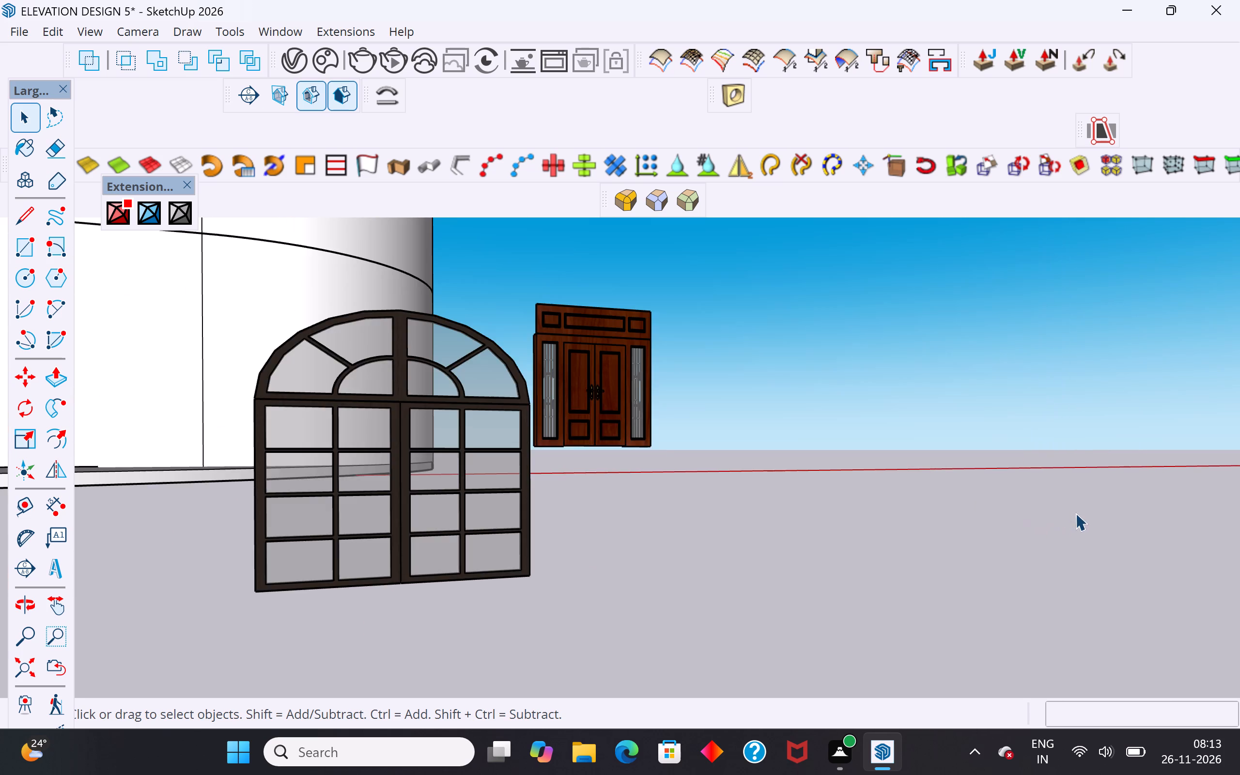
scroll(1014, 547, down, 2)
scroll(978, 488, down, 3)
scroll(958, 513, up, 9)
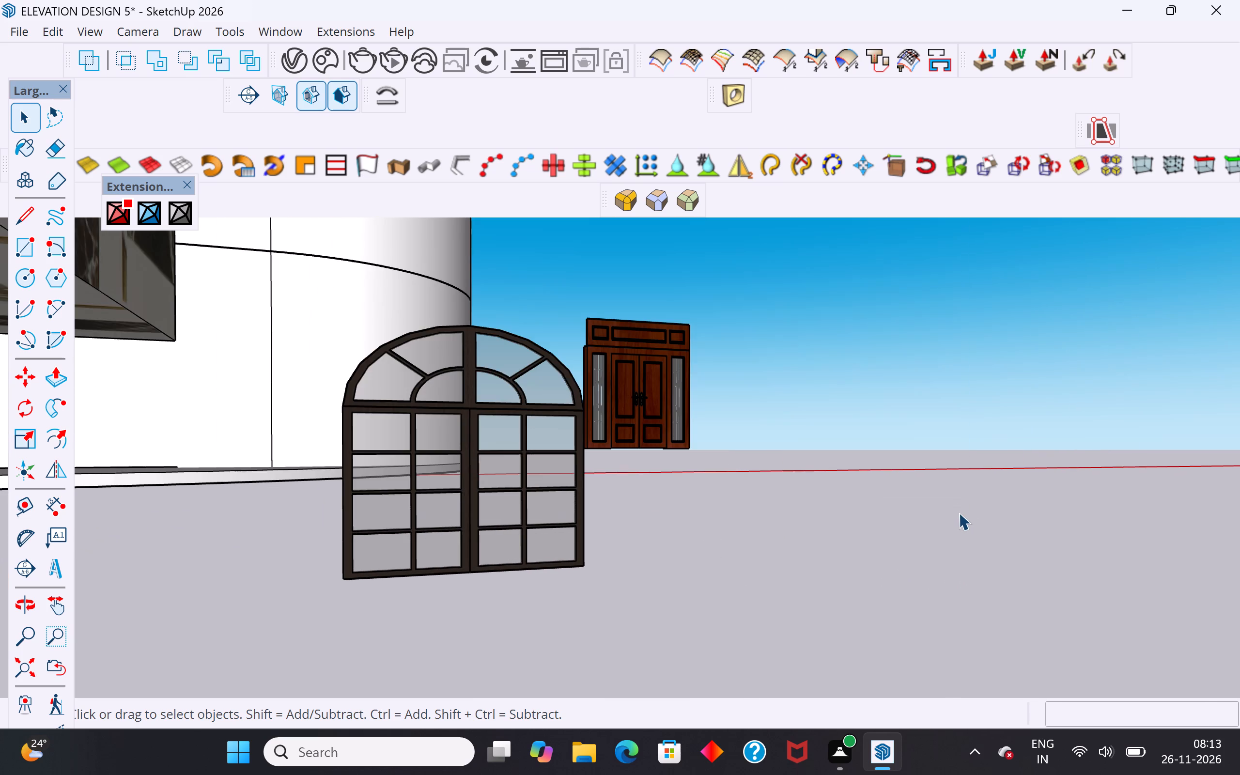
scroll(967, 507, down, 2)
click(976, 510)
key(Delete)
Erase the springing line and the line above the brick base to merge the tracing into one arched face.
scroll(961, 524, down, 1)
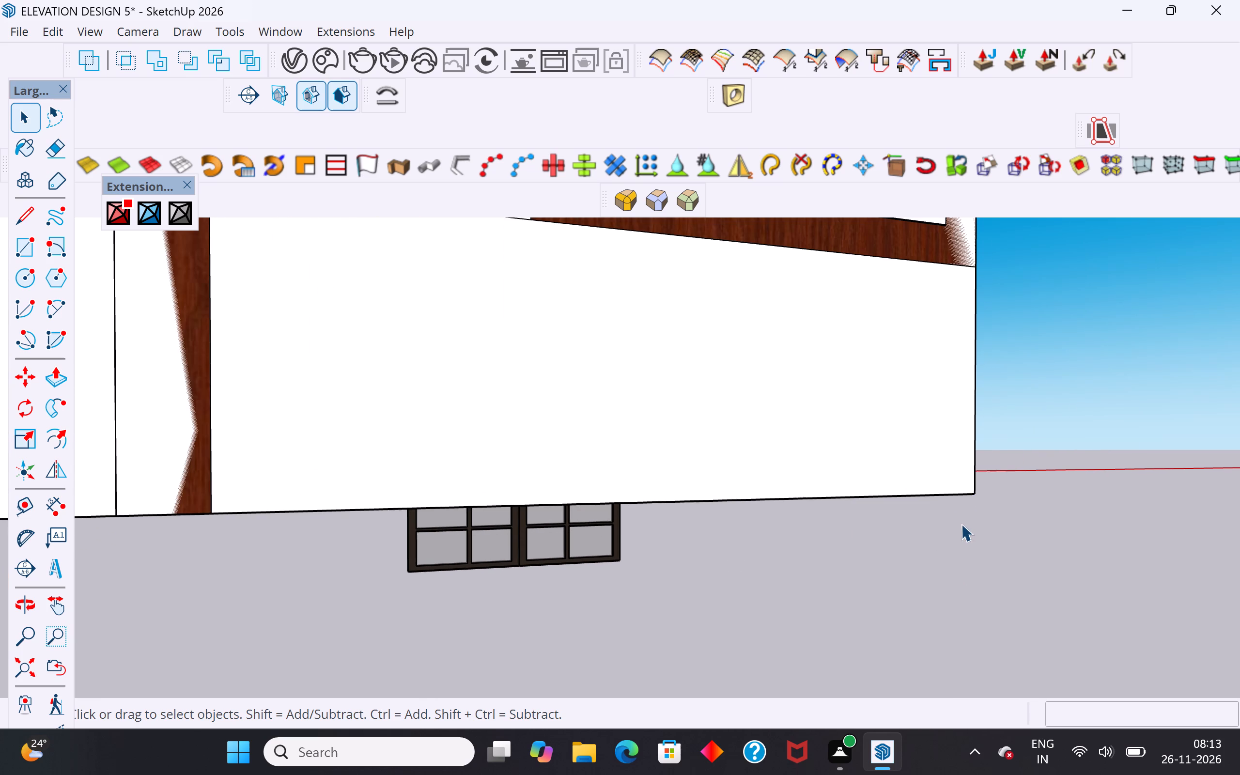
scroll(961, 524, down, 6)
scroll(961, 524, up, 1)
scroll(961, 524, down, 3)
click(803, 511)
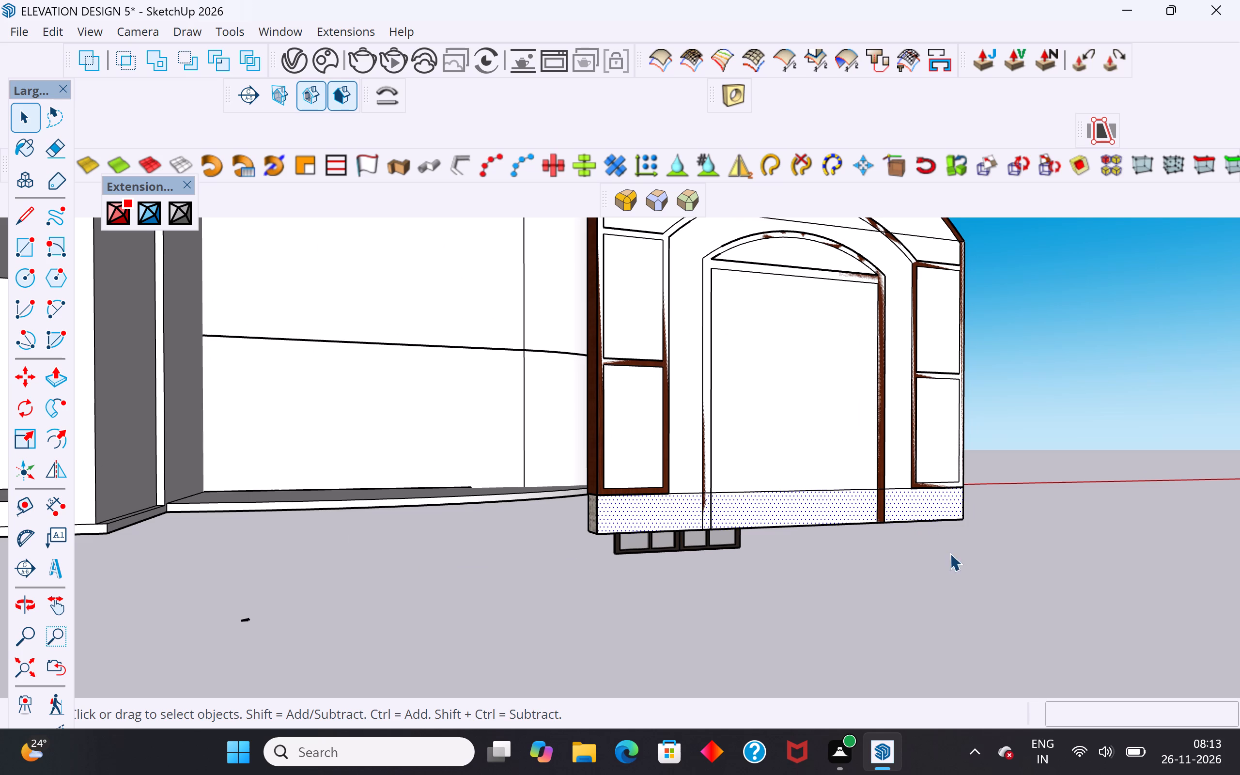
click(950, 553)
click(854, 228)
key(Delete)
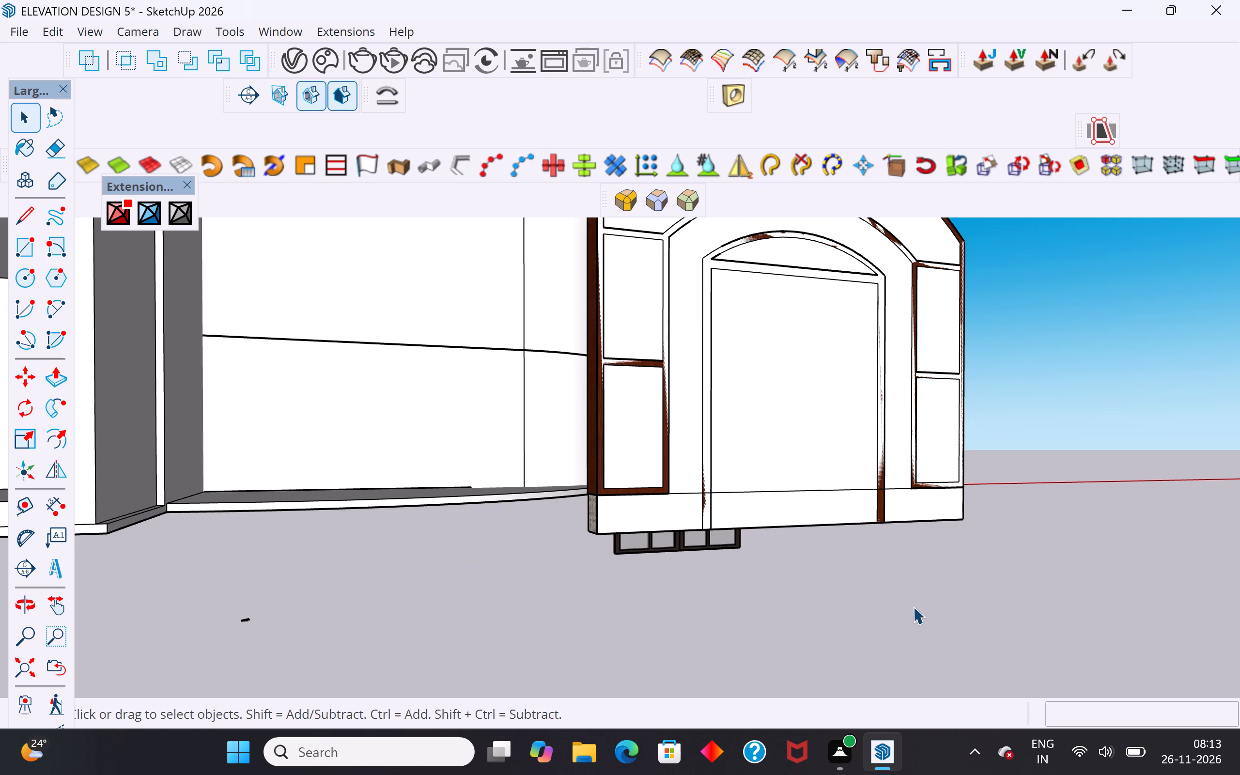
scroll(913, 606, down, 8)
middle_drag(883, 596, 920, 628)
click(916, 593)
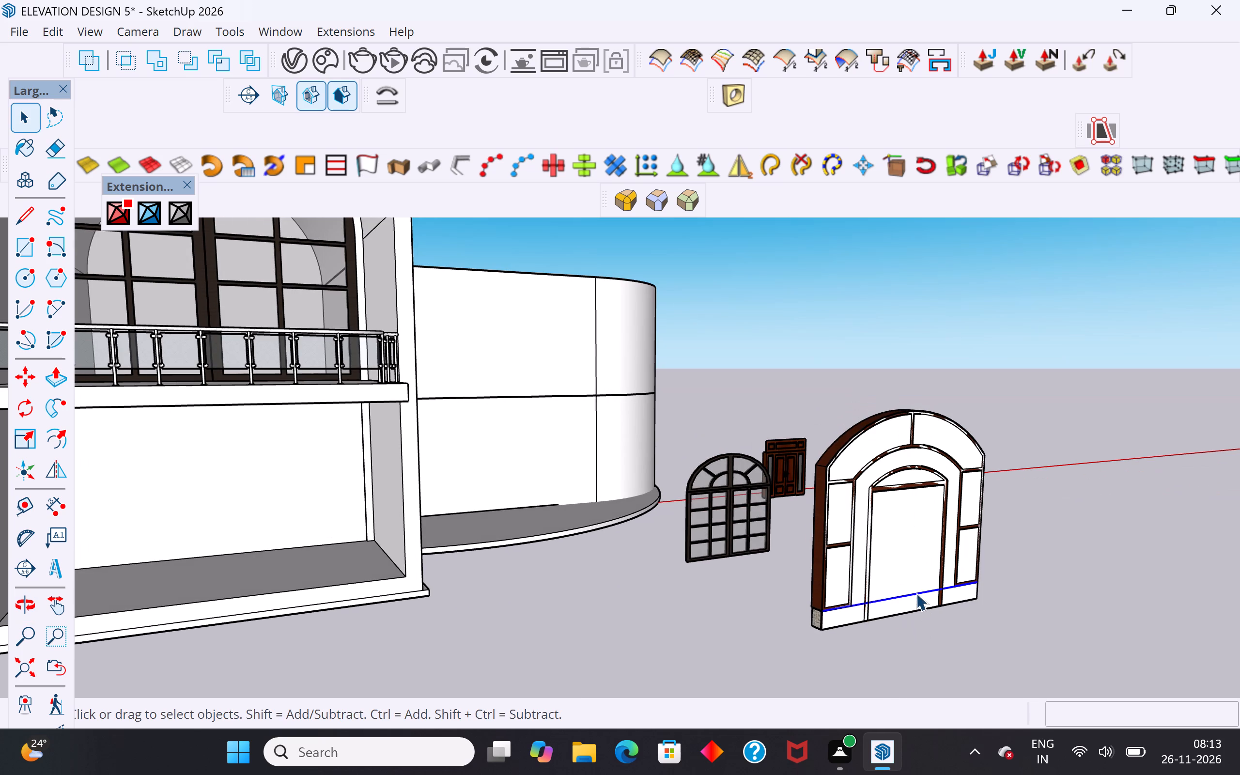
key(Delete)
Move the arched face about 7' 5" out from the door along the green axis and erase the leftover connecting edge.
click(901, 587)
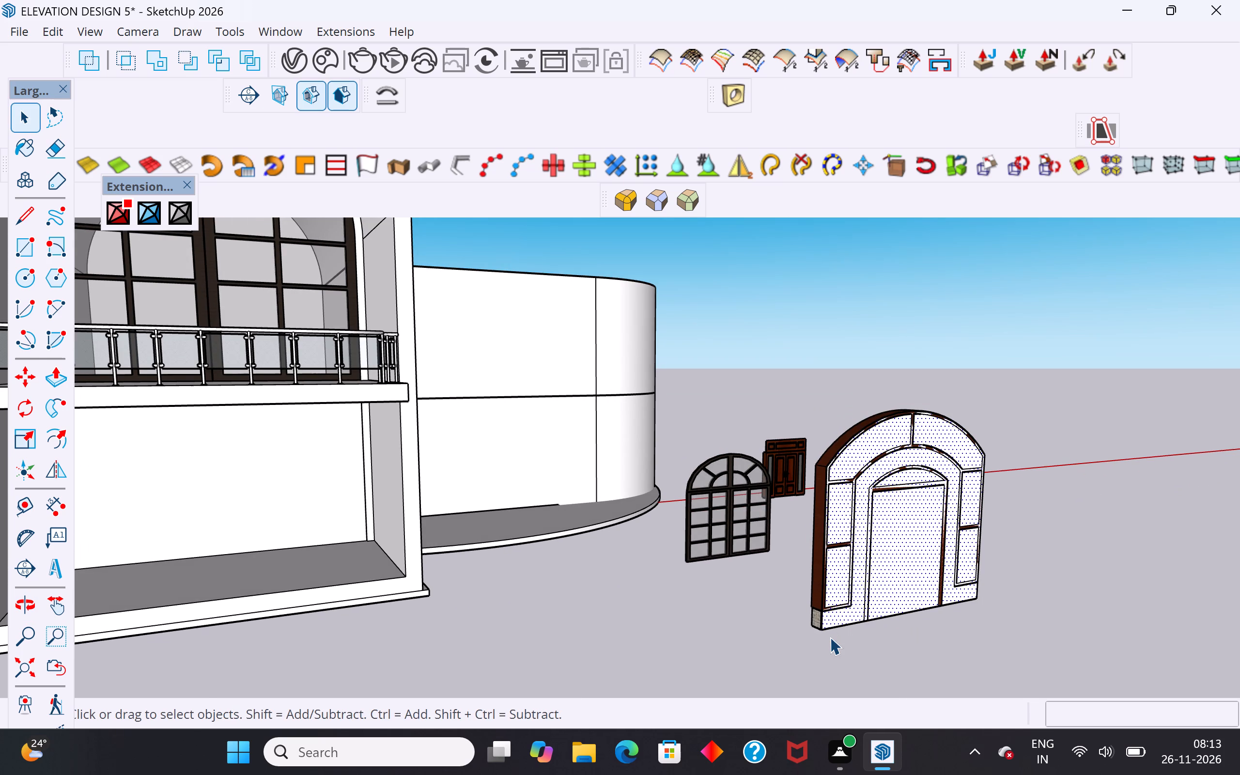
key(m)
click(817, 636)
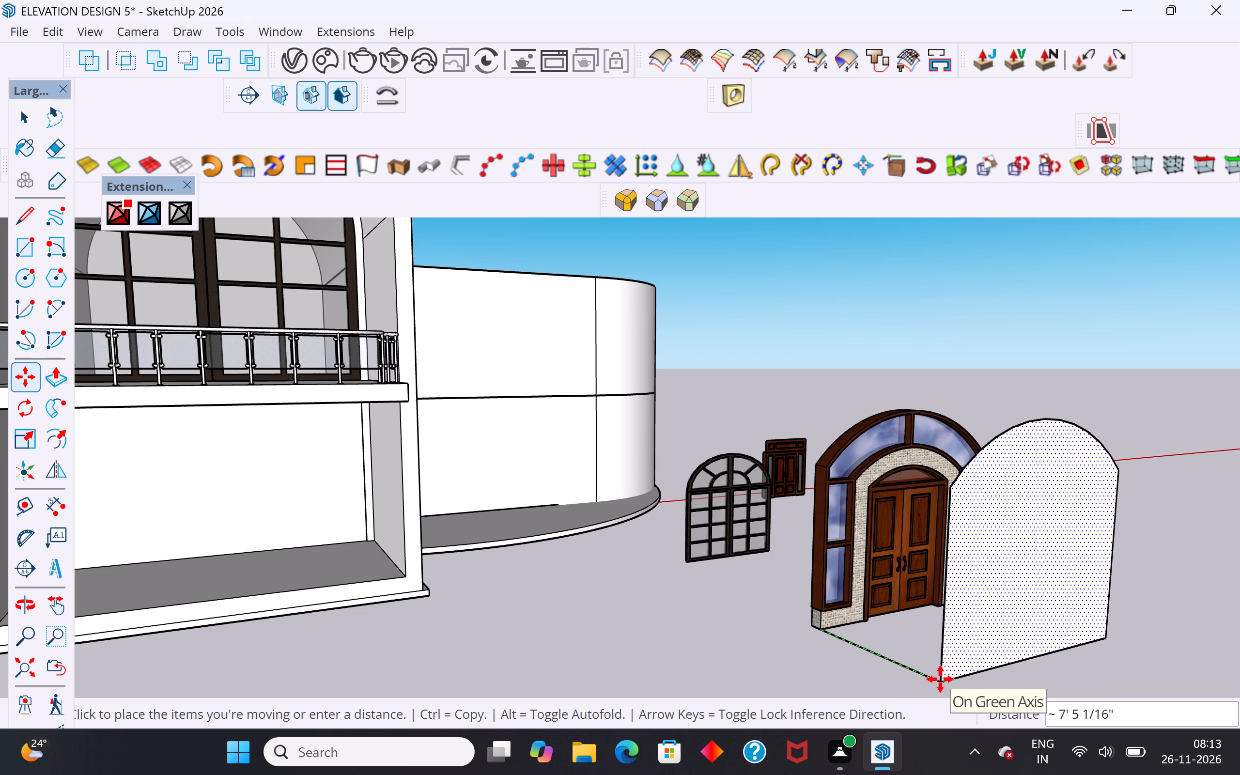
click(939, 680)
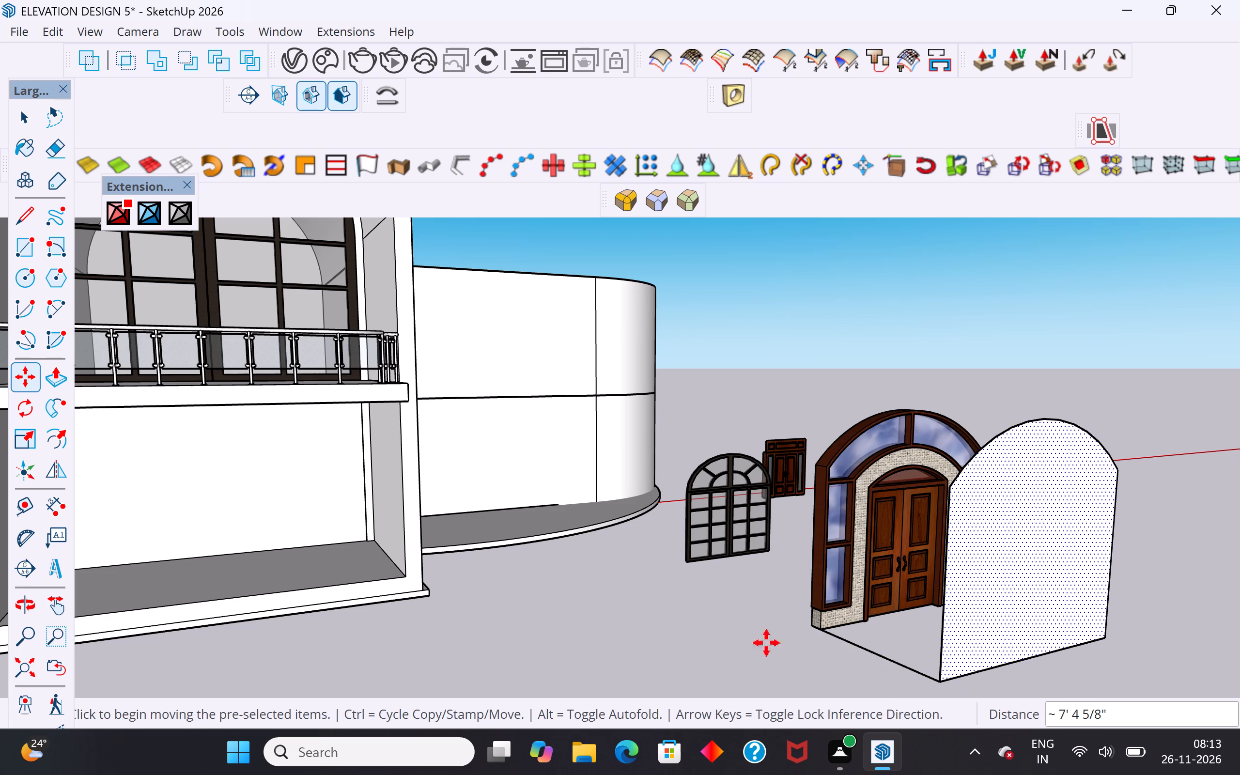
click(26, 118)
click(759, 643)
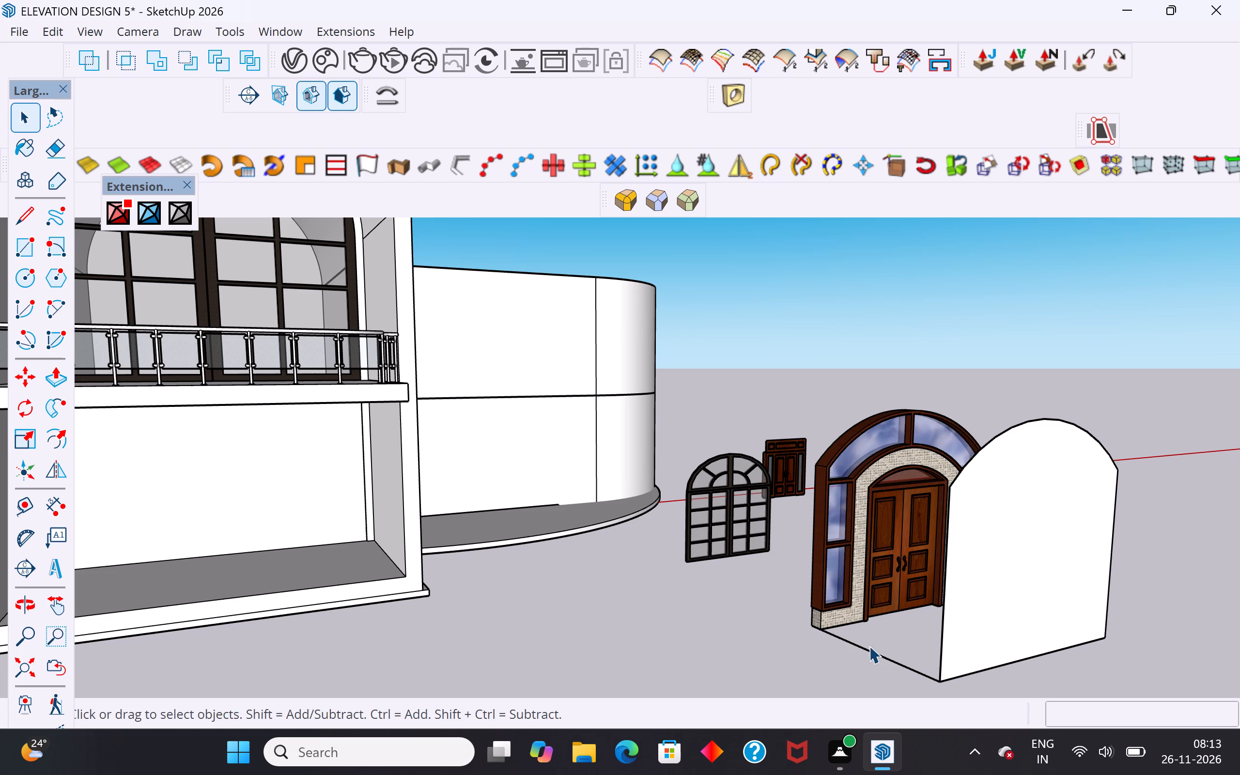
click(869, 646)
click(872, 651)
key(Delete)
Push/Pull the arched face outward about 3' 6" into a solid block.
click(1000, 649)
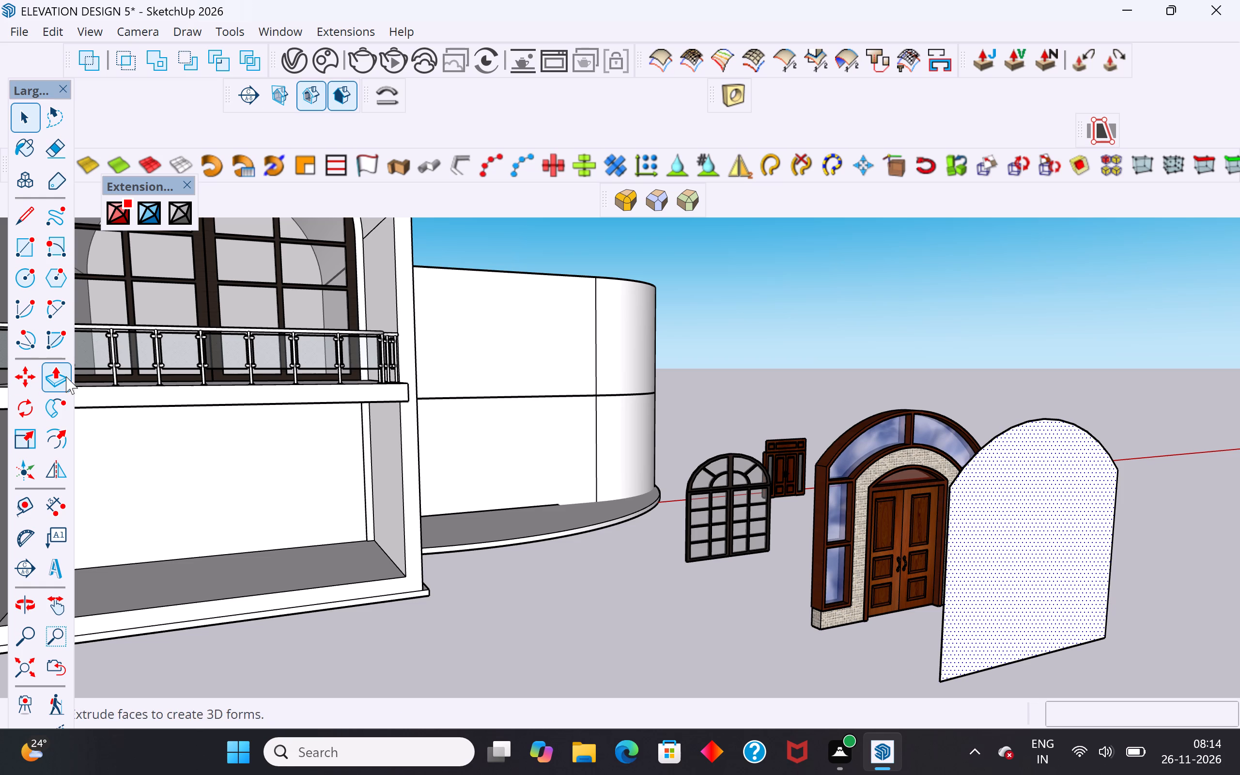
click(66, 376)
click(1034, 601)
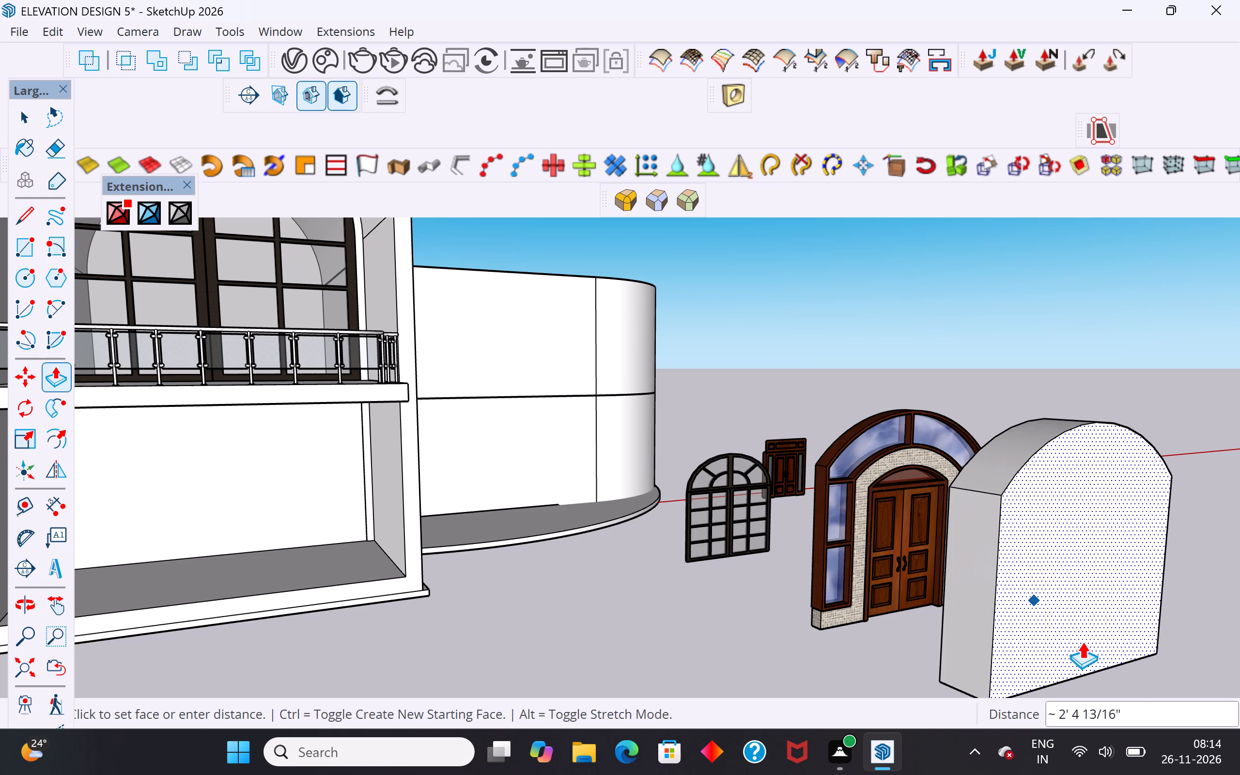
scroll(1012, 583, down, 9)
click(1061, 603)
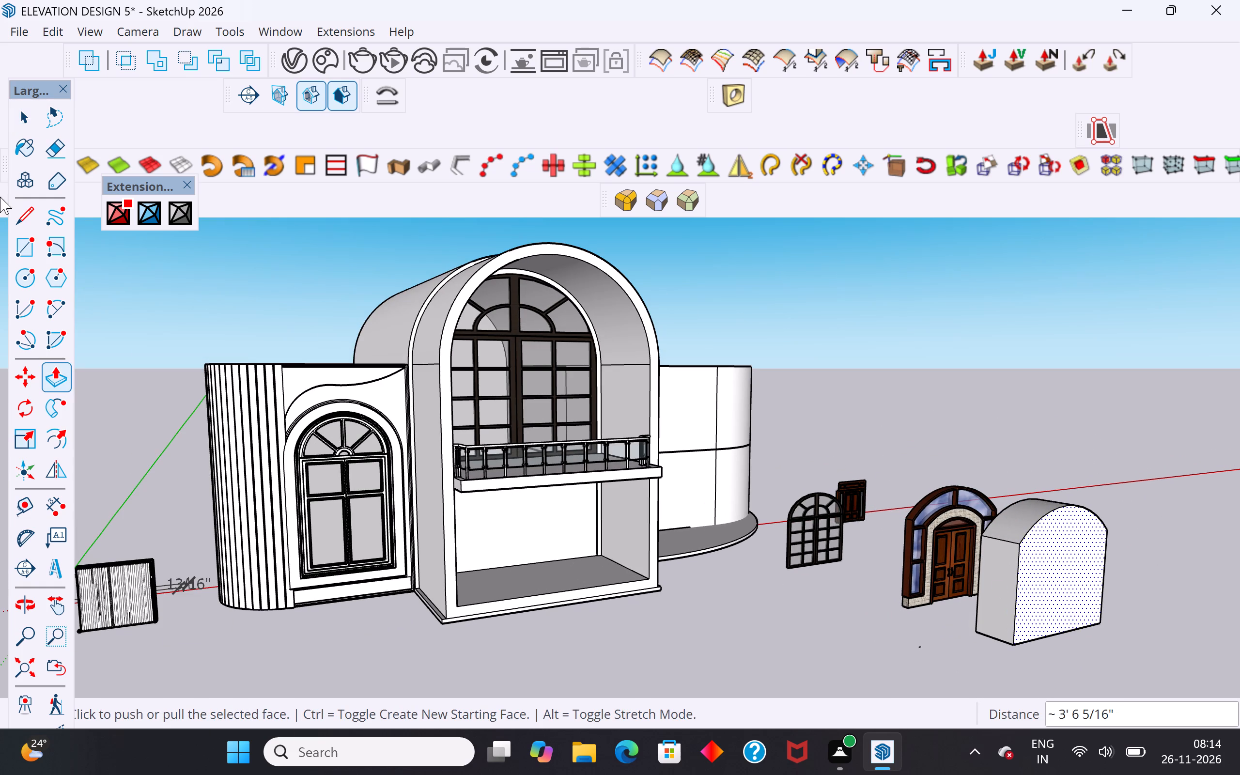
click(19, 127)
click(903, 663)
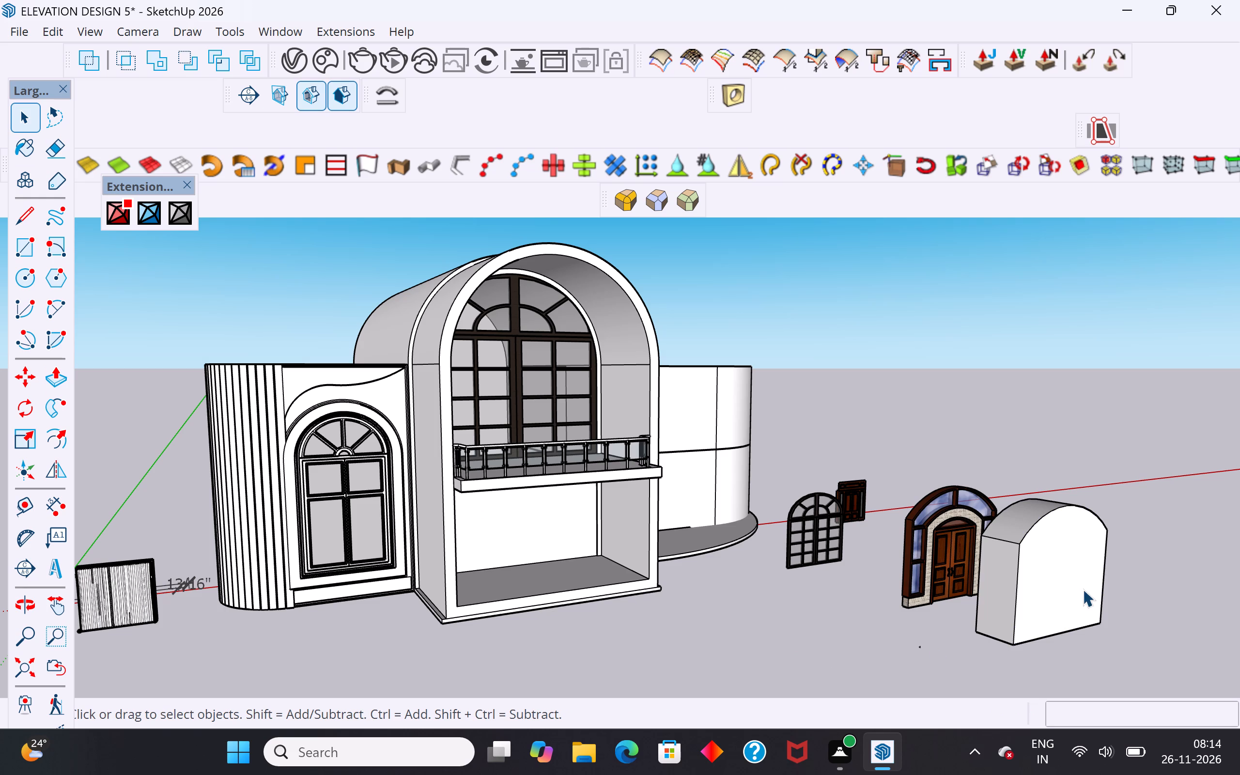
Make a group of the whole arched block.
triple_click(1084, 587)
click(1084, 587)
right_click(1084, 587)
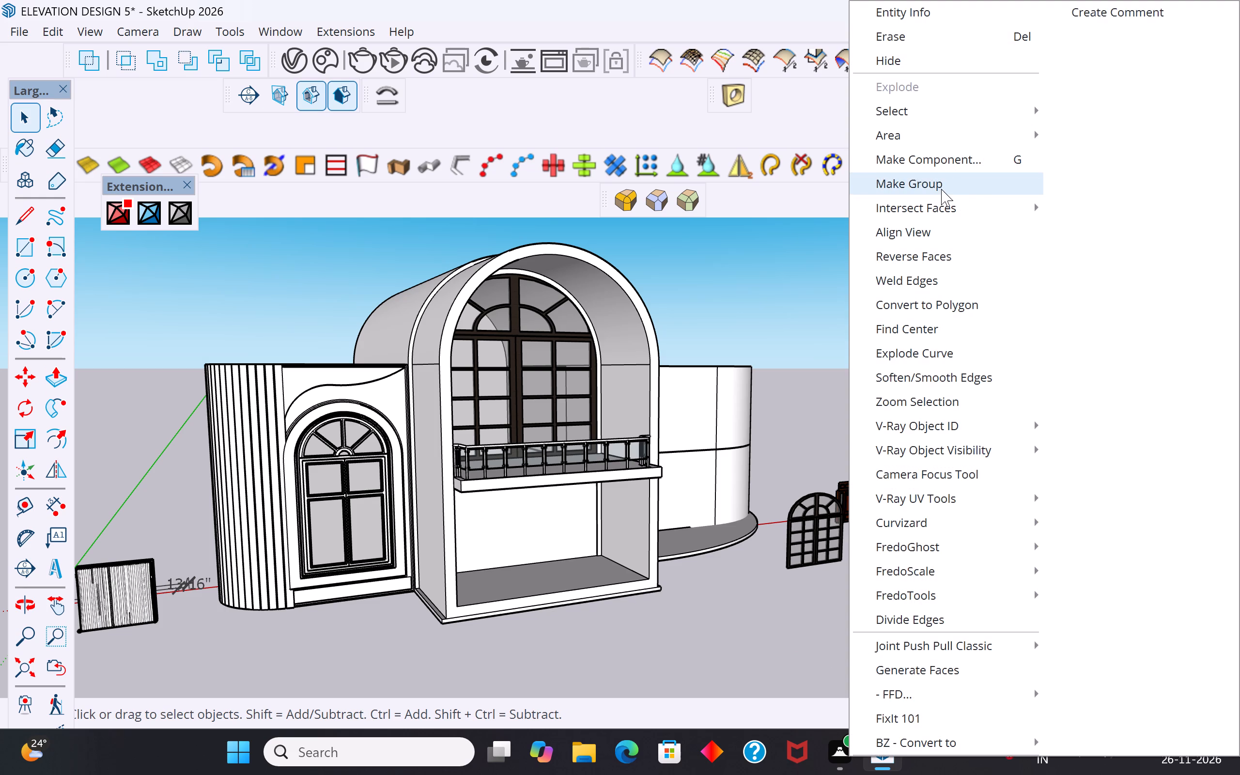
click(940, 190)
click(1087, 615)
click(1150, 579)
Move the arched block about 54' 6" into the ground-floor opening, setting its bottom corner on the back wall's base edge.
middle_drag(1184, 555, 1054, 553)
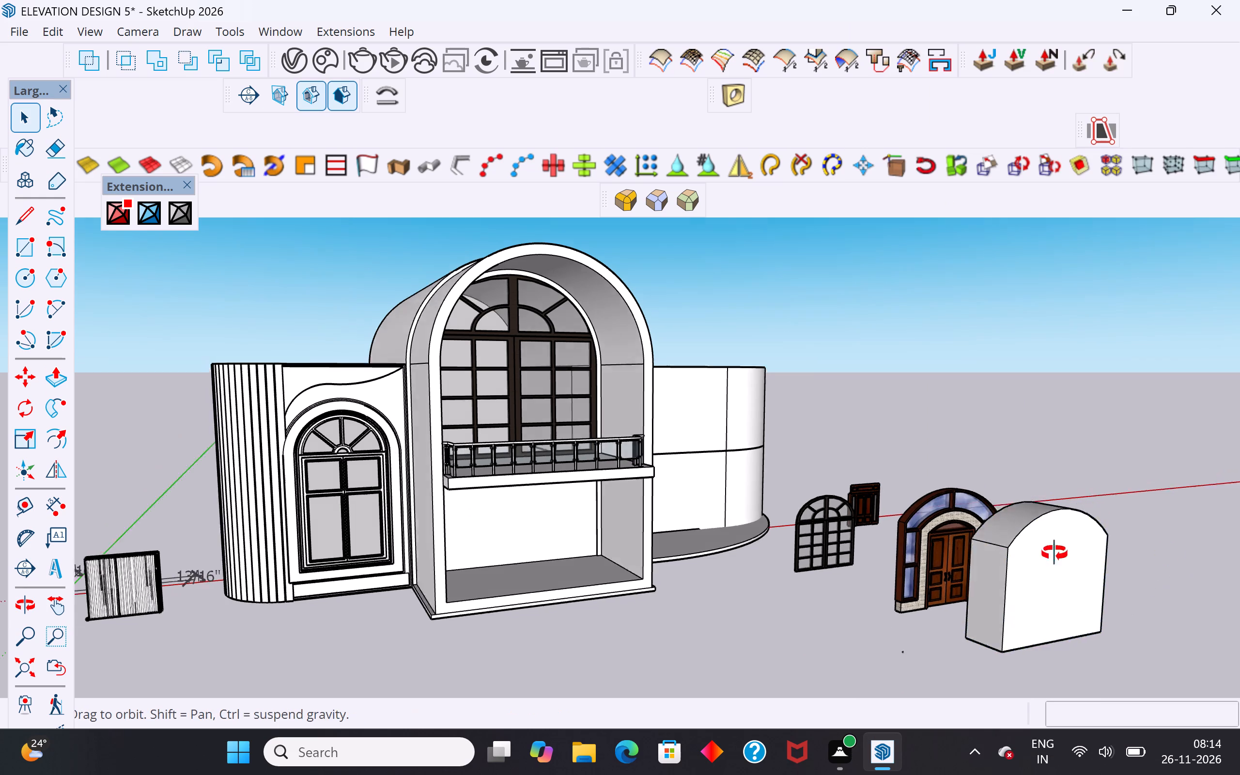
middle_drag(1054, 553, 1012, 544)
click(879, 617)
scroll(907, 568, down, 5)
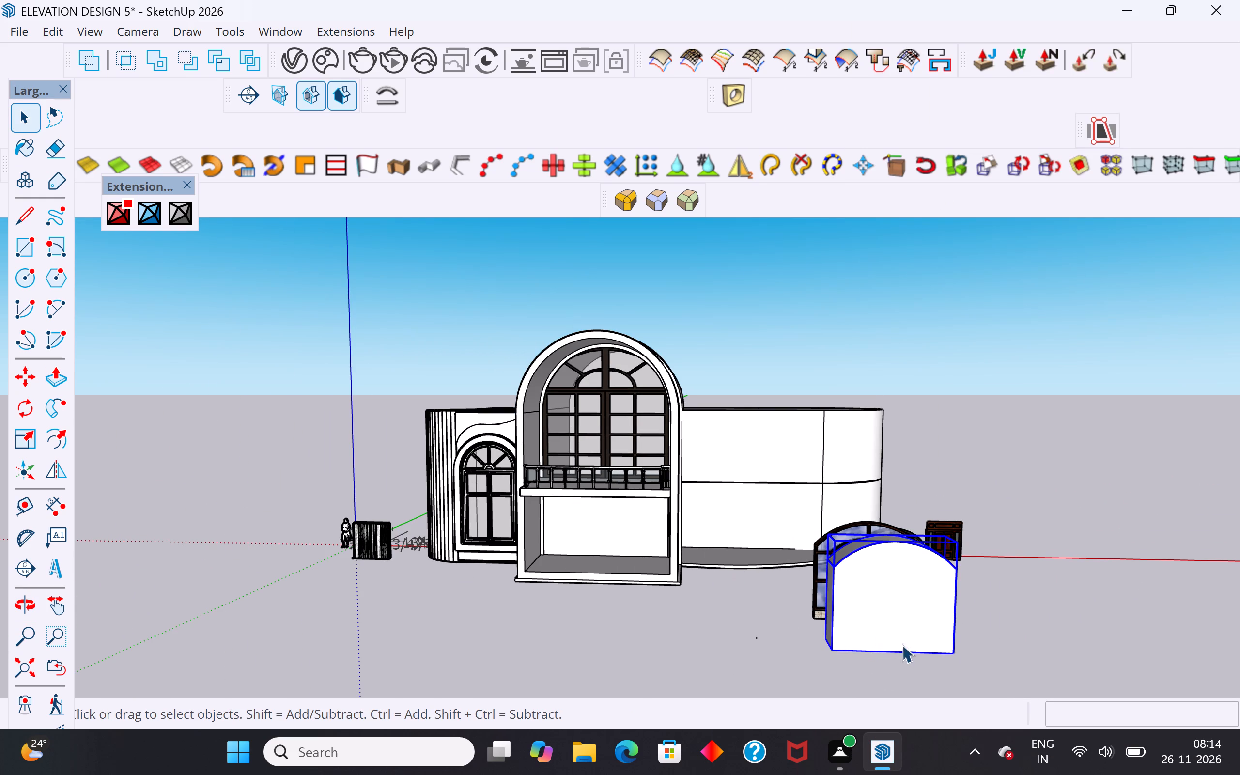
key(m)
click(955, 665)
scroll(632, 558, up, 1)
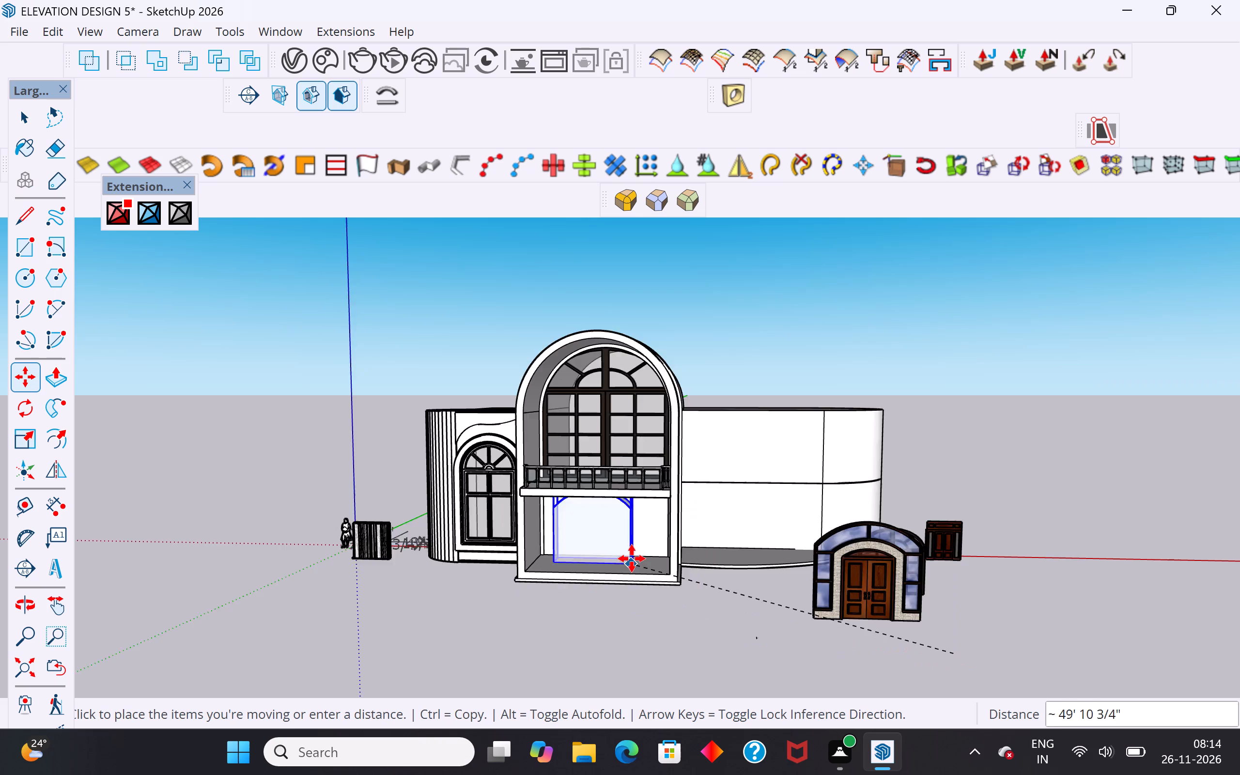
scroll(632, 558, up, 4)
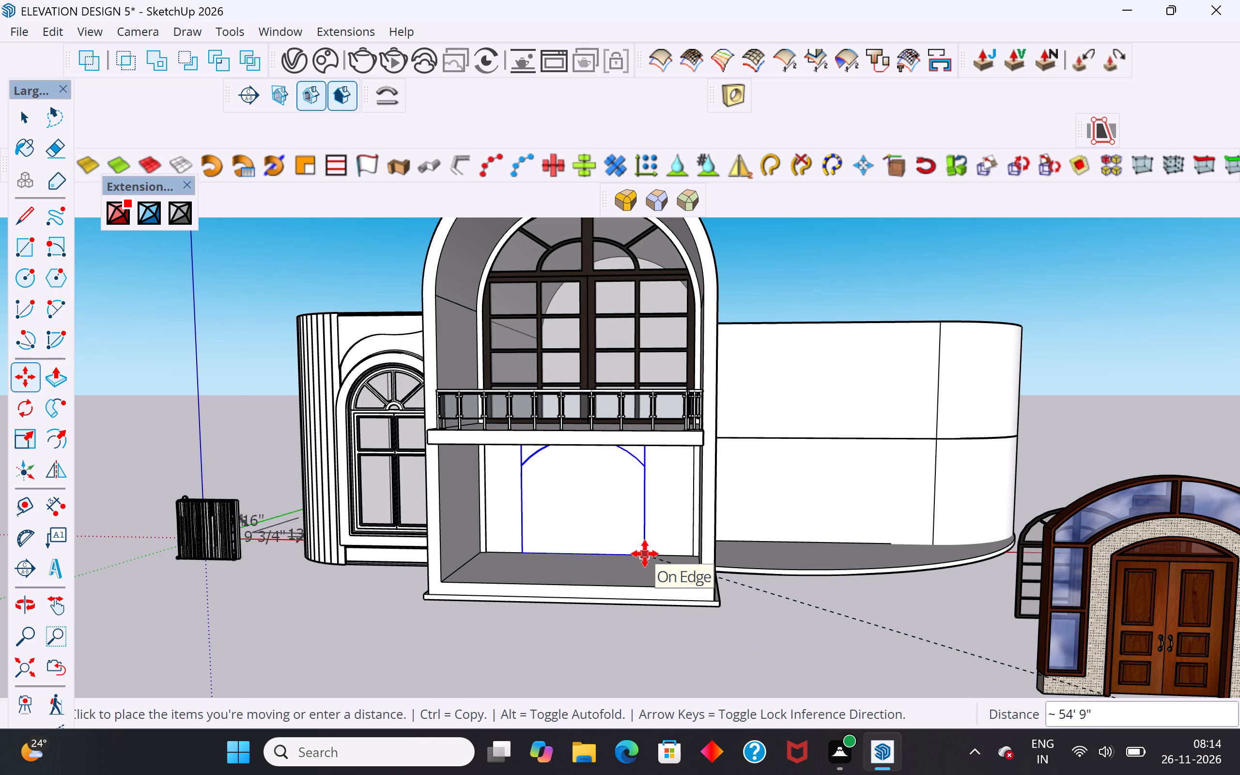
scroll(645, 554, up, 4)
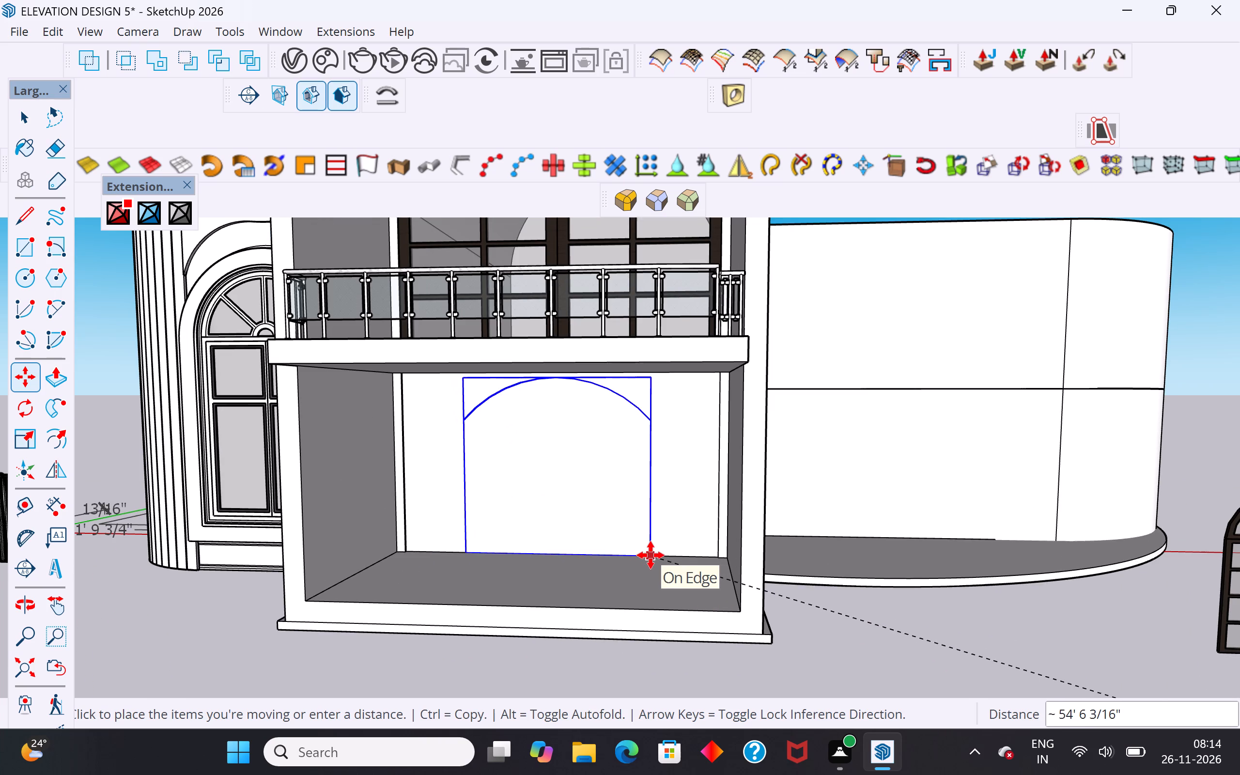
click(651, 555)
Move the arched block about 11 9/16" out from the opening's back wall so it protrudes from it.
middle_drag(652, 561, 911, 626)
scroll(689, 607, up, 9)
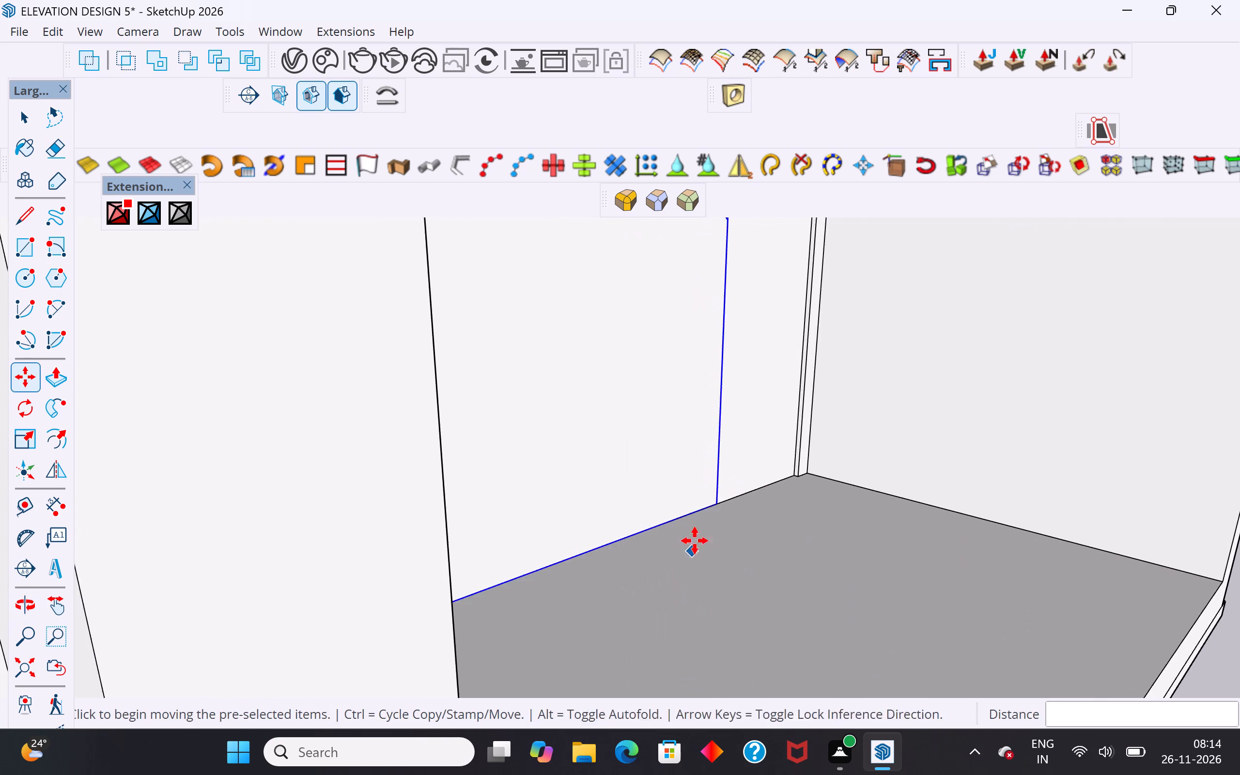
middle_drag(694, 543, 698, 514)
click(728, 477)
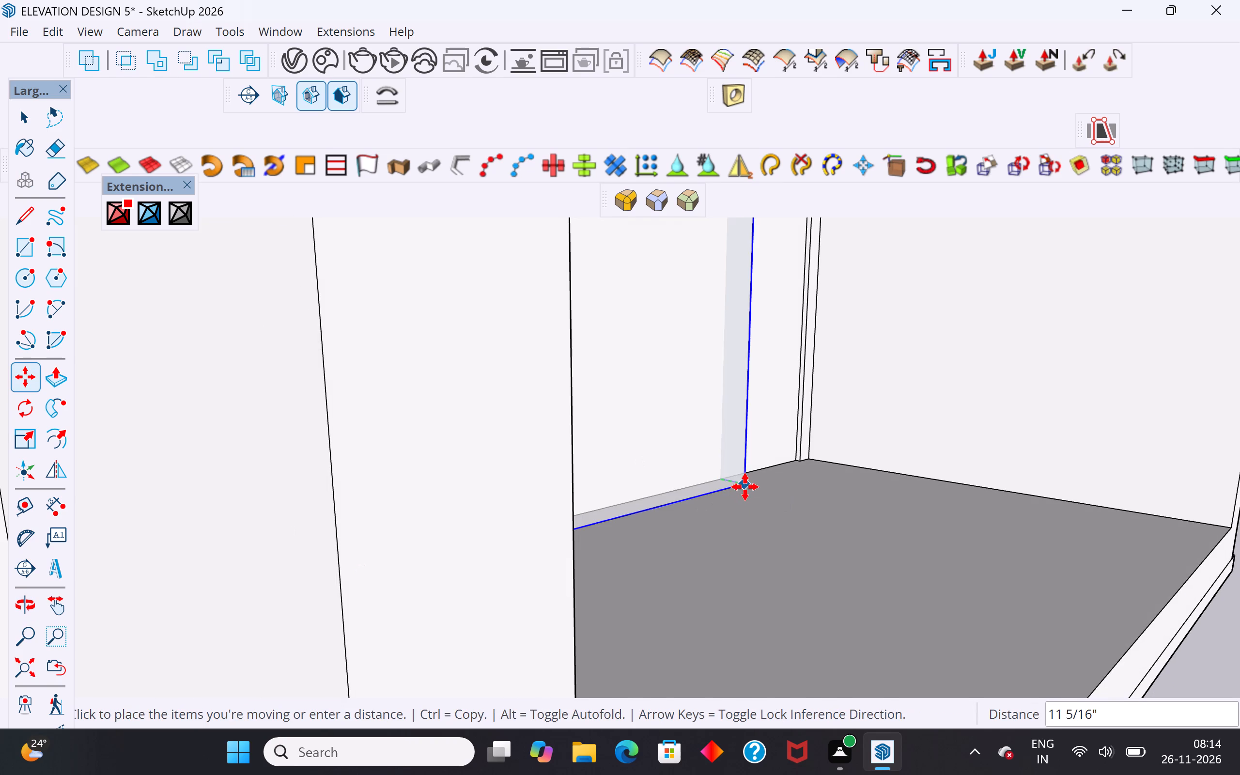
click(745, 487)
click(24, 116)
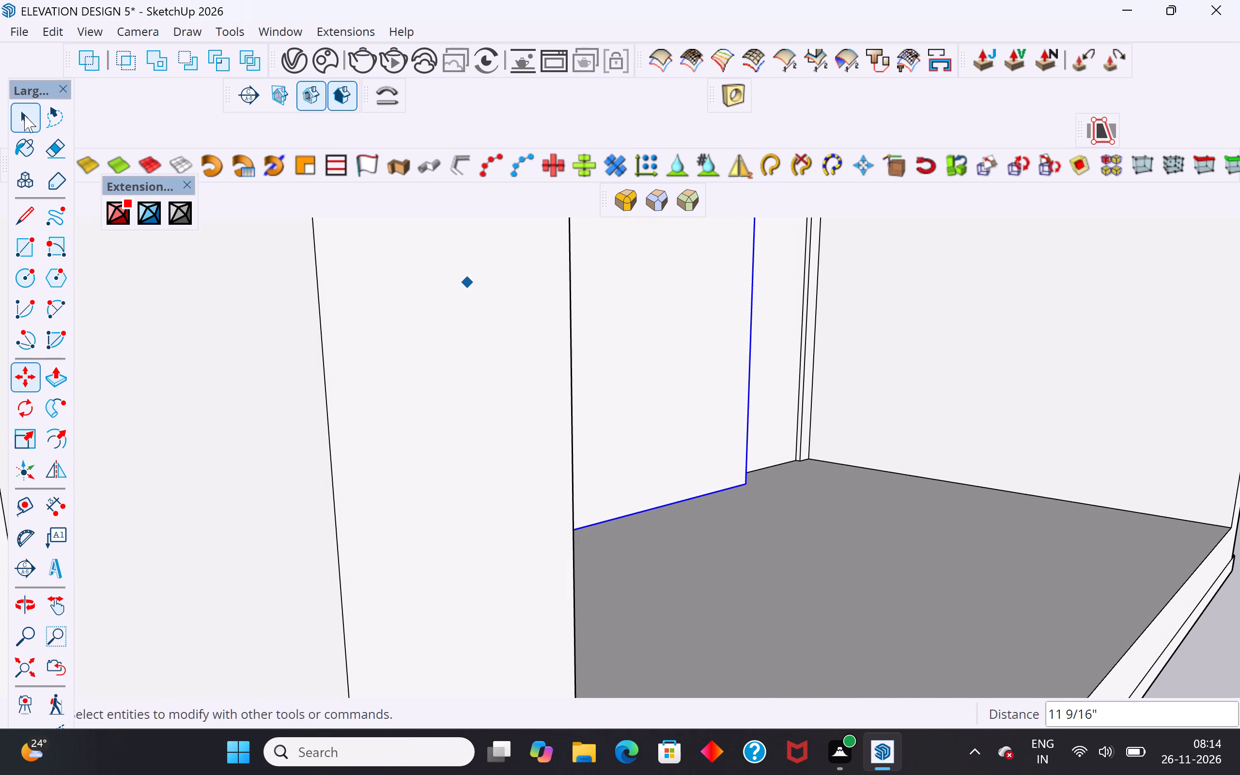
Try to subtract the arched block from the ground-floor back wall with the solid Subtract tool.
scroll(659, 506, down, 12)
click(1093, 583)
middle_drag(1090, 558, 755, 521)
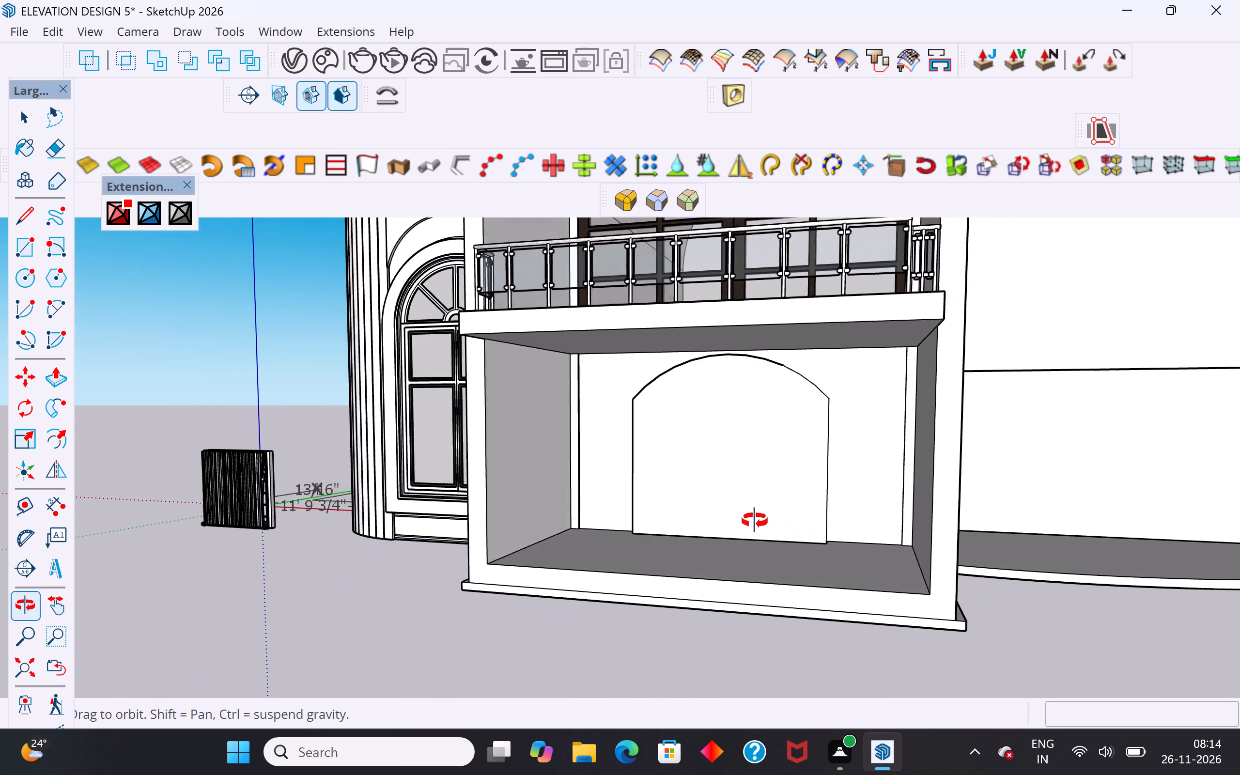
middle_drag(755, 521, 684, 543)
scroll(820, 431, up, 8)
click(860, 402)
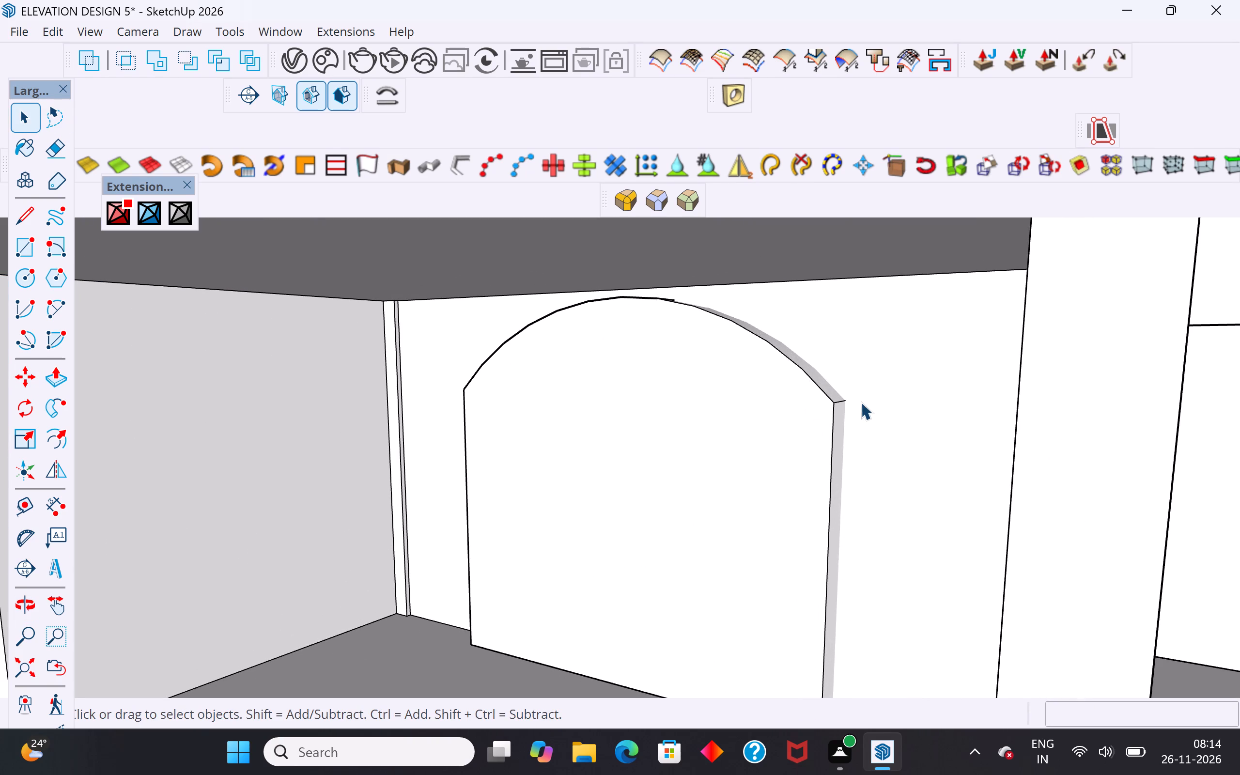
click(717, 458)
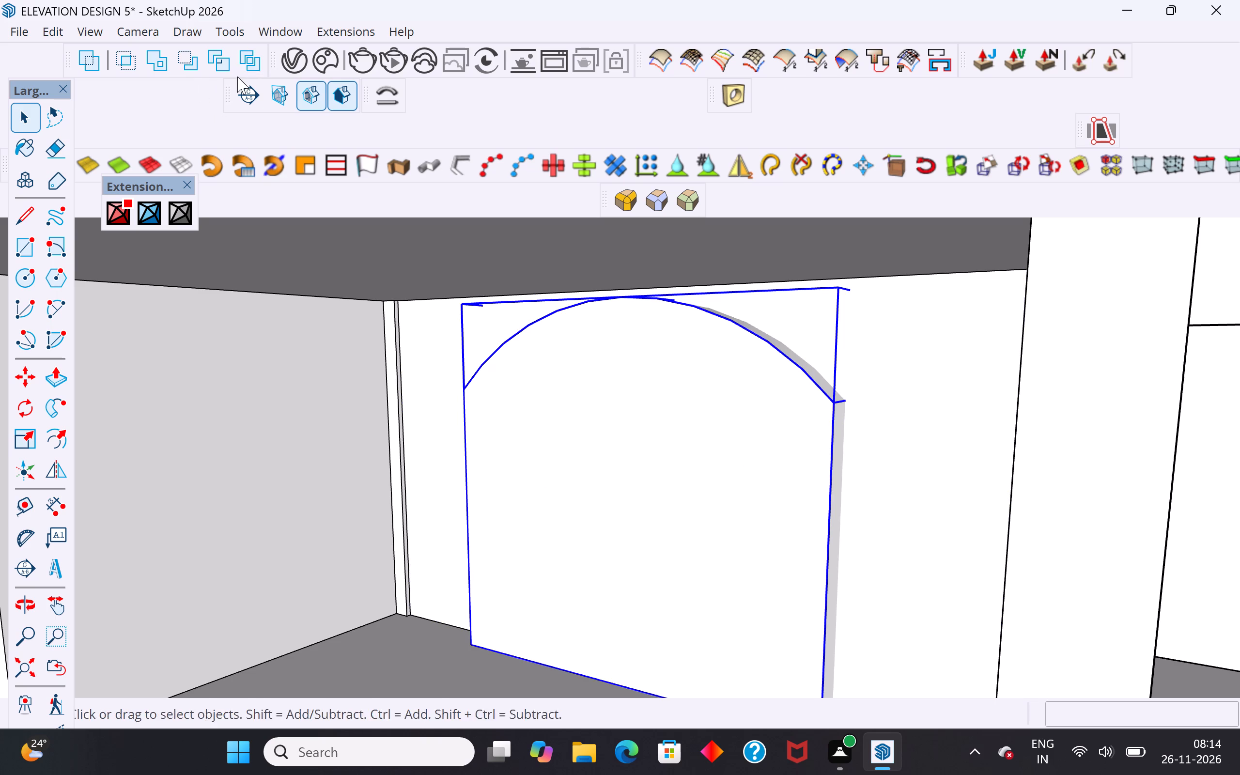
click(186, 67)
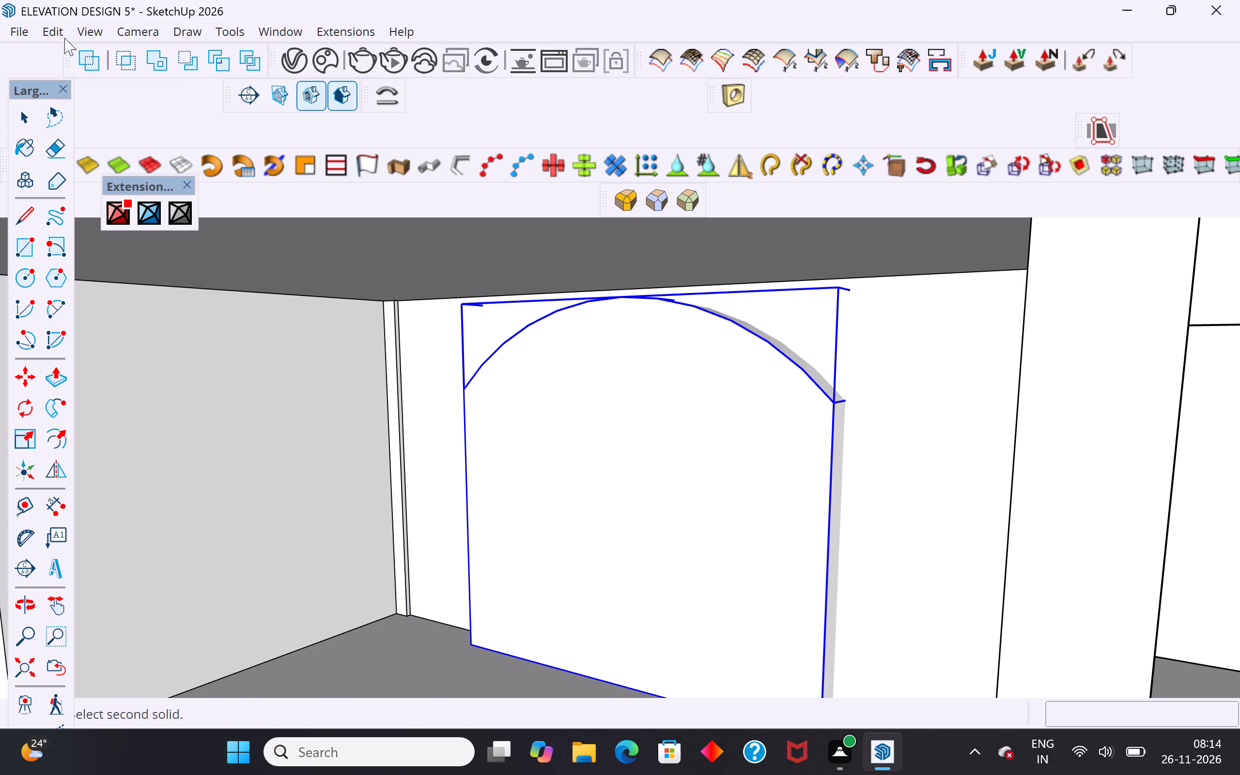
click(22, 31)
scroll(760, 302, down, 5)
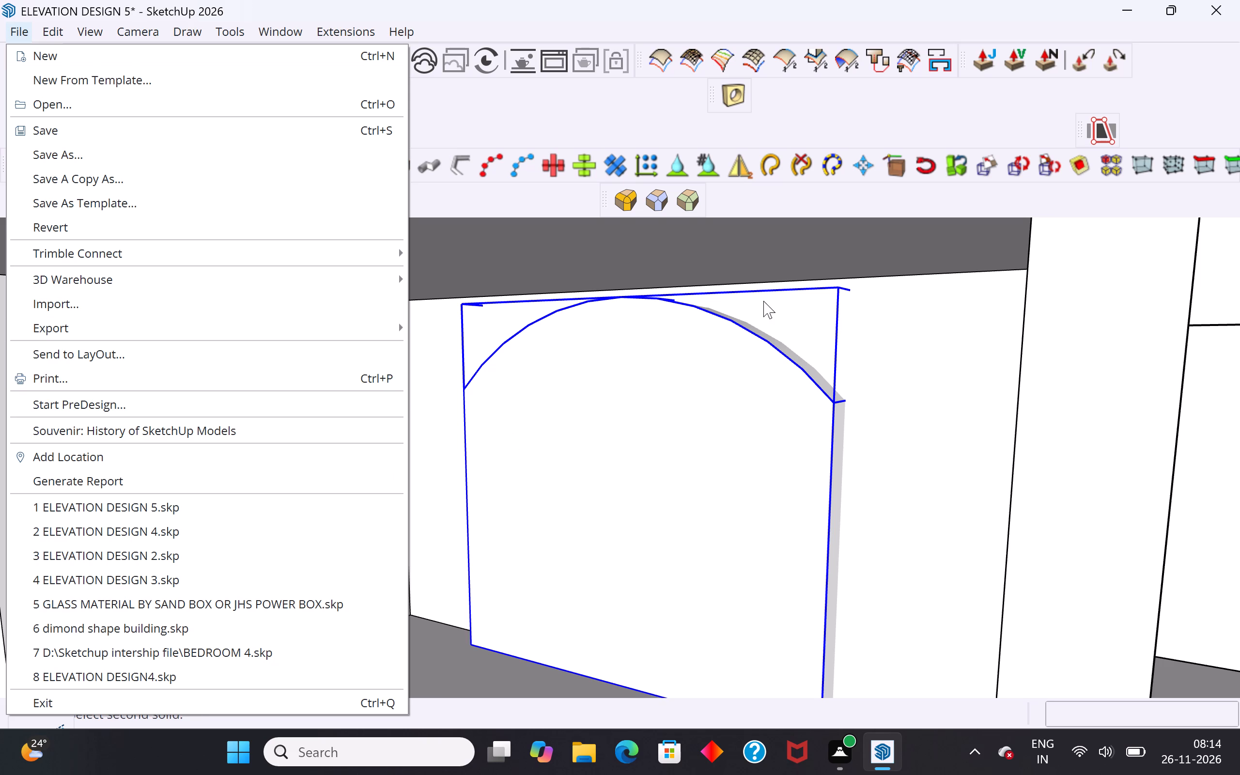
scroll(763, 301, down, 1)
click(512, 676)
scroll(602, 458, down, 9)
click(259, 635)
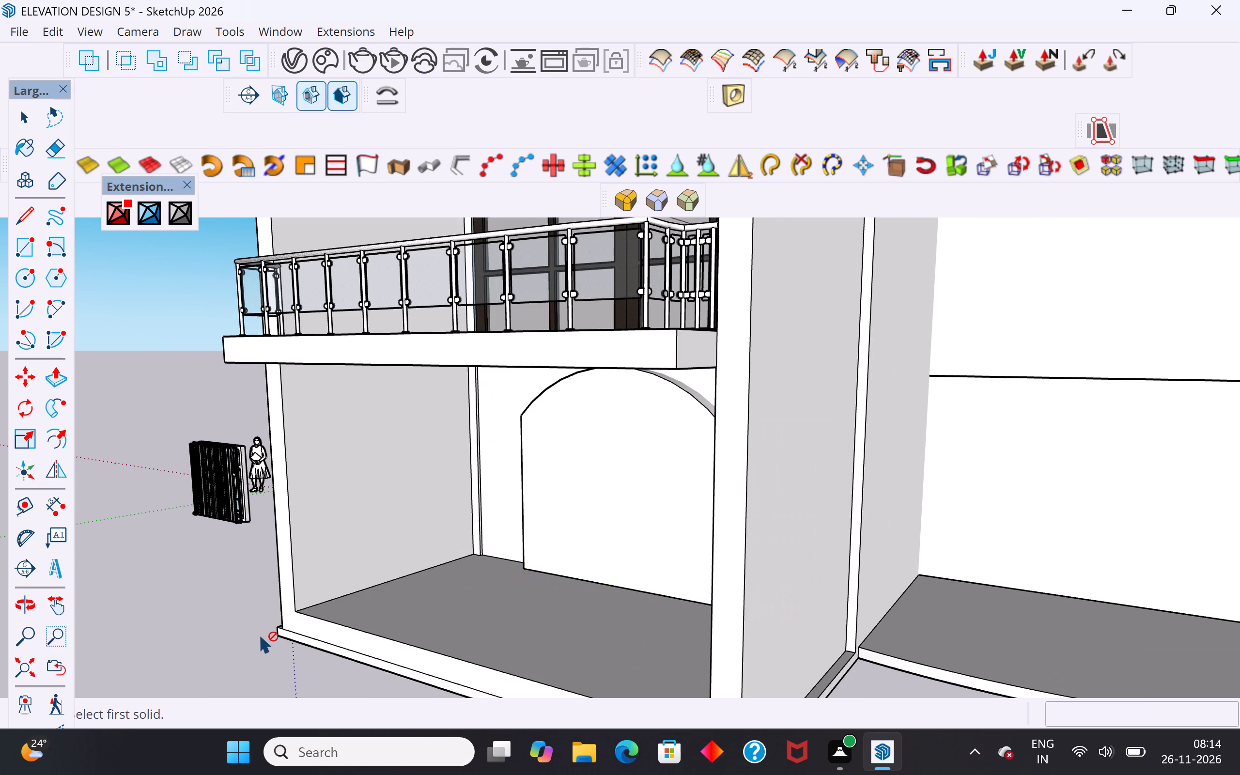
Place a vertical guide 4' in from the left edge of the ground-floor opening's back wall.
middle_drag(439, 627, 623, 581)
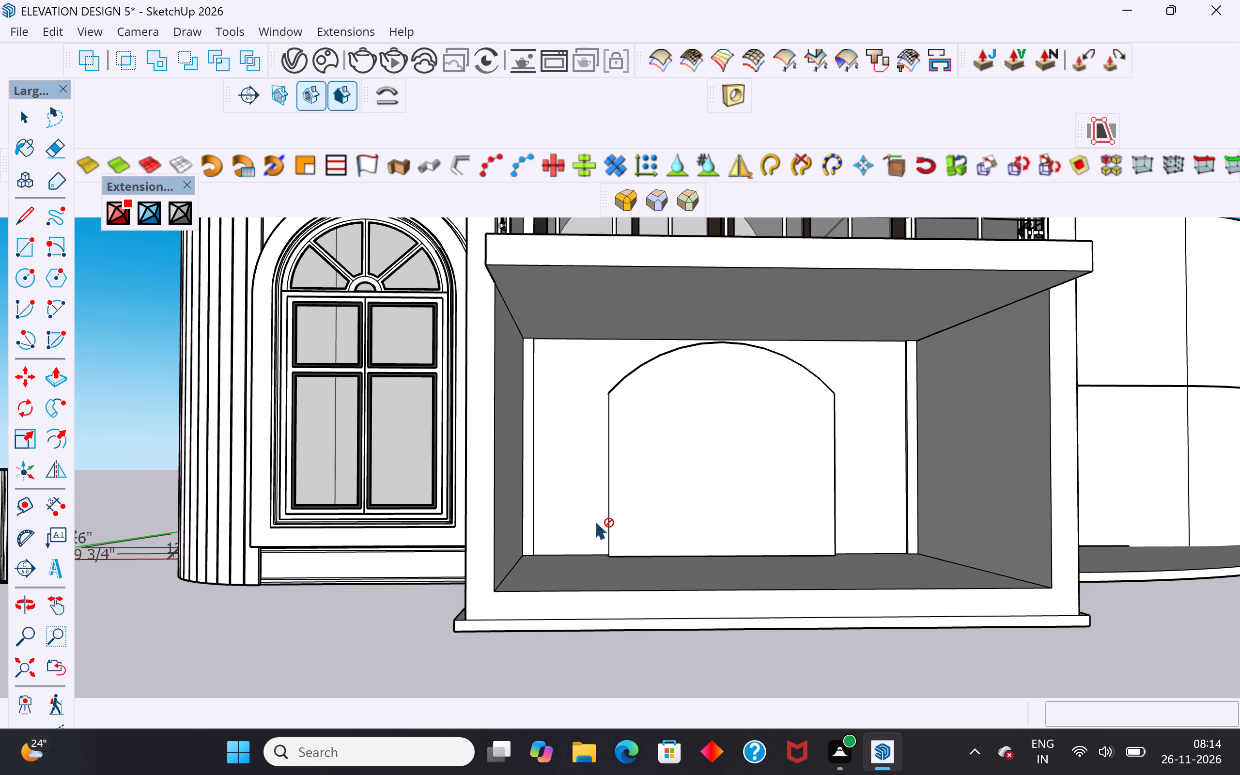
click(20, 505)
scroll(552, 447, up, 6)
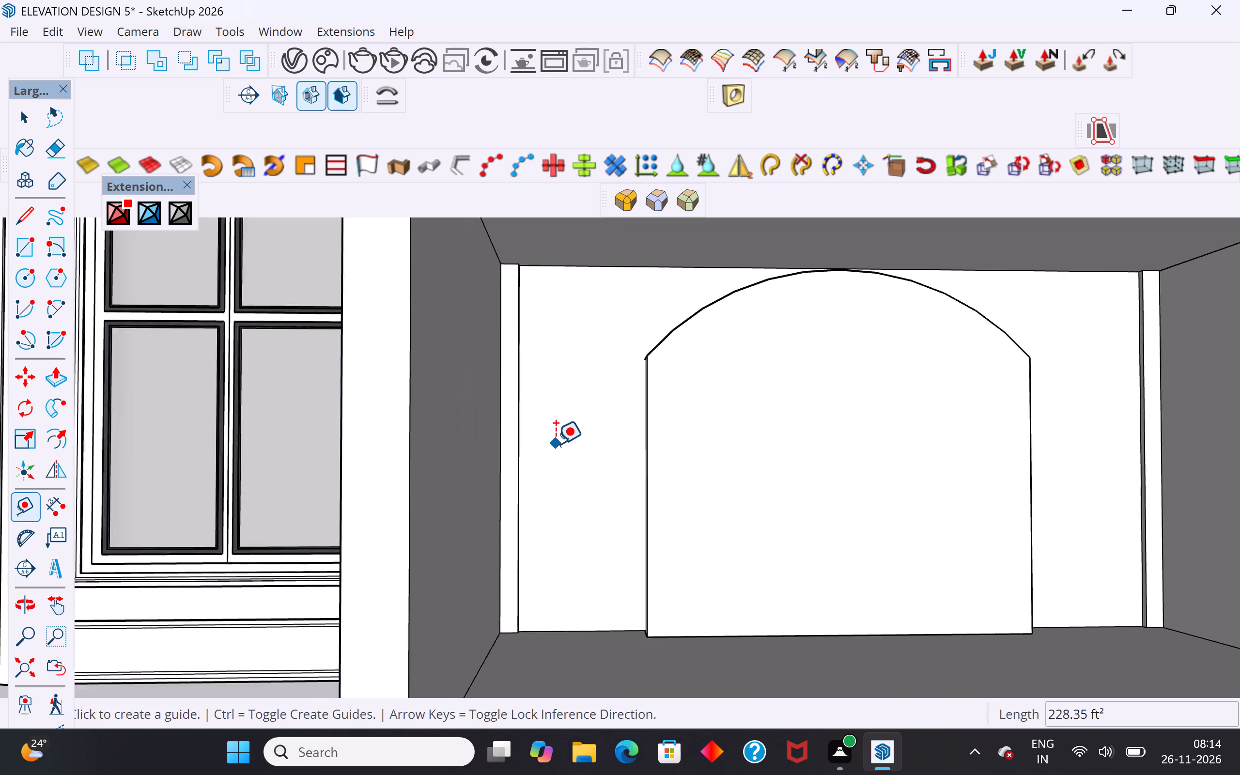
scroll(556, 444, up, 1)
scroll(483, 449, up, 8)
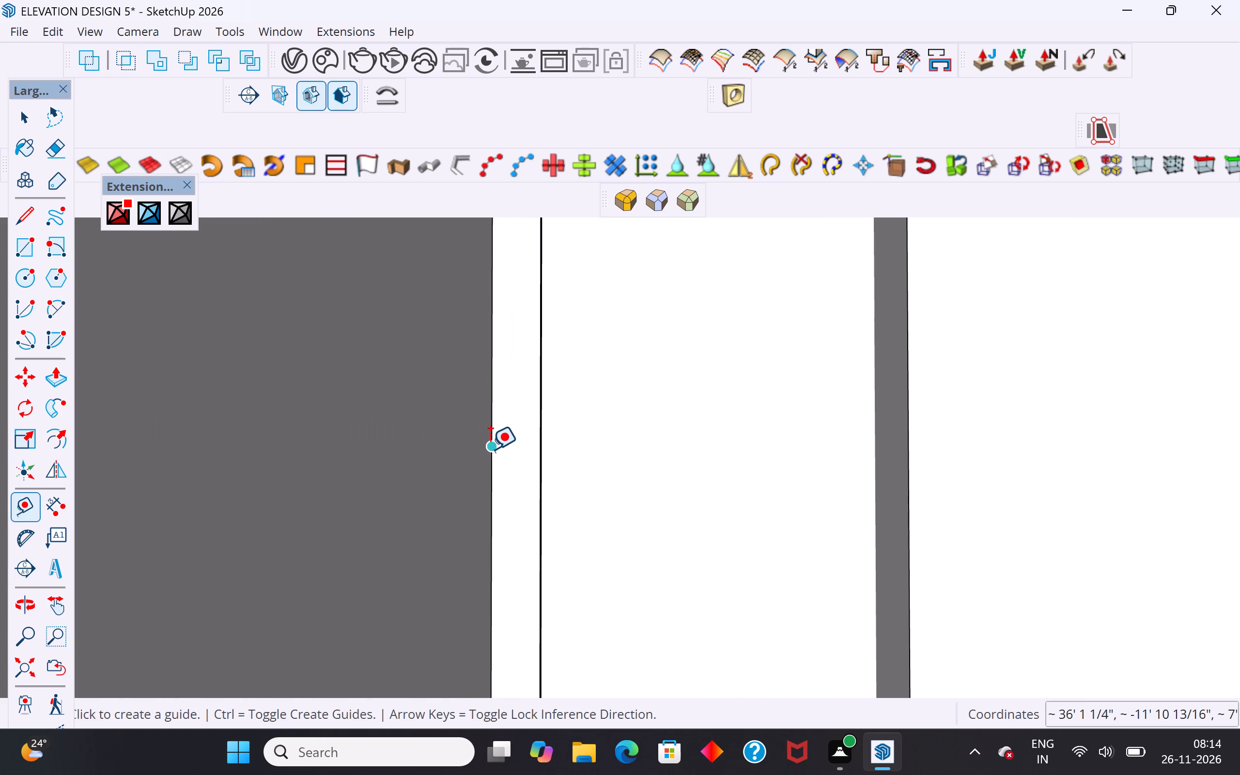
click(490, 449)
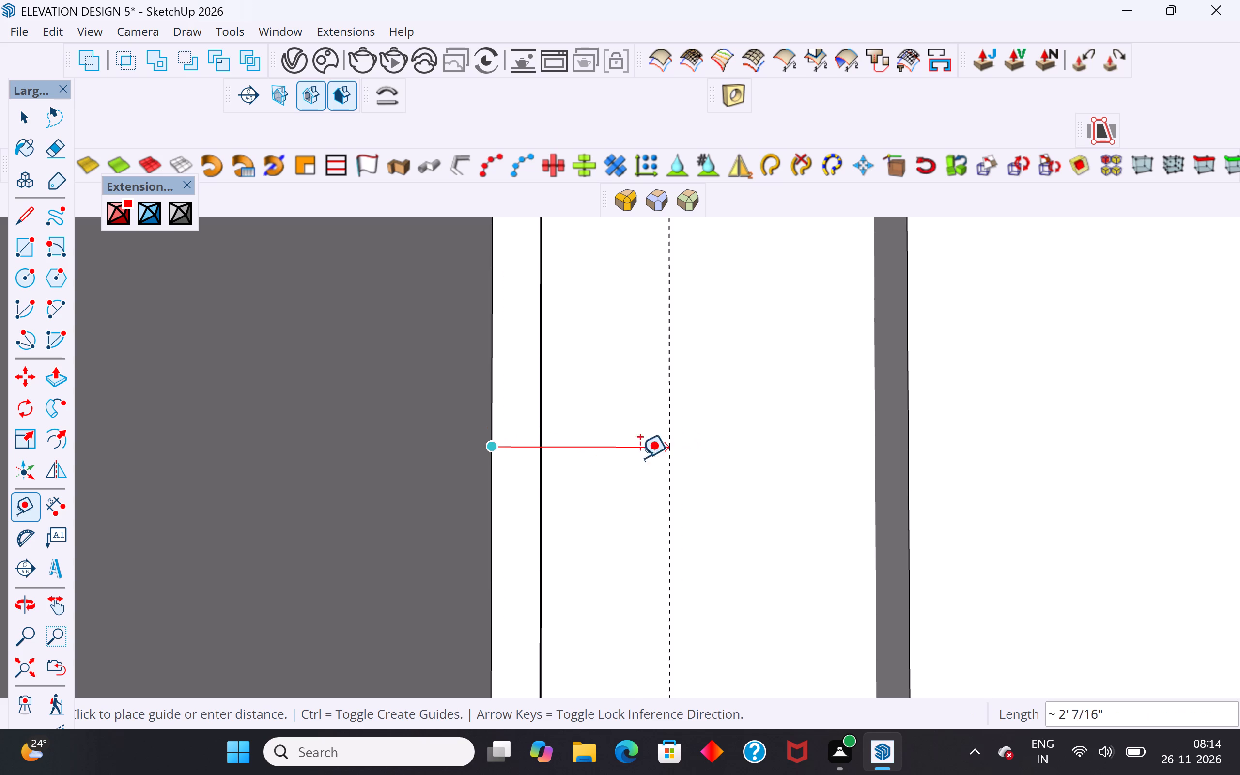
key(Escape)
click(492, 380)
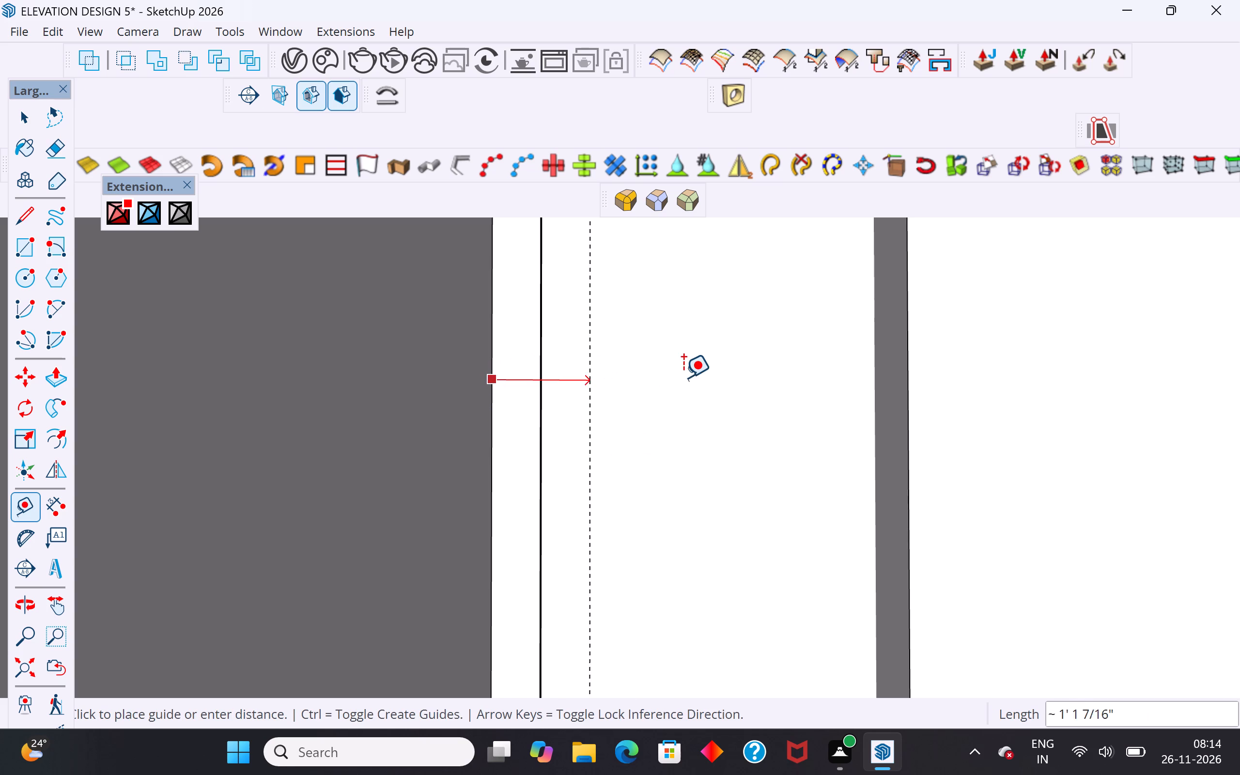
text(4')
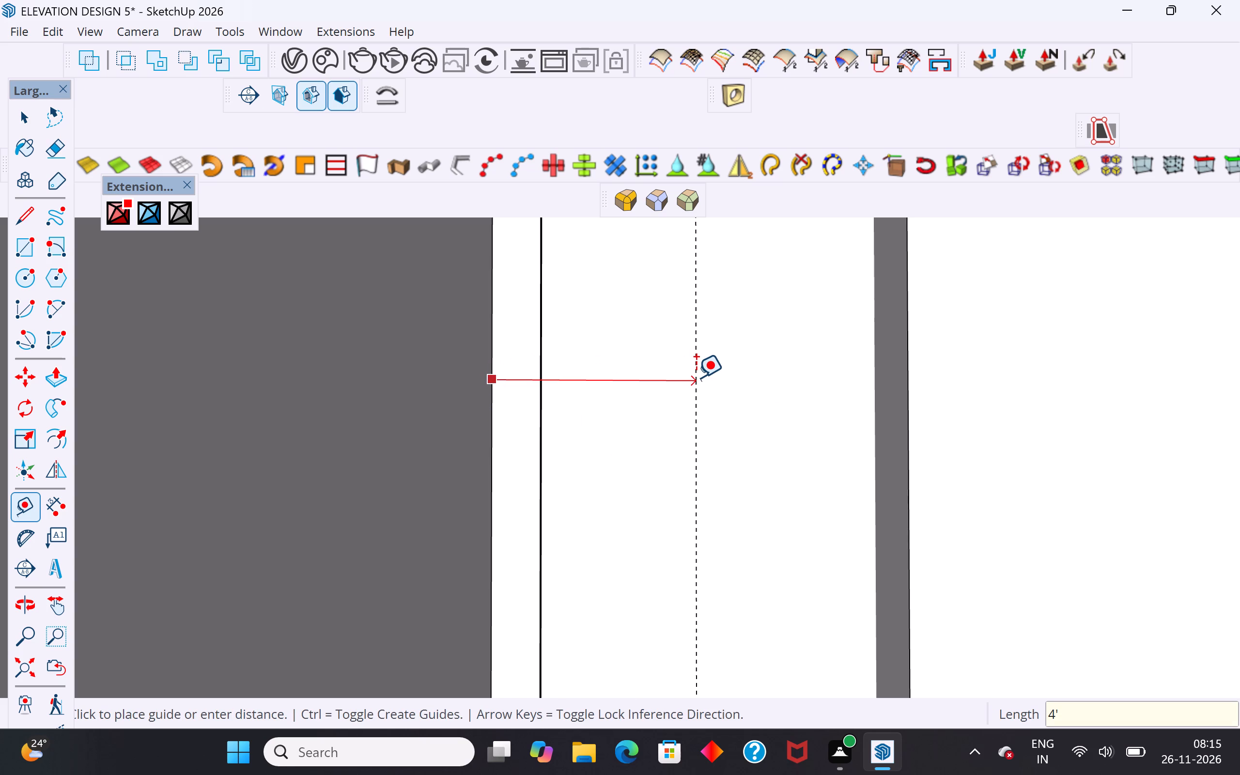
key(Return)
Place a second vertical guide 4' in from the right edge of the back wall.
scroll(360, 524, down, 9)
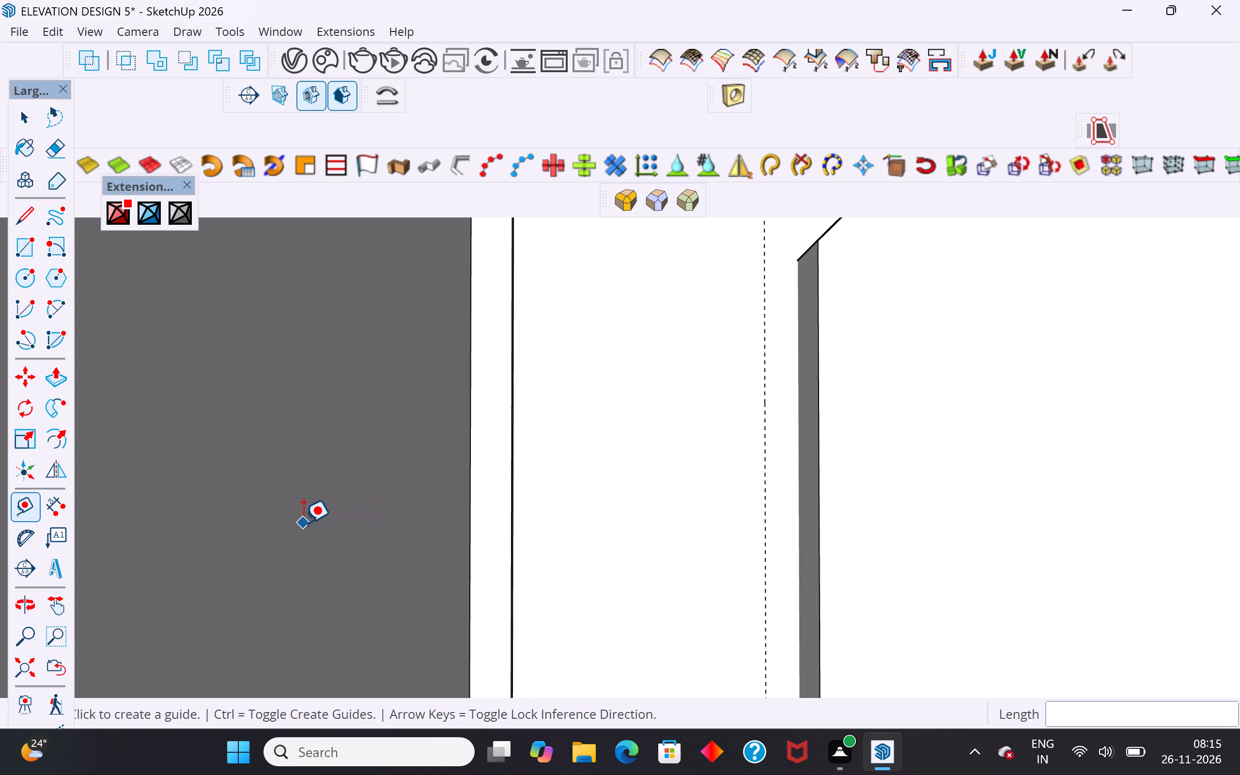
scroll(303, 523, down, 14)
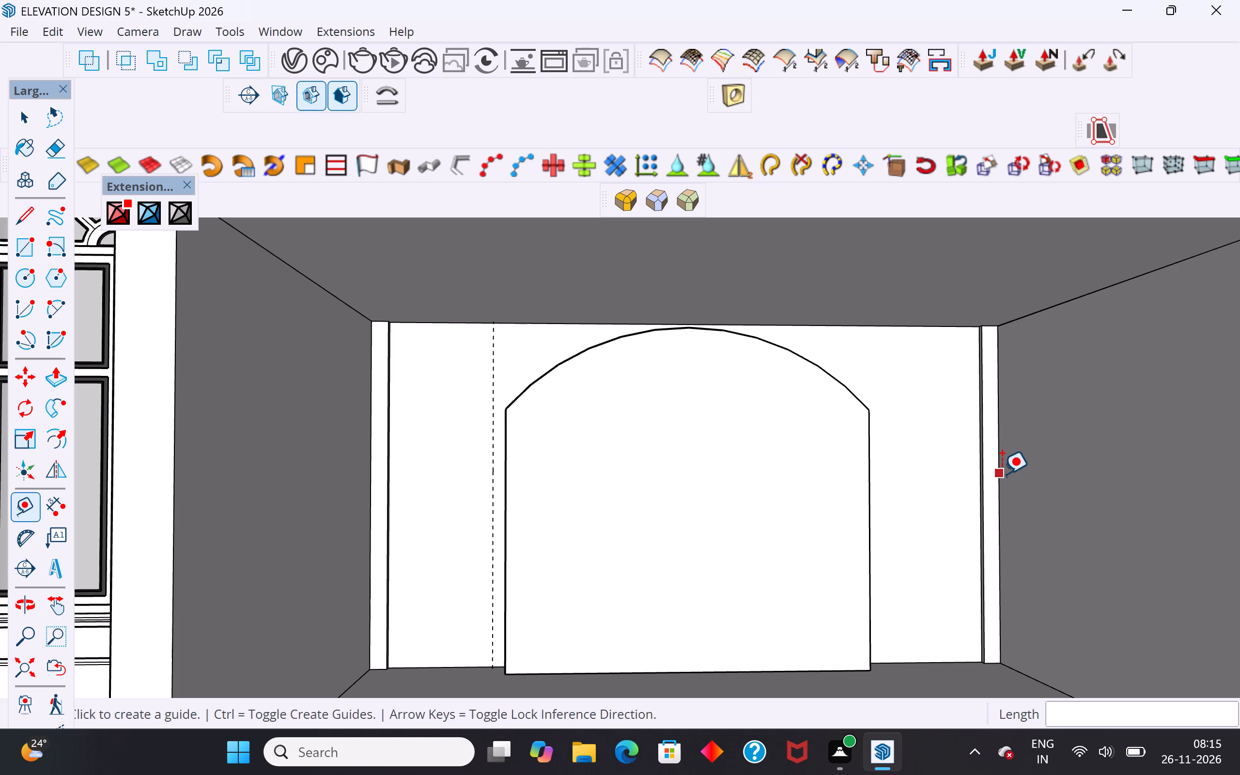
click(1002, 474)
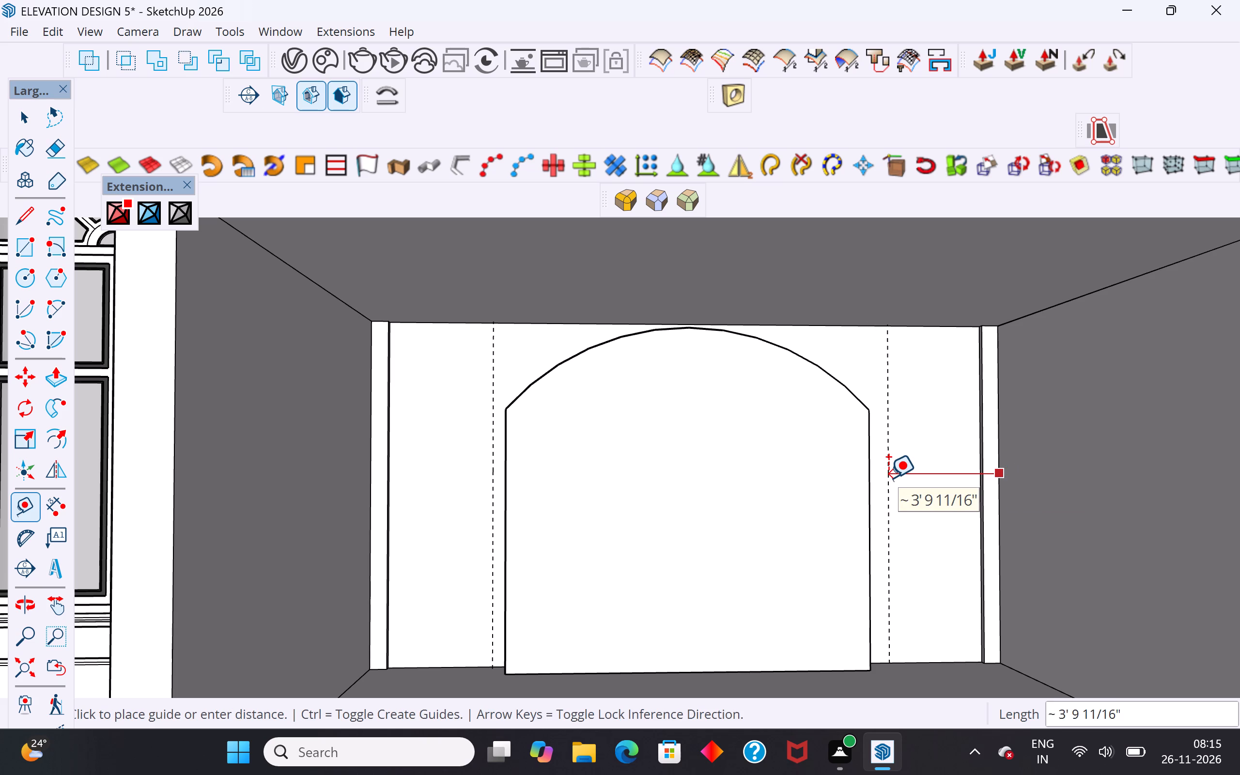
text(4')
key(Return)
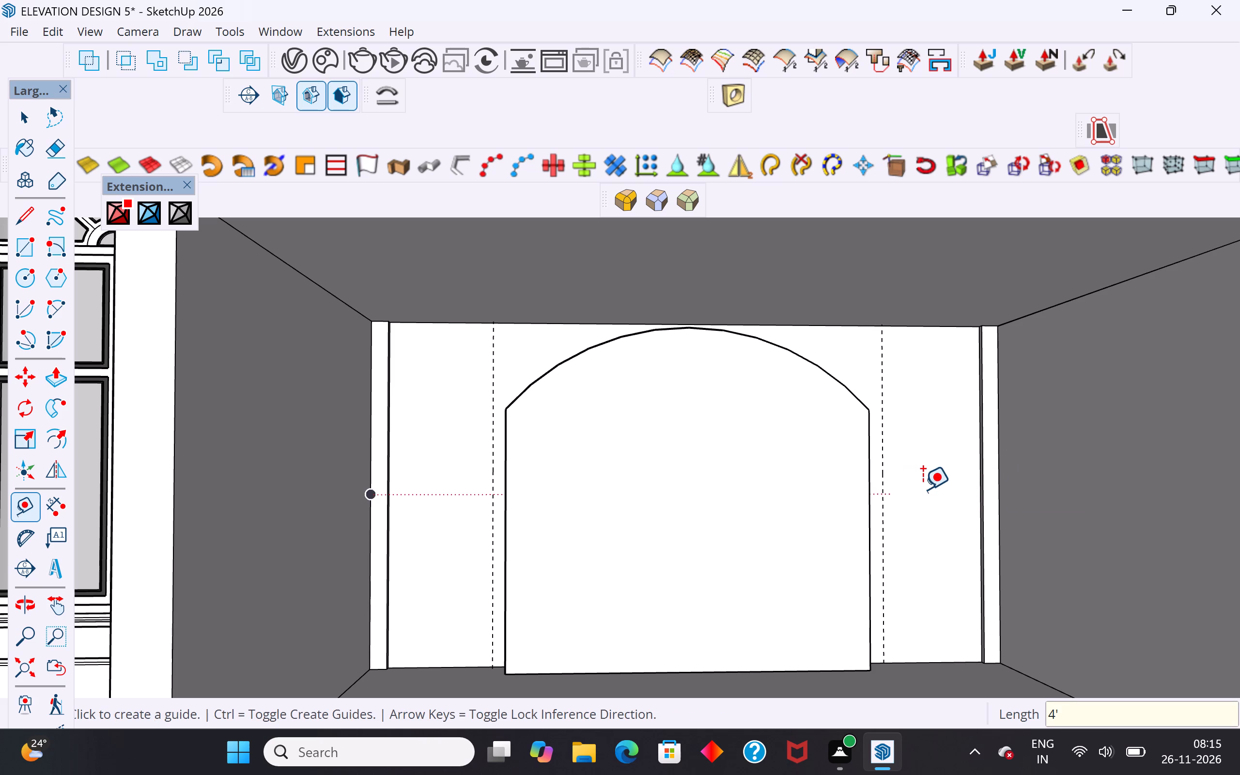
On the back wall's face, draw a vertical line about 8' 5 7/8" along the arched block's right side, from floor to arch spring point.
scroll(923, 489, down, 4)
middle_drag(923, 489, 871, 488)
scroll(922, 489, up, 1)
click(28, 122)
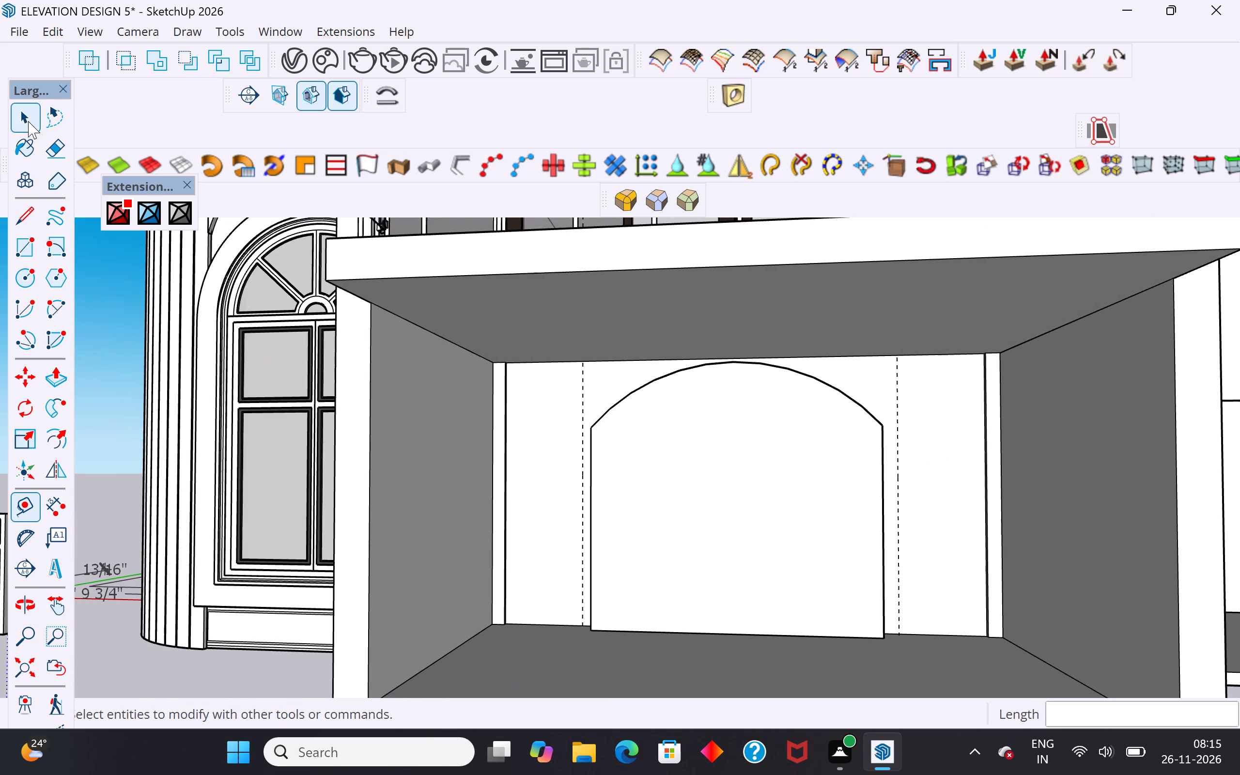
double_click(908, 450)
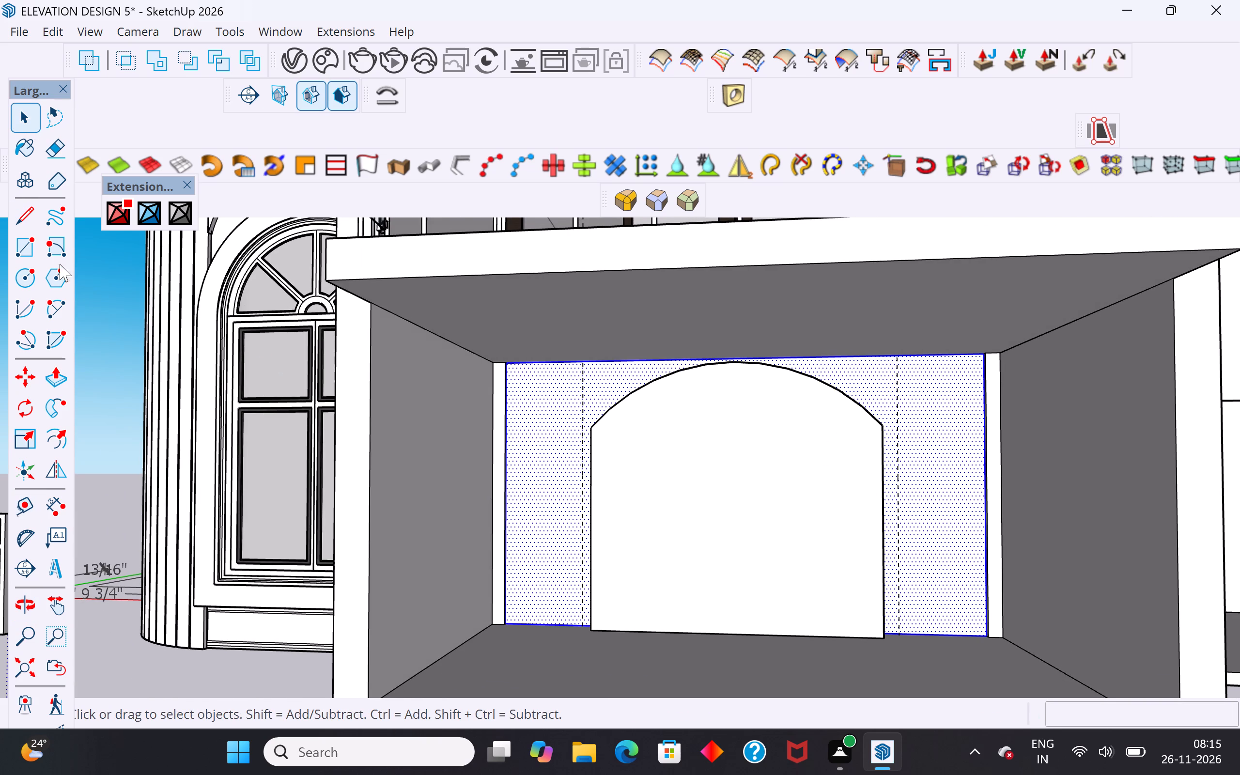
click(33, 215)
scroll(914, 655, up, 4)
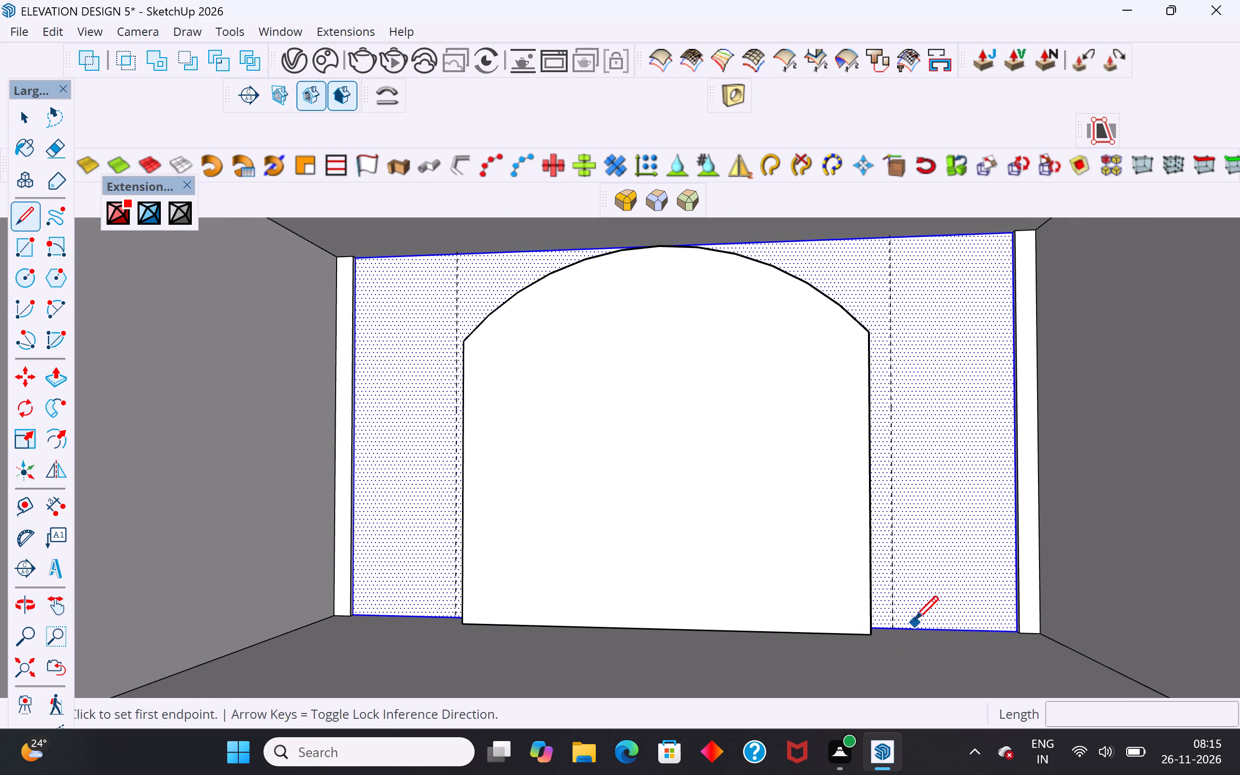
middle_drag(914, 622, 864, 631)
scroll(848, 628, up, 11)
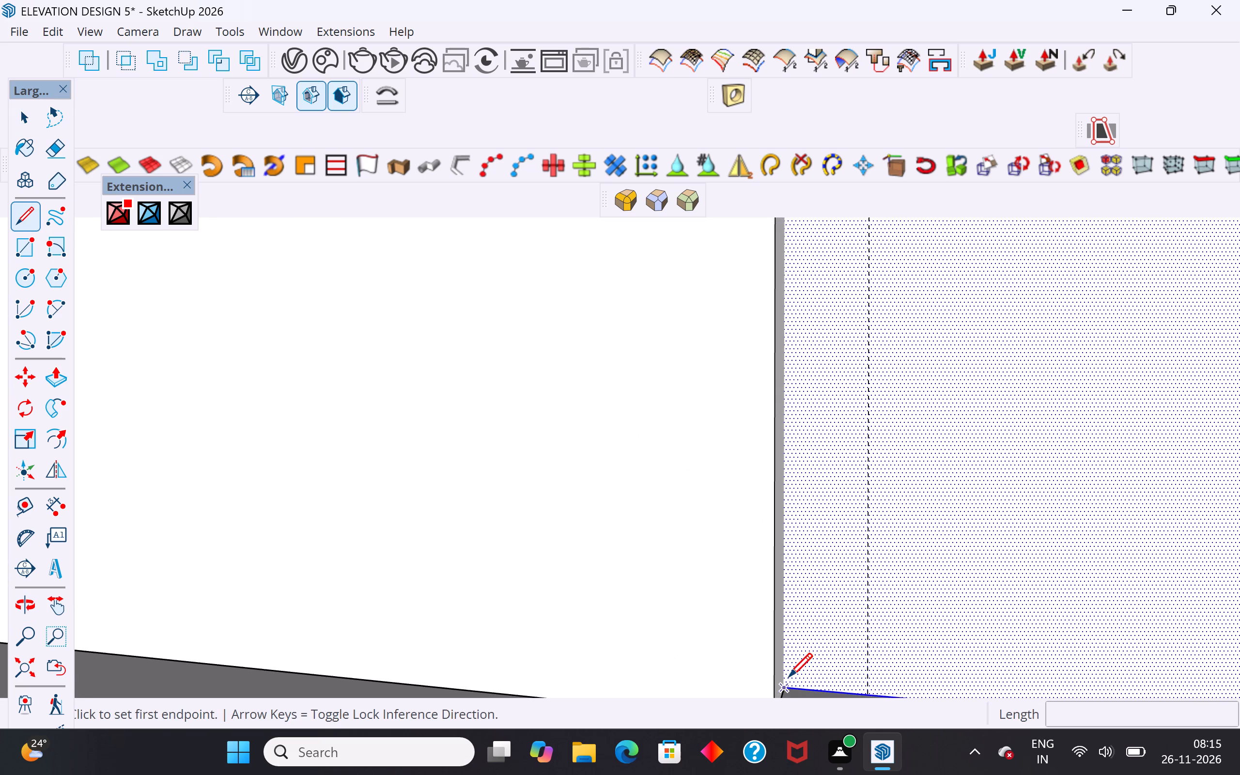
click(788, 680)
scroll(785, 510, down, 9)
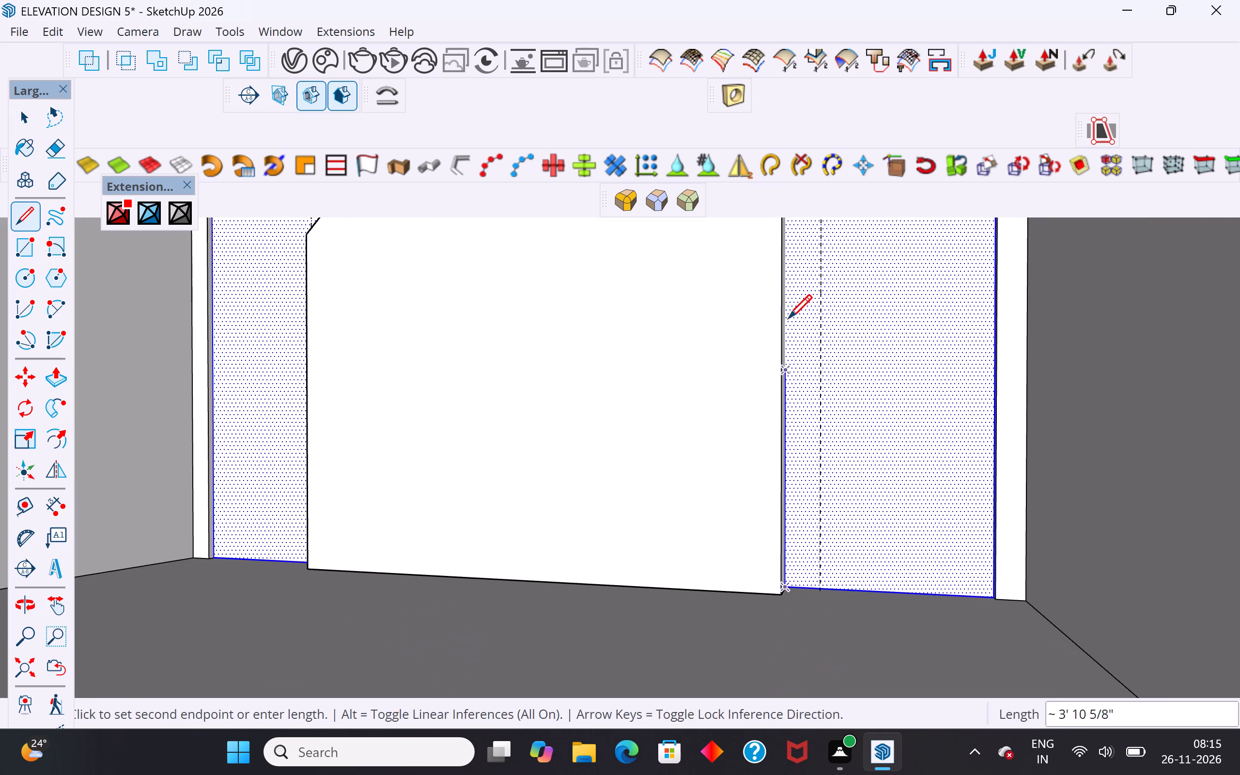
scroll(748, 519, down, 5)
scroll(786, 323, up, 6)
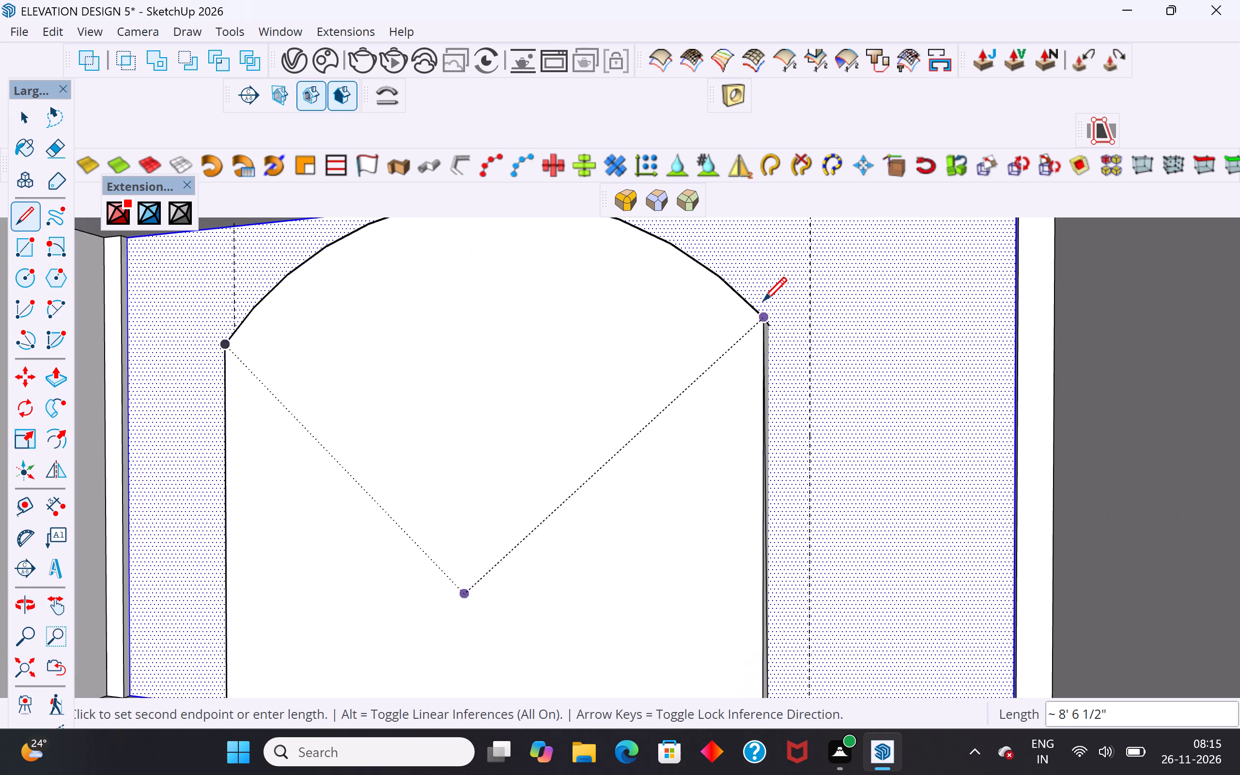
scroll(763, 303, up, 8)
click(775, 350)
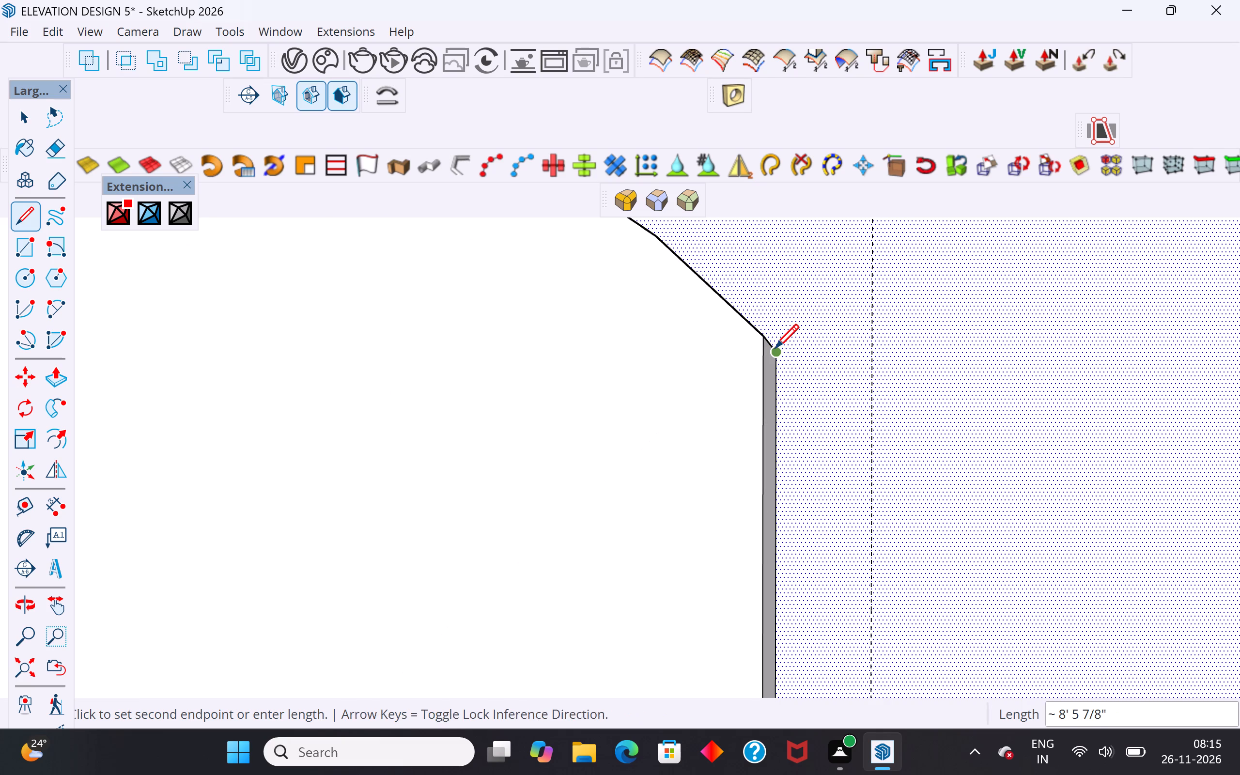
click(31, 113)
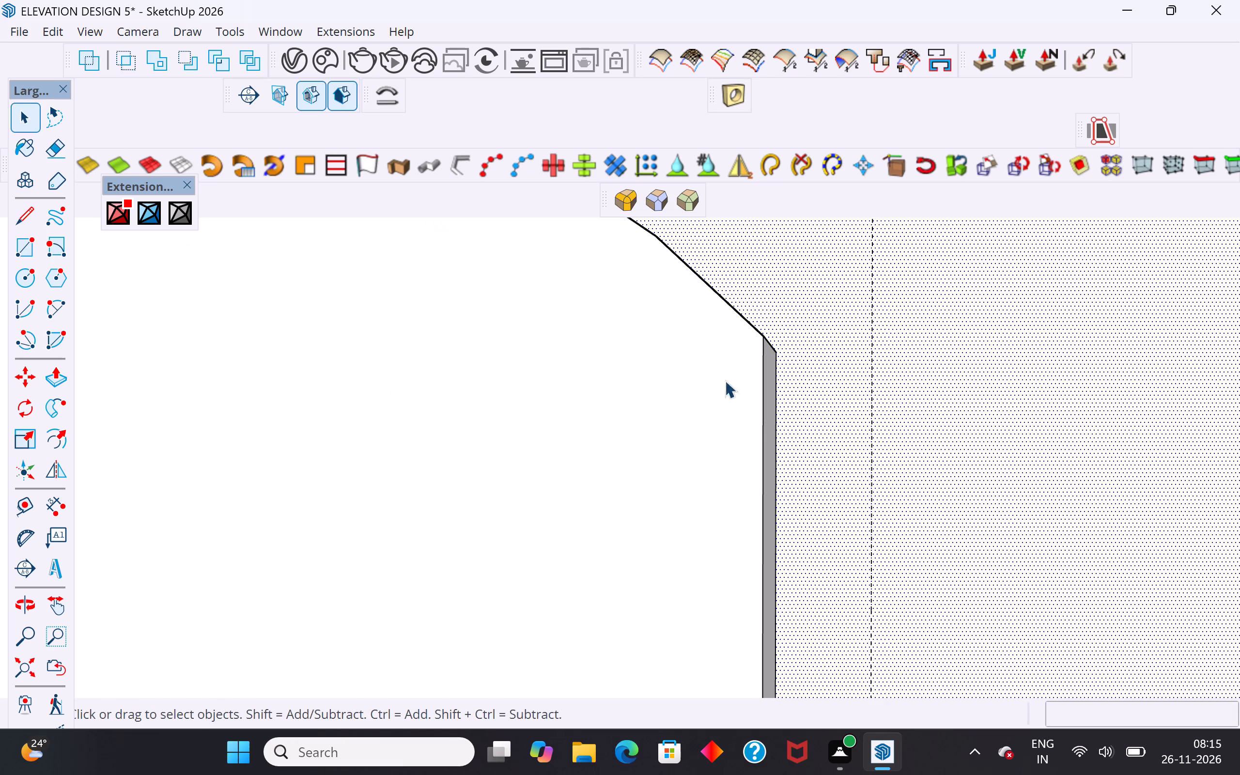
Draw a matching vertical line about 8' 5 7/8" on the wall face along the block's left side, from arch spring point to floor.
scroll(1029, 452, down, 14)
scroll(1117, 272, down, 3)
middle_drag(805, 480, 888, 482)
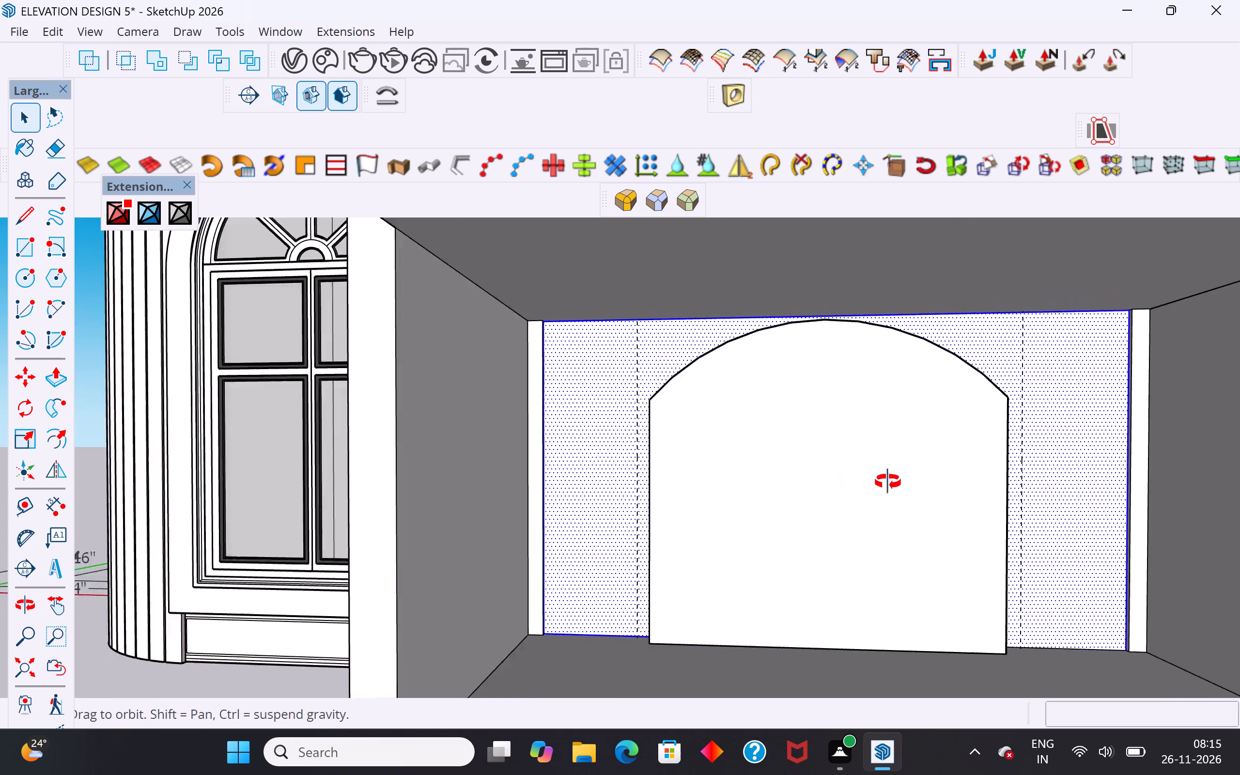
middle_drag(888, 482, 897, 481)
scroll(673, 621, up, 3)
middle_drag(687, 622, 709, 624)
scroll(708, 590, up, 2)
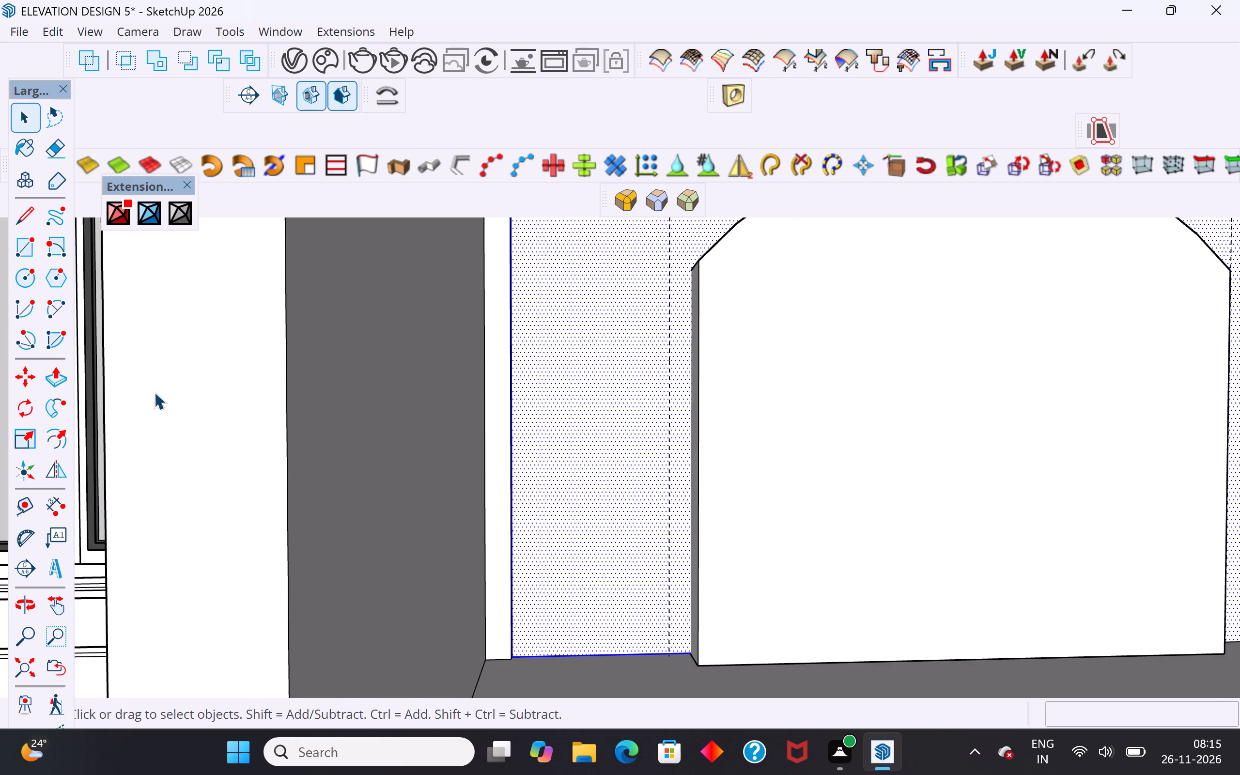
click(28, 212)
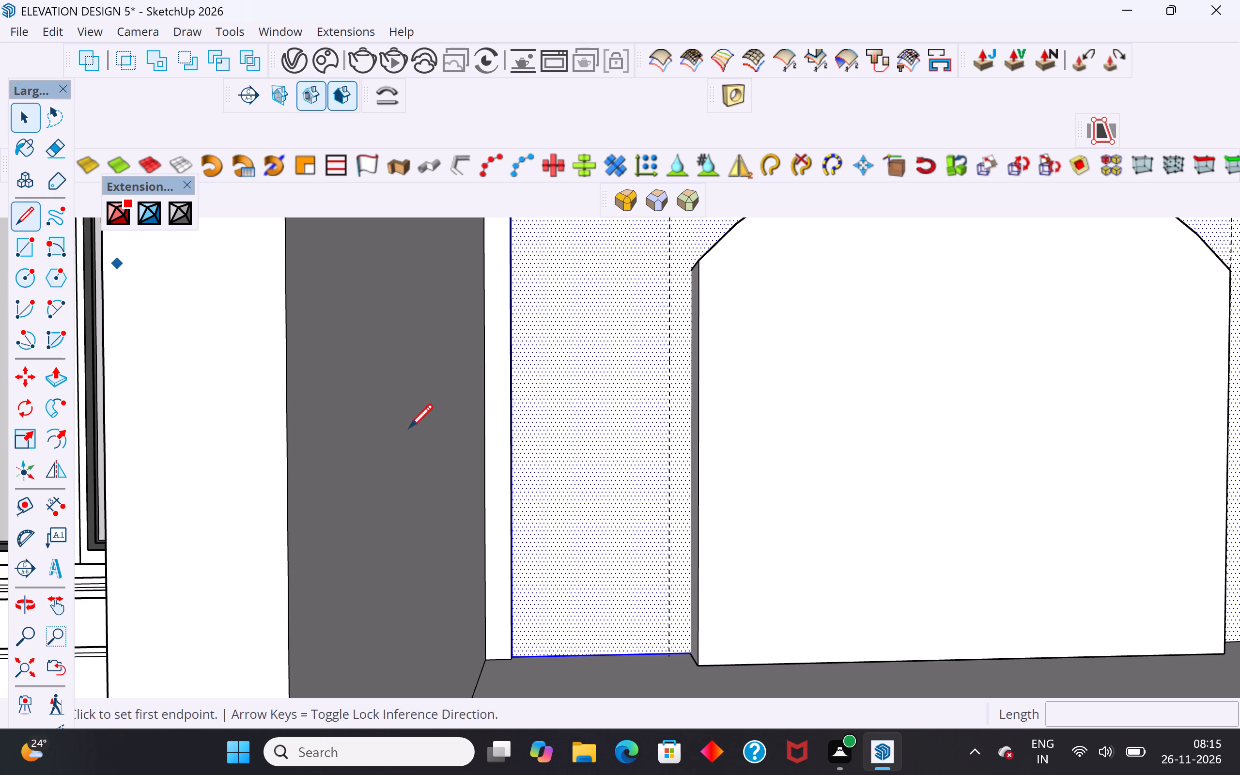
scroll(682, 264, up, 7)
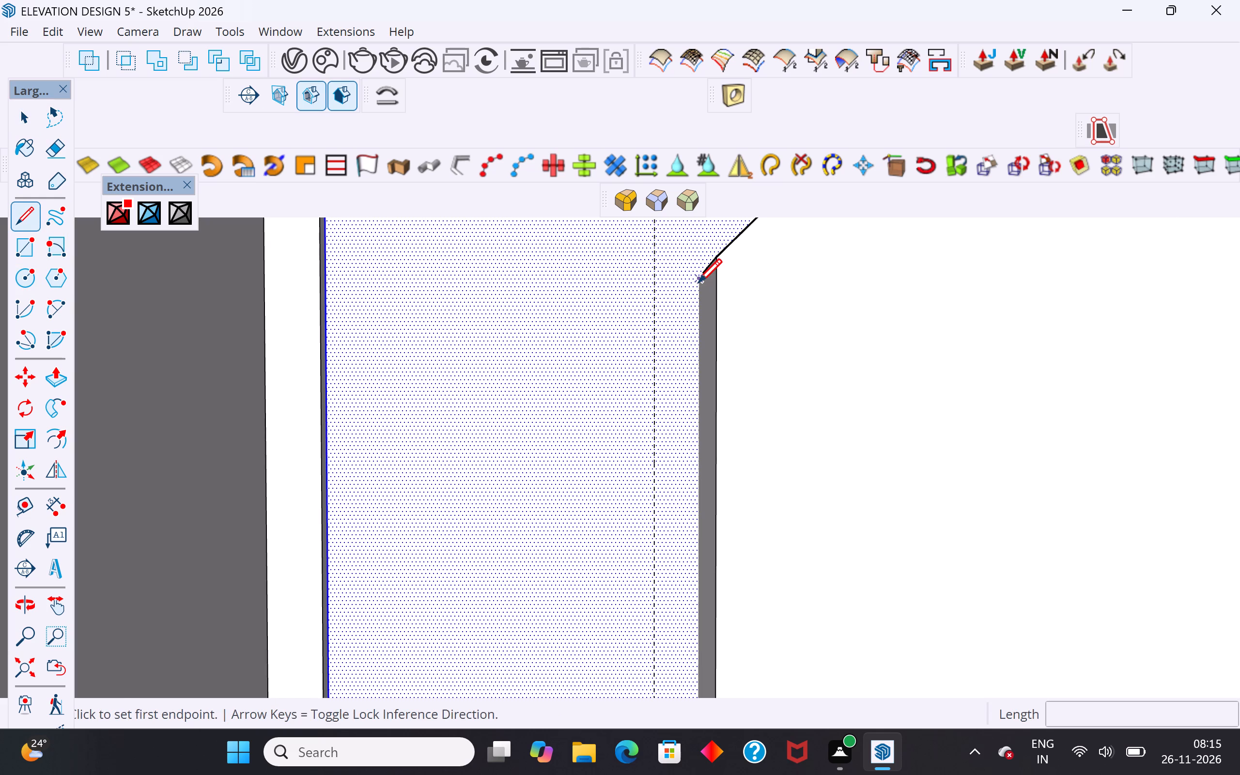
click(698, 284)
scroll(698, 282, up, 1)
scroll(698, 282, down, 11)
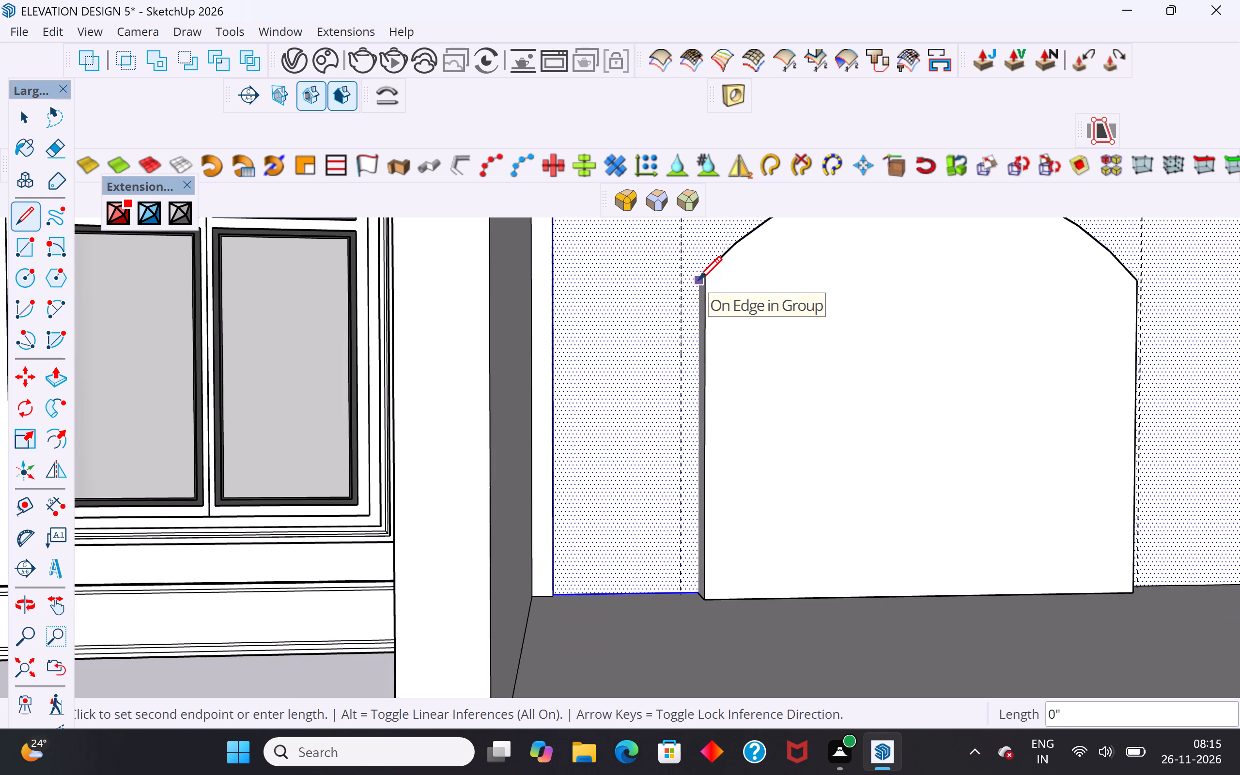
scroll(688, 592, up, 8)
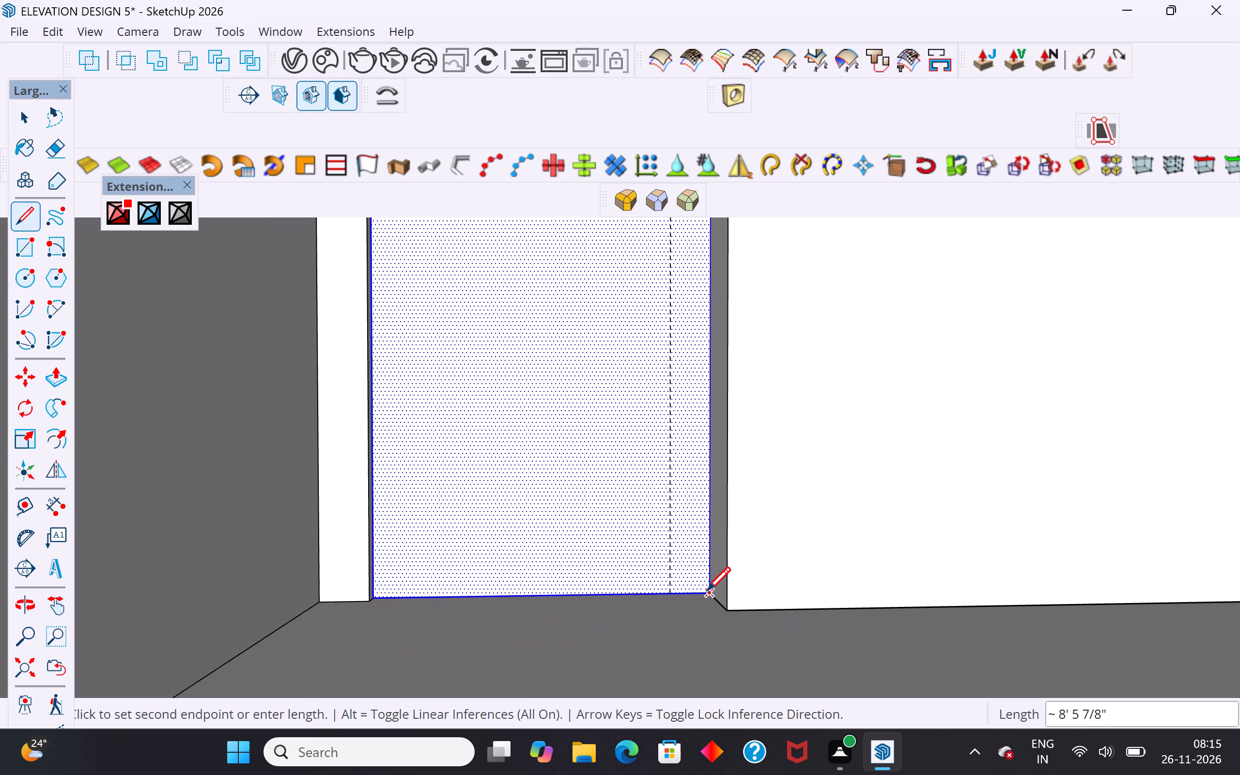
click(707, 593)
click(29, 115)
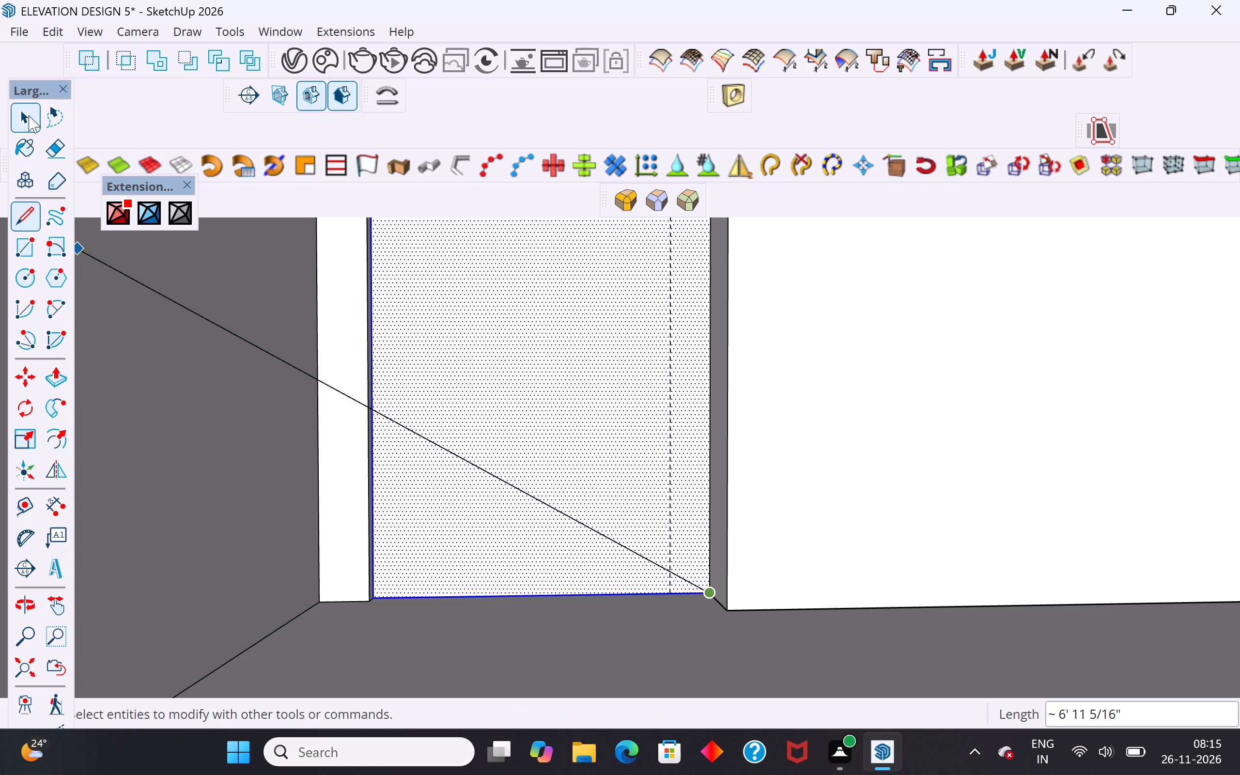
Draw a two-point arc on the back wall between the spring points, spanning about 11' 9 3/4" with a 2' 7 15/16" bulge matching the block's arch.
scroll(601, 552, down, 13)
middle_drag(838, 405, 831, 470)
scroll(866, 339, up, 3)
middle_drag(857, 303, 847, 281)
scroll(812, 294, up, 3)
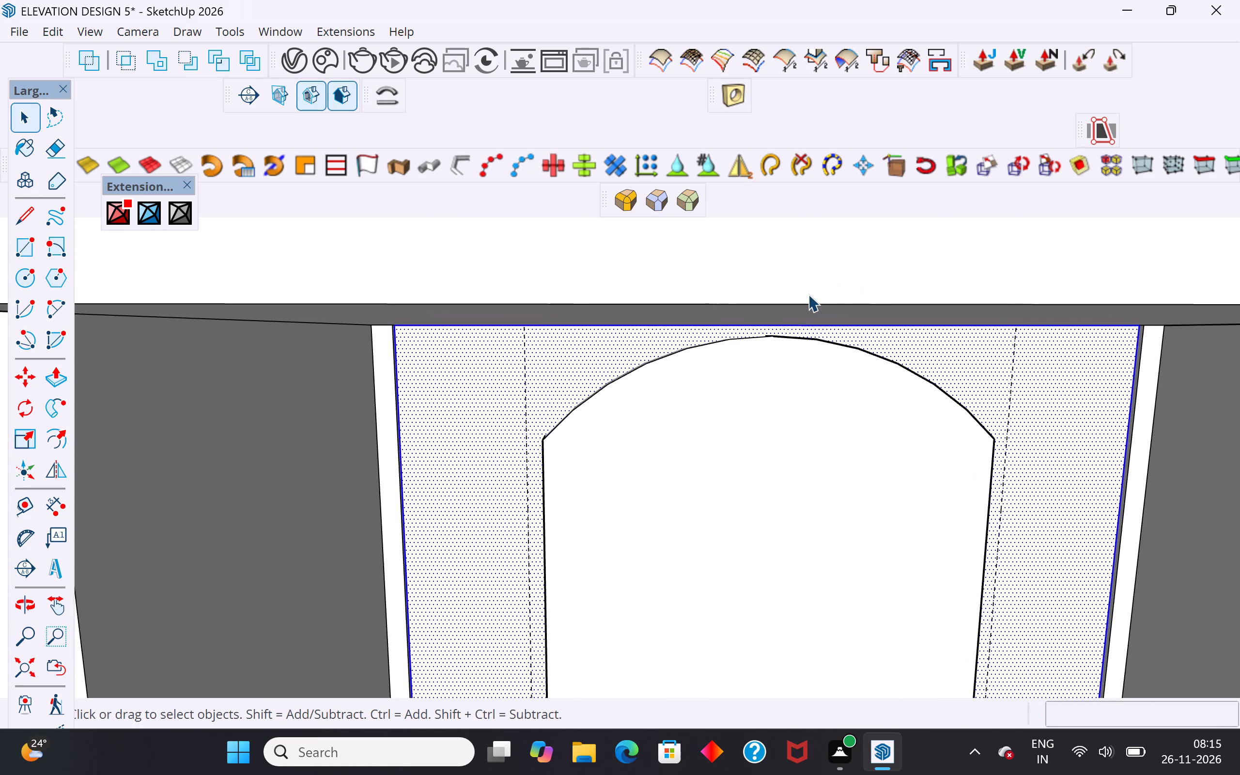
scroll(808, 294, up, 12)
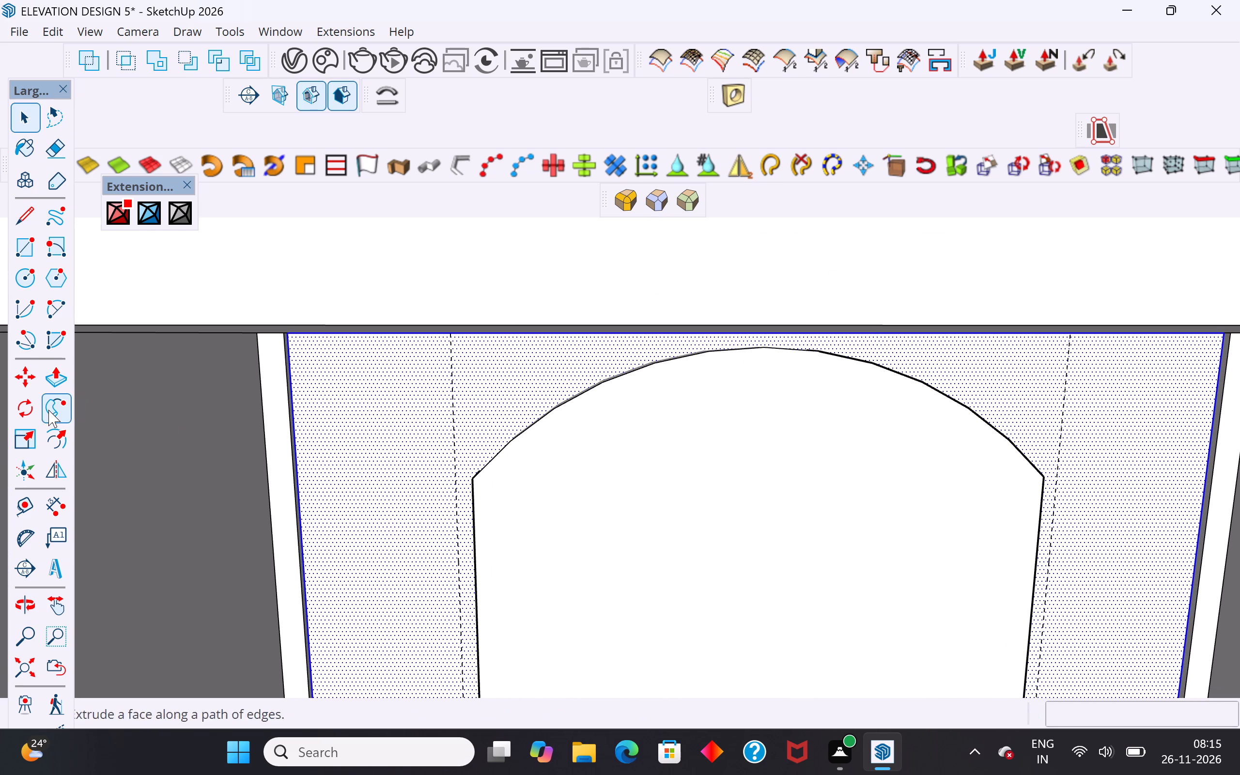
click(54, 312)
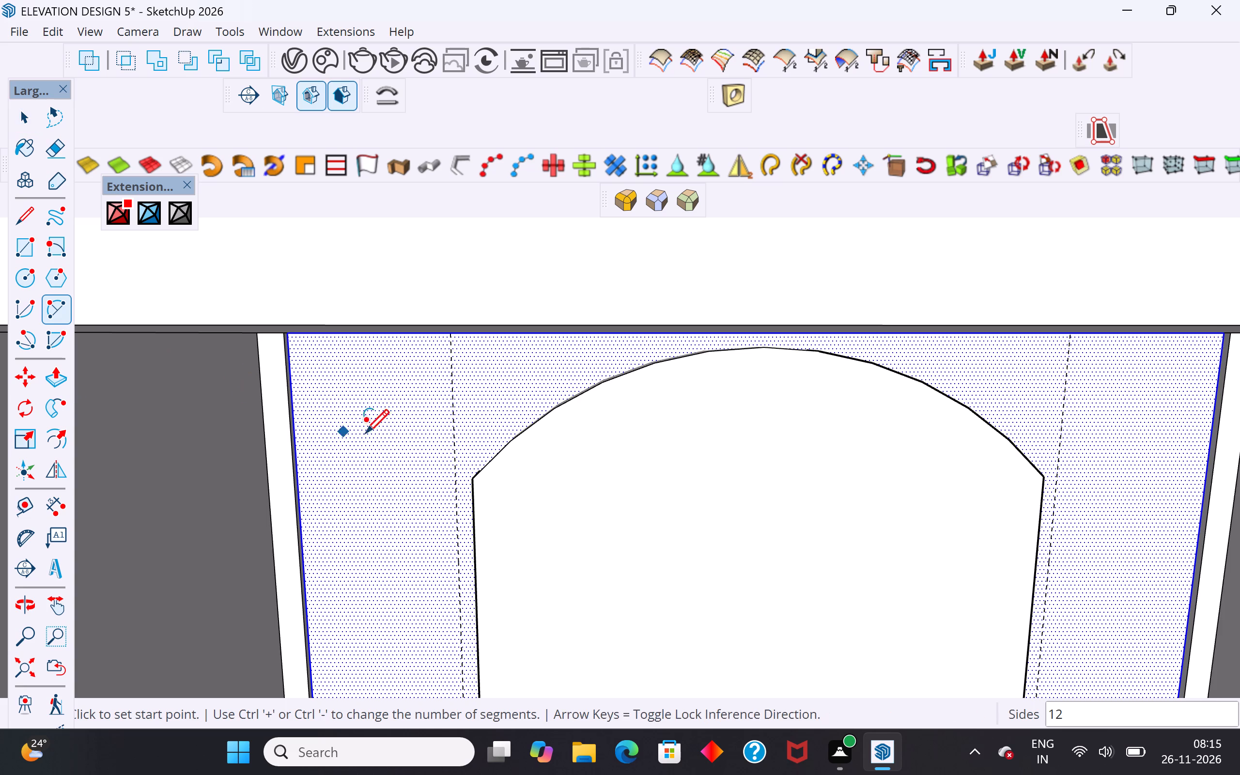
scroll(391, 444, up, 7)
middle_drag(527, 500, 623, 438)
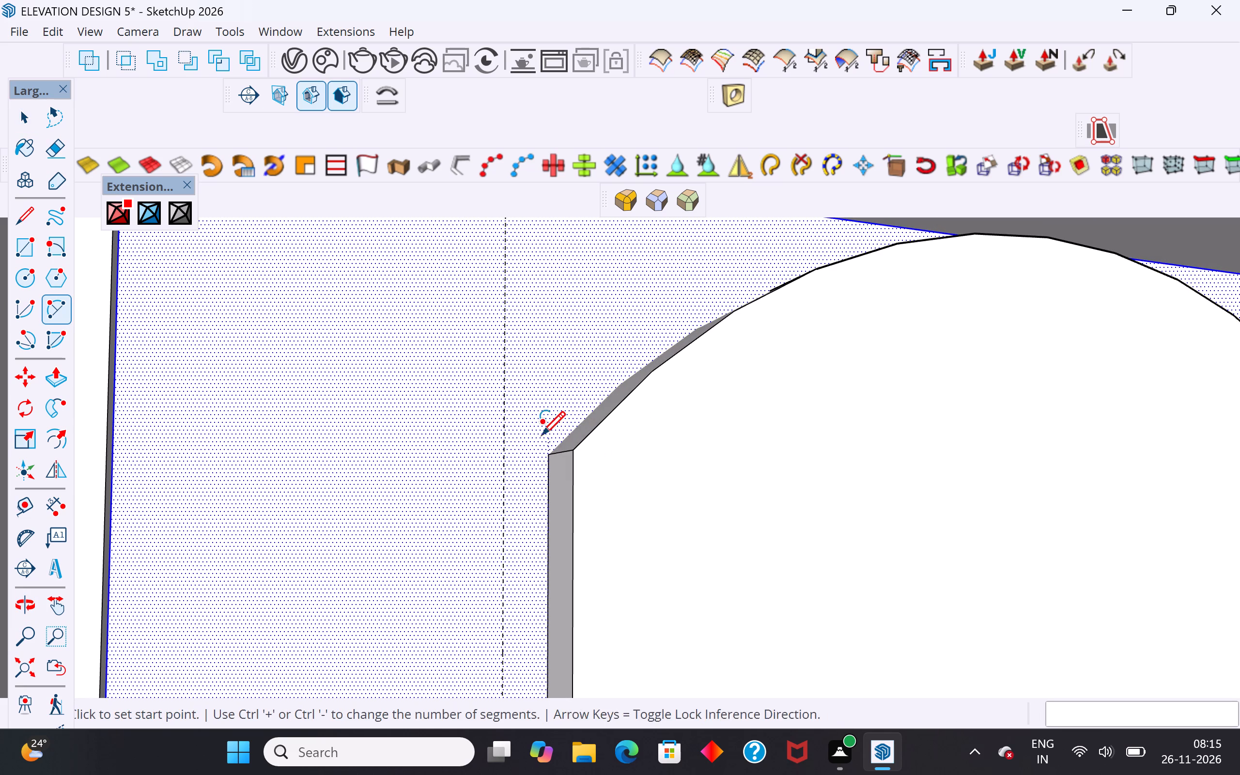
click(549, 456)
scroll(395, 576, down, 2)
scroll(395, 576, up, 1)
scroll(395, 576, down, 13)
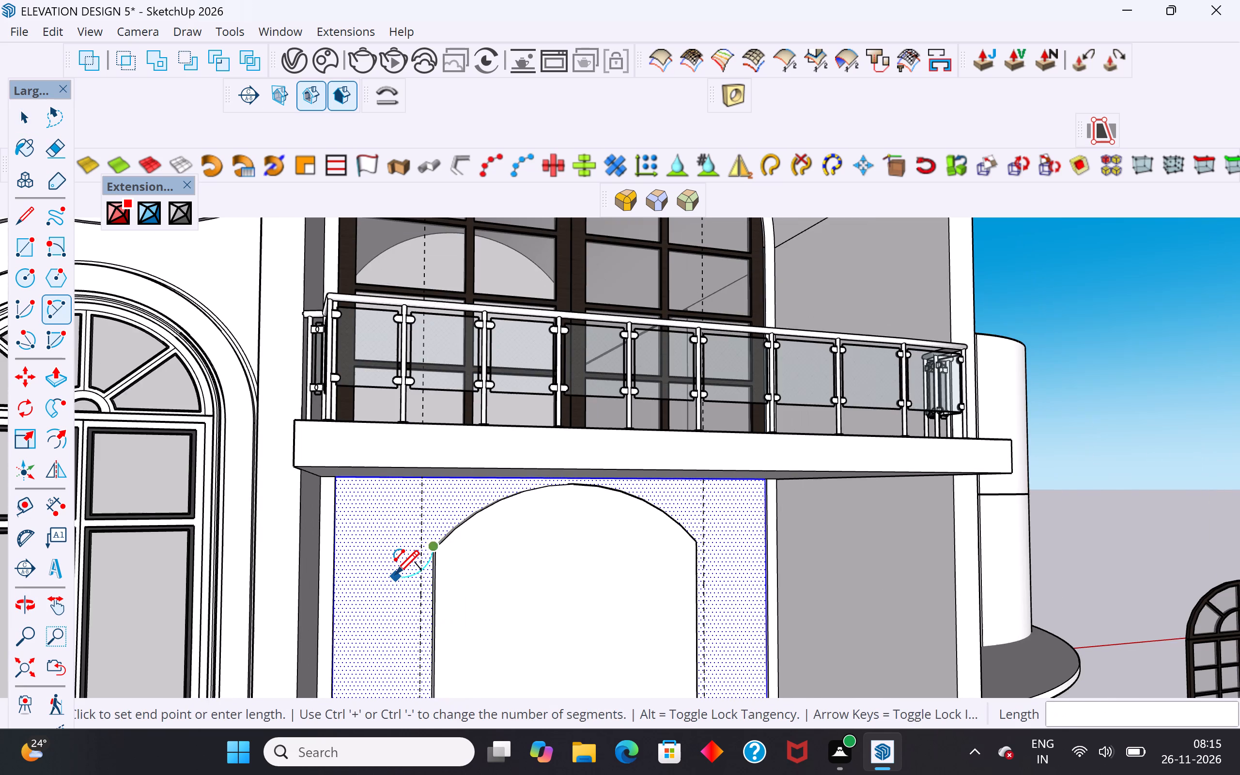
scroll(721, 546, up, 4)
middle_drag(722, 545, 618, 523)
scroll(607, 523, up, 2)
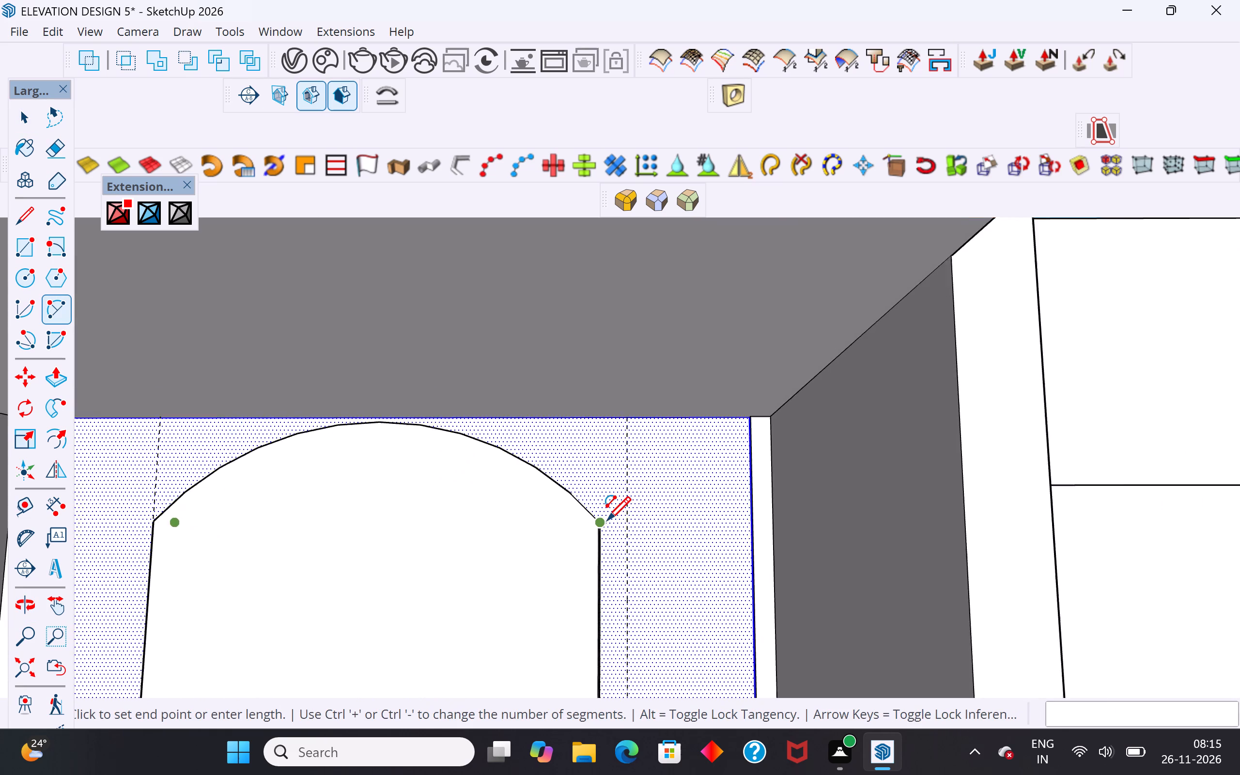
scroll(607, 523, up, 10)
scroll(592, 533, down, 1)
scroll(592, 533, up, 6)
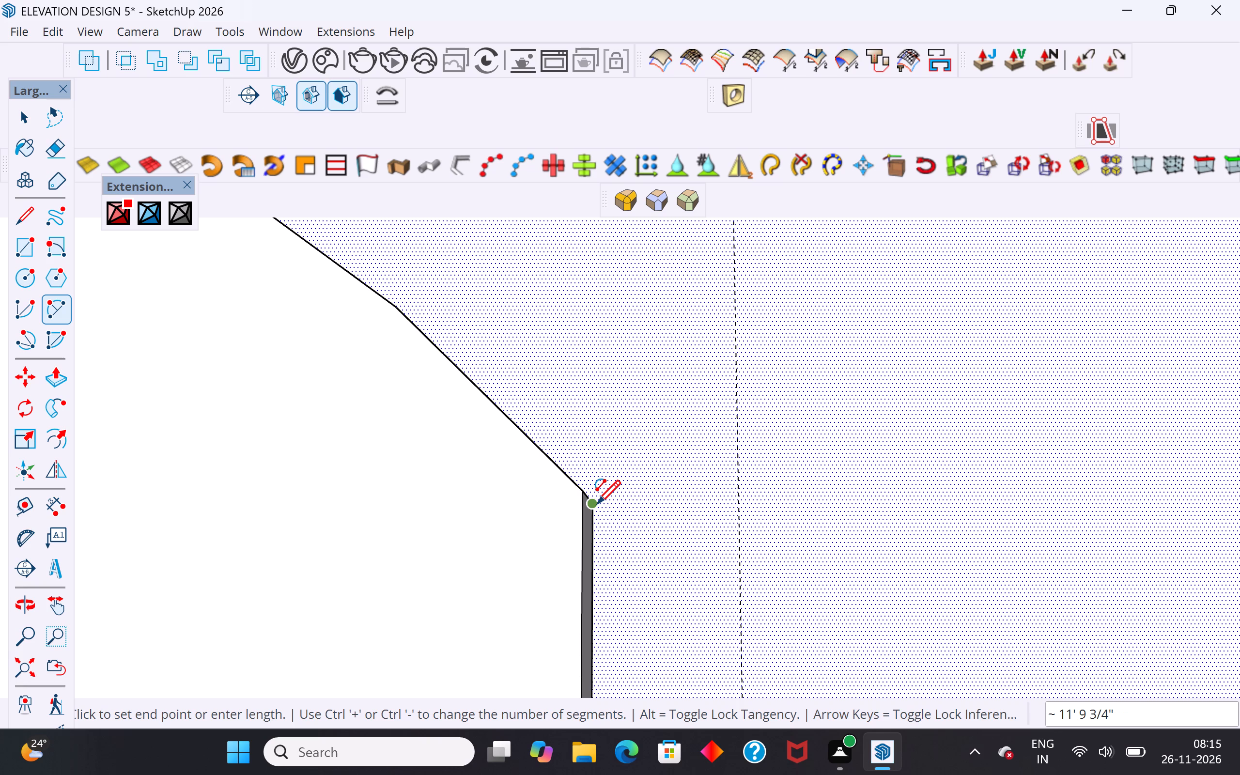
click(597, 506)
scroll(677, 561, down, 14)
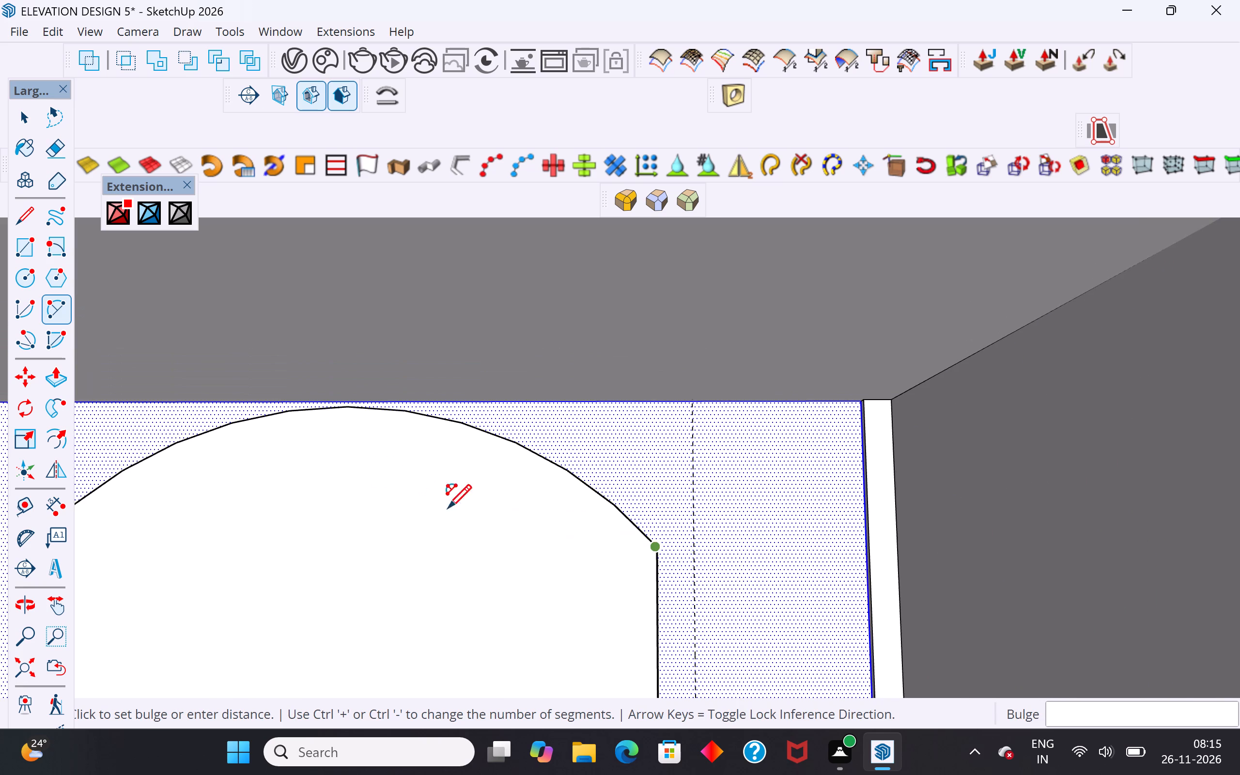
scroll(356, 398, up, 7)
middle_drag(354, 393, 369, 413)
scroll(369, 415, up, 17)
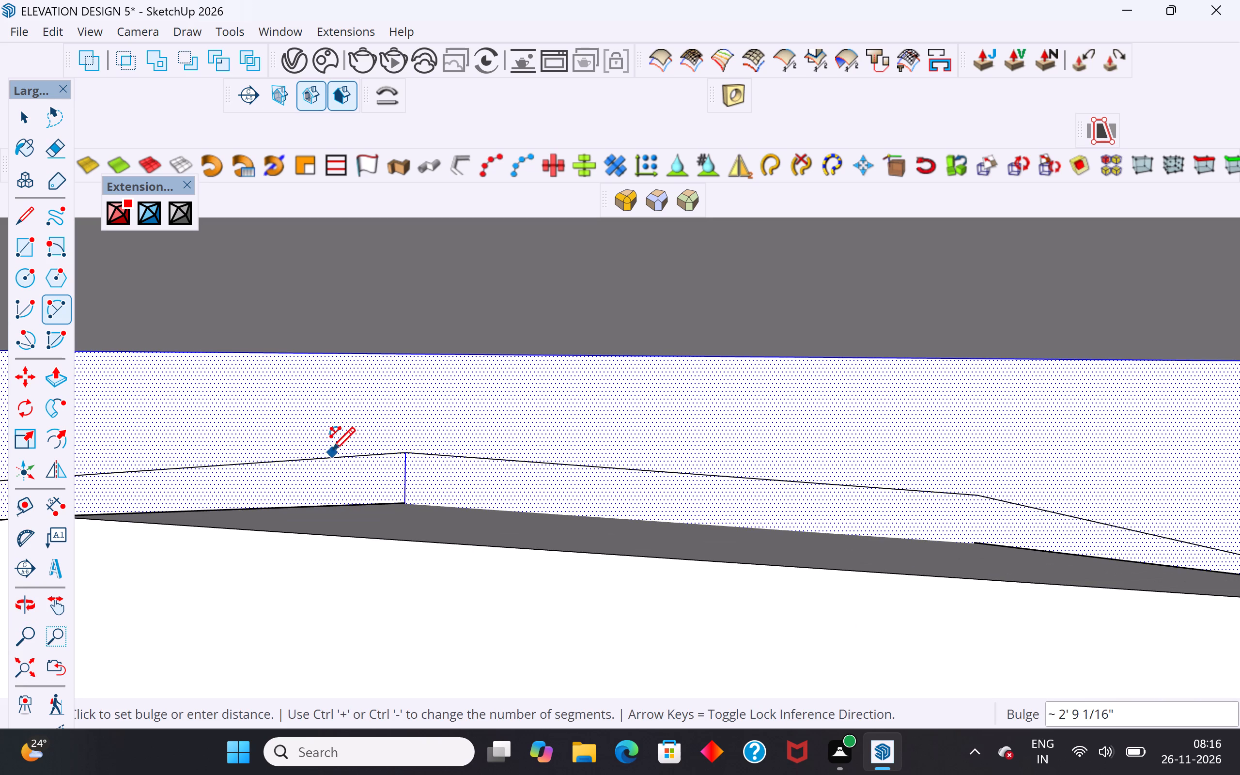
click(404, 500)
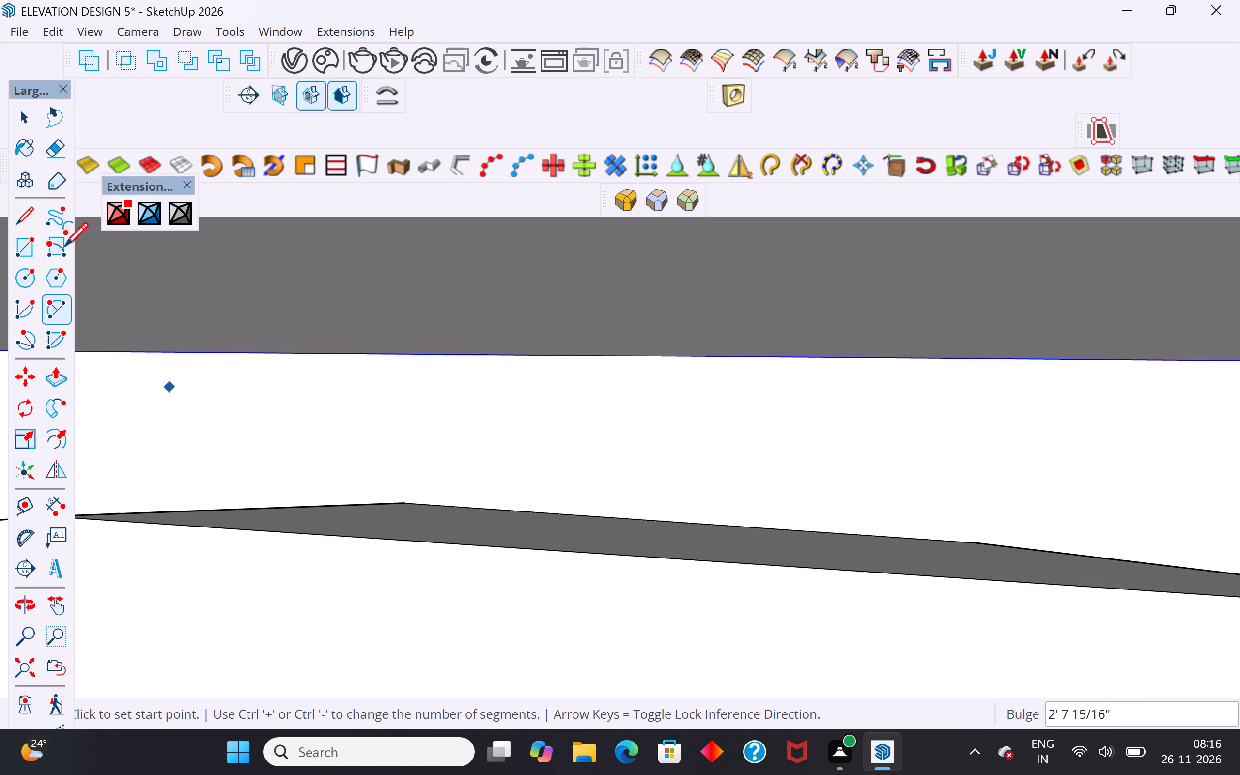
click(31, 125)
Delete all construction guides from the model.
scroll(811, 500, down, 3)
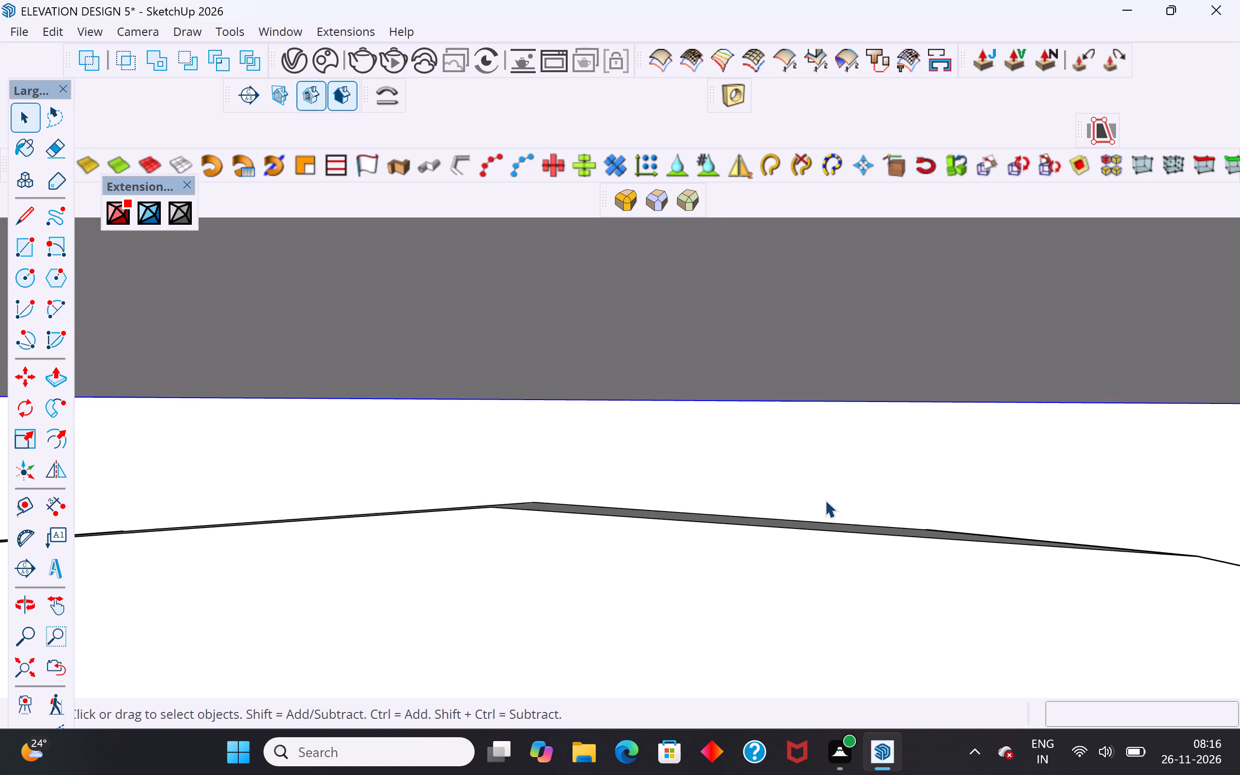
scroll(825, 500, down, 13)
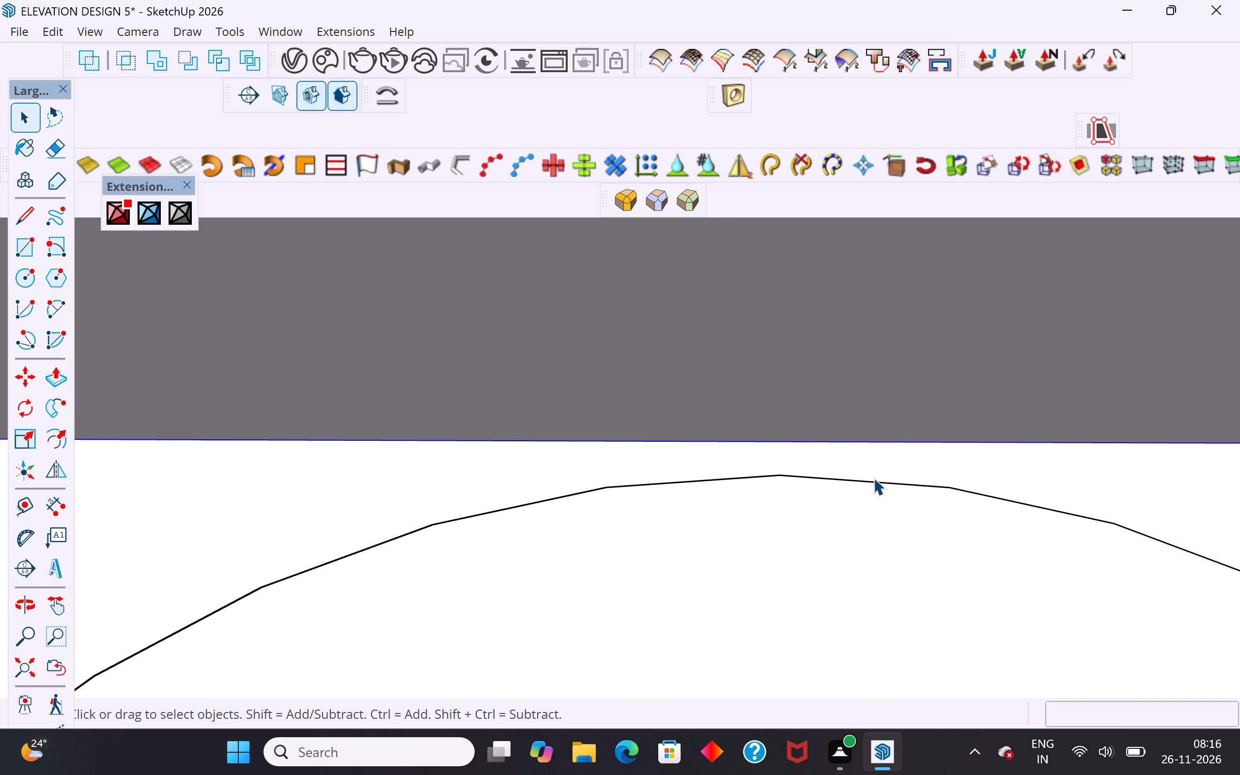
scroll(850, 577, down, 7)
scroll(862, 527, down, 12)
click(20, 667)
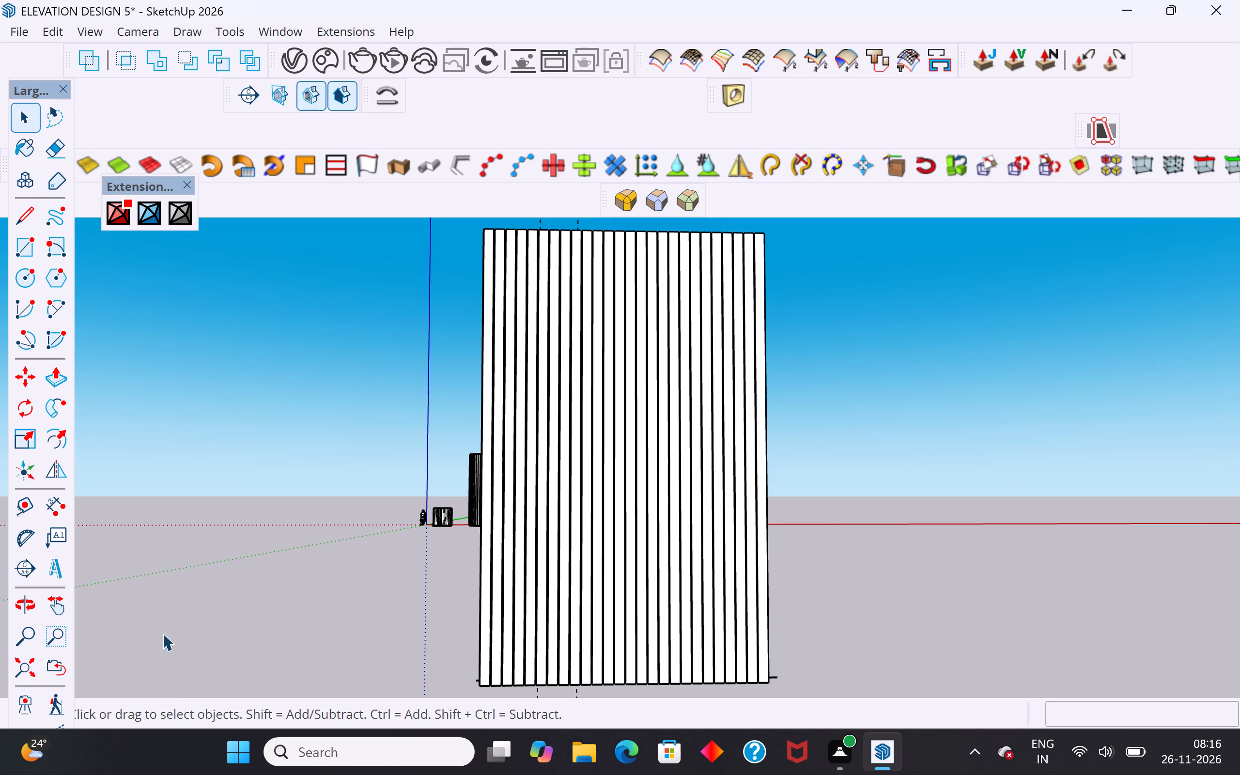
middle_drag(438, 539, 542, 591)
scroll(658, 626, down, 5)
scroll(250, 387, up, 4)
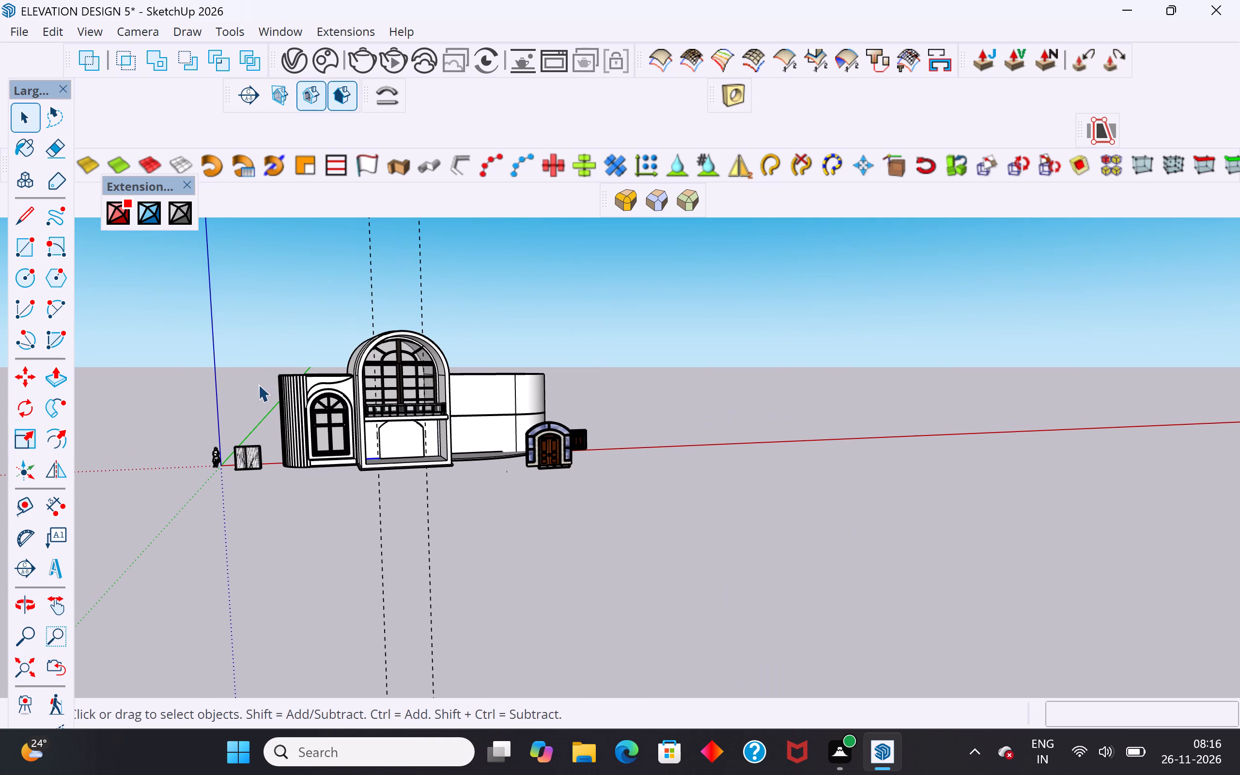
click(47, 26)
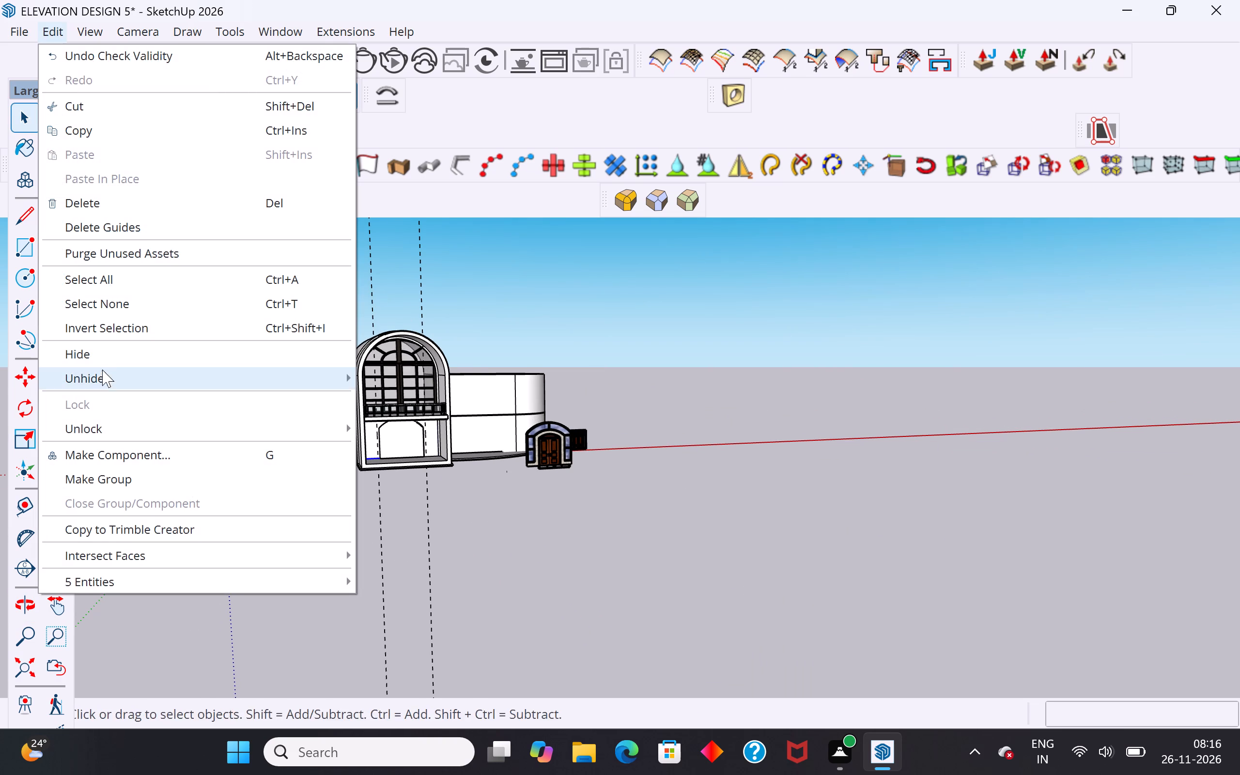
click(115, 232)
Move the arched block out of the ground-floor opening, about 105' 3" away, to the open ground beyond the loose doors.
scroll(412, 459, up, 5)
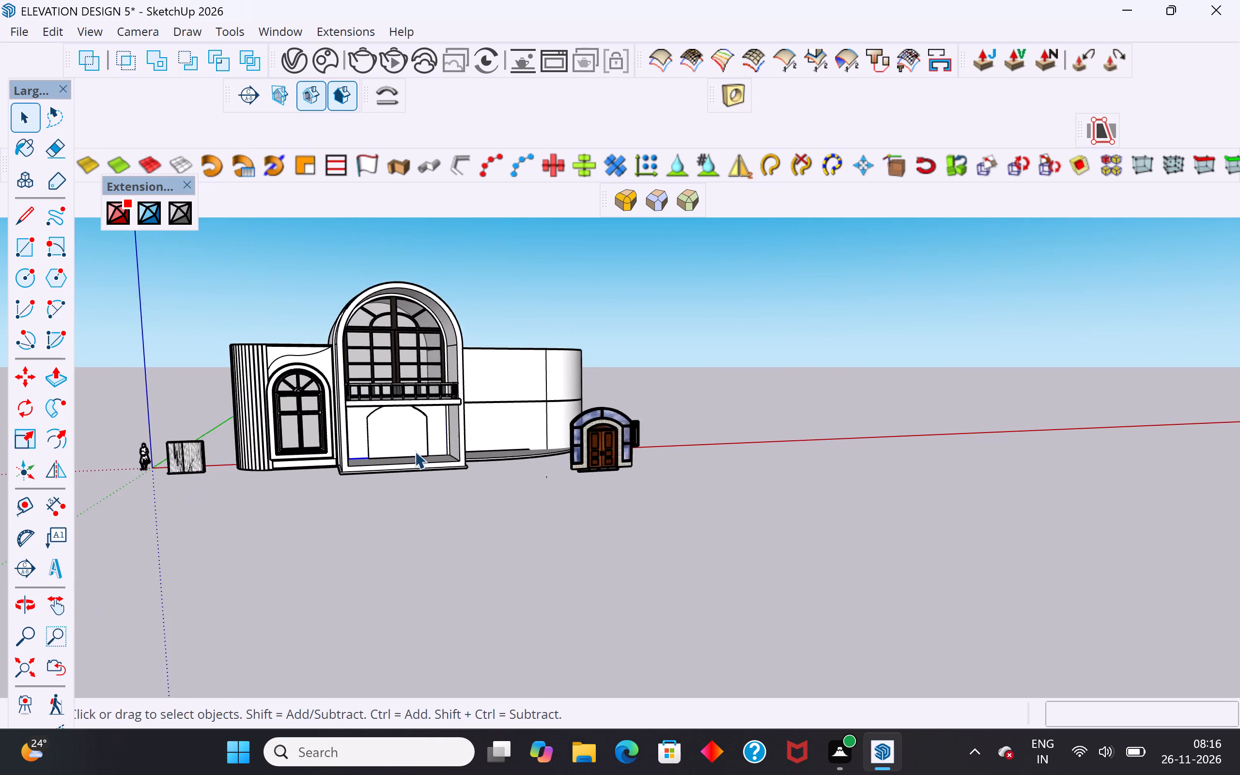
scroll(415, 451, up, 3)
click(417, 442)
key(m)
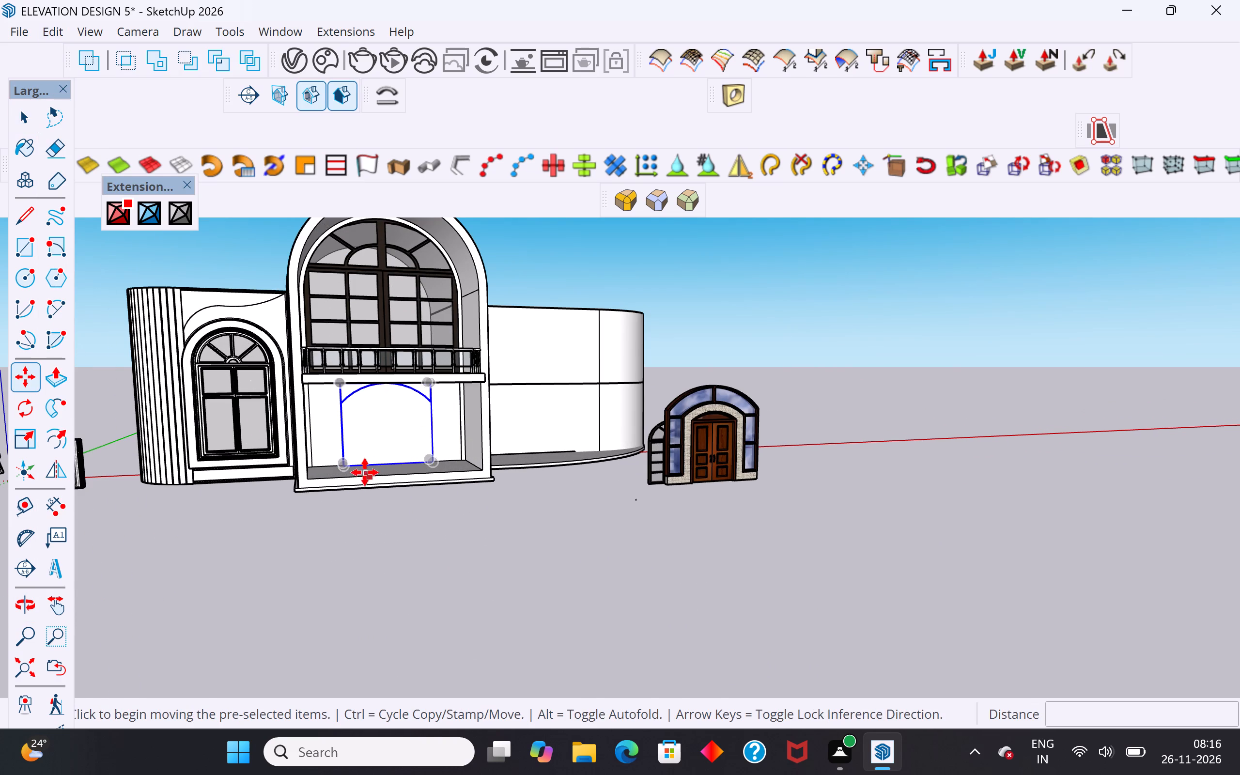
click(350, 472)
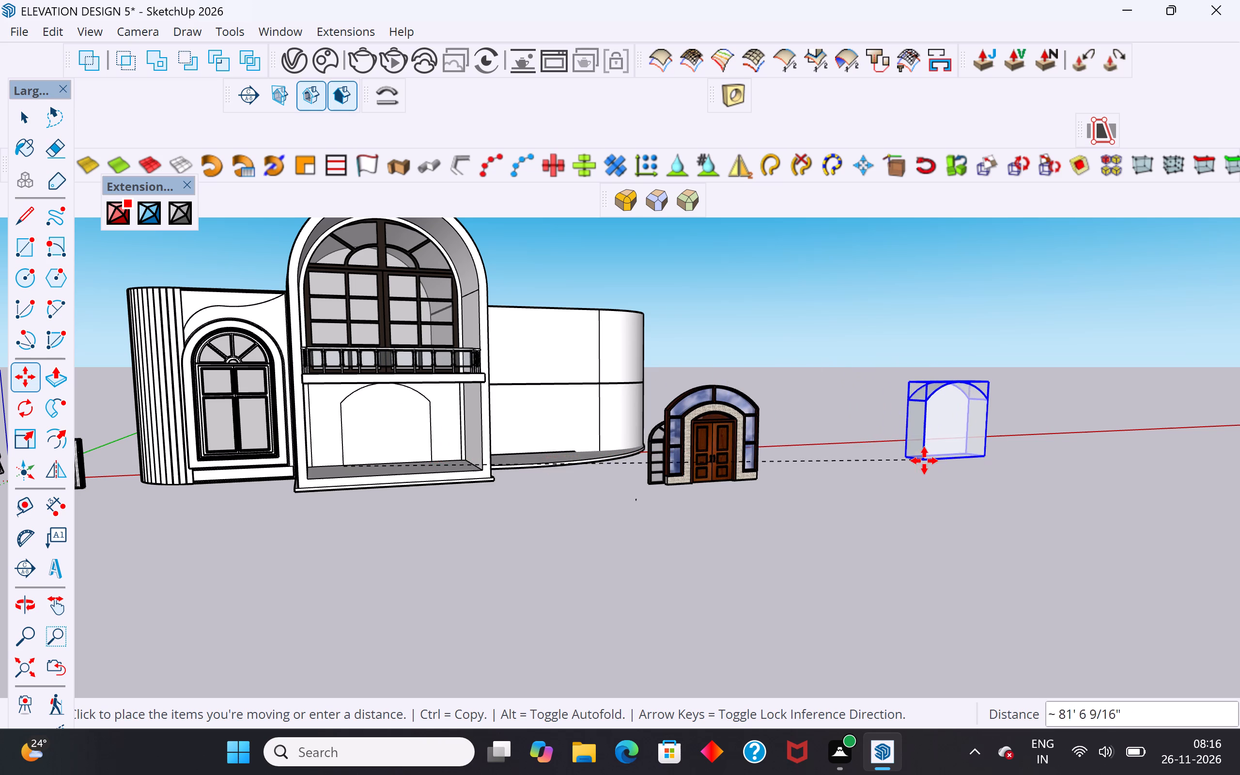
click(944, 447)
click(33, 106)
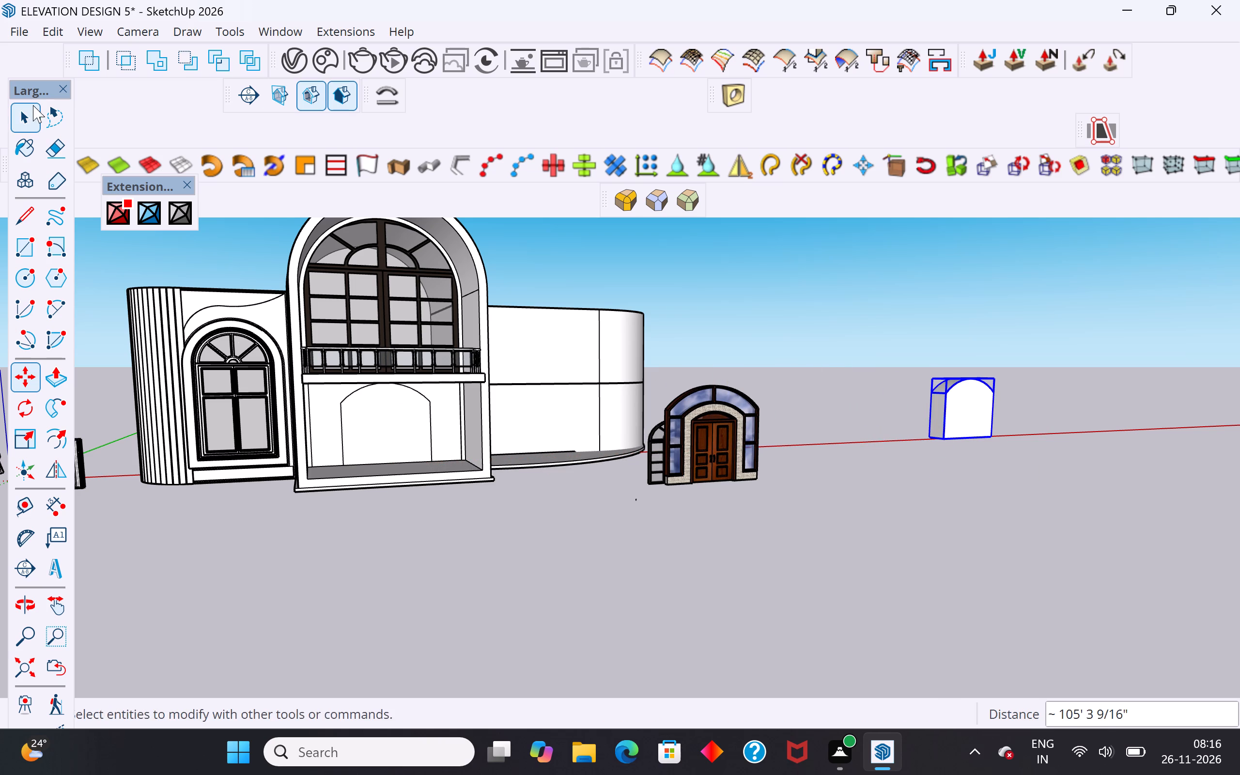
Push the traced arched face on the back wall inward about 1' 5 5/16" to form the opening's reveal.
click(291, 483)
click(380, 409)
scroll(392, 455, up, 2)
middle_drag(407, 462, 455, 471)
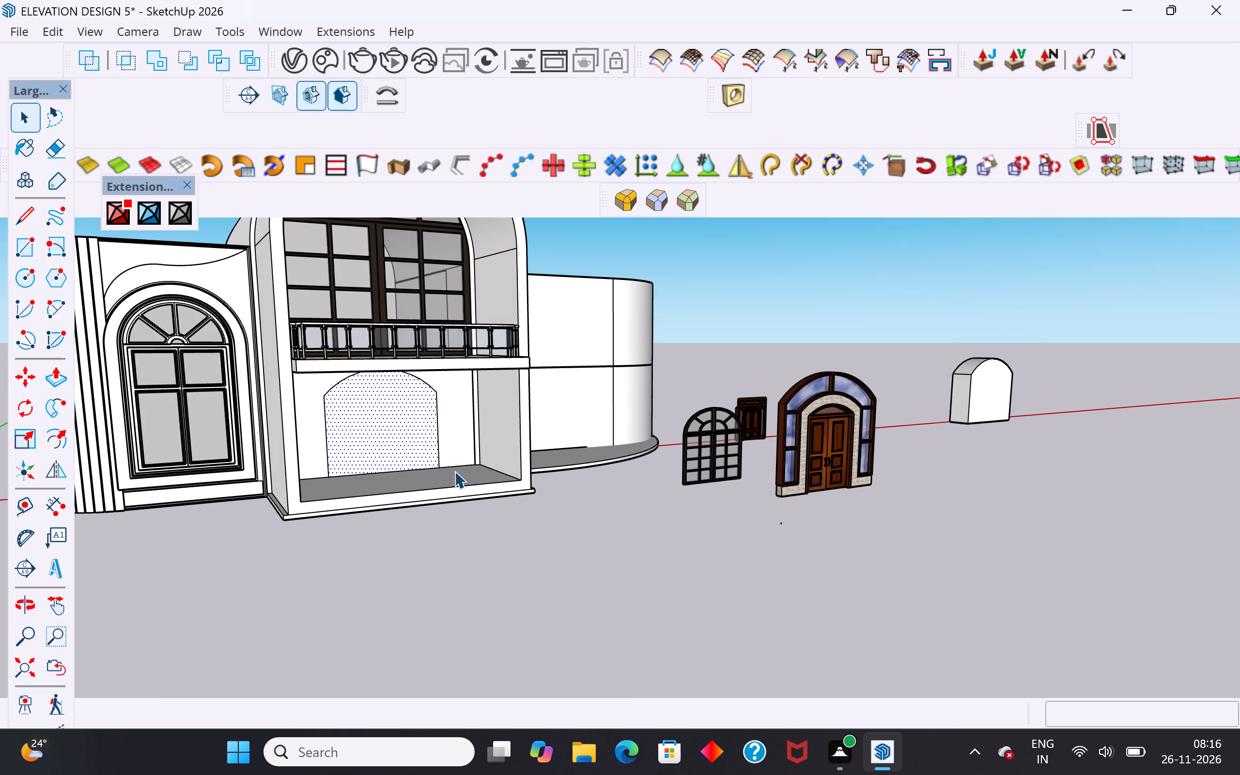
click(61, 378)
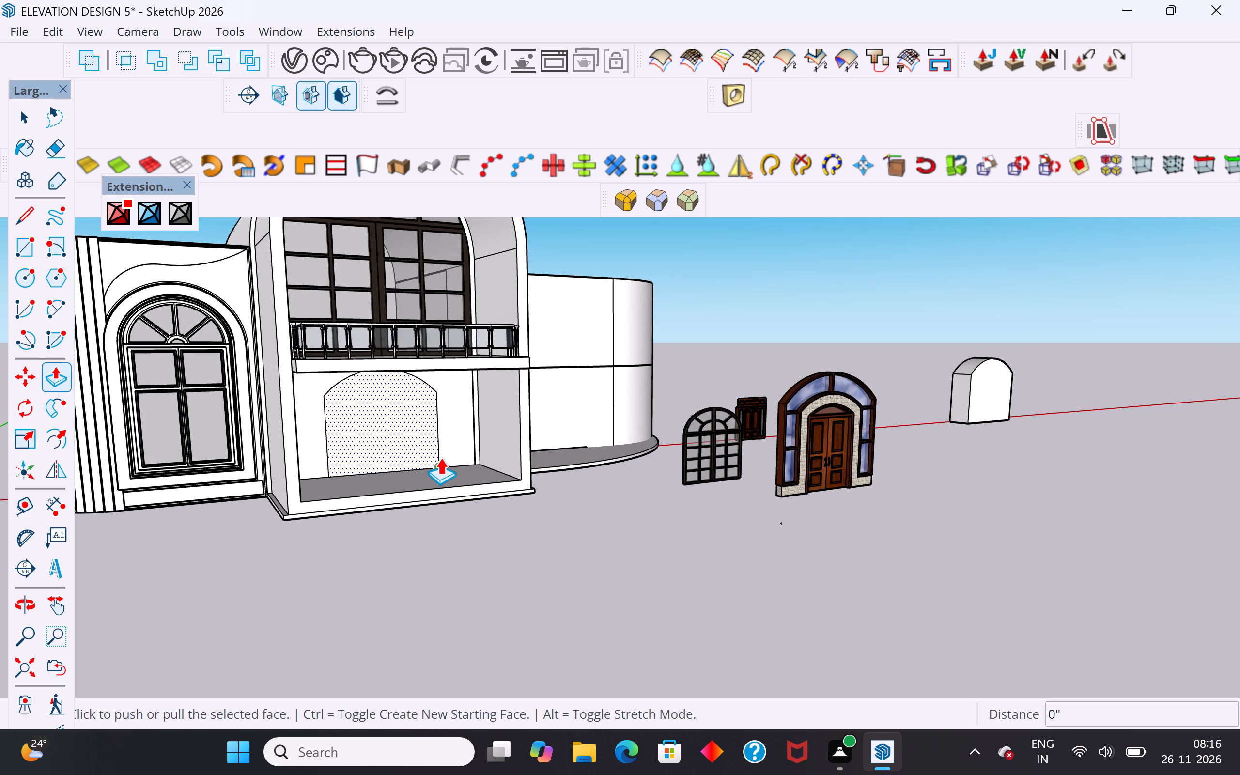
click(440, 457)
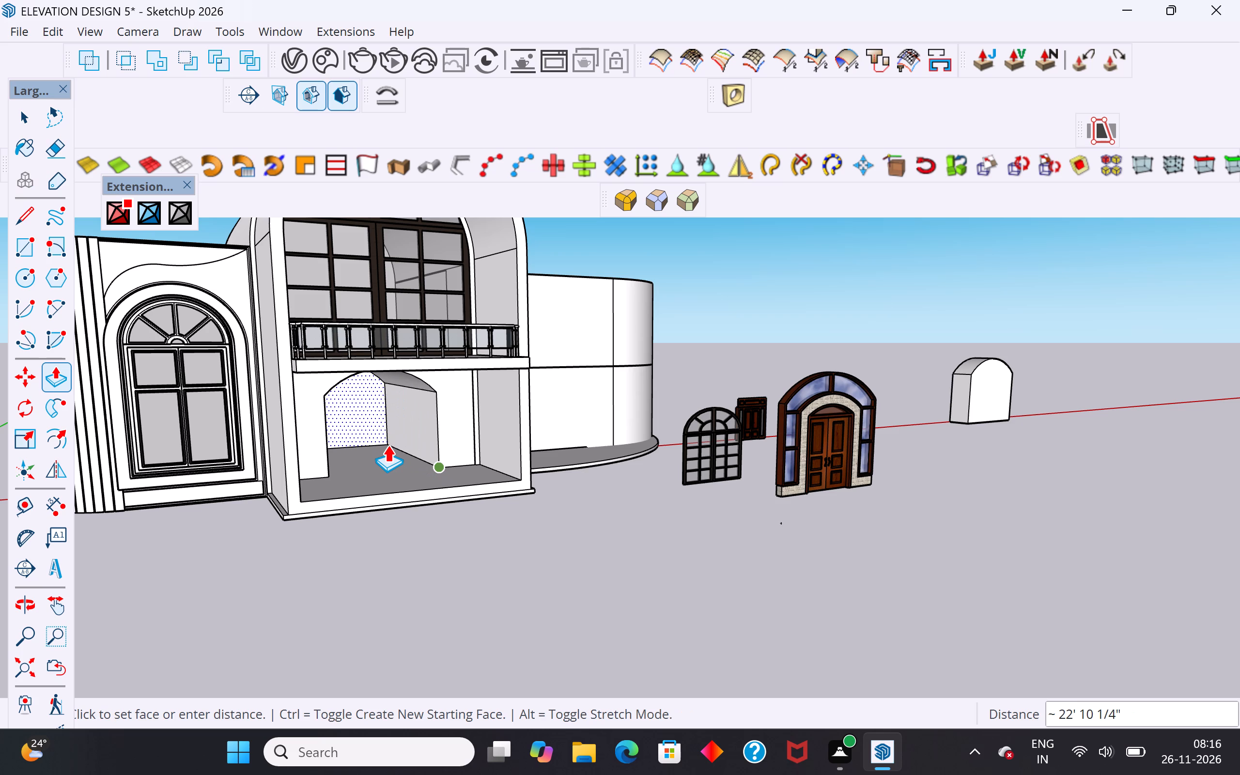
middle_drag(397, 446, 453, 450)
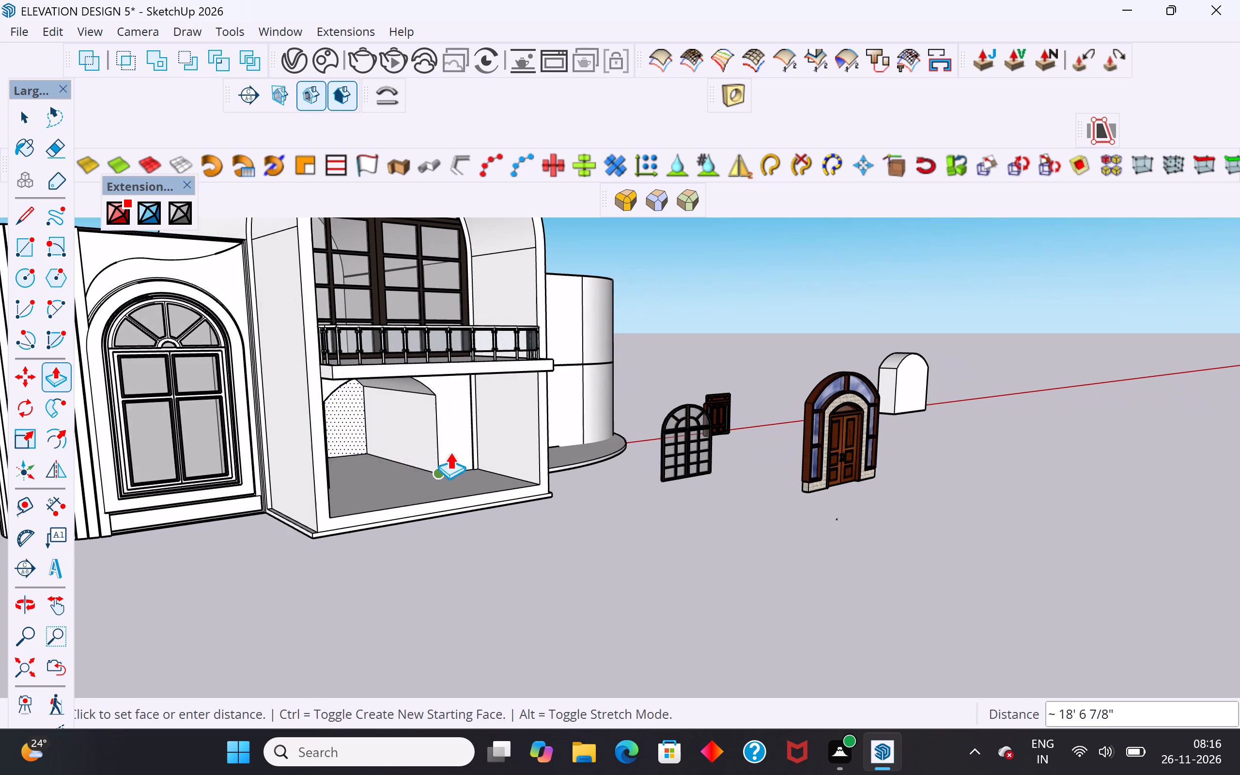
scroll(435, 454, up, 8)
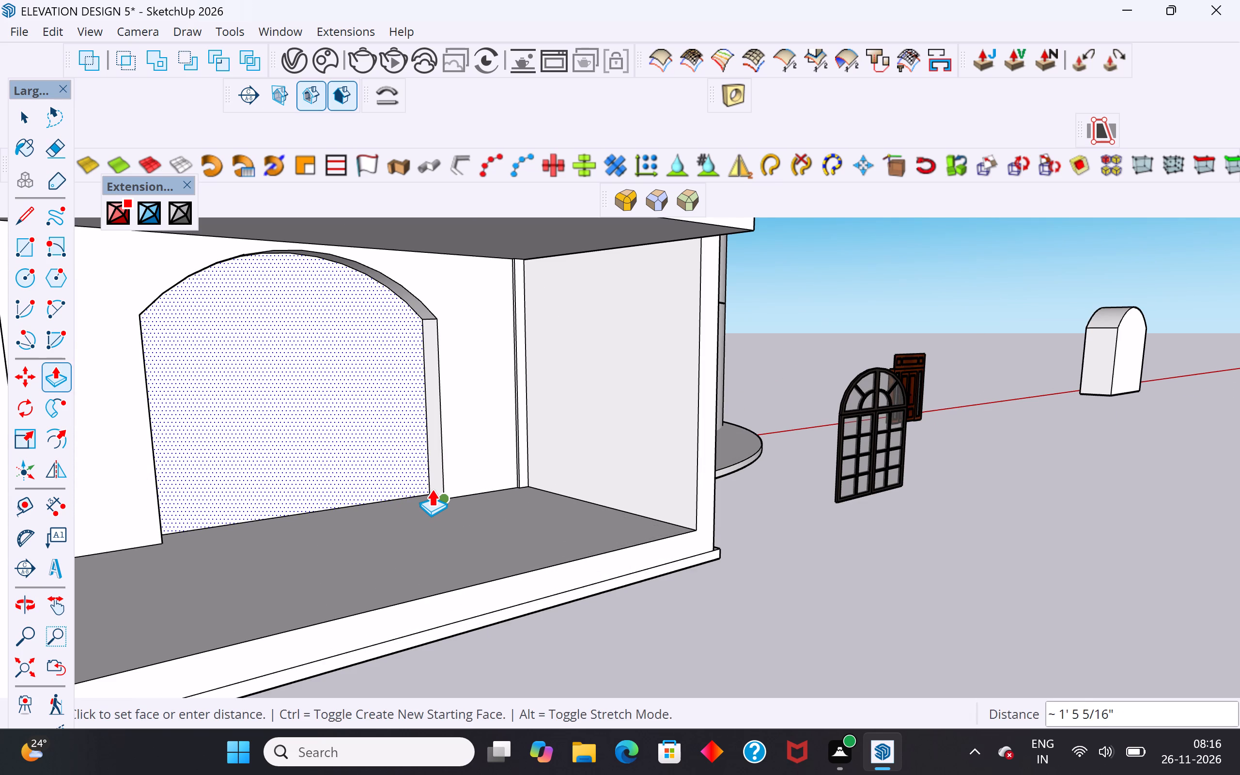
click(432, 489)
click(25, 120)
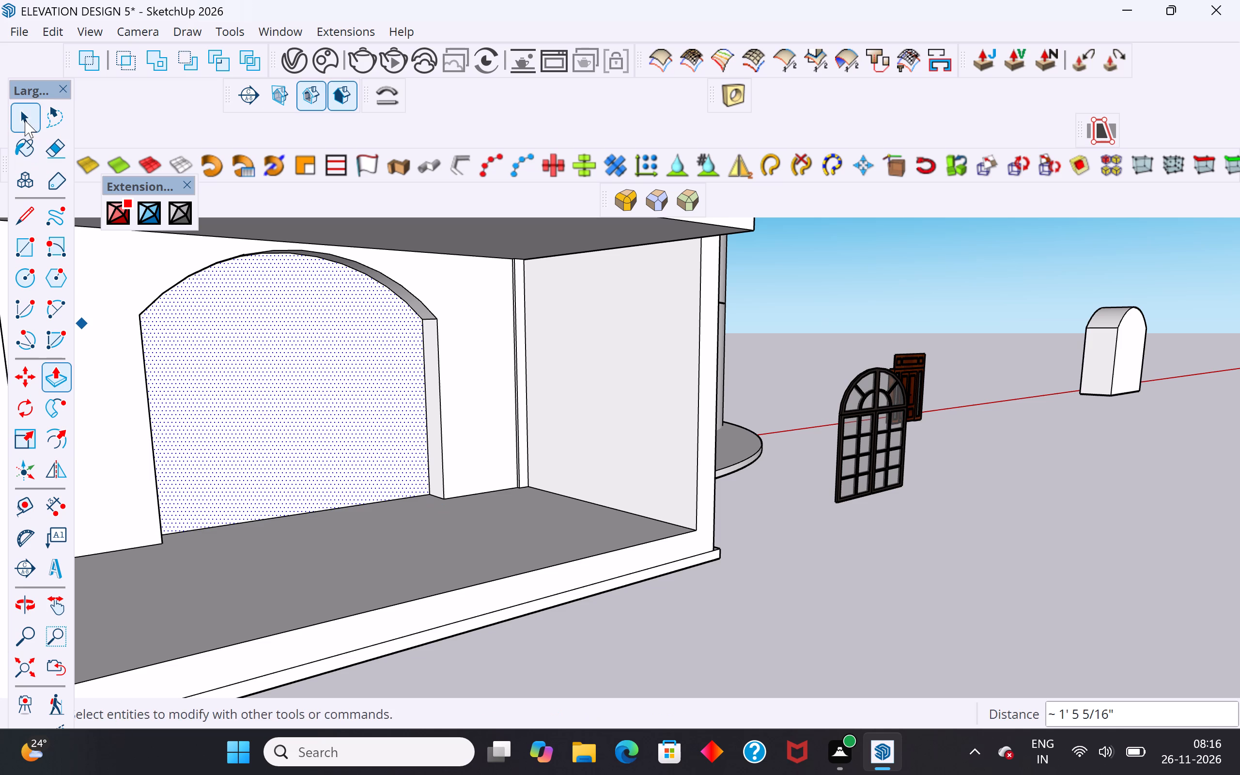
Delete the recessed arched face and the remaining face behind it to open the doorway through the back wall.
click(836, 604)
click(320, 414)
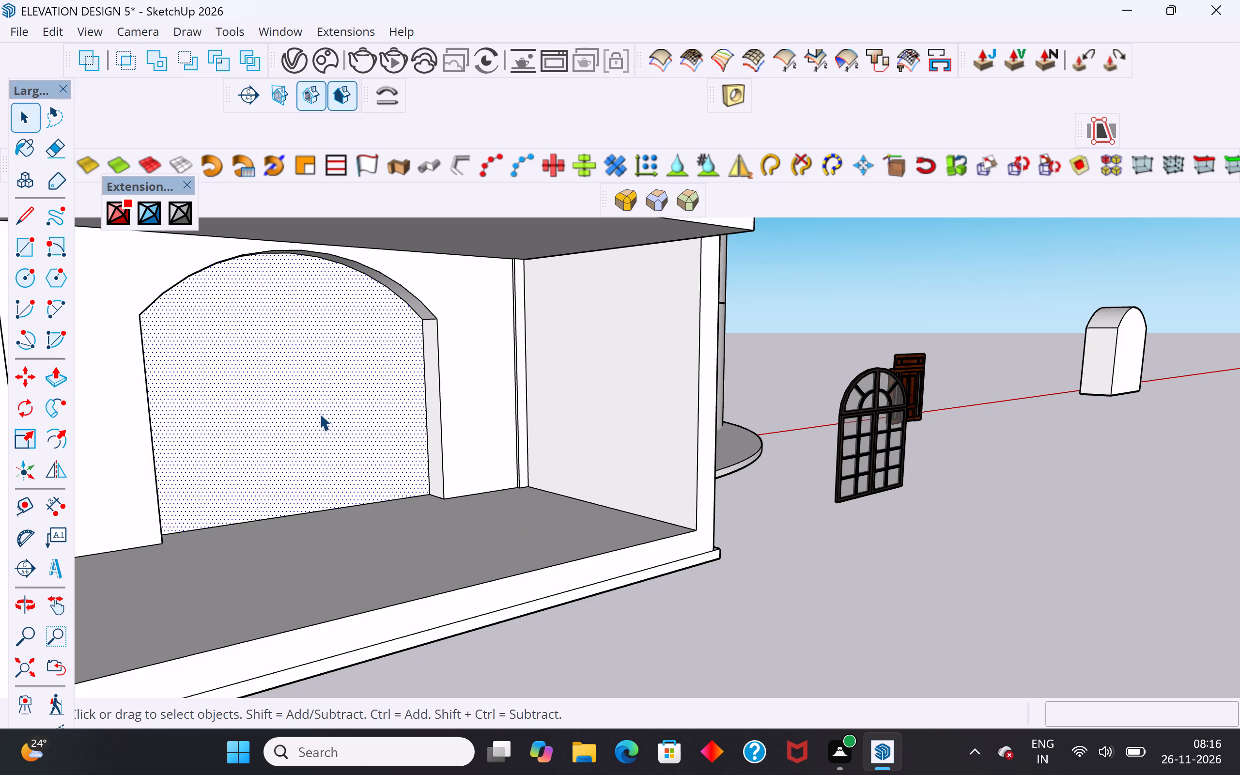
key(Delete)
middle_drag(338, 433, 271, 423)
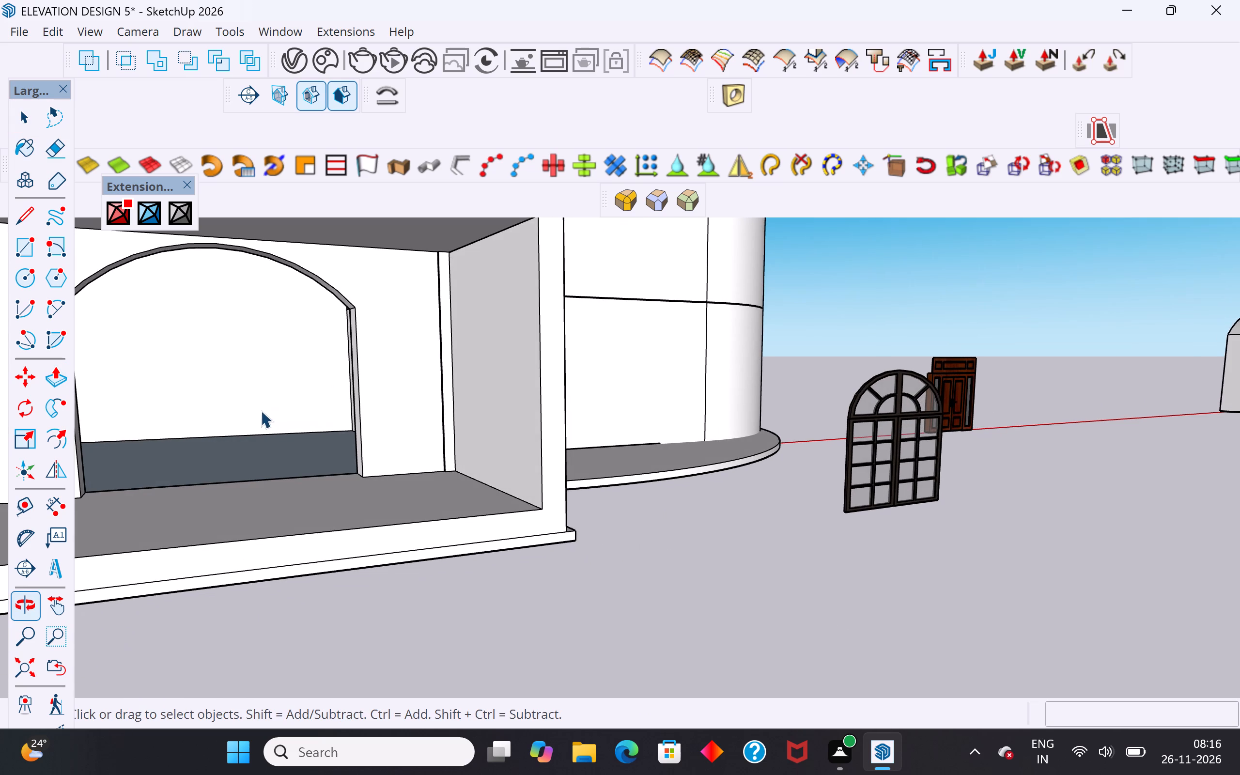
click(249, 390)
key(Delete)
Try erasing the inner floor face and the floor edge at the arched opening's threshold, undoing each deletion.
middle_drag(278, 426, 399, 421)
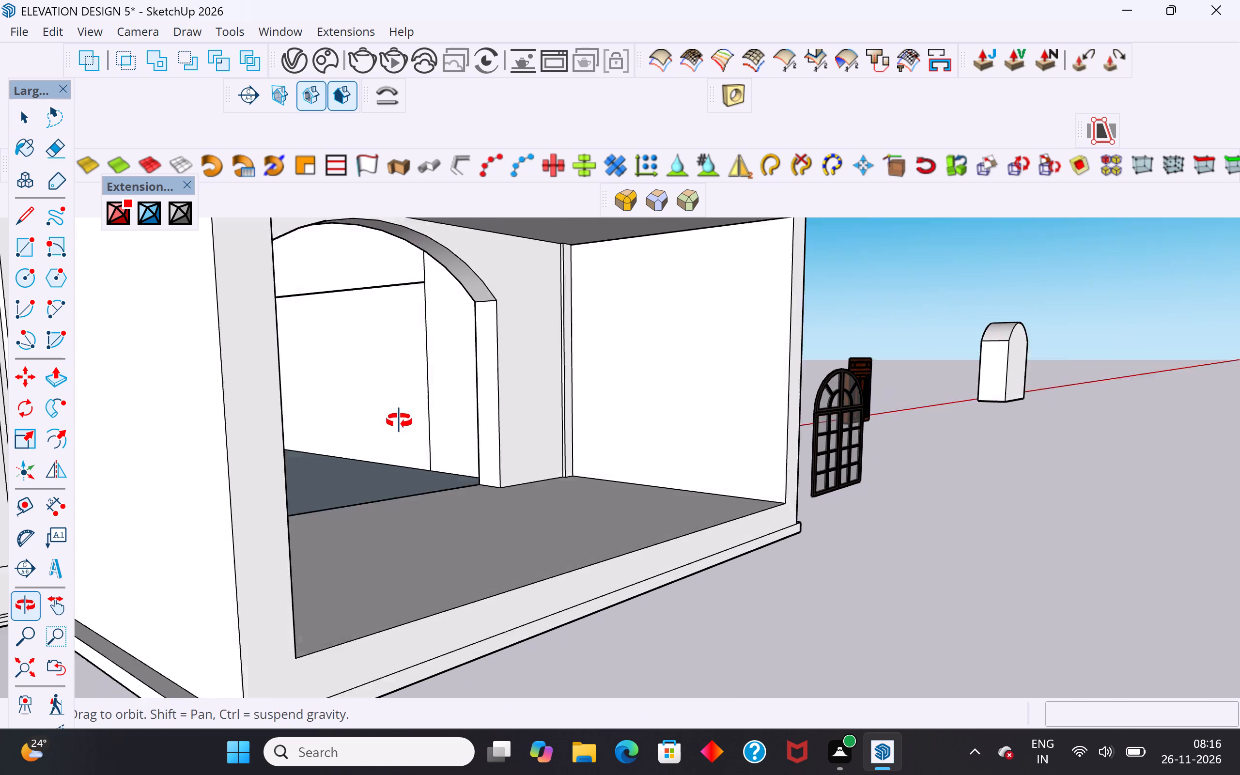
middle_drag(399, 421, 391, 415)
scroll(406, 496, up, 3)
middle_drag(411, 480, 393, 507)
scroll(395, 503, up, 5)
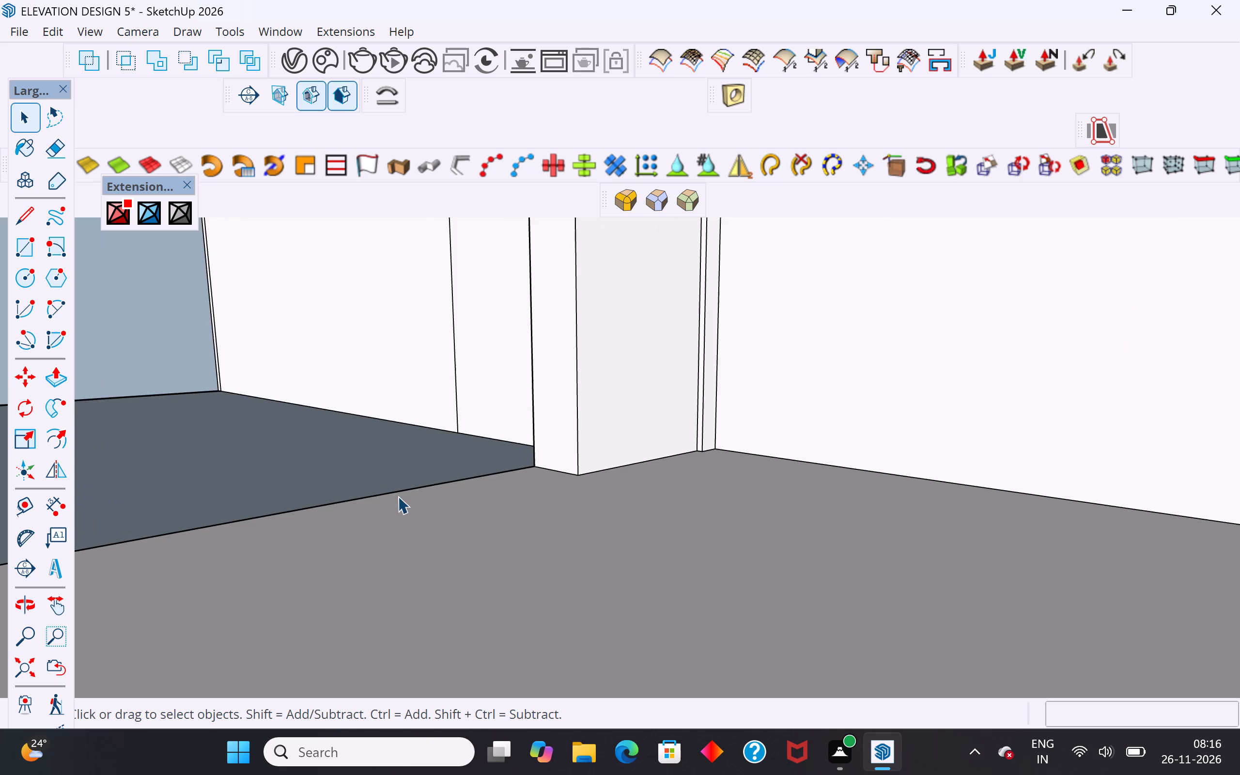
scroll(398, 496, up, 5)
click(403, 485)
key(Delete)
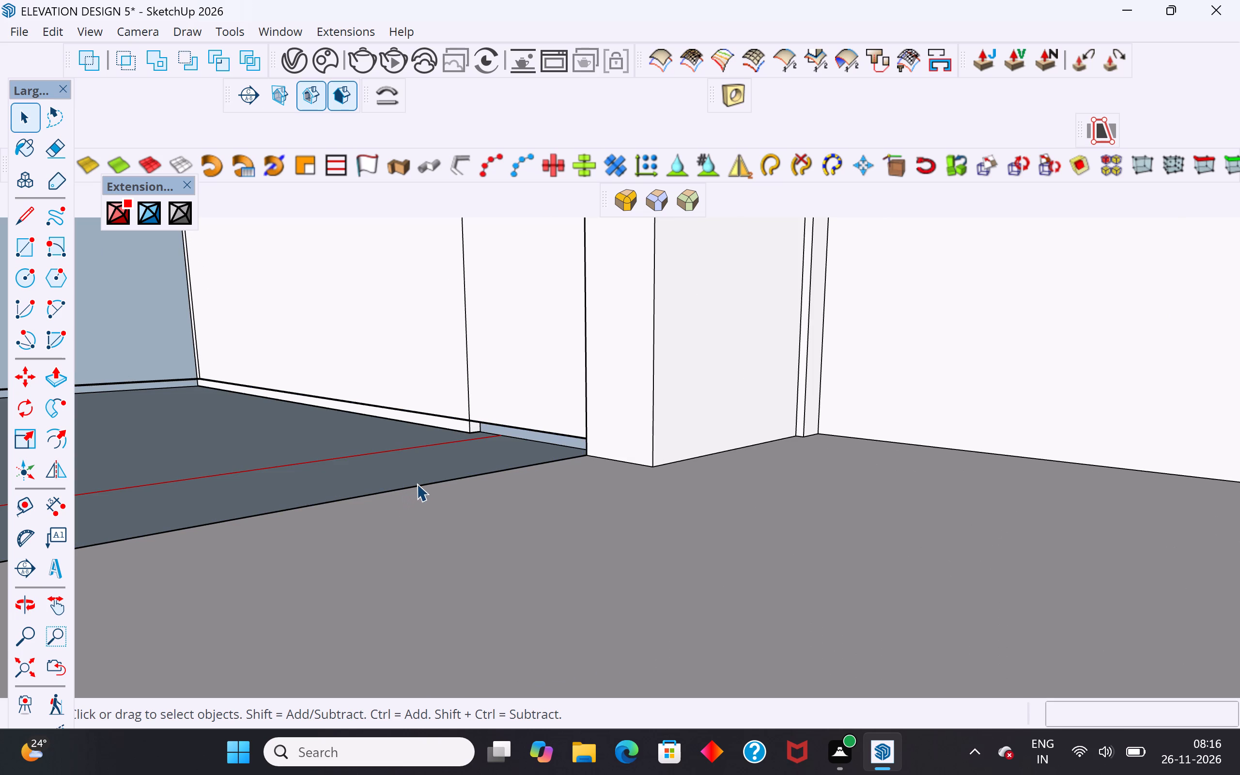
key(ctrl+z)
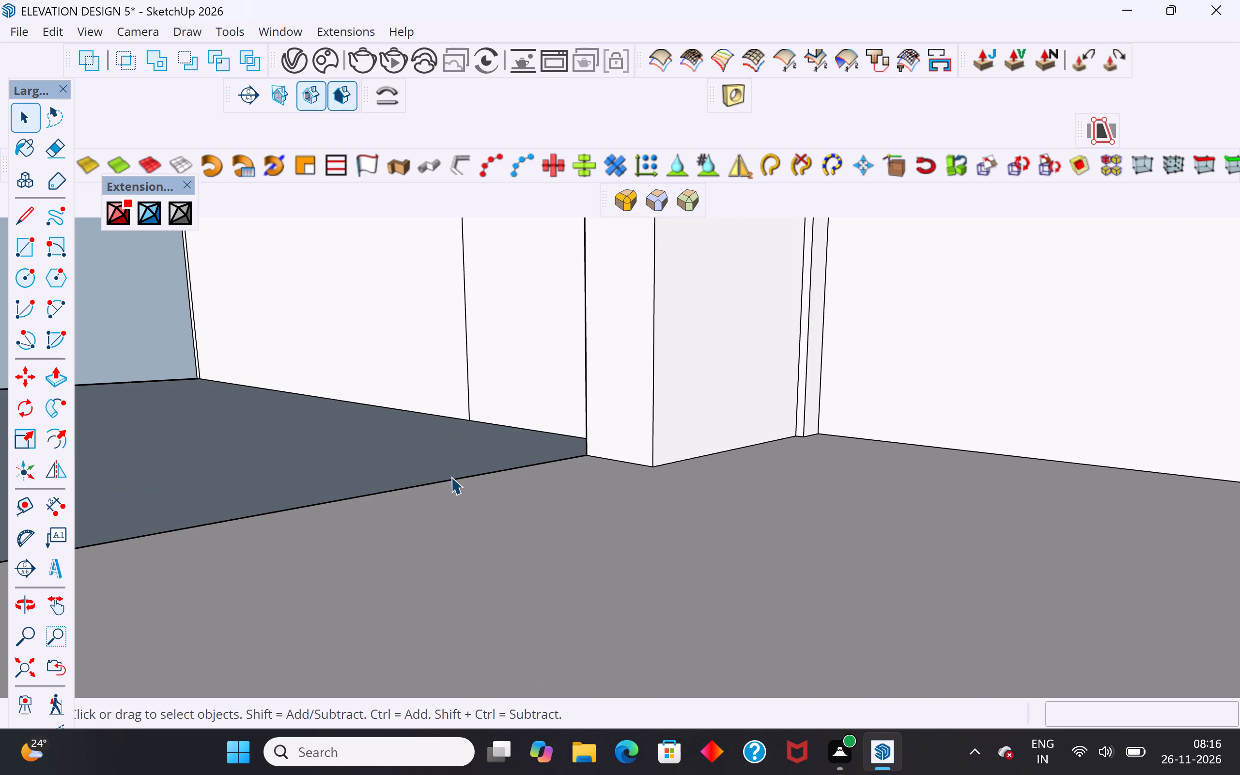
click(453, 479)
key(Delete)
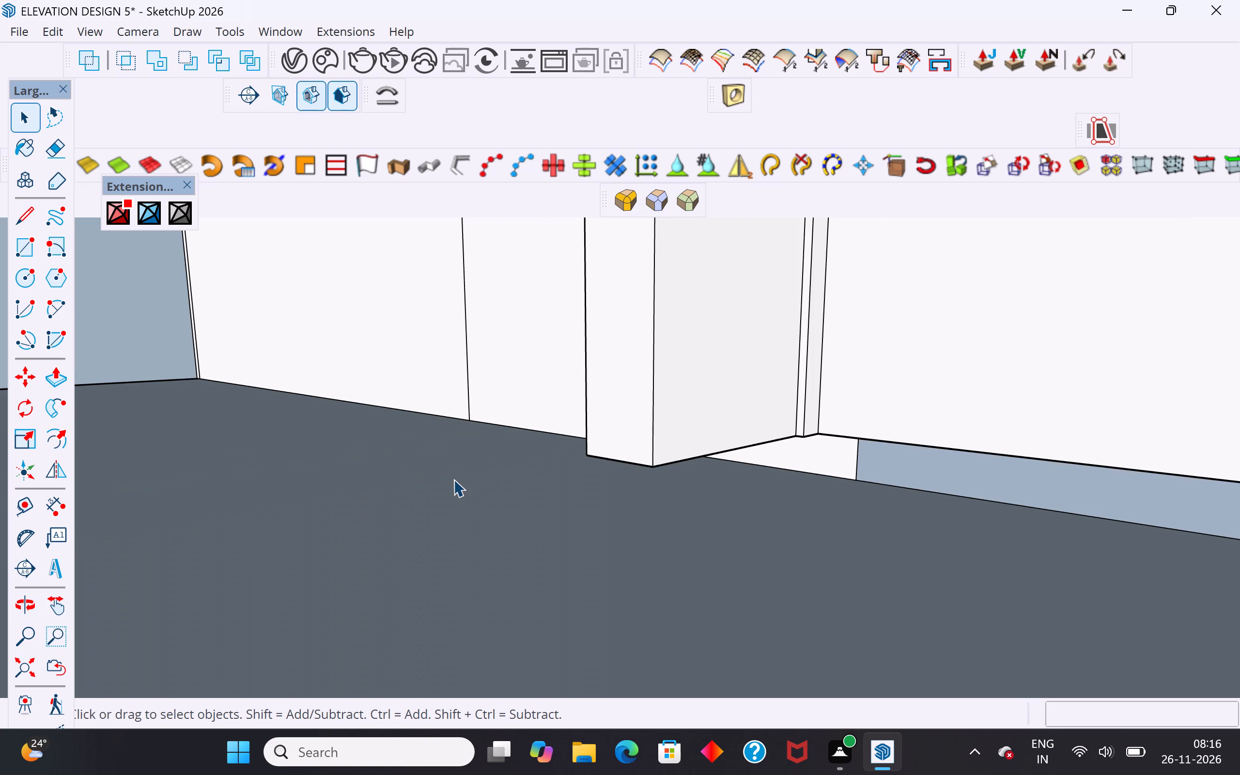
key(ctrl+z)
Reverse the inner floor face behind the arched opening.
right_click(457, 468)
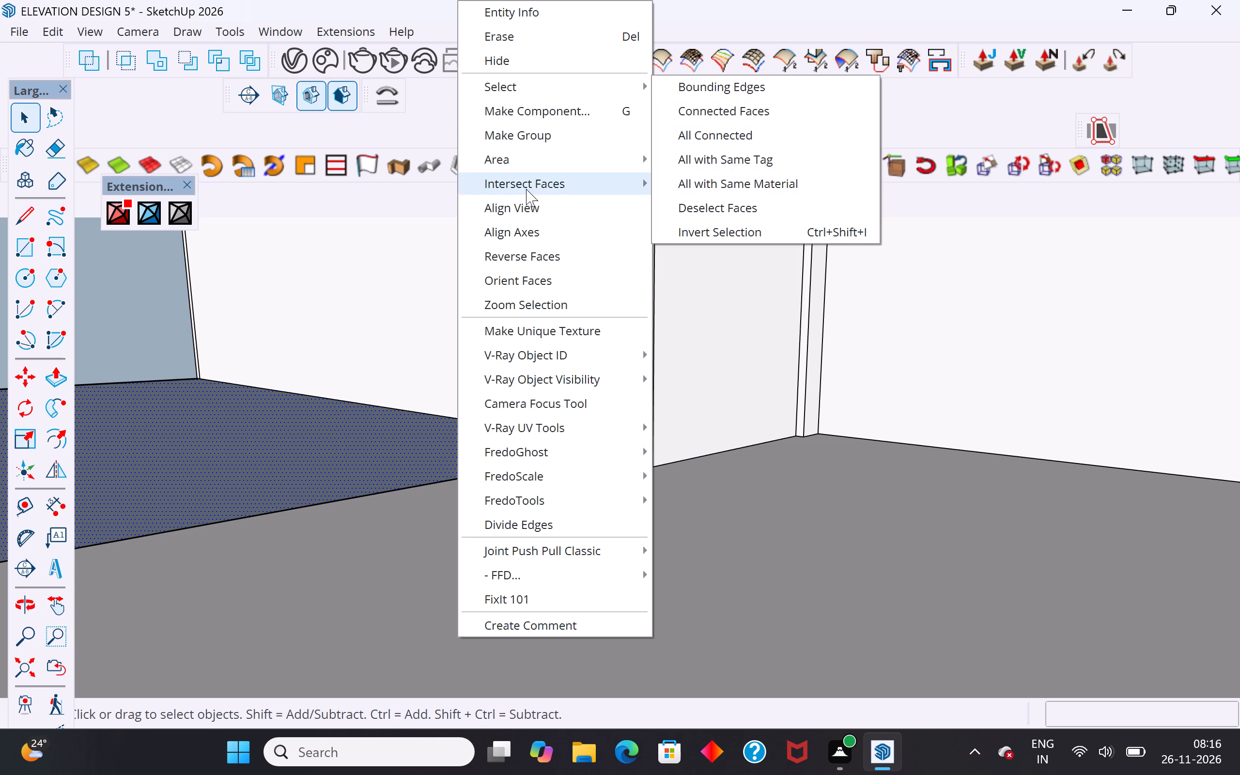
click(529, 257)
middle_drag(827, 366, 712, 402)
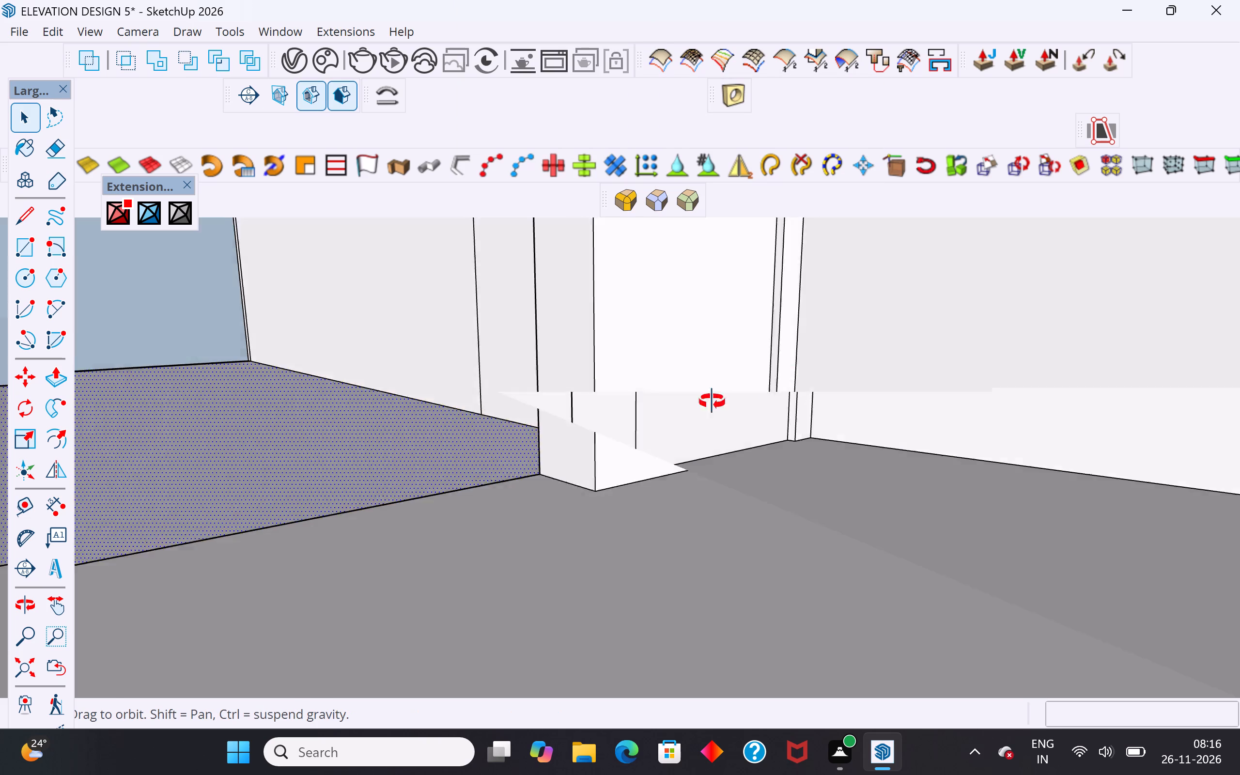
Examine the floor, side reveals and rear wall base visible through the arched opening.
middle_drag(712, 402, 660, 398)
scroll(841, 348, down, 10)
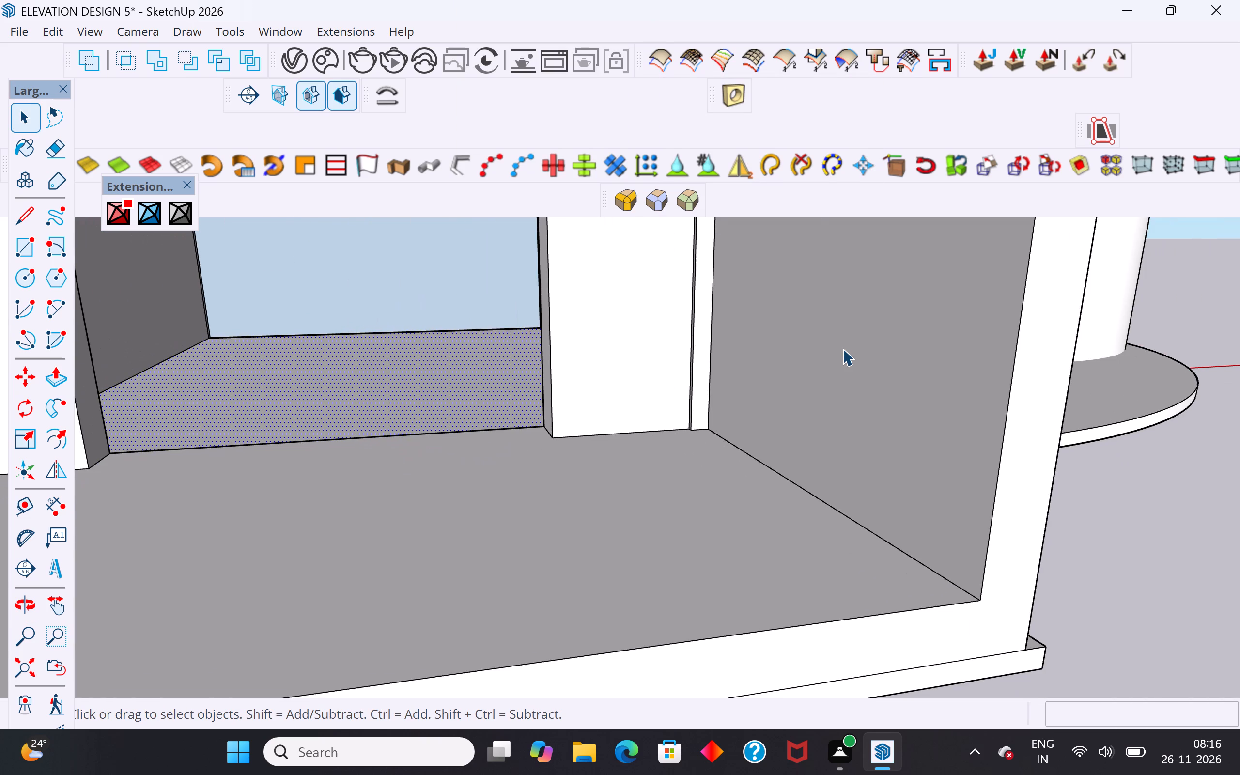
scroll(220, 356, up, 19)
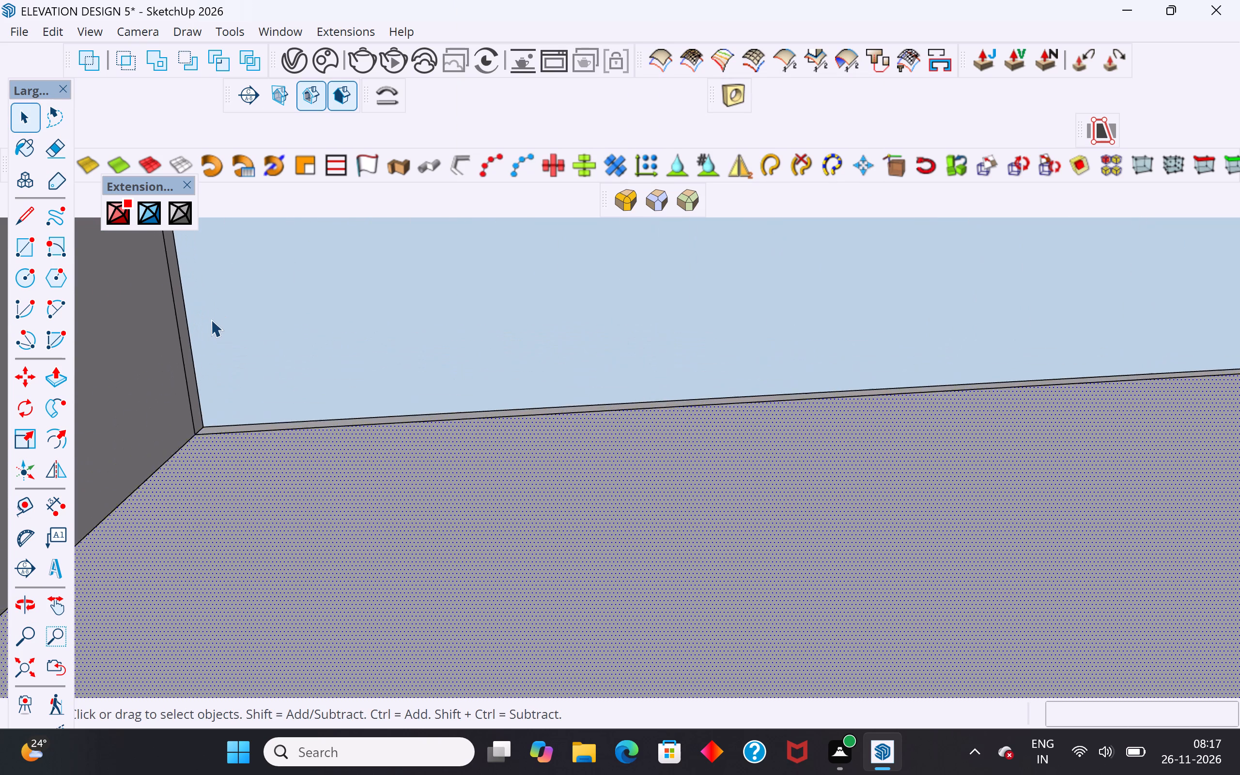
scroll(211, 319, up, 9)
scroll(213, 522, down, 14)
scroll(214, 527, up, 1)
scroll(214, 527, down, 2)
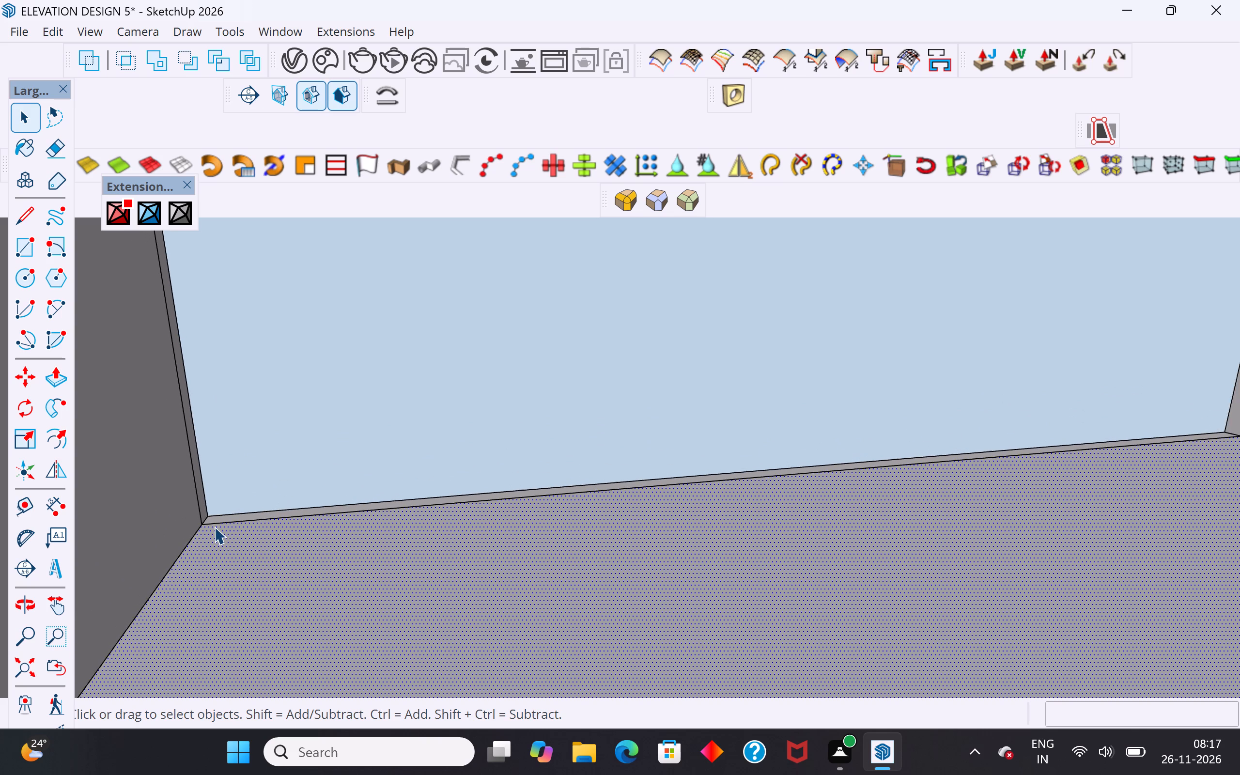
scroll(214, 527, down, 15)
scroll(310, 279, down, 4)
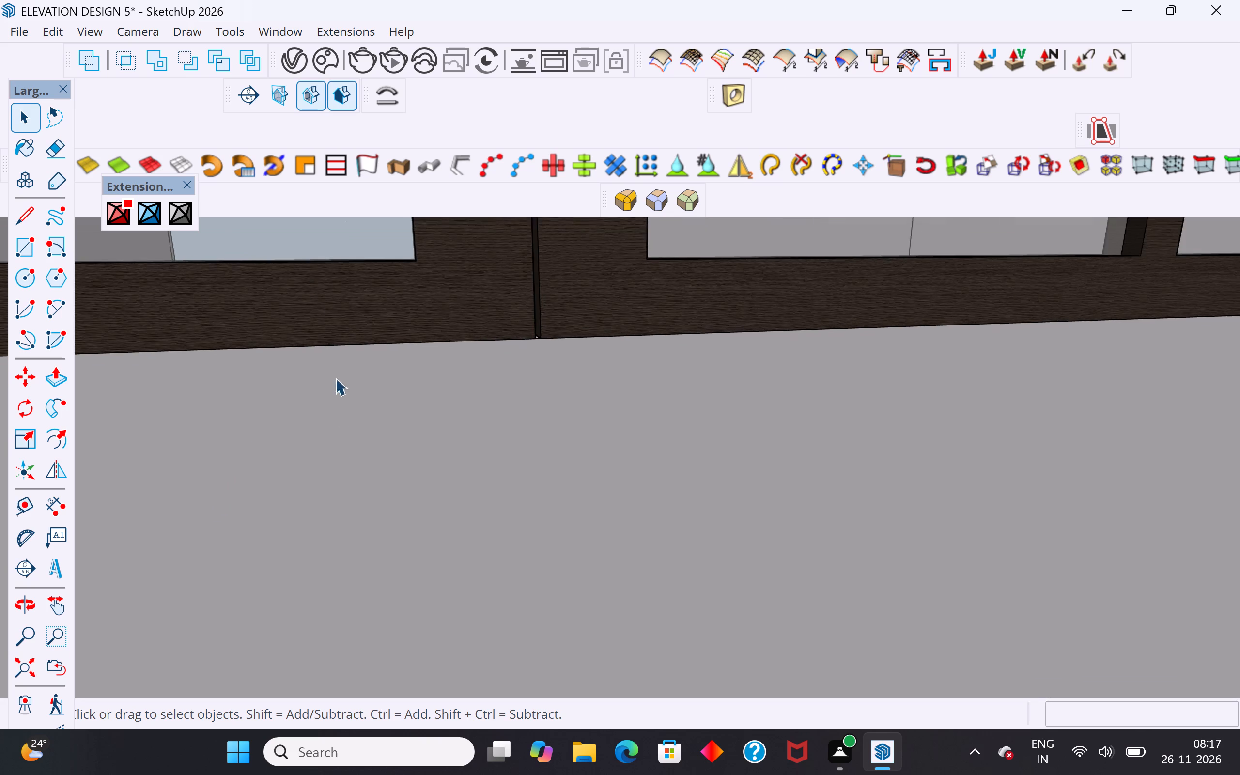
scroll(340, 446, down, 20)
scroll(340, 446, down, 6)
scroll(387, 353, down, 17)
click(808, 569)
Push/Pull the rear wall face seen through the arched doorway 5" until it meets the inner edge of its surrounding rim.
middle_drag(342, 508, 346, 478)
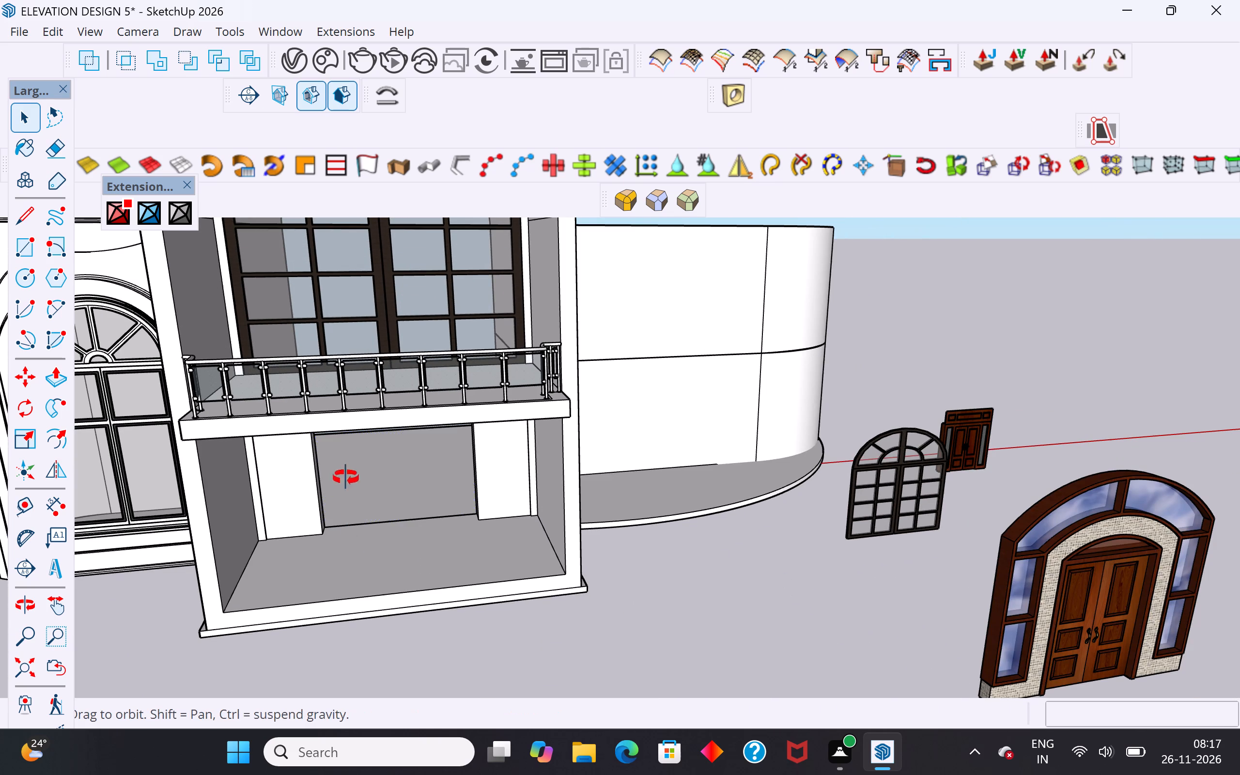
middle_drag(346, 478, 355, 426)
scroll(389, 407, up, 7)
middle_drag(398, 388, 399, 359)
scroll(352, 567, down, 3)
click(372, 522)
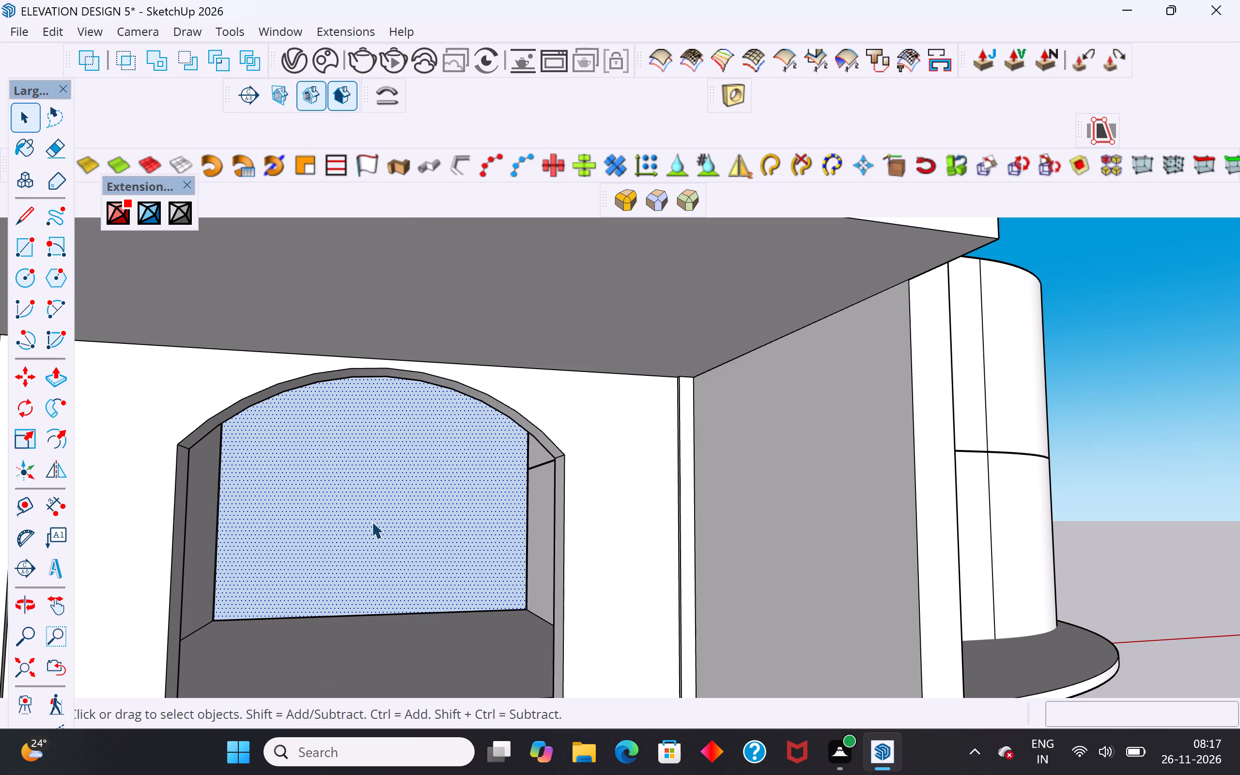
scroll(236, 570, up, 5)
middle_drag(326, 585, 250, 597)
scroll(250, 597, up, 2)
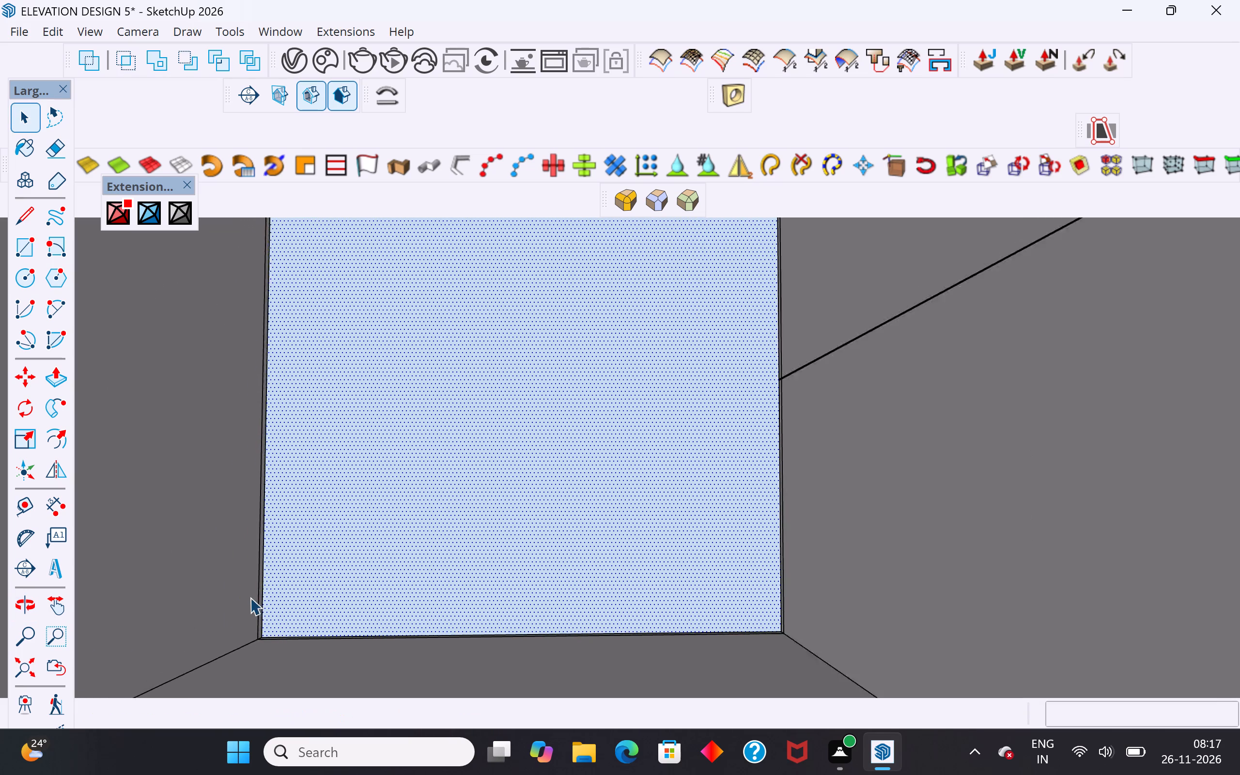
scroll(250, 597, up, 5)
middle_drag(383, 623, 301, 685)
scroll(326, 586, up, 5)
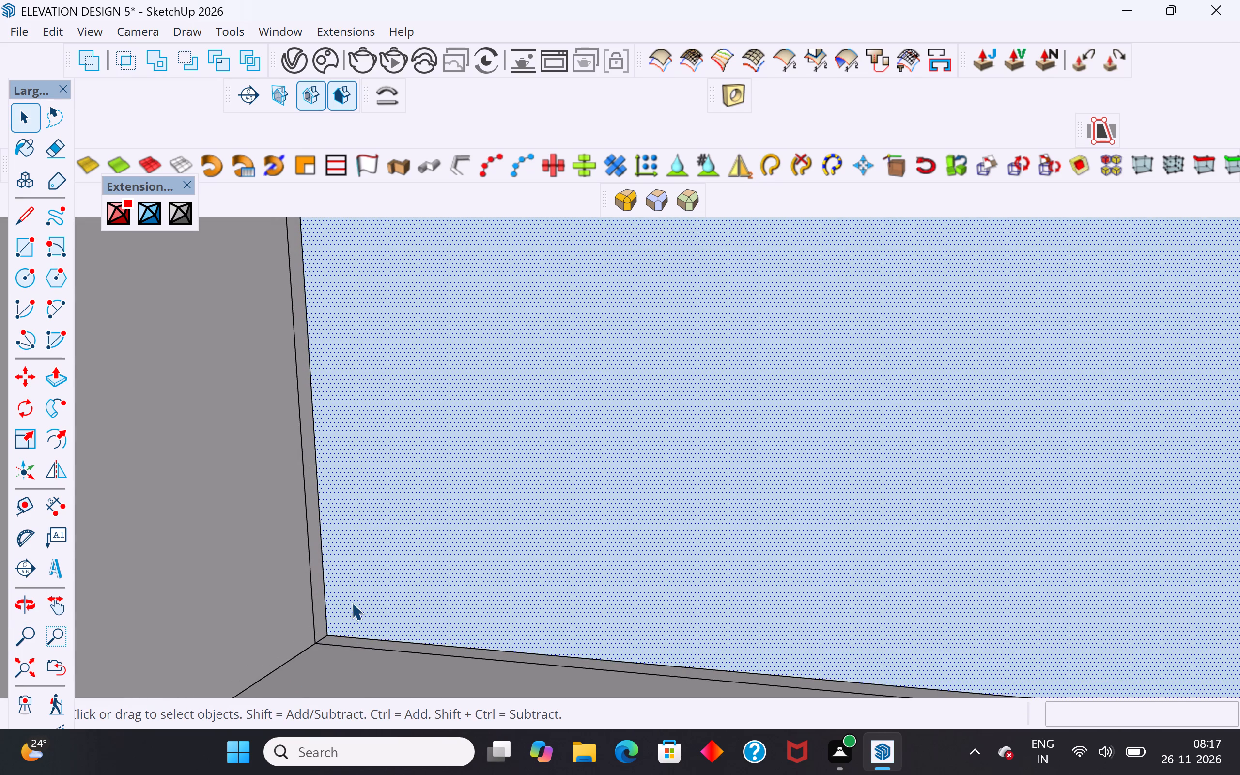
click(62, 374)
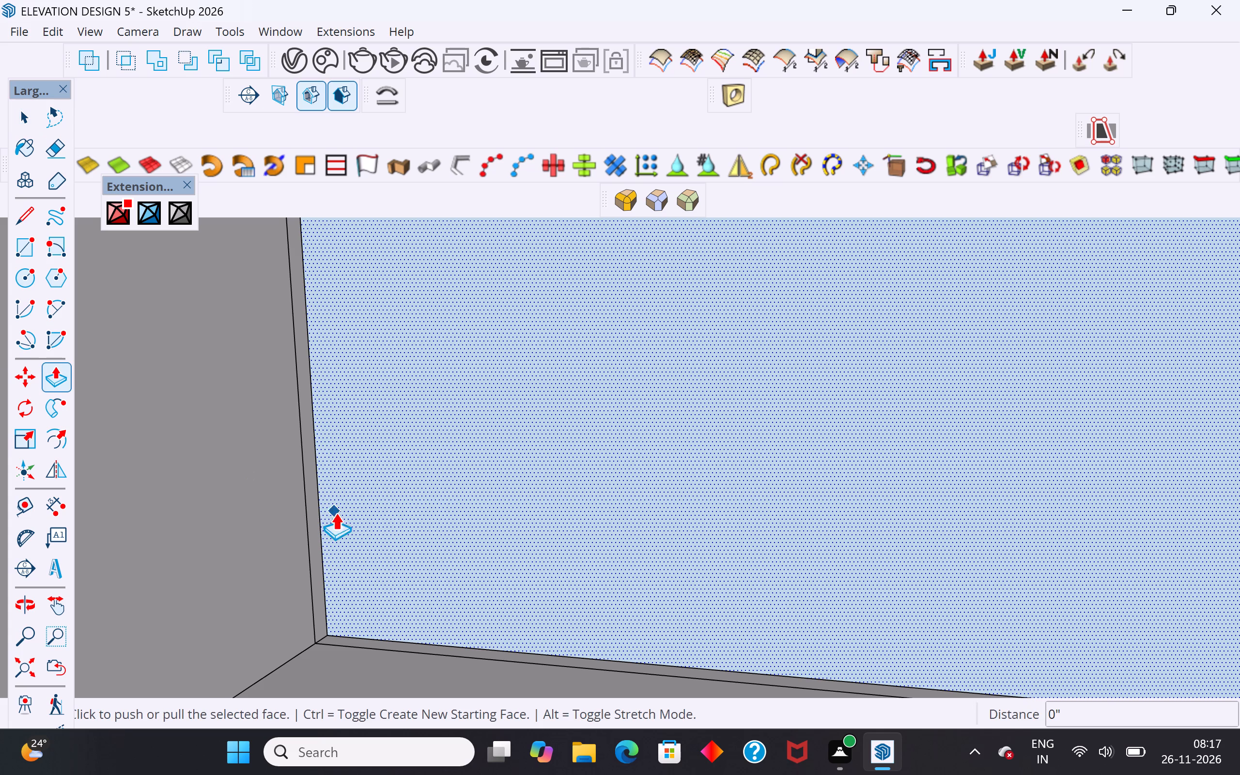
ctrl+click(360, 532)
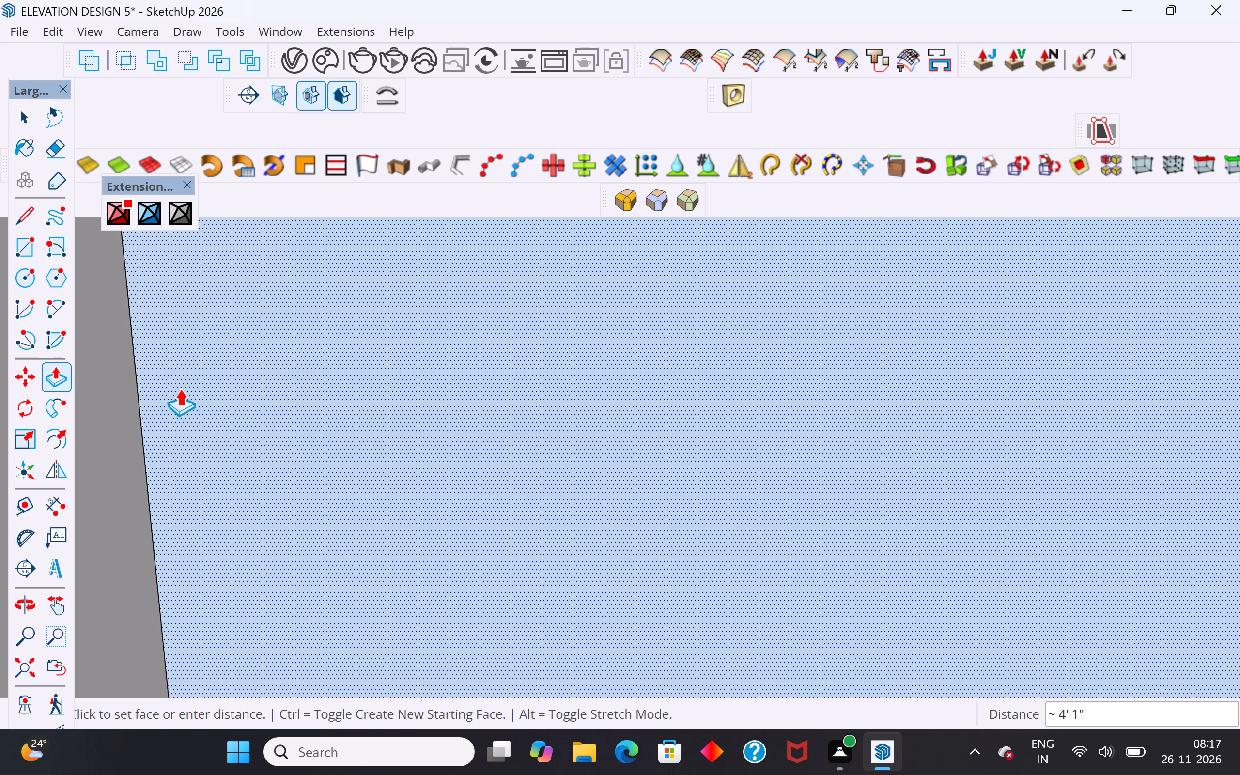
key(Escape)
click(340, 625)
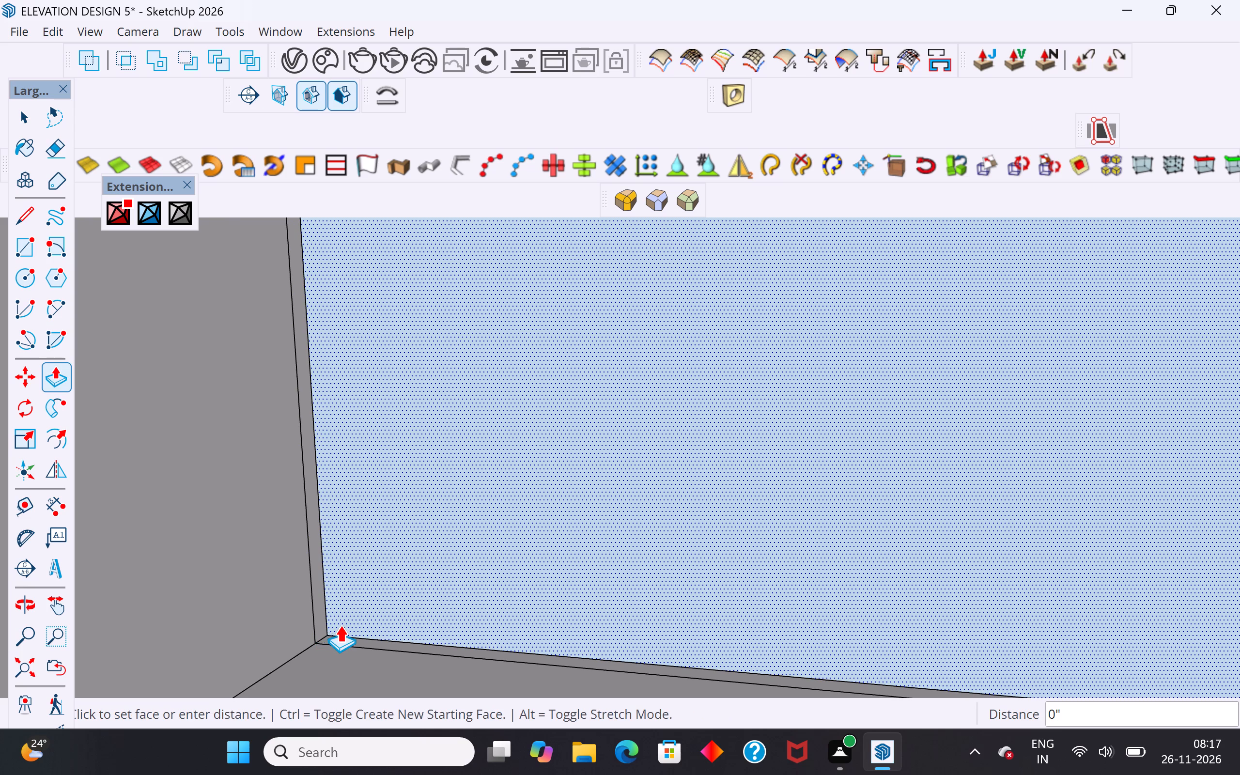
key(Escape)
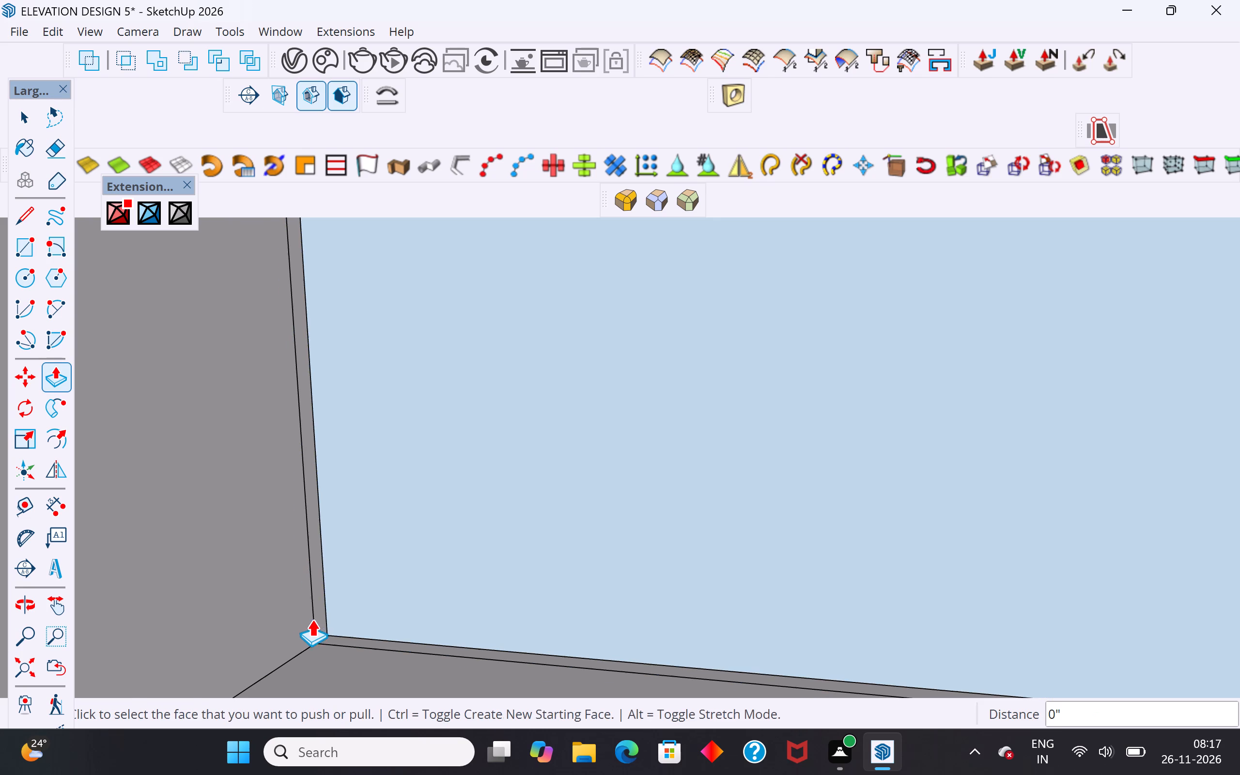
click(336, 623)
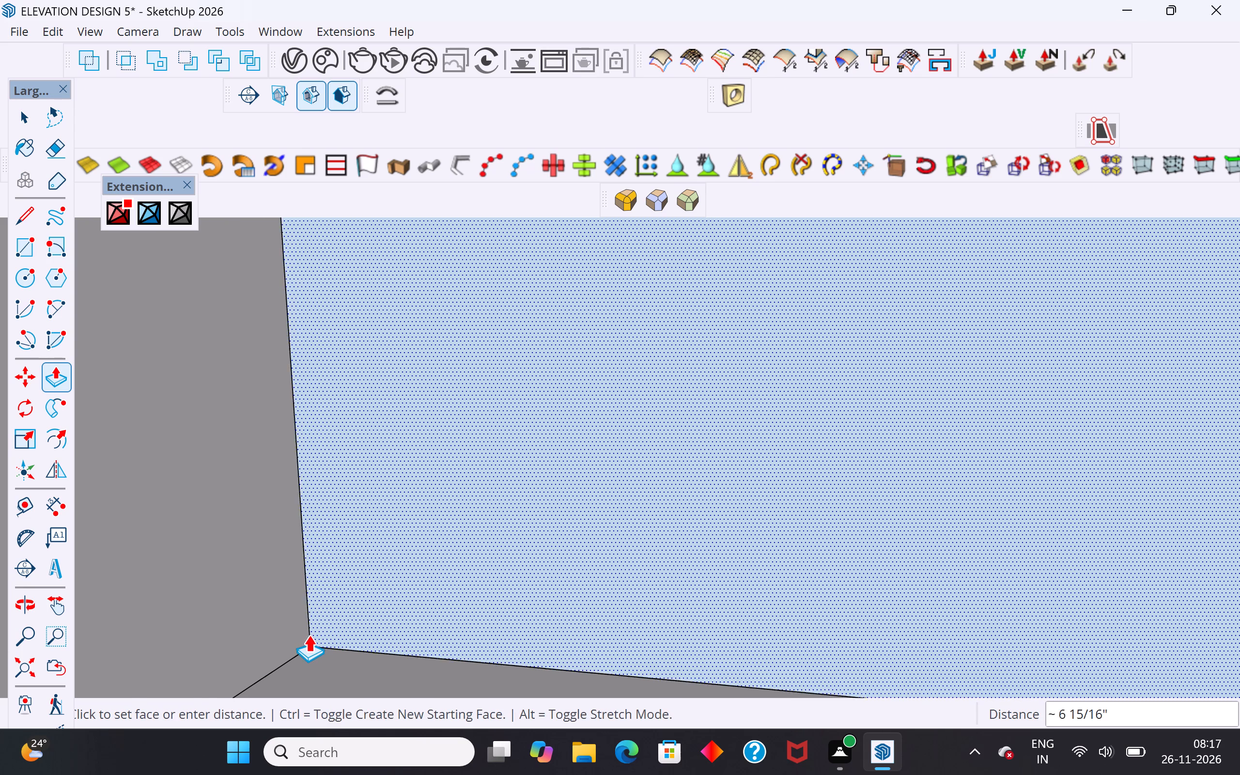
key(Escape)
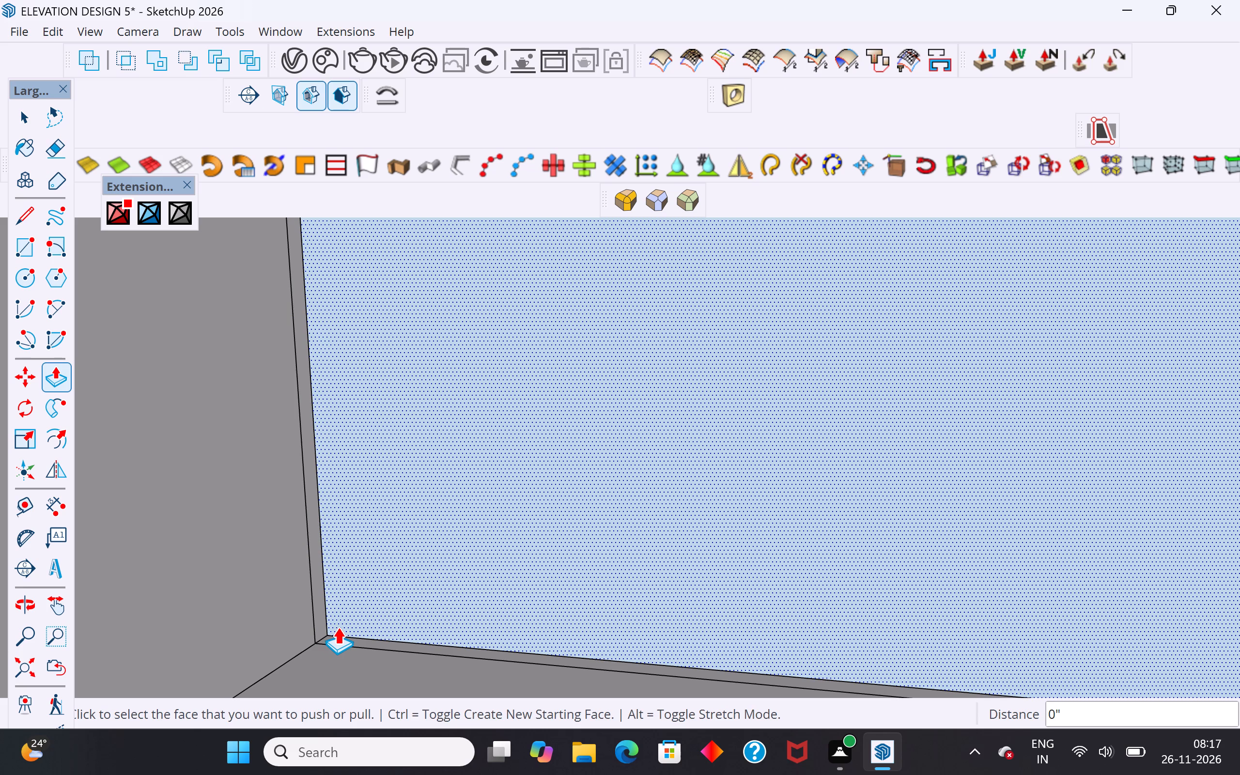
click(338, 627)
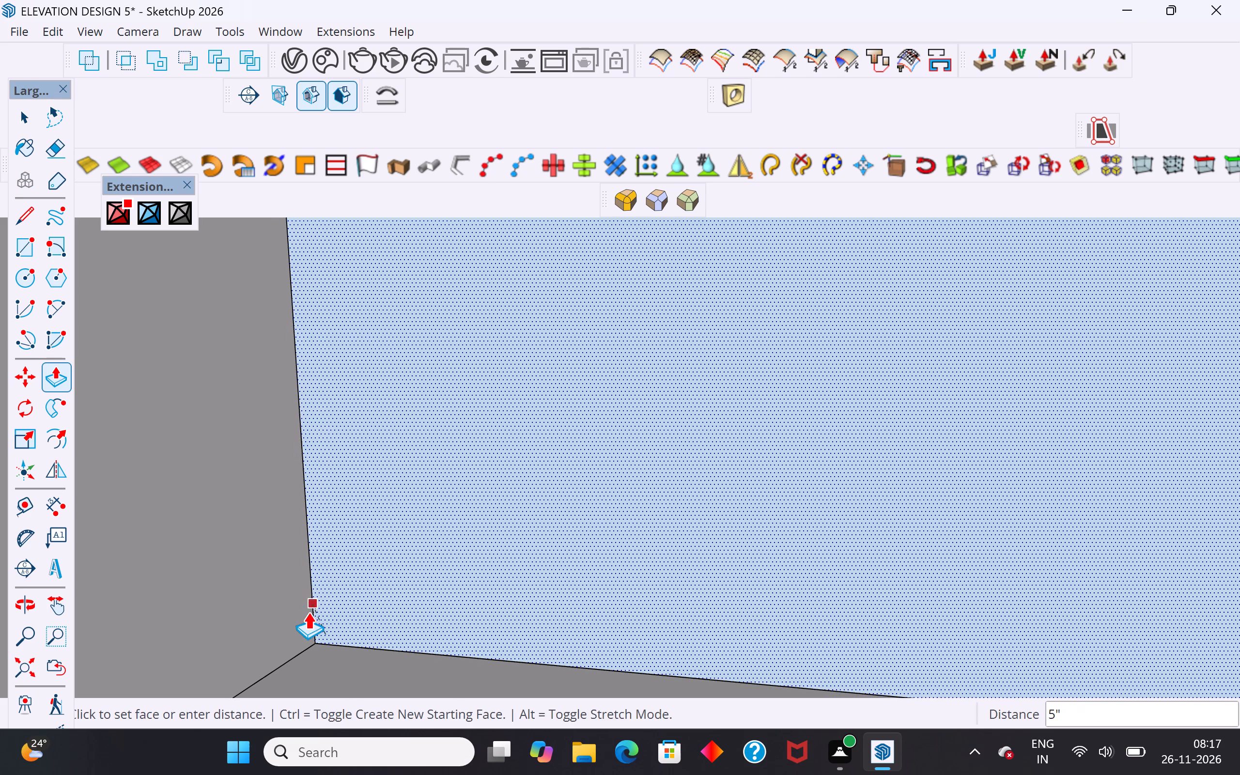
click(308, 622)
Draw a 24' 1" by 23' 2" rectangle across the recessed arched end at the back of the building, starting from the rim's lower corner.
scroll(372, 496, down, 15)
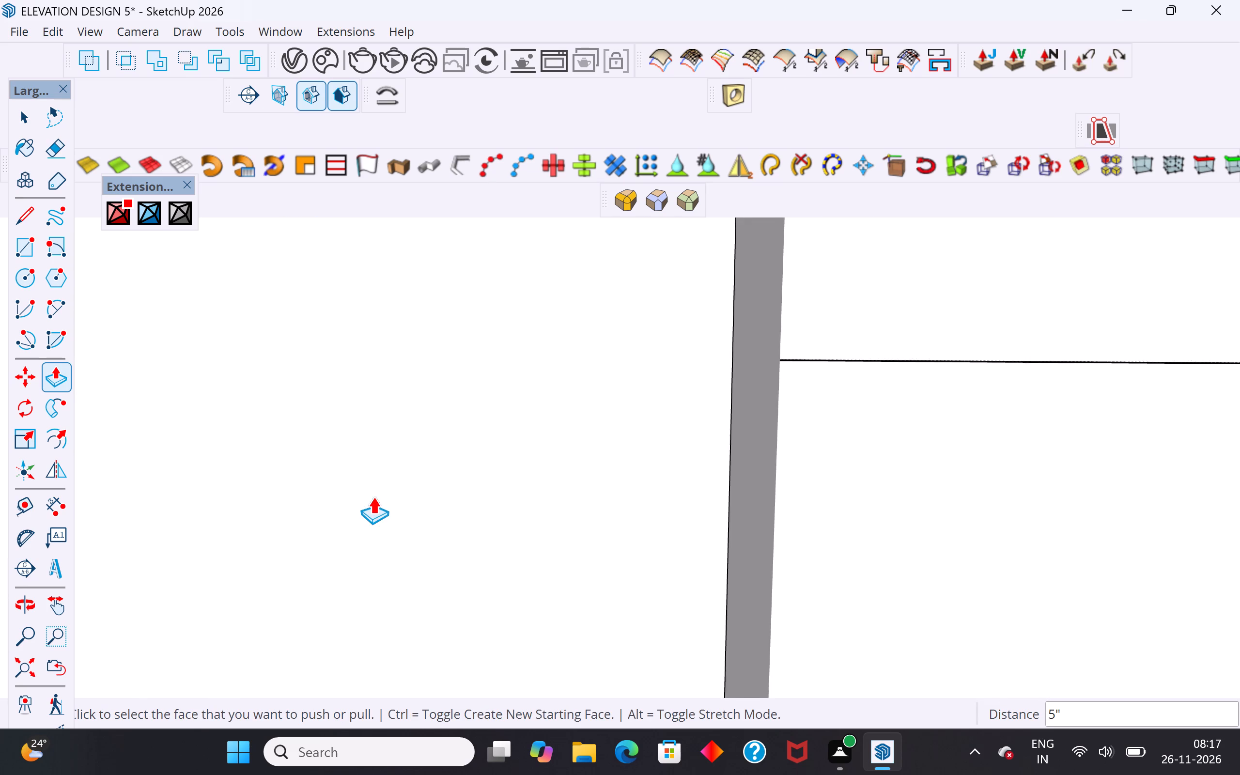
scroll(373, 496, down, 3)
click(32, 117)
scroll(752, 590, down, 2)
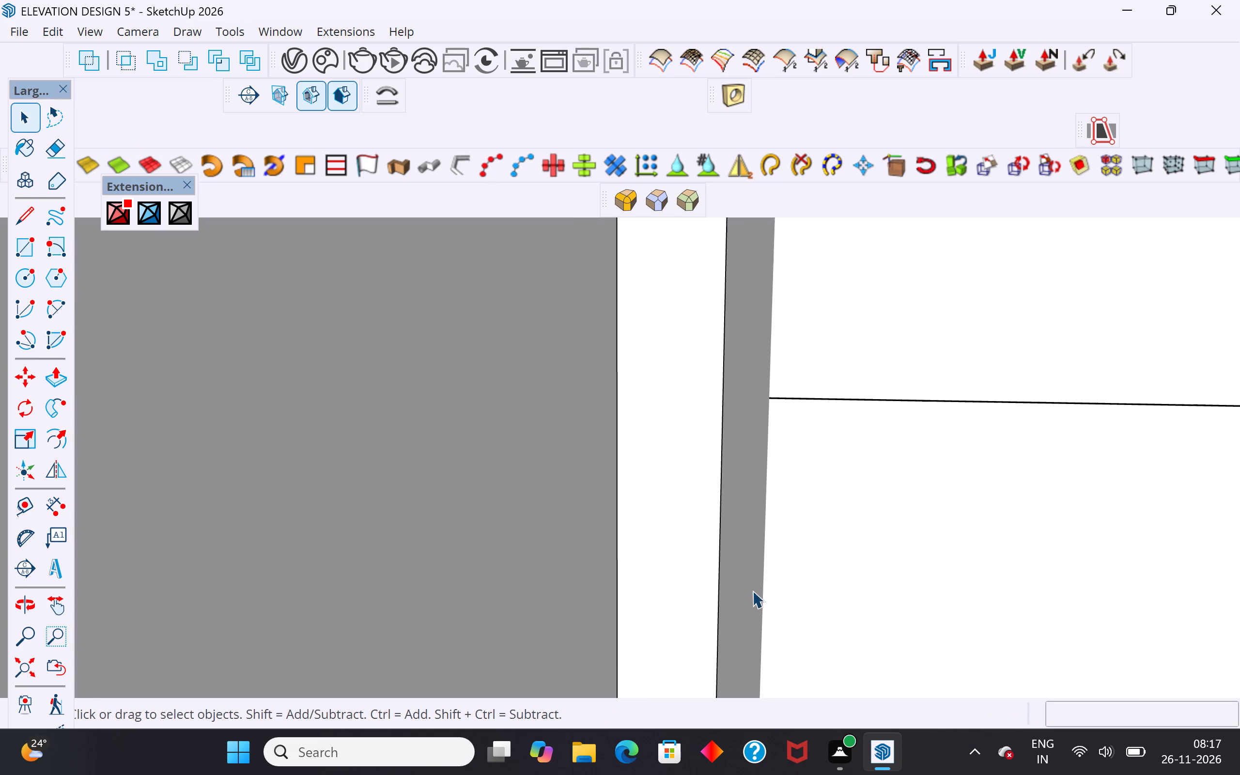
scroll(752, 590, down, 20)
scroll(752, 590, down, 1)
scroll(531, 404, up, 1)
scroll(531, 404, down, 3)
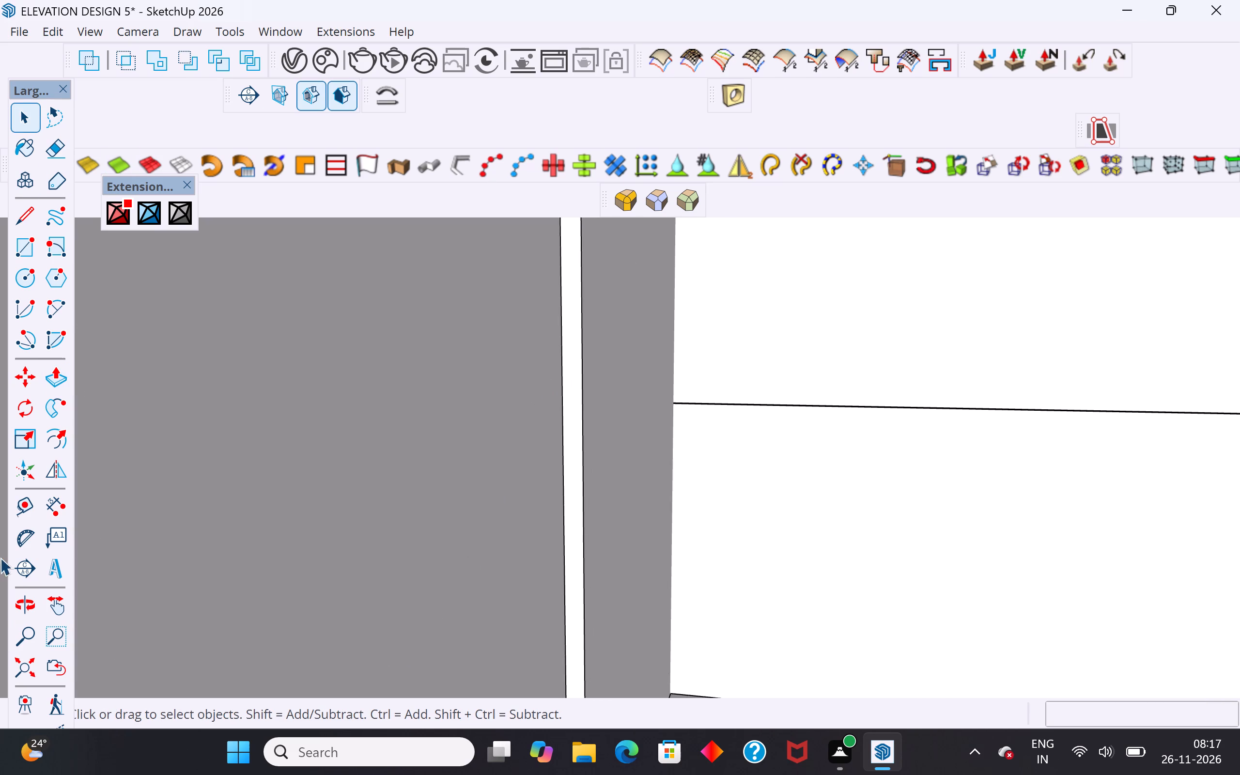
click(29, 670)
click(909, 436)
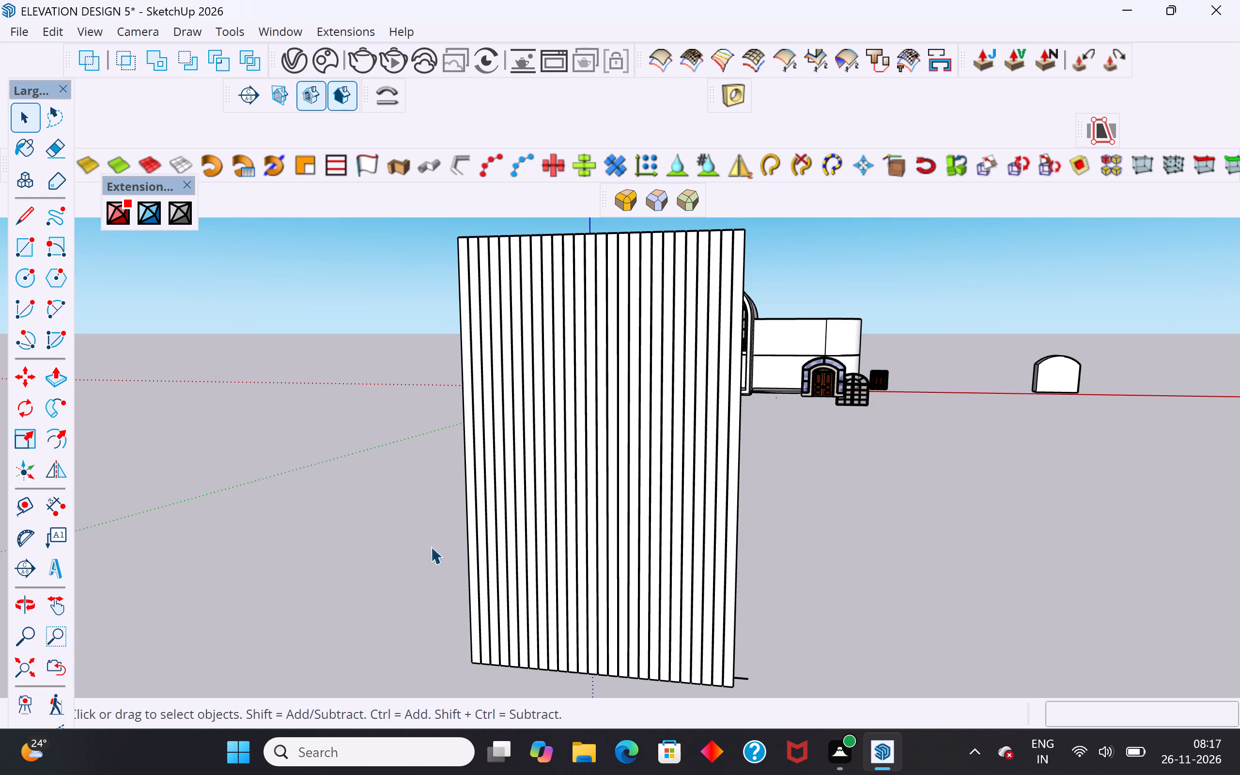
middle_drag(271, 577, 632, 586)
scroll(866, 579, down, 10)
scroll(913, 536, up, 1)
scroll(913, 536, down, 1)
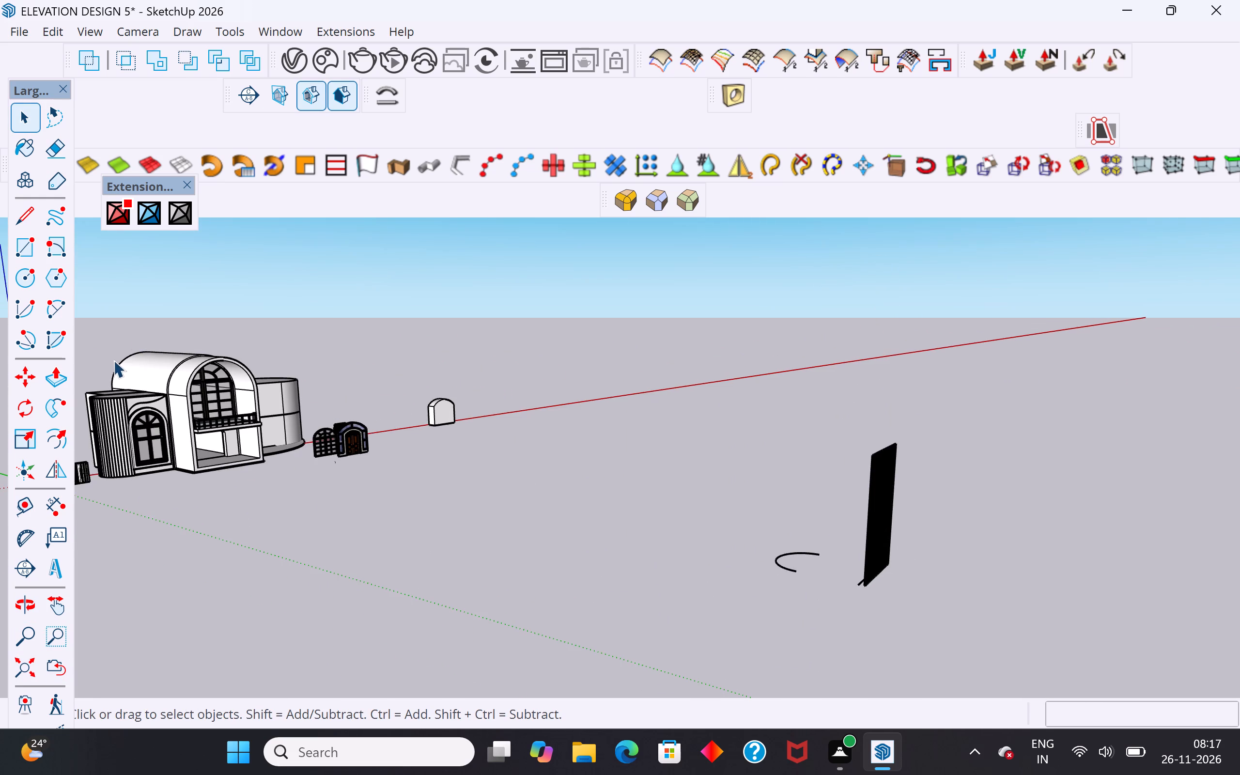
scroll(110, 364, up, 20)
scroll(110, 364, up, 1)
middle_drag(88, 389, 492, 382)
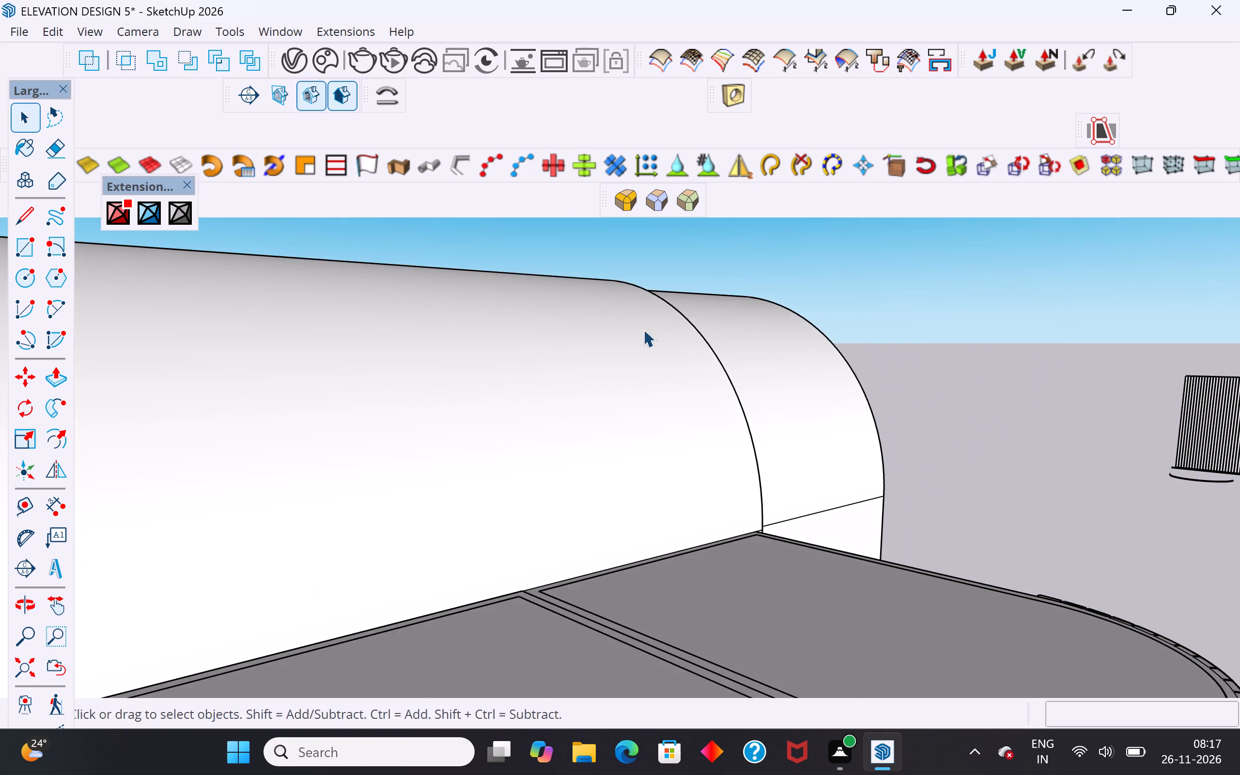
scroll(700, 336, down, 12)
middle_drag(407, 466, 452, 501)
scroll(443, 569, up, 8)
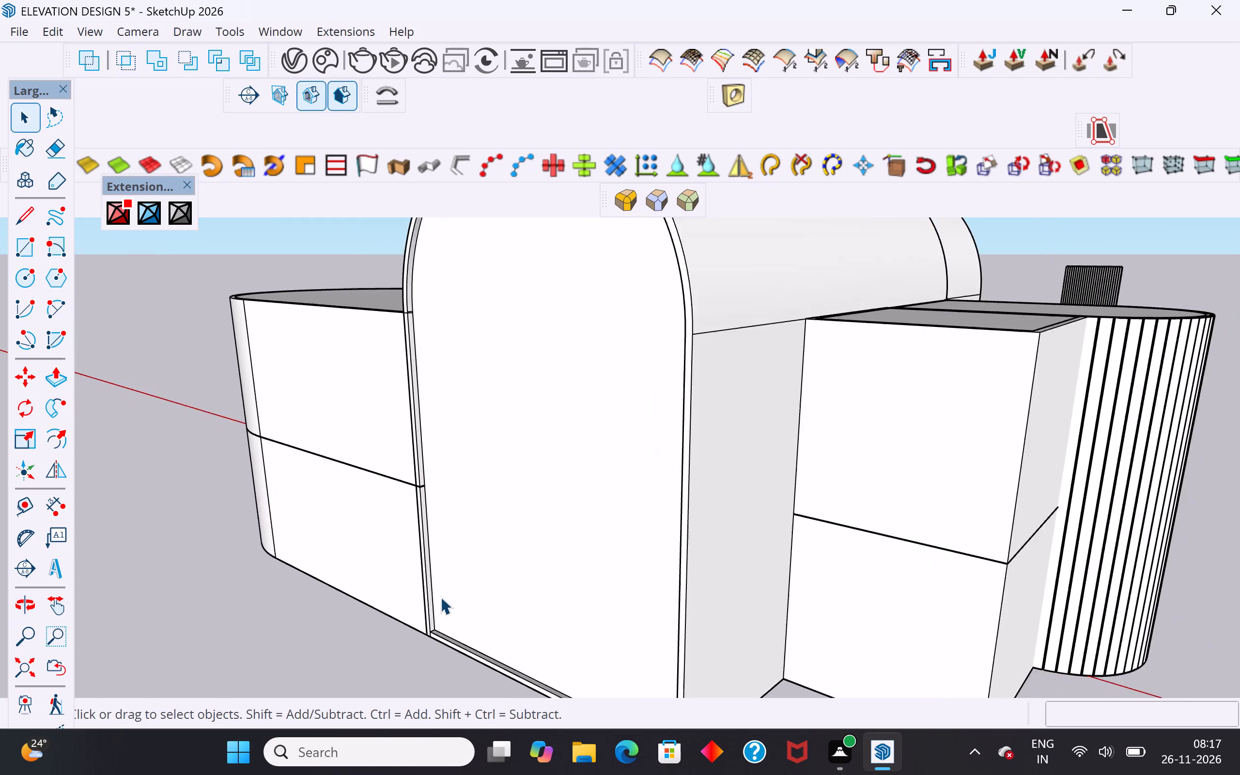
scroll(440, 597, up, 1)
scroll(445, 581, down, 6)
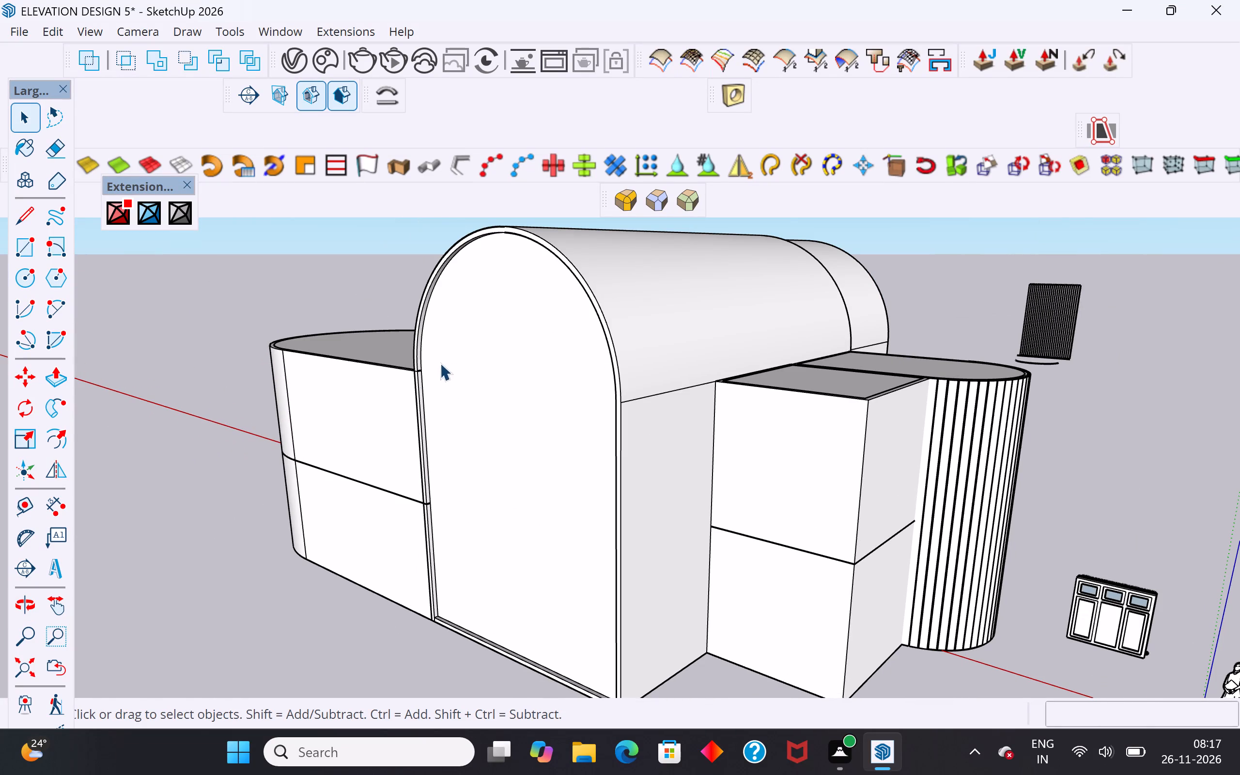
click(25, 248)
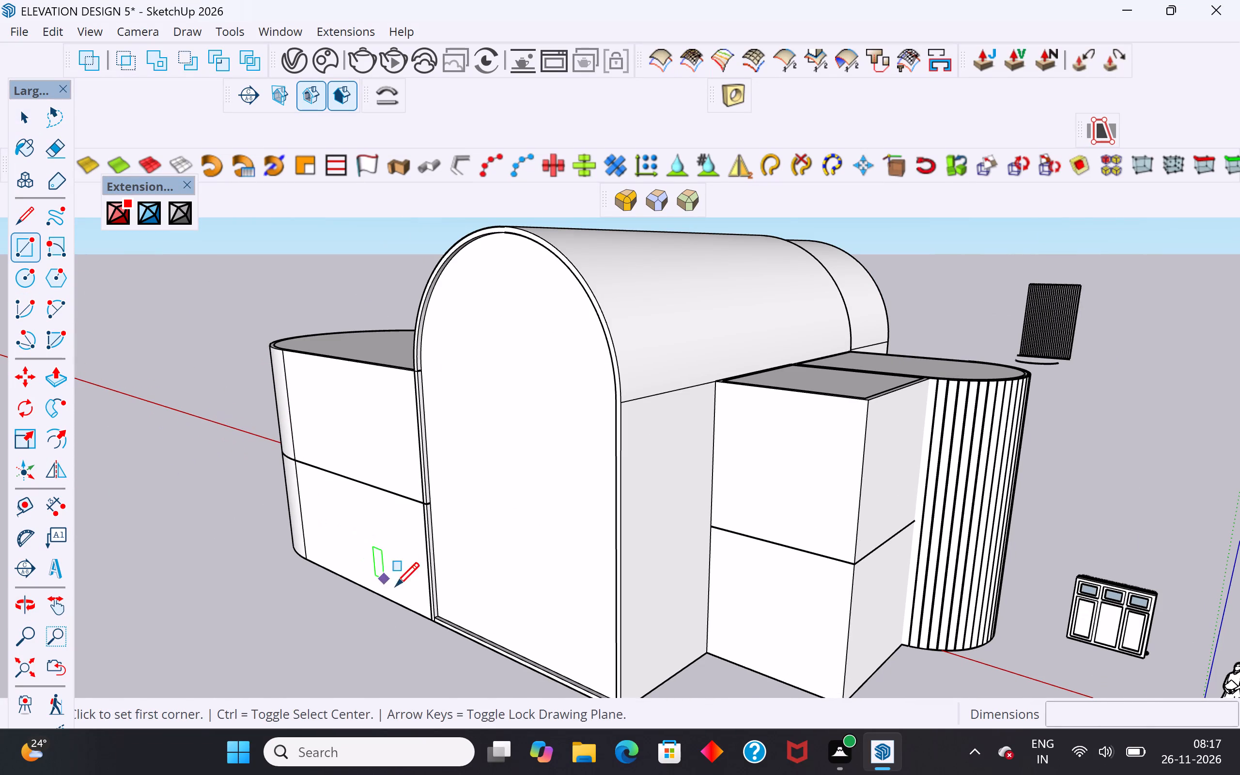
scroll(440, 621, up, 17)
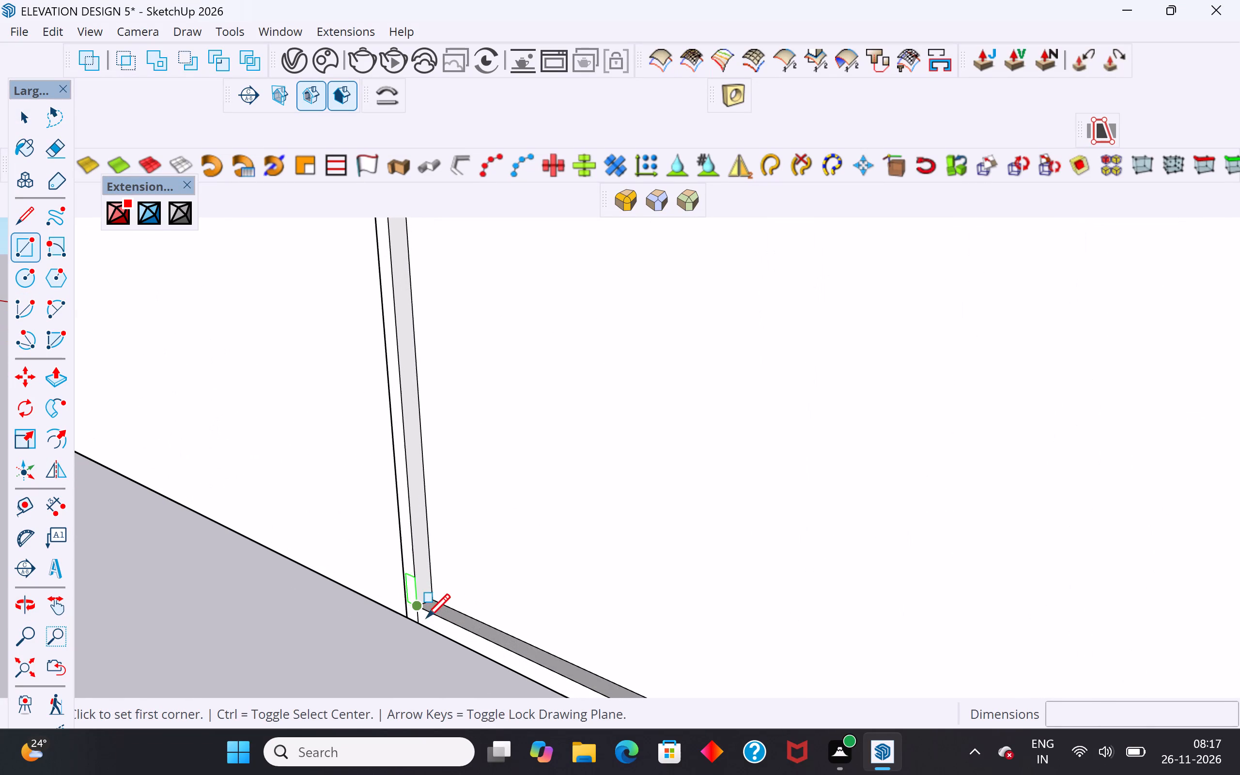
click(418, 599)
scroll(418, 599, down, 12)
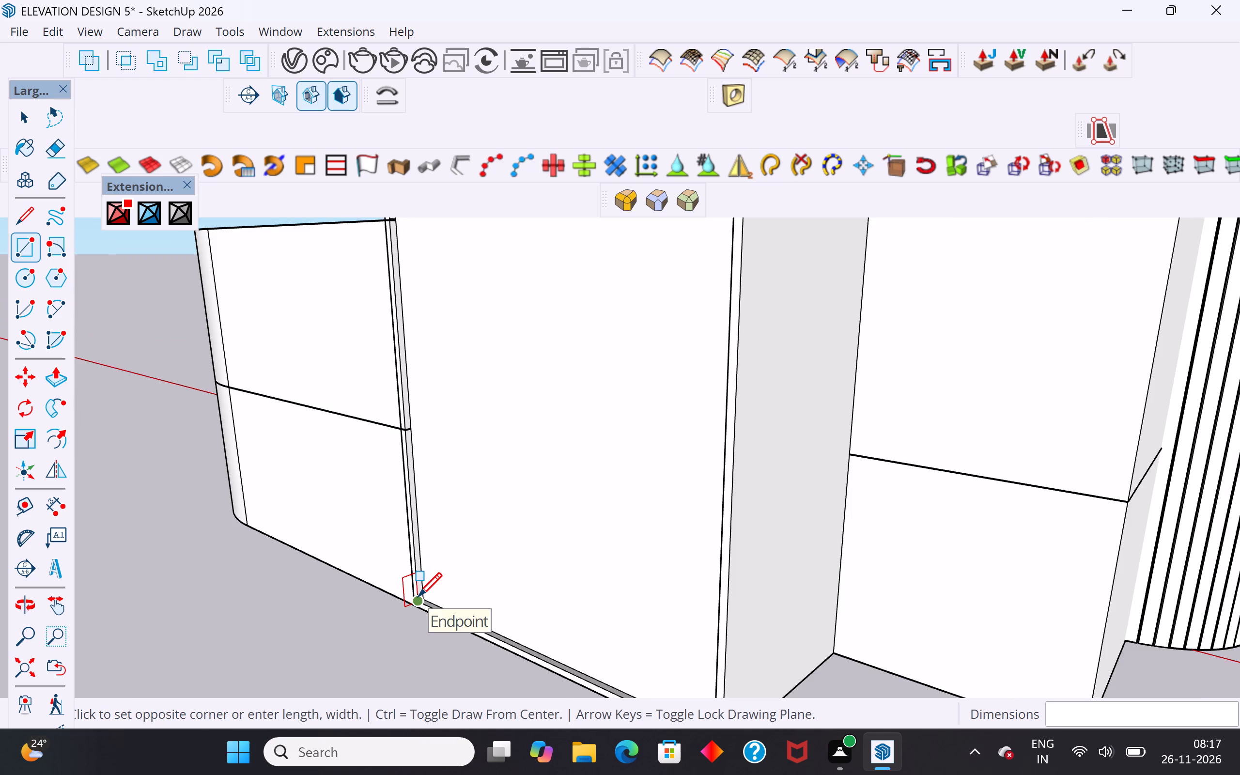
scroll(418, 599, down, 4)
middle_drag(418, 599, 524, 596)
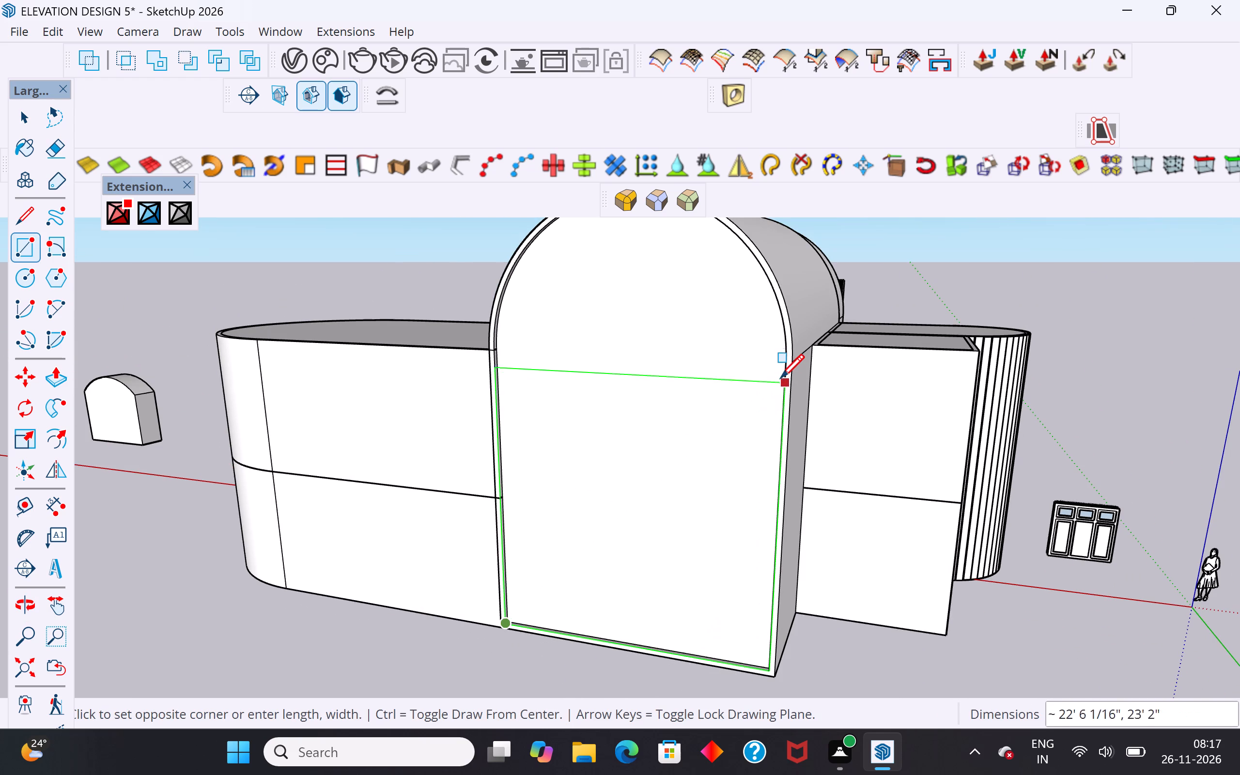
click(782, 372)
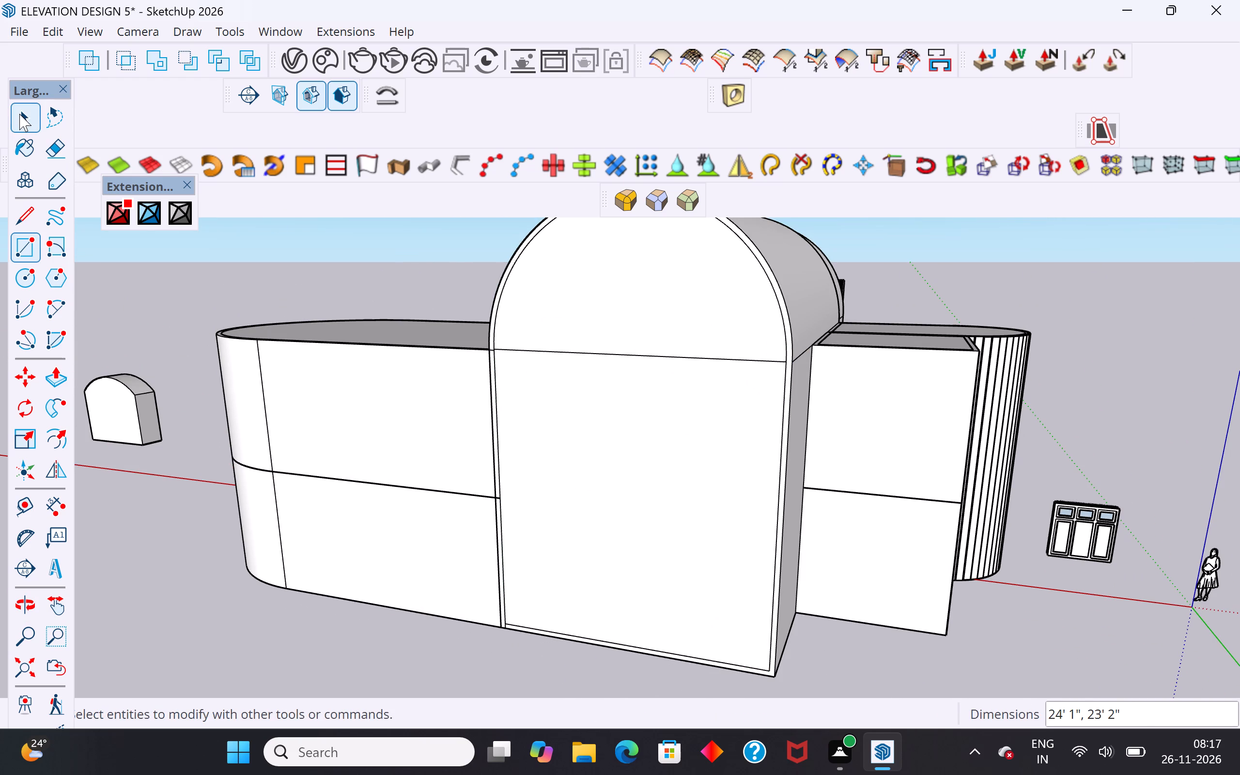
Delete the horizontal edge dividing the arched rear wall face at the arch's springing line.
click(19, 114)
click(548, 351)
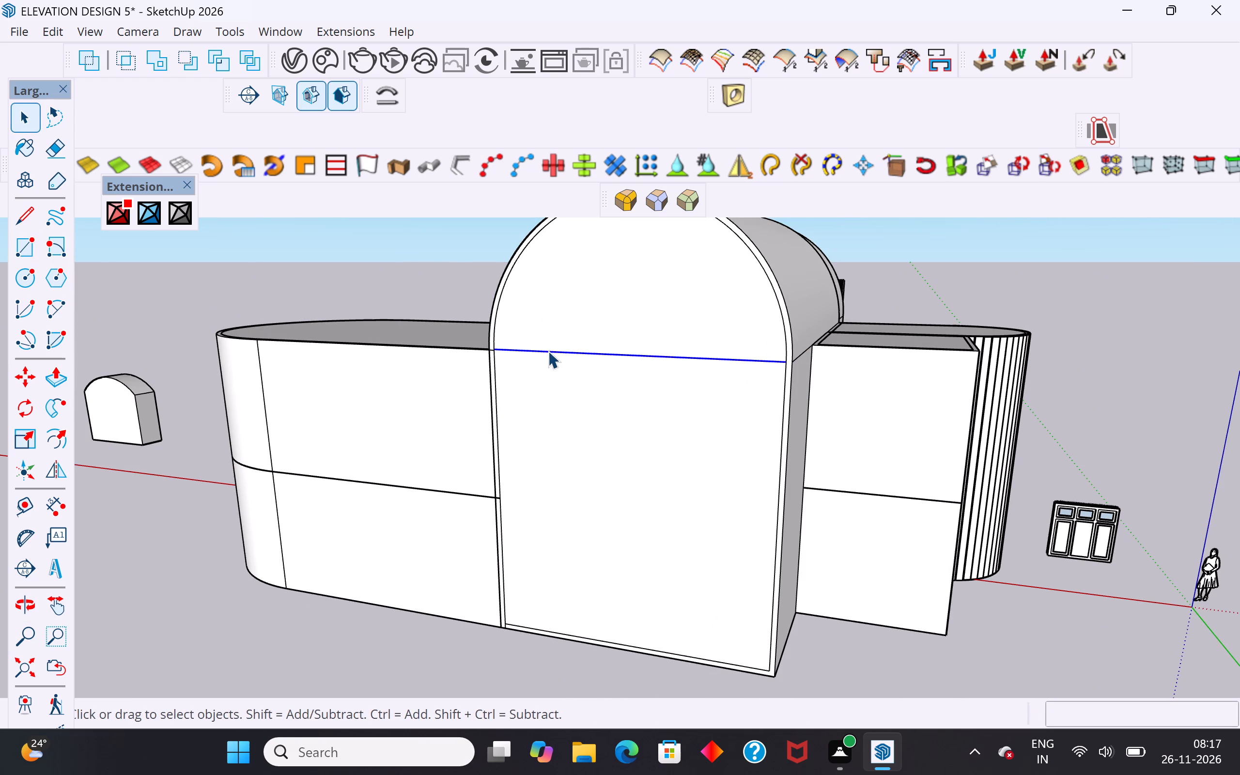
key(Delete)
Reverse the rear wall face visible through the ground-floor arched doorway.
scroll(558, 477, down, 6)
middle_drag(824, 476, 112, 489)
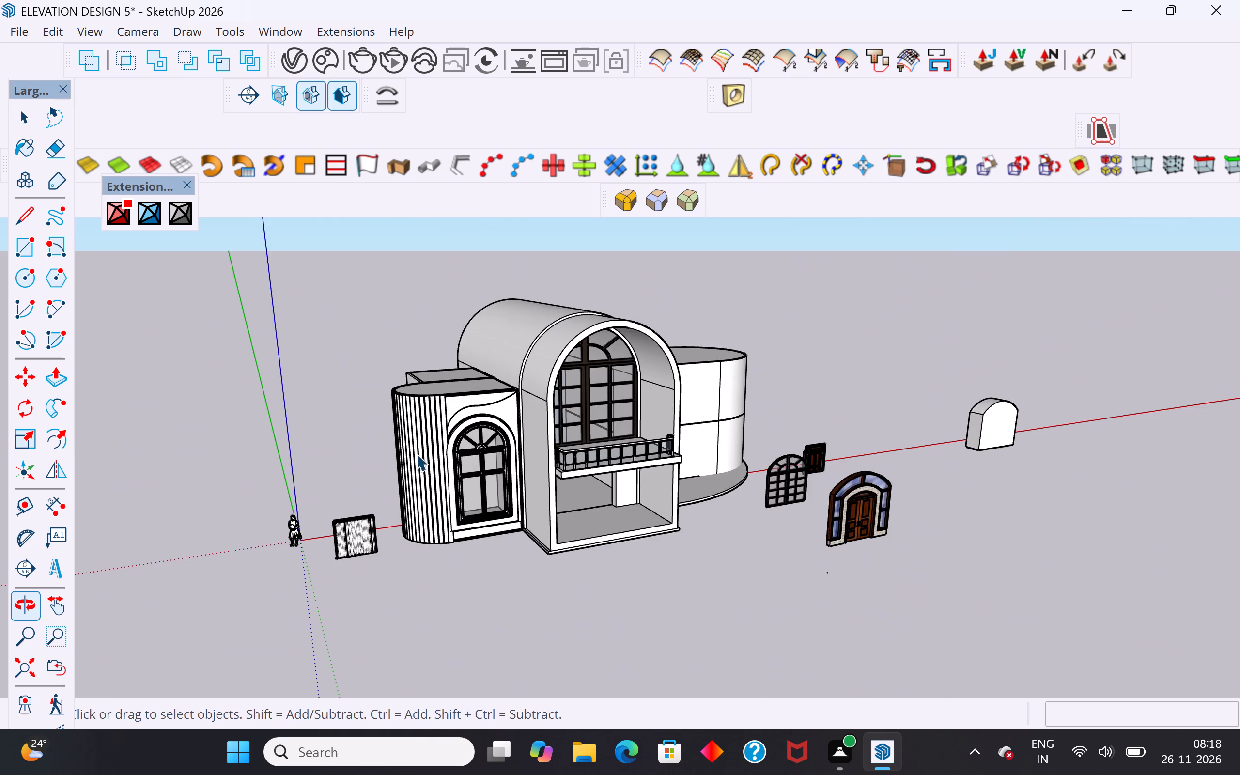
scroll(565, 411, up, 3)
middle_drag(718, 438, 537, 388)
scroll(792, 521, up, 1)
middle_drag(815, 526, 867, 438)
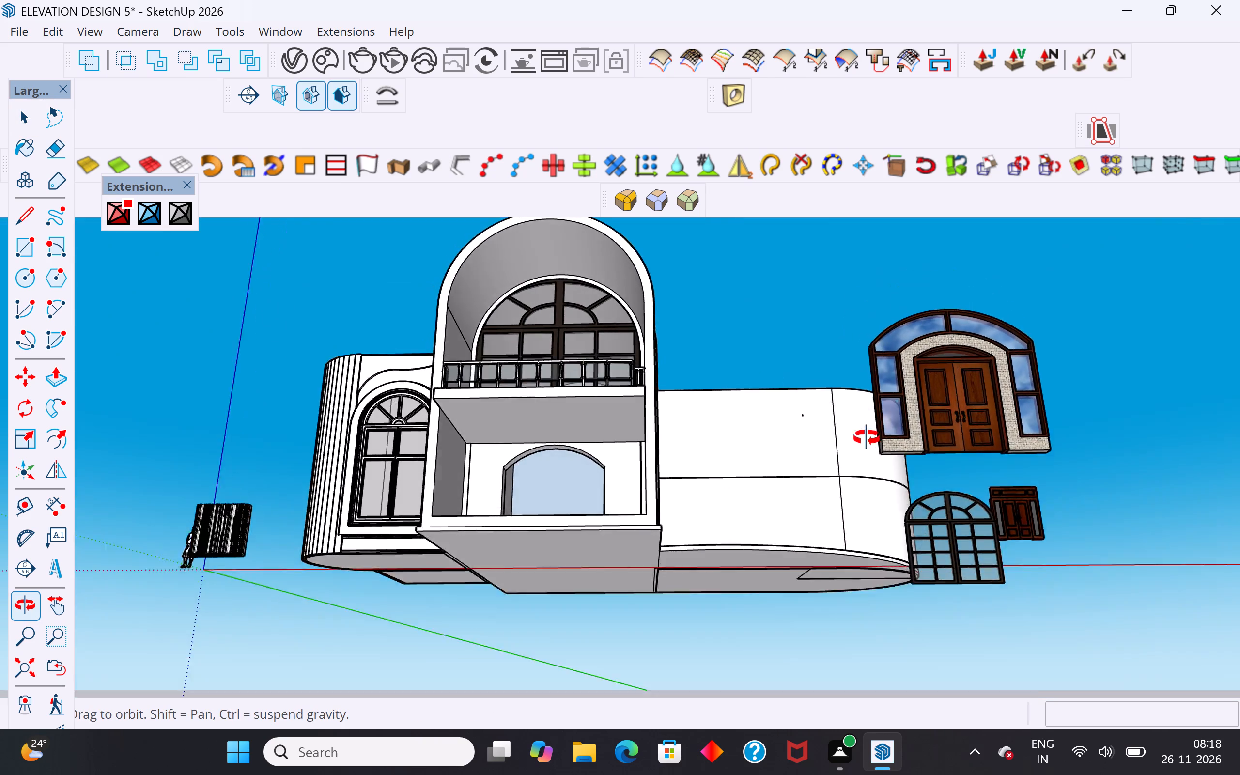
middle_drag(867, 438, 873, 448)
scroll(373, 508, up, 14)
right_click(656, 461)
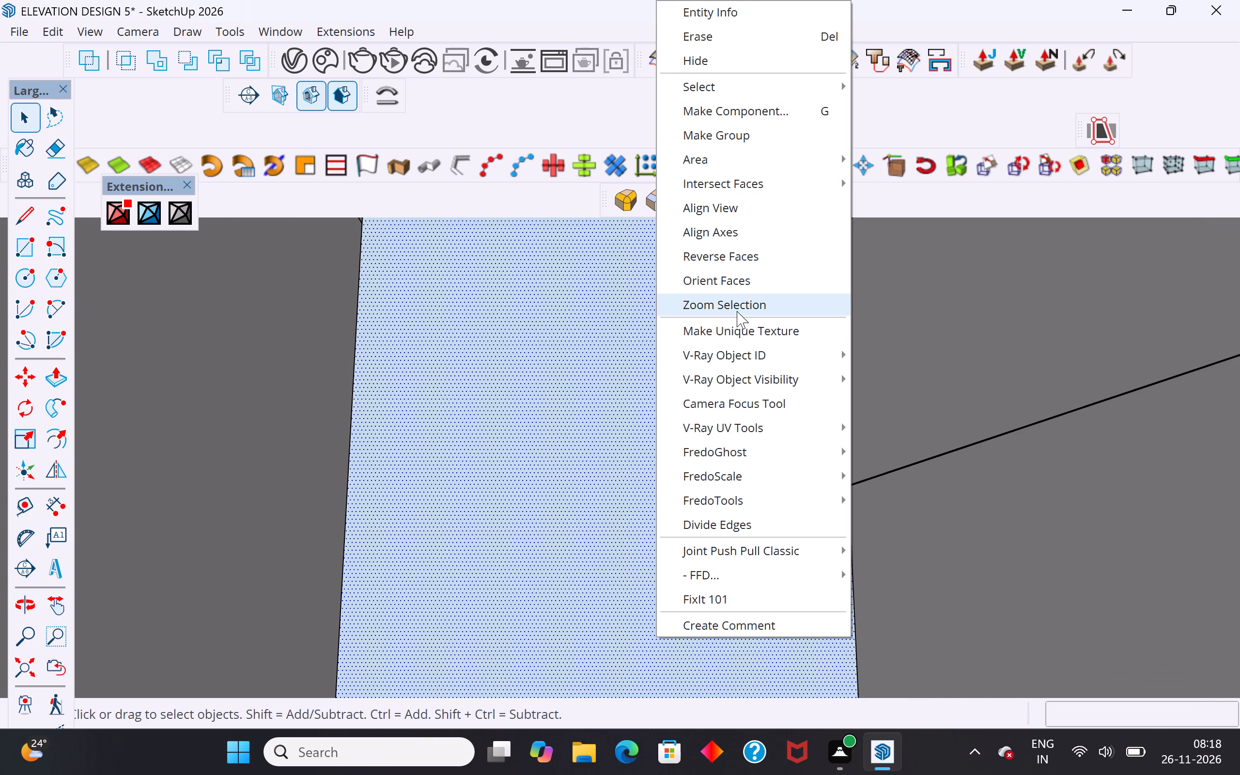
click(737, 258)
scroll(464, 468, down, 8)
scroll(464, 469, up, 1)
scroll(464, 469, down, 6)
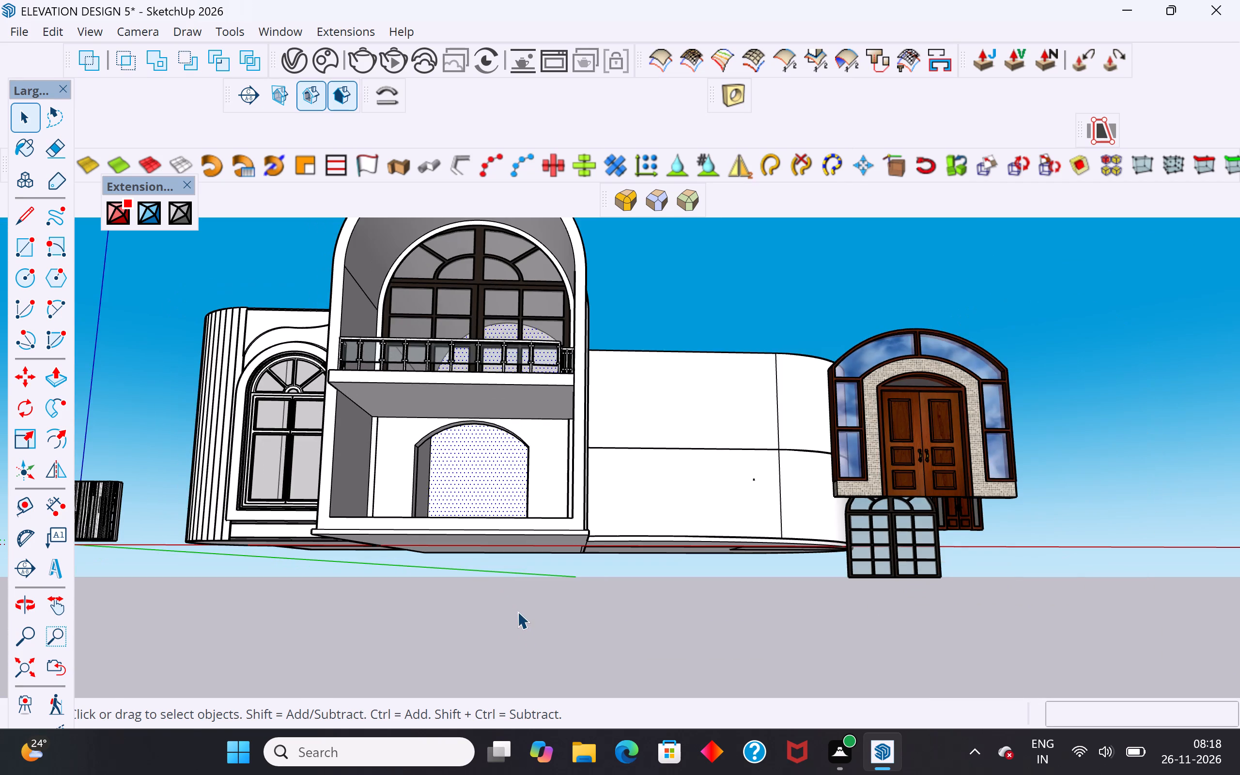
click(521, 628)
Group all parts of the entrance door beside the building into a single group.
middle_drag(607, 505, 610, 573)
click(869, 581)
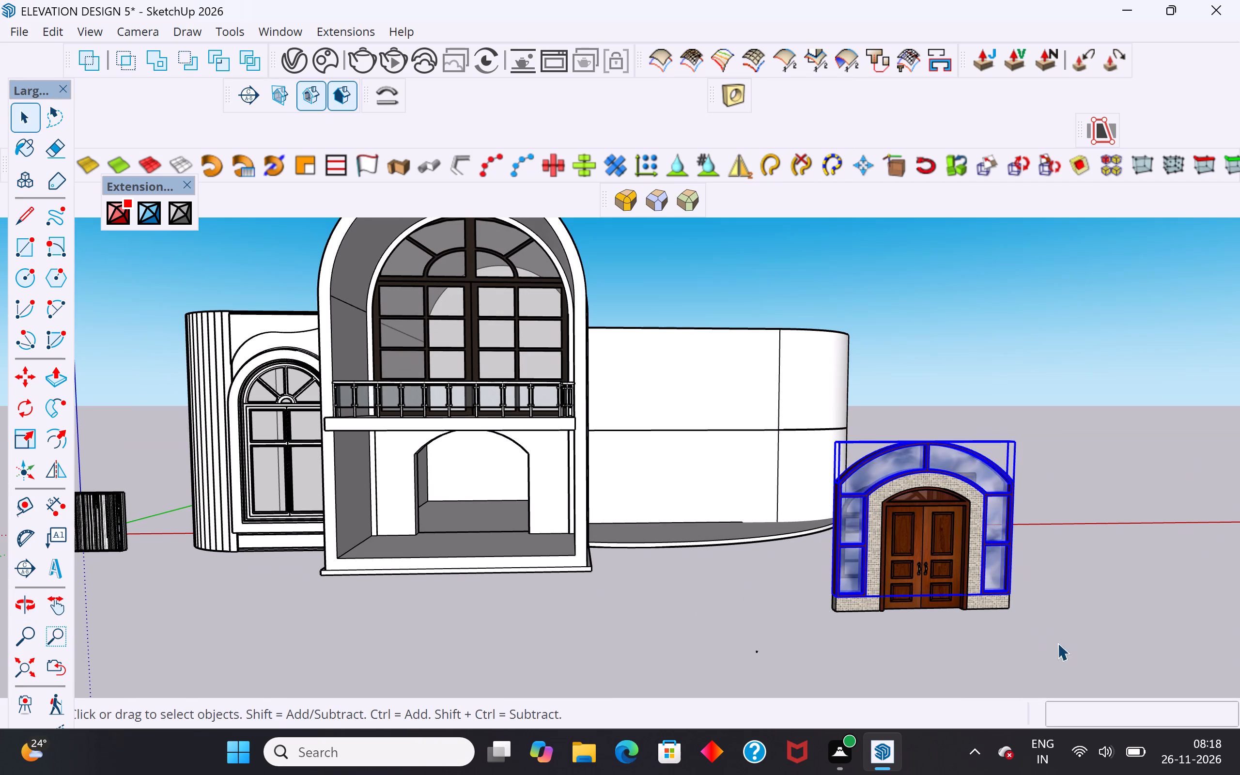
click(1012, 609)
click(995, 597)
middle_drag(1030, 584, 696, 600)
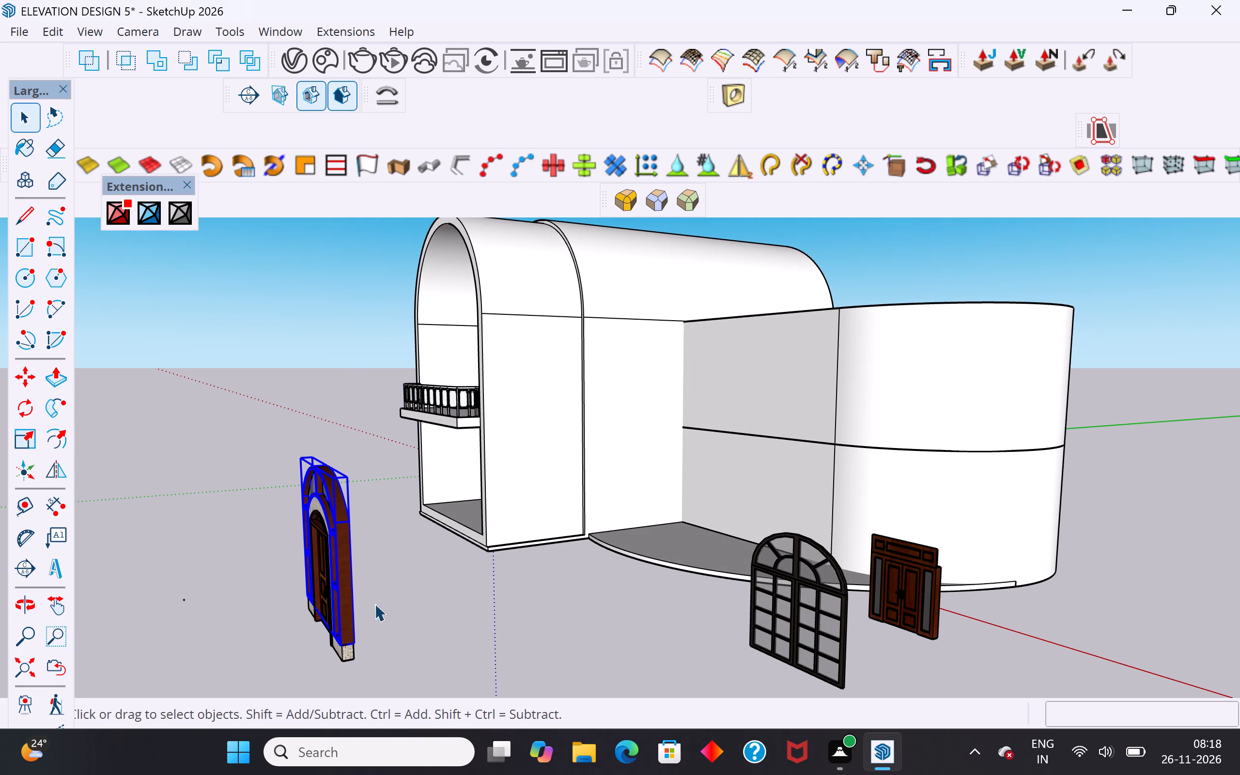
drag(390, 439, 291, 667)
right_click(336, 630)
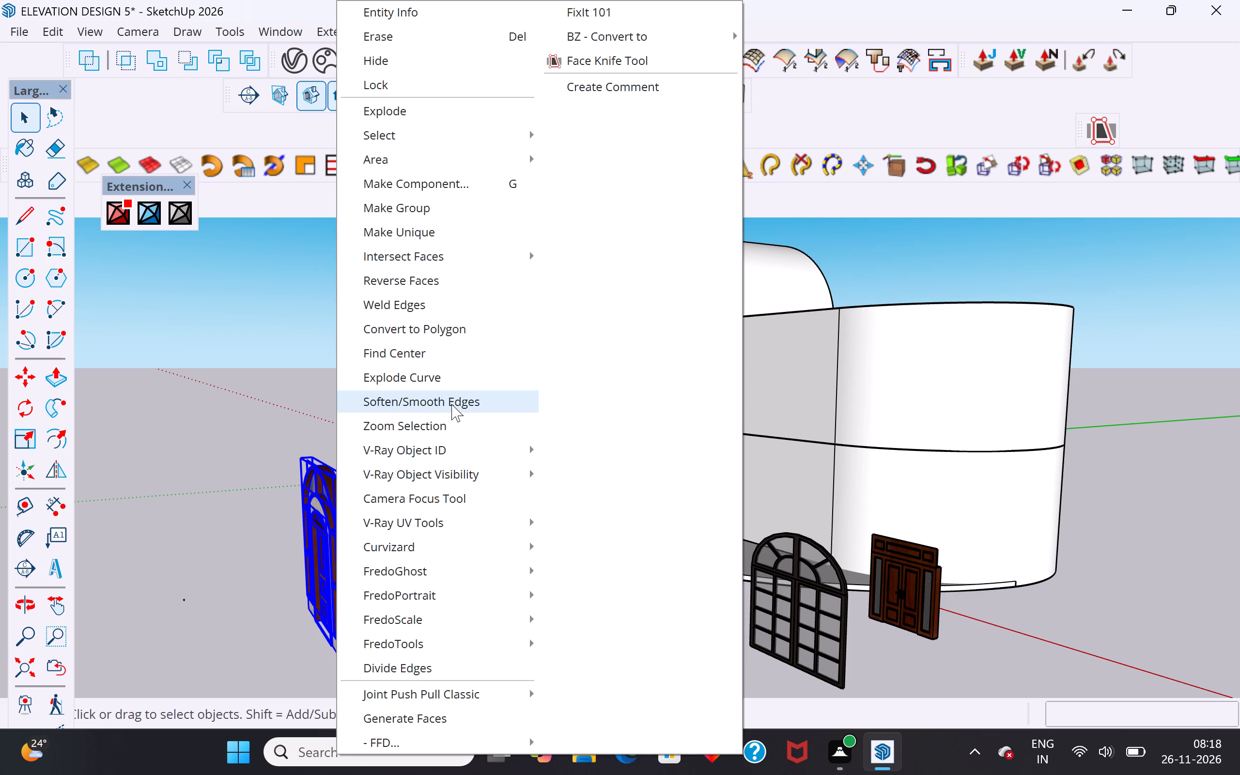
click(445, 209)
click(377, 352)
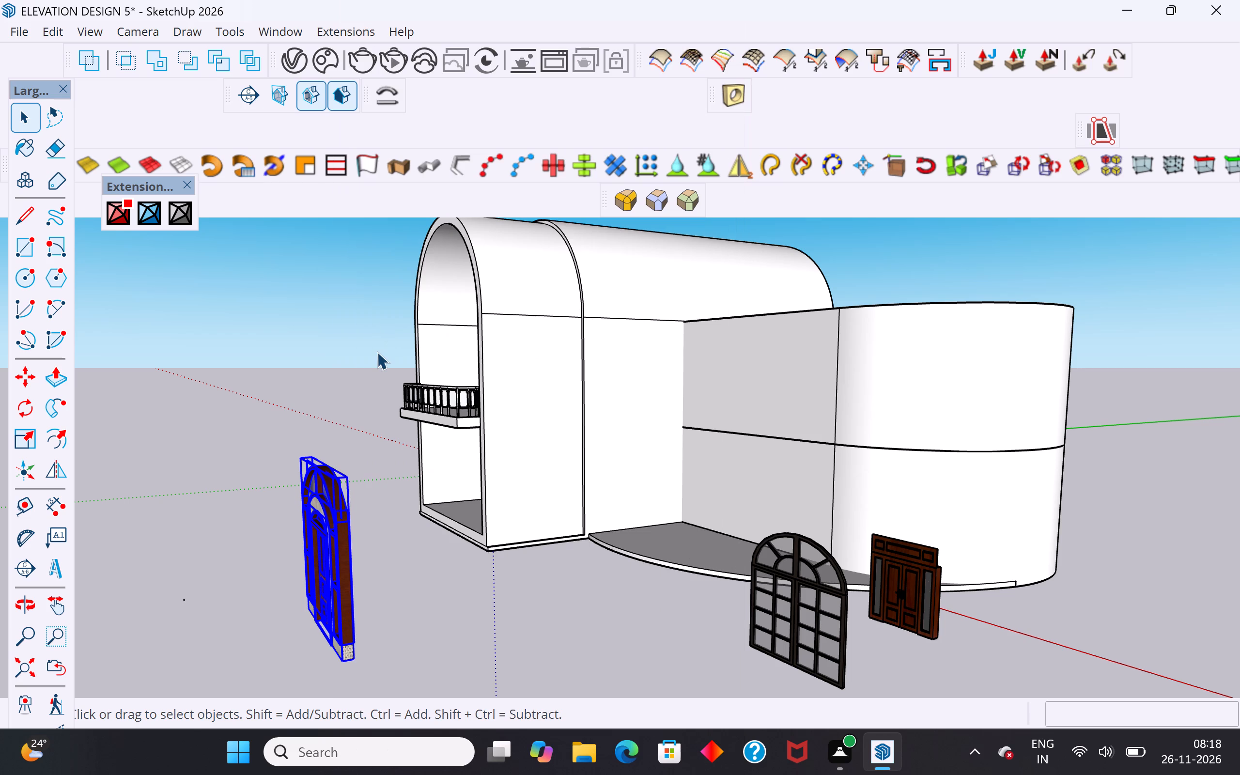
Explode the arched glazed frame group nested inside the entrance door group.
scroll(907, 399, down, 4)
middle_drag(638, 532, 880, 527)
scroll(783, 480, up, 3)
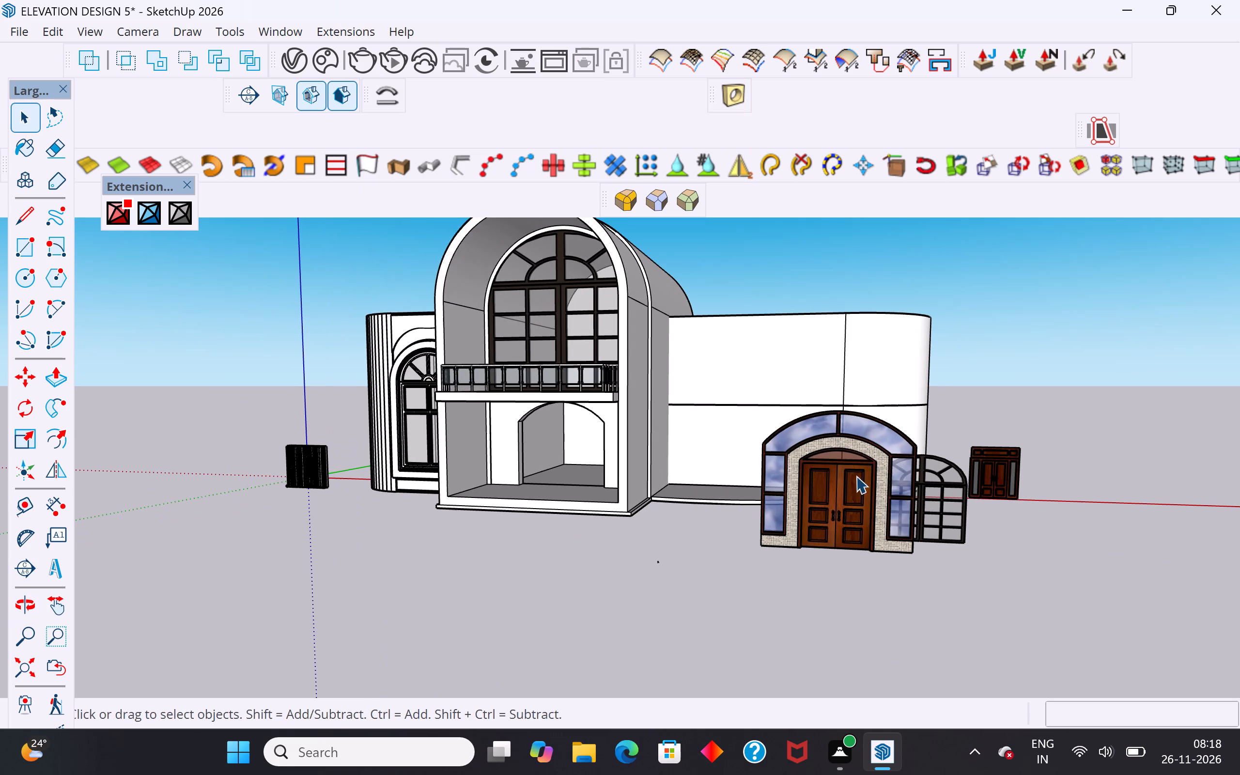
click(906, 542)
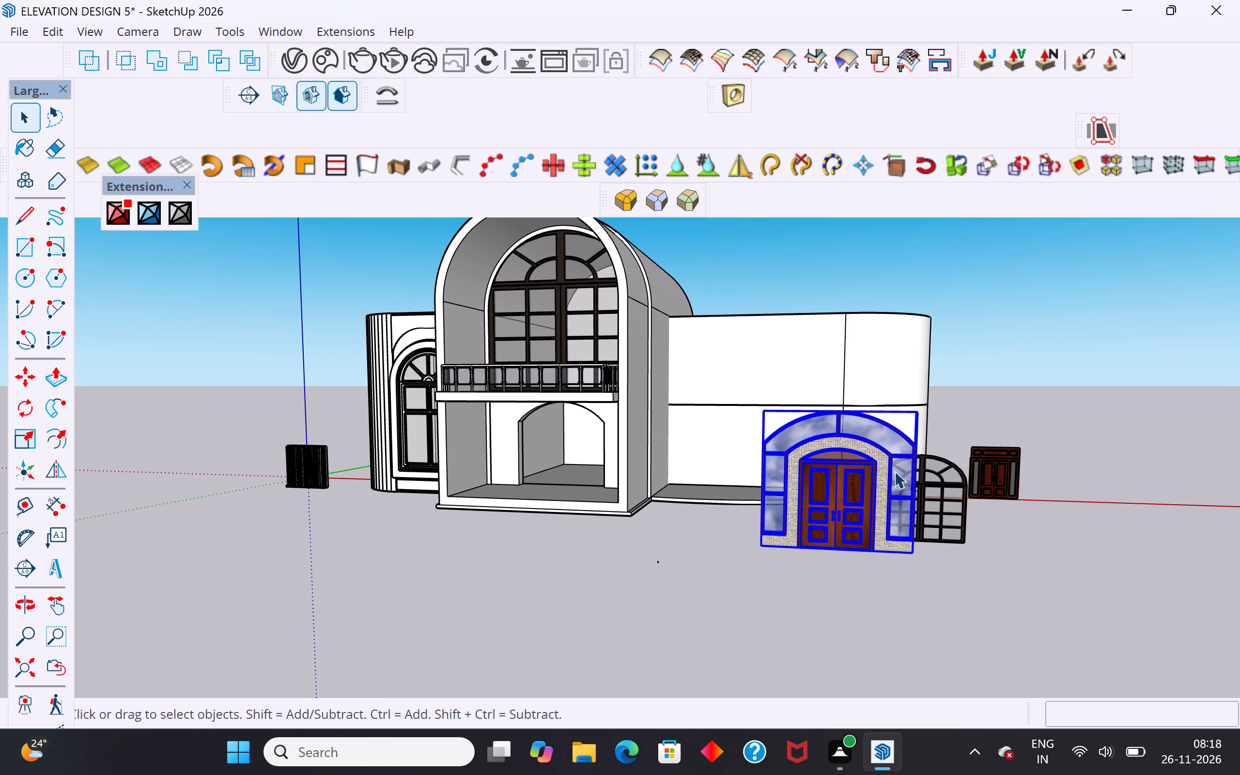
scroll(890, 453, up, 12)
click(890, 437)
double_click(890, 437)
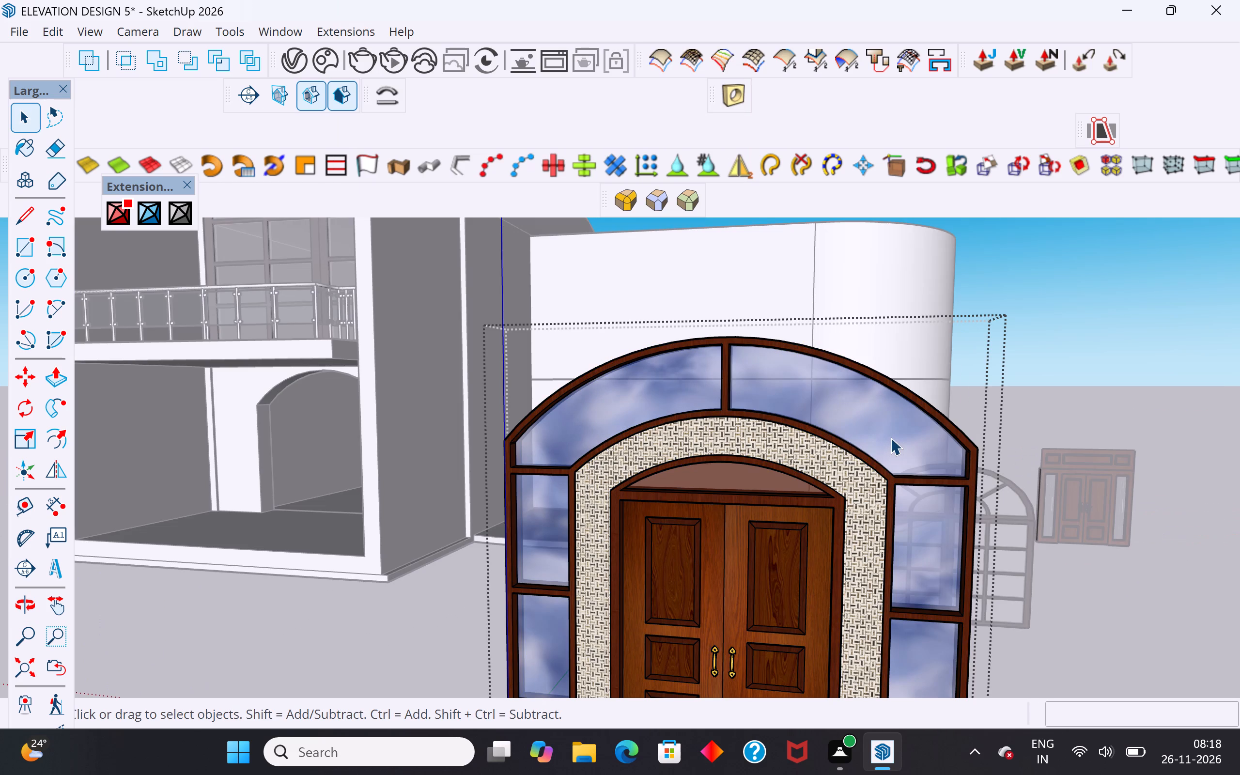
click(890, 437)
right_click(890, 437)
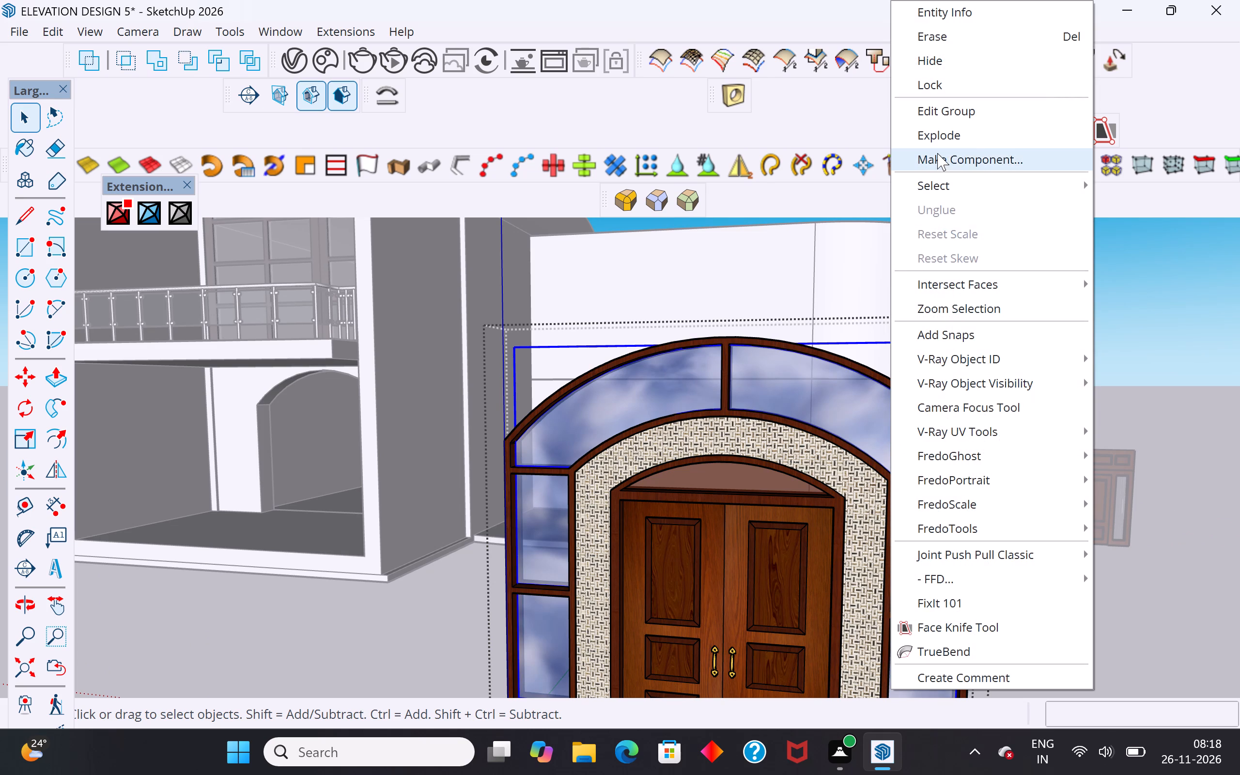
click(941, 136)
click(1105, 287)
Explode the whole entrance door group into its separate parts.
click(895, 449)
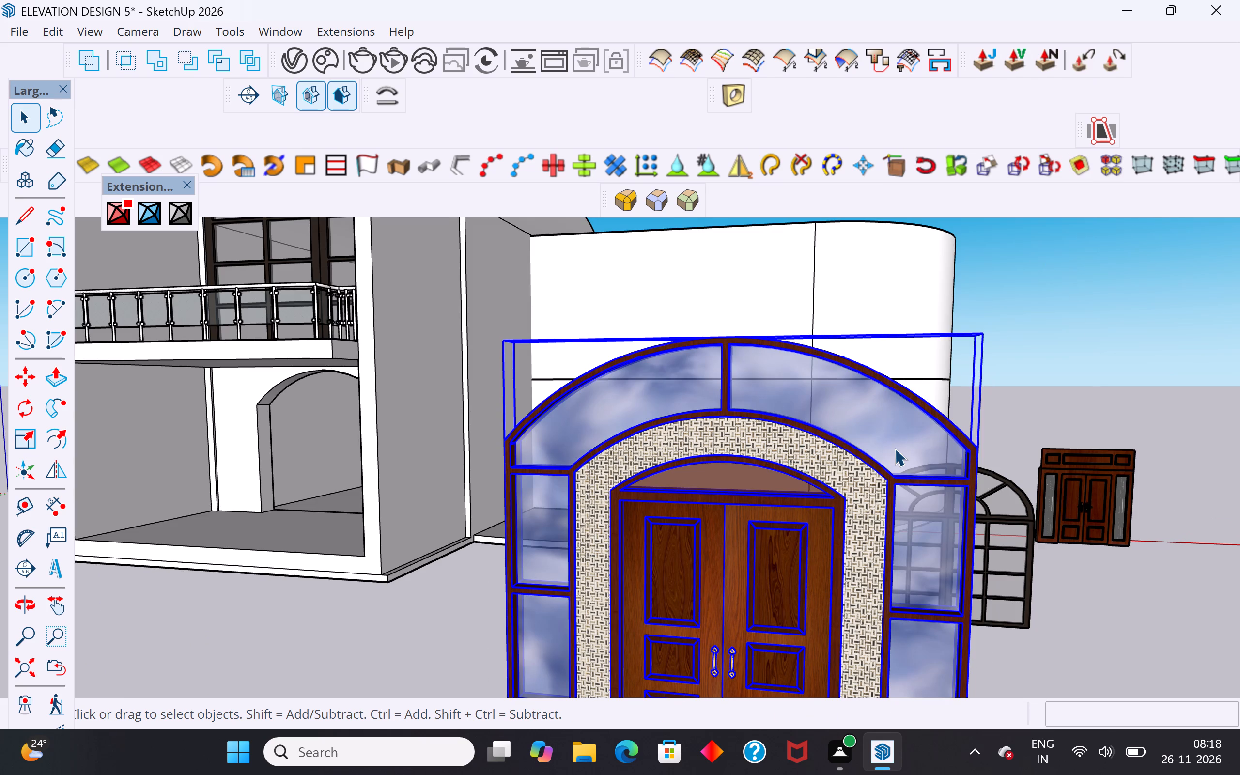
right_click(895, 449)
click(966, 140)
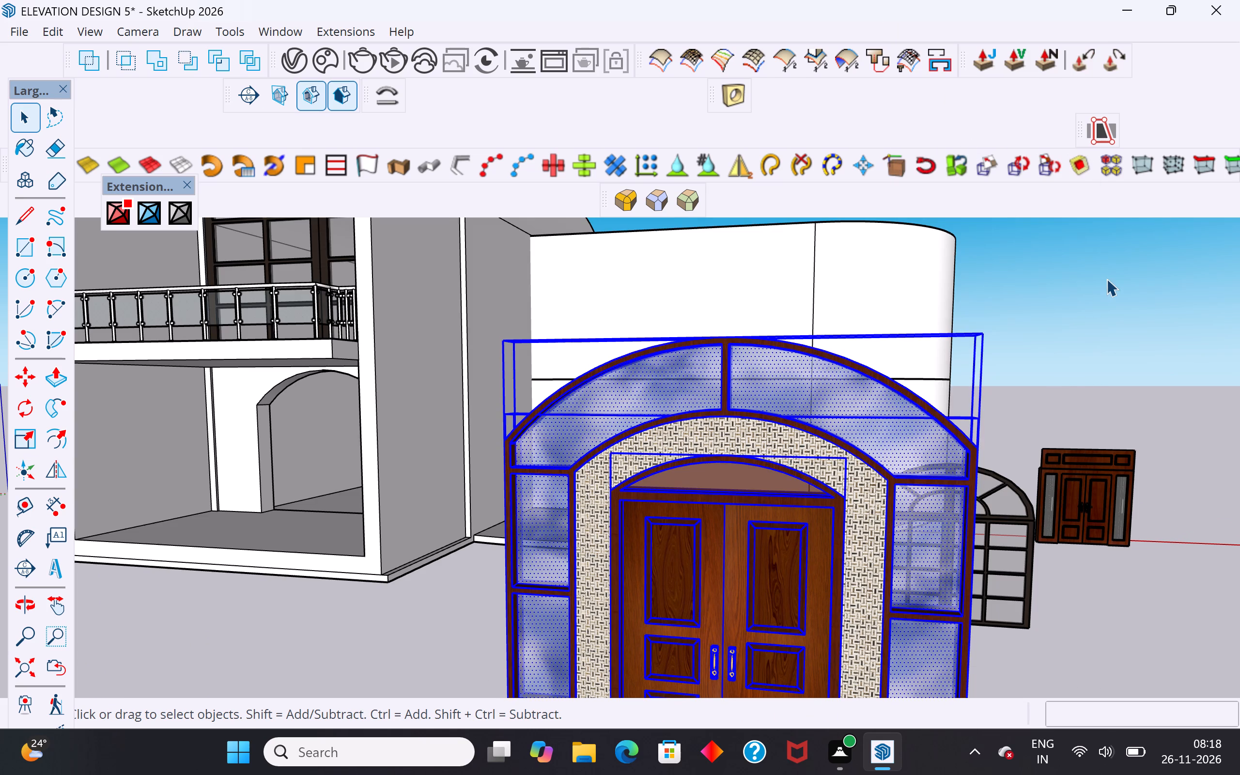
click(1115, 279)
Paint the front of the entrance door's left arch pane and two left side panes with Glass_Basic_01 from the Glass collection.
scroll(597, 417, down, 4)
middle_drag(599, 422, 694, 447)
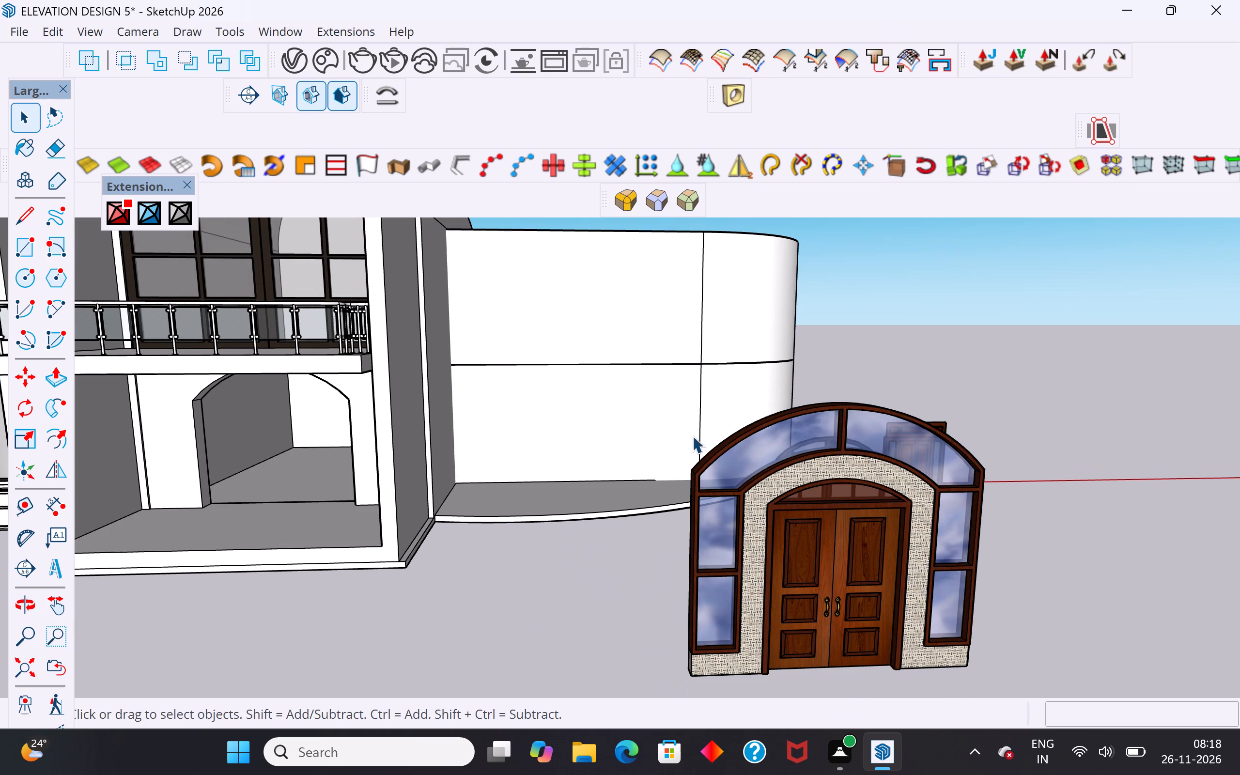
scroll(954, 577, up, 3)
scroll(967, 630, up, 5)
click(957, 595)
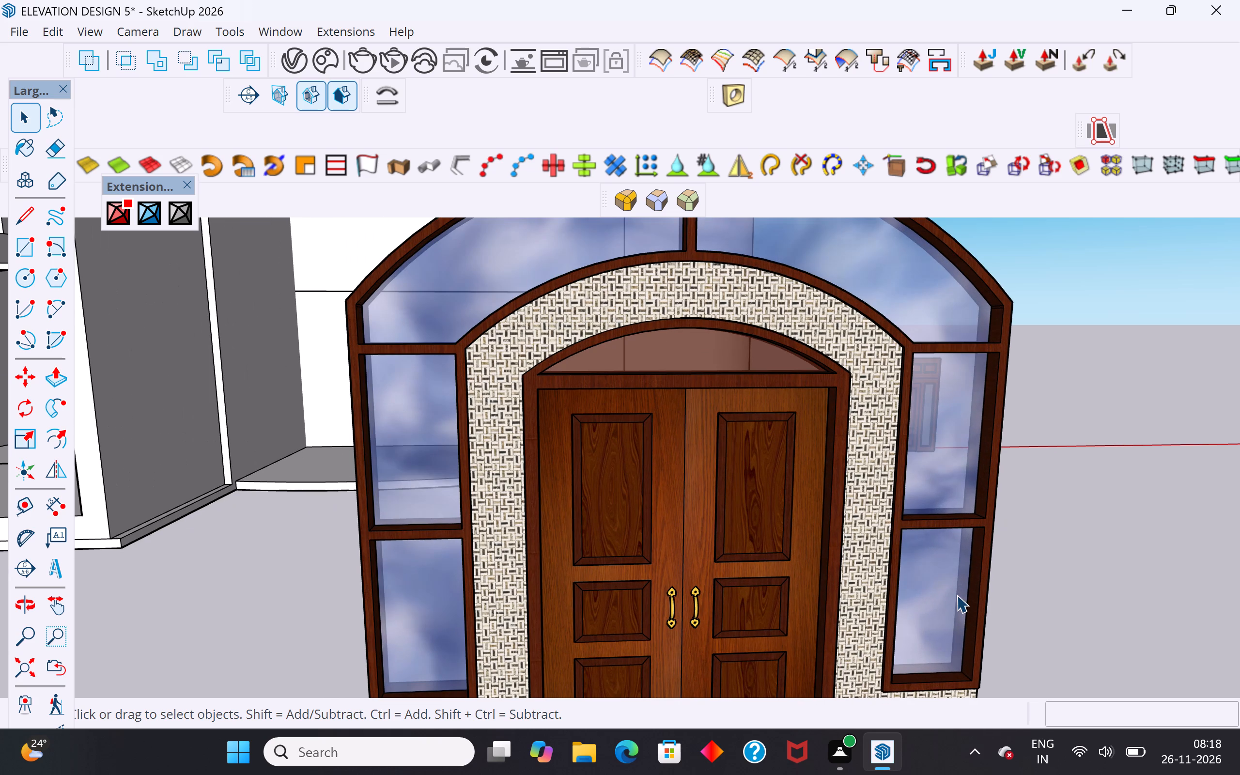
click(287, 28)
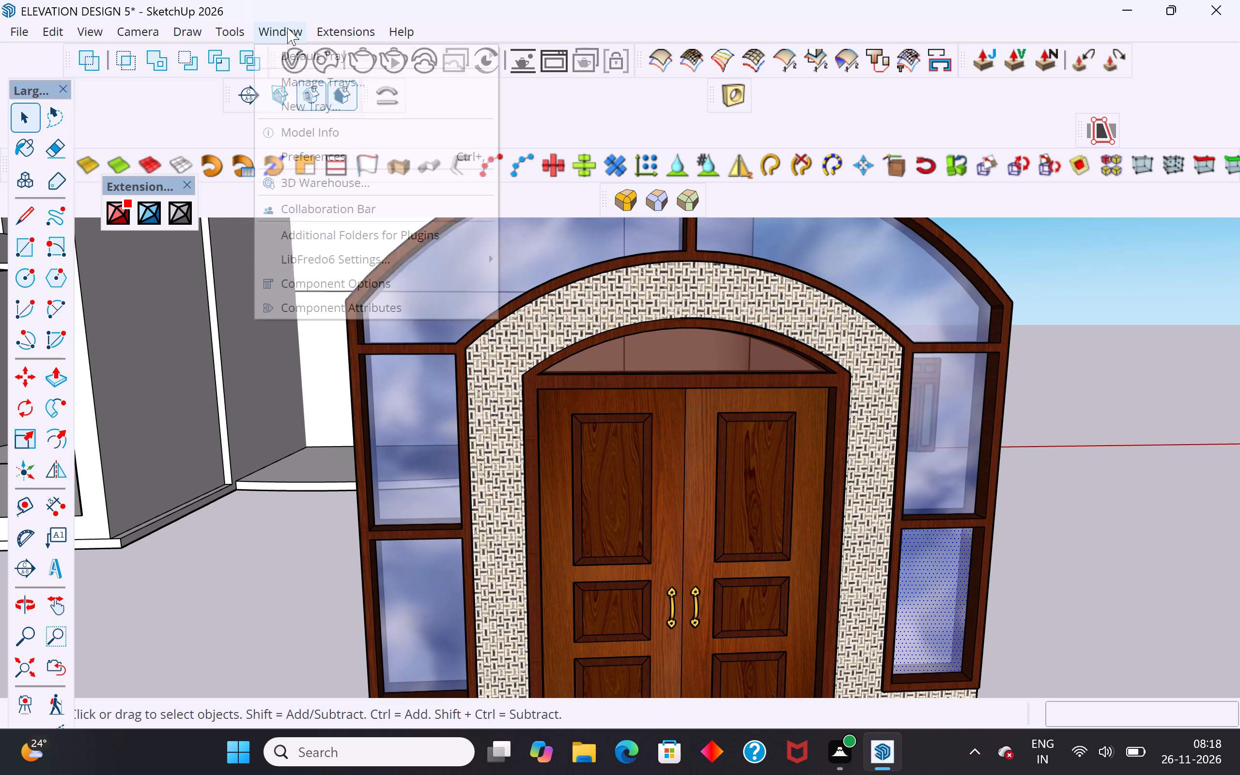
click(314, 61)
click(543, 59)
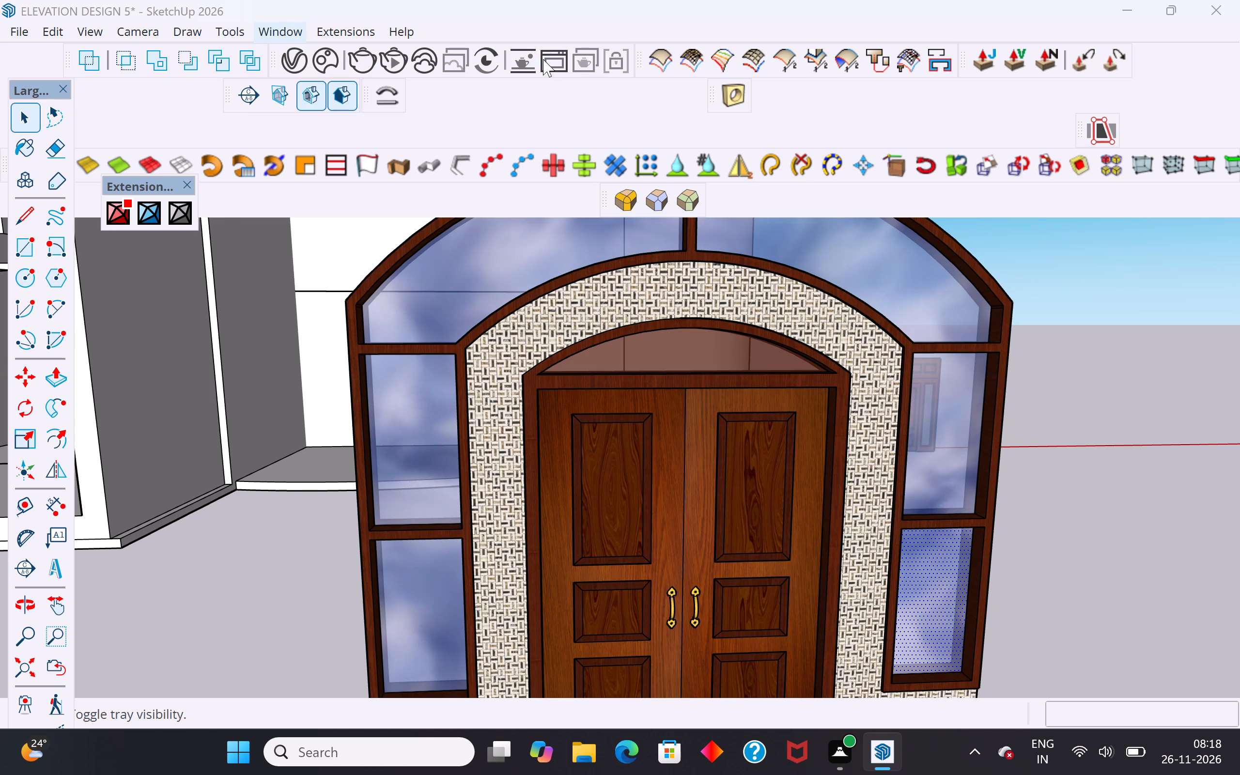
scroll(858, 553, down, 3)
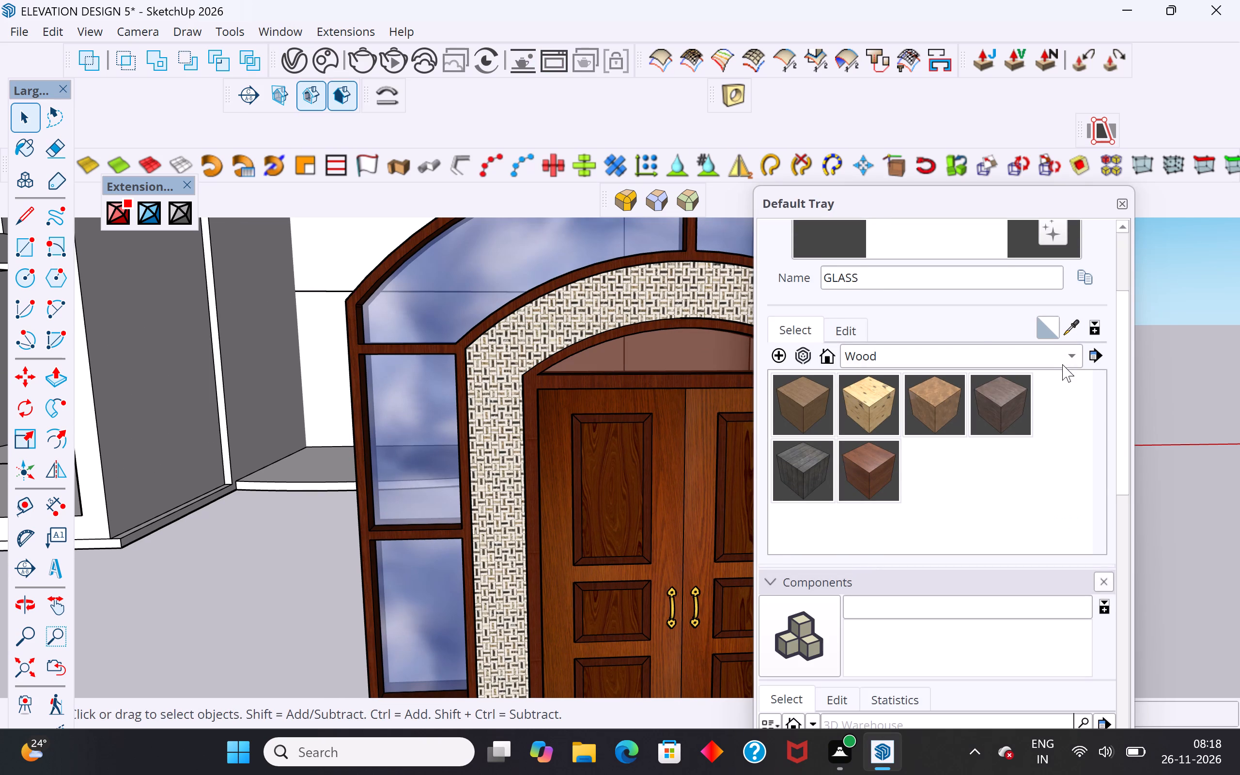
click(1071, 358)
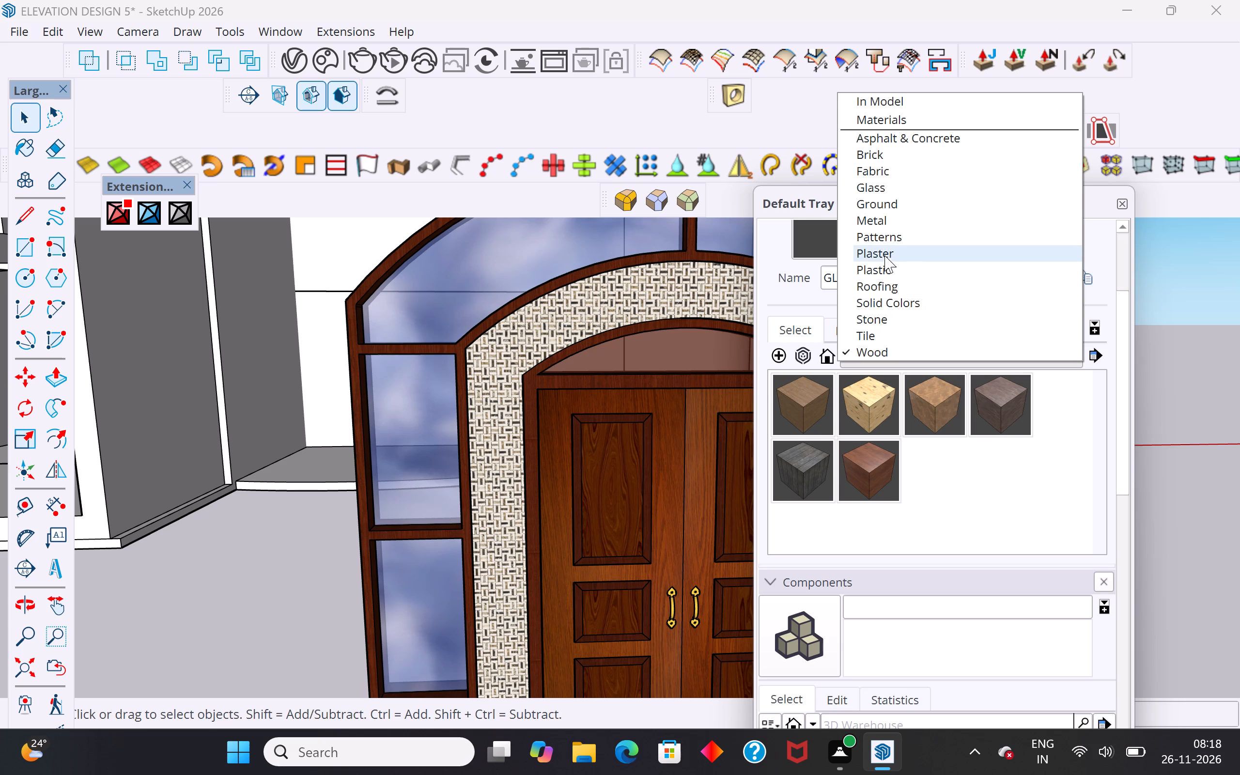
click(884, 190)
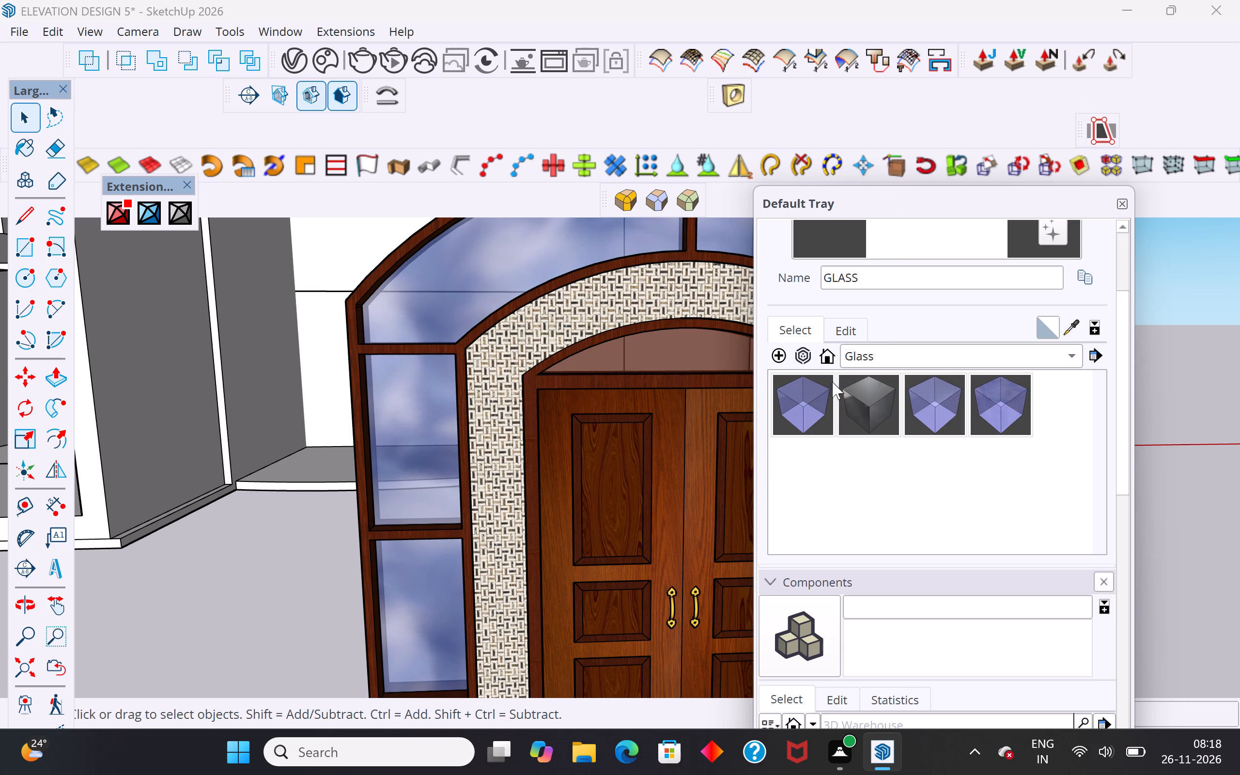
click(815, 405)
click(484, 270)
click(429, 427)
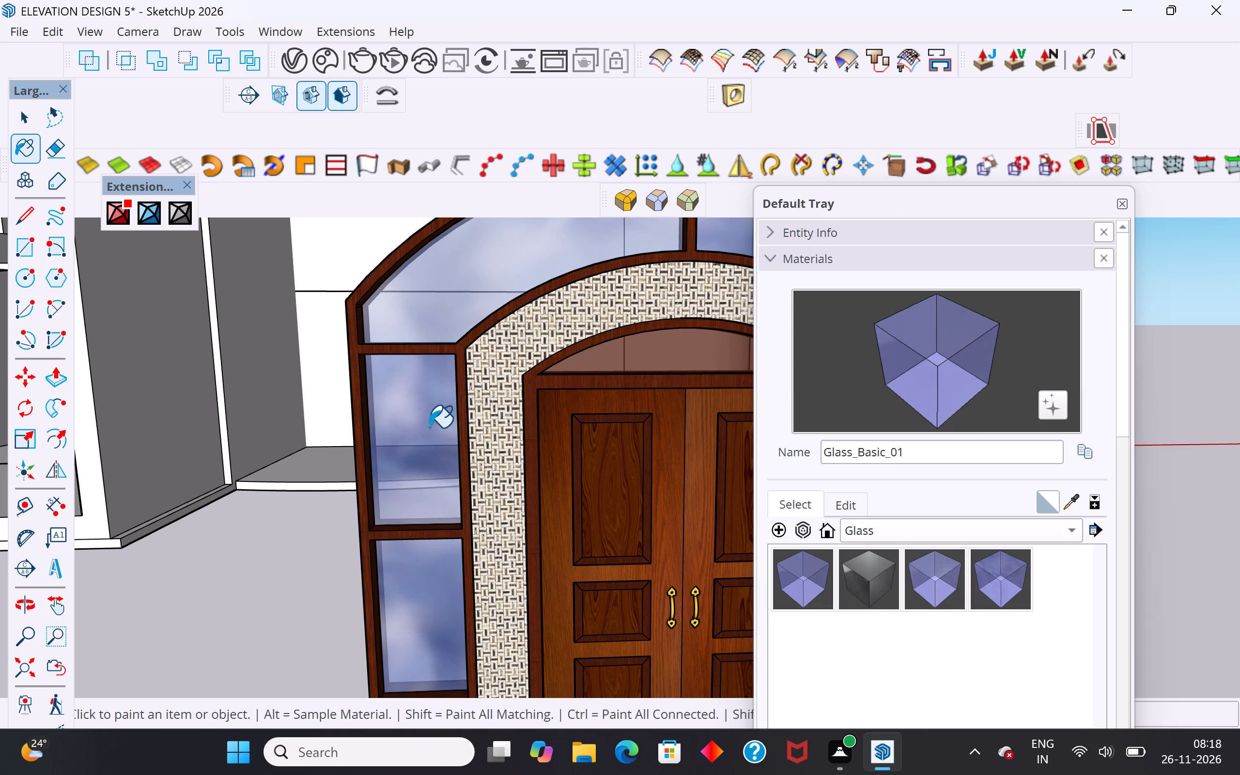
click(428, 614)
Paint the remaining front glass panes of the entrance door's side and arch with Glass_Basic_01.
scroll(181, 715, down, 11)
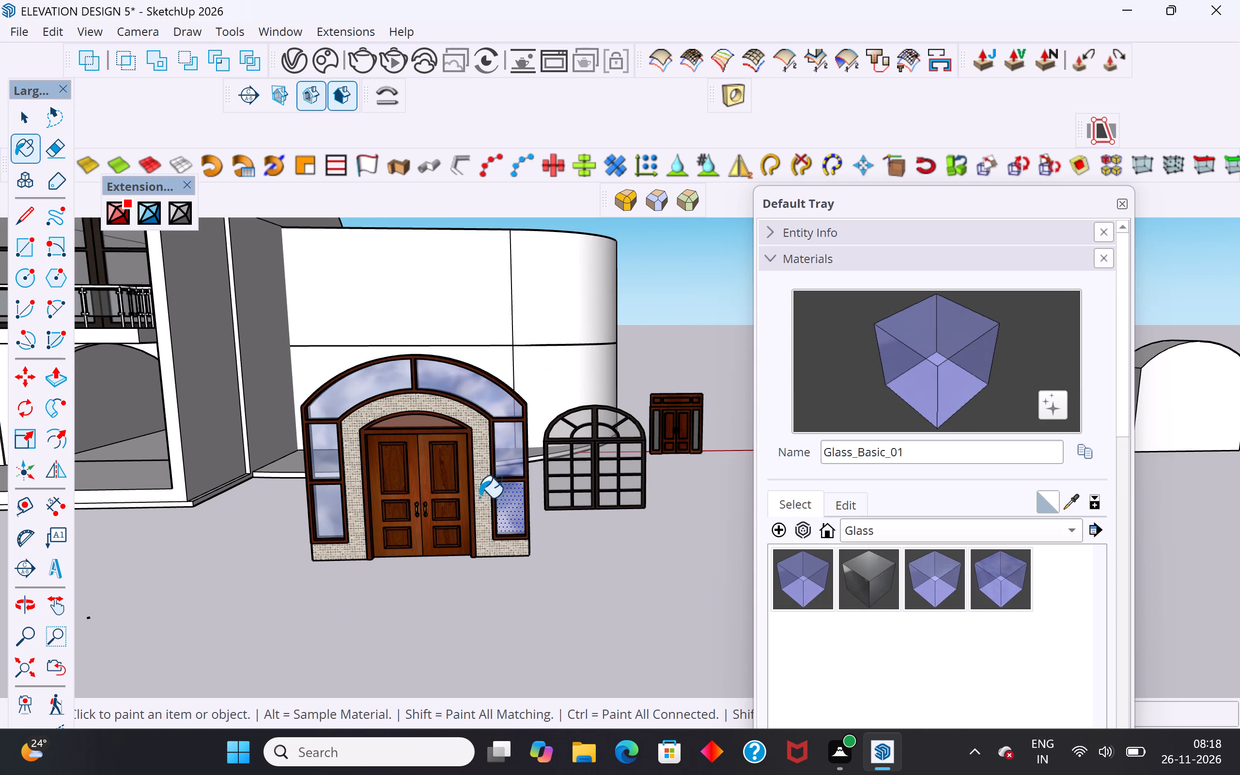
scroll(493, 517, up, 4)
click(511, 510)
click(522, 430)
click(507, 365)
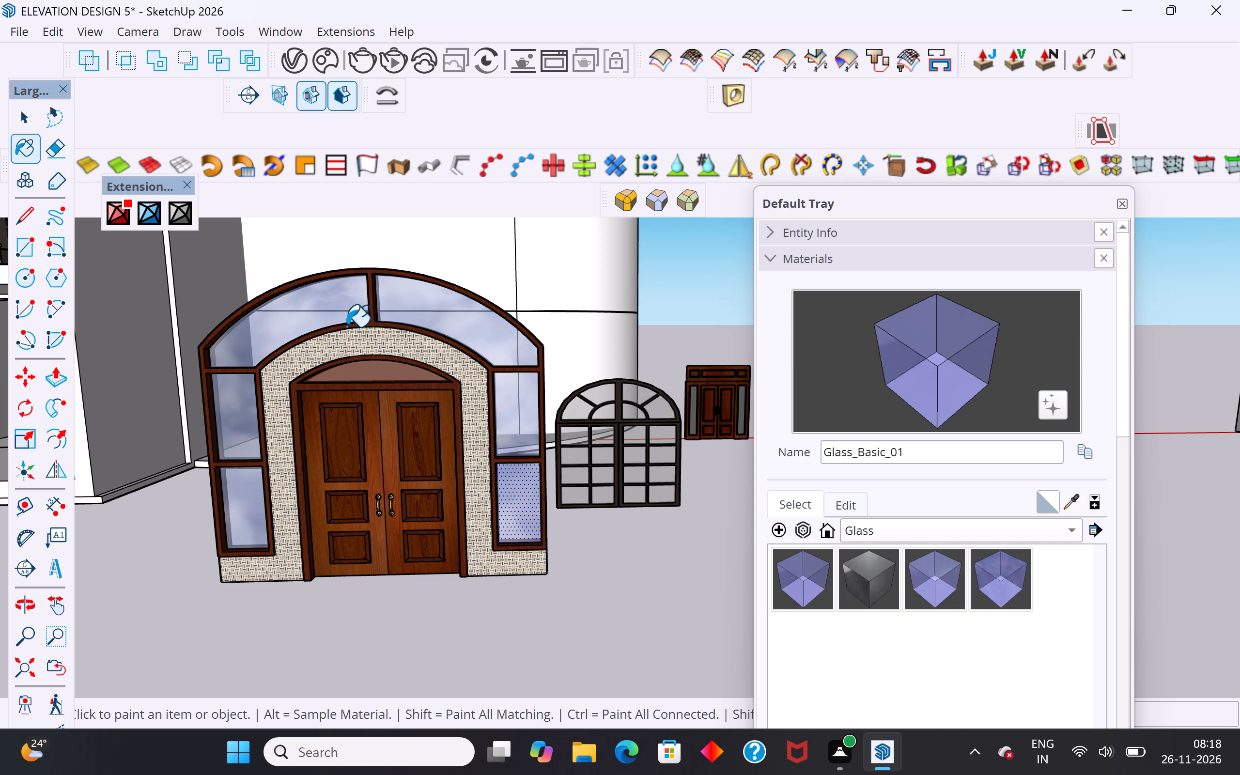
click(339, 323)
On the entrance door's rear, paint the two side panes and arch pane at the left, seen from behind, with Glass_Basic_01.
middle_drag(622, 476, 521, 532)
scroll(609, 507, down, 4)
scroll(609, 507, up, 1)
scroll(609, 507, down, 7)
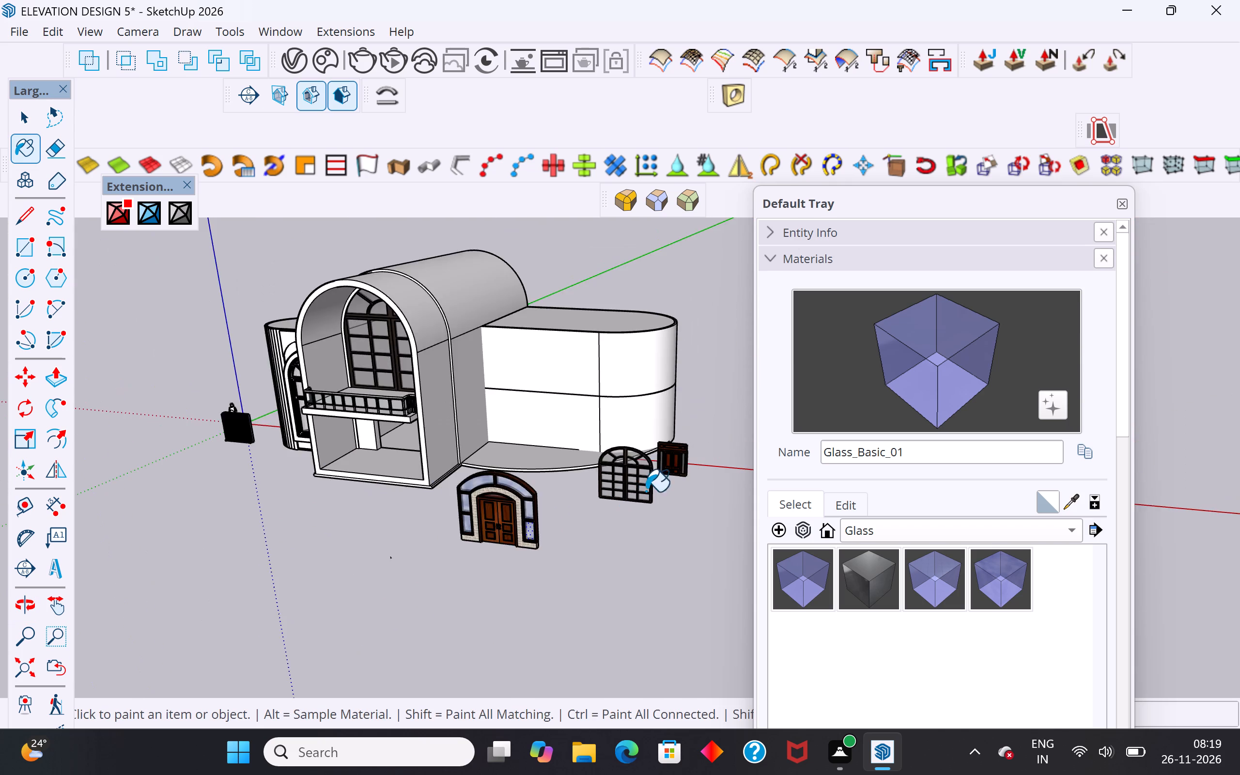
middle_drag(646, 501, 213, 572)
scroll(450, 390, up, 2)
scroll(444, 393, down, 1)
scroll(443, 393, up, 8)
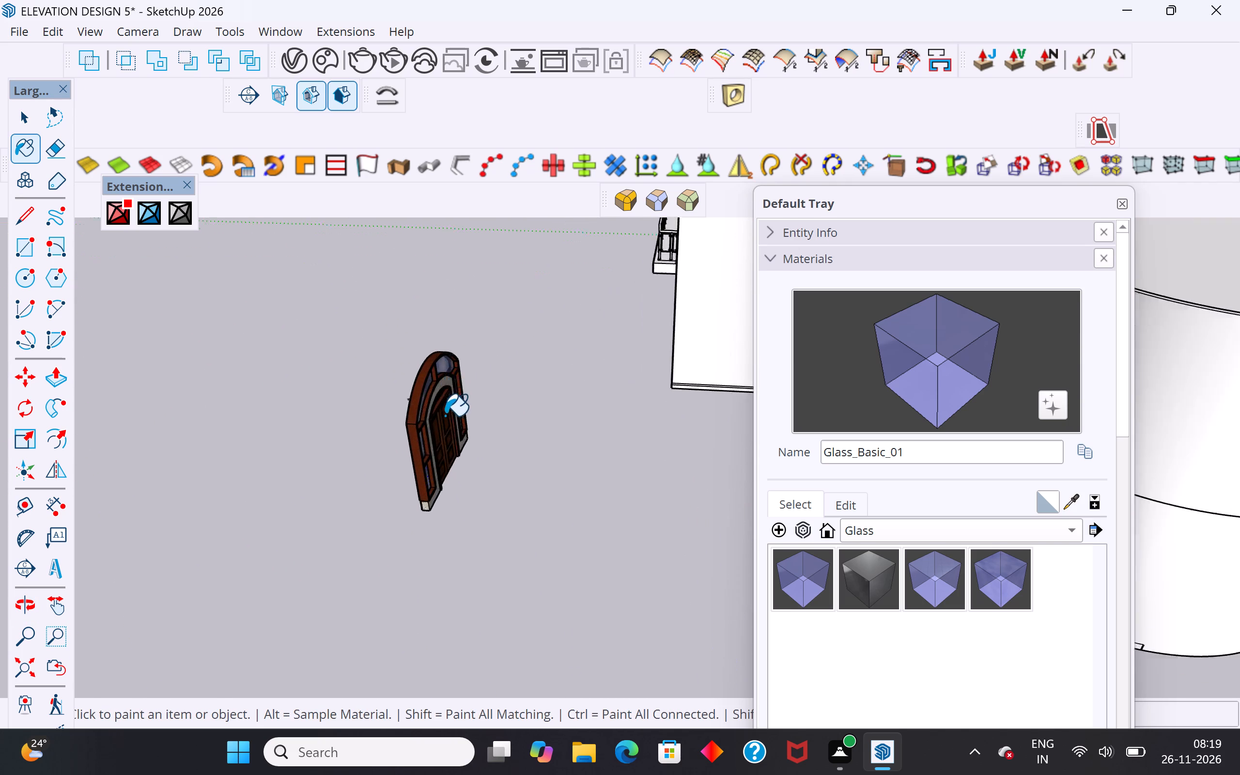
scroll(445, 416, up, 2)
middle_drag(434, 486, 225, 464)
scroll(418, 469, up, 7)
click(490, 448)
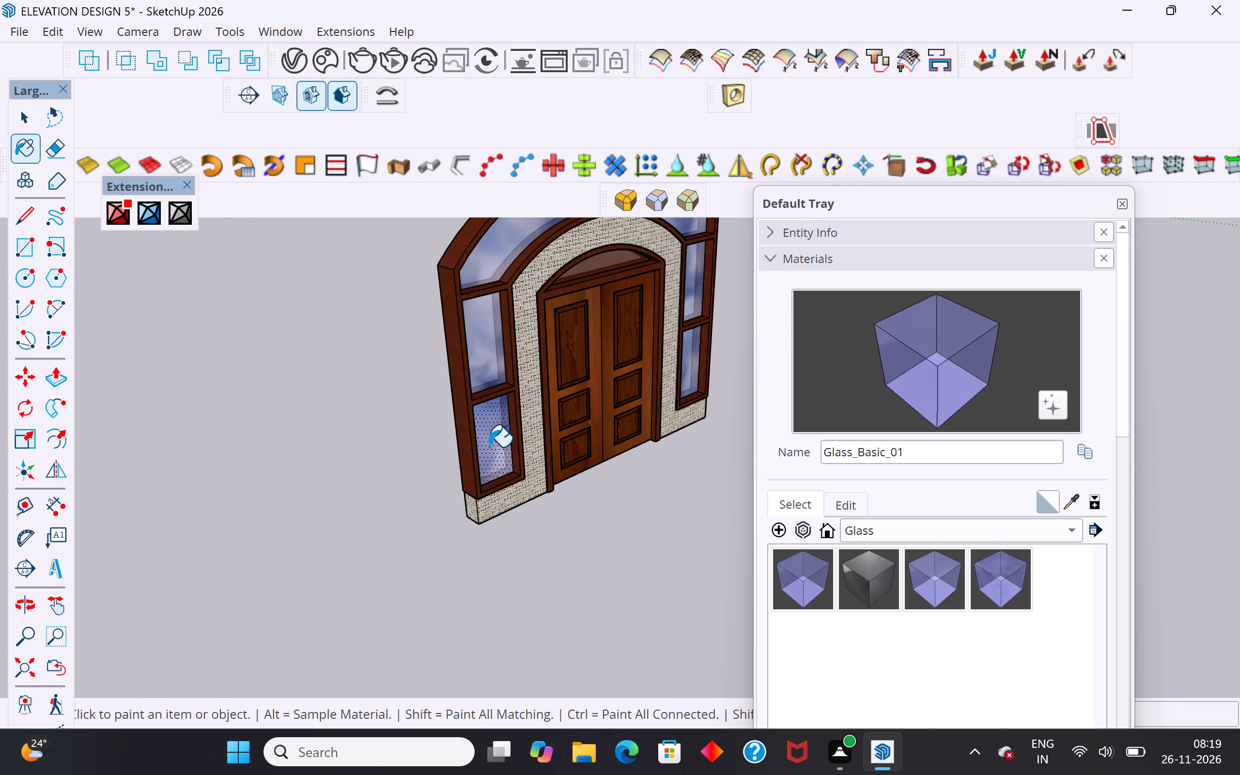
click(475, 377)
click(479, 266)
Paint the other arch pane and the two remaining side panes on the entrance door's rear with Glass_Basic_01.
scroll(261, 627, down, 6)
scroll(466, 393, up, 3)
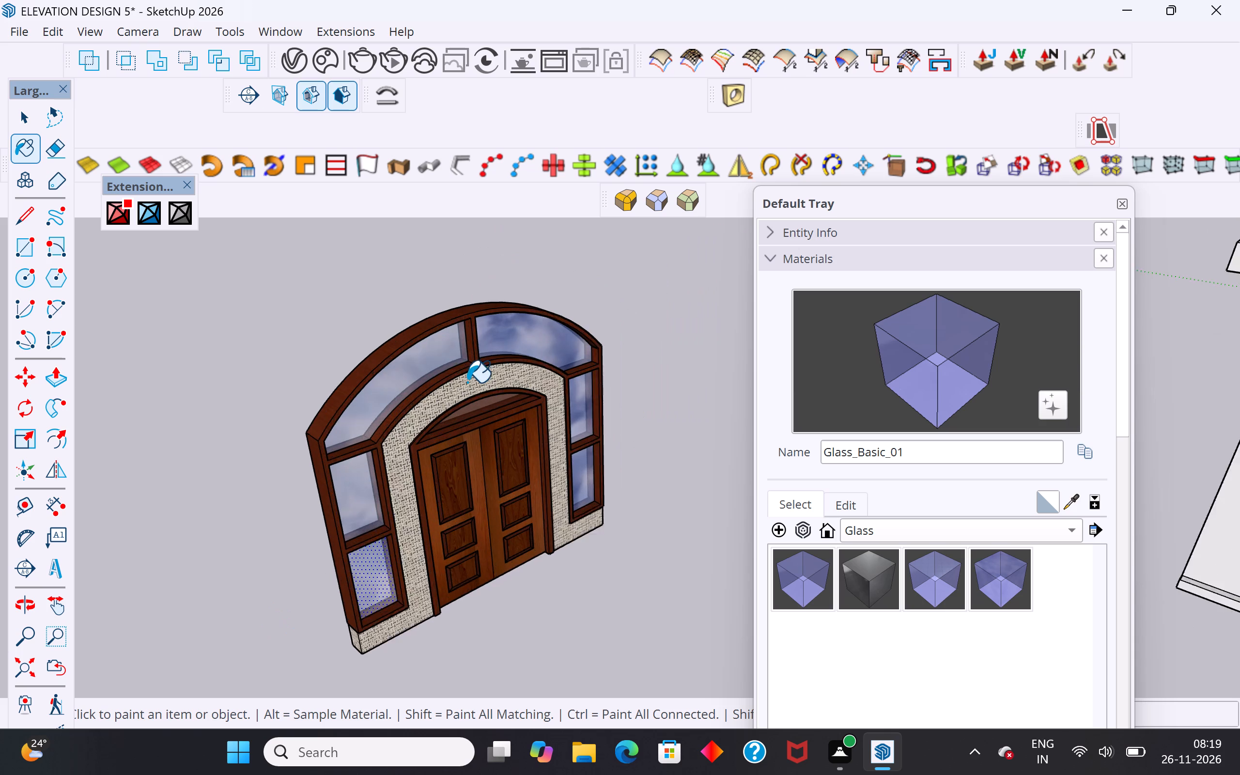
scroll(467, 382, up, 4)
click(537, 336)
click(595, 422)
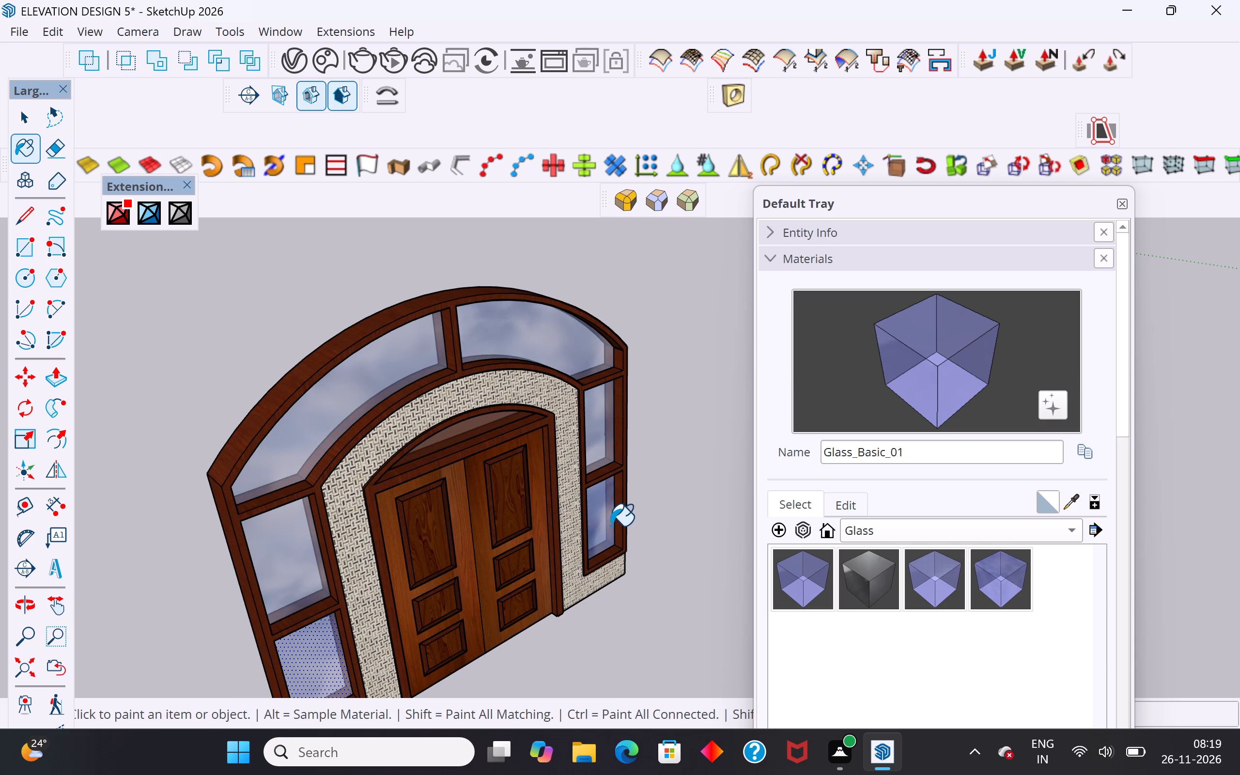
click(602, 531)
click(34, 123)
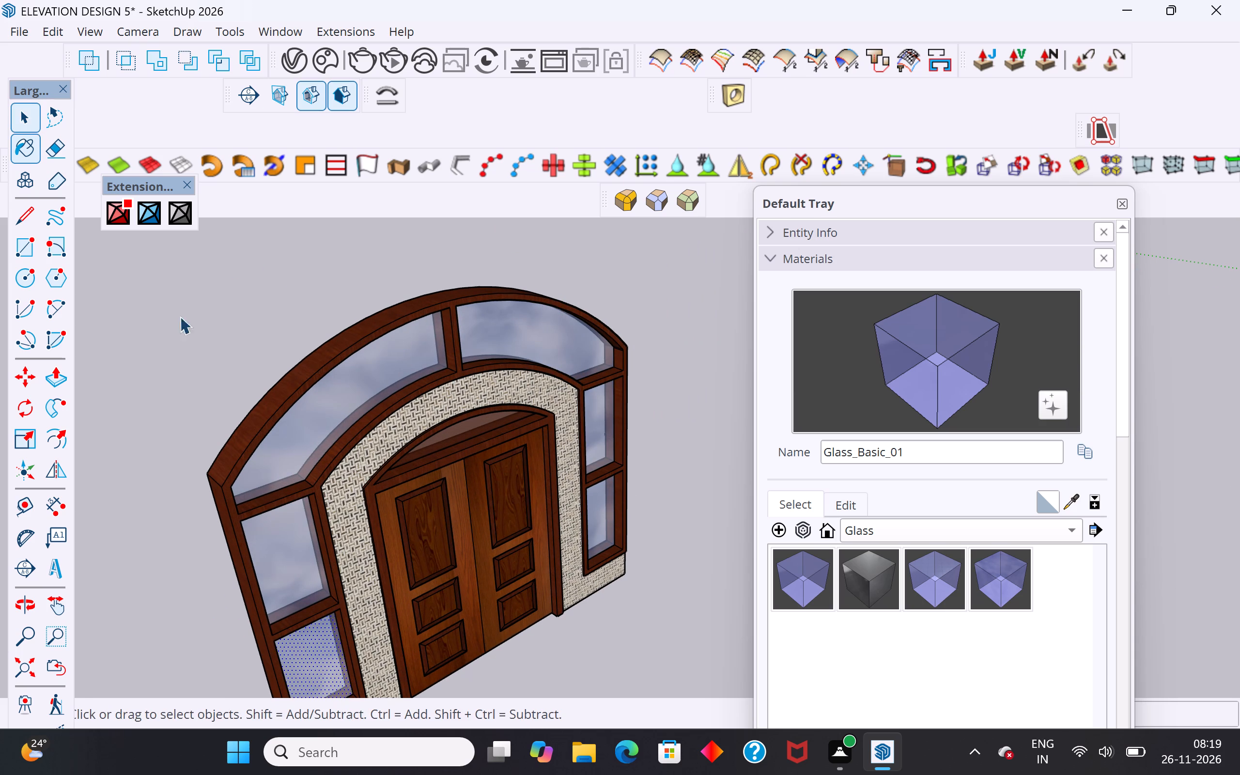
click(208, 342)
Delete the stray point lying on the ground near the entrance door.
scroll(473, 542, down, 5)
middle_drag(450, 508, 777, 500)
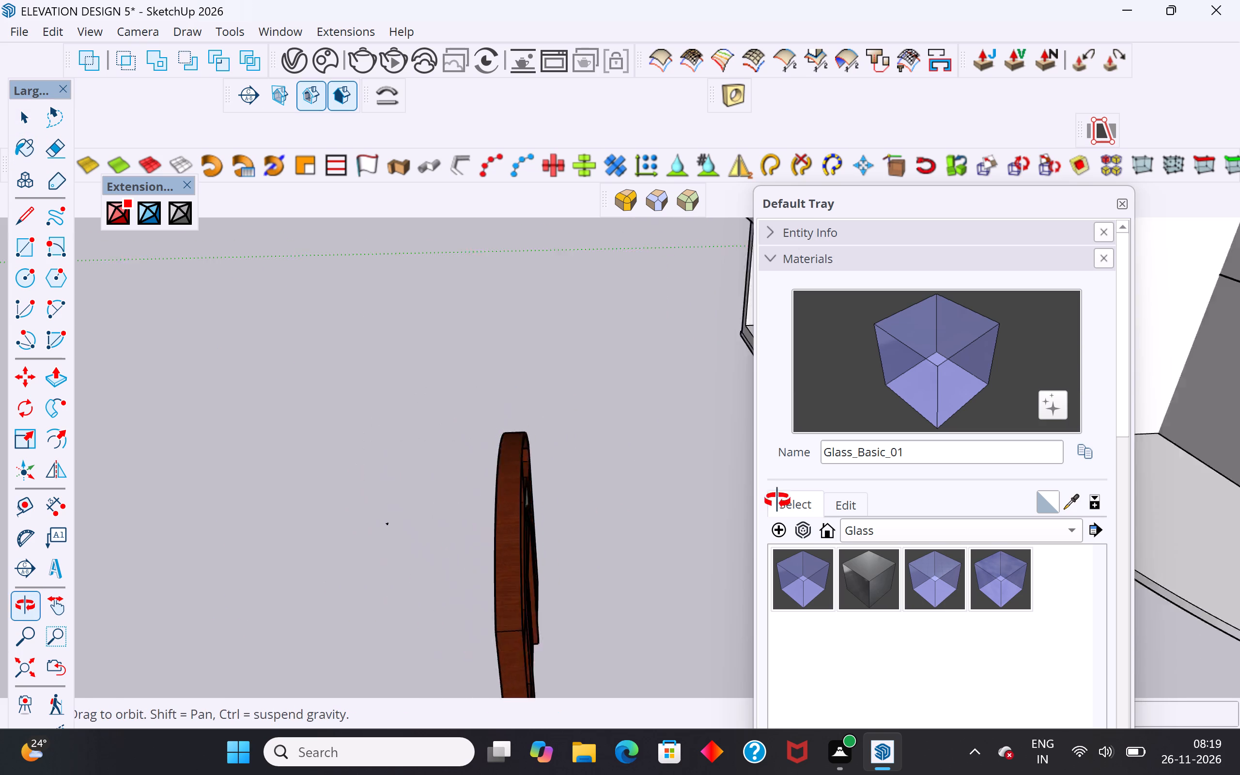
middle_drag(777, 500, 897, 468)
scroll(454, 450, down, 2)
drag(398, 524, 264, 671)
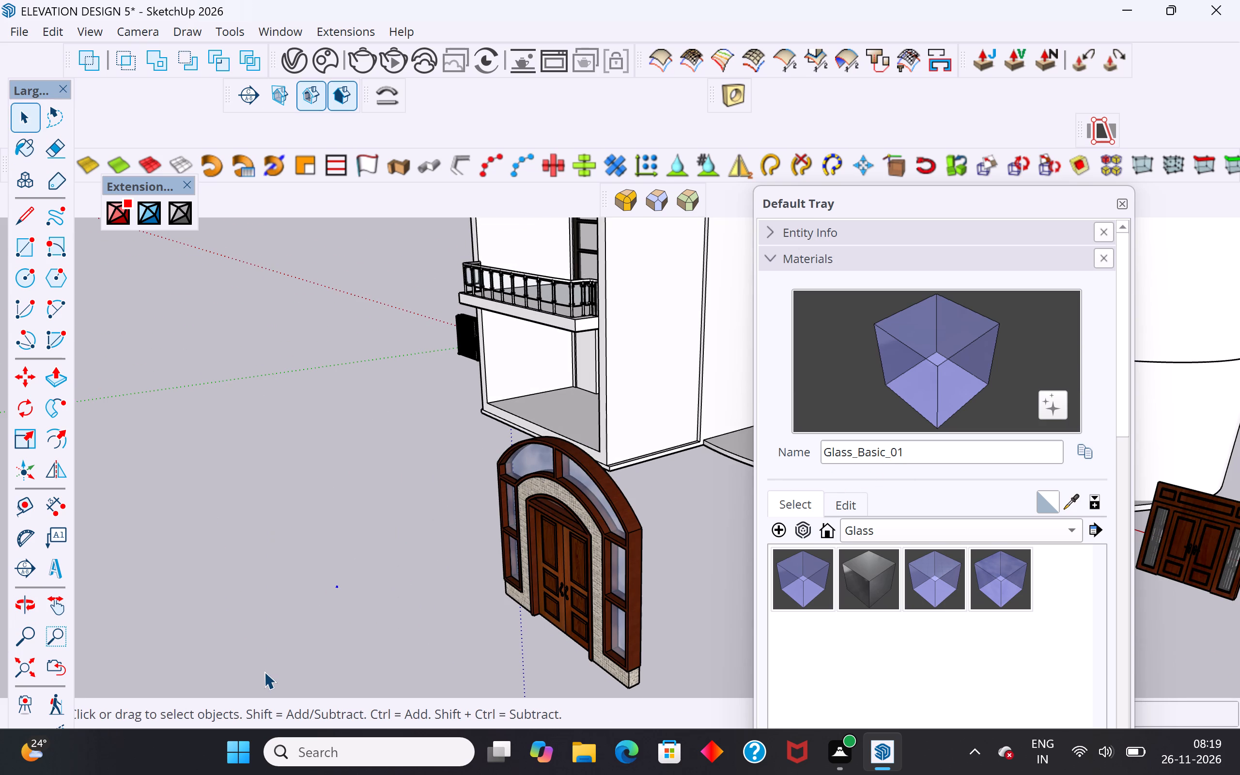
key(Delete)
Group all the loose parts of the glazed entrance door together.
scroll(304, 604, down, 8)
middle_drag(332, 592, 655, 554)
scroll(655, 554, up, 1)
scroll(405, 510, down, 2)
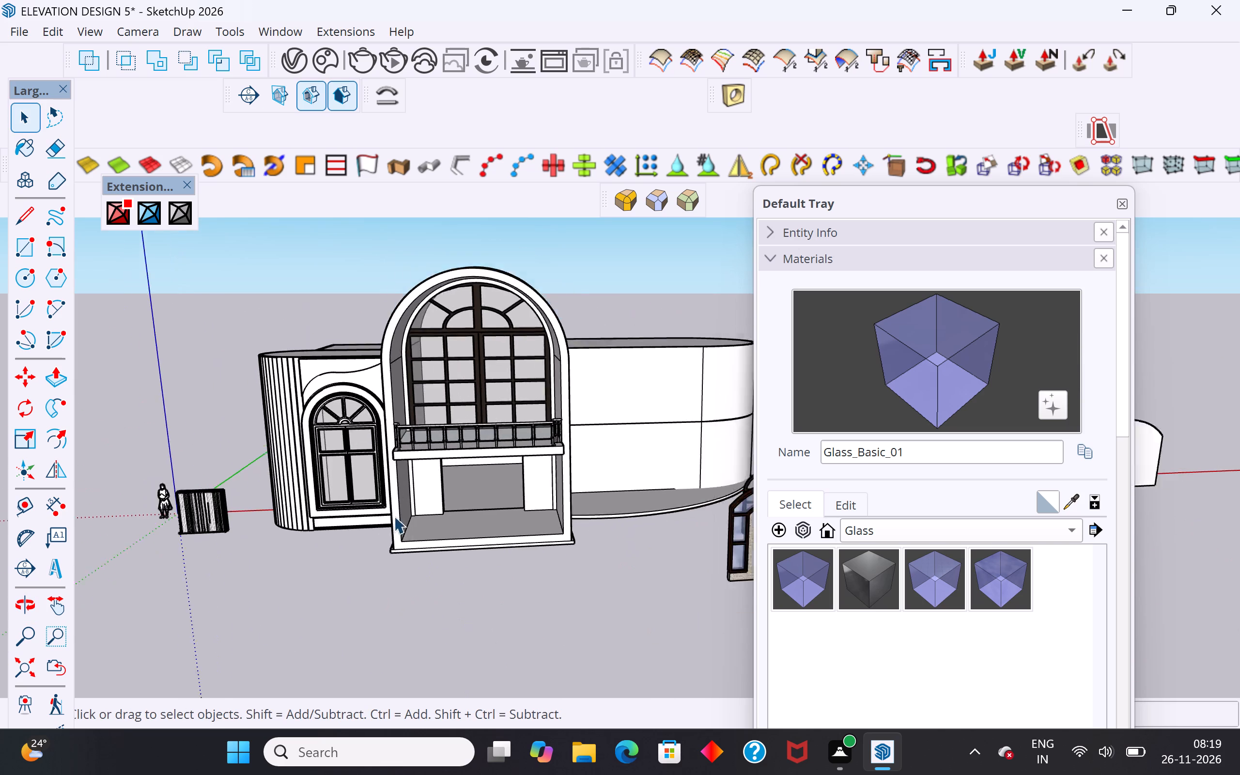
scroll(394, 516, down, 6)
middle_drag(368, 553, 369, 629)
scroll(565, 556, up, 3)
middle_drag(623, 518, 594, 593)
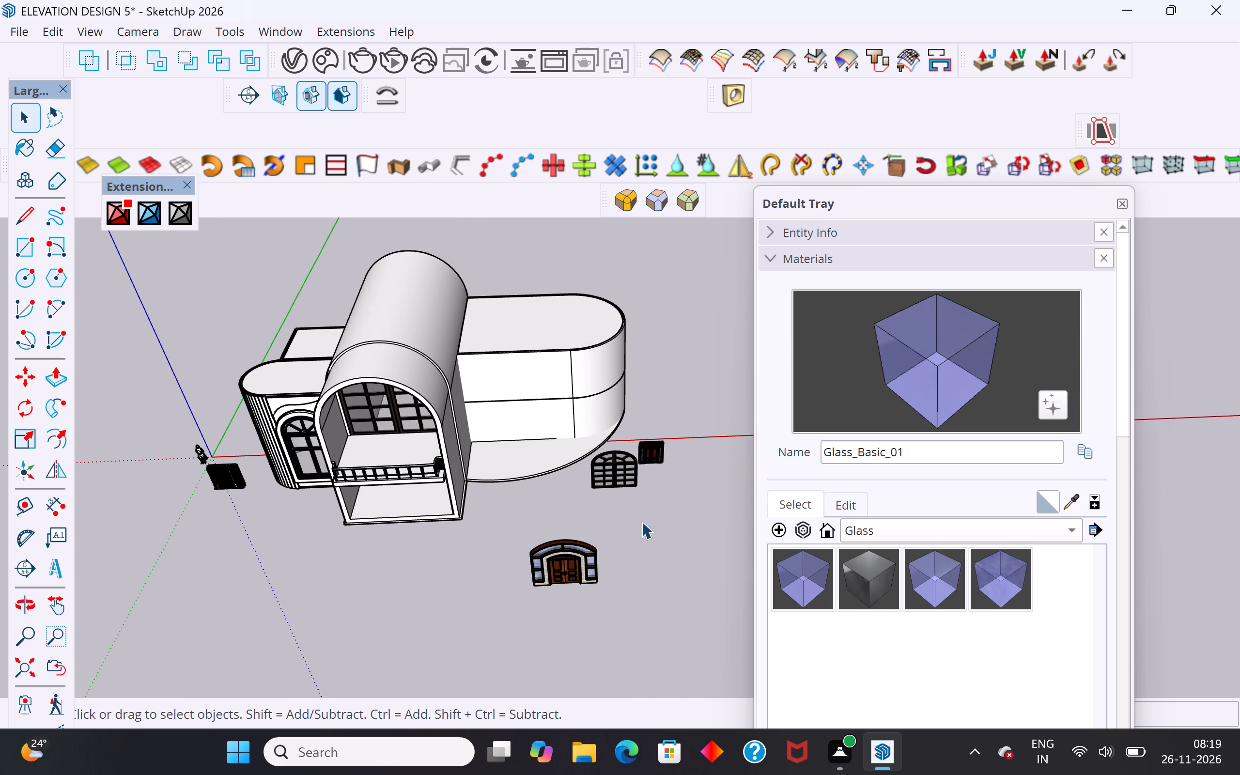
drag(641, 519, 501, 633)
right_click(550, 565)
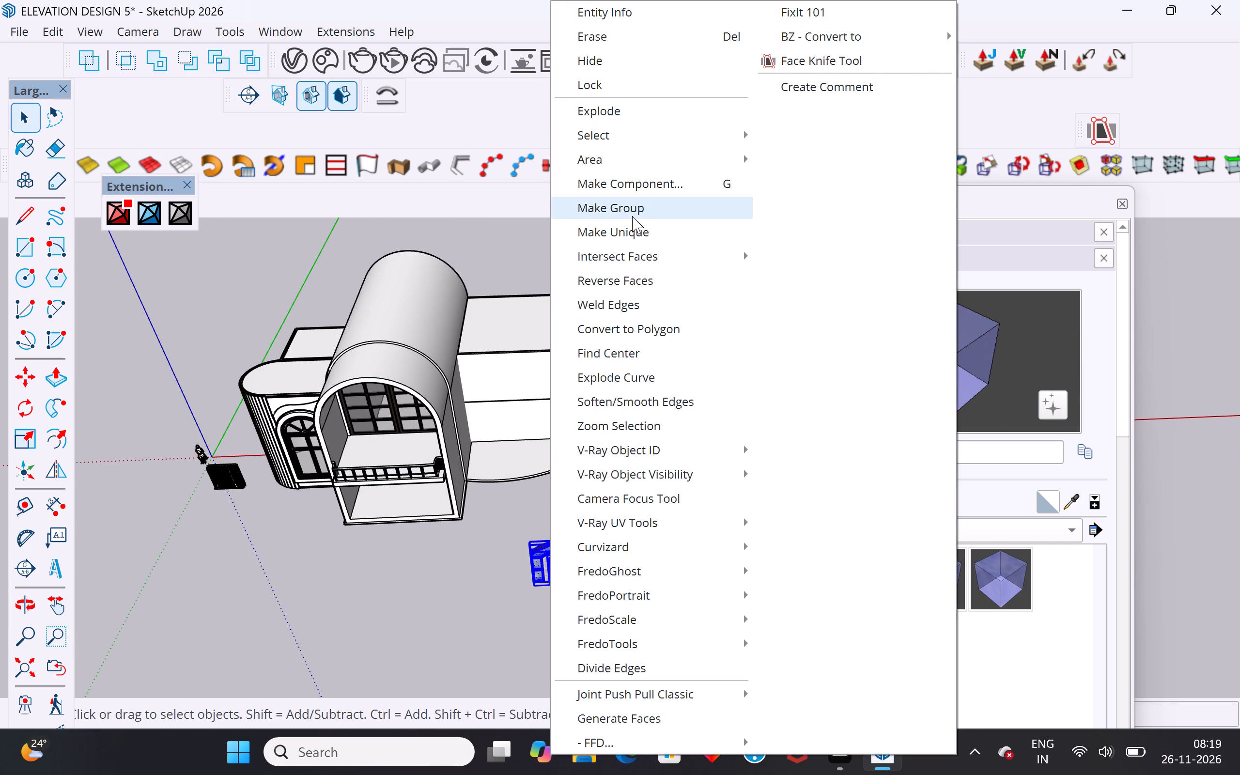
click(632, 216)
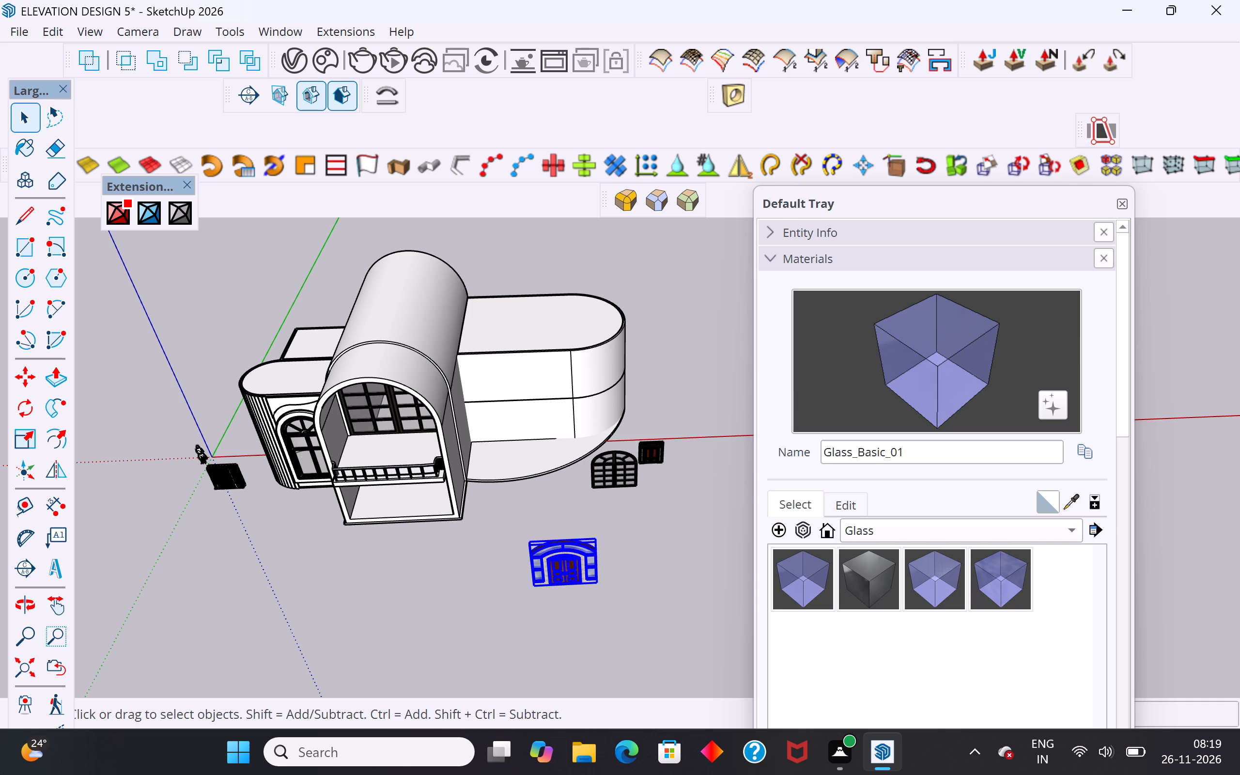
click(452, 585)
Move the glazed entrance door group by its lower front corner onto the bottom corner of the ground-floor arched doorway.
middle_drag(579, 614, 647, 504)
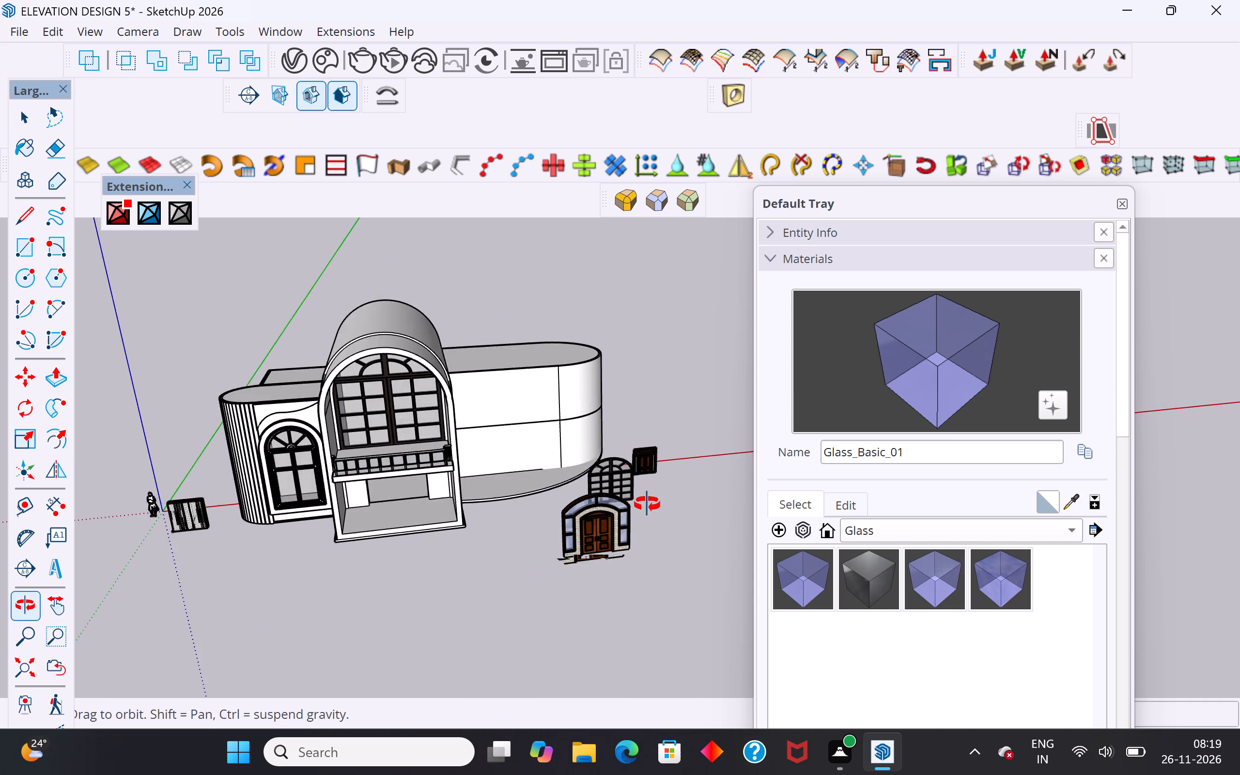
middle_drag(647, 504, 697, 403)
click(648, 465)
scroll(603, 516, up, 7)
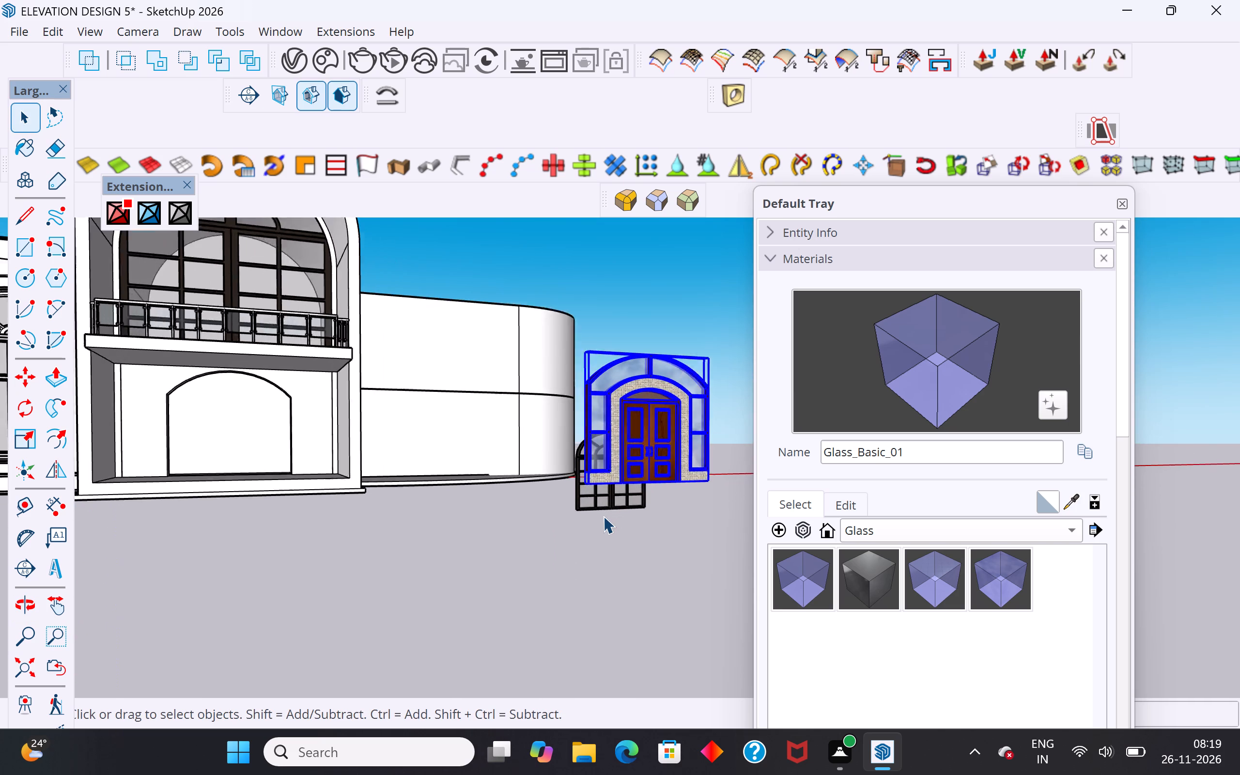
scroll(603, 516, up, 2)
key(m)
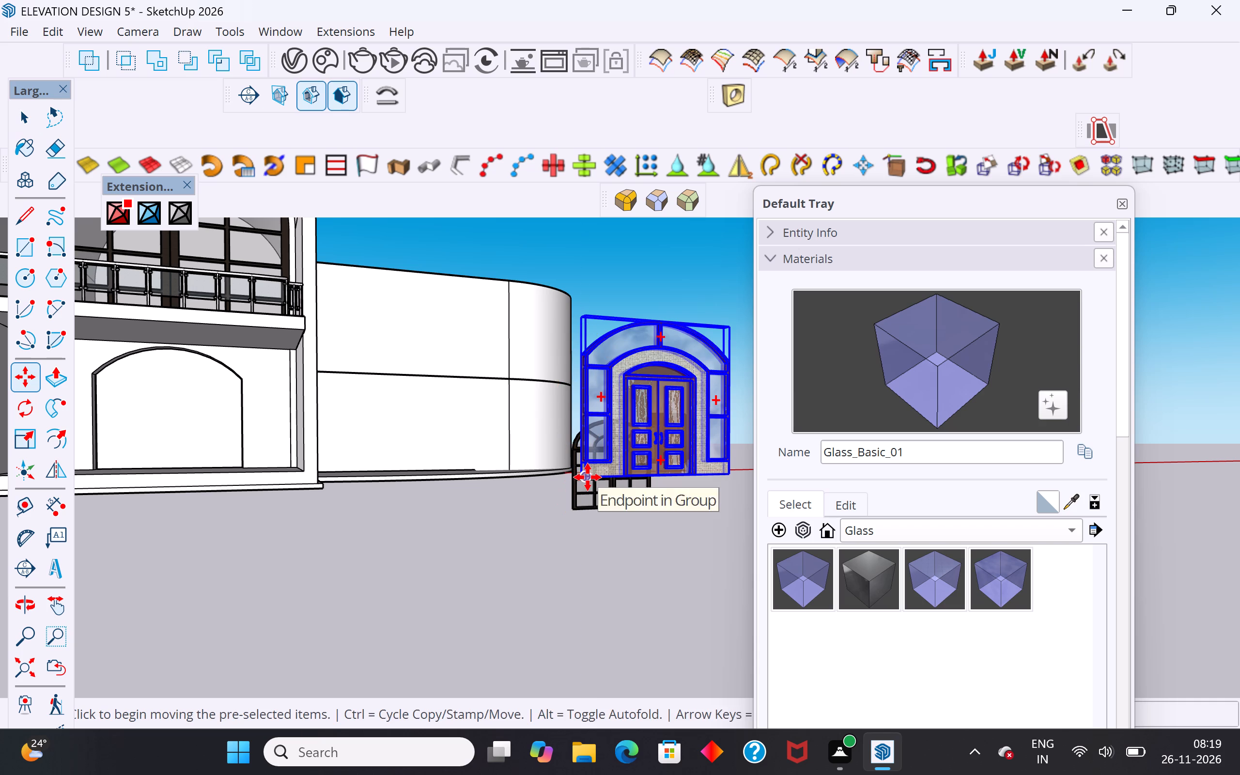
click(588, 477)
middle_drag(684, 351, 689, 428)
scroll(4, 557, up, 3)
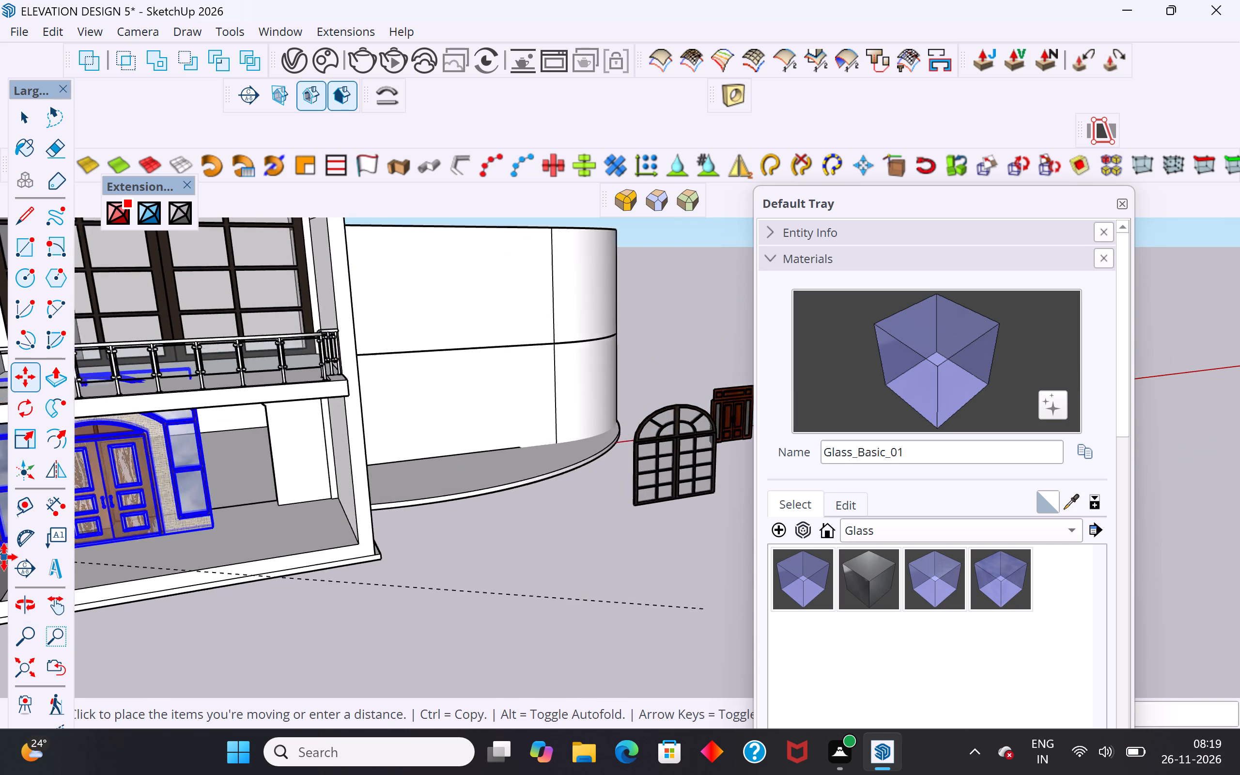
scroll(4, 557, up, 2)
click(134, 514)
Shift the entrance door back from the wall face so it sits recessed within the arched opening's depth, and clear the selection.
scroll(134, 515, up, 2)
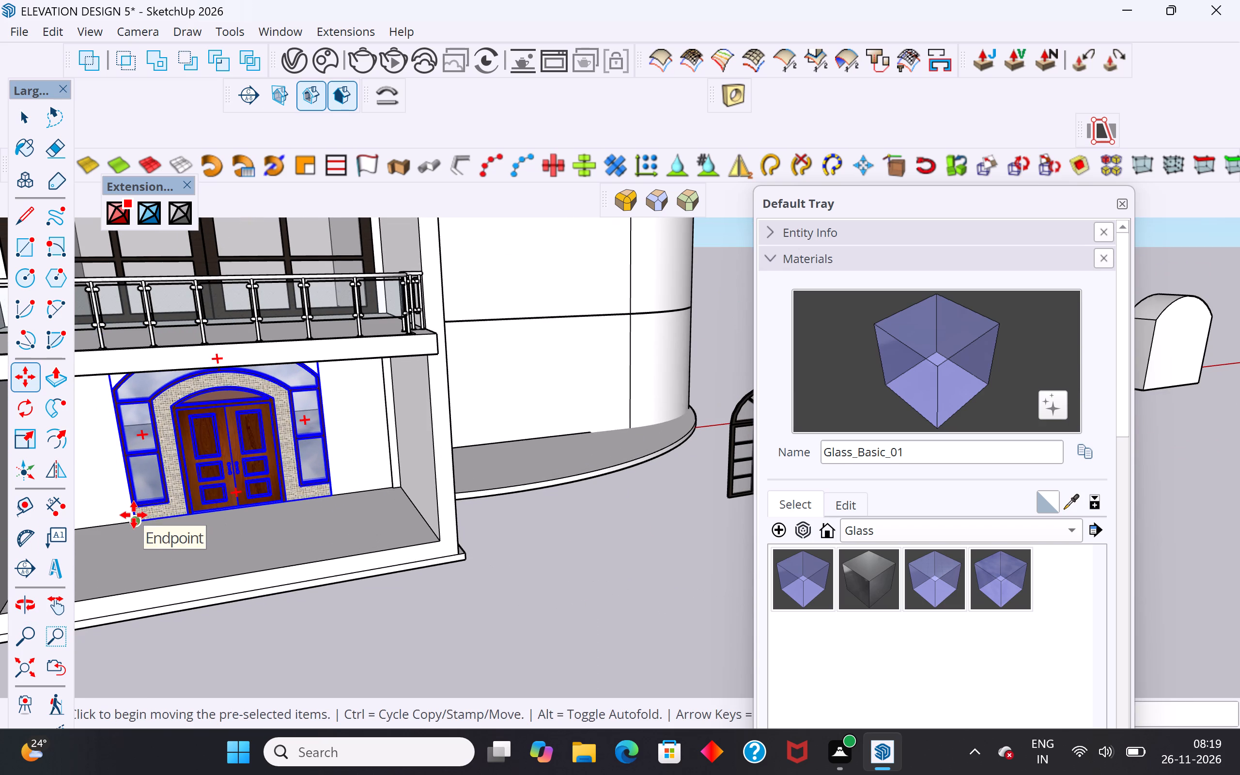
scroll(134, 515, up, 8)
scroll(247, 506, up, 1)
middle_drag(247, 506, 197, 513)
scroll(523, 437, down, 2)
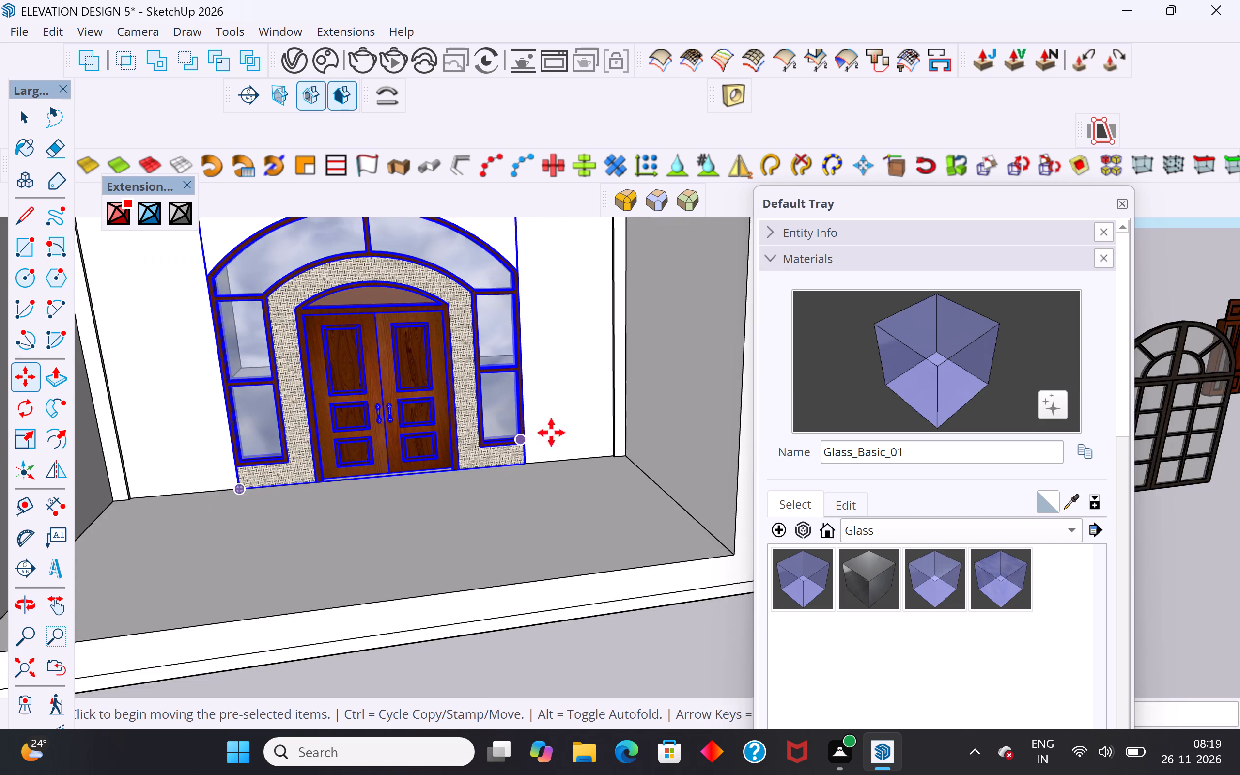
scroll(551, 433, down, 5)
scroll(674, 372, up, 1)
scroll(674, 372, down, 1)
middle_drag(653, 415, 548, 461)
scroll(542, 462, down, 1)
scroll(250, 464, up, 4)
middle_drag(397, 389, 402, 302)
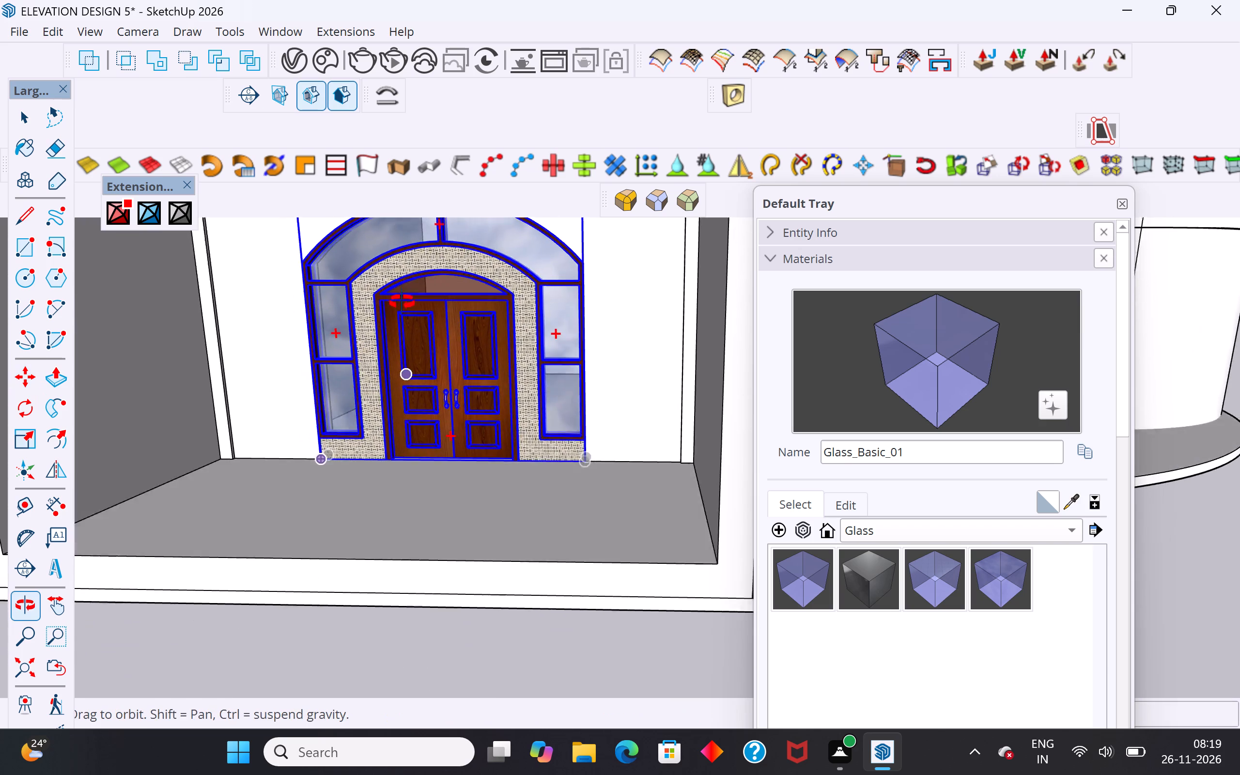
middle_drag(402, 302, 402, 300)
scroll(327, 410, up, 6)
middle_drag(358, 449, 284, 454)
scroll(304, 485, up, 2)
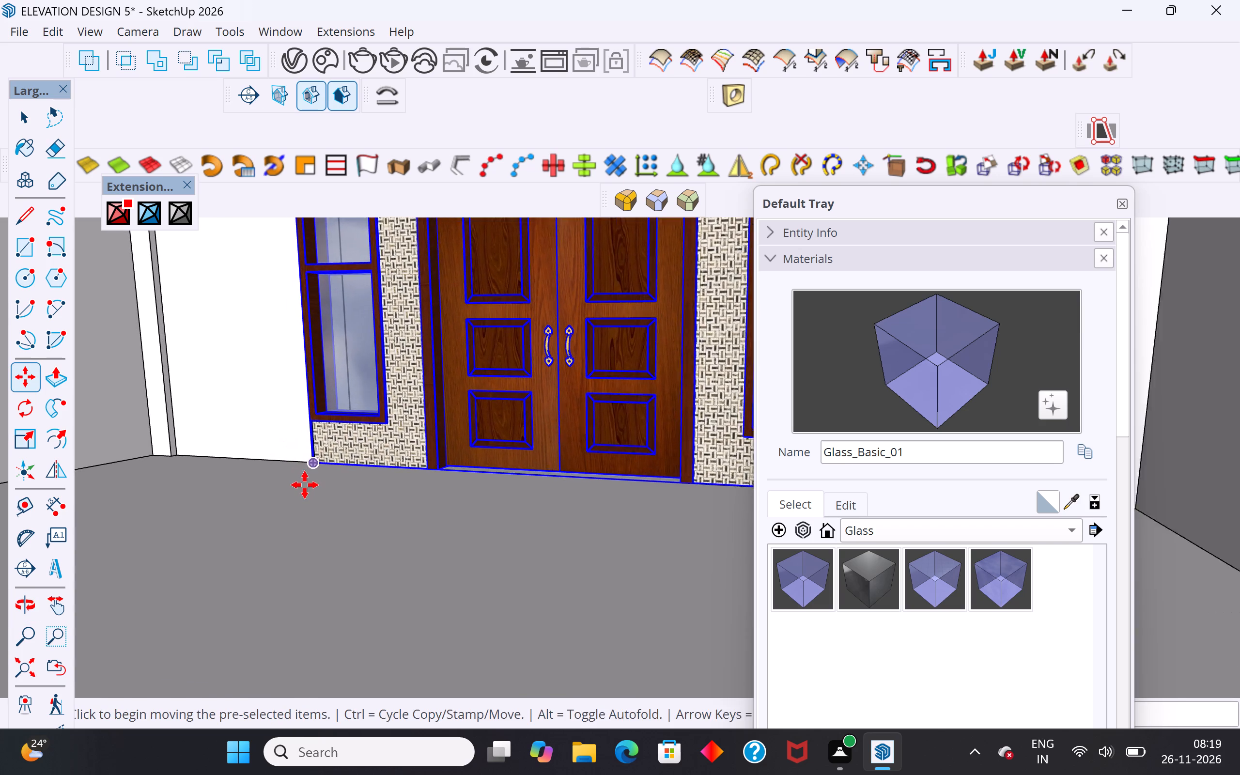
scroll(305, 485, up, 2)
click(315, 458)
click(343, 446)
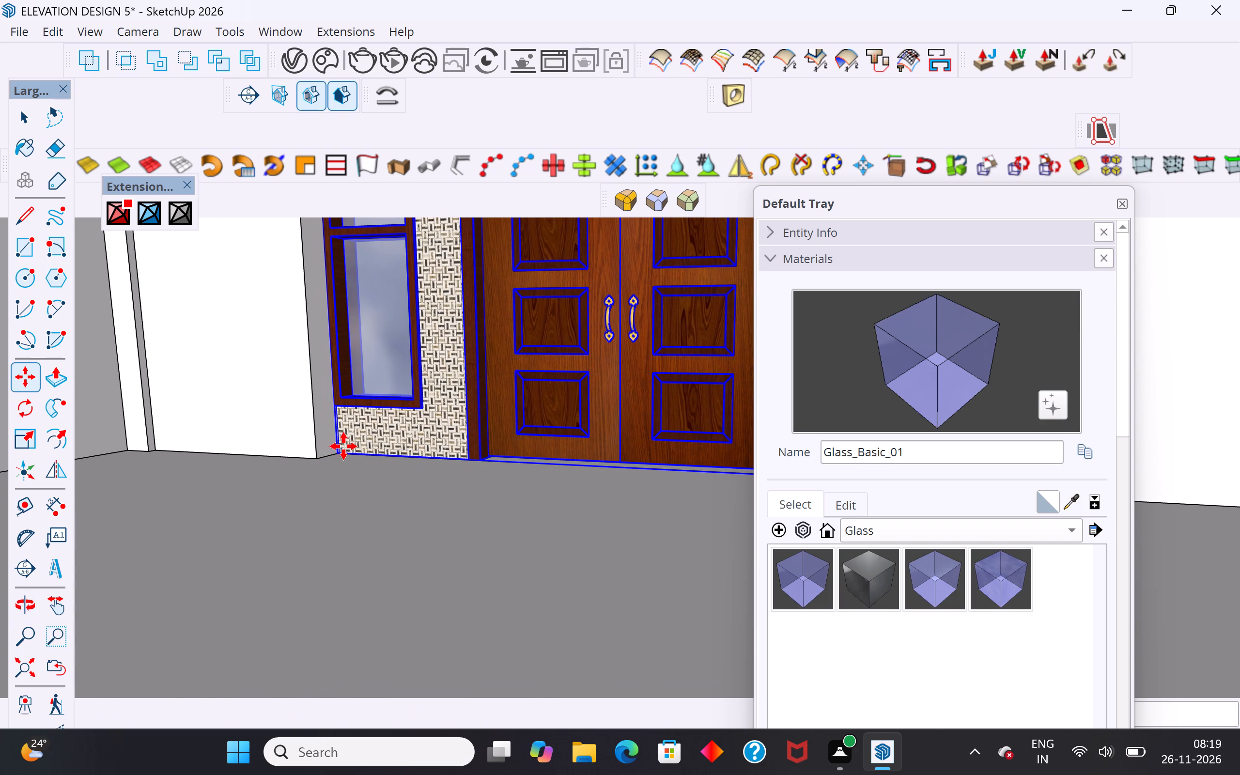
scroll(406, 590, down, 17)
middle_drag(439, 572, 528, 546)
scroll(483, 559, down, 8)
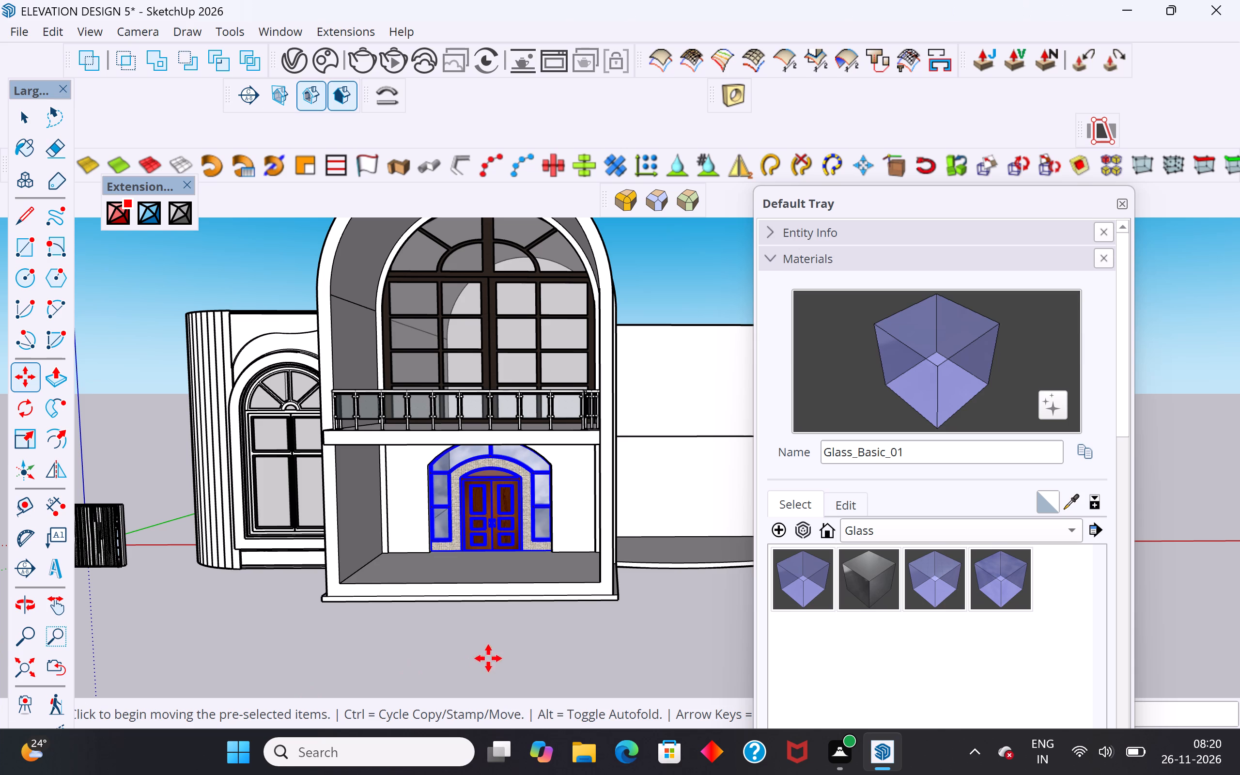
click(32, 117)
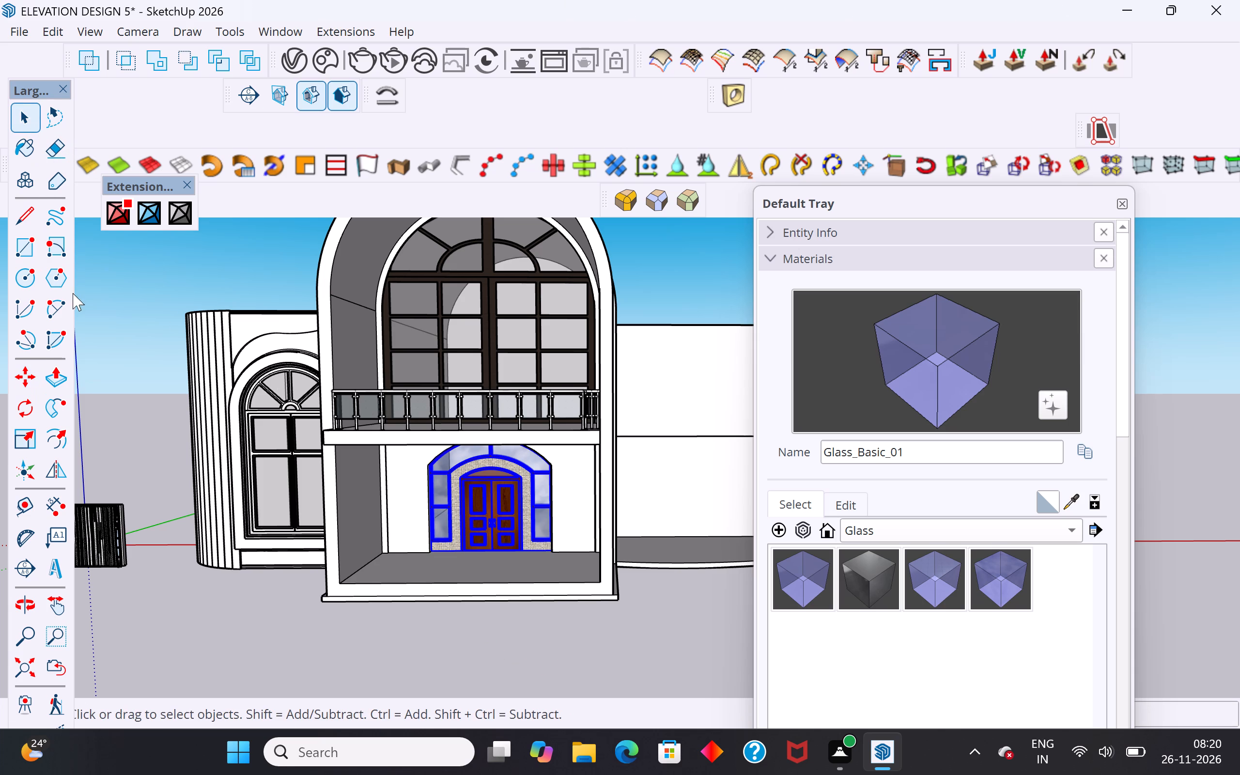
click(97, 316)
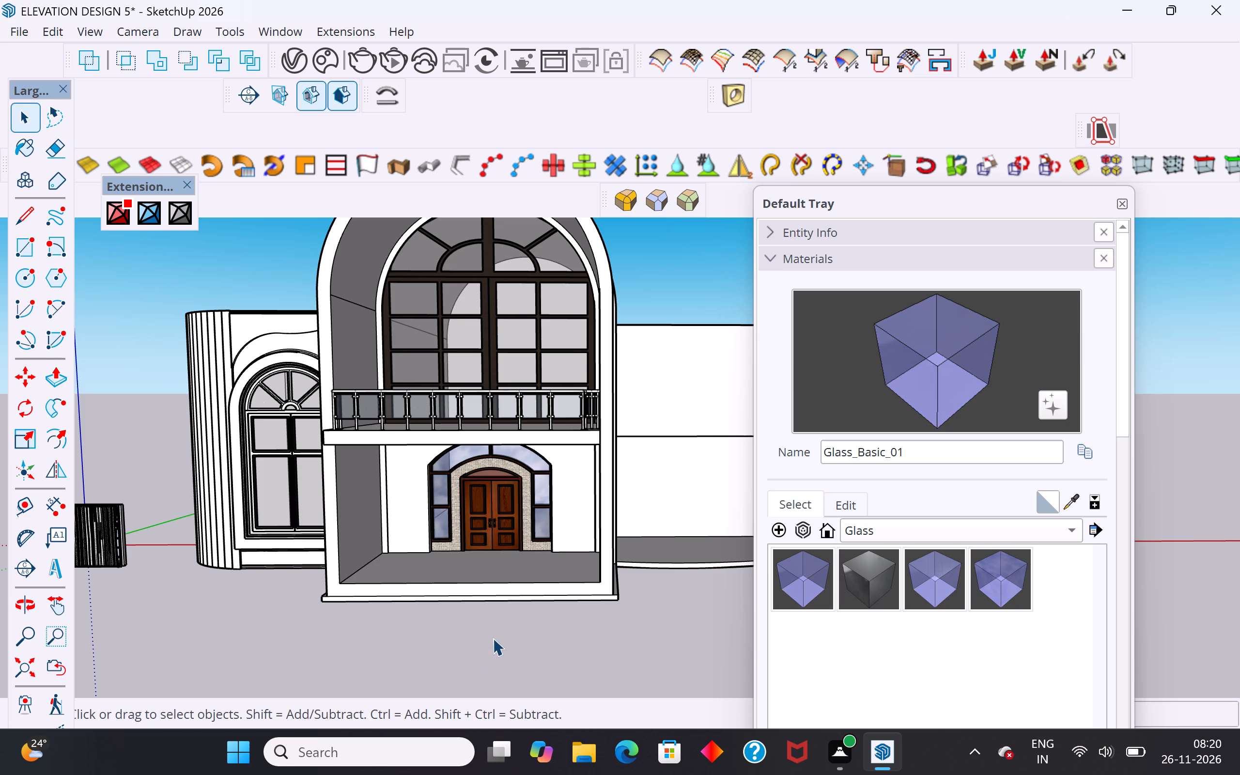
Examine the arched bay's elevation with the fitted entrance door from several angles.
scroll(331, 515, down, 4)
middle_drag(368, 537, 430, 525)
scroll(368, 481, down, 3)
middle_drag(475, 526, 601, 514)
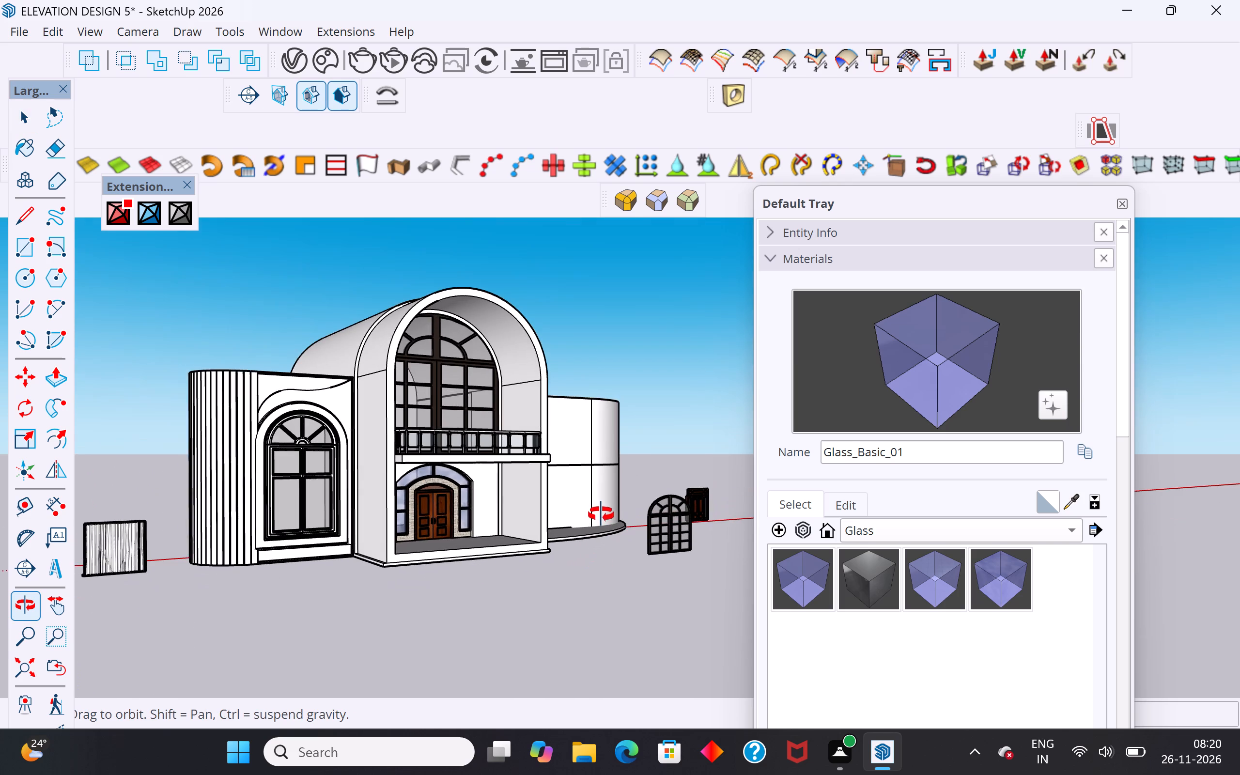
middle_drag(601, 514, 604, 514)
scroll(228, 576, down, 5)
scroll(441, 547, up, 6)
middle_drag(513, 525, 343, 572)
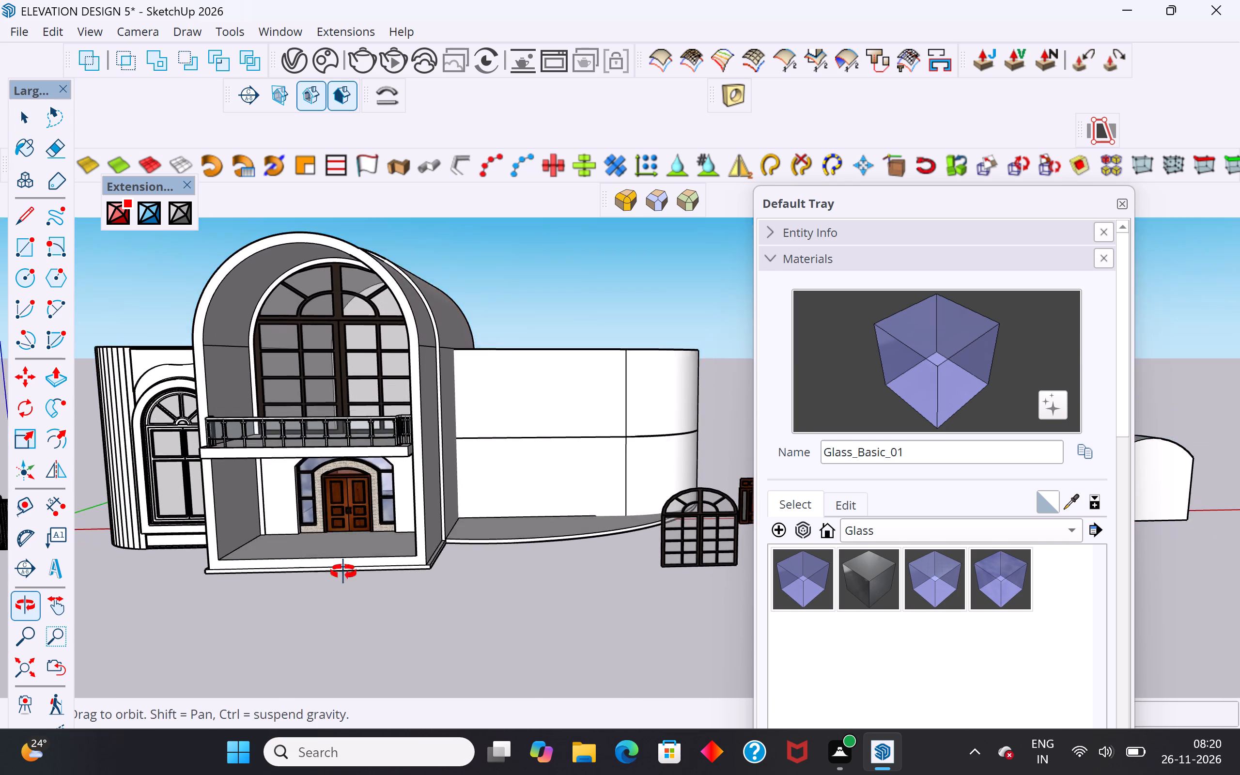
middle_drag(343, 572, 386, 585)
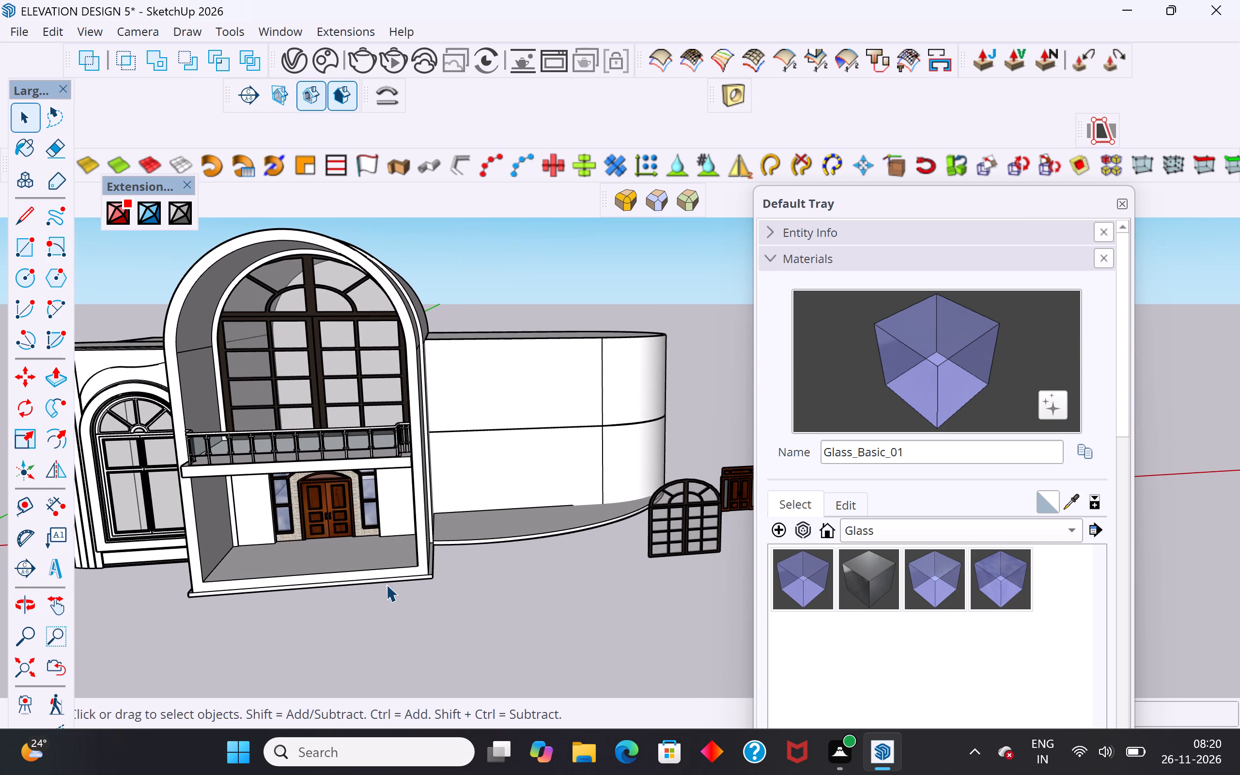
scroll(402, 591, down, 2)
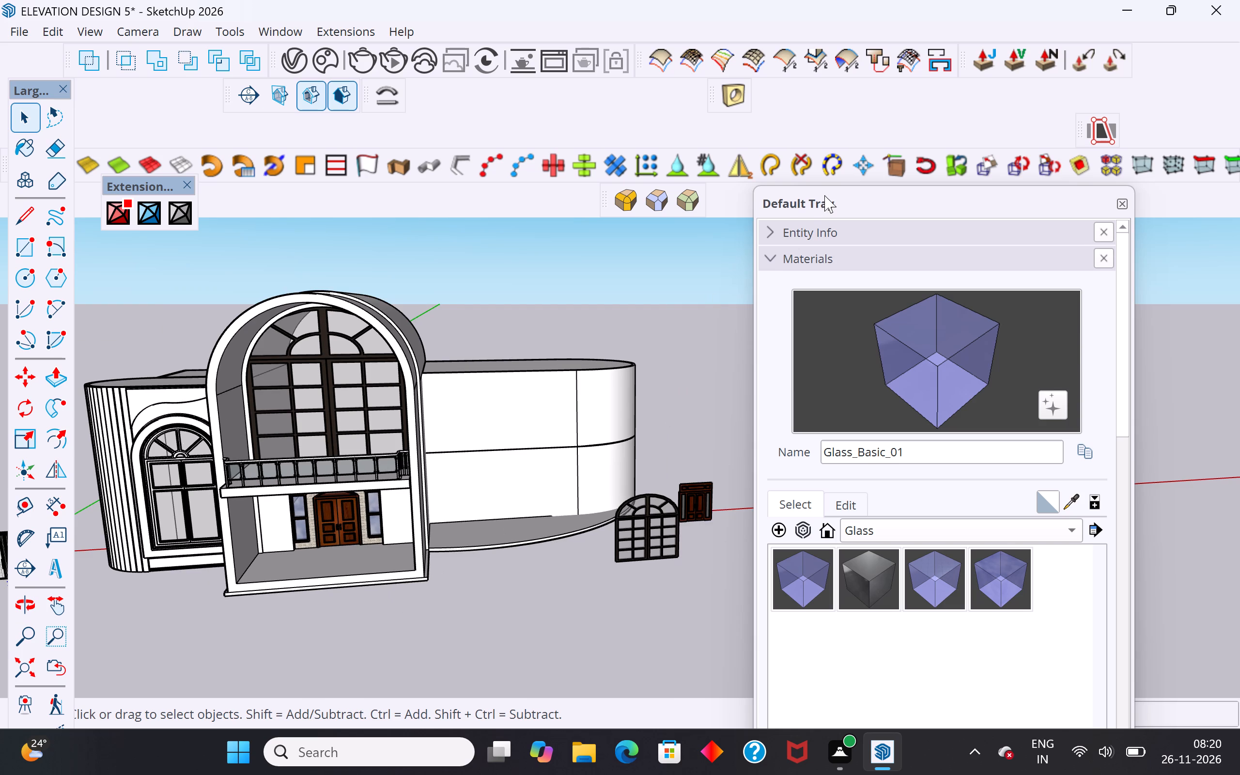
Shift the Default Tray aside to uncover more of the model.
drag(842, 197, 1108, 237)
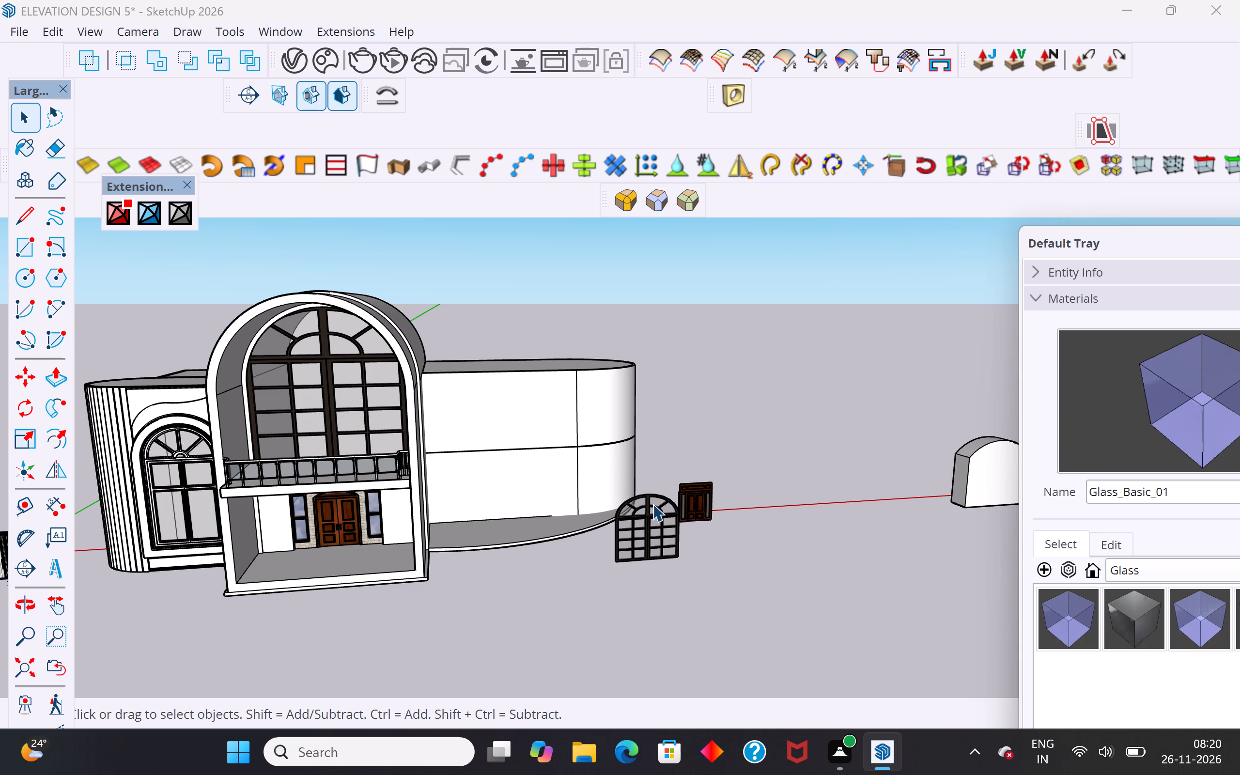
click(787, 523)
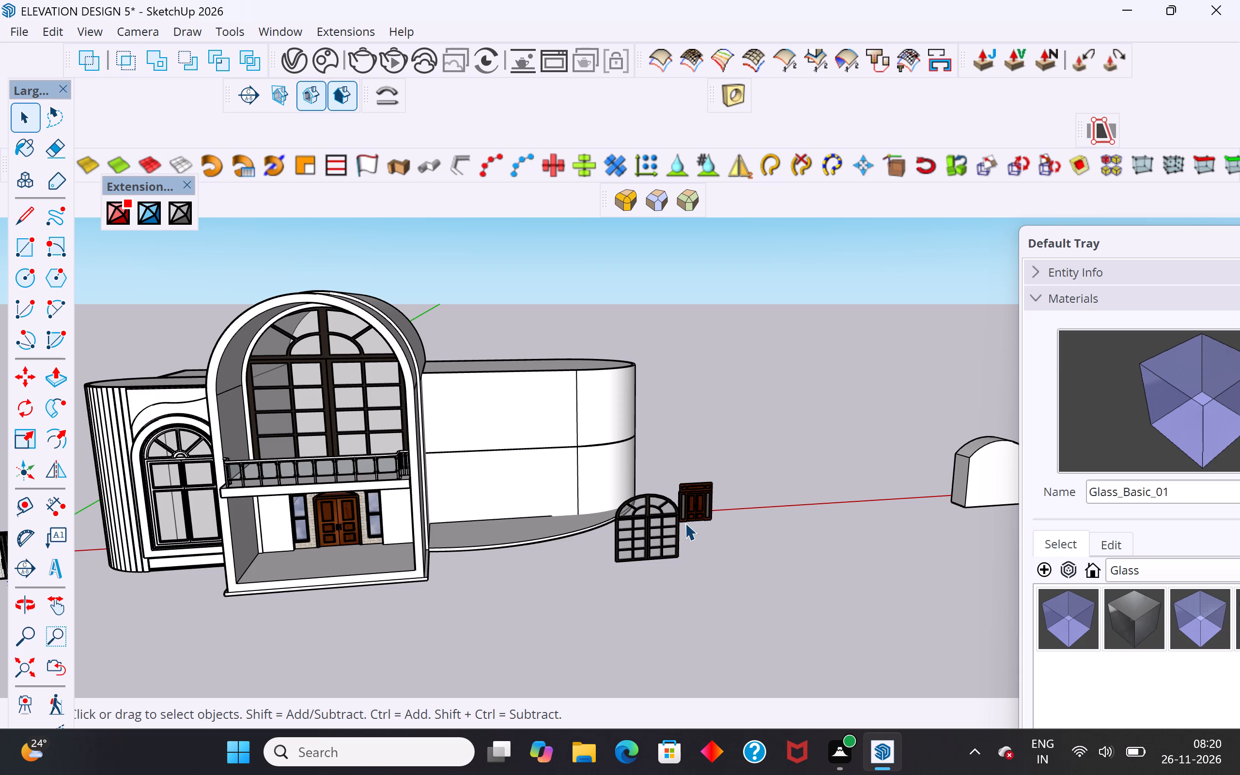
Move the spare arched window and spare wooden door together along the red axis to beyond the arched block, and clear the selection.
middle_drag(489, 541, 488, 533)
middle_drag(488, 533, 493, 468)
scroll(634, 543, up, 2)
click(629, 561)
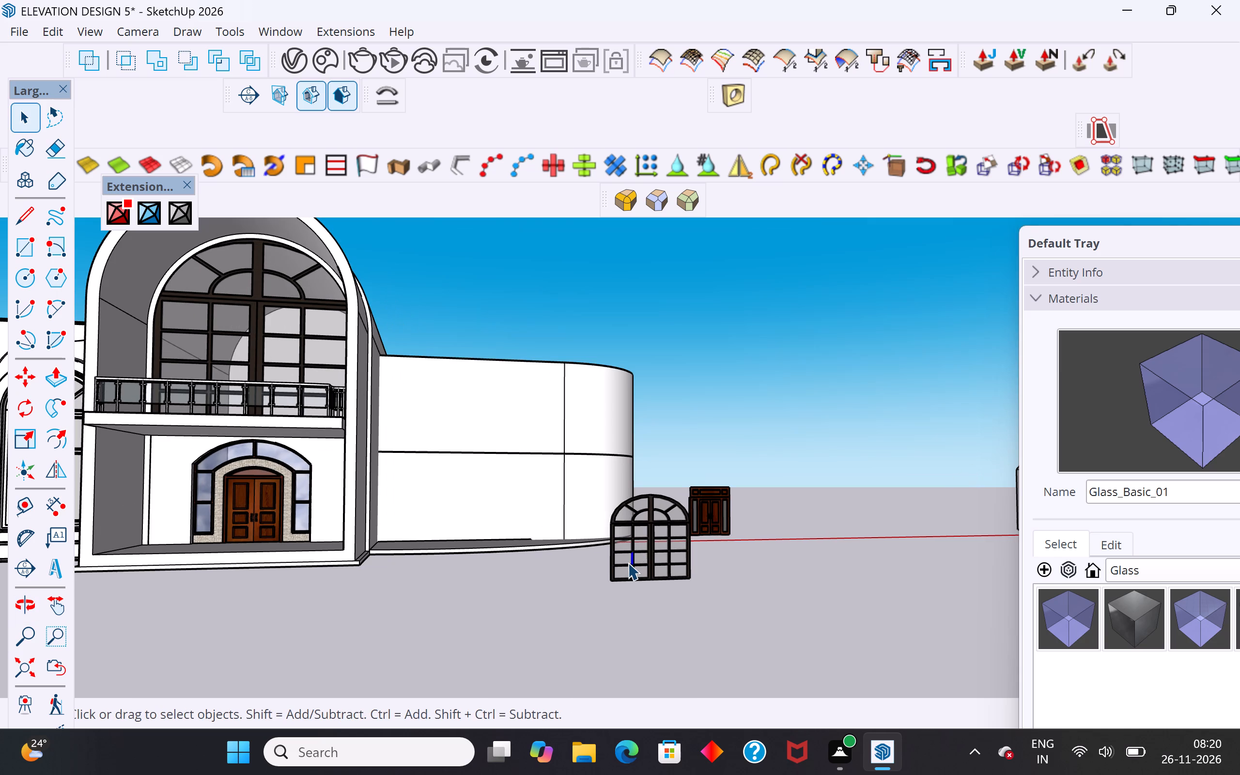
middle_drag(647, 590, 825, 606)
scroll(575, 439, up, 4)
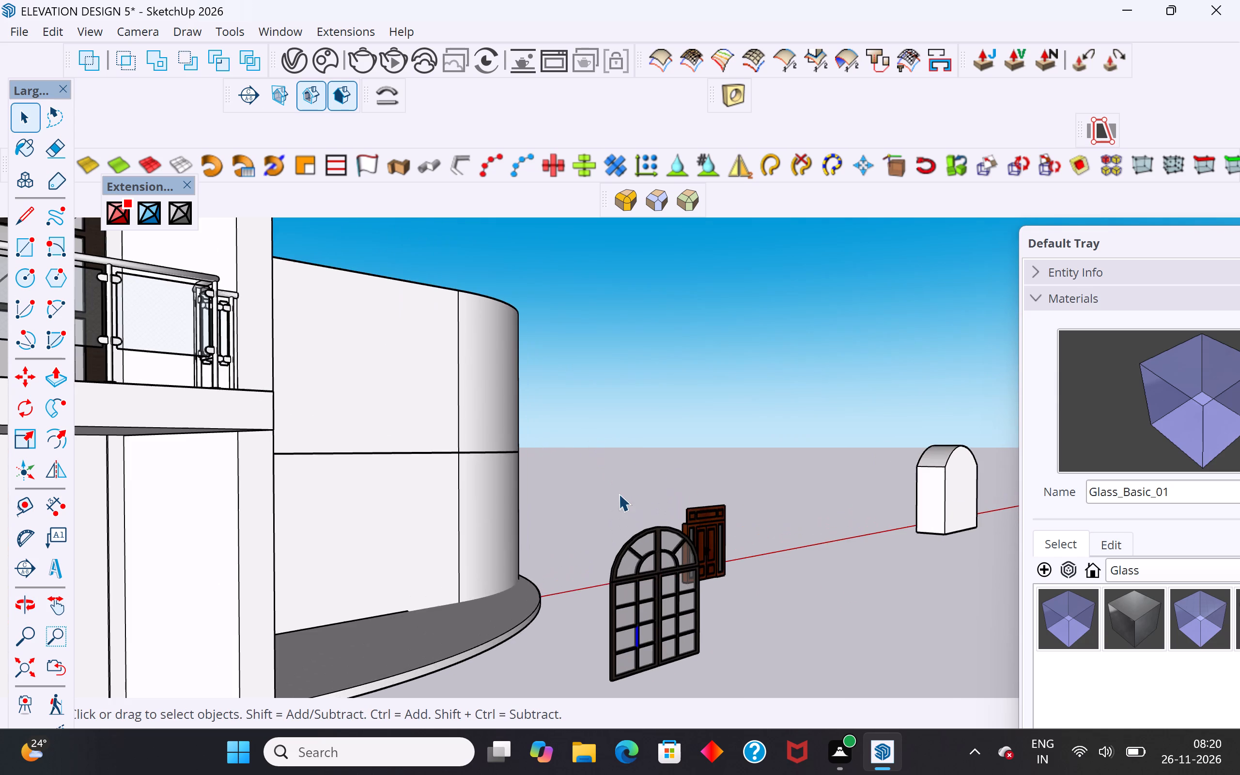
scroll(667, 398, down, 3)
middle_drag(657, 459, 635, 519)
scroll(688, 486, up, 3)
middle_drag(737, 513, 680, 543)
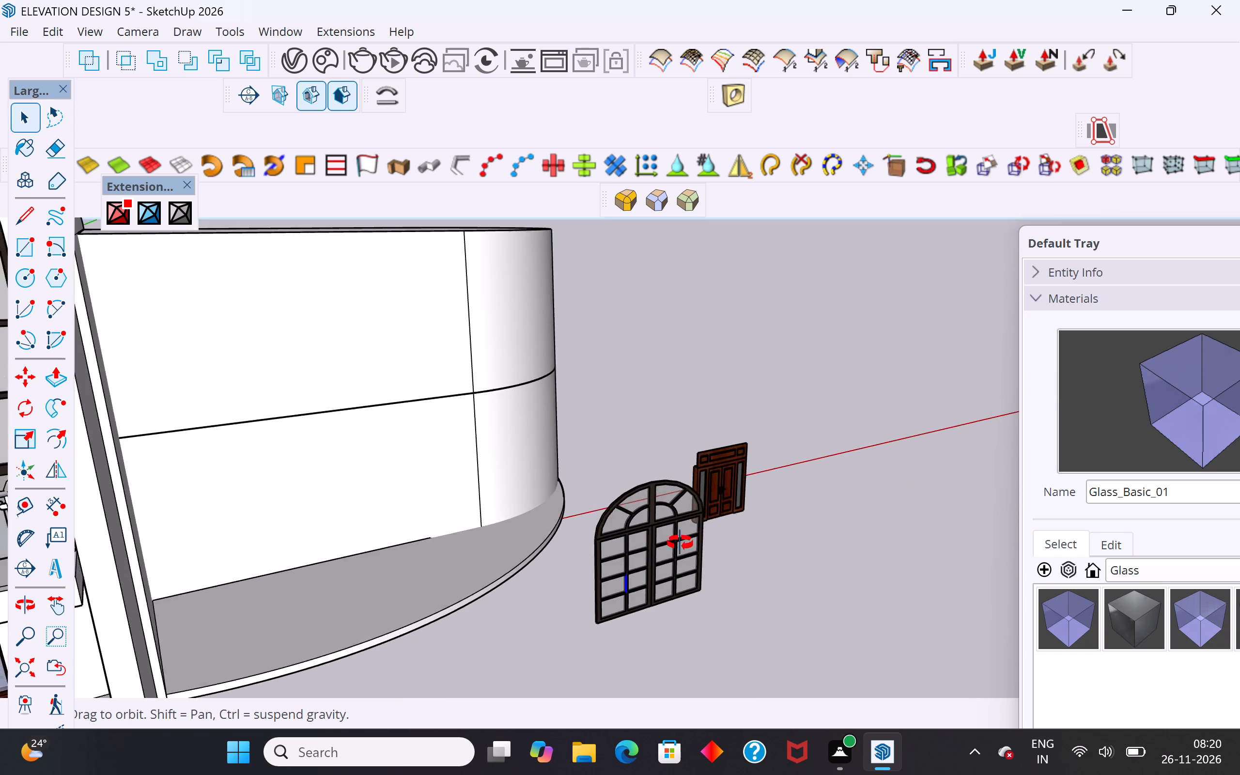
middle_drag(680, 543, 588, 695)
scroll(640, 436, up, 3)
middle_drag(627, 510, 688, 566)
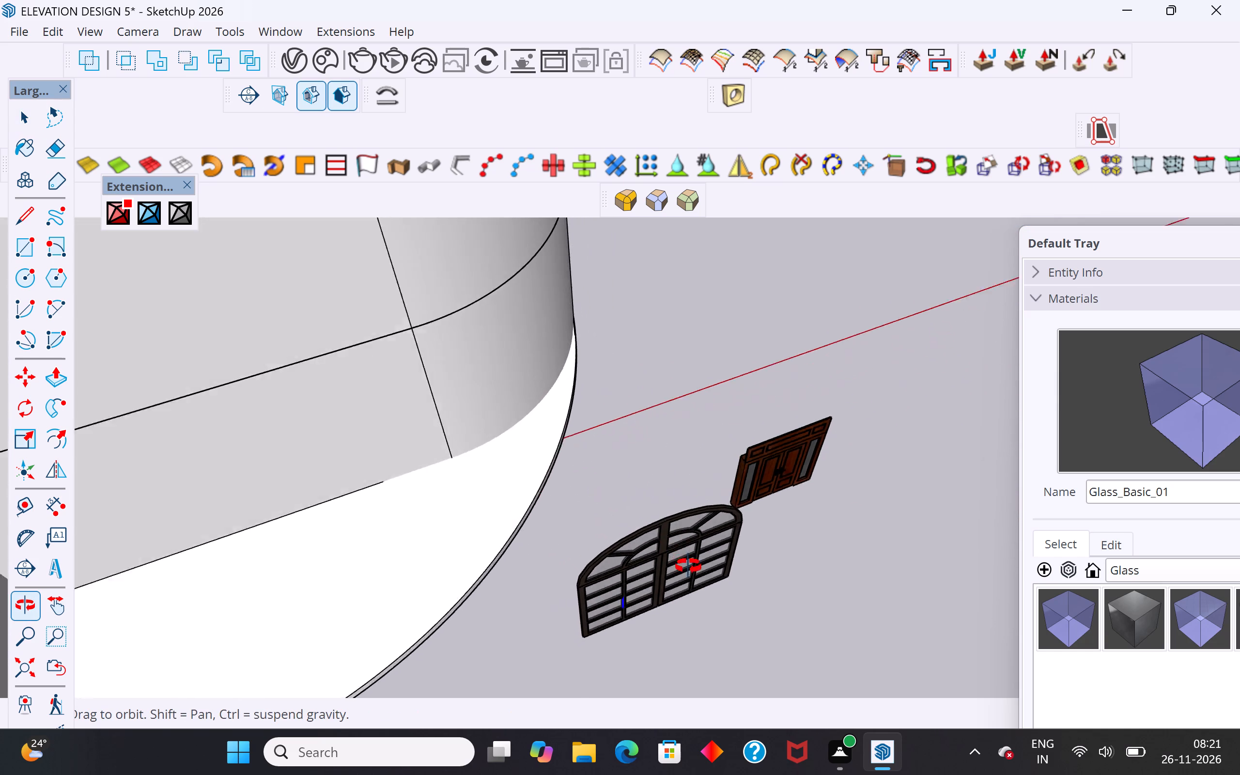
middle_drag(688, 566, 941, 604)
scroll(649, 554, up, 1)
drag(802, 254, 629, 632)
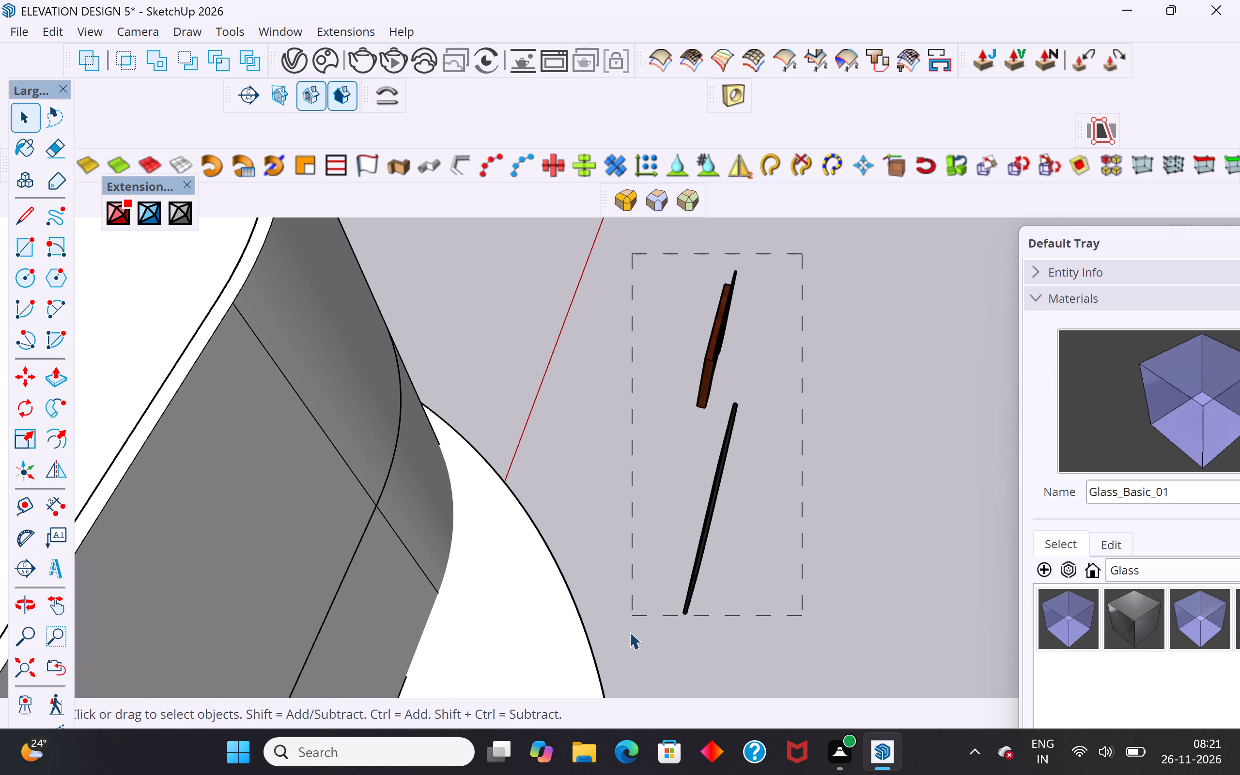
drag(629, 632, 628, 643)
middle_drag(825, 602, 404, 456)
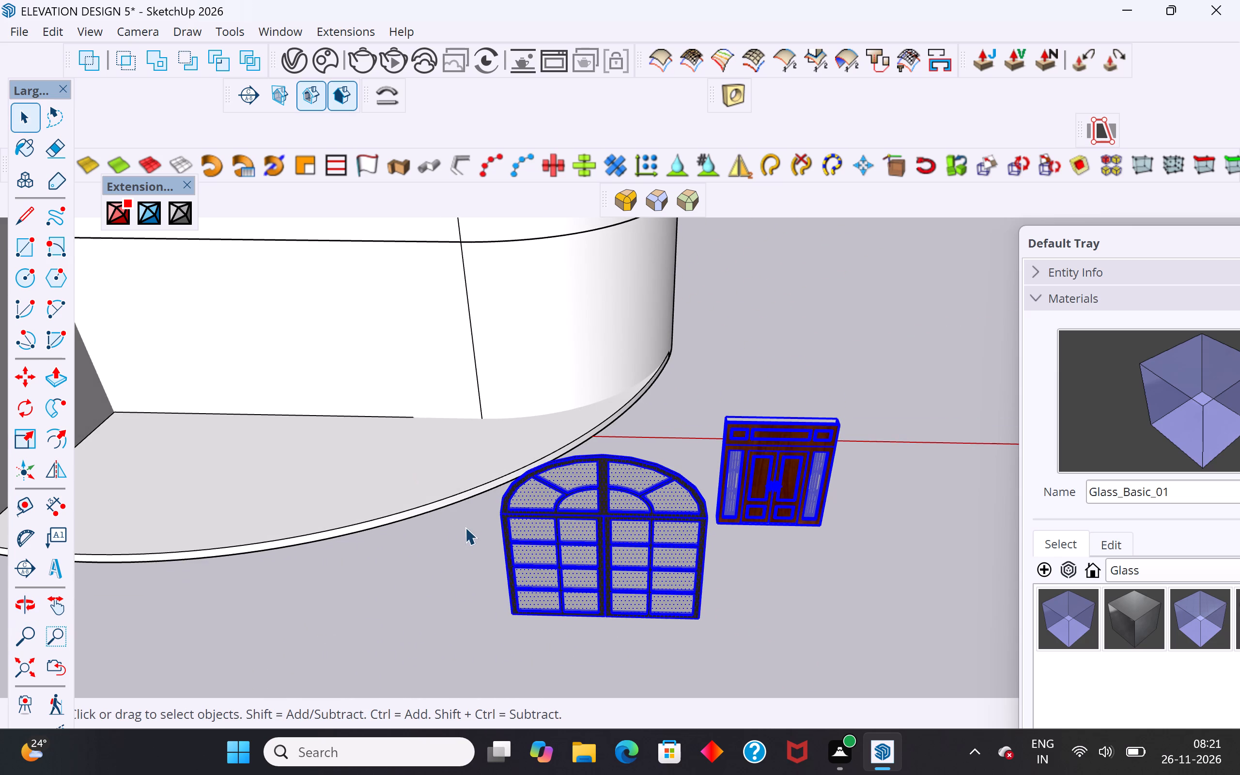
key(m)
click(510, 611)
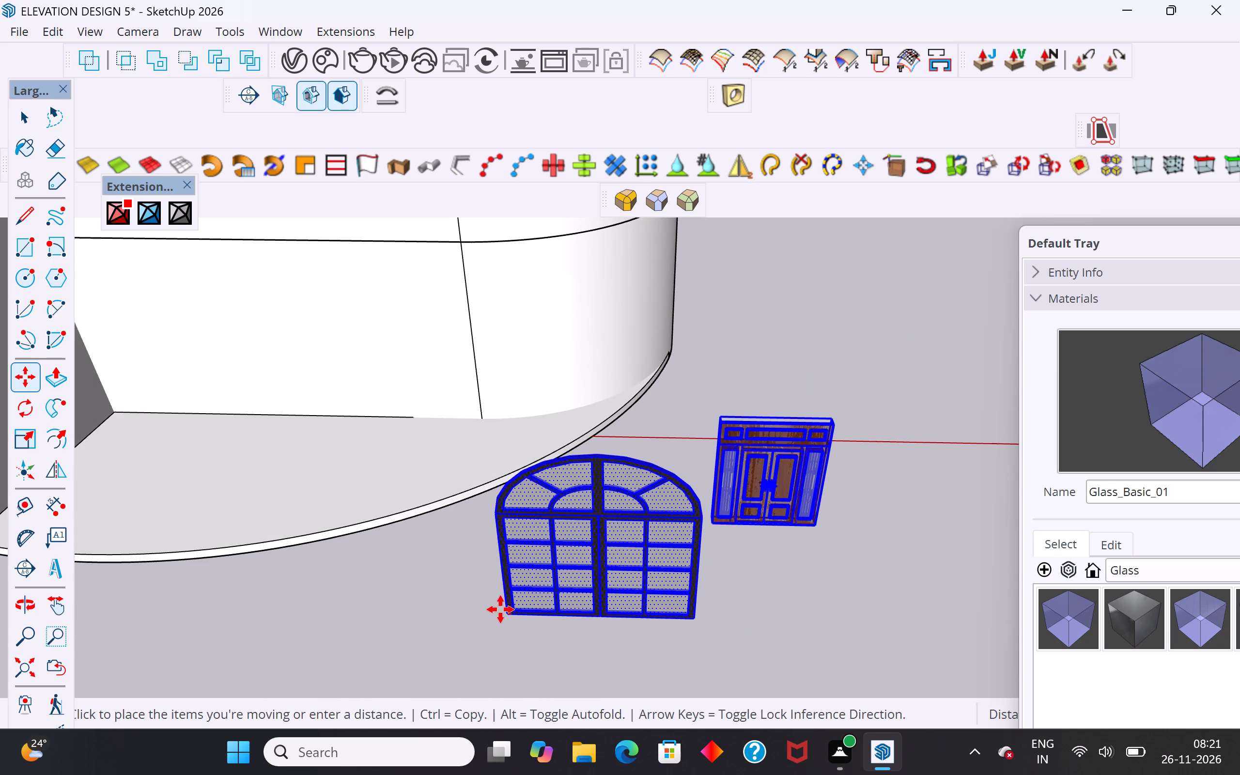
scroll(500, 609, down, 18)
scroll(500, 609, up, 1)
scroll(500, 609, down, 1)
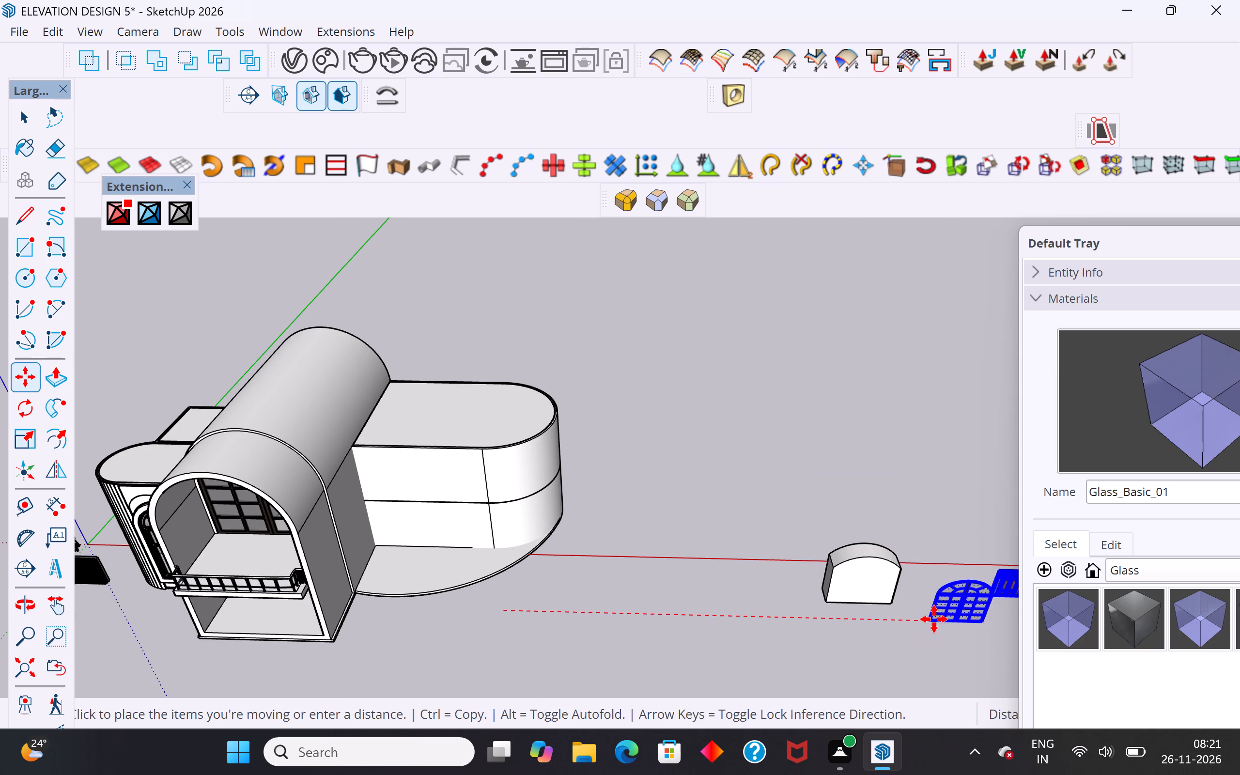
click(935, 619)
click(21, 118)
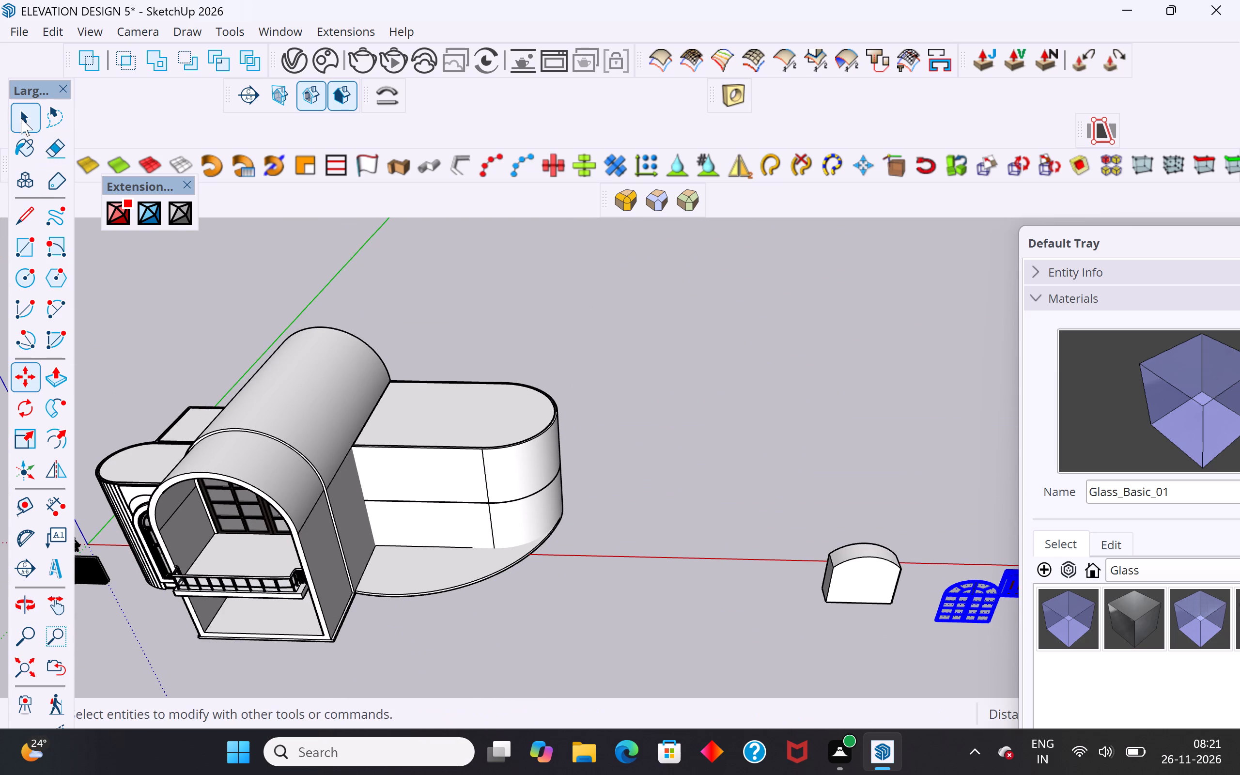
click(583, 332)
Examine the front elevation and the plain curved wing beside the arched bay from several angles.
middle_drag(746, 529, 772, 387)
scroll(881, 403, down, 5)
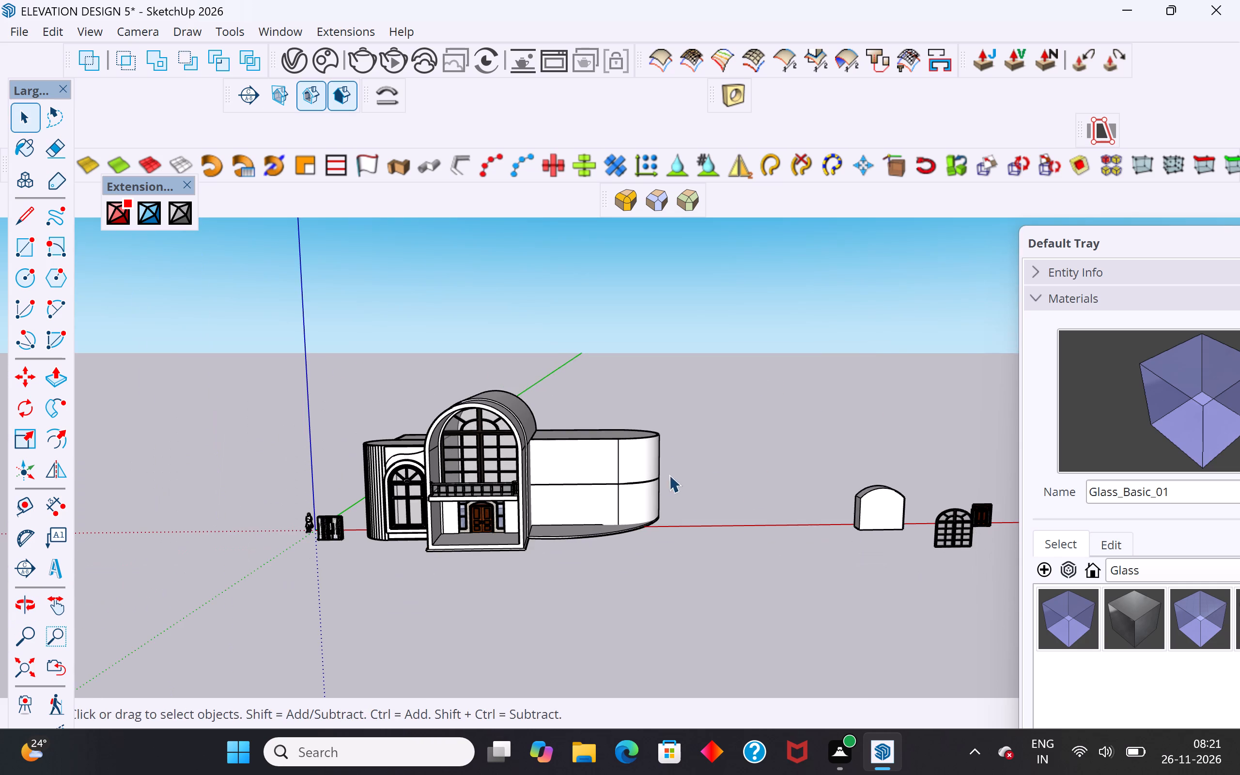
middle_drag(662, 471, 659, 457)
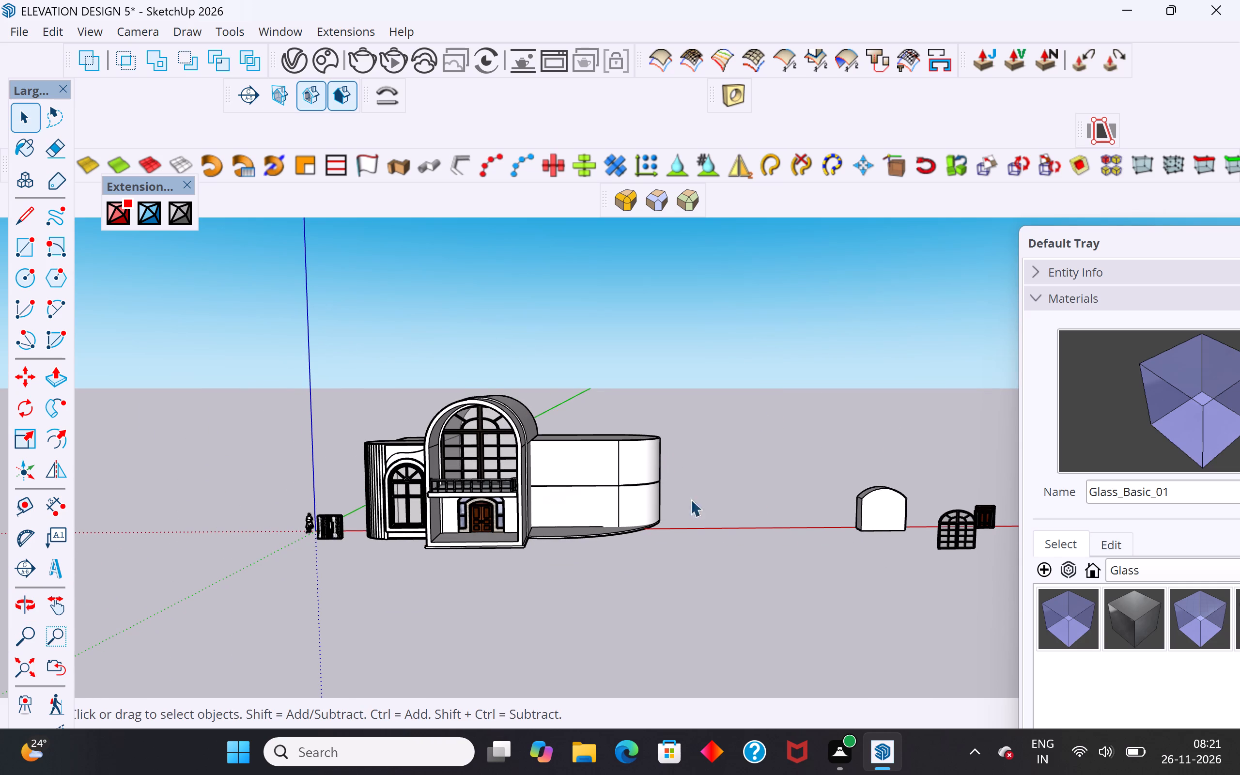
middle_drag(582, 494, 577, 469)
scroll(528, 480, up, 2)
middle_drag(540, 480, 566, 481)
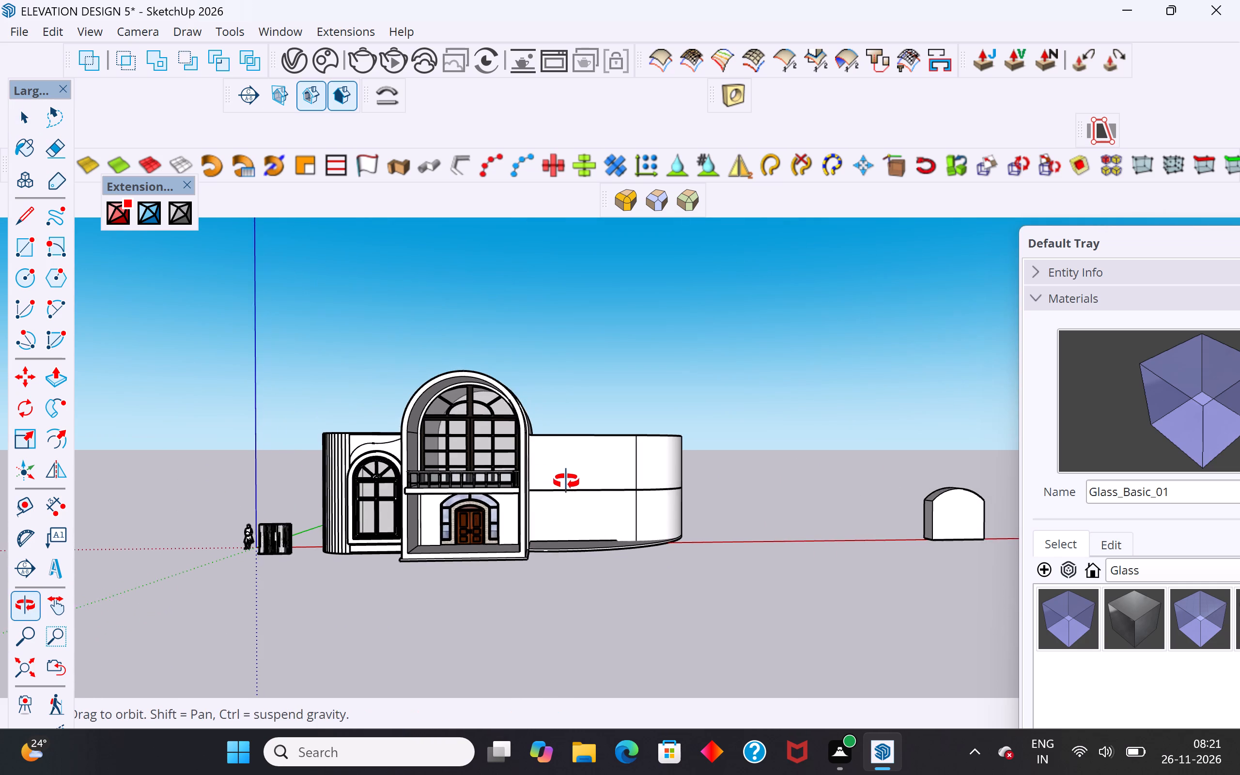
middle_drag(566, 481, 577, 481)
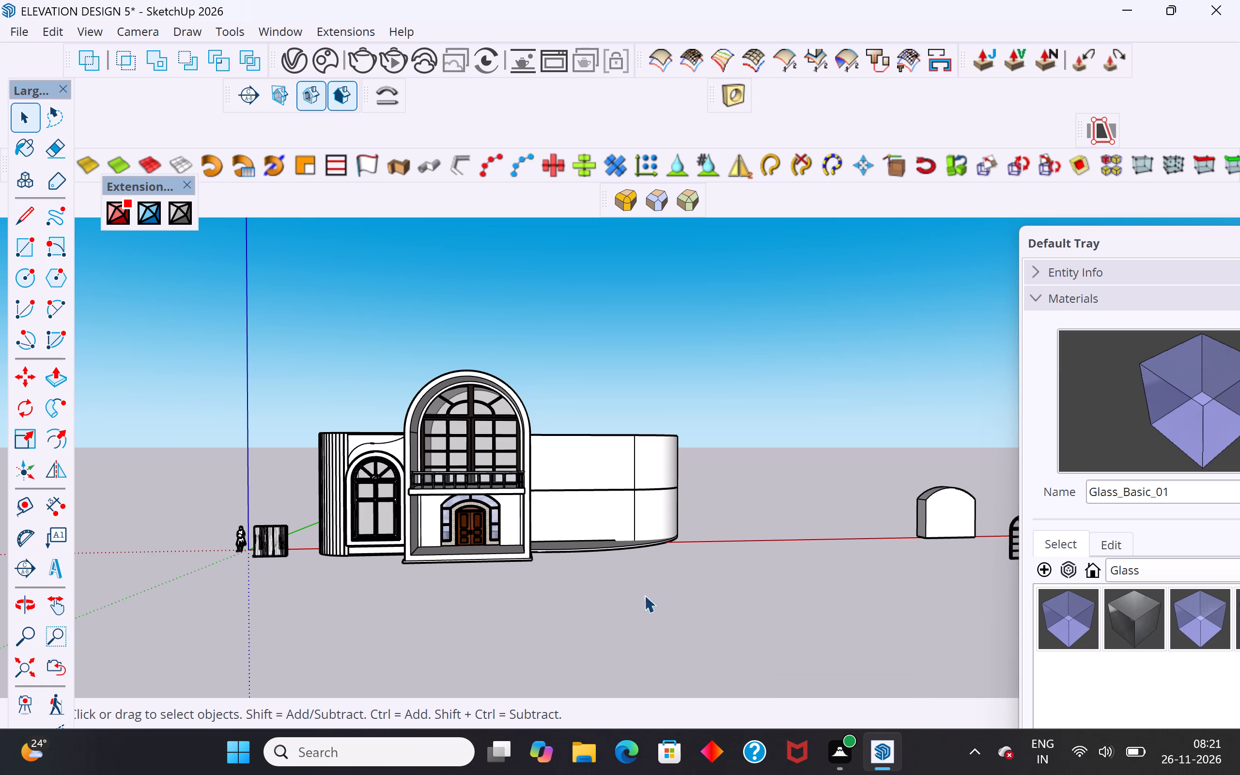
scroll(541, 519, up, 4)
scroll(938, 435, down, 3)
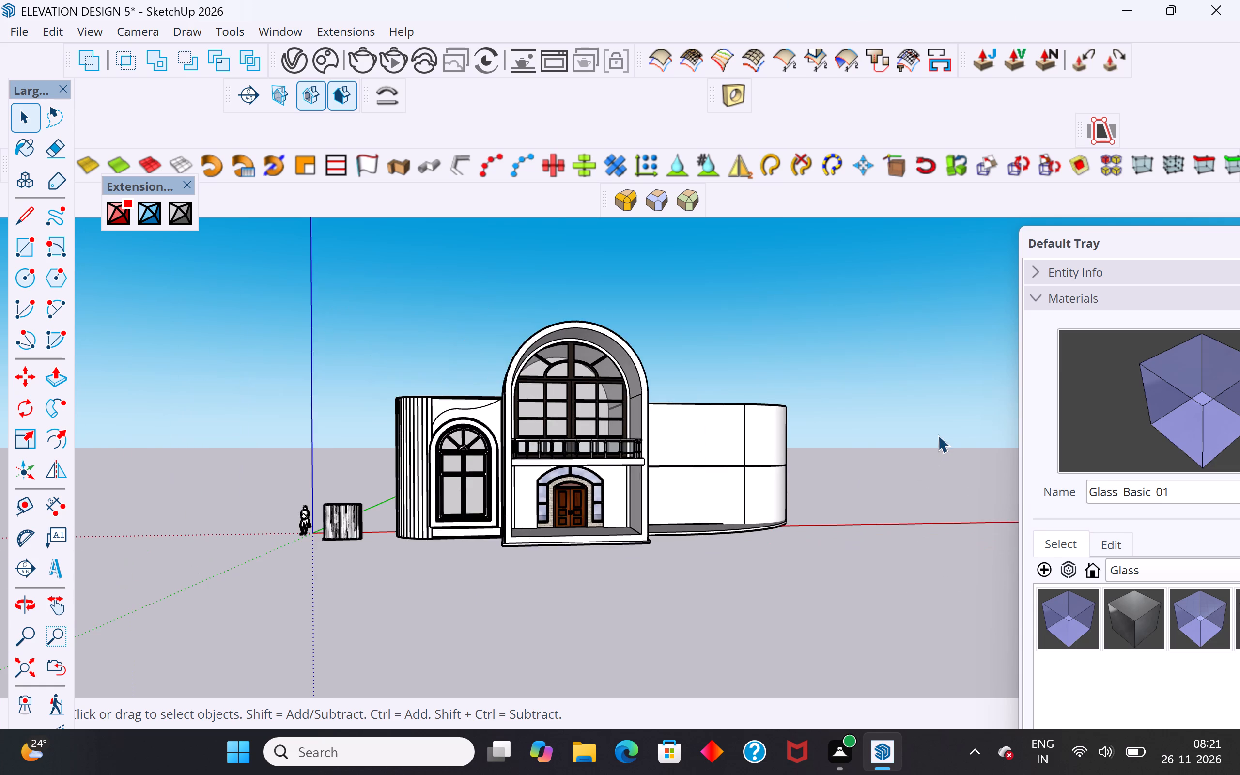
middle_drag(934, 437, 888, 450)
scroll(727, 490, up, 3)
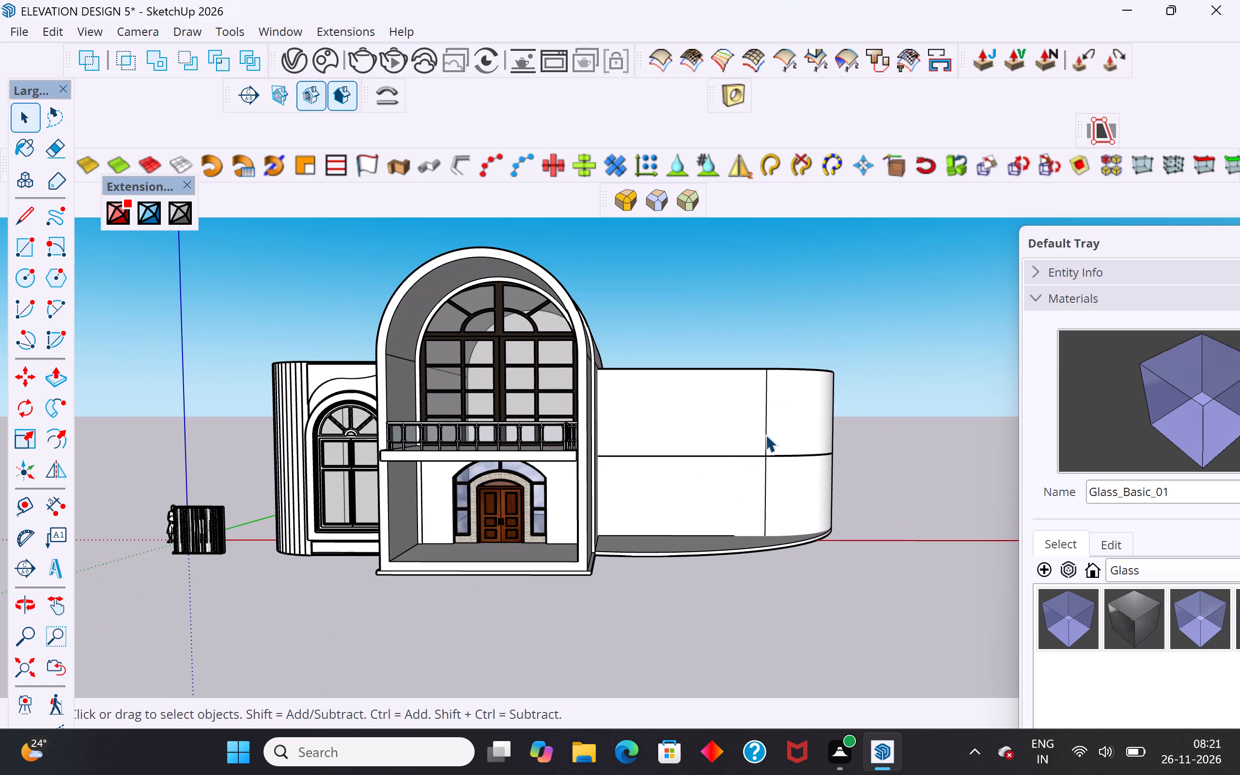
scroll(765, 434, up, 6)
middle_drag(766, 436, 769, 479)
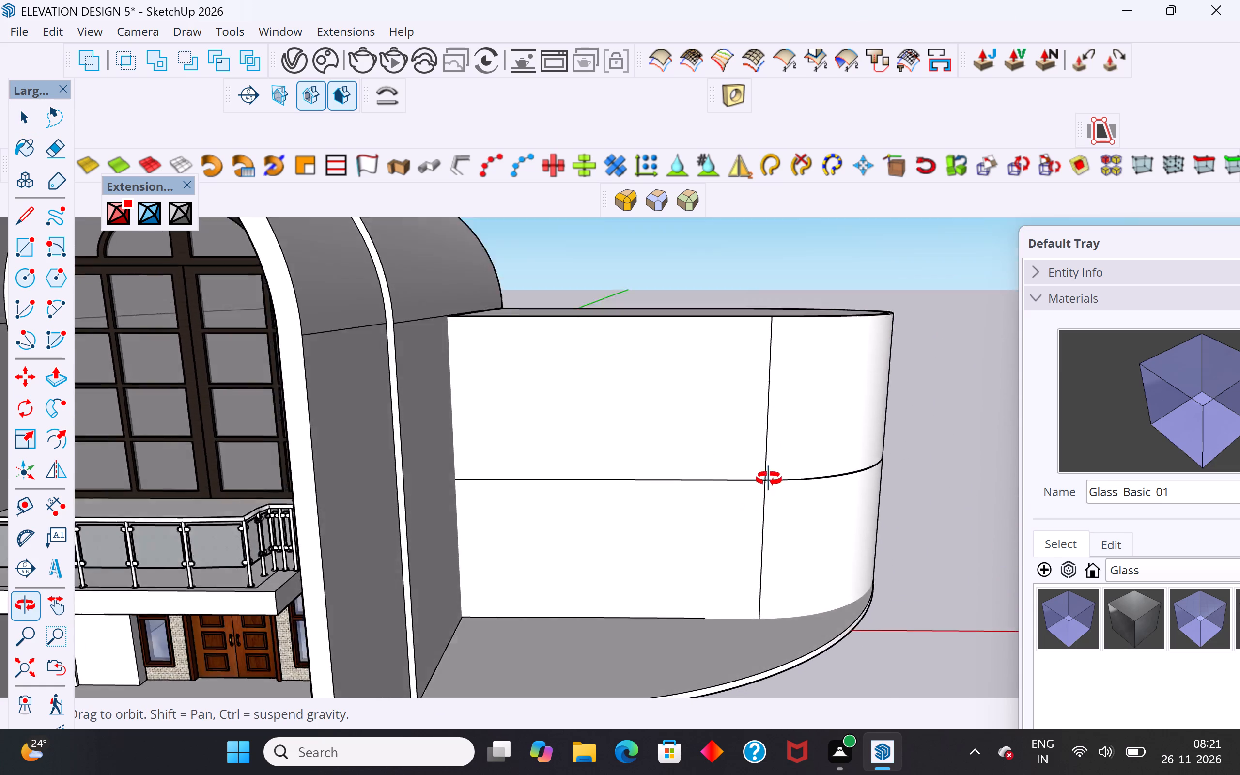
middle_drag(769, 479, 660, 480)
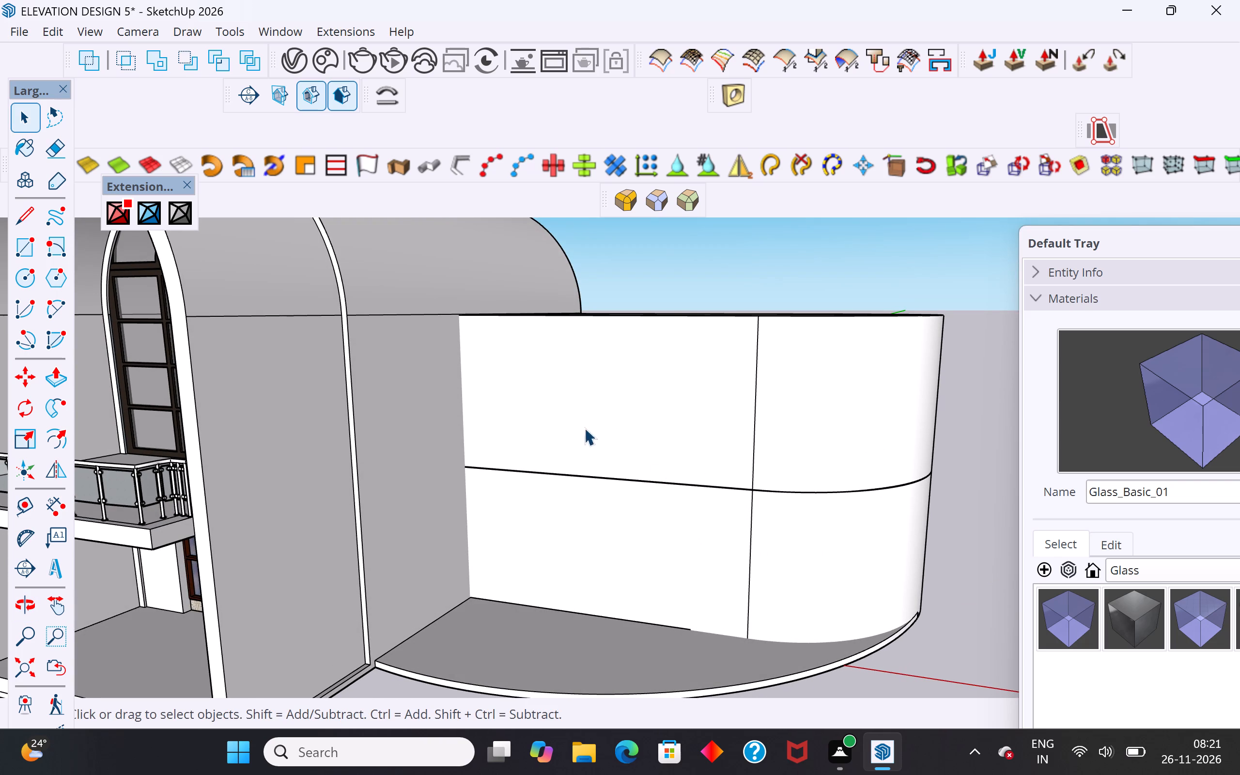
scroll(809, 320, down, 5)
middle_drag(707, 385, 822, 346)
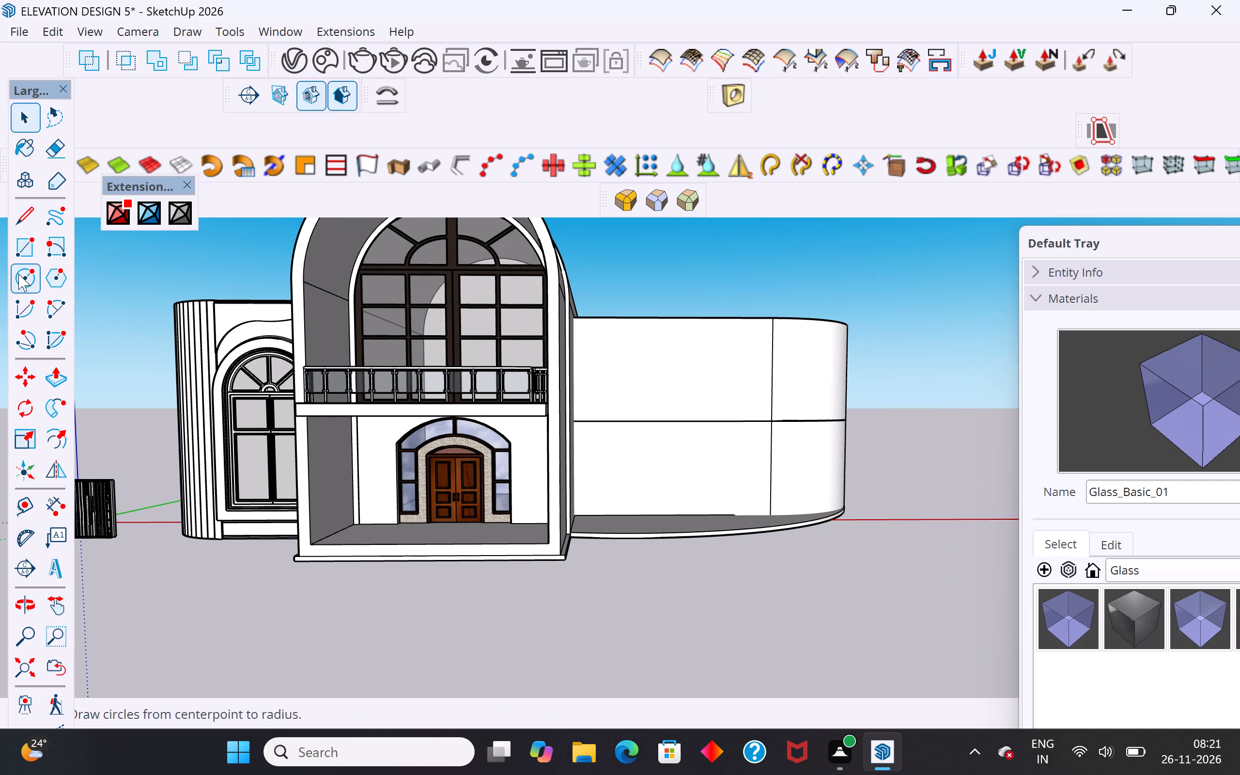
Place horizontal guides on the plain wing's flat wall, 2' below its top edge and 2' above its bottom edge.
click(27, 248)
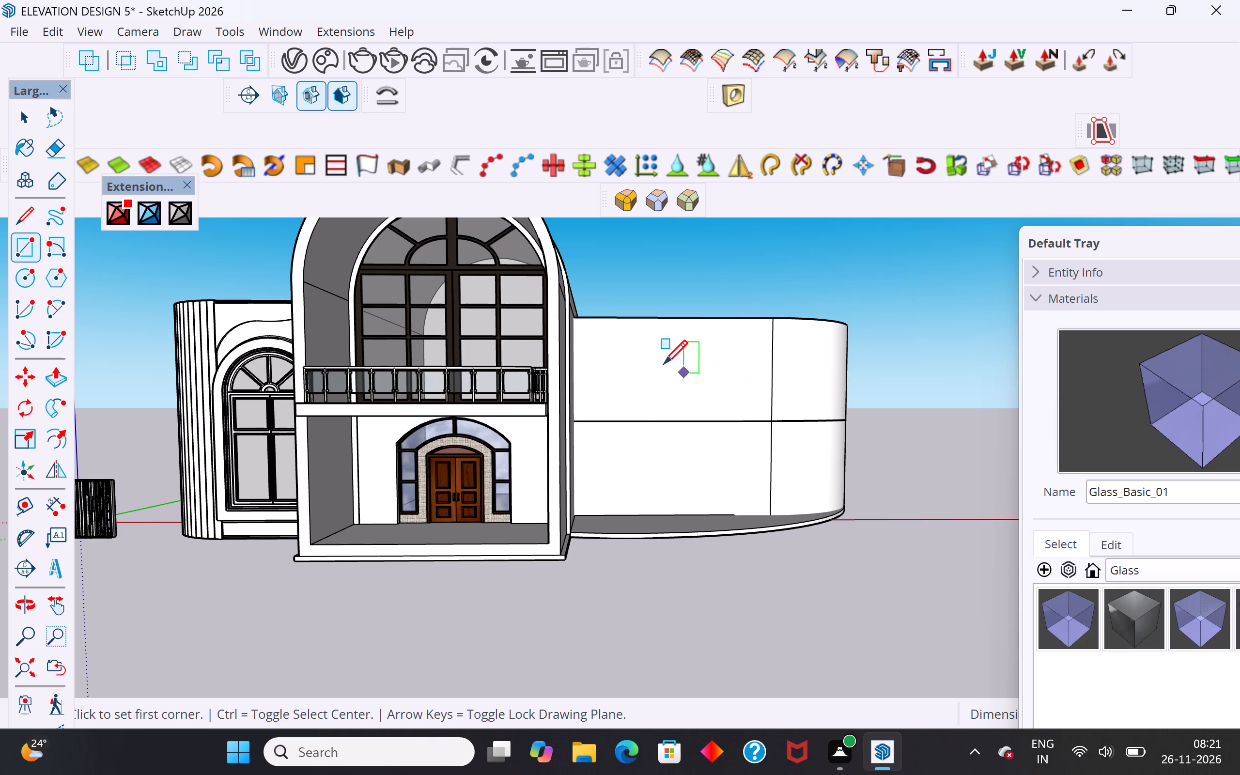
click(29, 106)
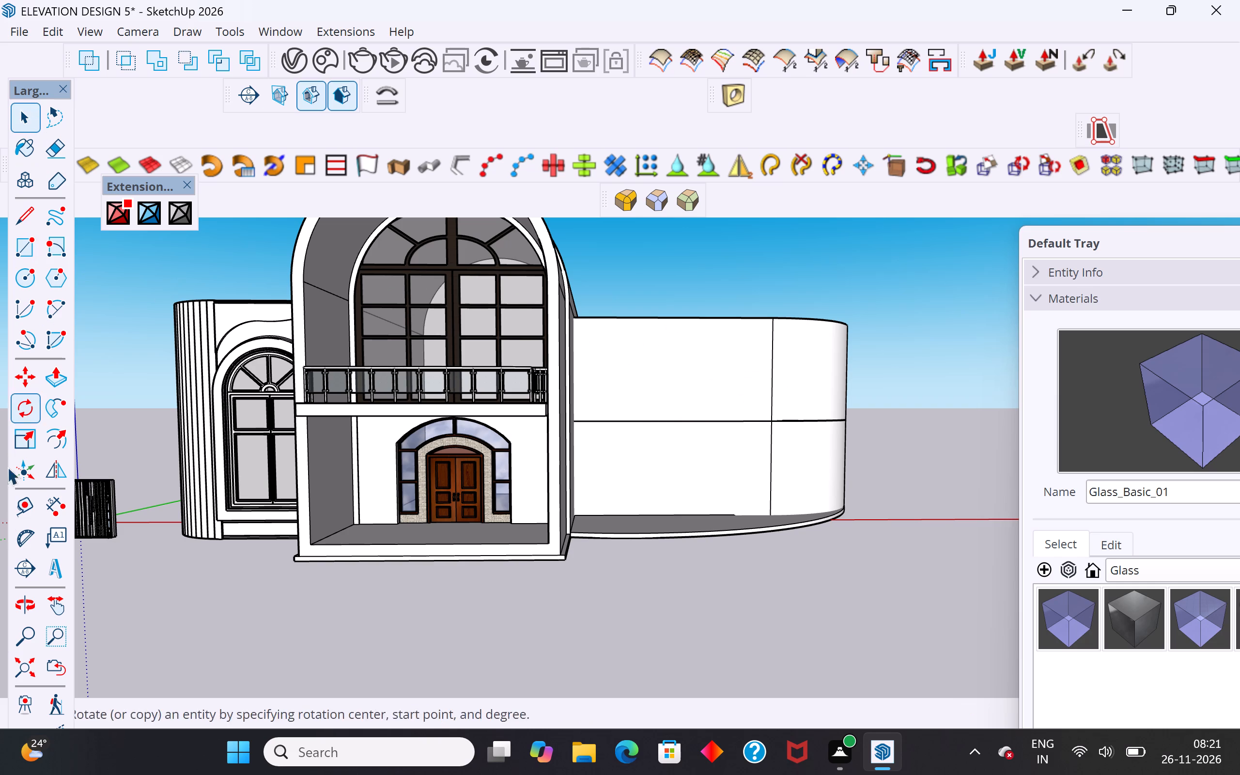
click(20, 512)
click(654, 319)
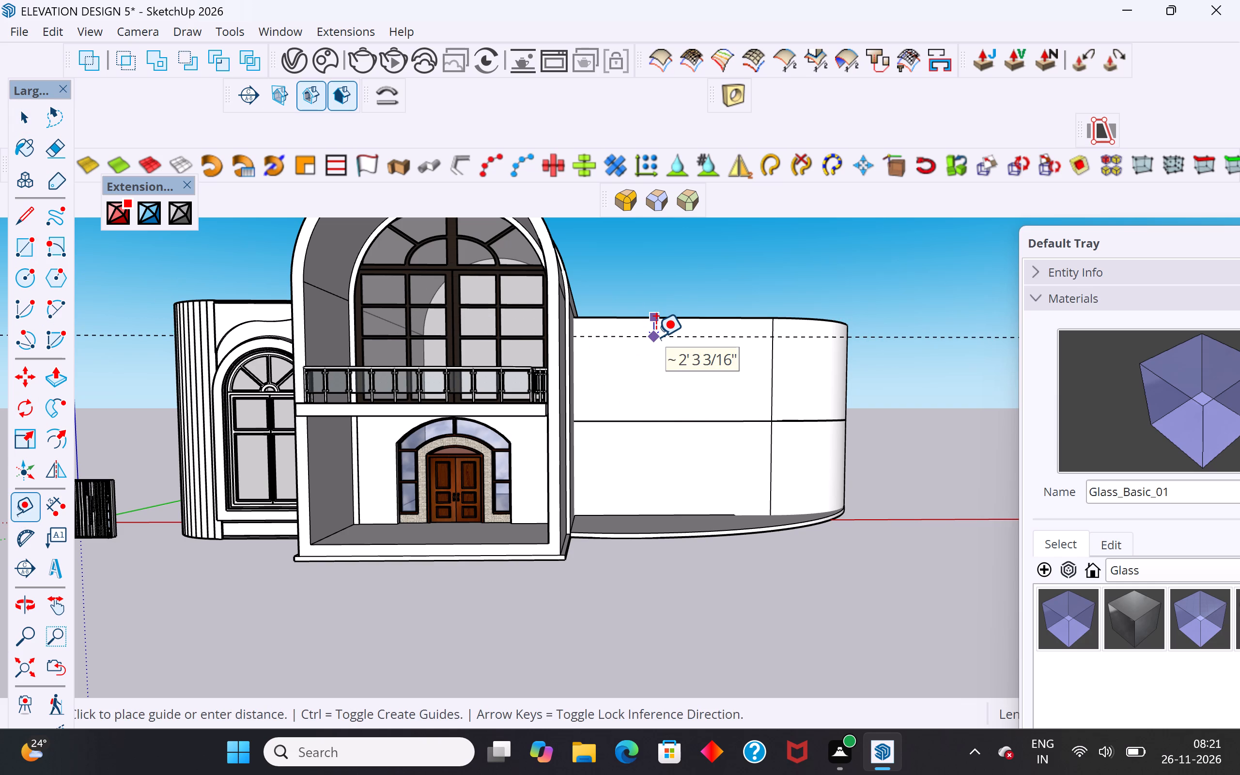
text(2')
key(Return)
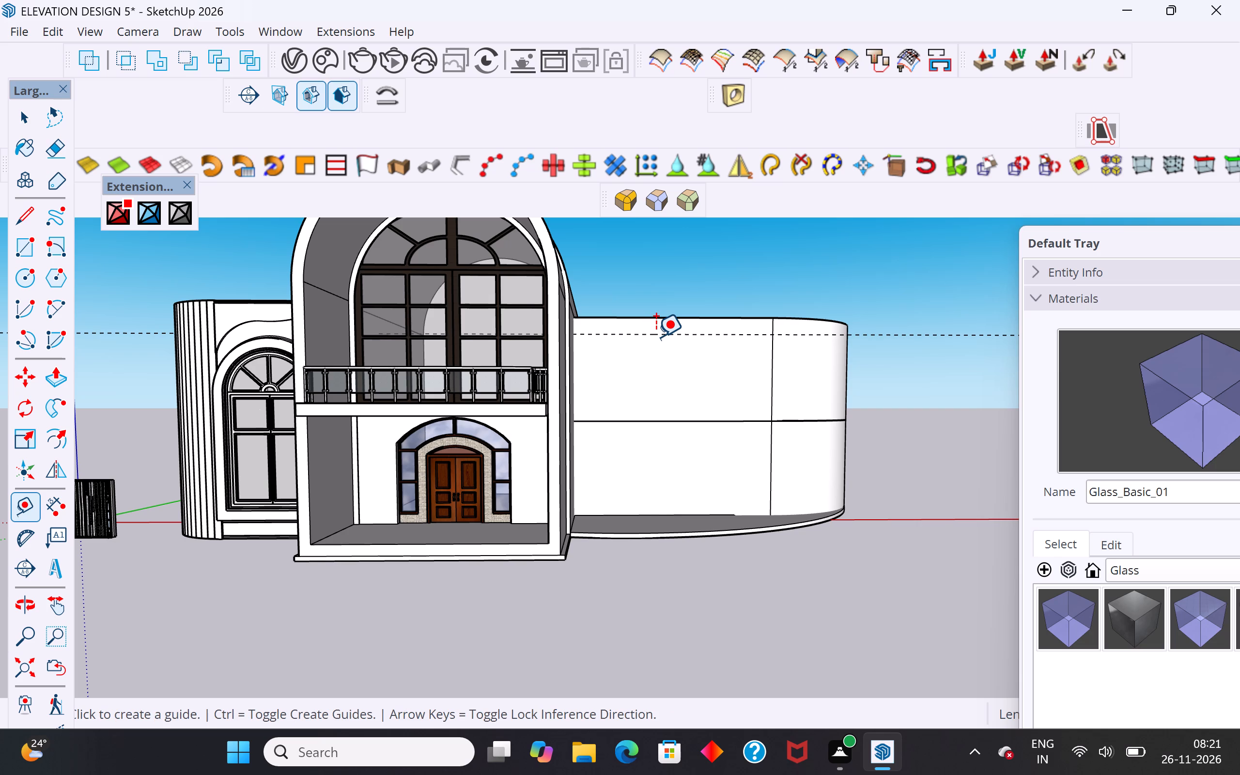
click(653, 514)
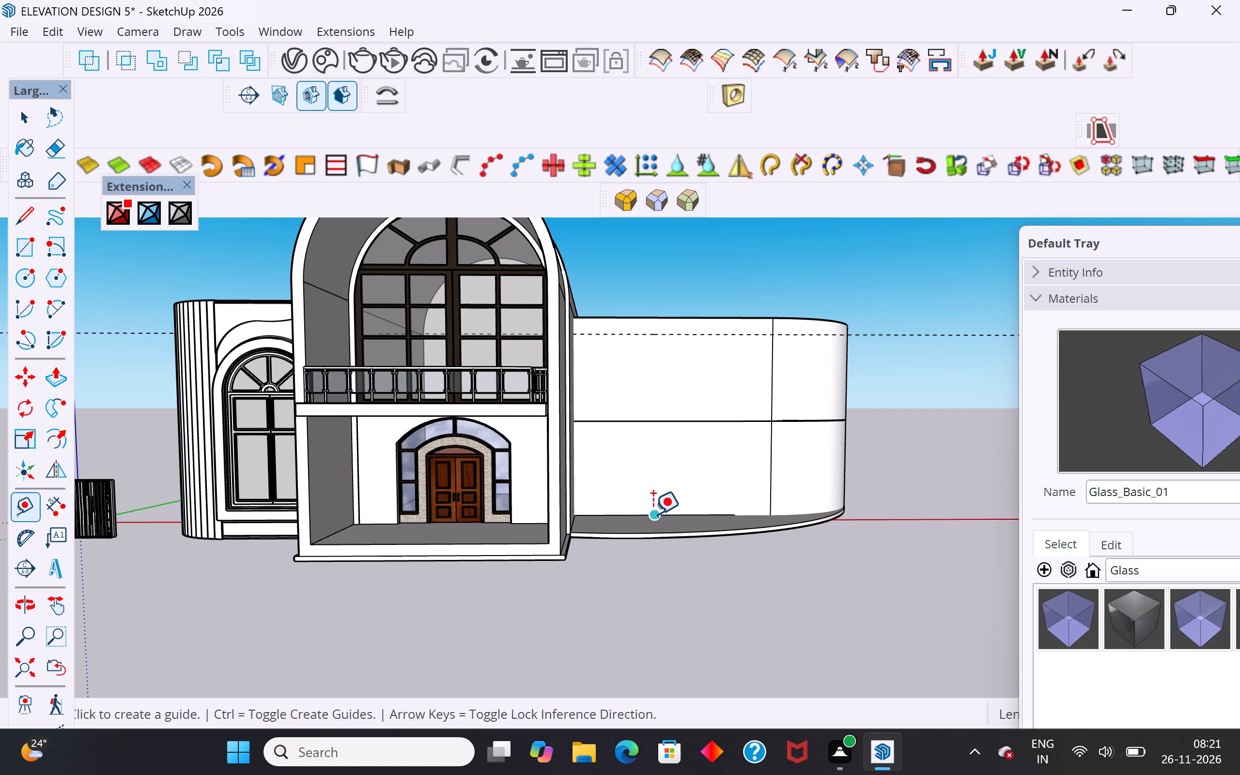
text(2')
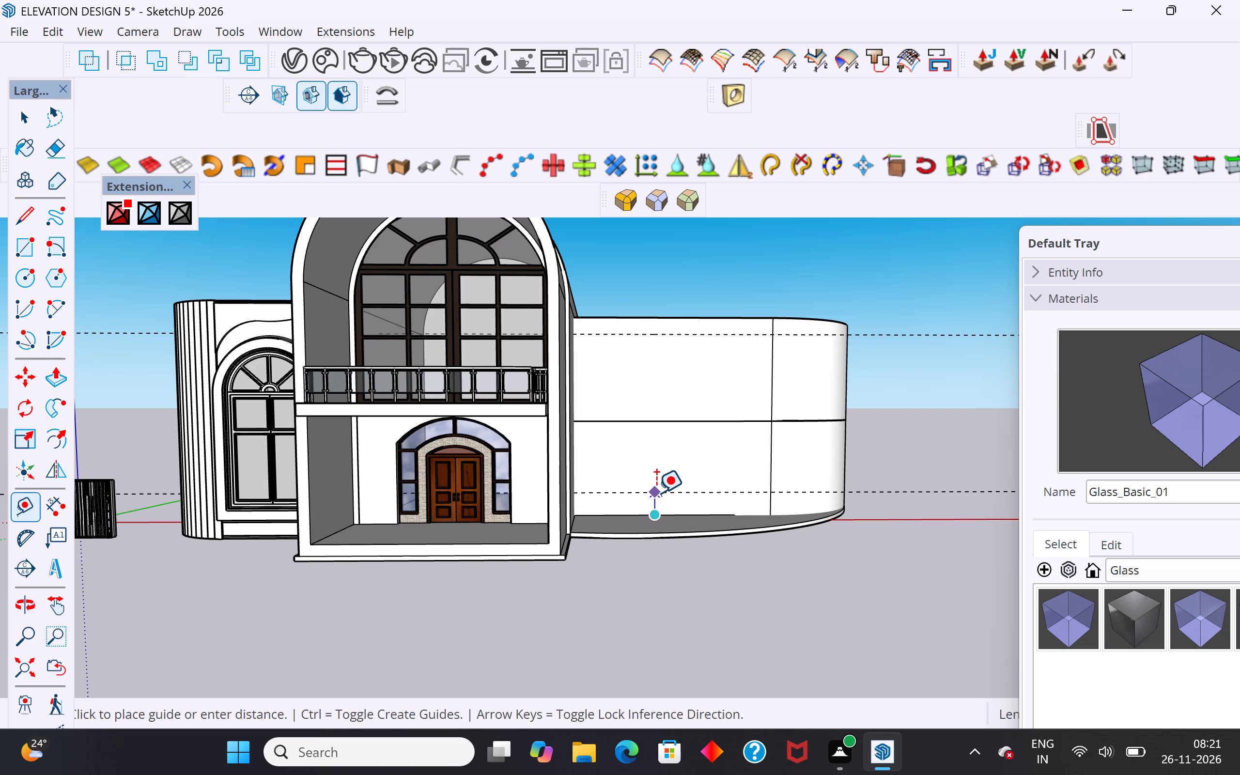
key(Return)
Place a vertical guide on the wing wall 2' from the edge where it meets the arched bay.
scroll(592, 417, up, 6)
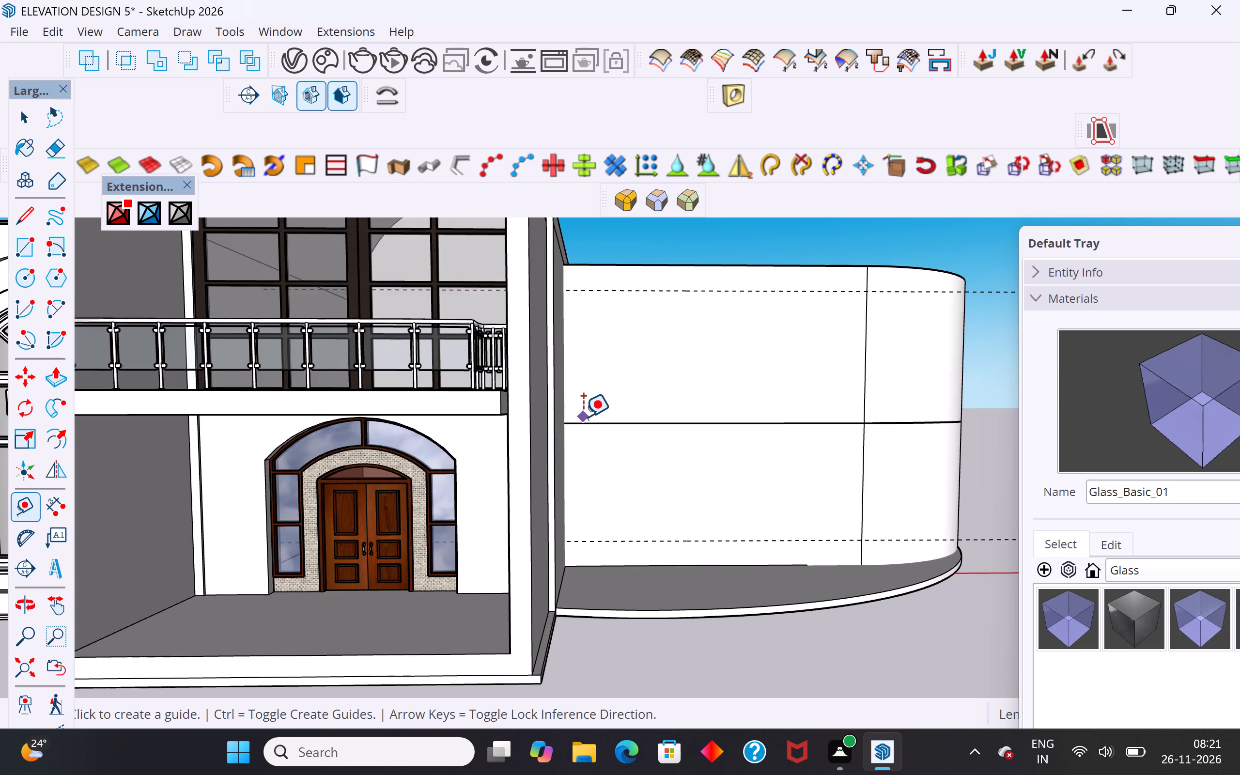
click(560, 394)
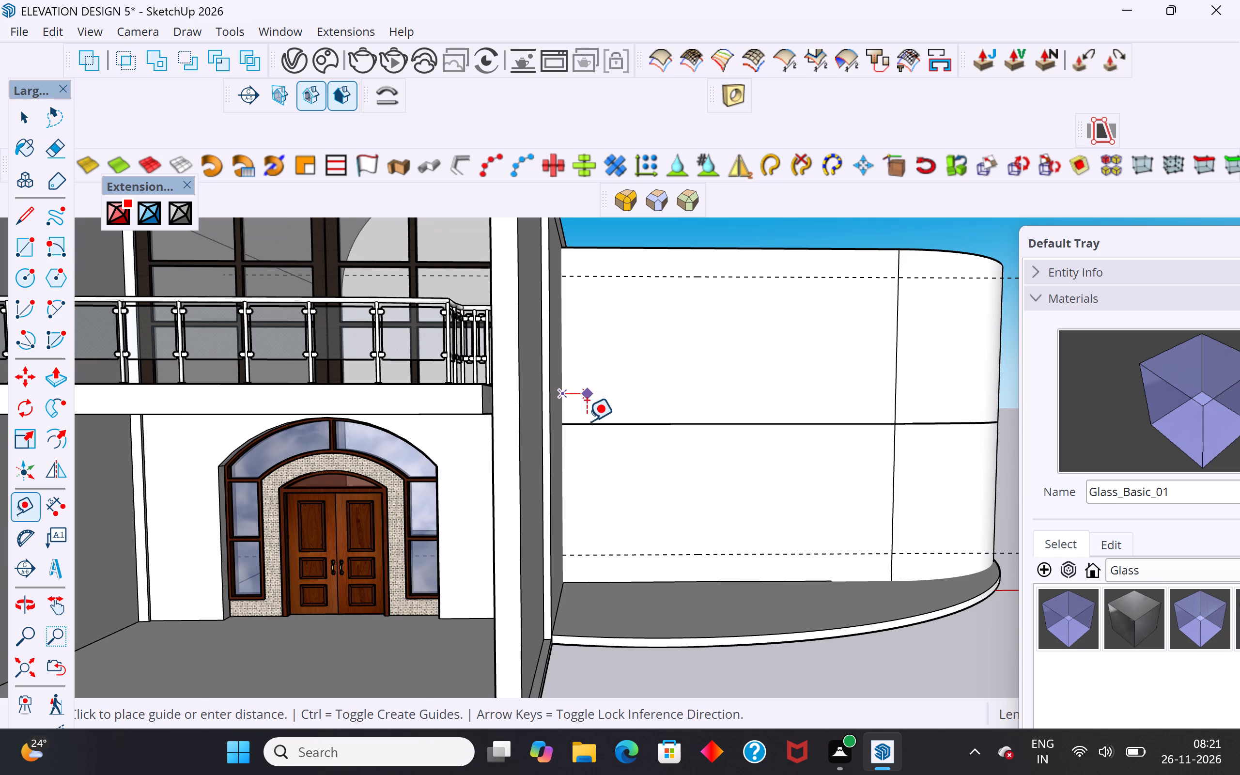
click(24, 114)
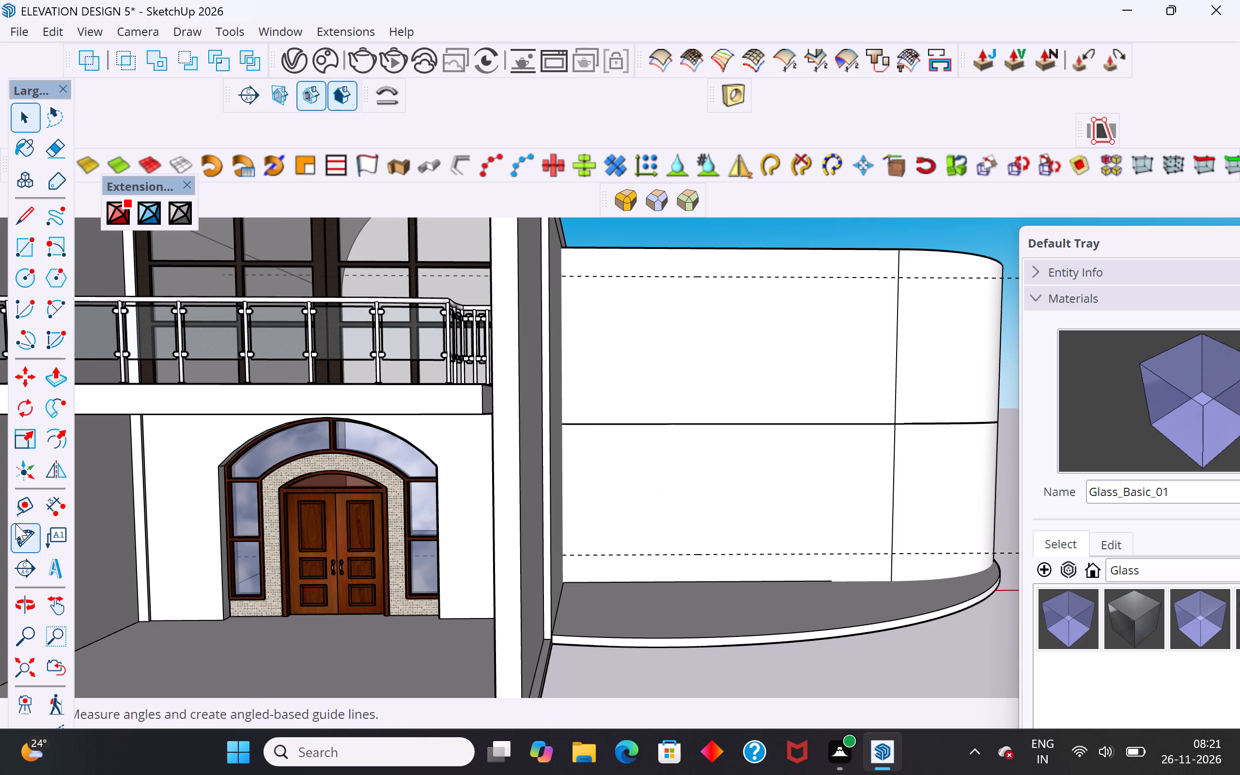
click(22, 508)
click(565, 466)
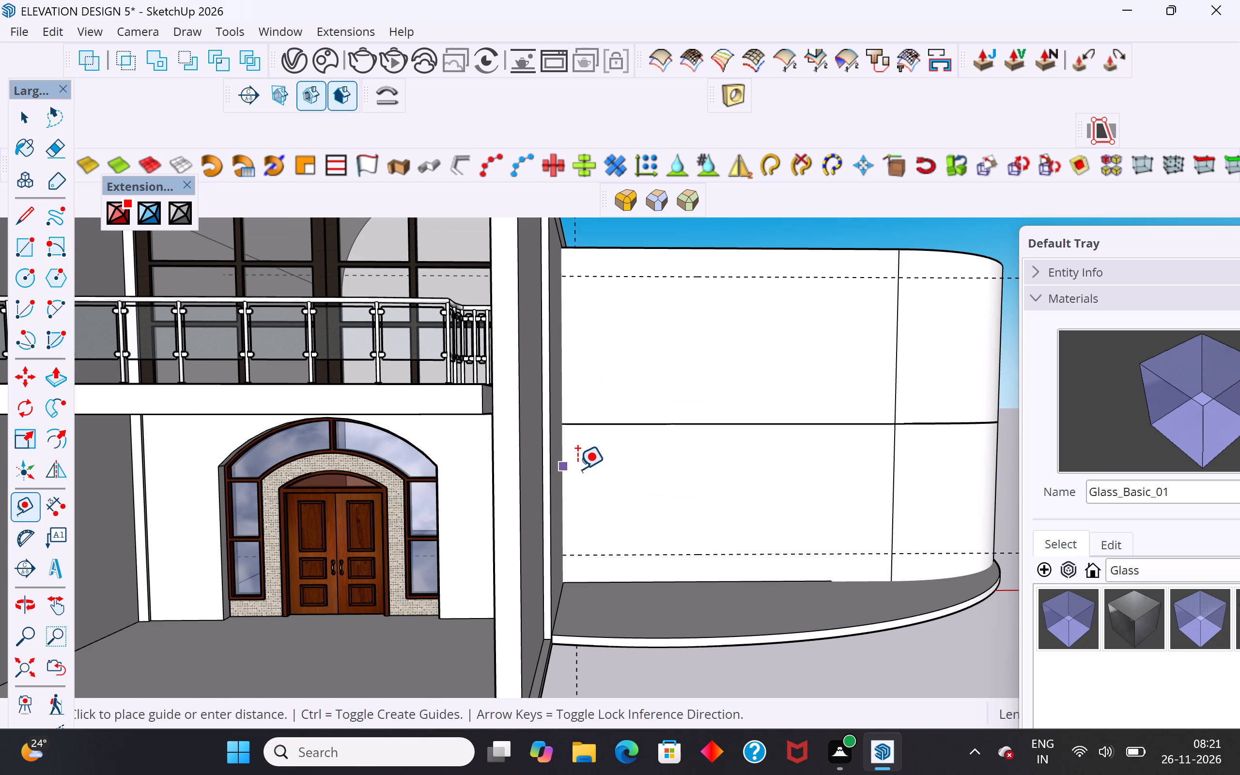
text(2')
key(Return)
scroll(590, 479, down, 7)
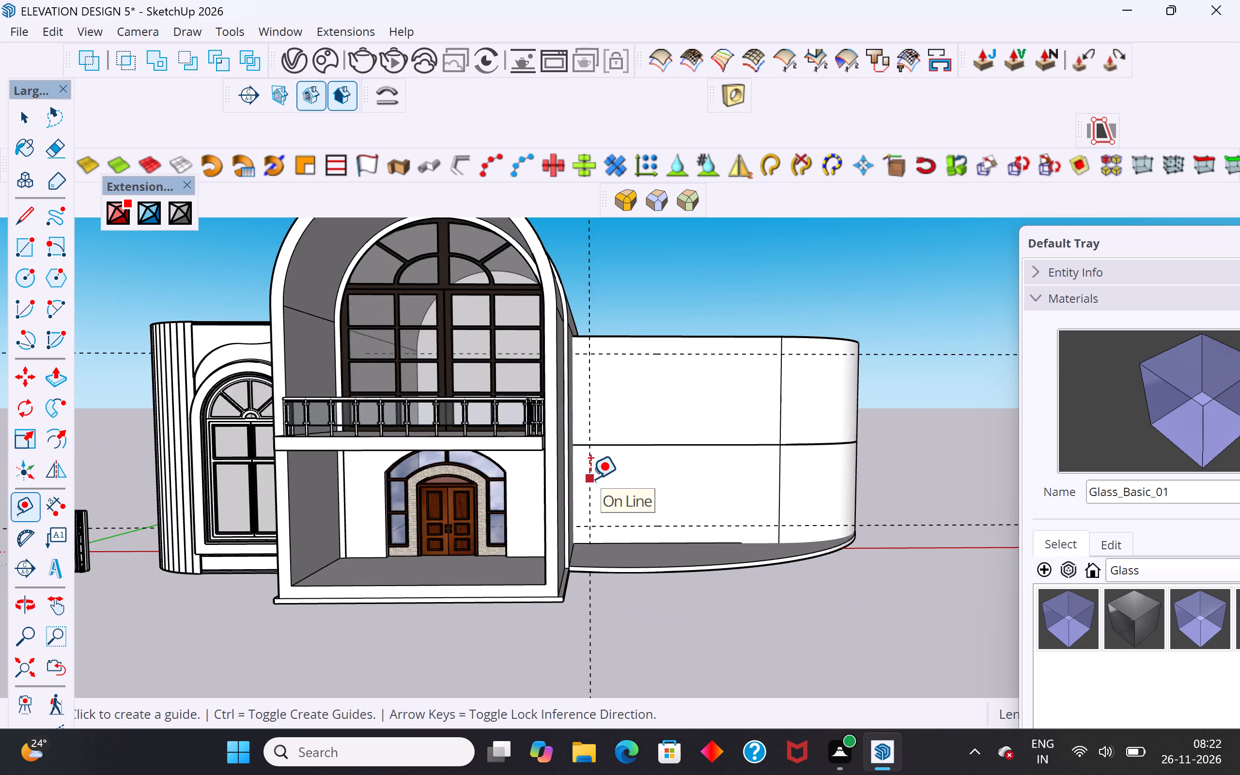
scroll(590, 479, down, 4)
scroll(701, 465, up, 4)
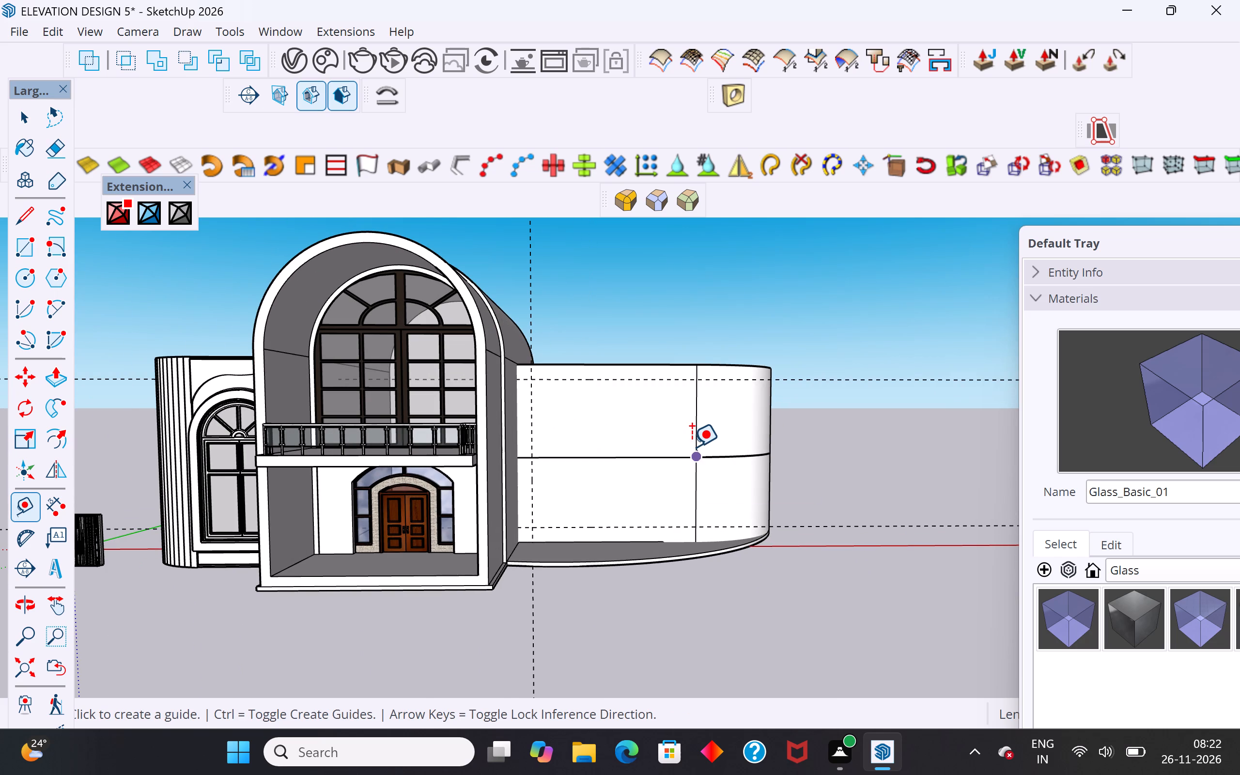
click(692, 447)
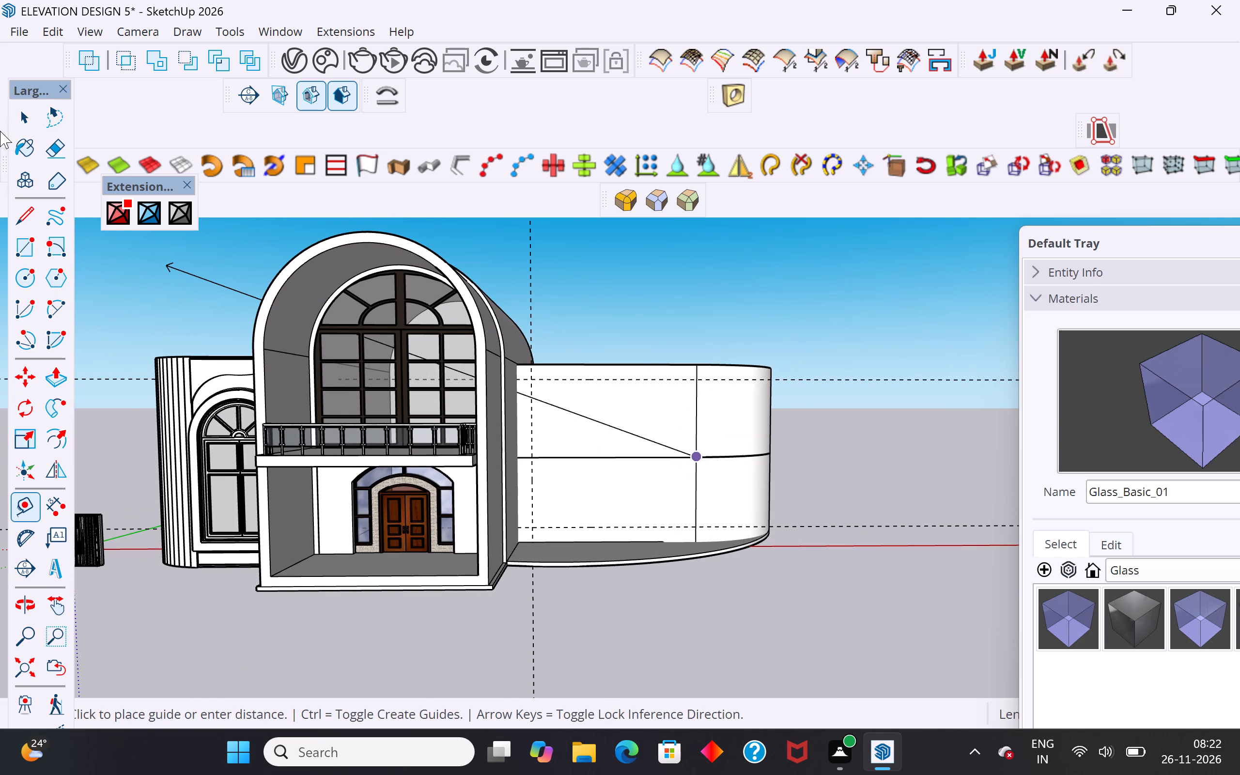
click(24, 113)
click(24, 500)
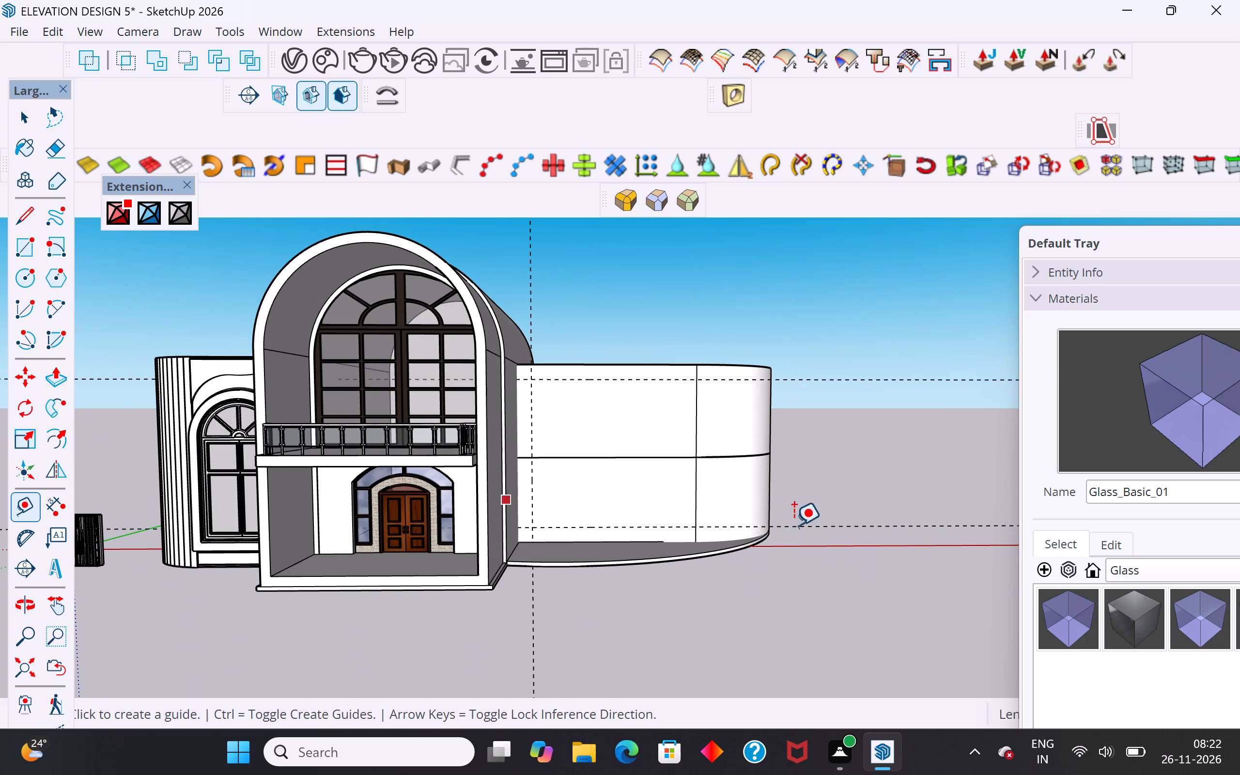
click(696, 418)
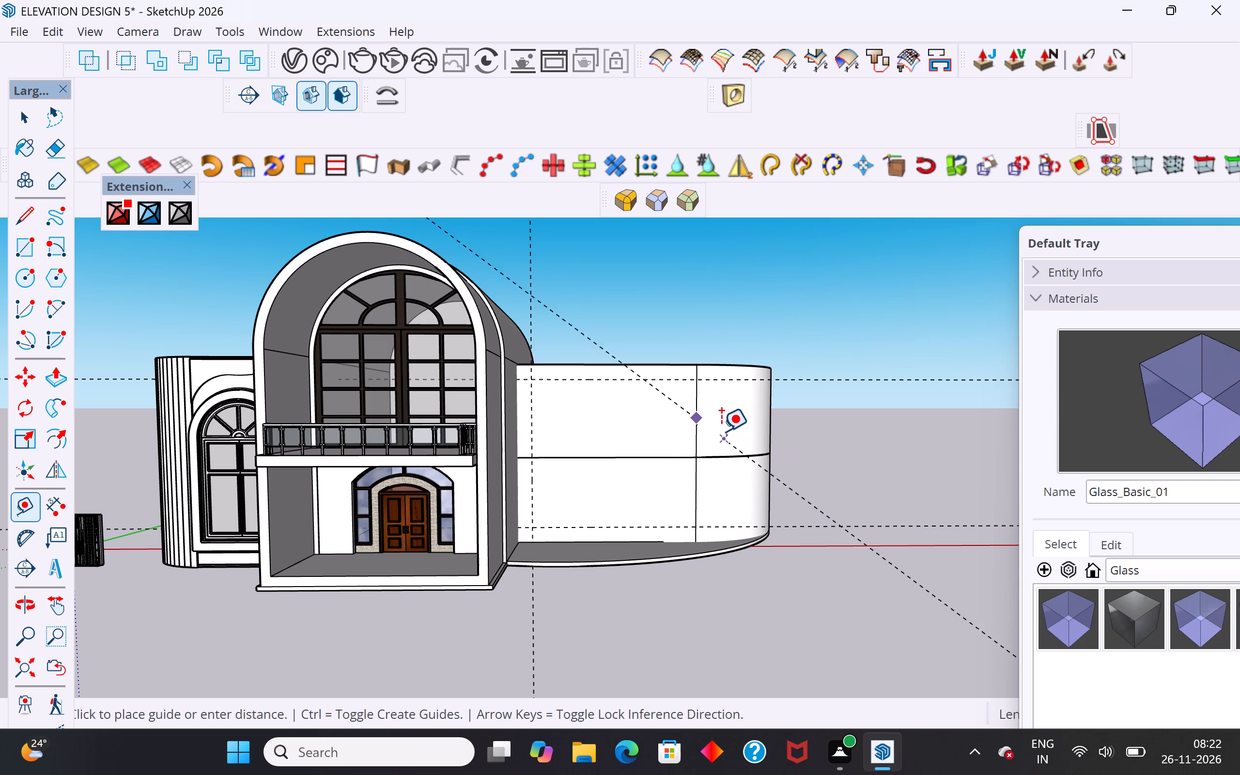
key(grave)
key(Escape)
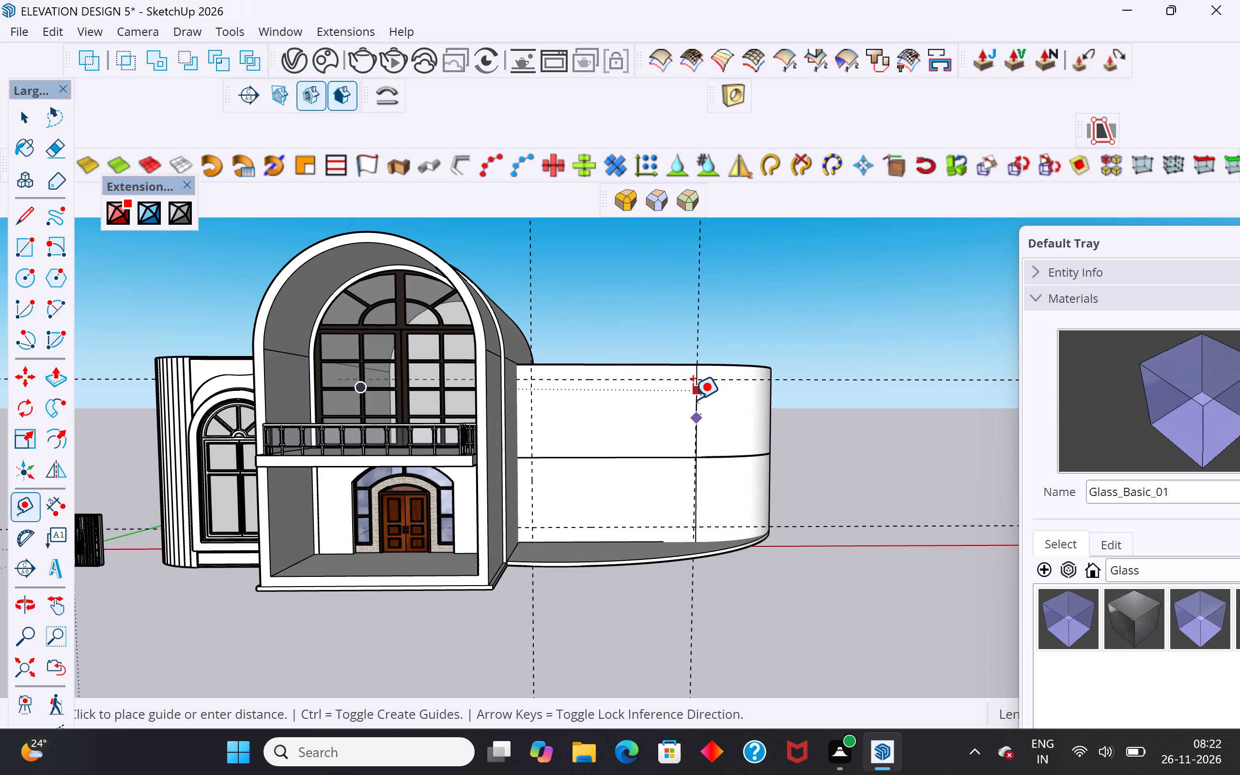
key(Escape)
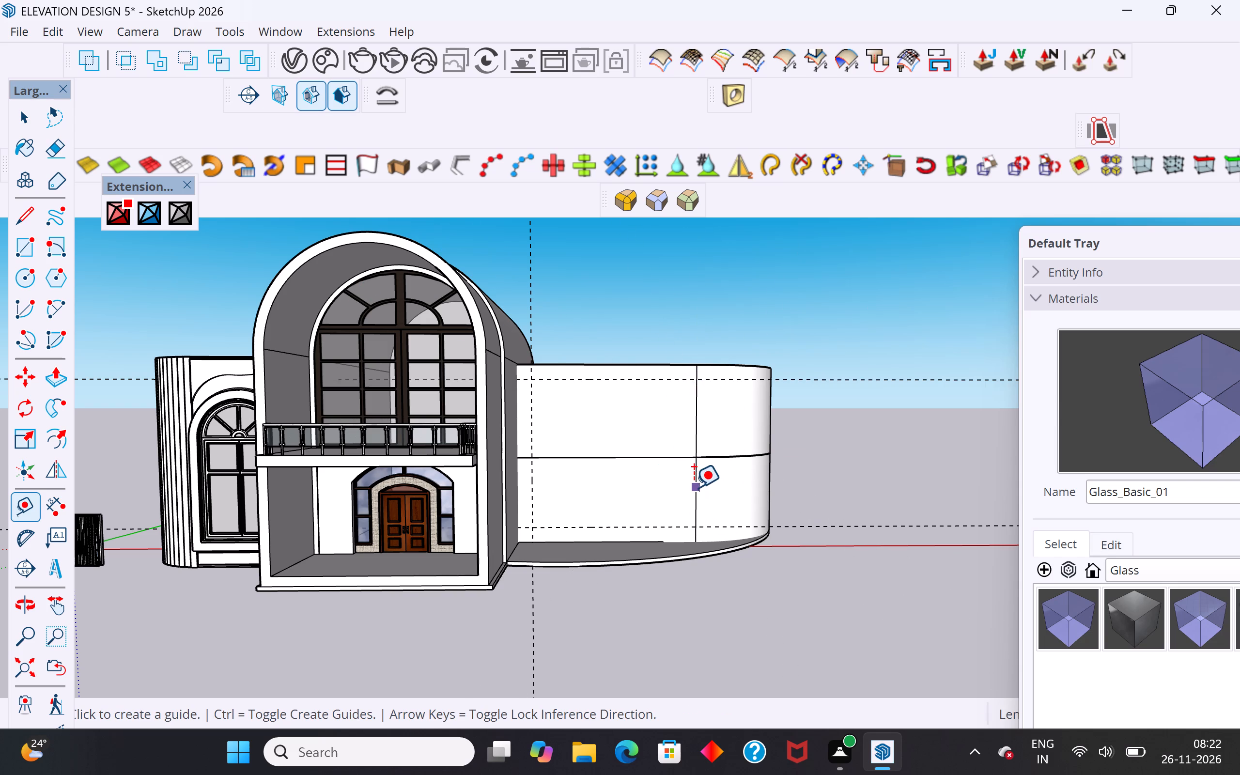
Place a vertical guide on the flat wall 2' inward from the seam where the wing's curved end begins.
click(694, 487)
text(2')
key(Return)
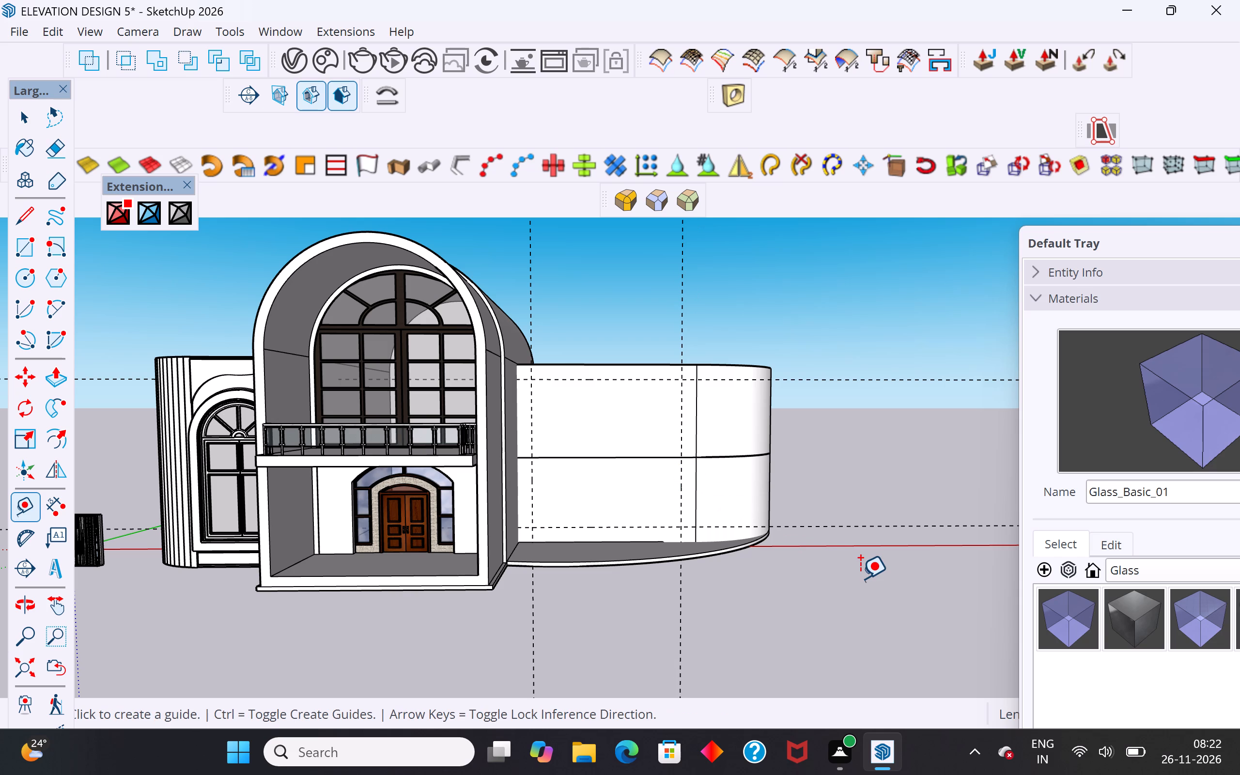
click(23, 120)
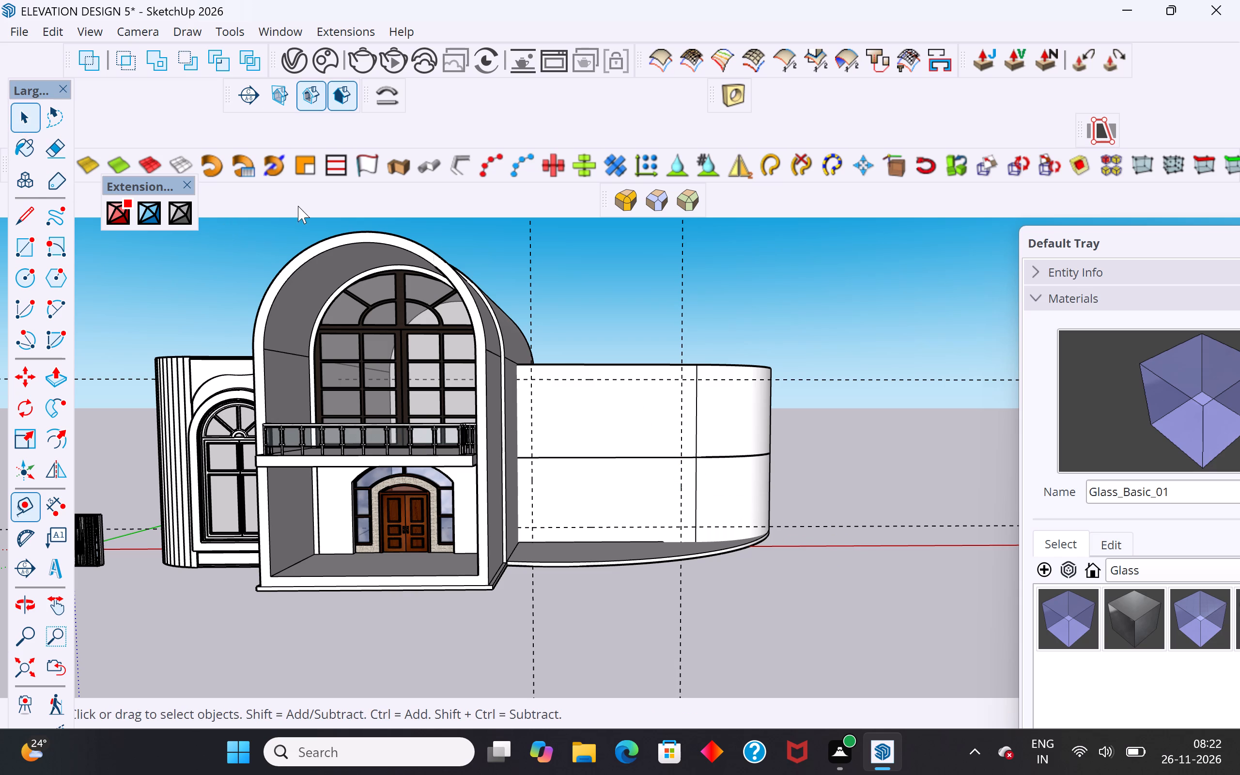
click(658, 285)
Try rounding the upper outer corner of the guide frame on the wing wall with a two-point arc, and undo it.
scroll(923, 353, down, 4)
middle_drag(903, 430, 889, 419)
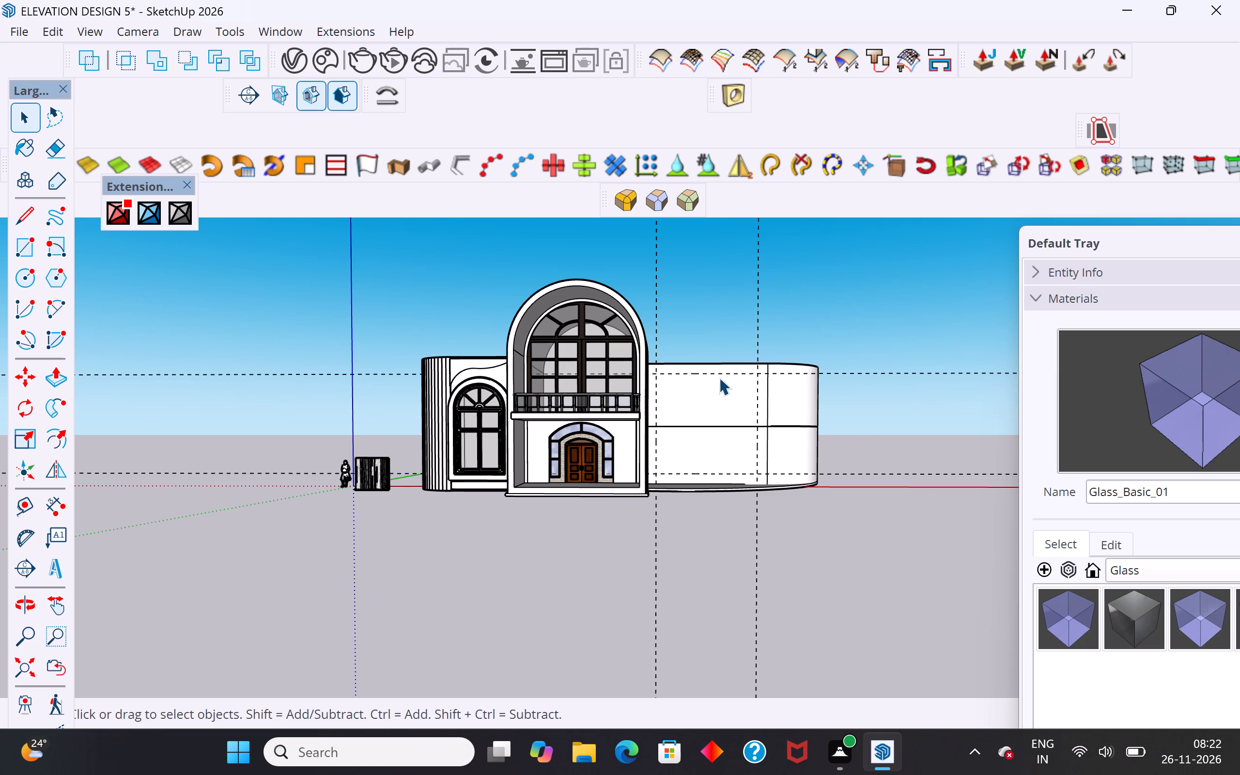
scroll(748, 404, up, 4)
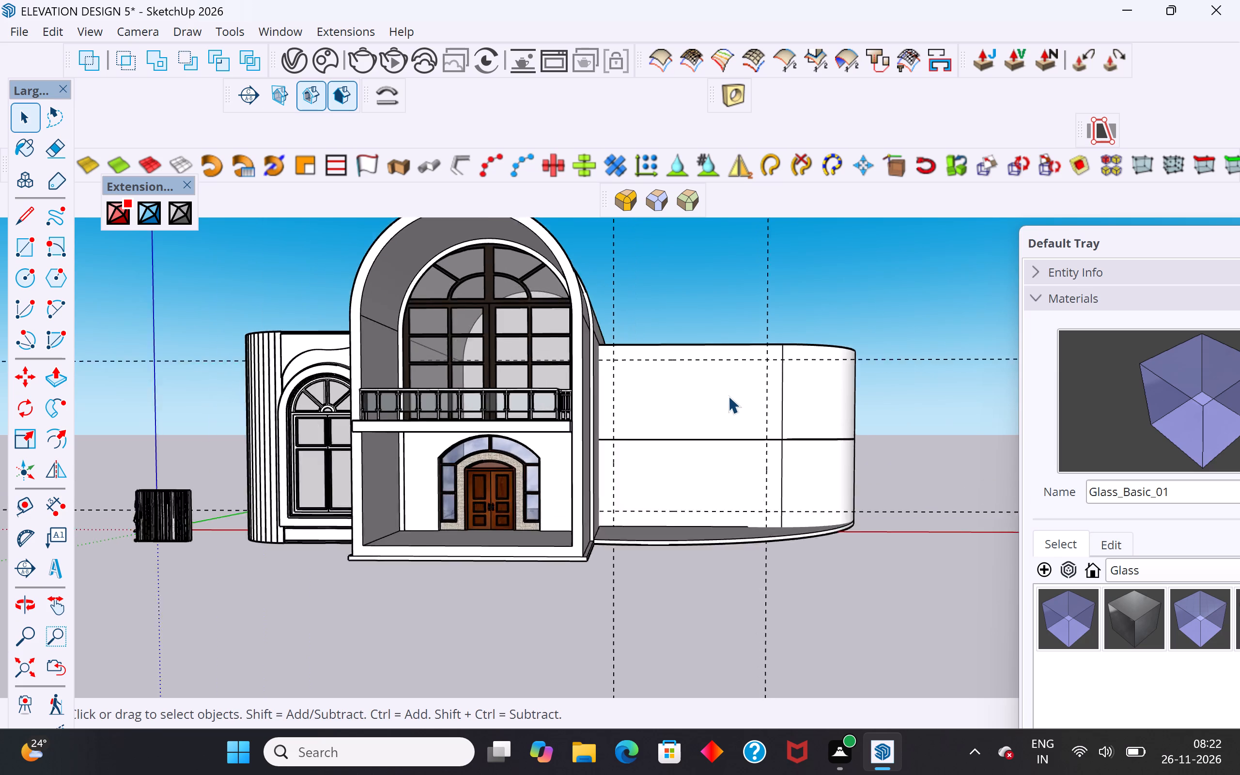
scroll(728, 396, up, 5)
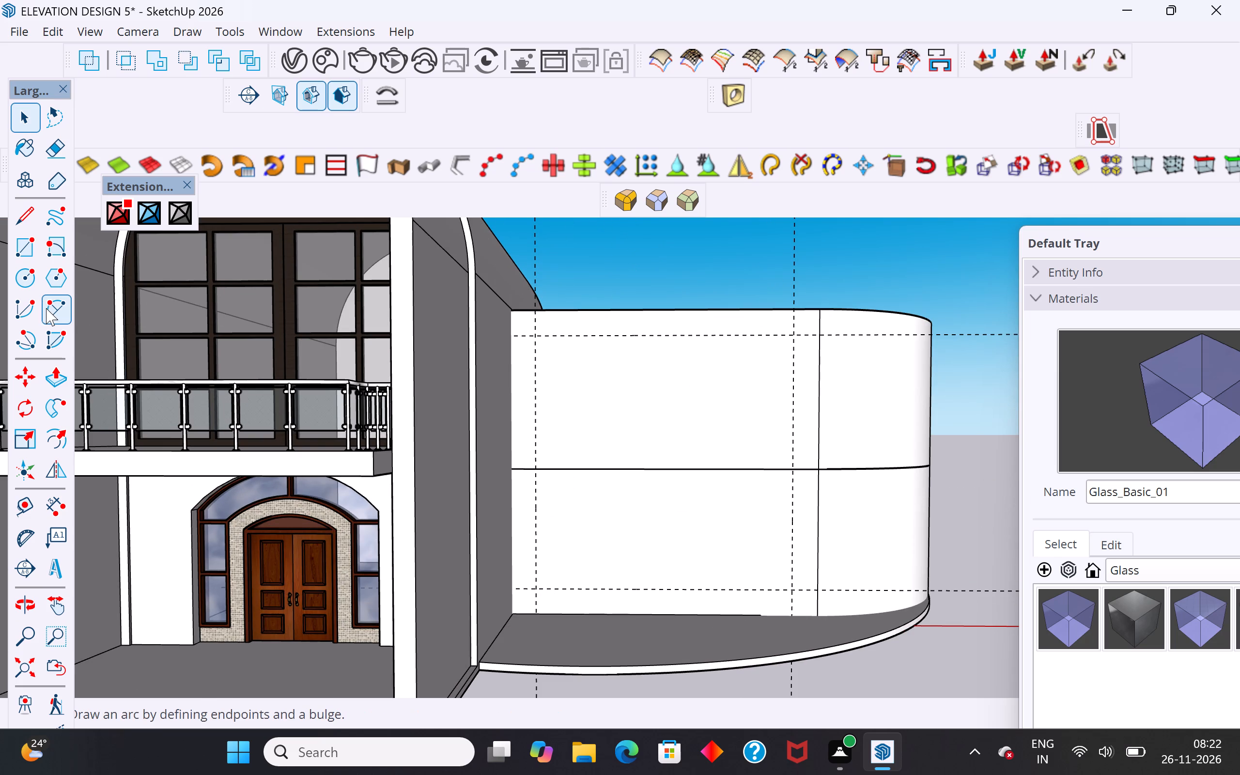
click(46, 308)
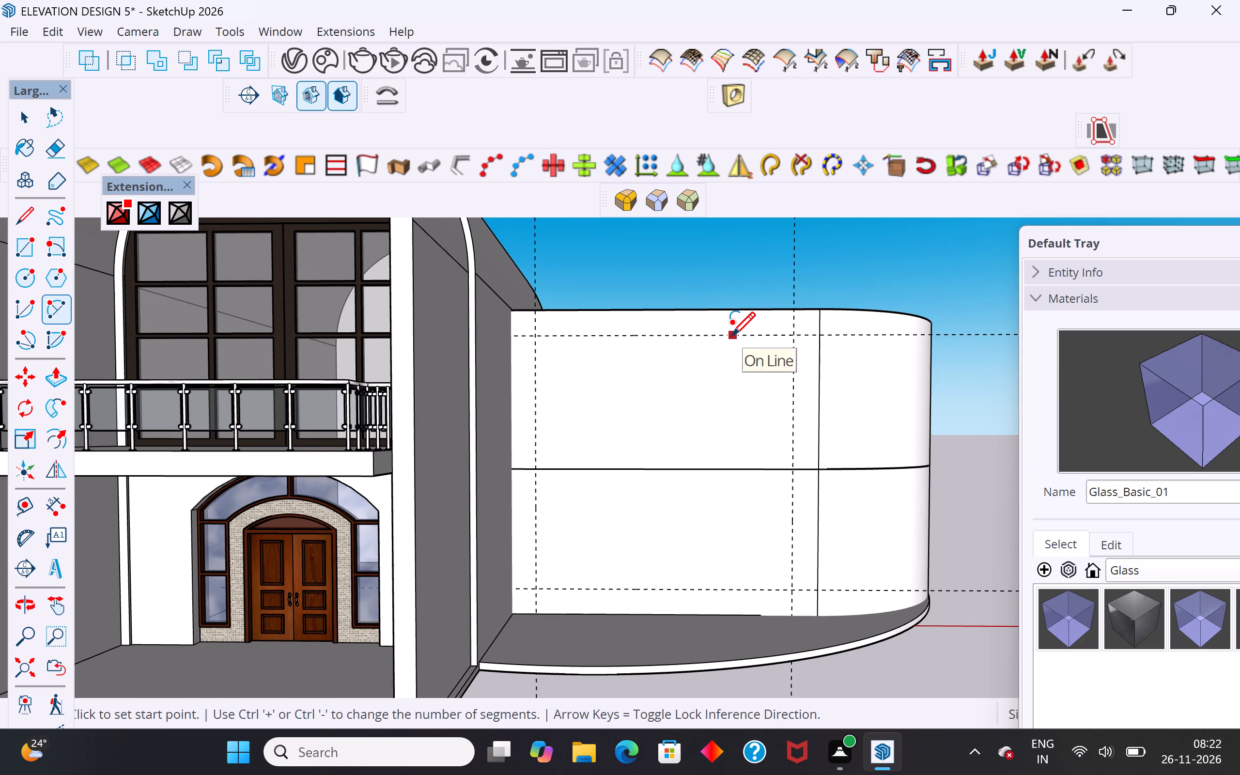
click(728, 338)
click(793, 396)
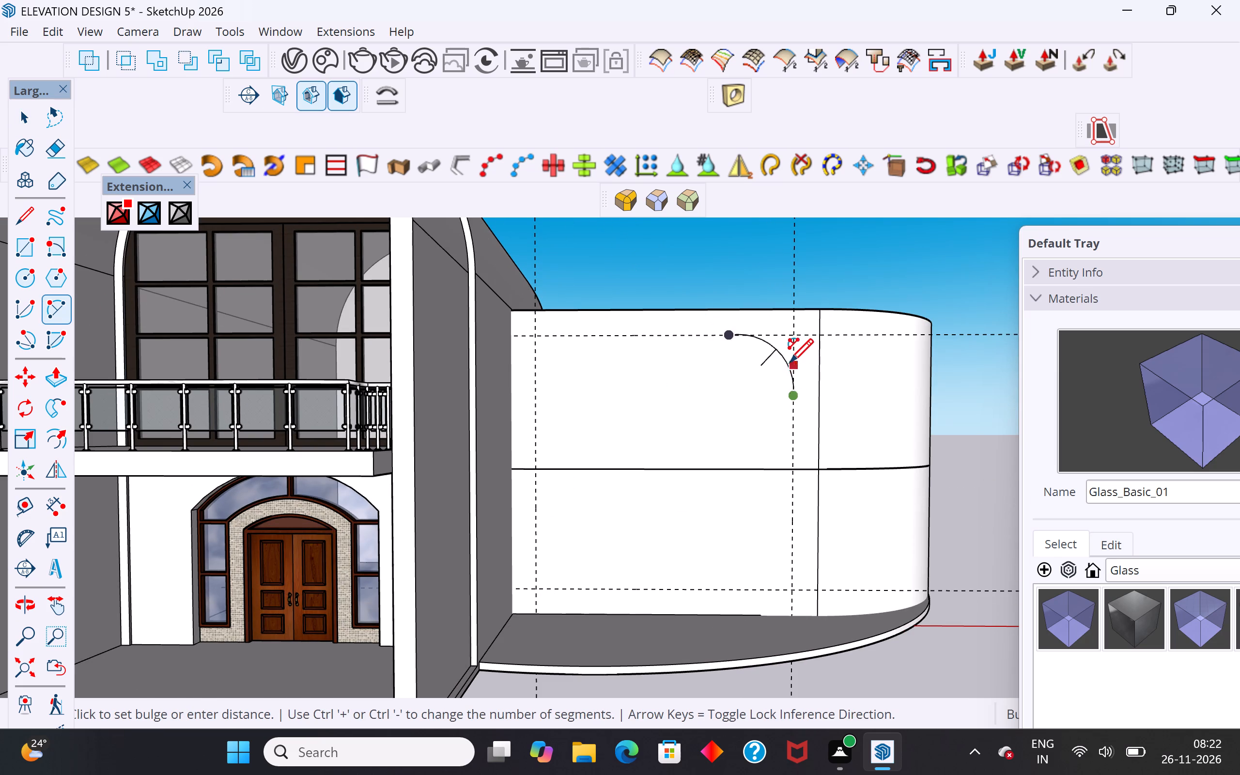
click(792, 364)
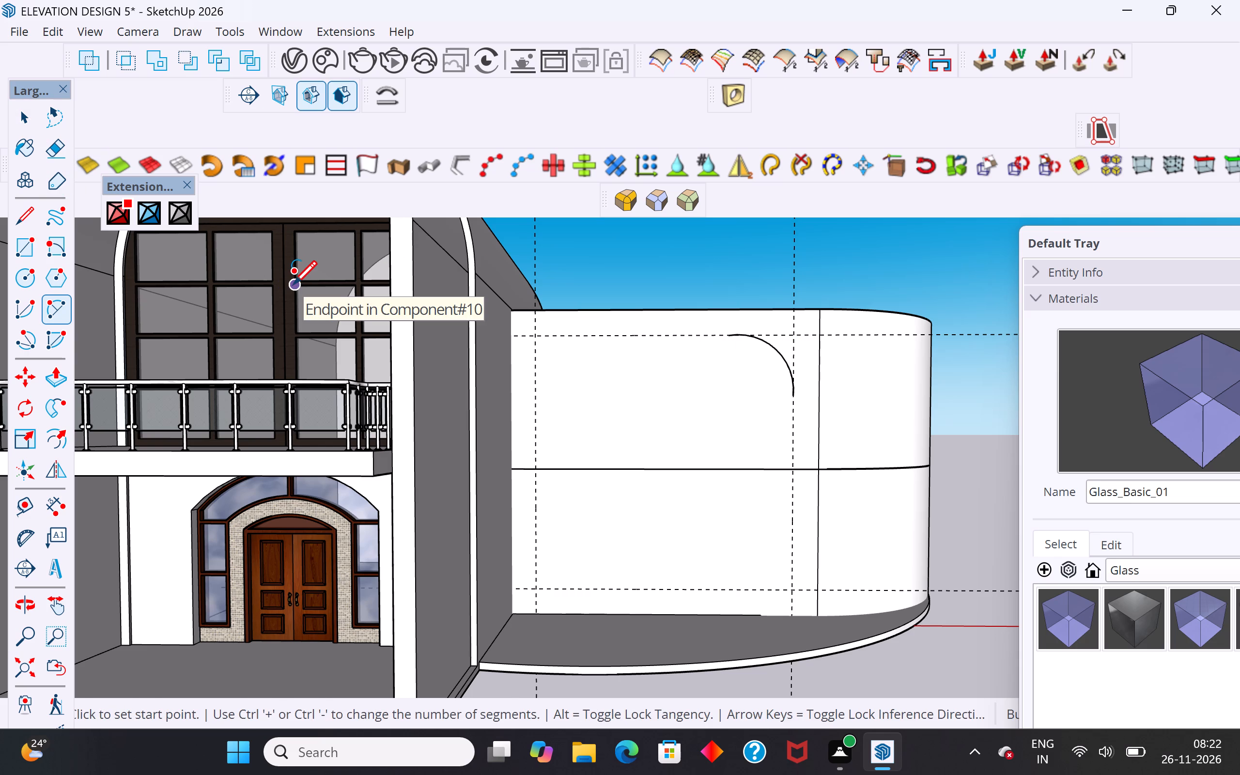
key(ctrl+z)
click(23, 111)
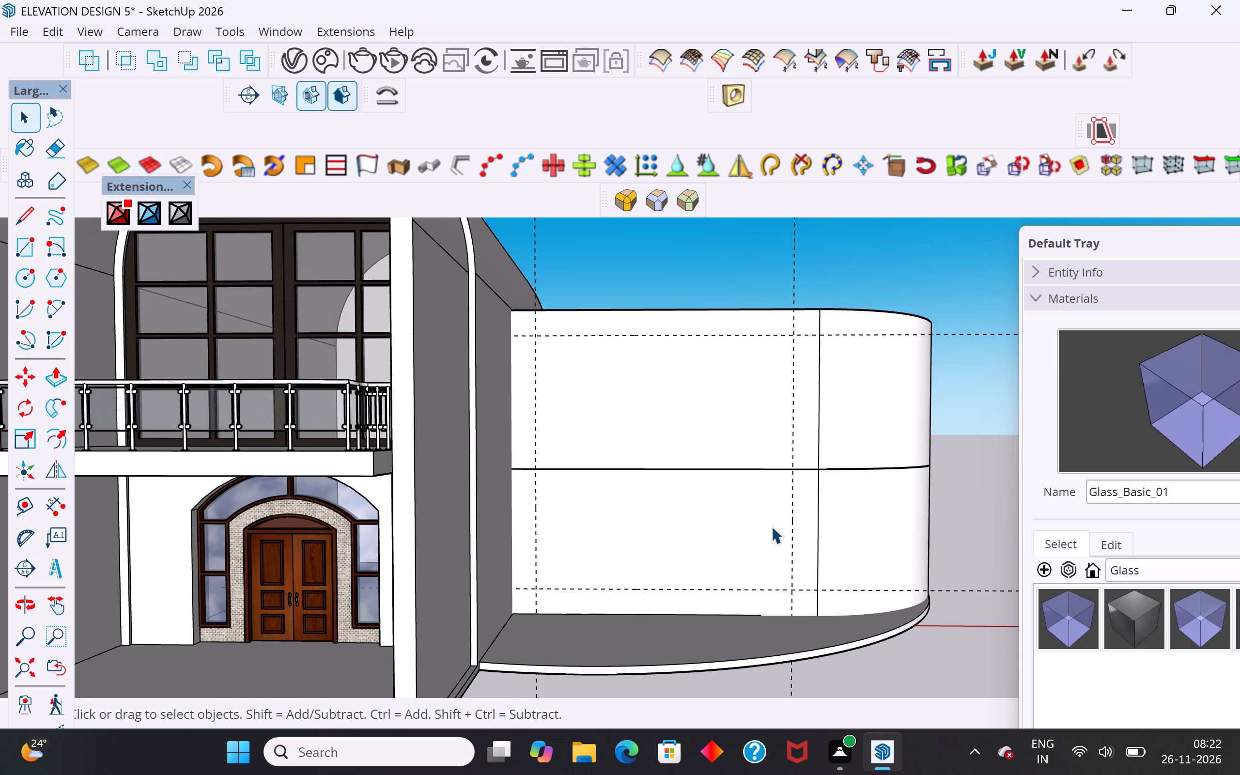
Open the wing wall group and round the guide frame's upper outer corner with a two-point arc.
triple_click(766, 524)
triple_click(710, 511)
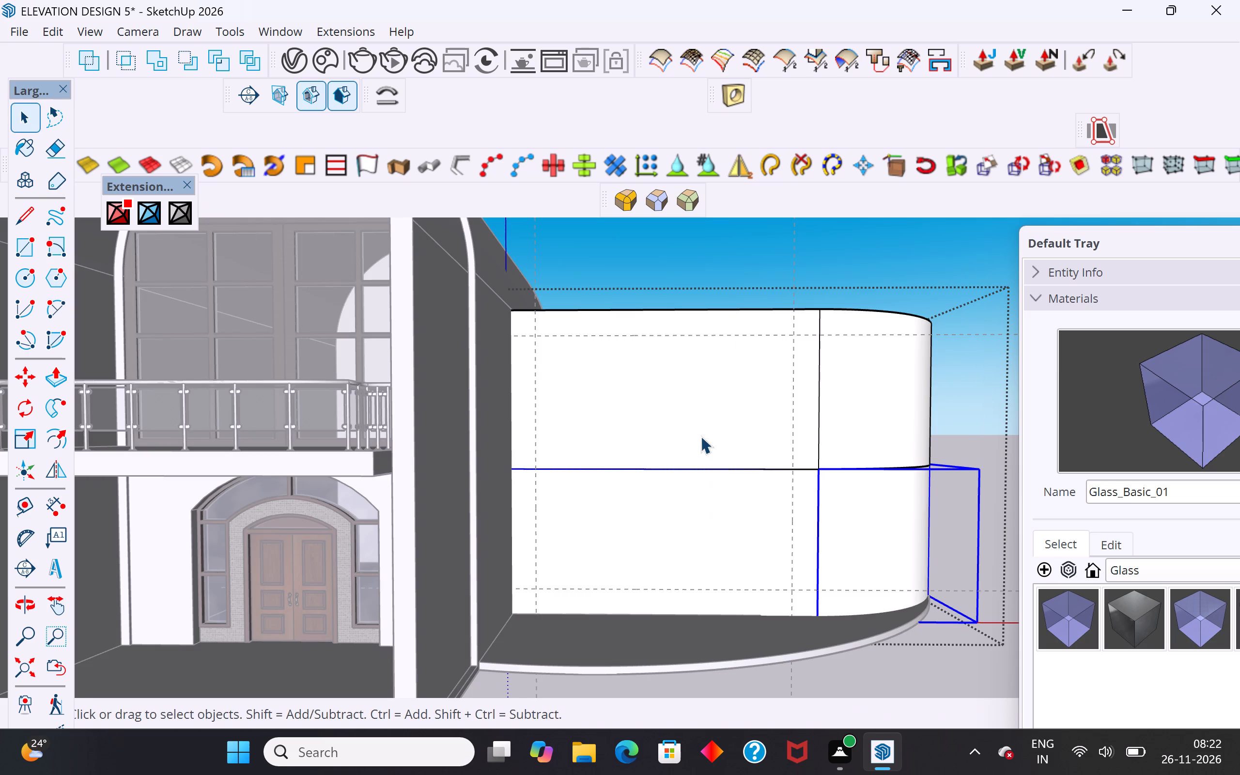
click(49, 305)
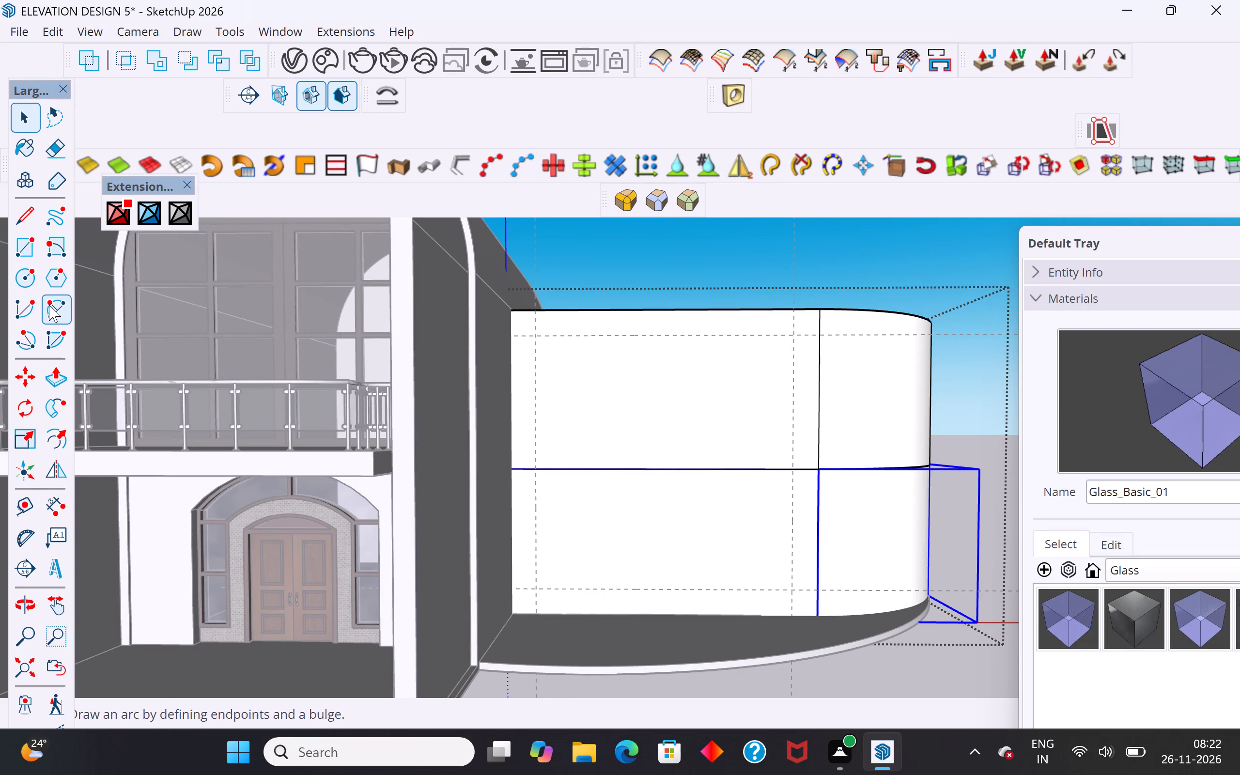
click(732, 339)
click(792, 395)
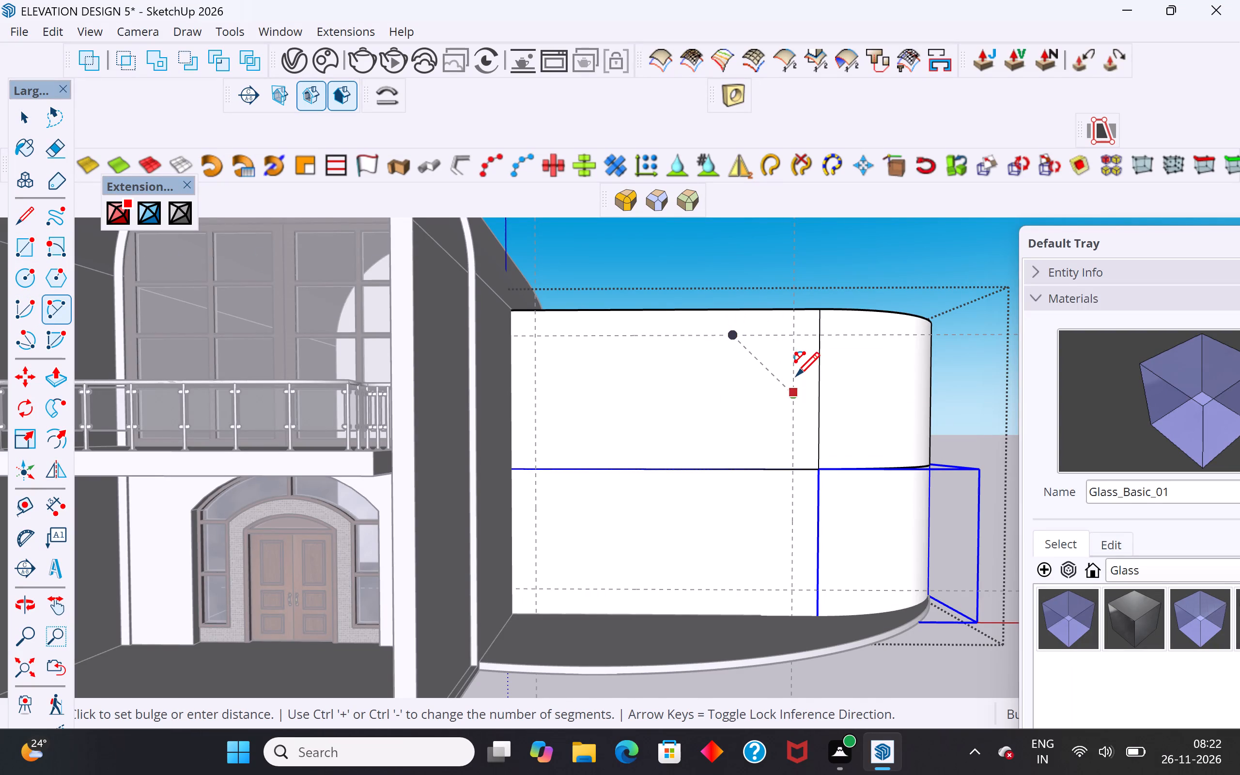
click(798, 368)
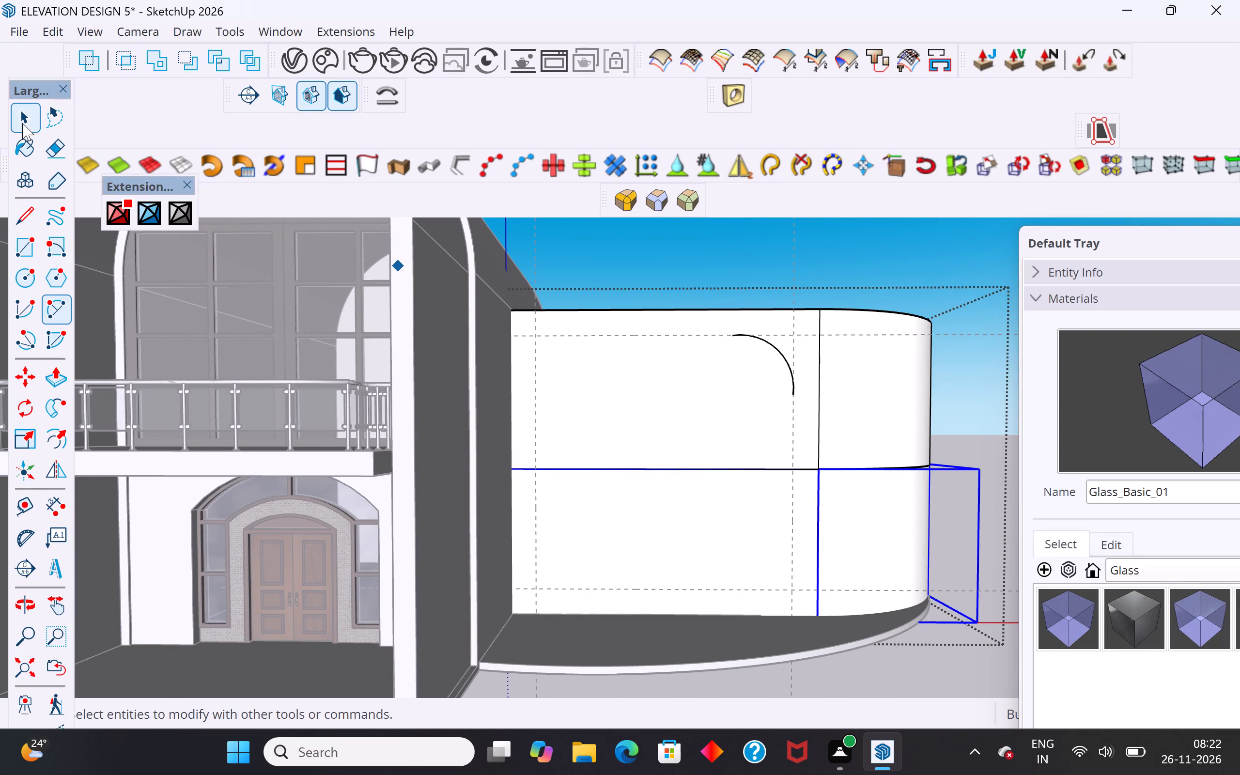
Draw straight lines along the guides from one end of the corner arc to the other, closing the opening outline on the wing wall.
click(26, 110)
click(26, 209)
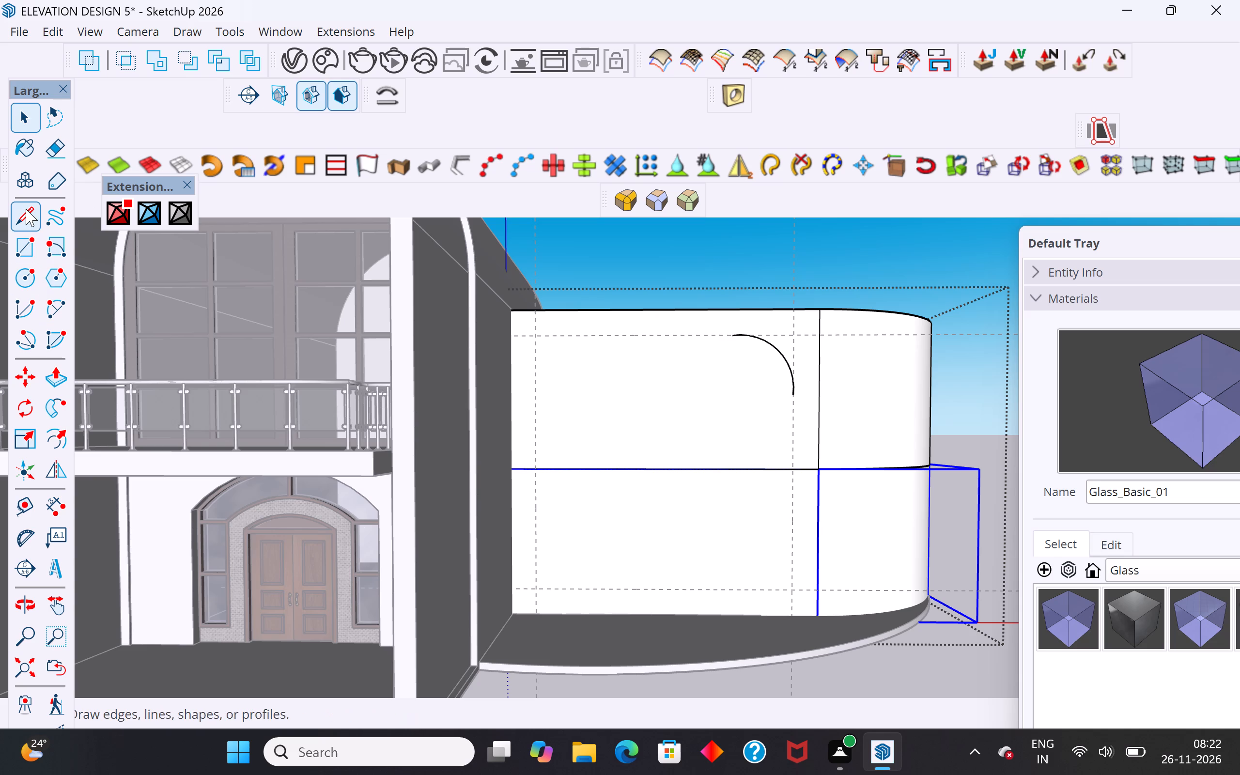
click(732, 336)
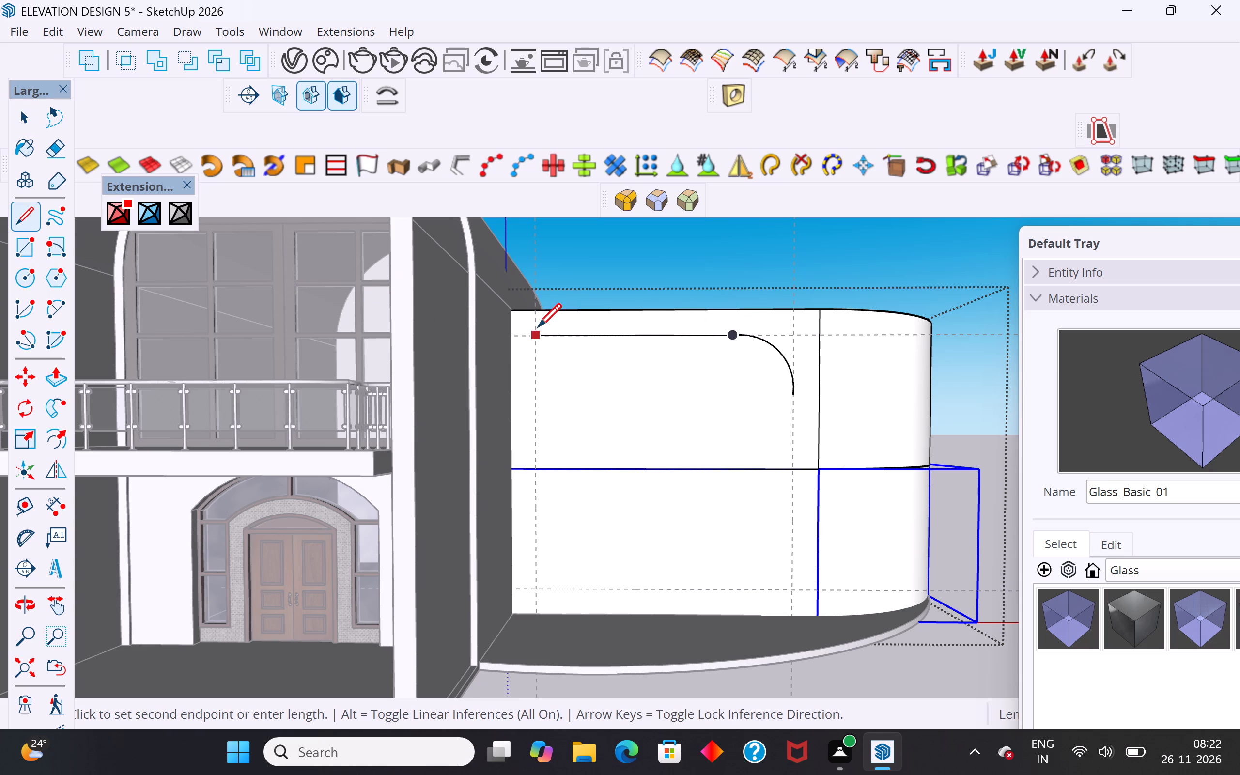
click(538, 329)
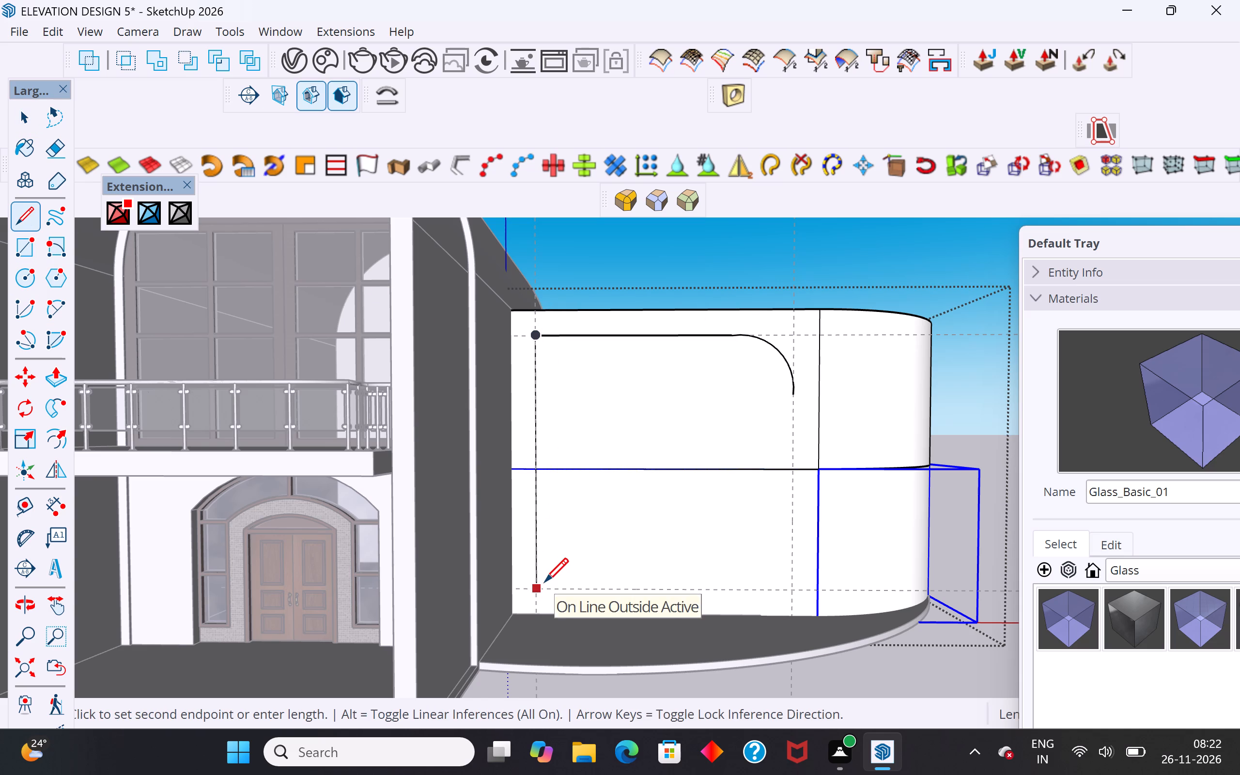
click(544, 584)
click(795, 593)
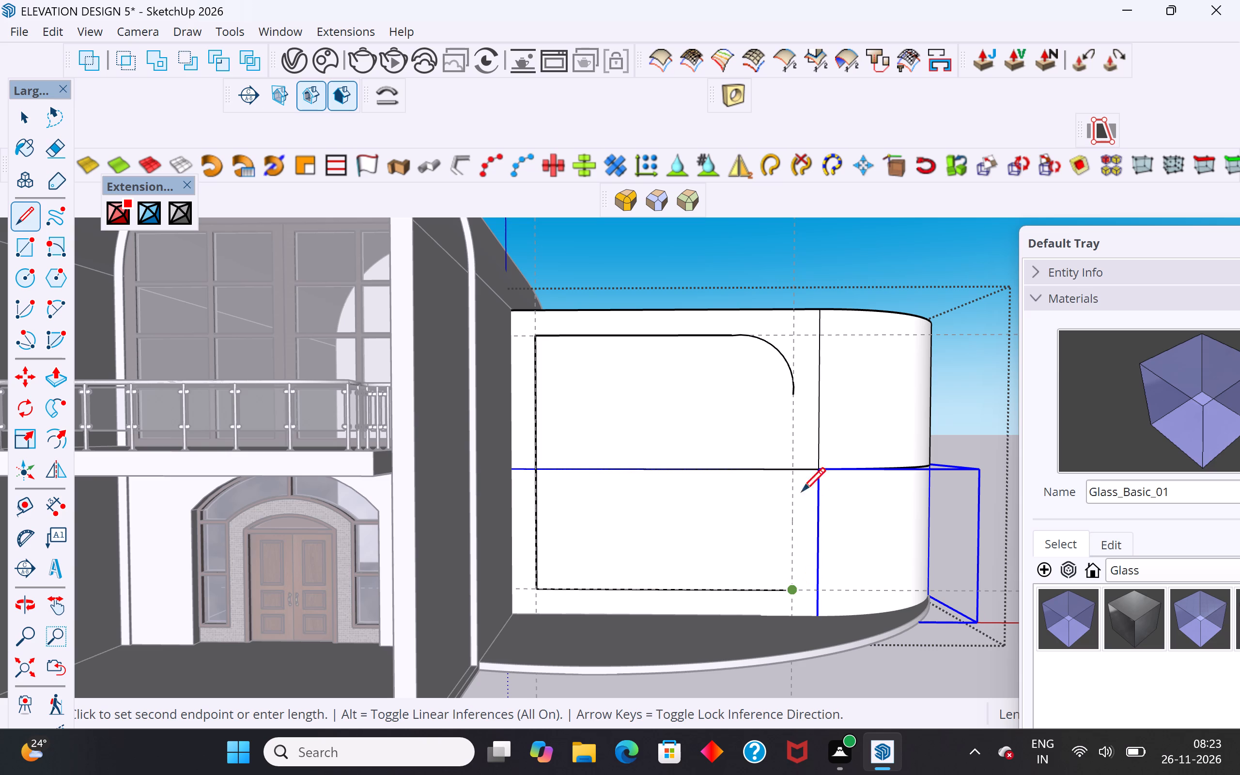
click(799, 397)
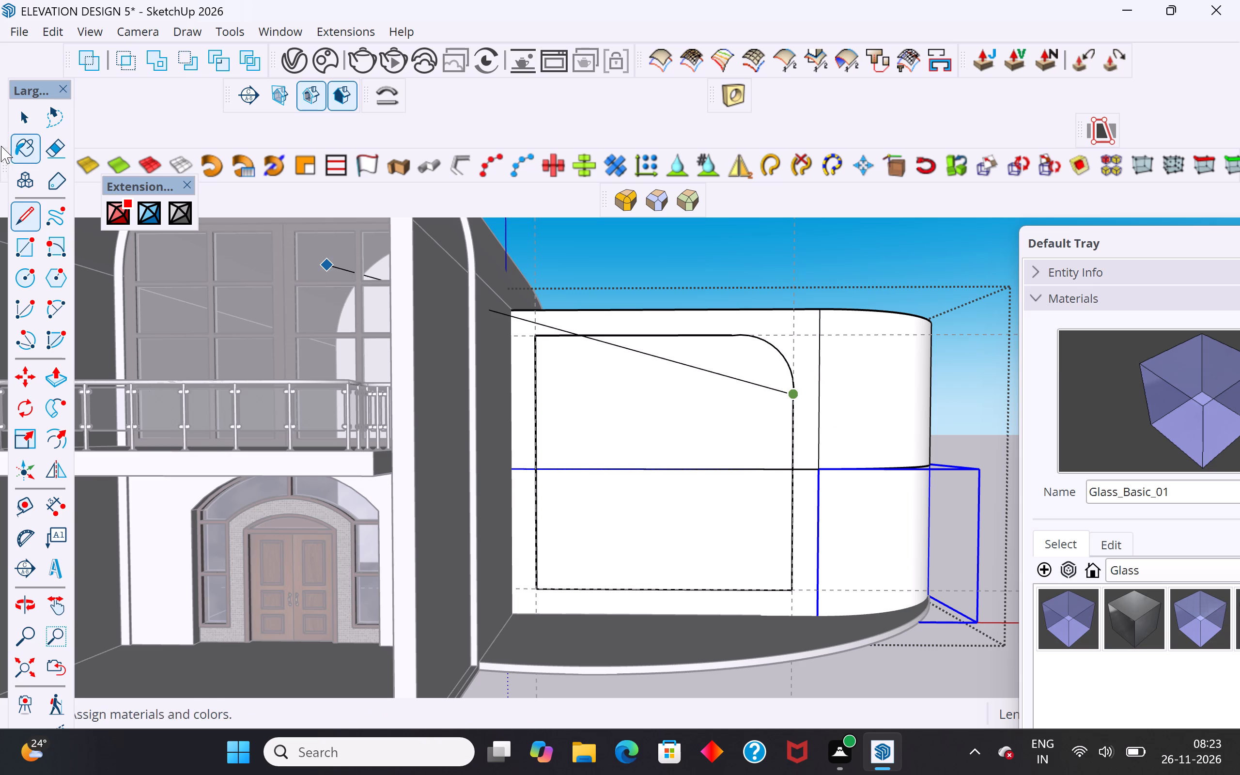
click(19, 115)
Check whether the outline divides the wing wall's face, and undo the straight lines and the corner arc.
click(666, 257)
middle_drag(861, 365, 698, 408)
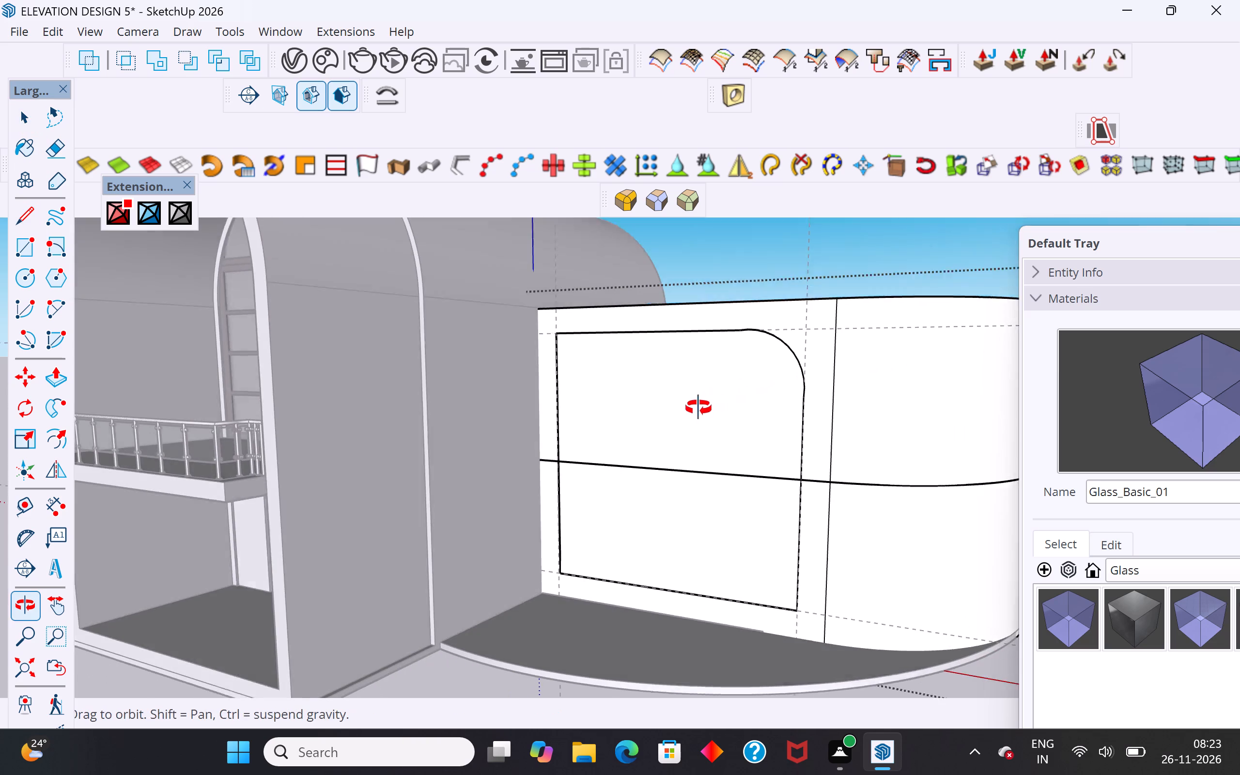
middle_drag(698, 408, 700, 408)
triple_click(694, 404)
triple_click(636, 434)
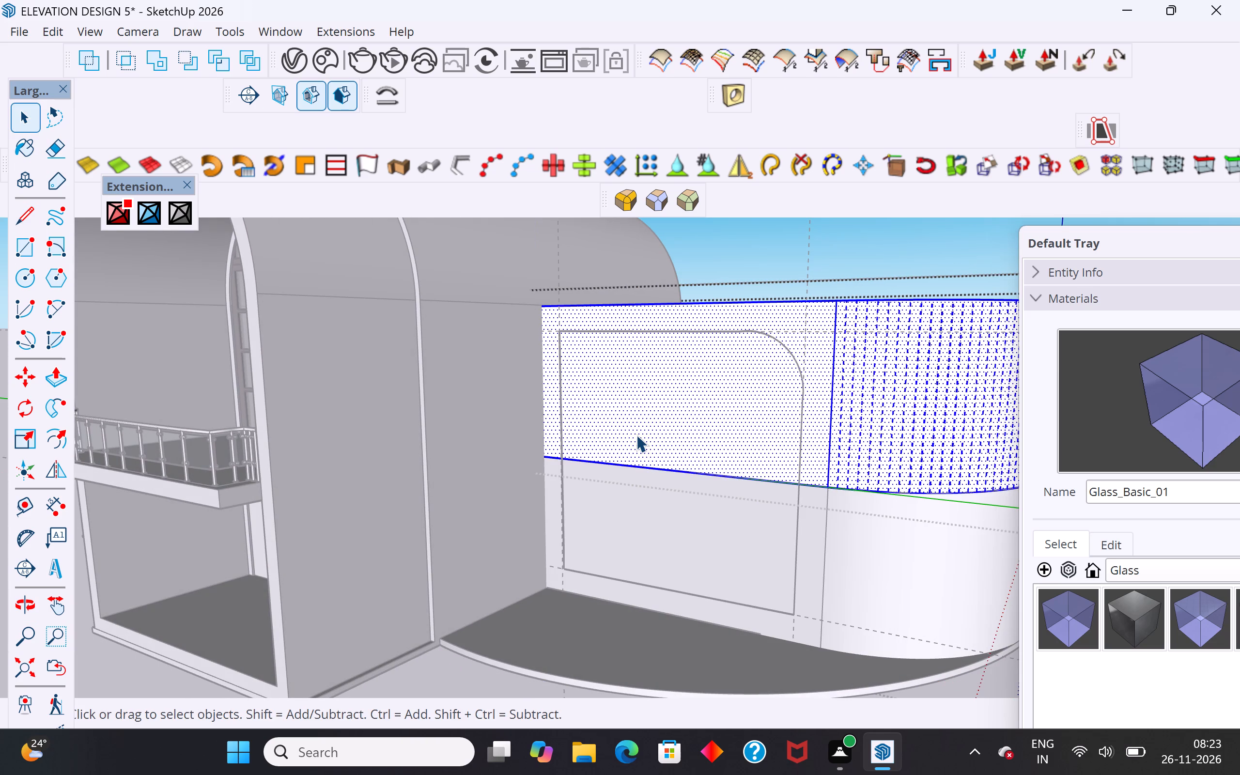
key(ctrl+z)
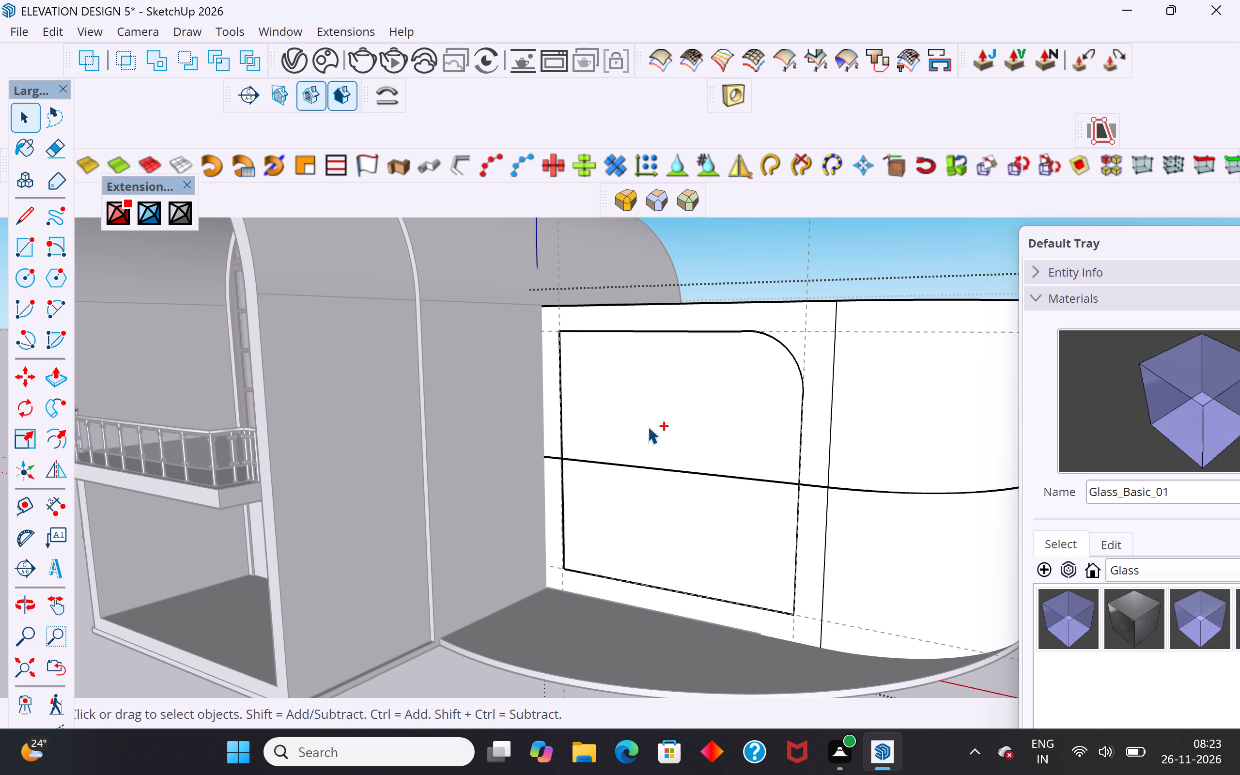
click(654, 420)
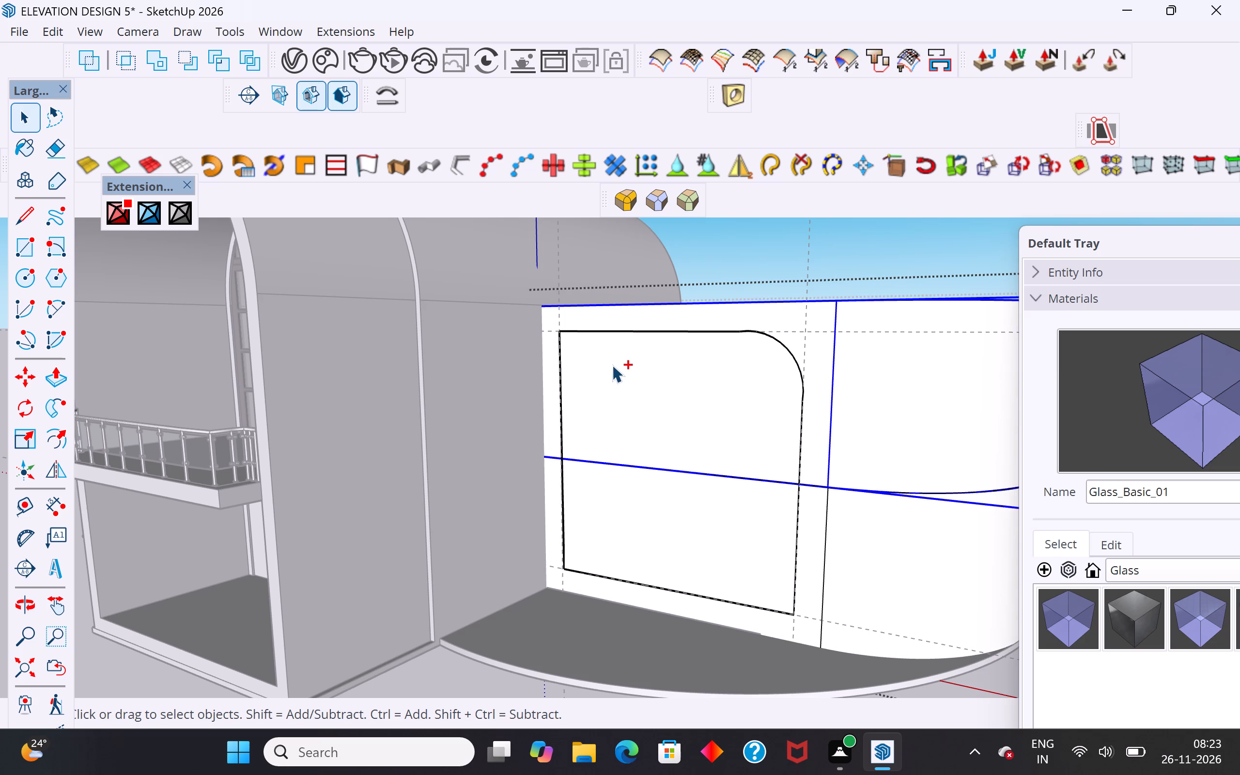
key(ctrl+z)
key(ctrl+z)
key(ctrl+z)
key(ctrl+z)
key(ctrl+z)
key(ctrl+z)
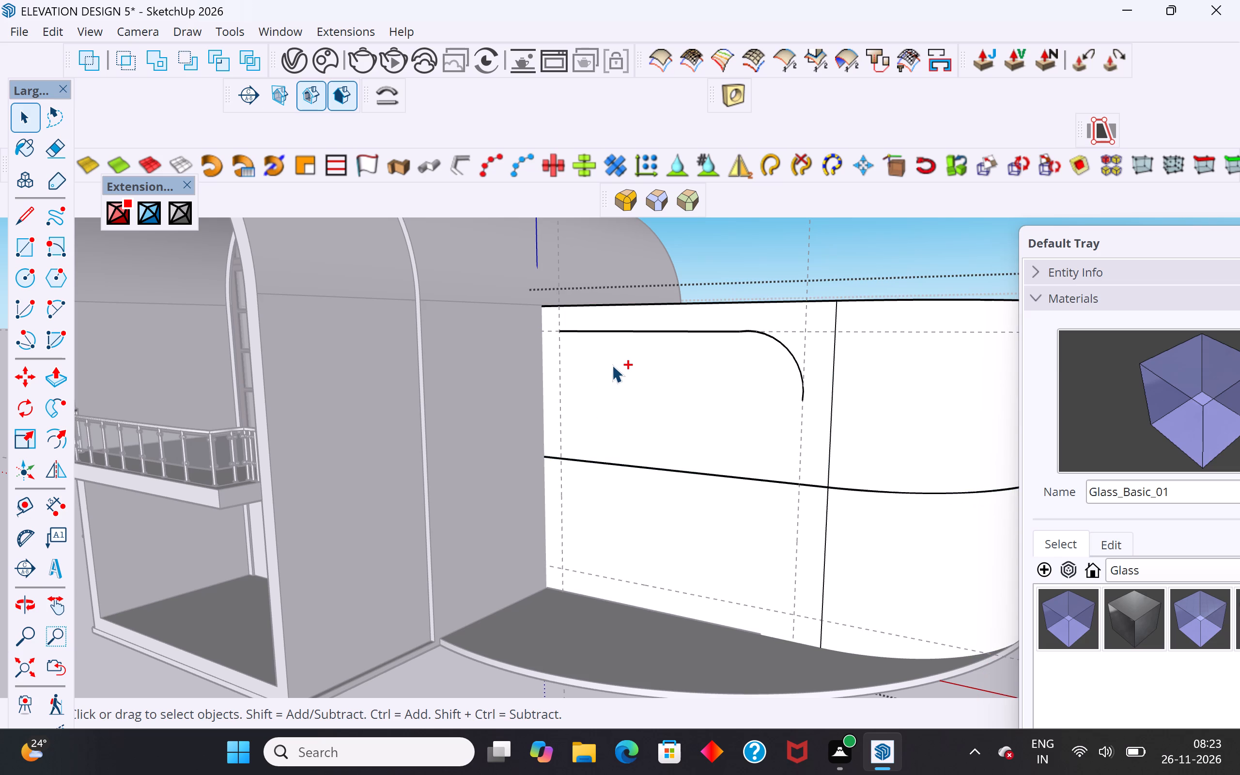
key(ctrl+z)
Explode the nested groups inside the wing wall group, down to the upper wall faces.
click(895, 204)
click(879, 231)
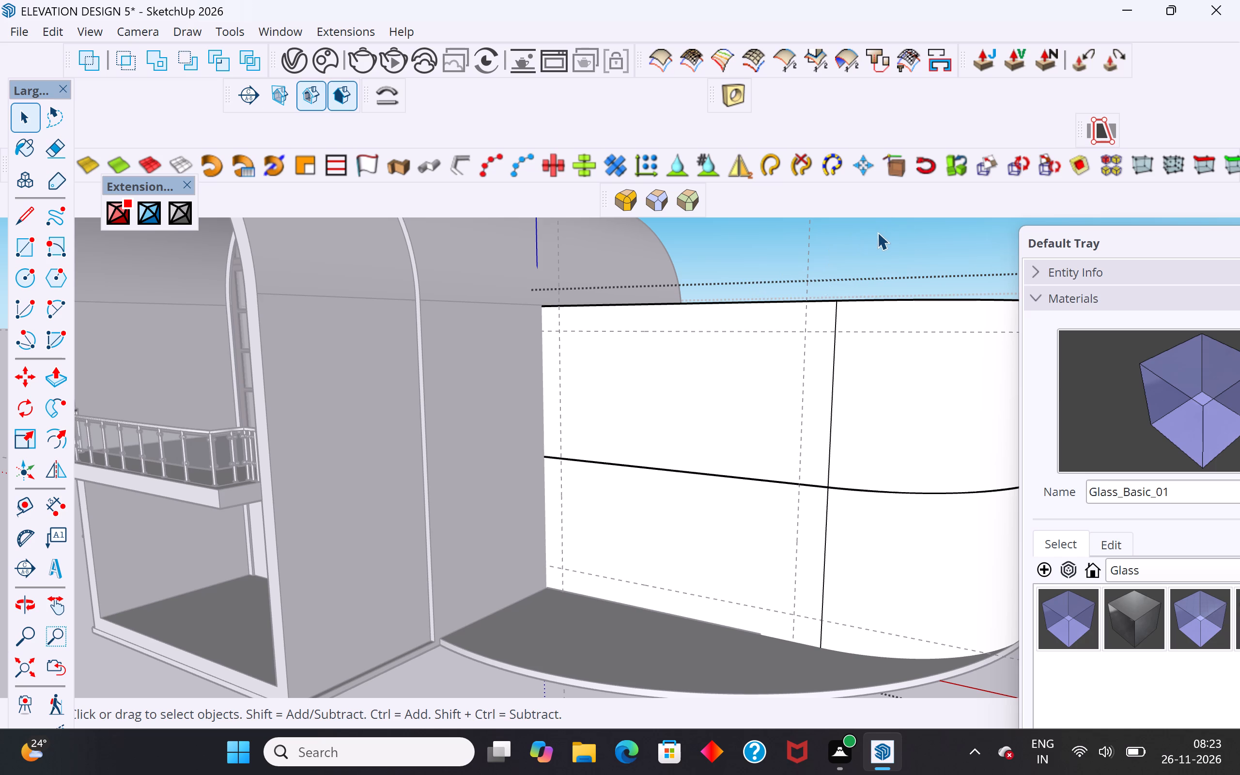
double_click(768, 368)
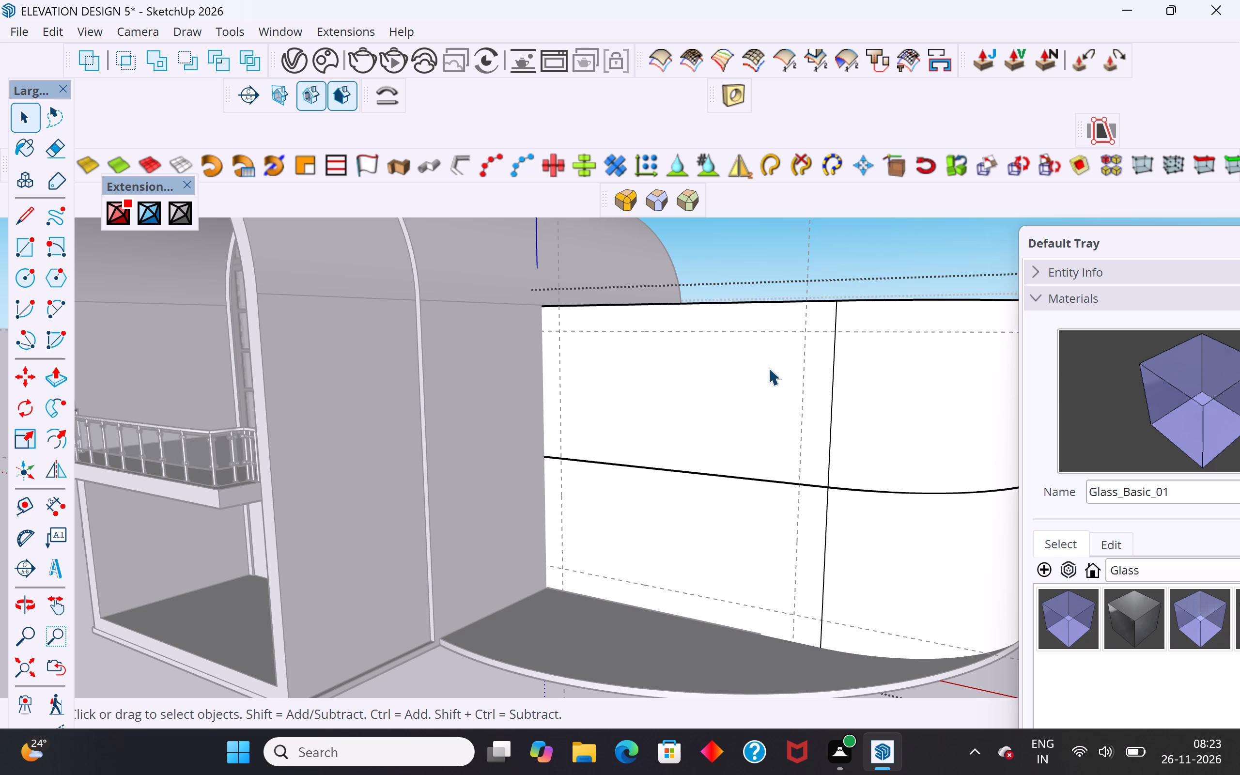
click(768, 368)
right_click(768, 368)
click(847, 134)
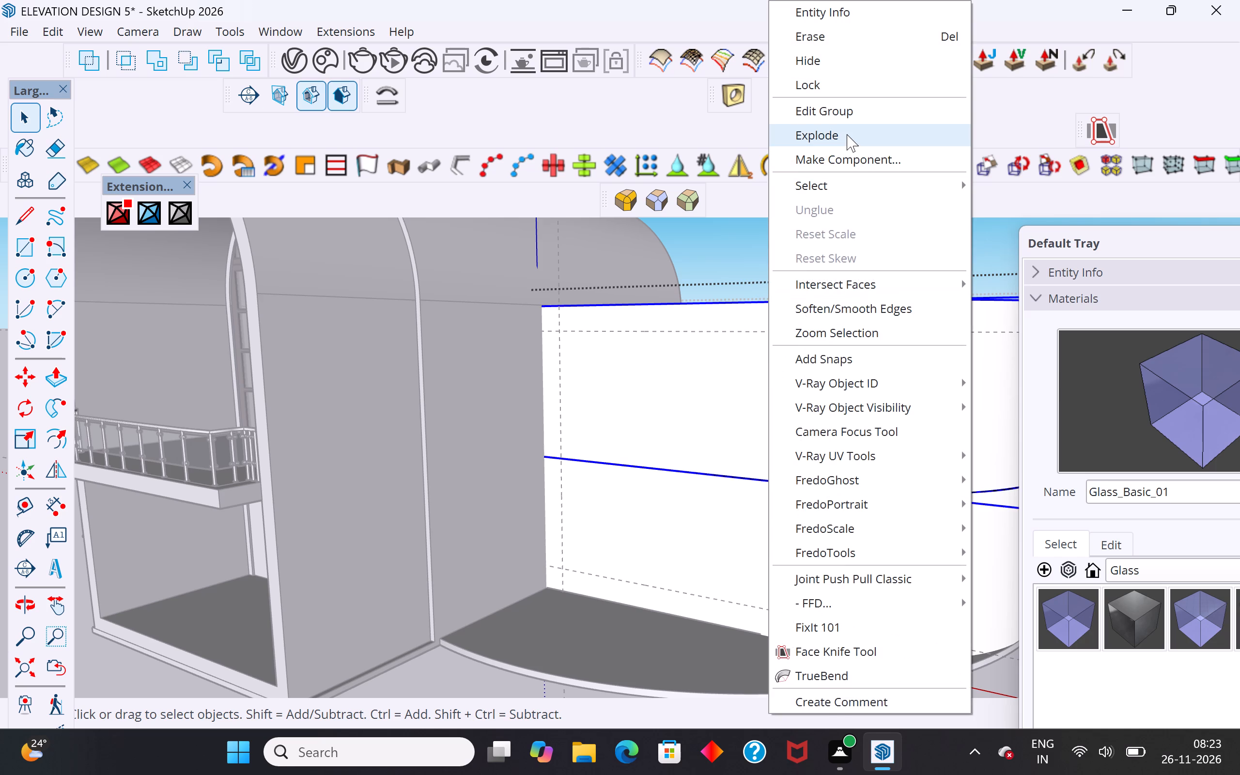
click(836, 223)
click(759, 524)
right_click(759, 524)
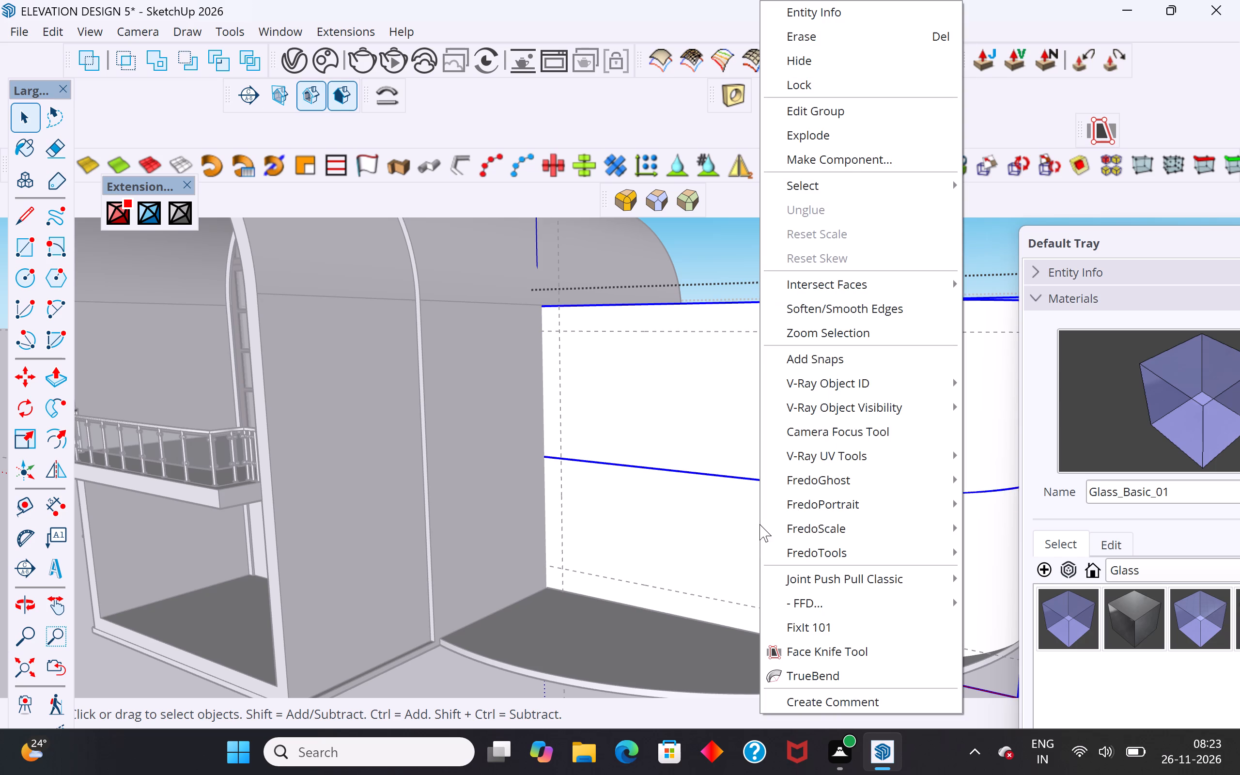
click(849, 133)
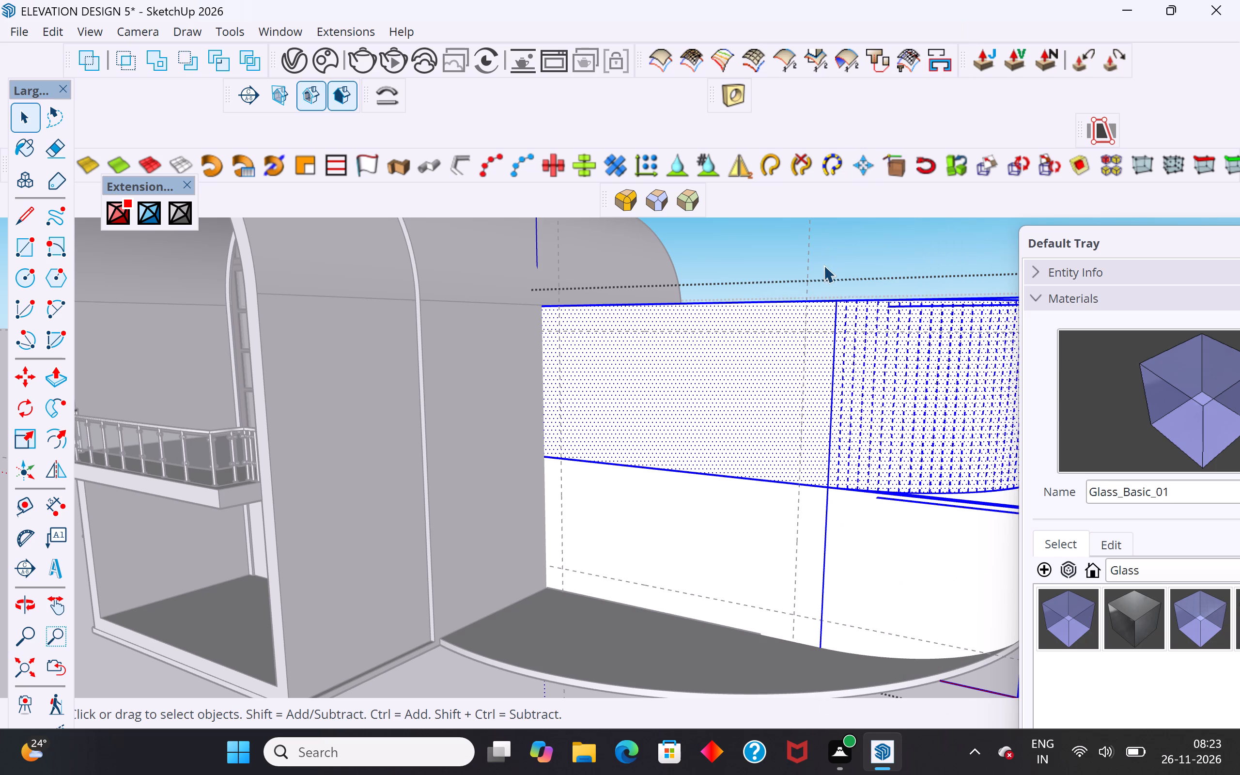
click(823, 265)
Explode the outer wing wall group and the remaining lower wall group into loose geometry.
click(885, 548)
right_click(885, 548)
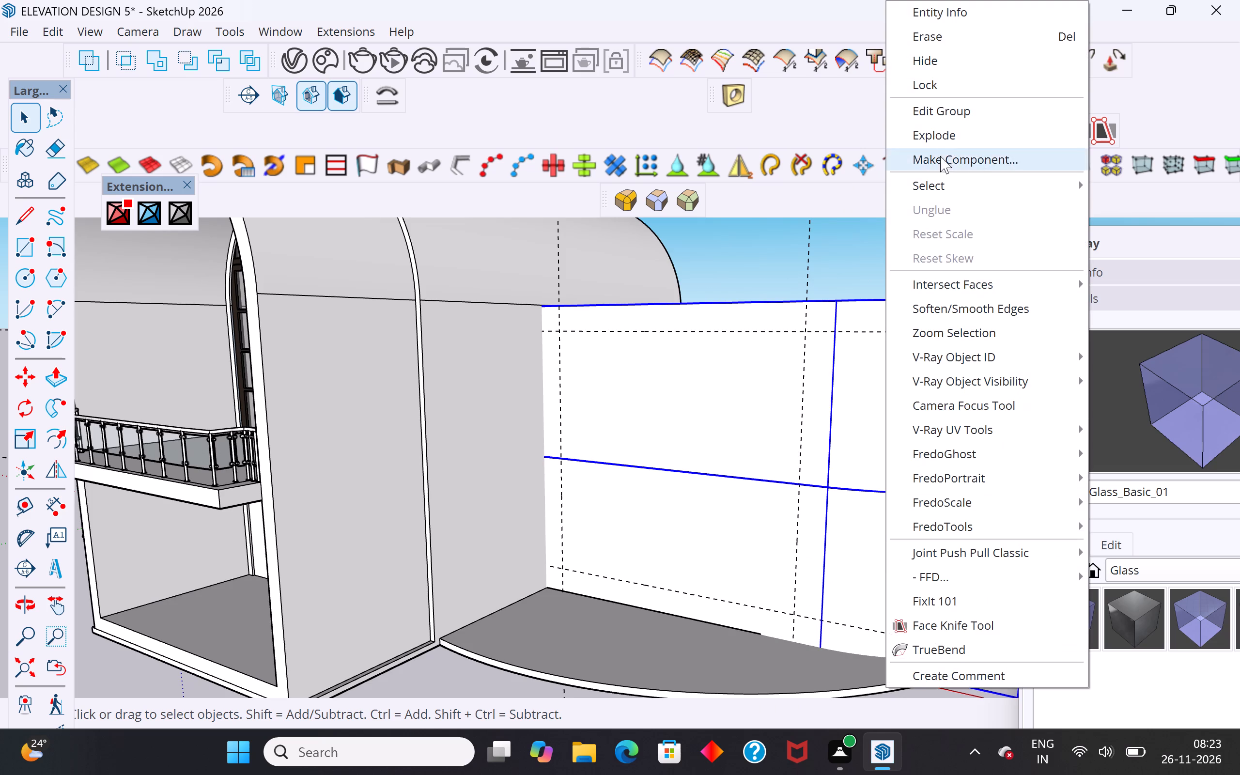
click(945, 139)
click(887, 240)
click(778, 554)
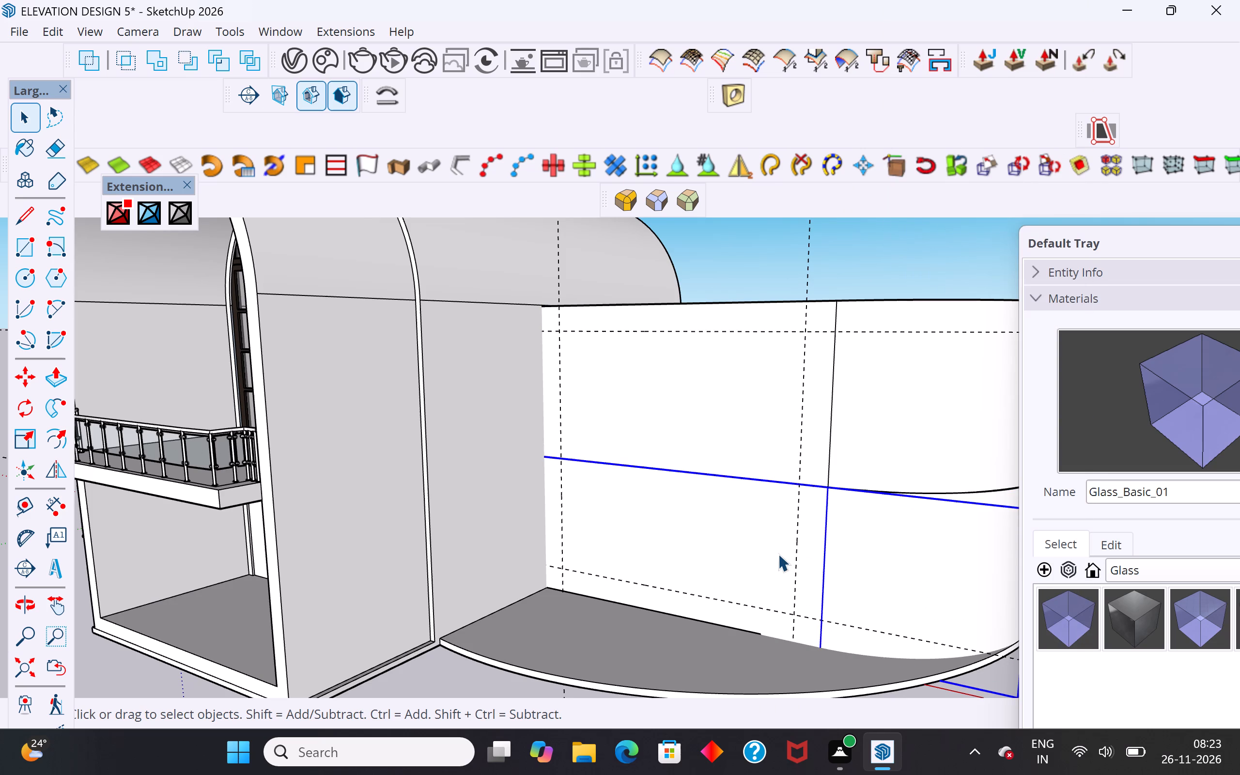
right_click(716, 528)
click(812, 141)
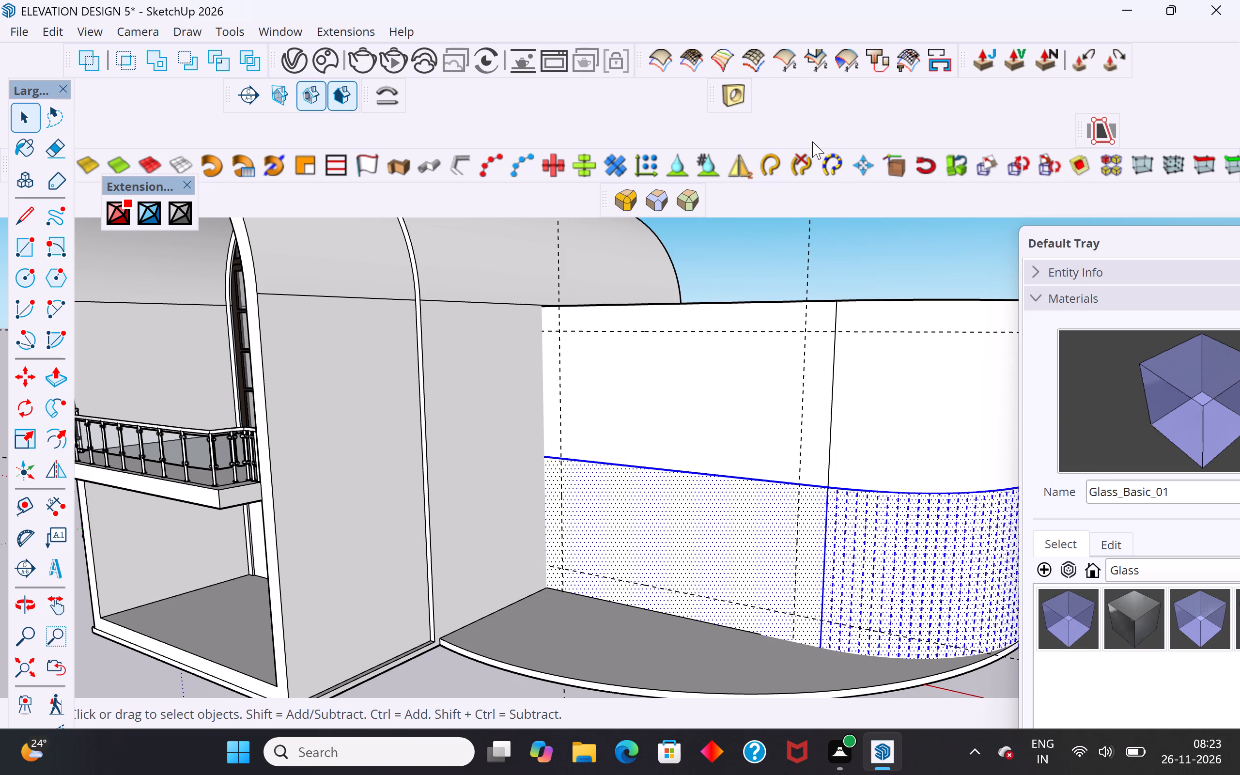
click(913, 274)
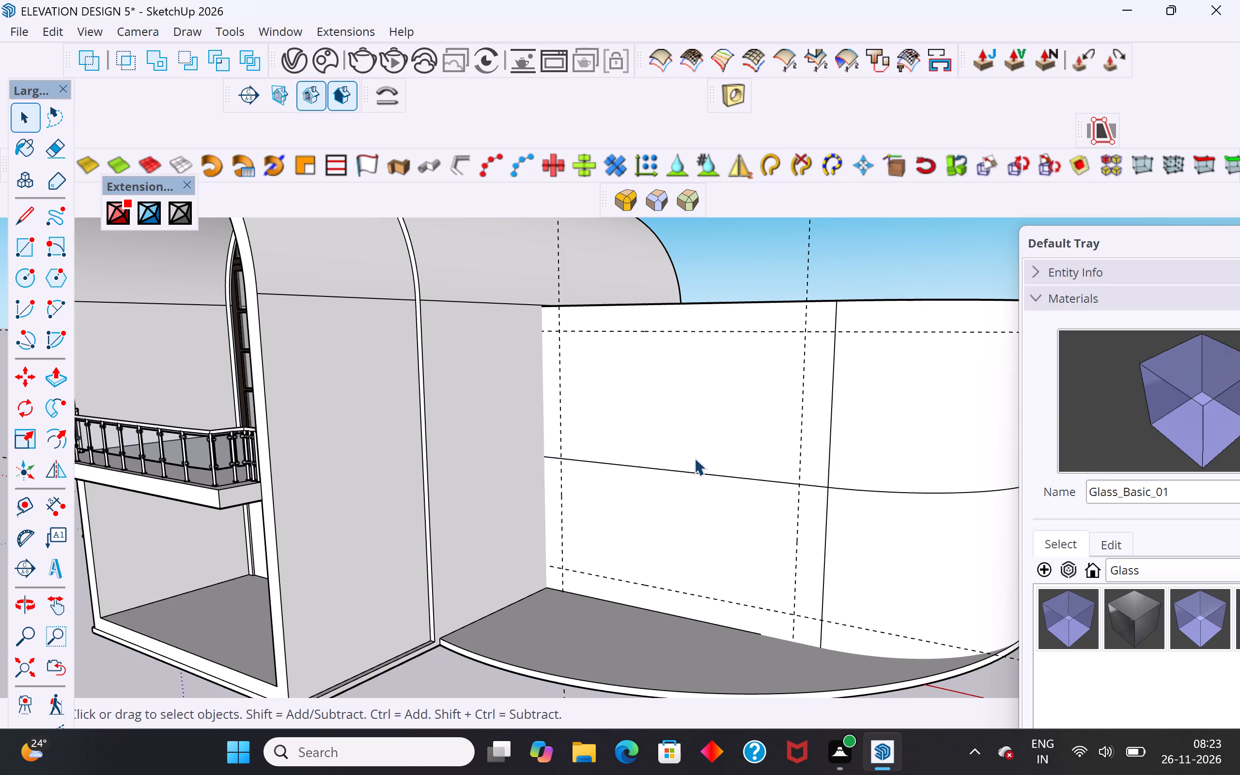
Examine the exploded wing wall from several angles, checking its lower and upper flat faces separately.
scroll(691, 462, down, 5)
middle_drag(673, 487, 750, 541)
scroll(624, 454, down, 4)
middle_drag(815, 544, 923, 497)
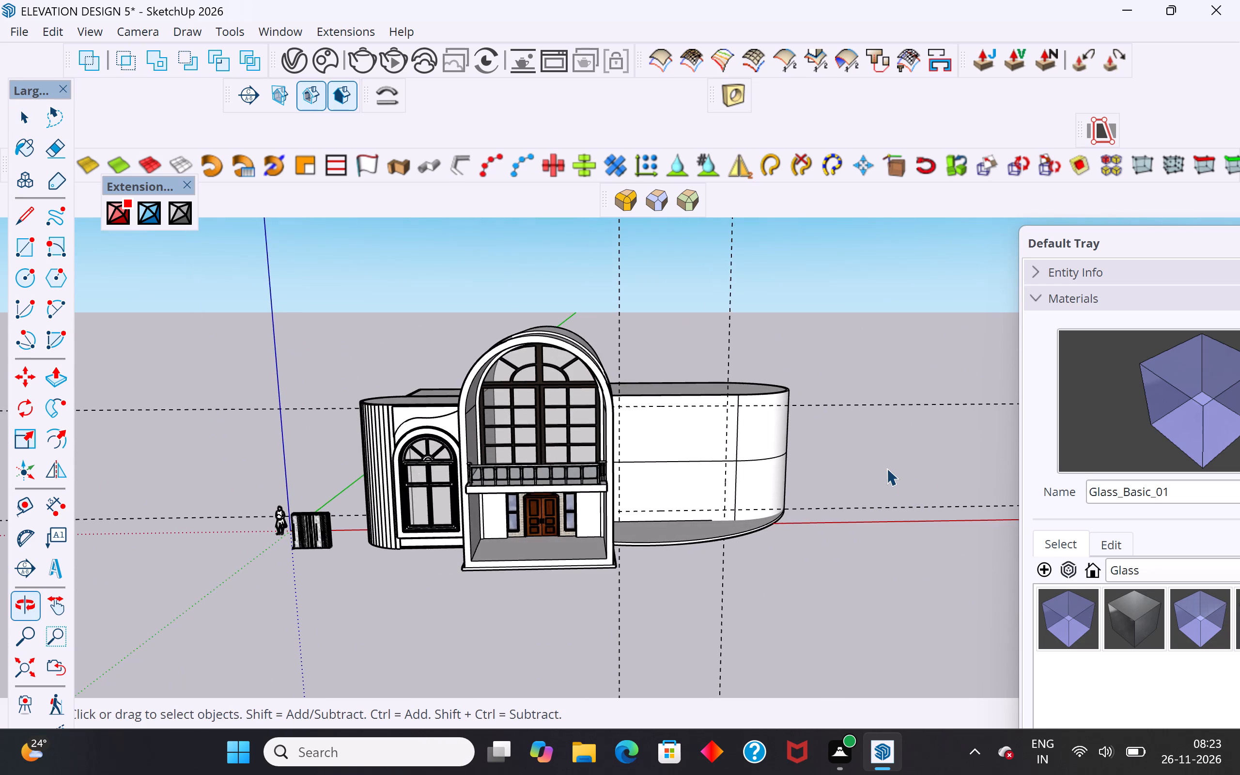
scroll(879, 462, up, 8)
middle_drag(821, 437, 539, 396)
scroll(451, 442, up, 3)
click(439, 439)
click(421, 355)
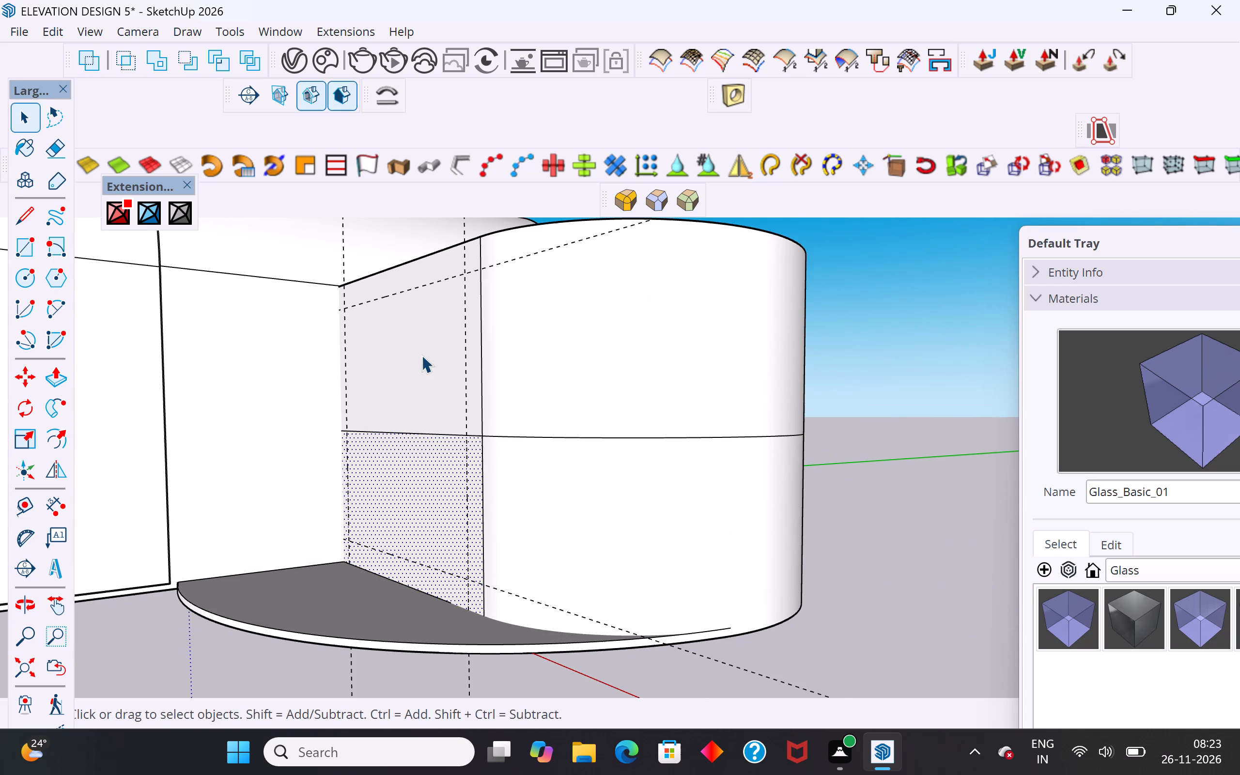
scroll(904, 532, down, 3)
scroll(308, 431, up, 3)
middle_drag(632, 442, 758, 433)
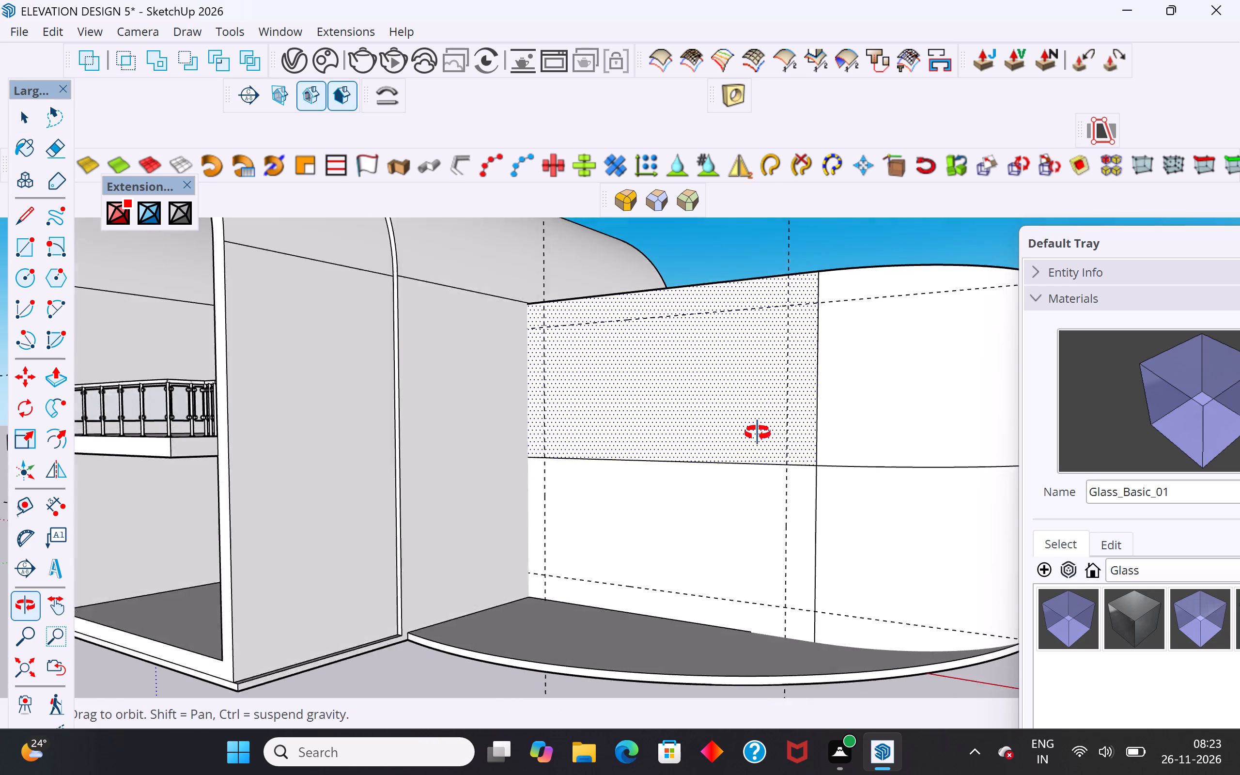
middle_drag(758, 433, 760, 444)
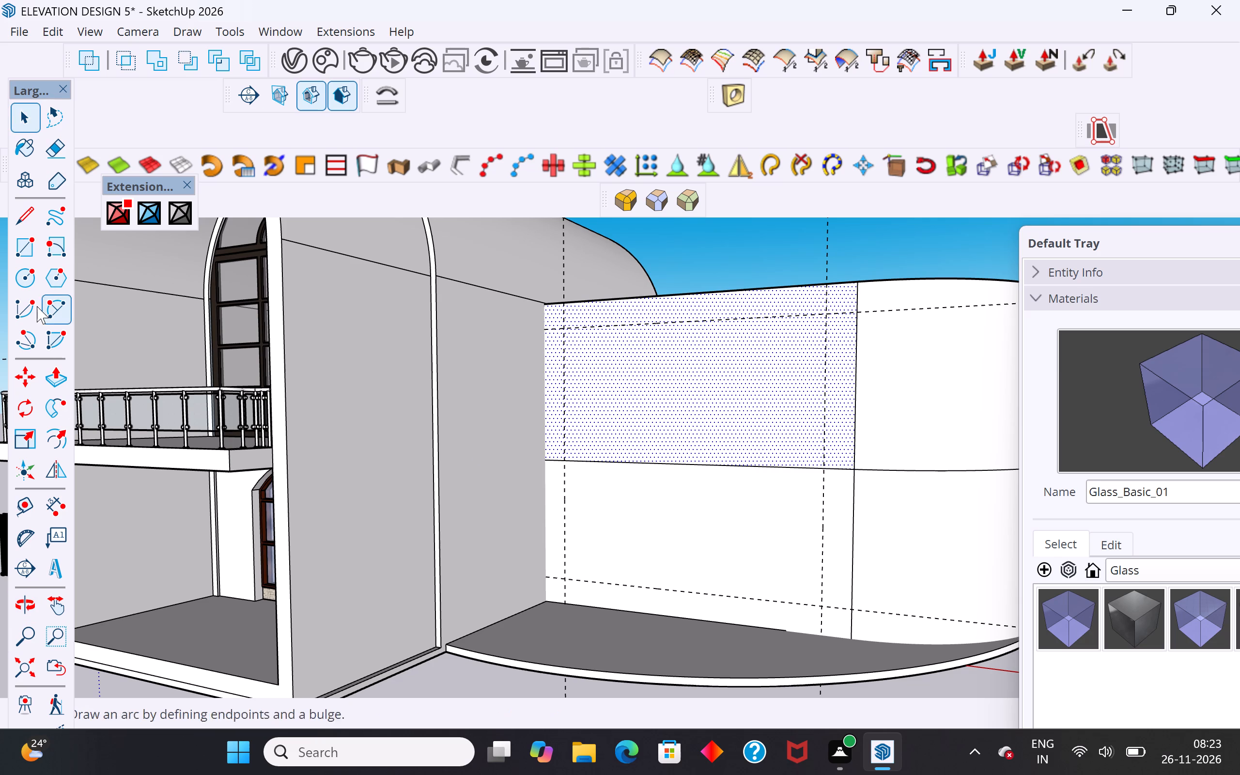
Draw vertical lines along both vertical guides on the upper flat face, between the upper horizontal guide and the mid-height edge.
click(23, 212)
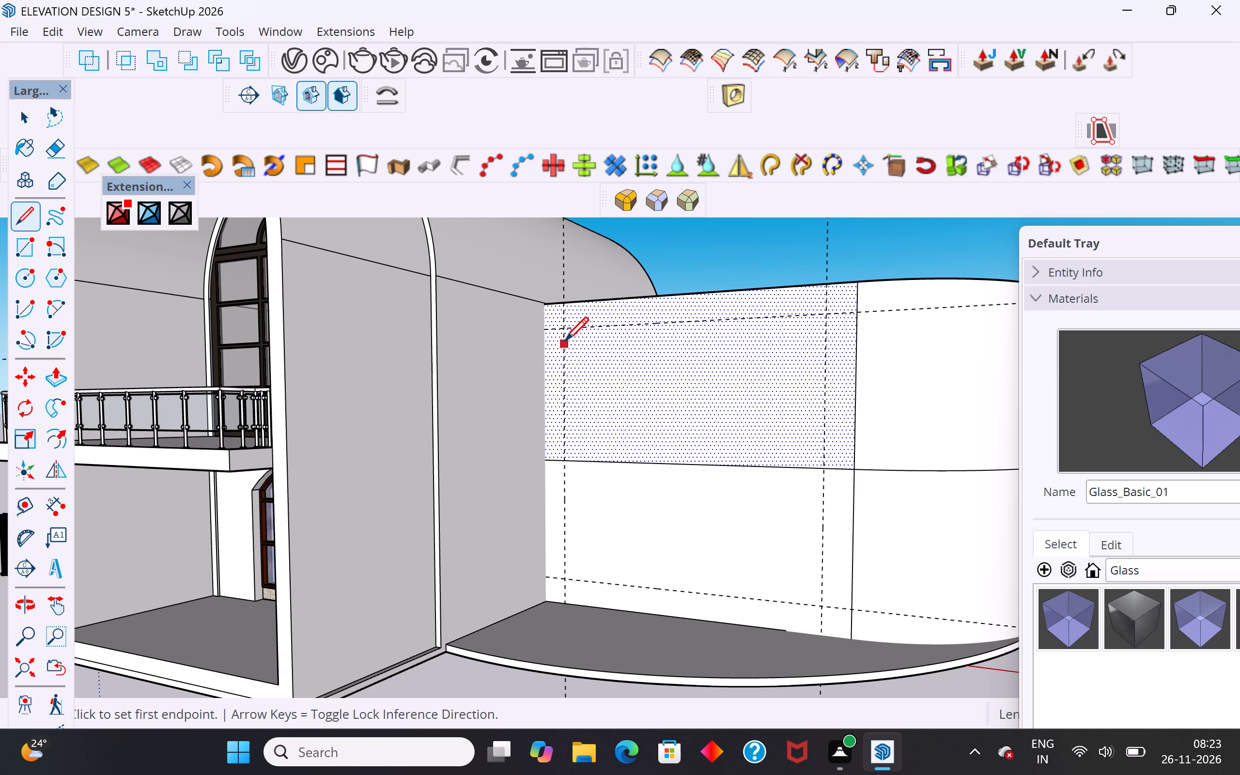
scroll(563, 339, up, 5)
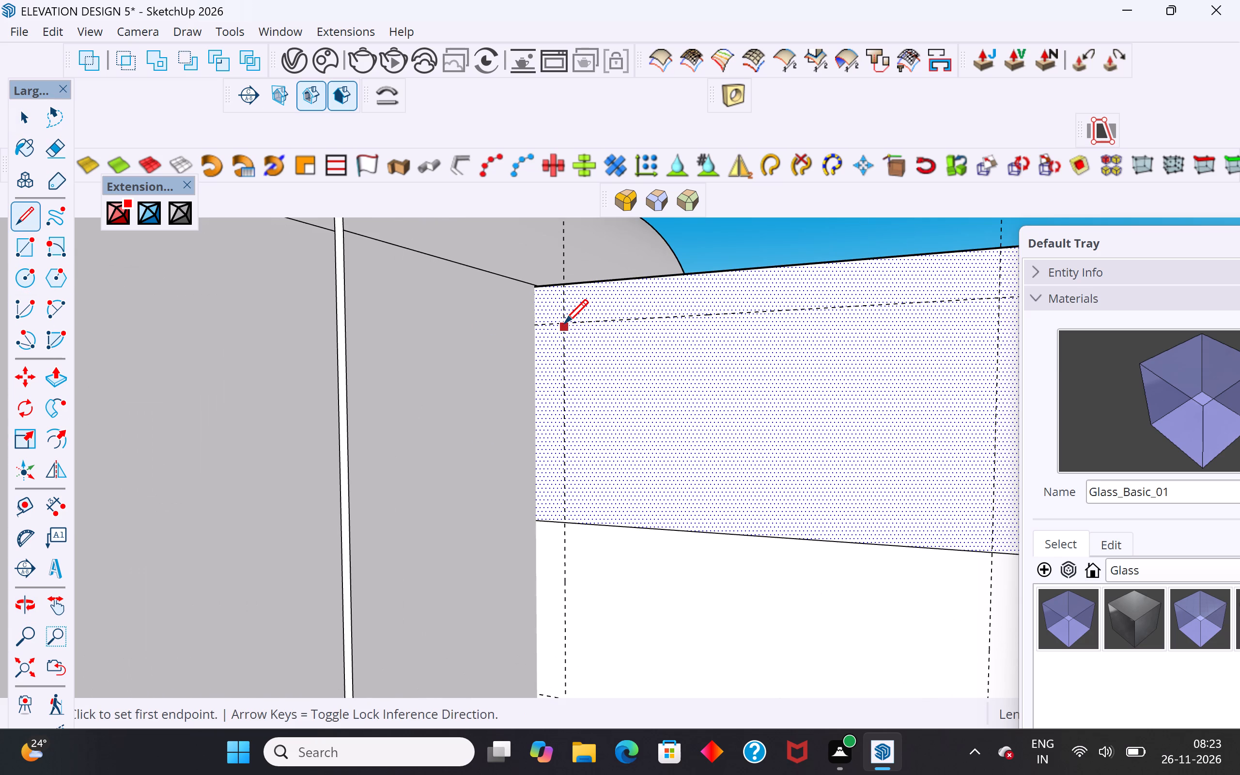
click(564, 325)
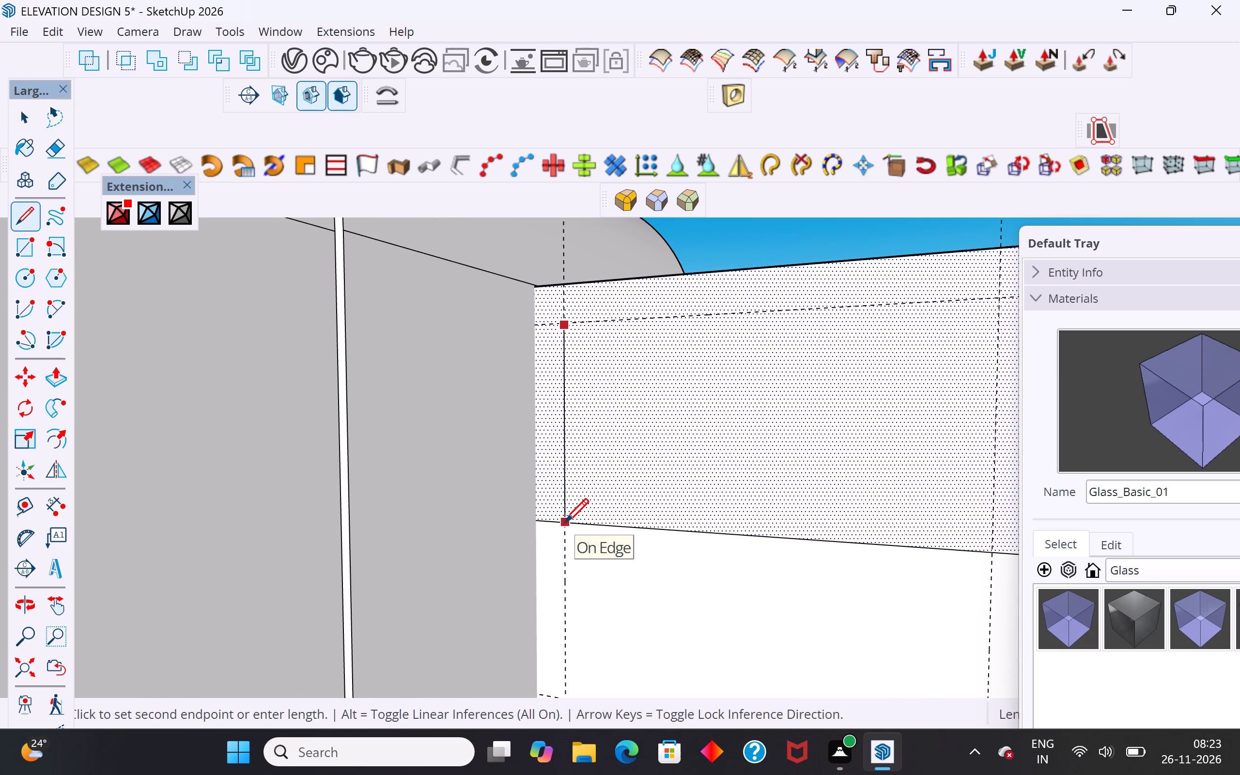
click(565, 525)
click(30, 112)
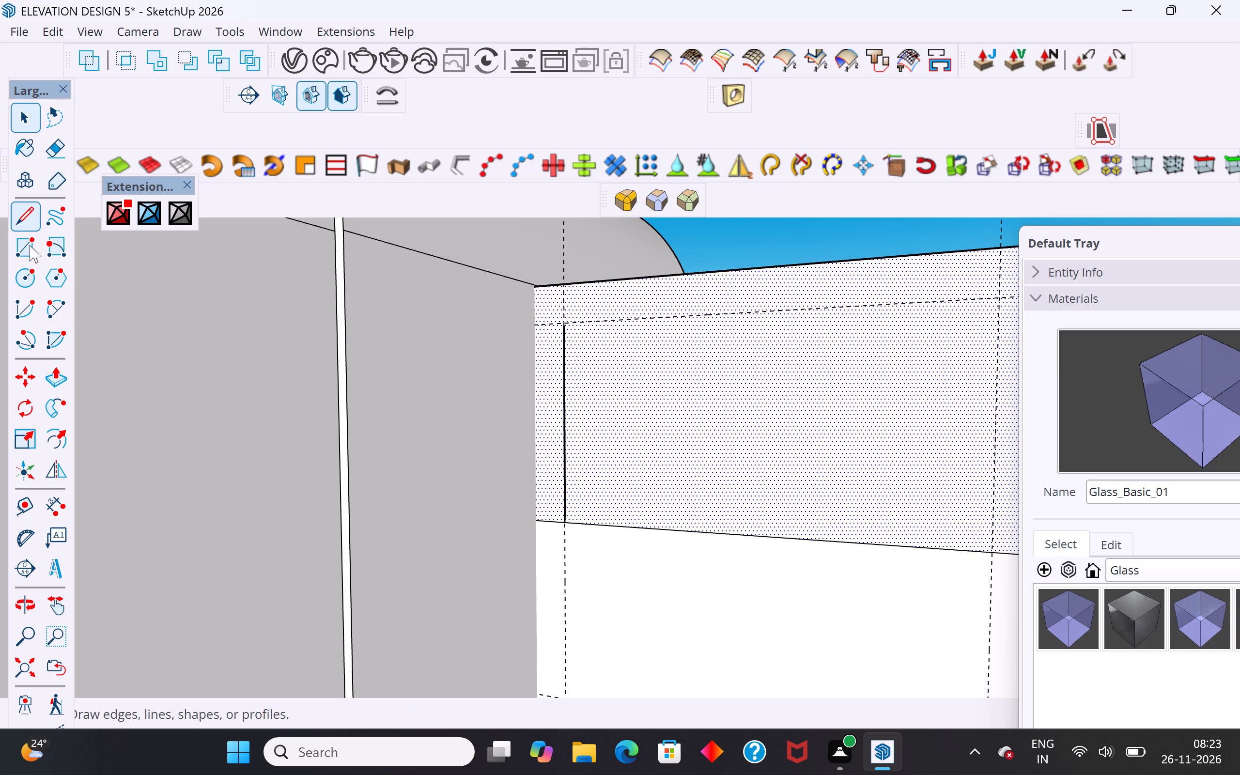
click(30, 209)
scroll(80, 438, down, 4)
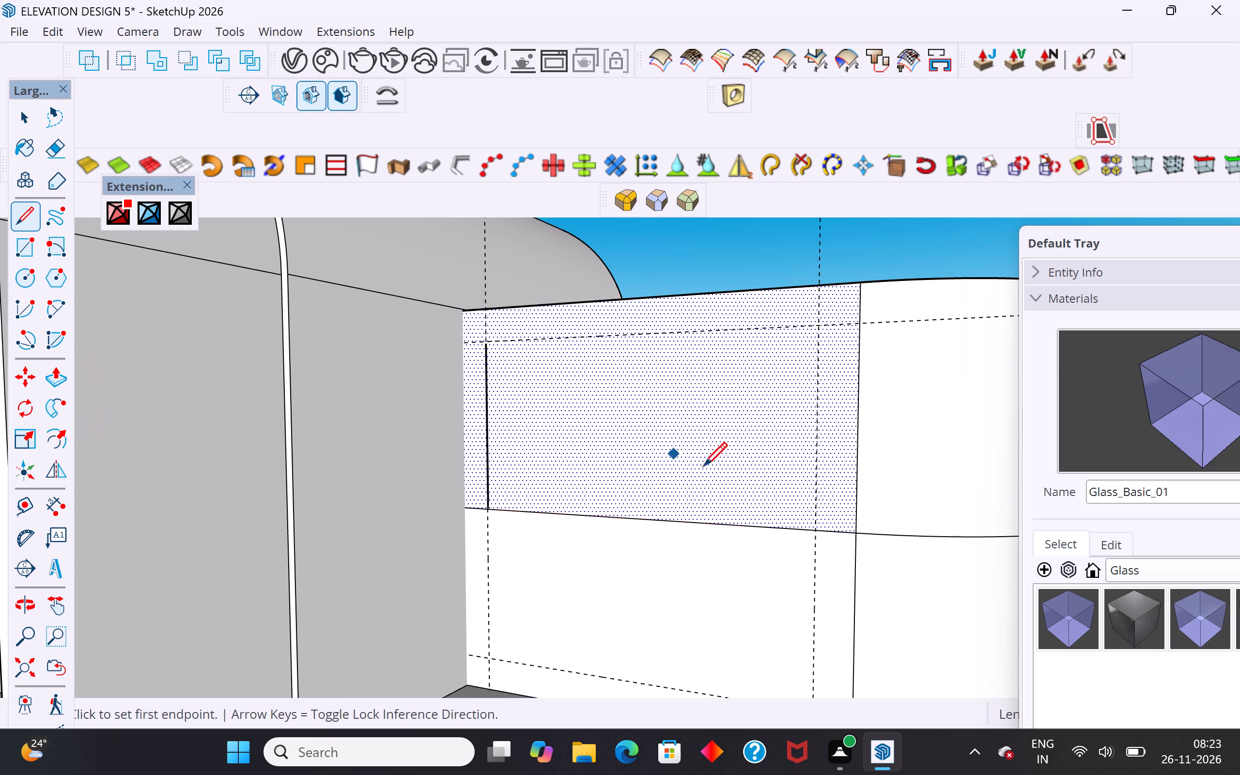
click(820, 528)
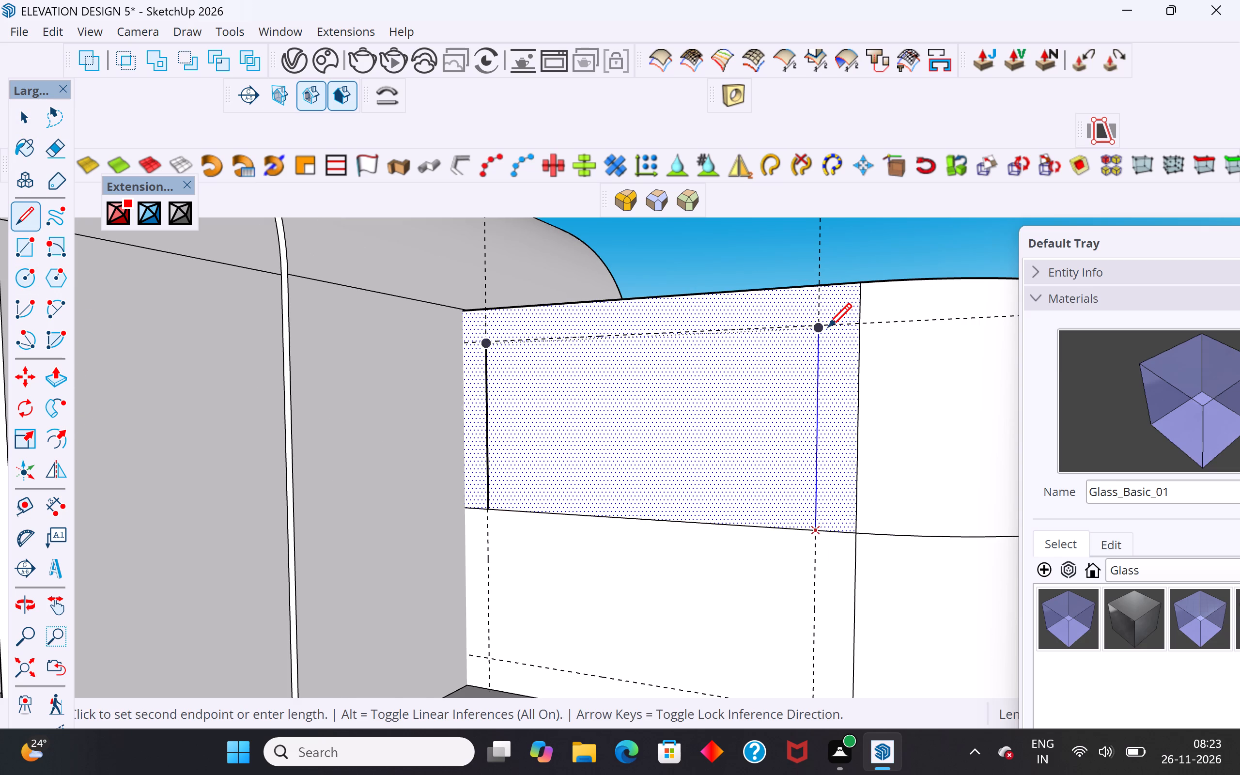
click(828, 329)
click(28, 110)
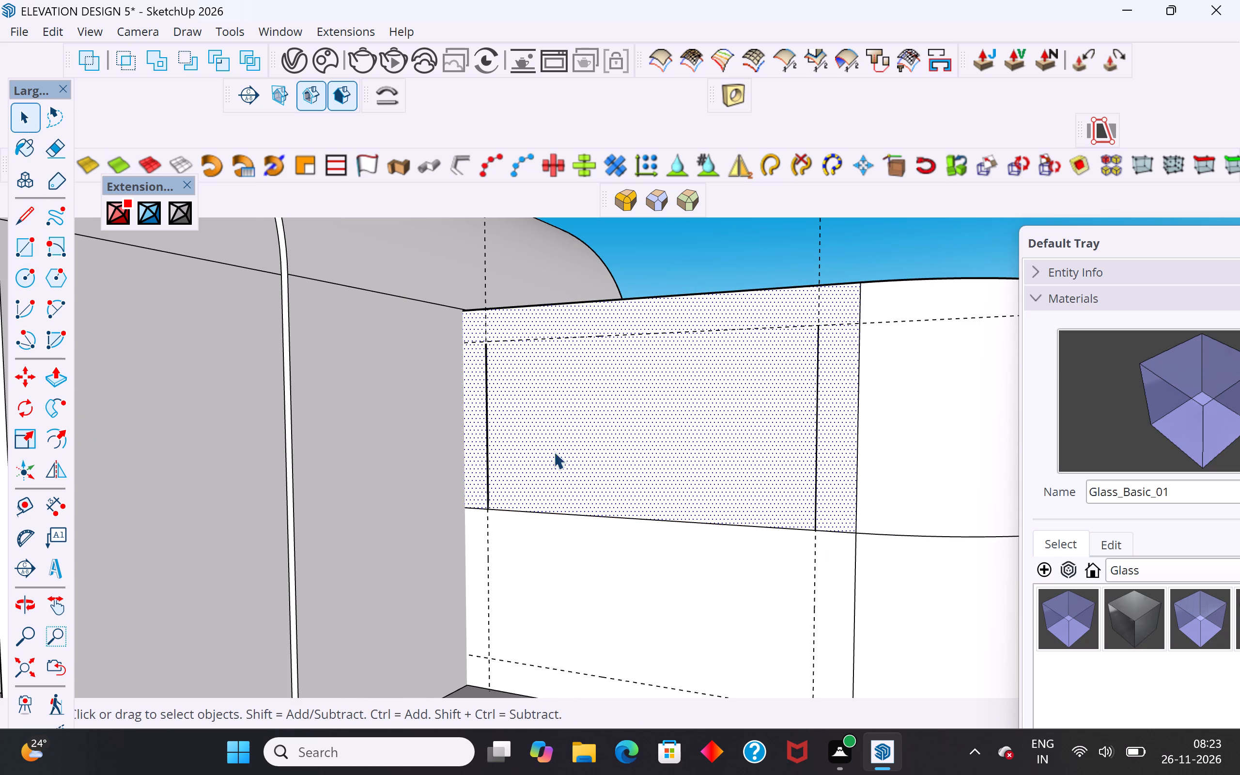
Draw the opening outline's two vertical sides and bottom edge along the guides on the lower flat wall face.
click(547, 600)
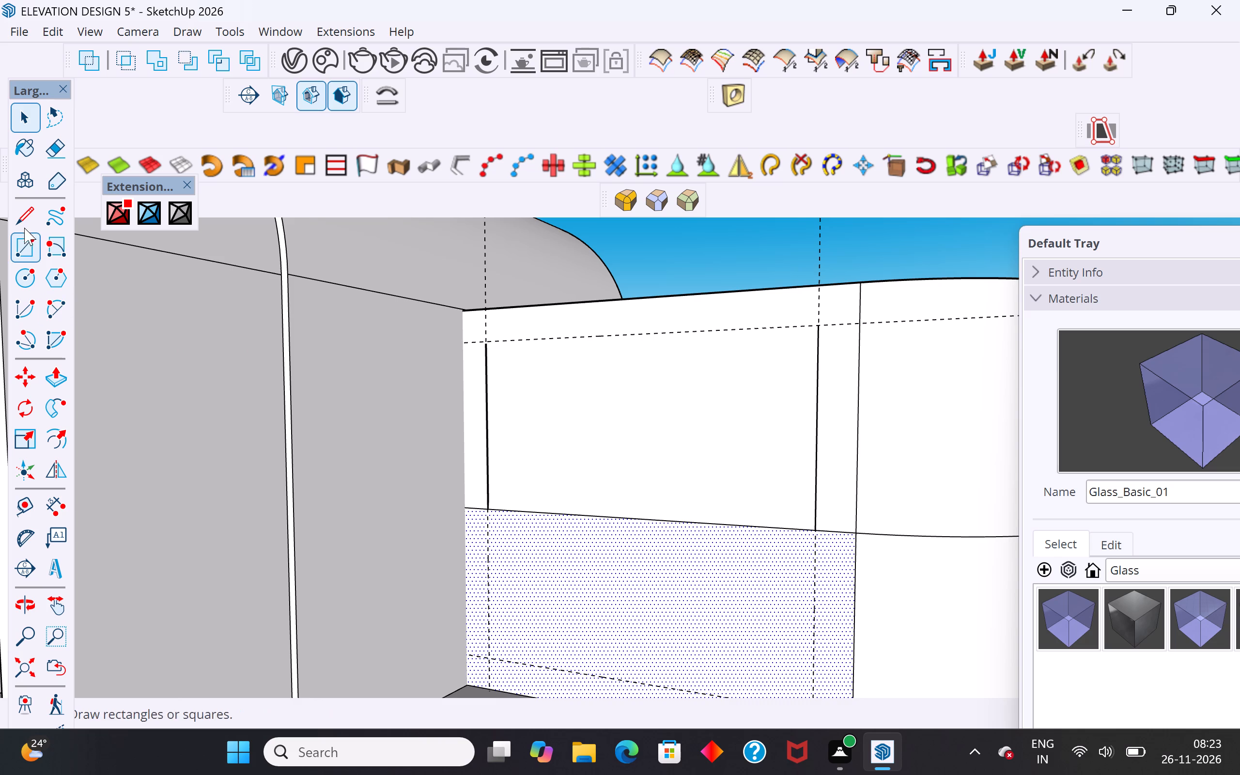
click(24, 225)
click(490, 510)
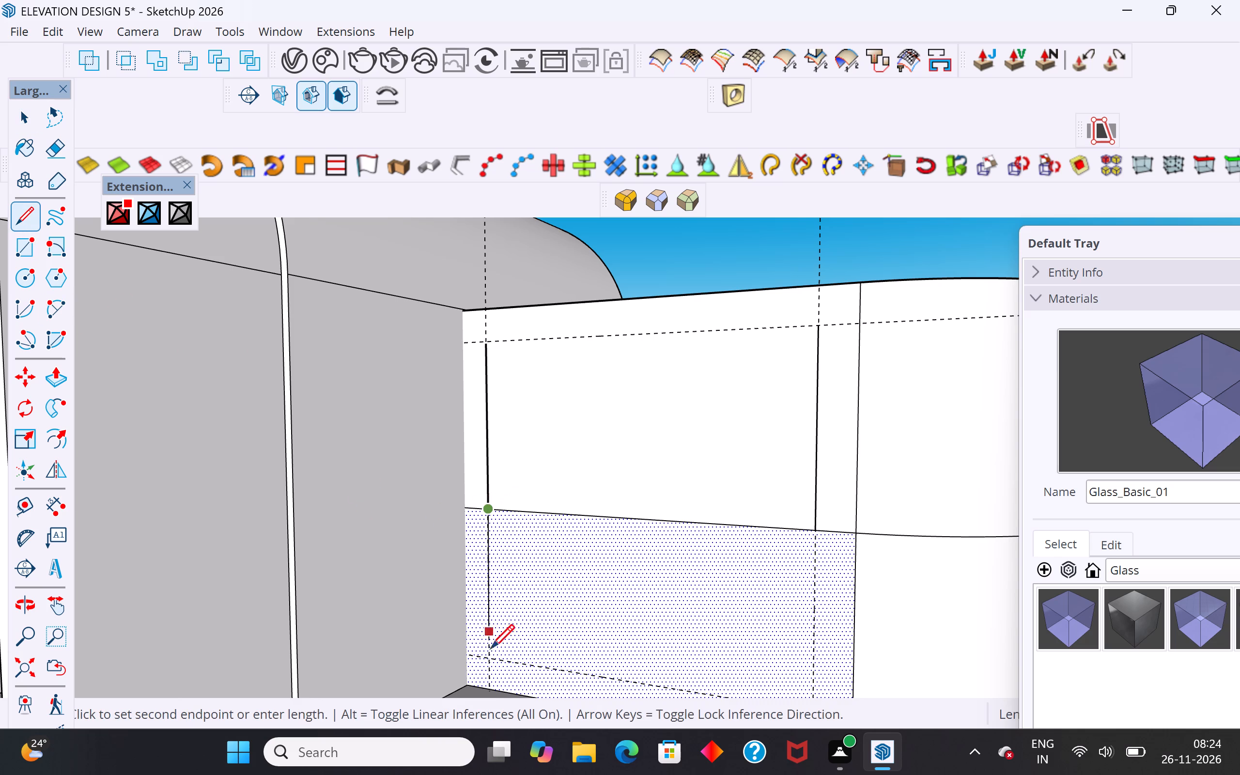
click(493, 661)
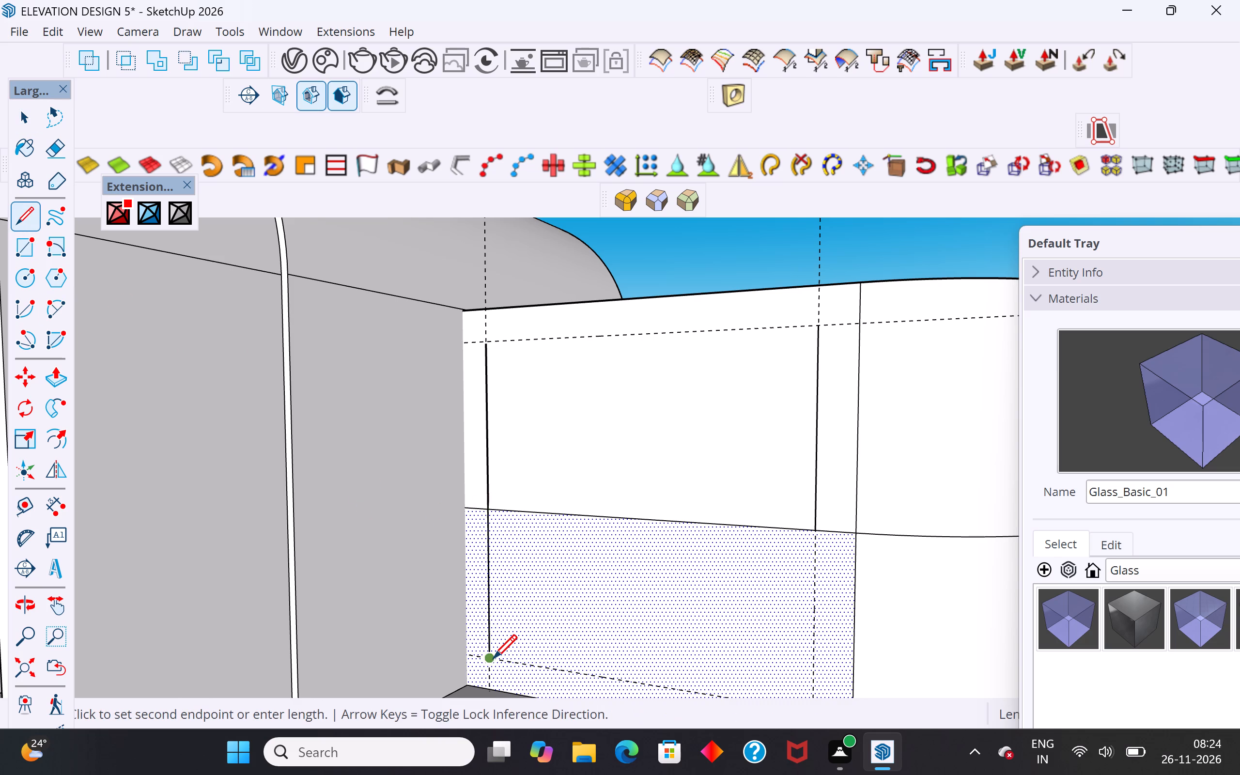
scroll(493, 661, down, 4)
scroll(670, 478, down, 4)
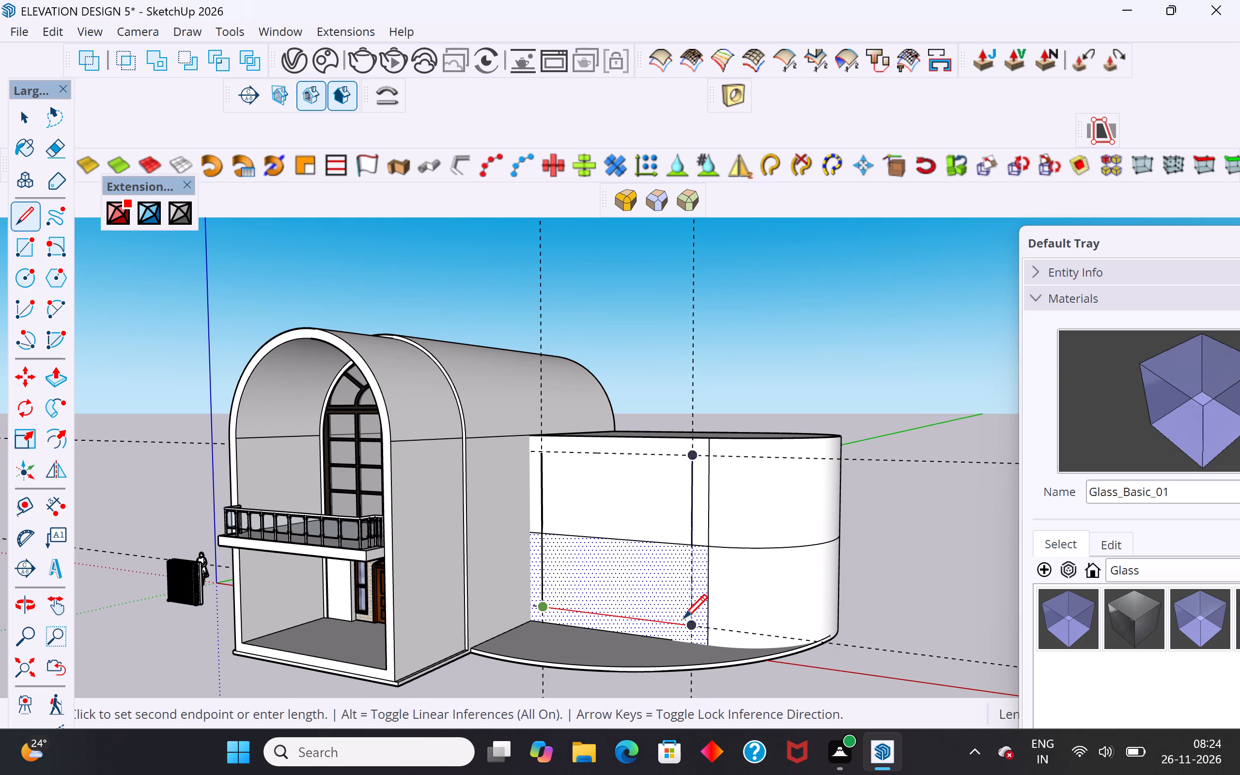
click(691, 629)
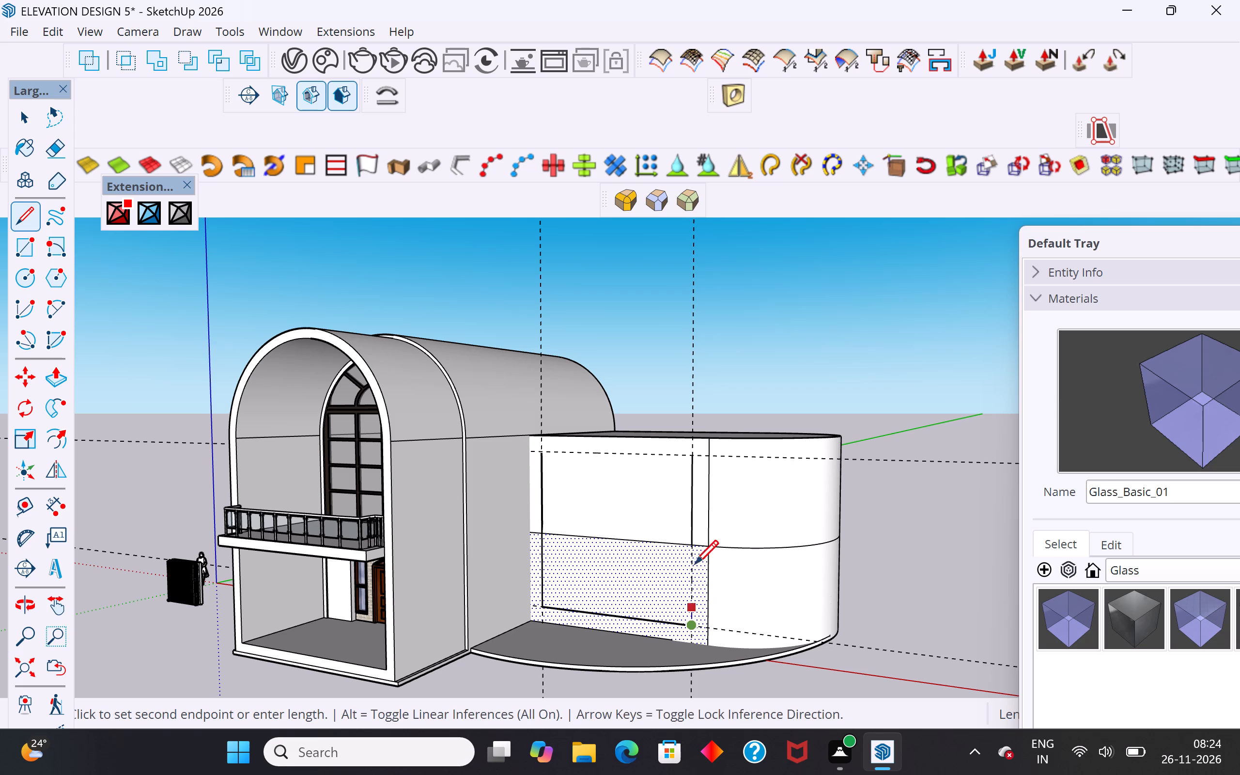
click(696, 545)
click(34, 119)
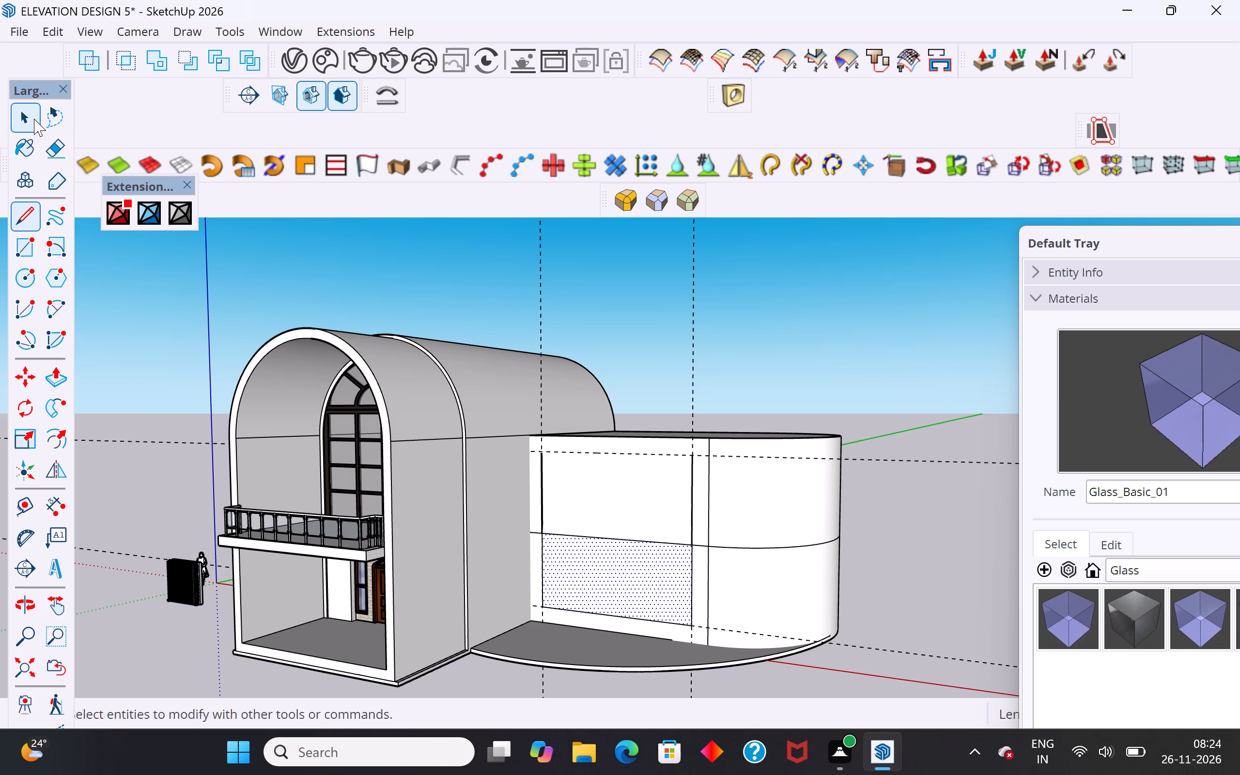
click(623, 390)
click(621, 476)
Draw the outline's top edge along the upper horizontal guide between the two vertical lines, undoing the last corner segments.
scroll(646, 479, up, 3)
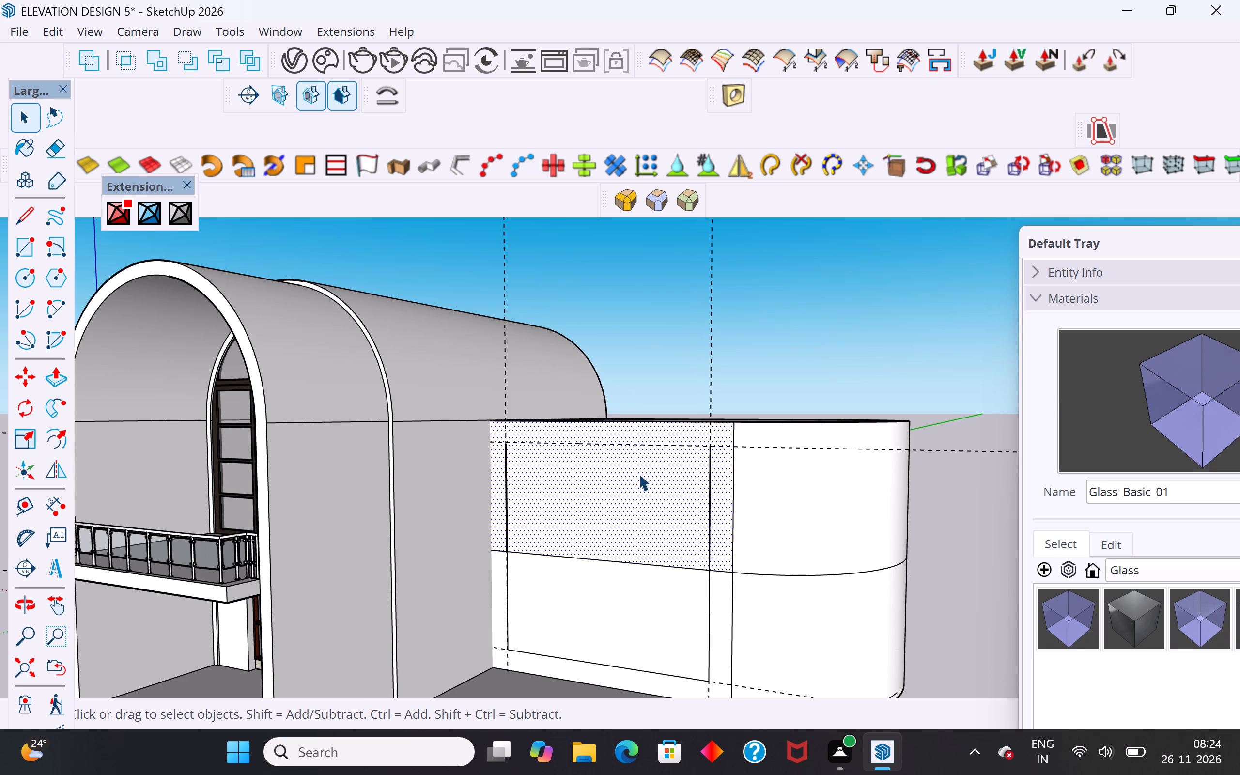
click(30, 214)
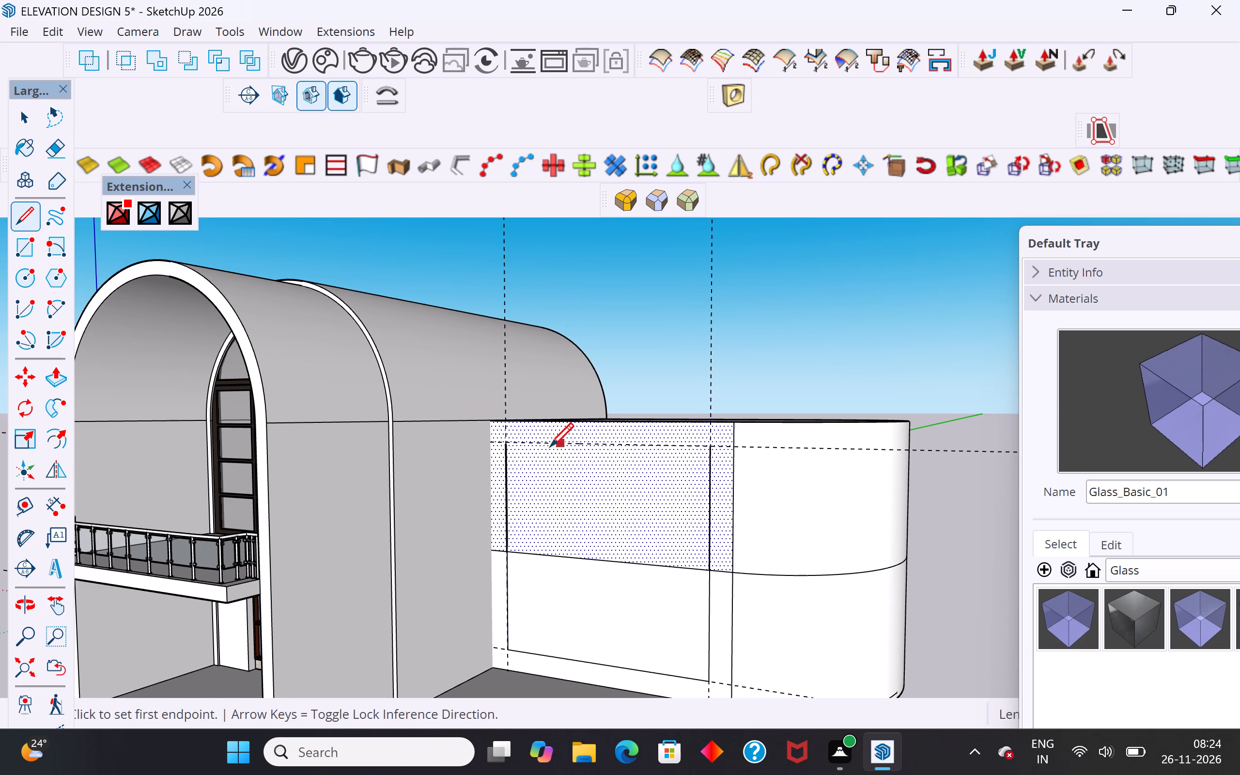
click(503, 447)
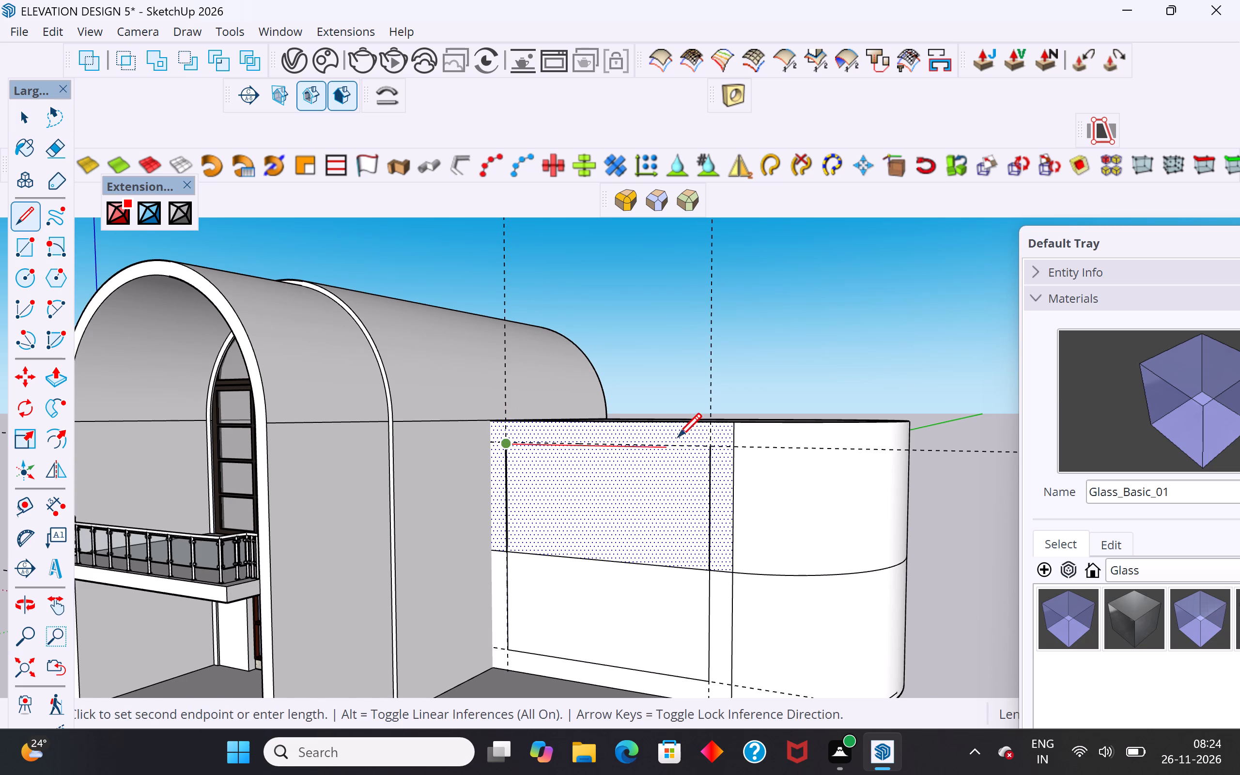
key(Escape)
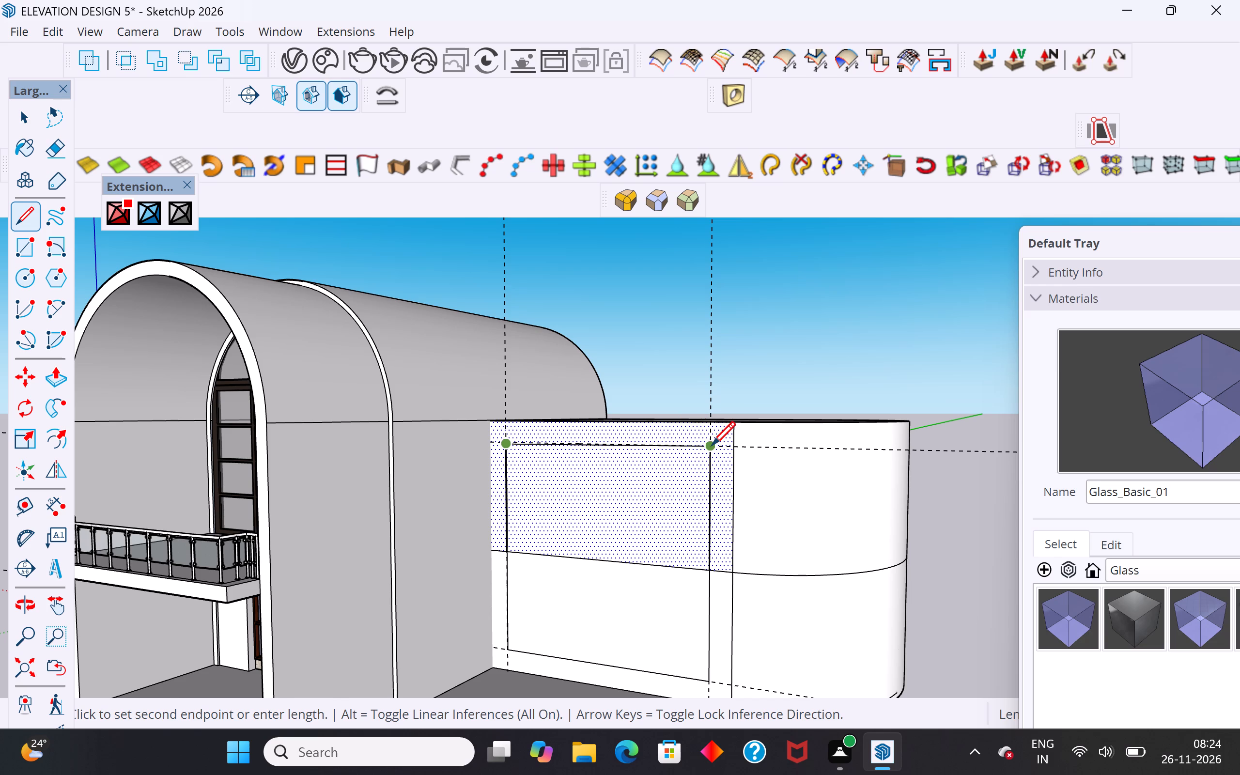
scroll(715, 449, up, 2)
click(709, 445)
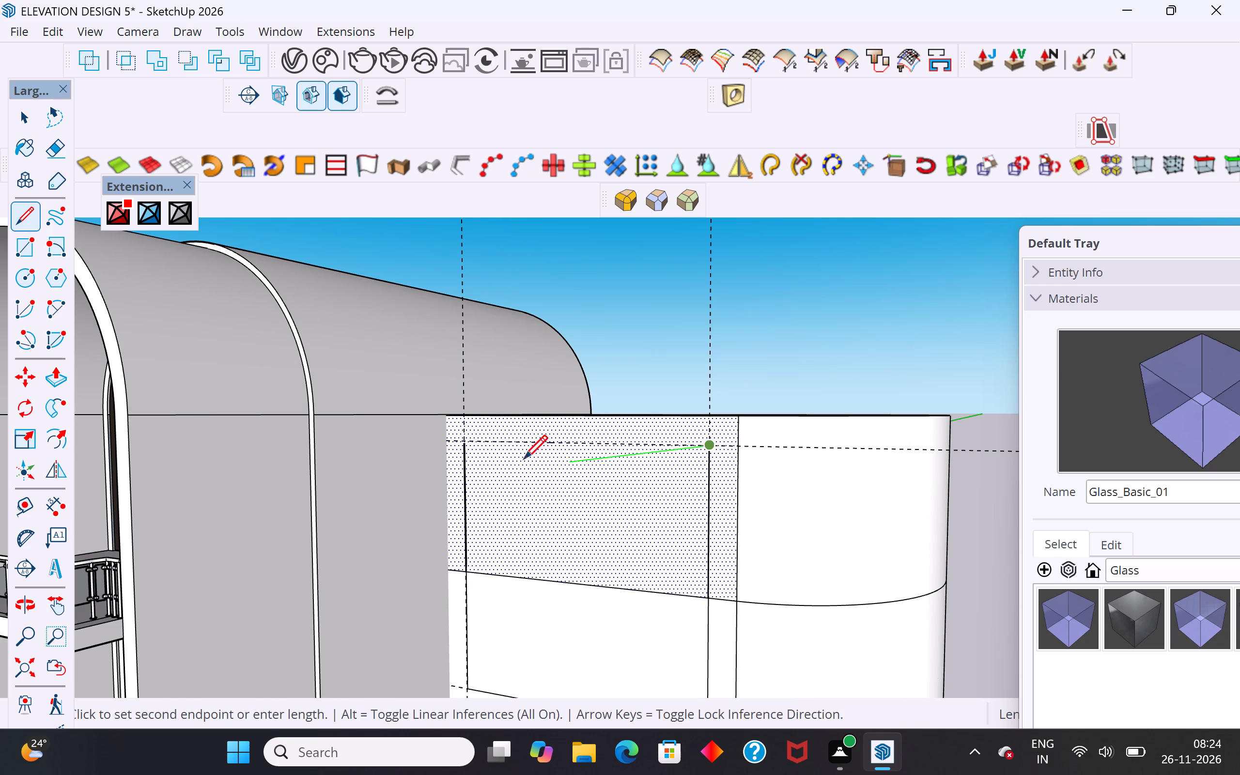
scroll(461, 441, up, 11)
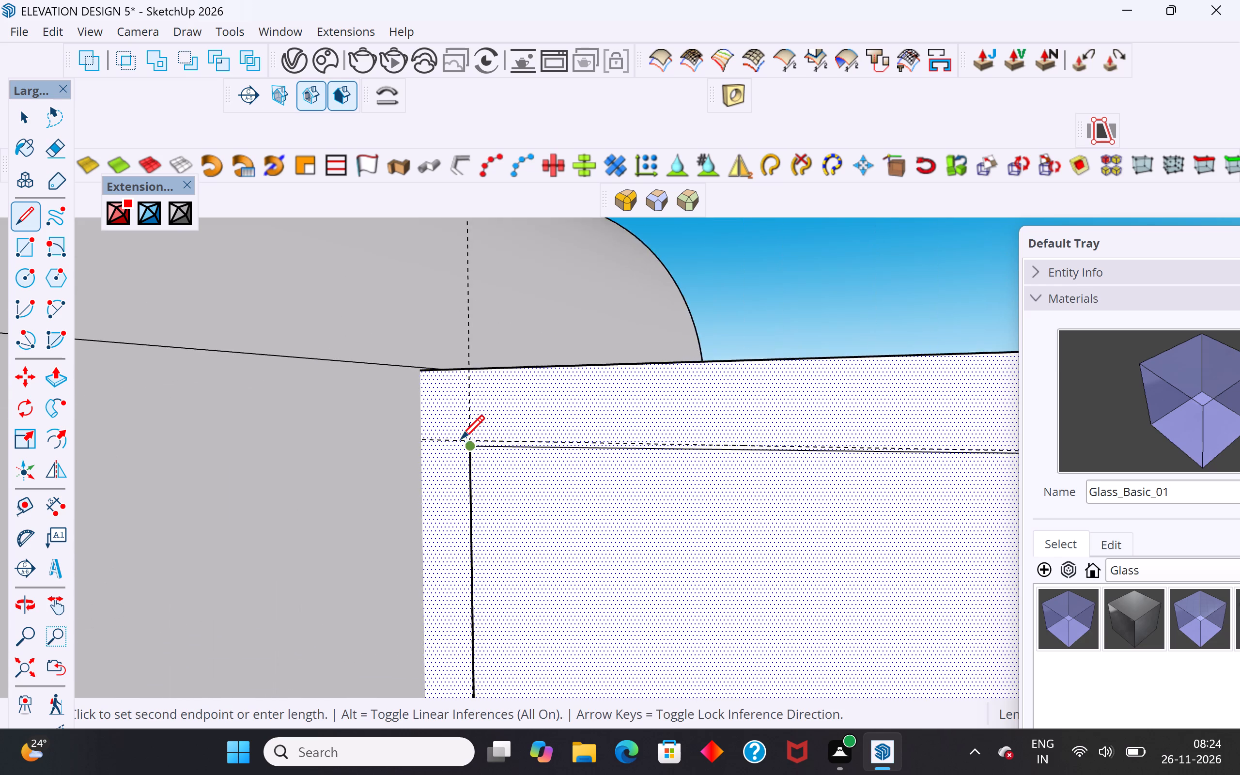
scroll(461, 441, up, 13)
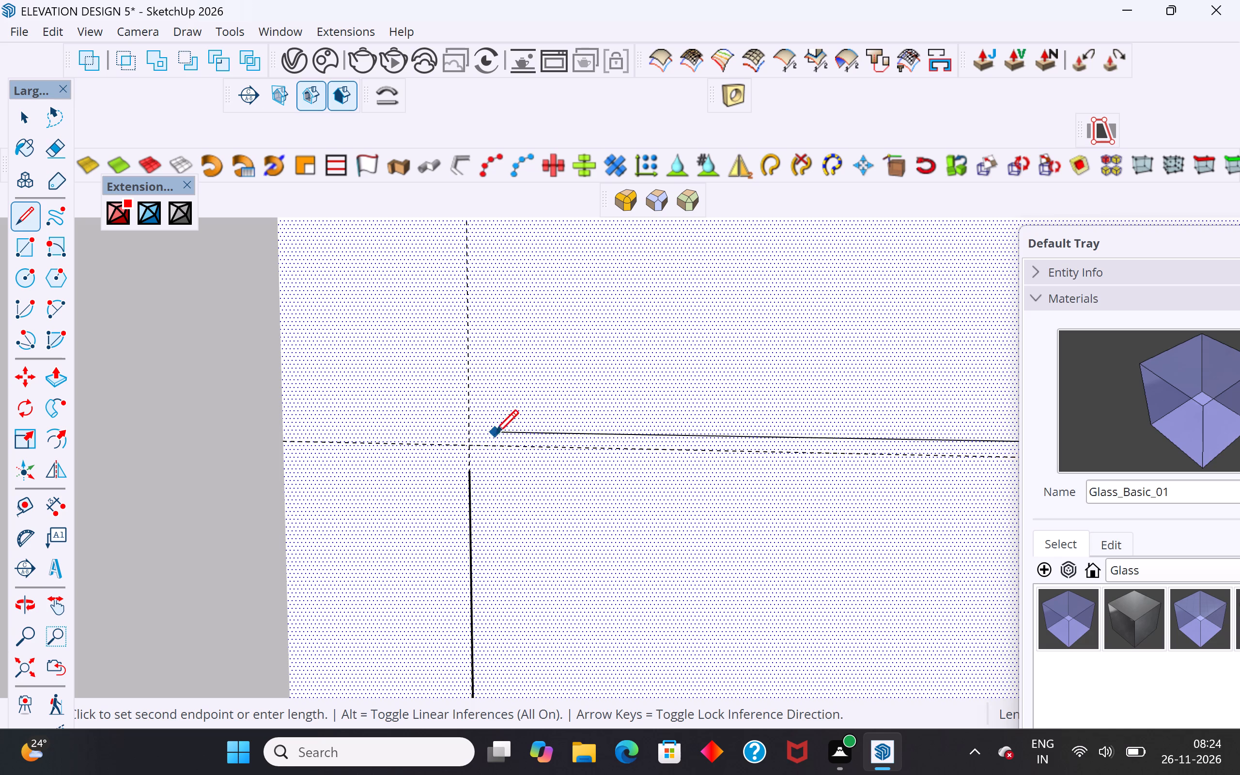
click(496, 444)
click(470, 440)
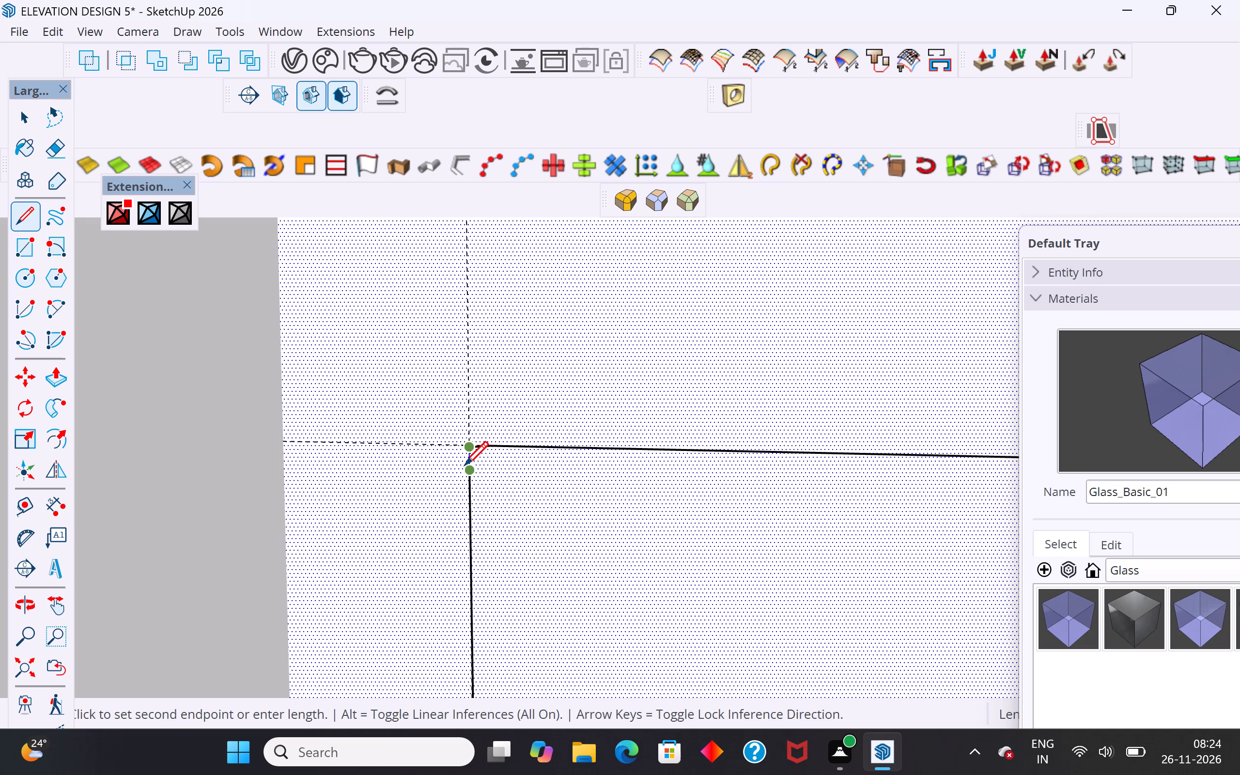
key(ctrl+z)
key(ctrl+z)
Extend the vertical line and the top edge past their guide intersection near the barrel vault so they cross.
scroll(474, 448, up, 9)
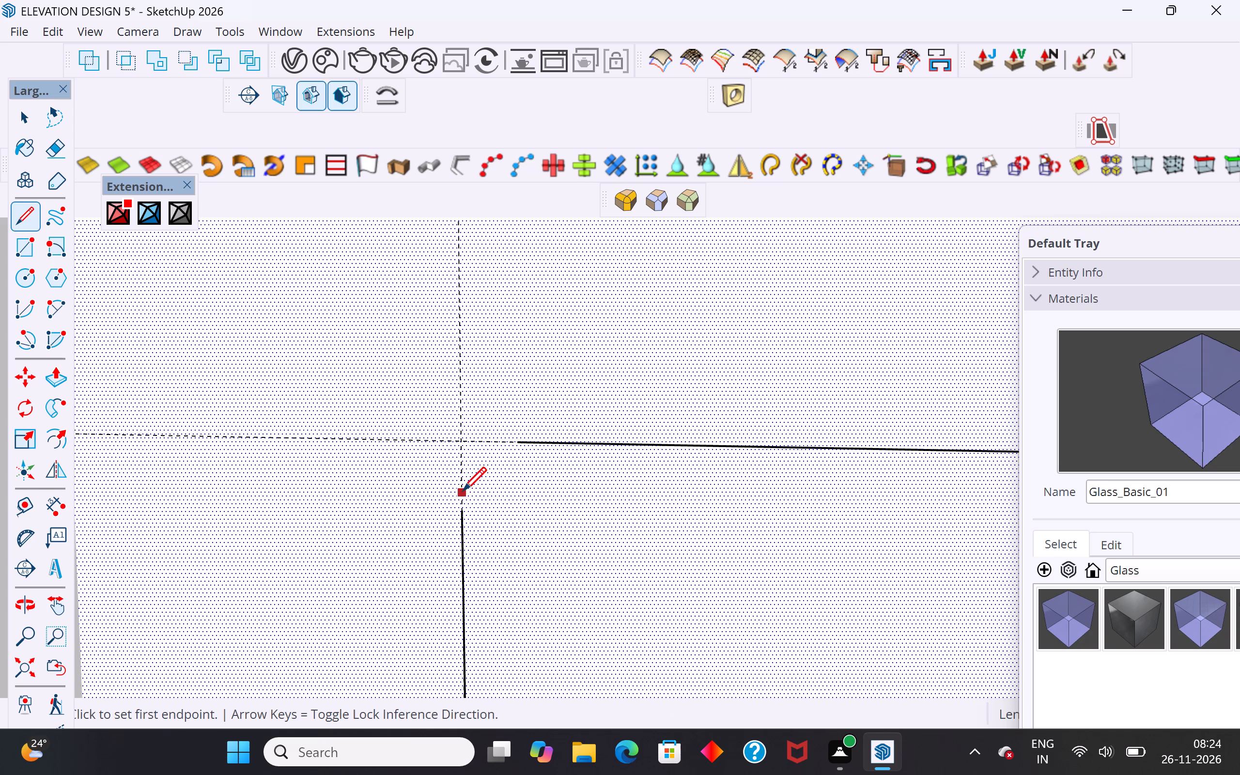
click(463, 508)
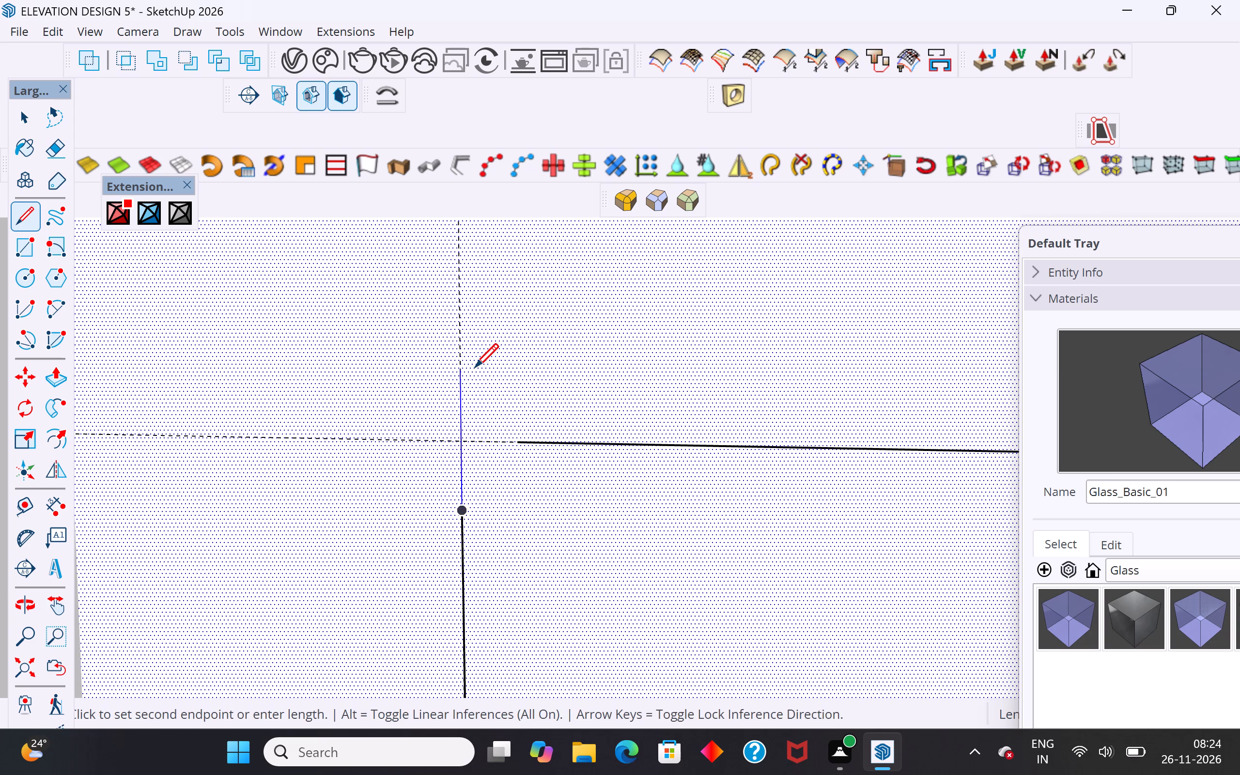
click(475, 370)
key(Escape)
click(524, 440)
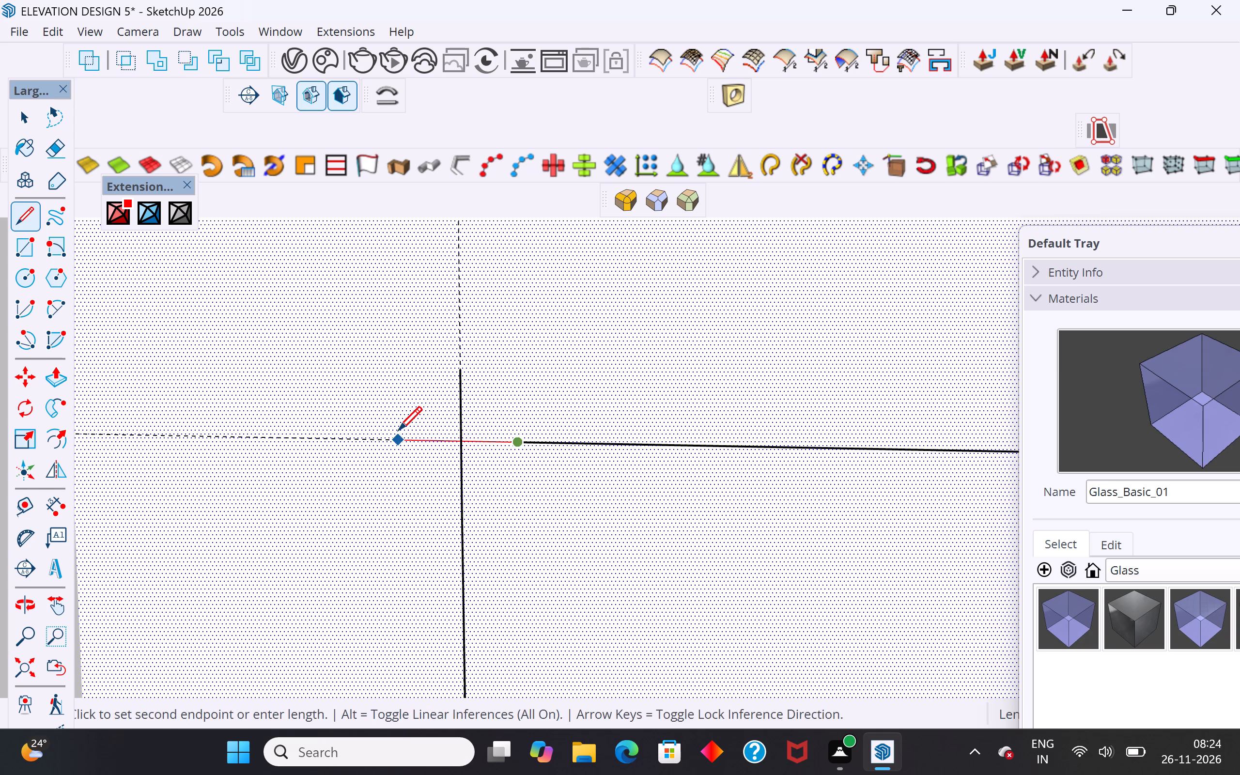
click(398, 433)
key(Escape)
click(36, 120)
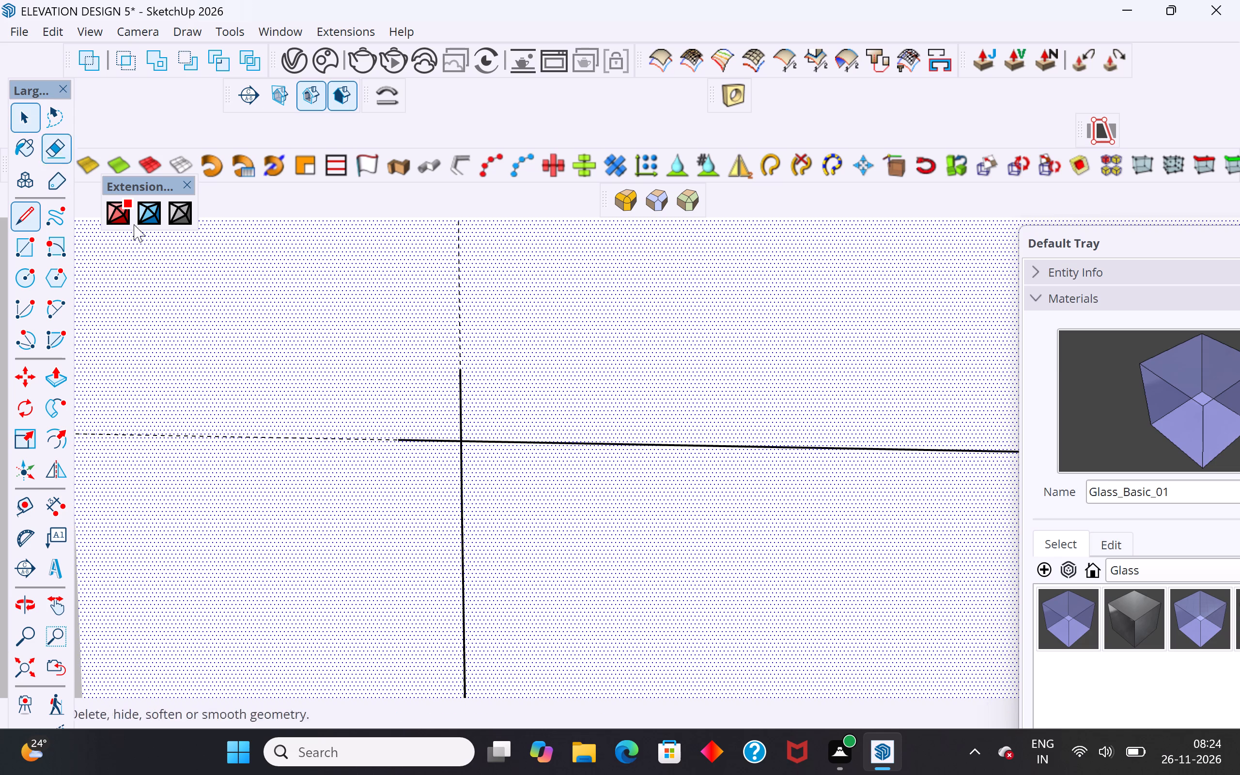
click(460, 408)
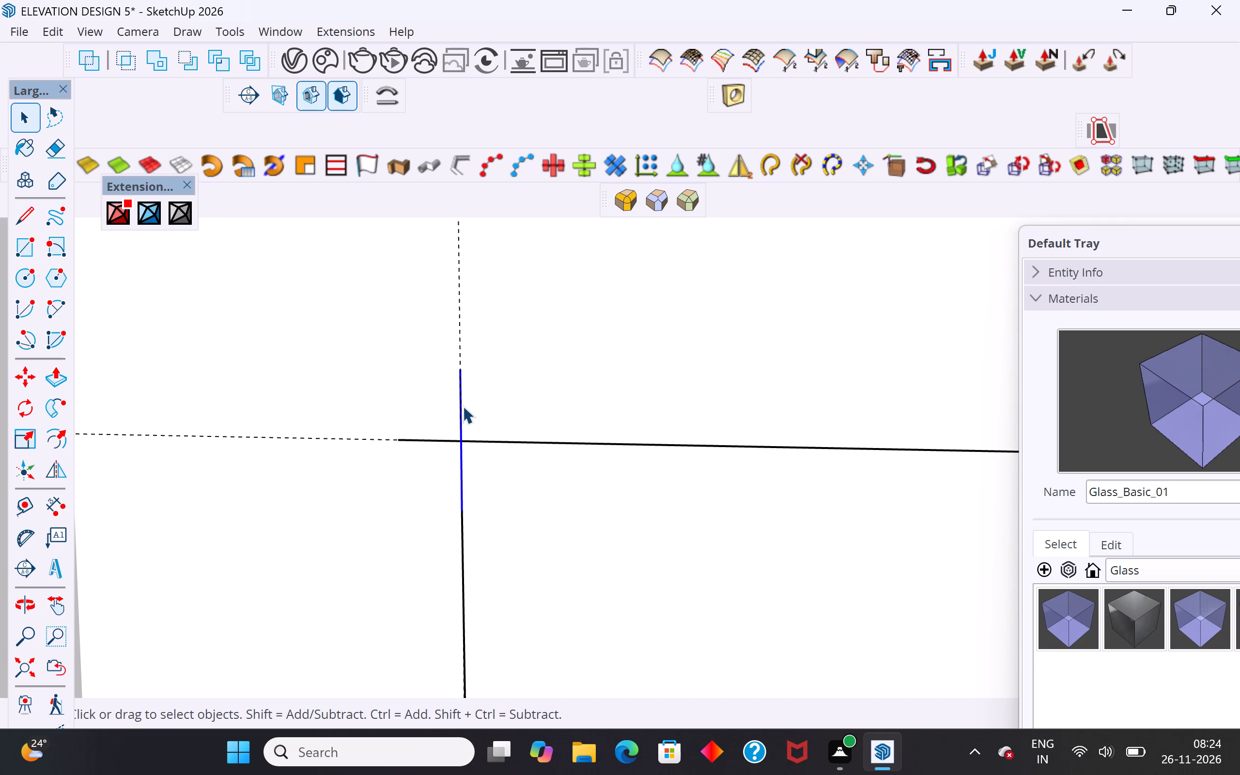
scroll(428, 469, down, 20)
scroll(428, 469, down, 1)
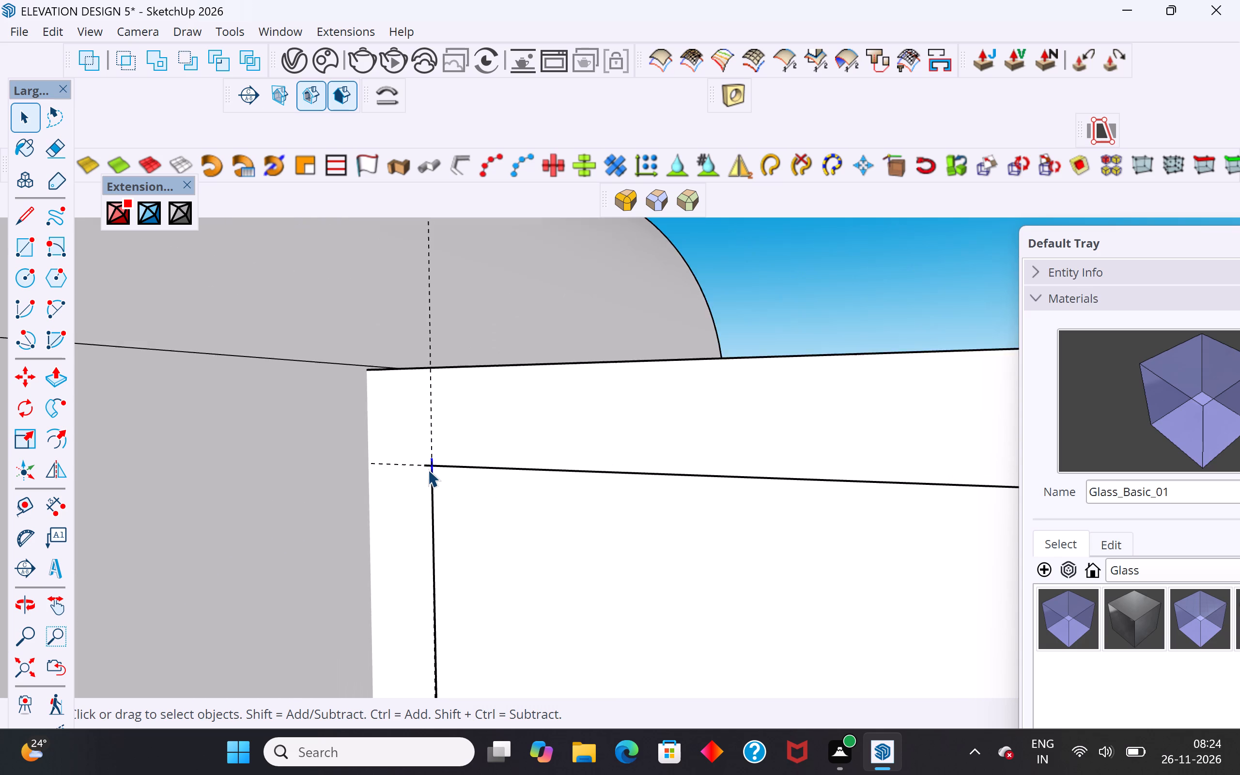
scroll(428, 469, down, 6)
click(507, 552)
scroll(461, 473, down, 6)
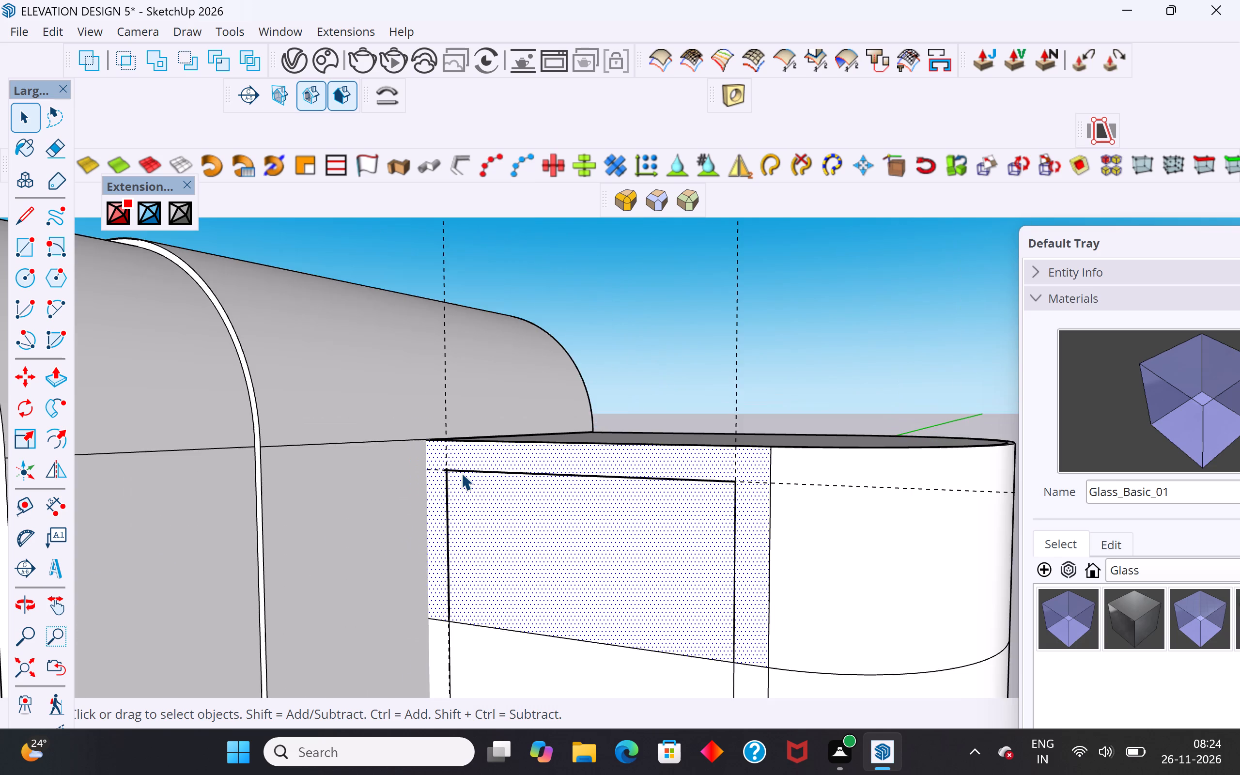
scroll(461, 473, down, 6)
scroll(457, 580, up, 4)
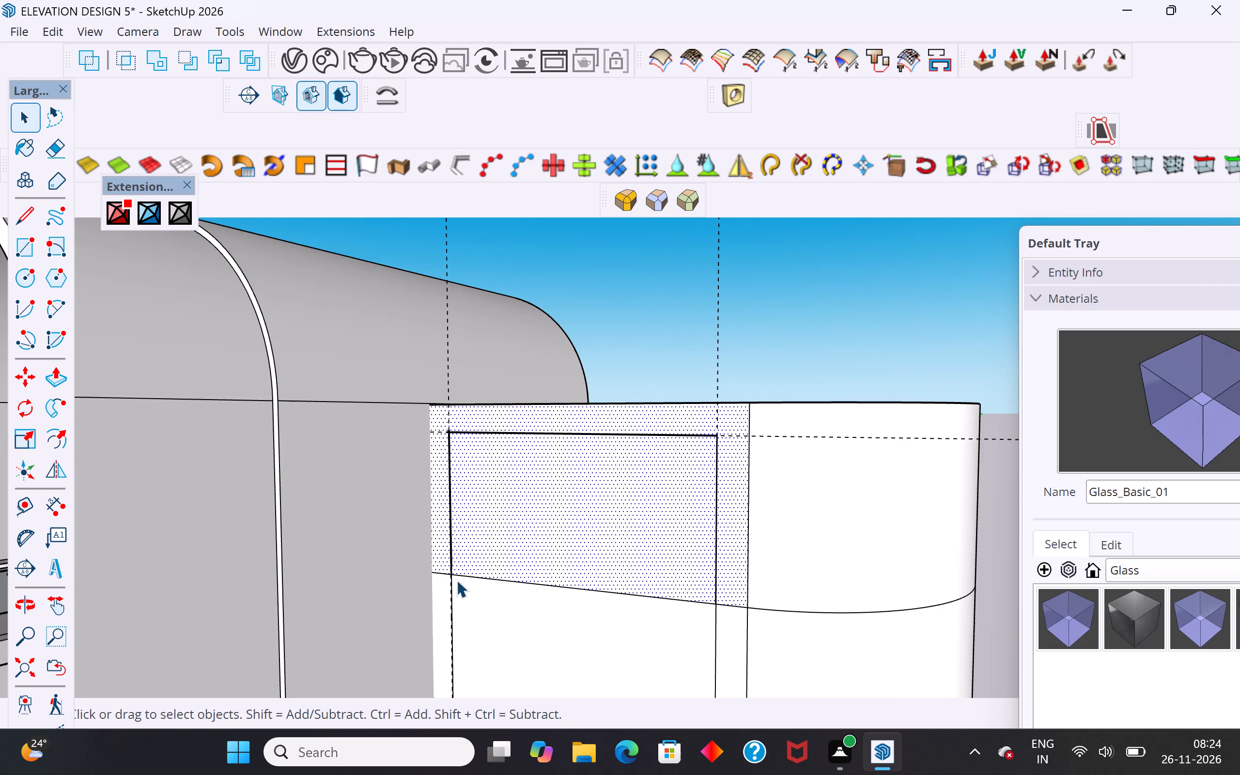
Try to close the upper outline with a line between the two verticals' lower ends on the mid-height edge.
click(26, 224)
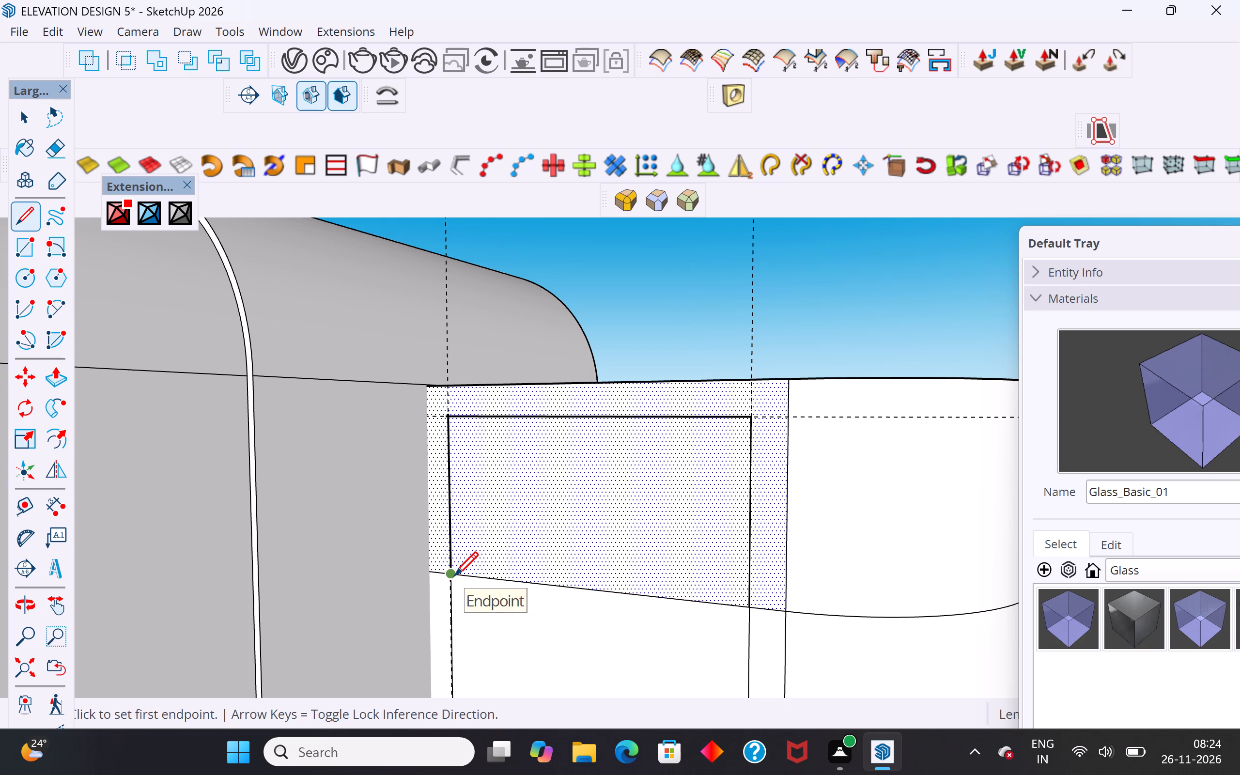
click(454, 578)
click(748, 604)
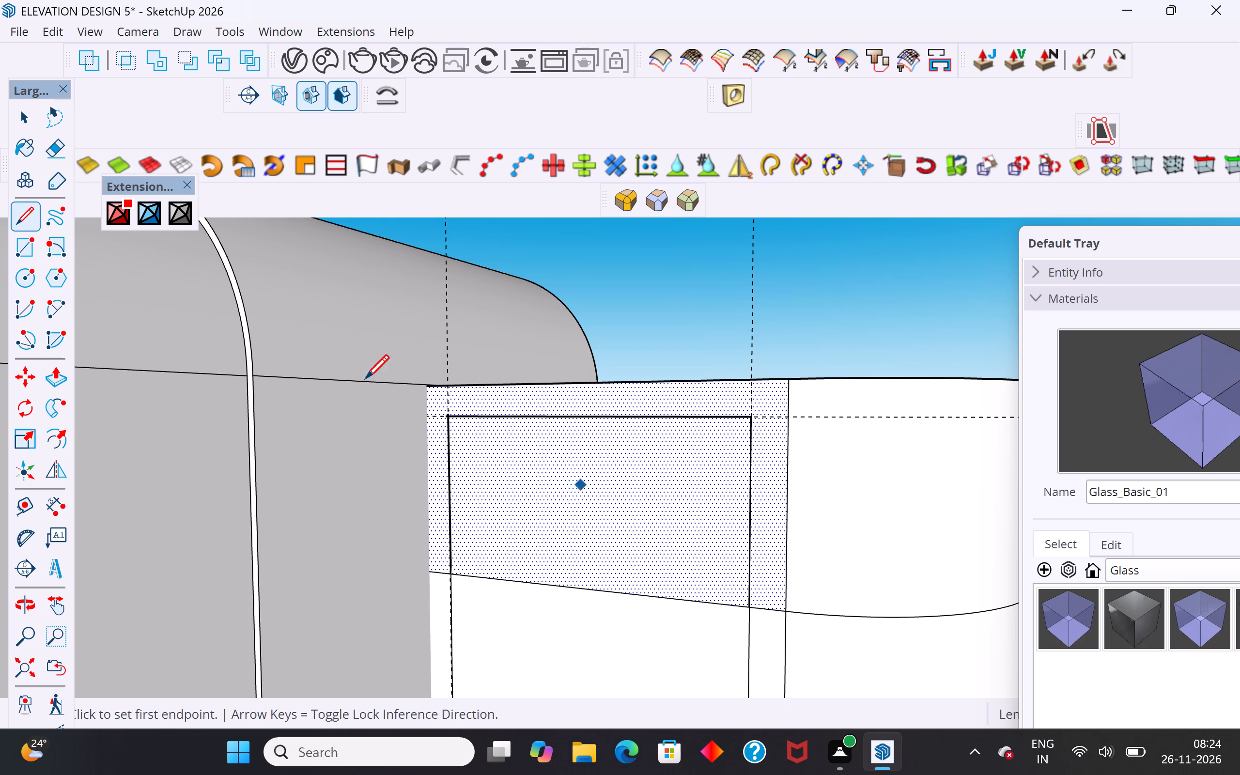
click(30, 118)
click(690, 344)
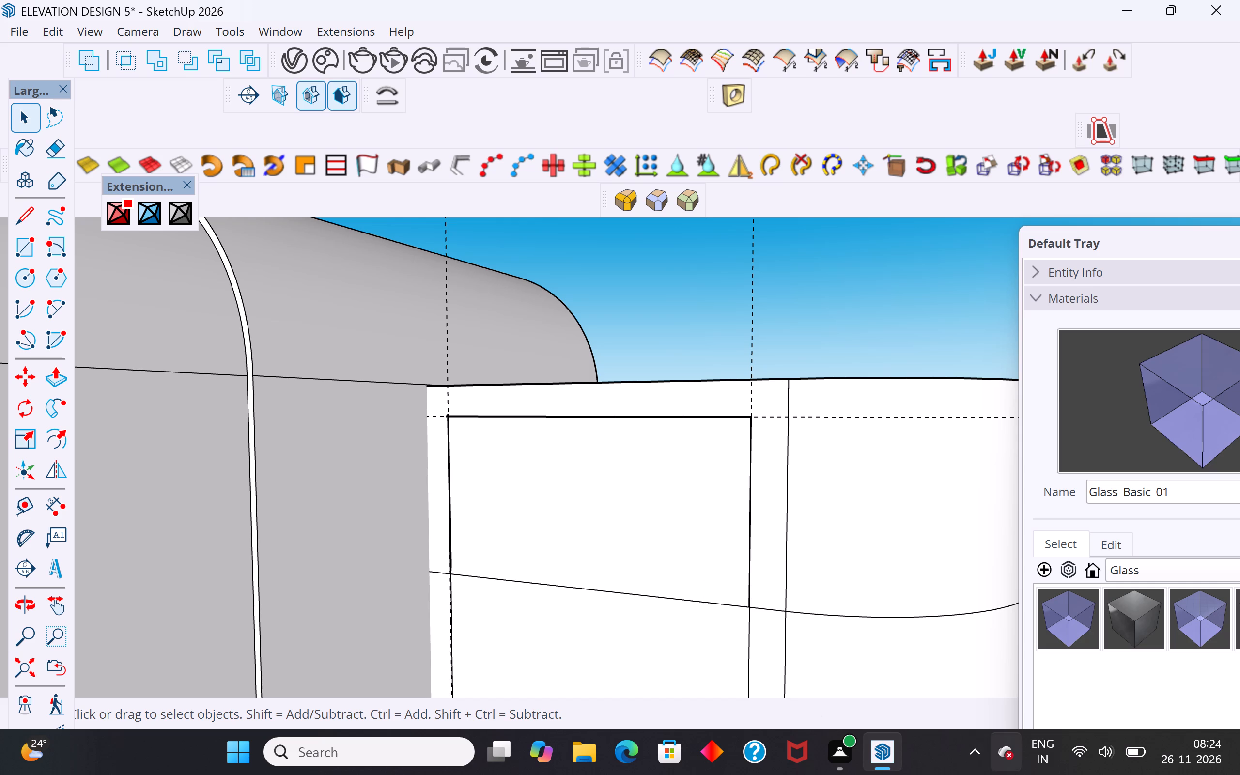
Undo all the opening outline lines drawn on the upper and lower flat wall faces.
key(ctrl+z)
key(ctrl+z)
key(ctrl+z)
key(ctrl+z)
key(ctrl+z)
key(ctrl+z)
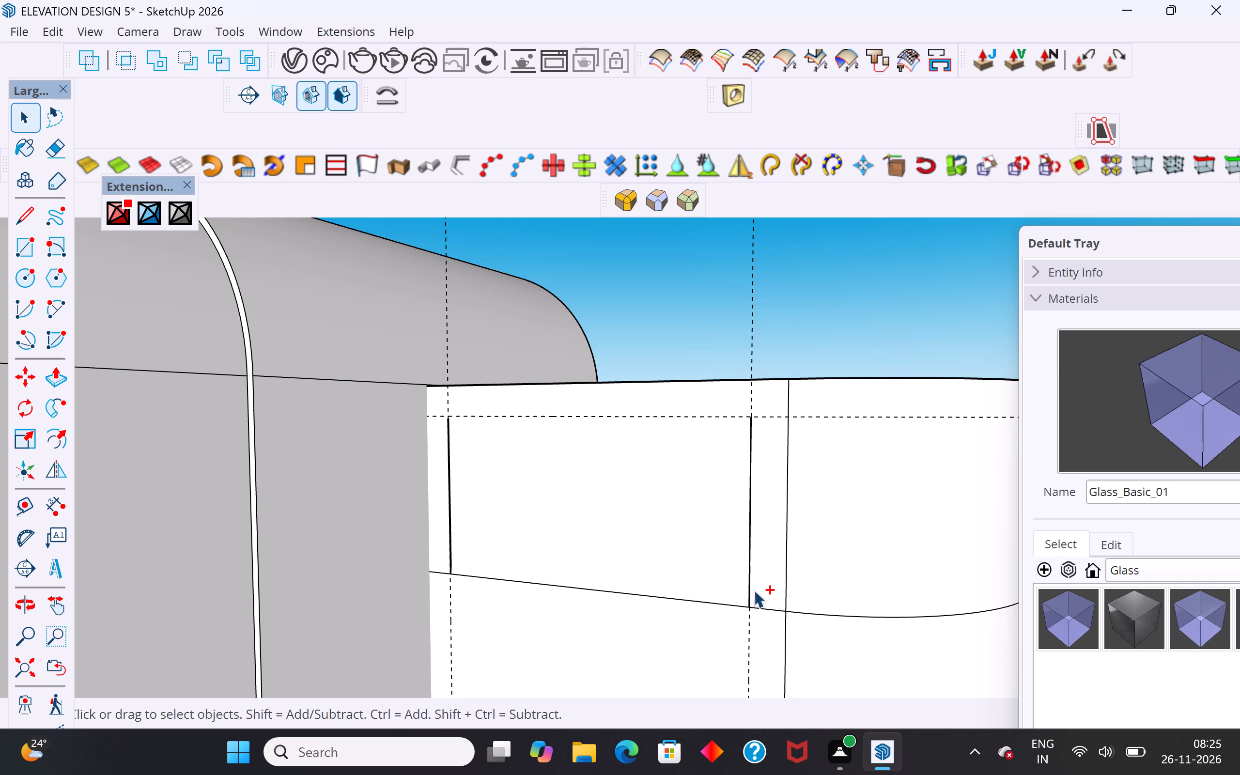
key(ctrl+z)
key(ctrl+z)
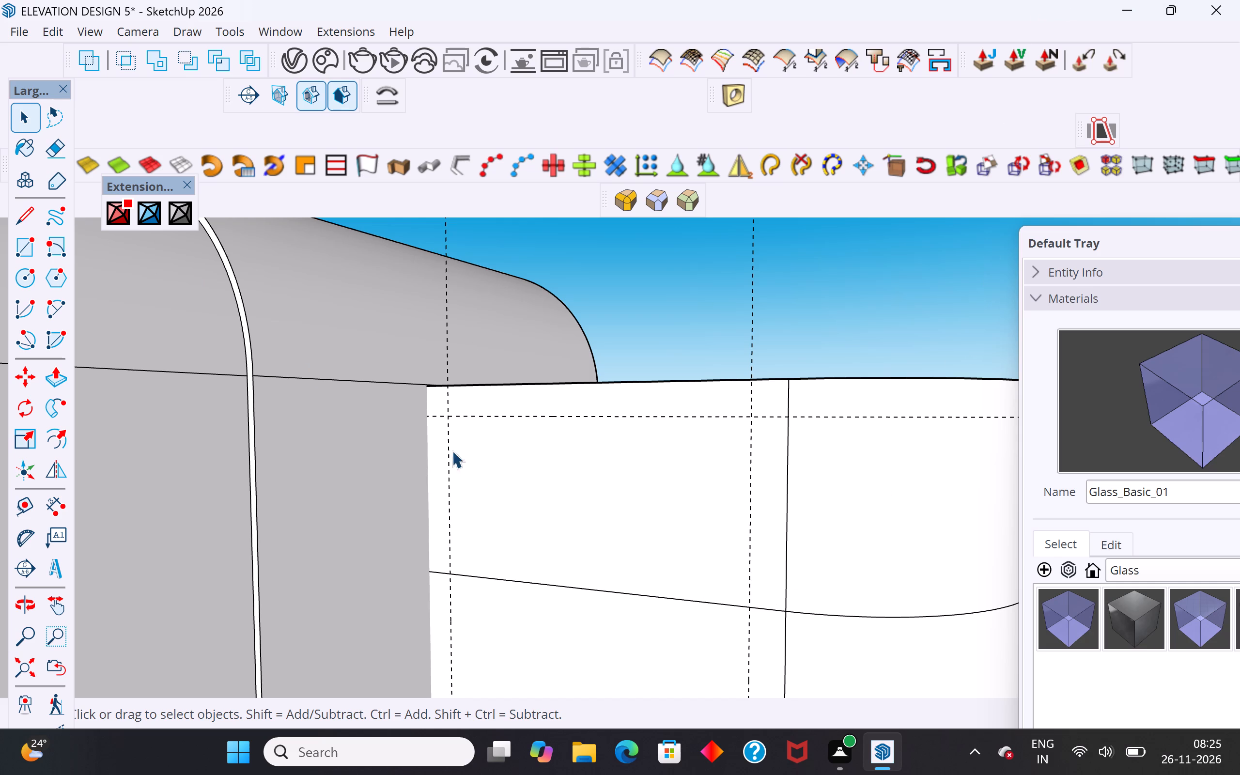
Draw a freehand rectangle on the upper flat wall face, inside the vertical guides and below the upper horizontal guide.
click(729, 512)
double_click(539, 490)
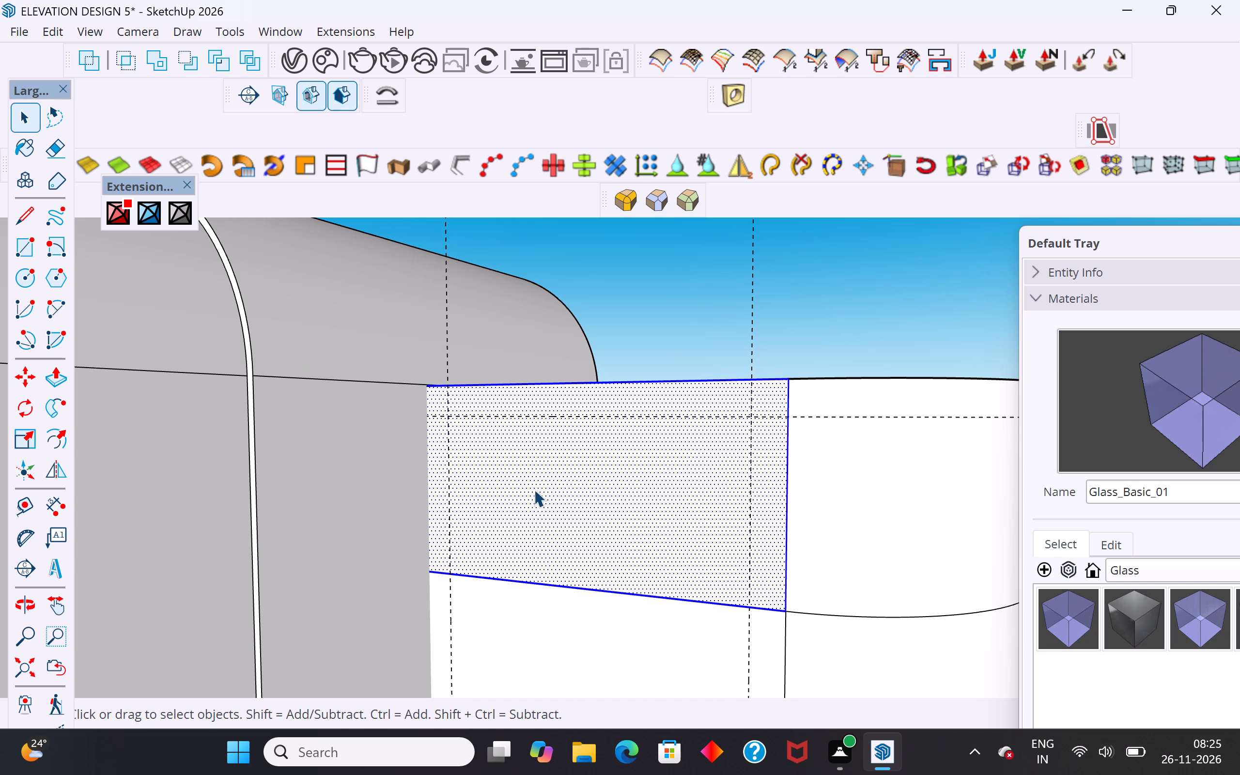
click(28, 254)
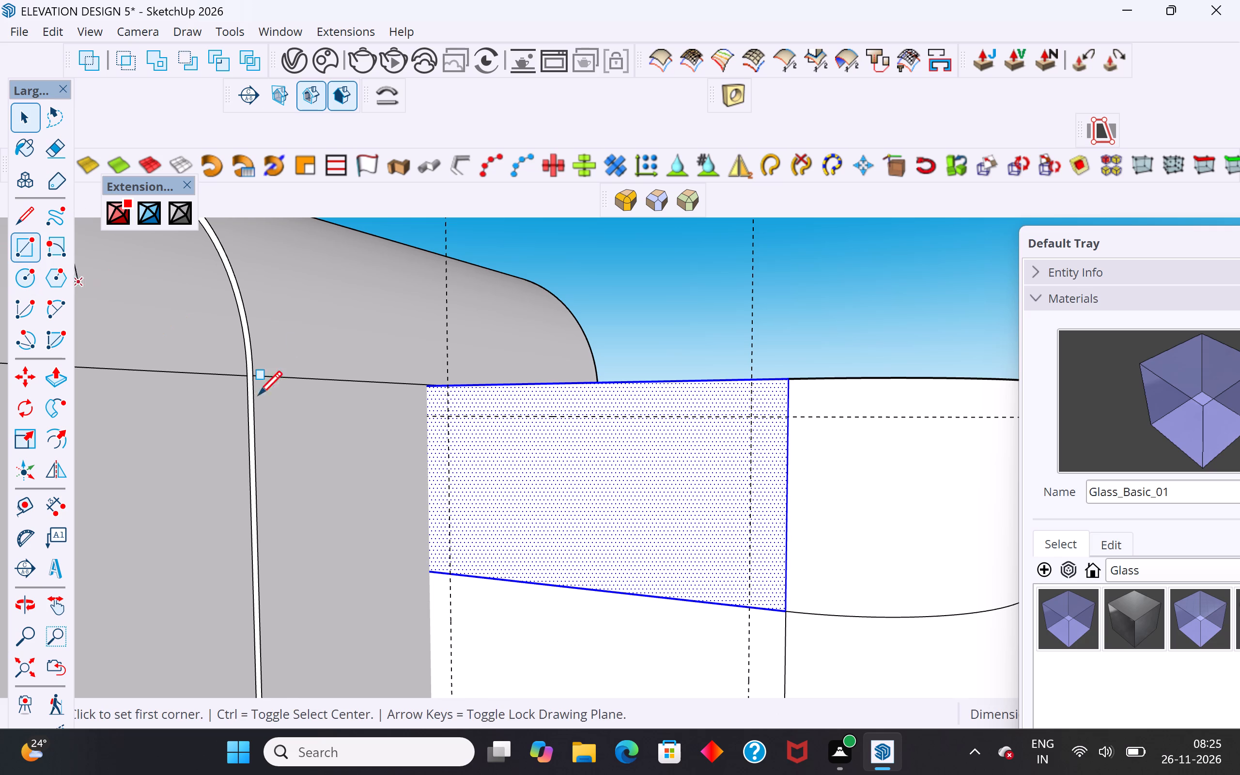
click(480, 436)
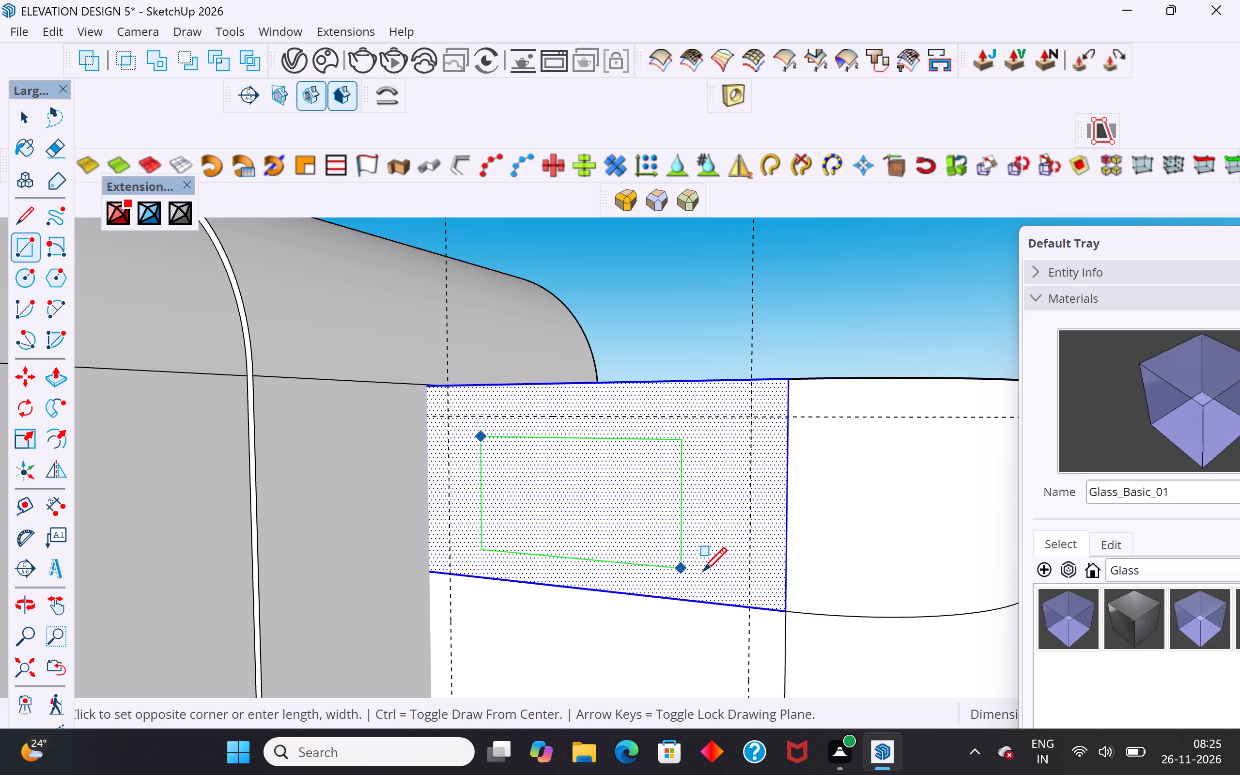
click(709, 573)
click(22, 119)
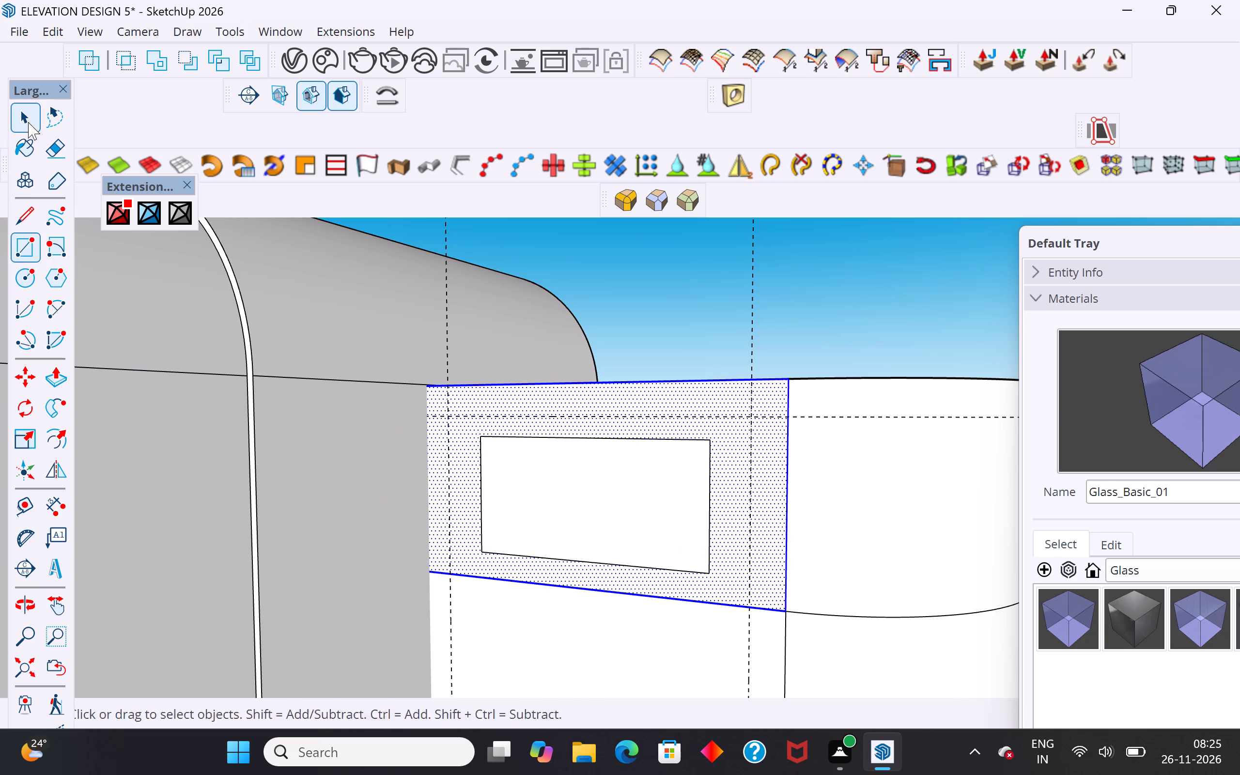
Push the rectangle on the upper flat wall inward to the inner edge of the wing's top rim.
click(635, 315)
click(595, 488)
click(54, 383)
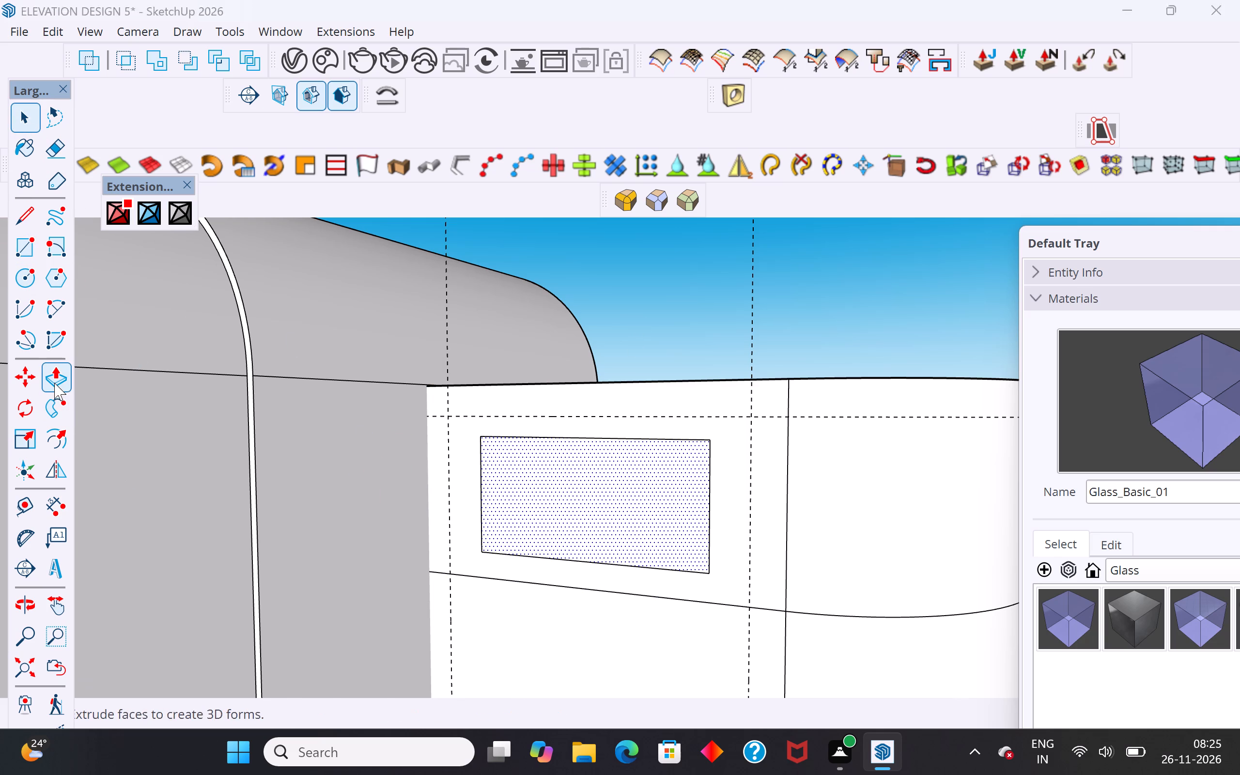
click(500, 435)
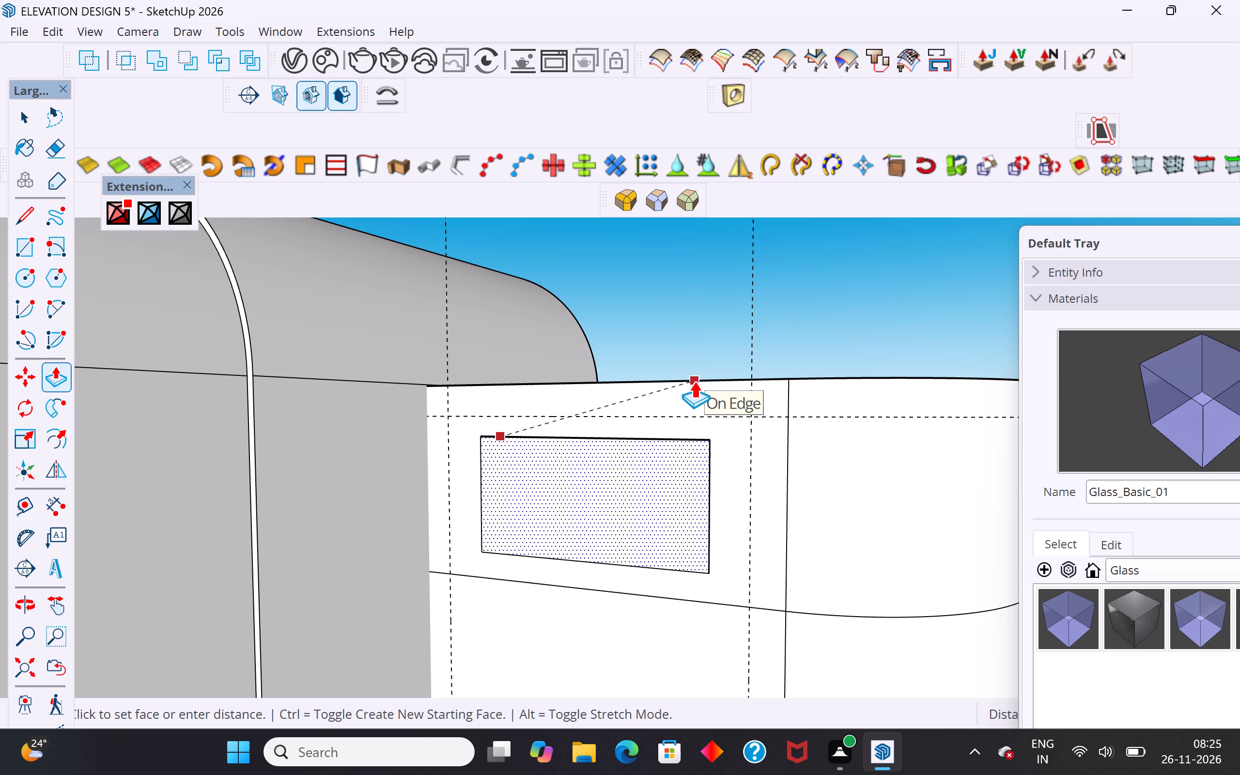
middle_drag(659, 489, 536, 564)
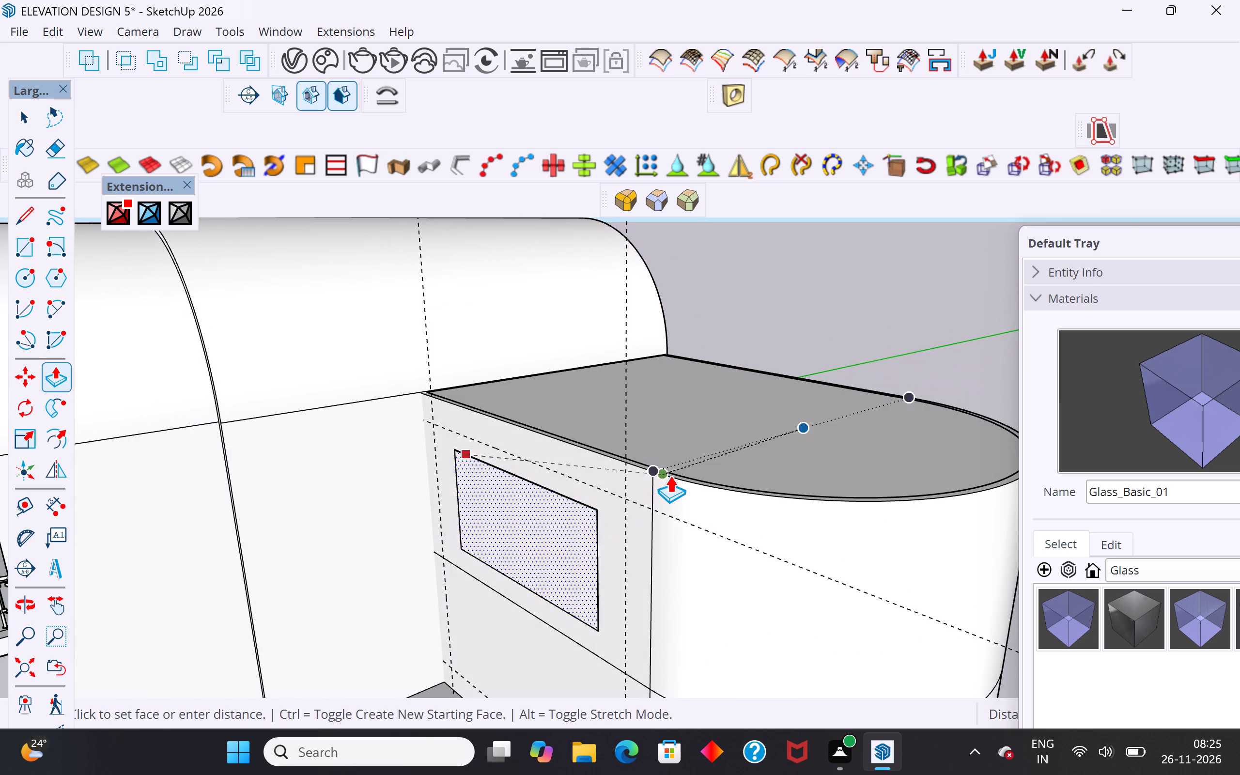
scroll(682, 467, up, 4)
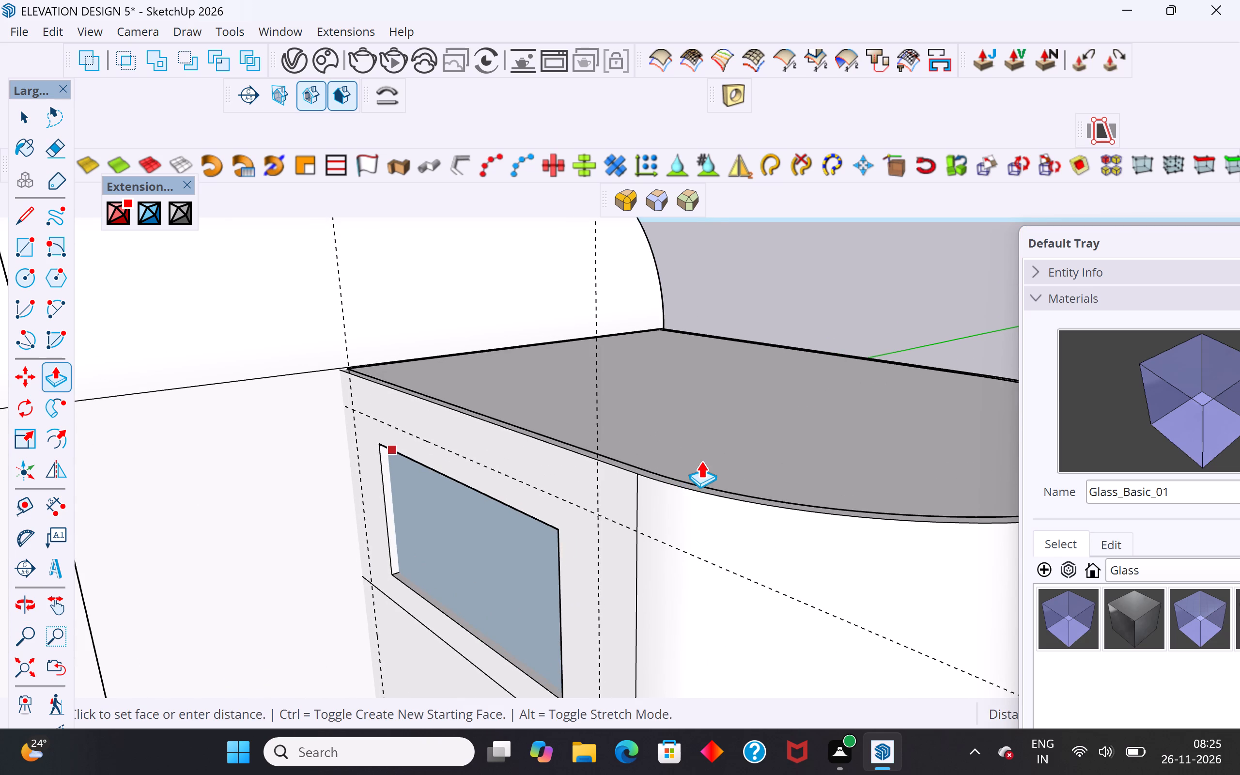
click(693, 478)
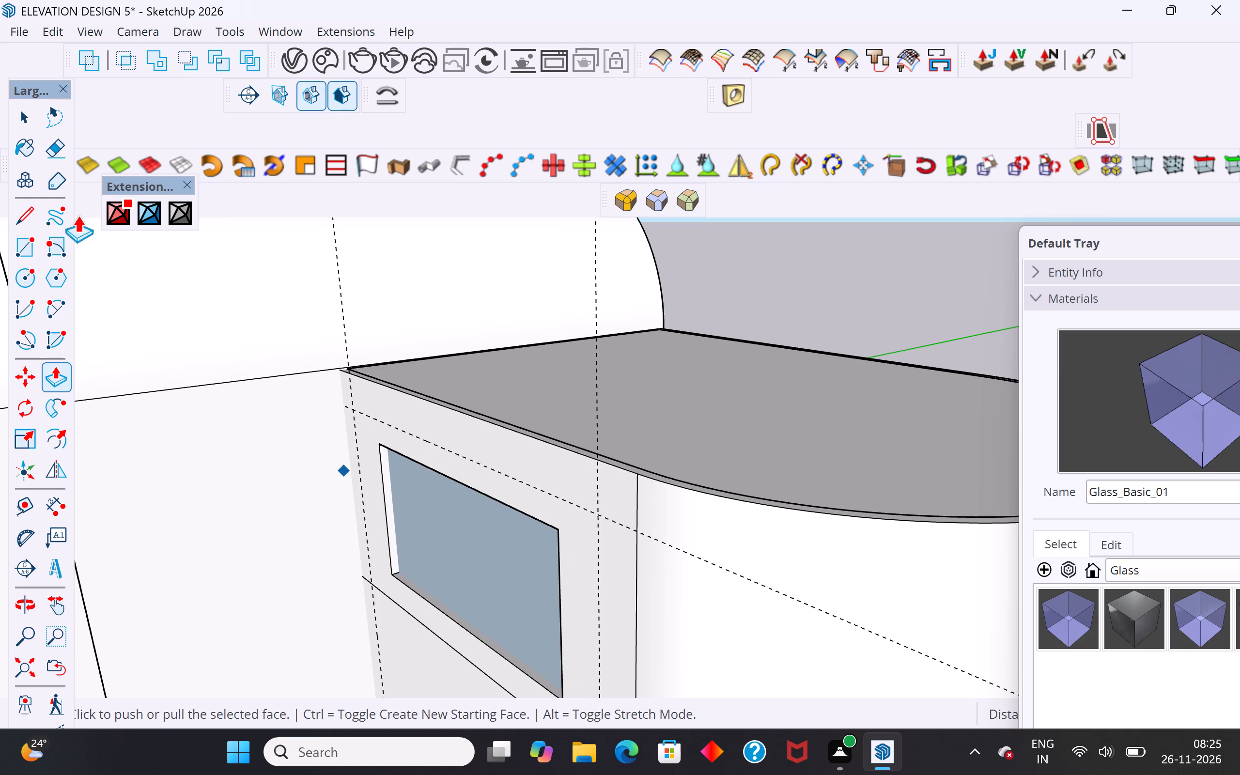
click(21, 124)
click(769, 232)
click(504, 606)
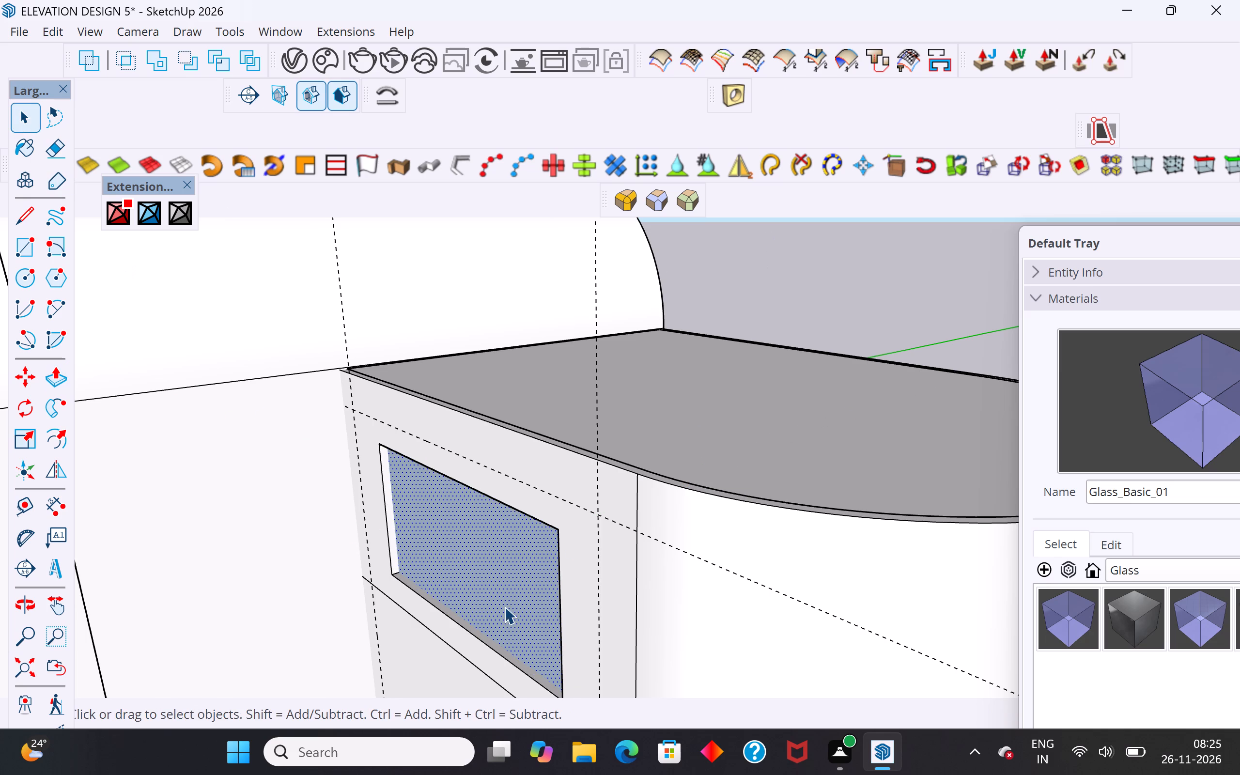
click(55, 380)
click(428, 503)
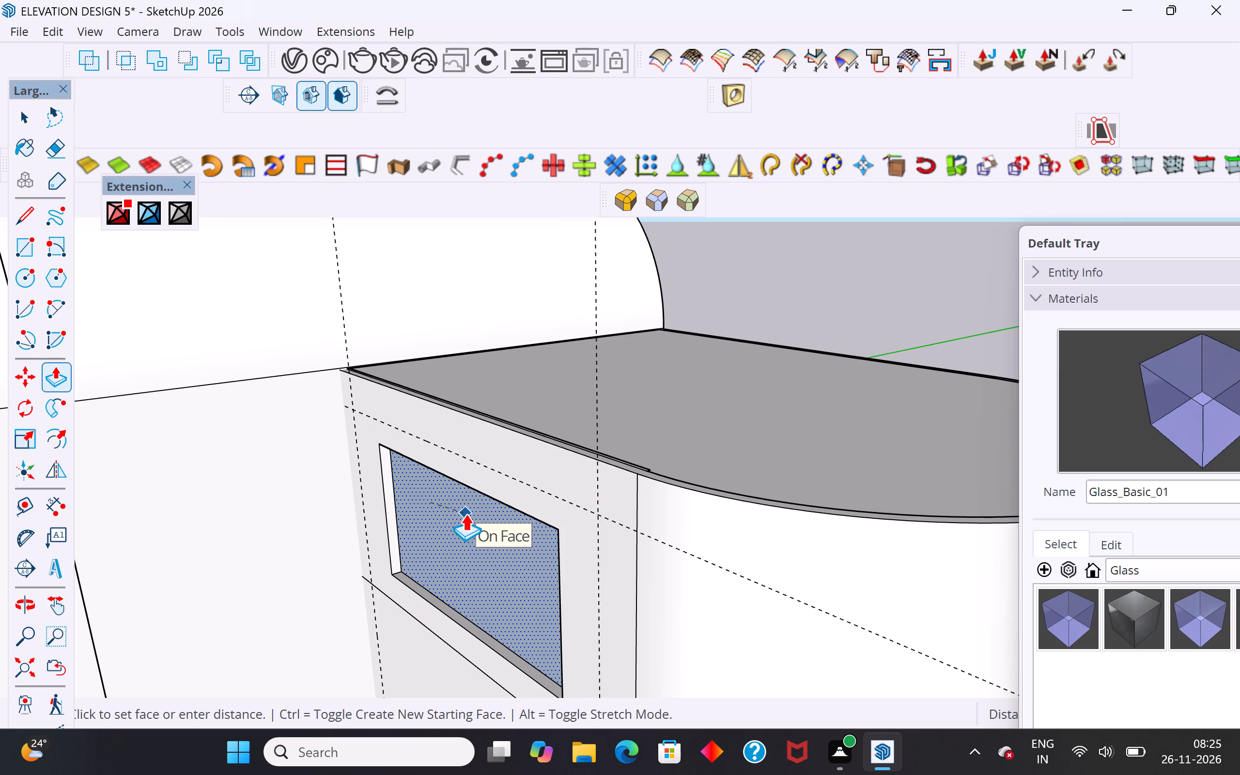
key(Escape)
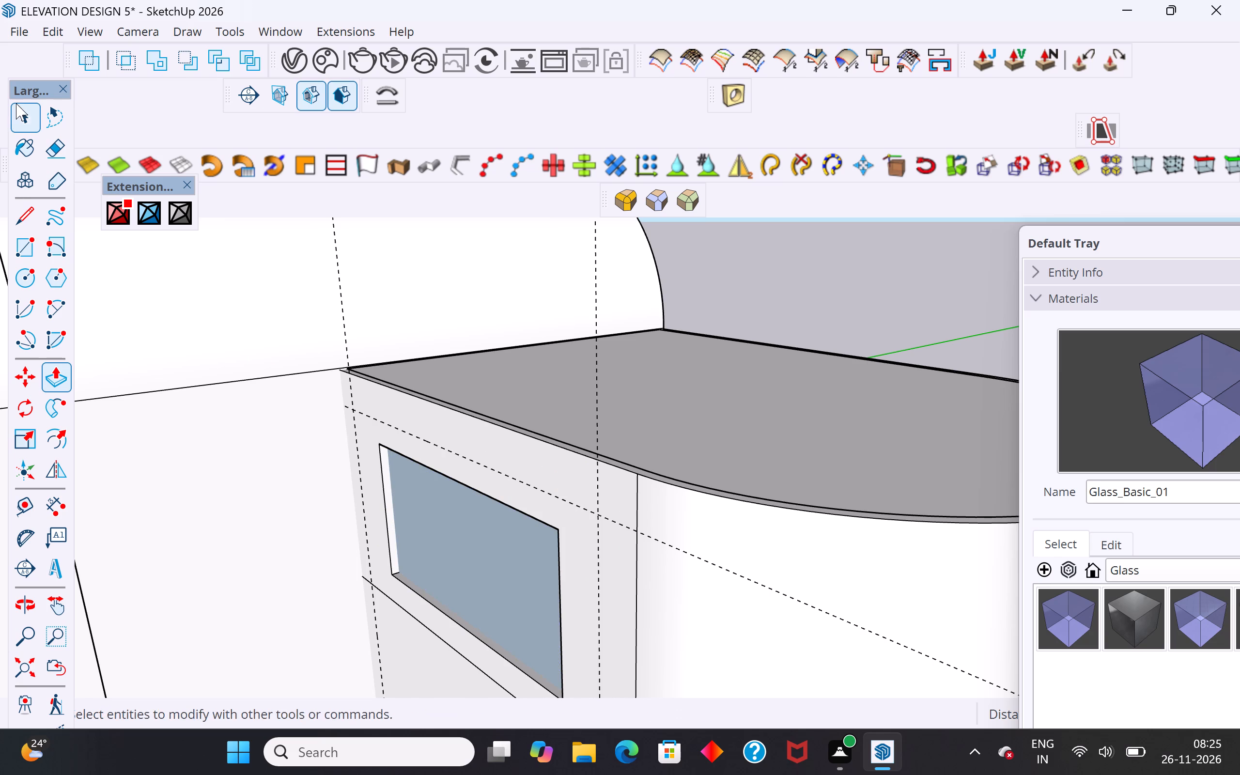
Delete the recessed rectangle face and the wall face behind it to open the rectangle through the wall.
click(20, 106)
click(801, 306)
click(527, 576)
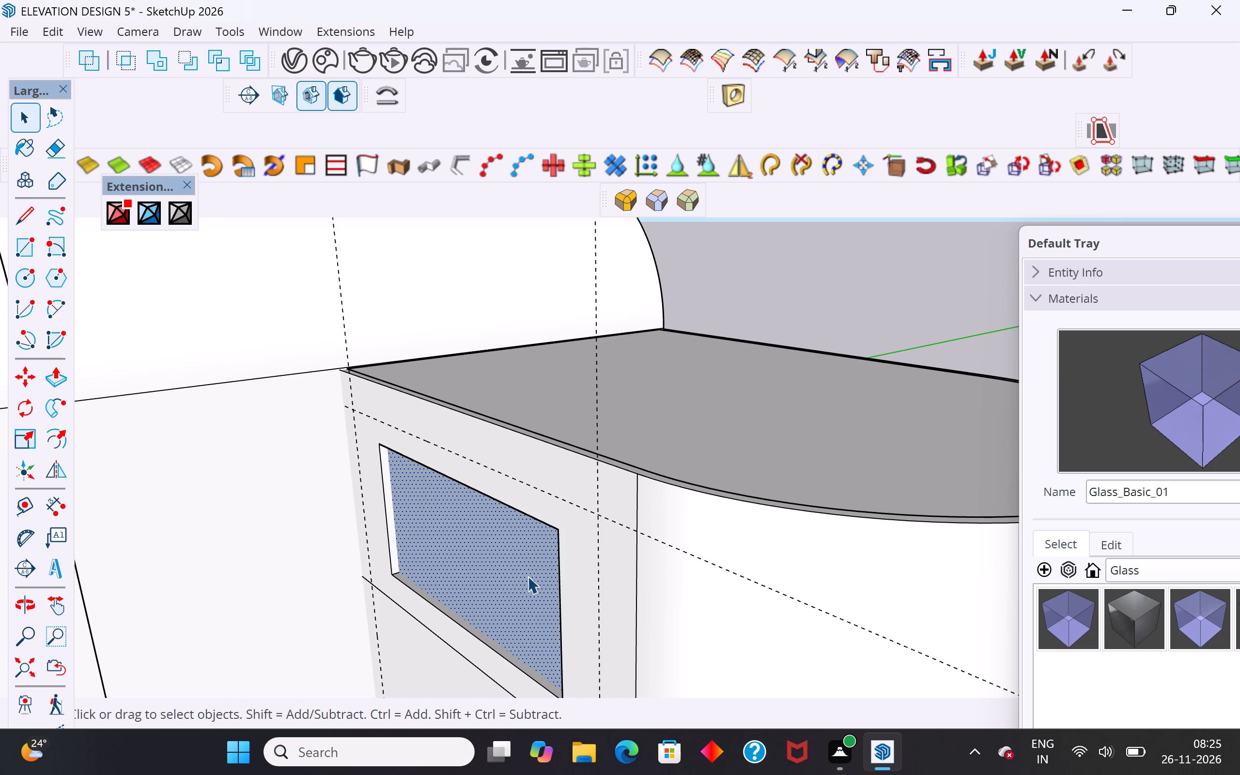
key(Delete)
middle_drag(482, 583, 720, 485)
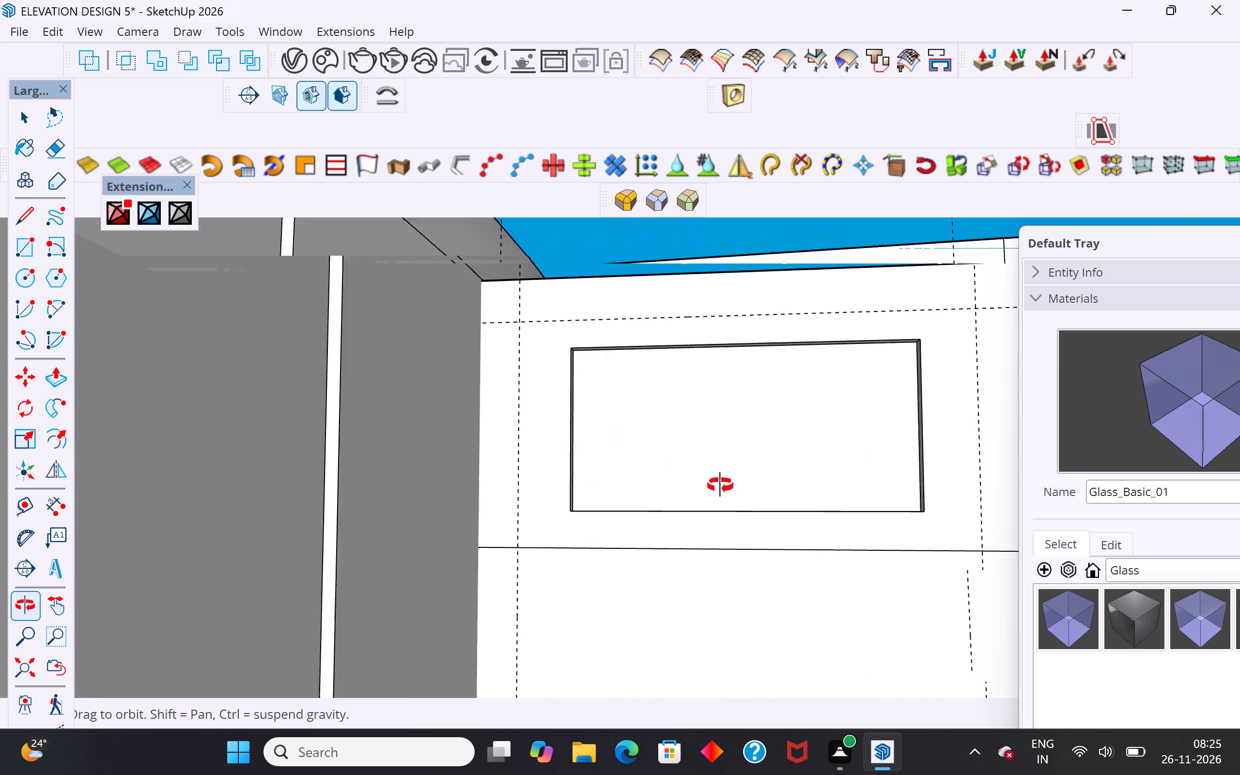
middle_drag(720, 485, 662, 594)
click(679, 564)
middle_drag(679, 564, 636, 549)
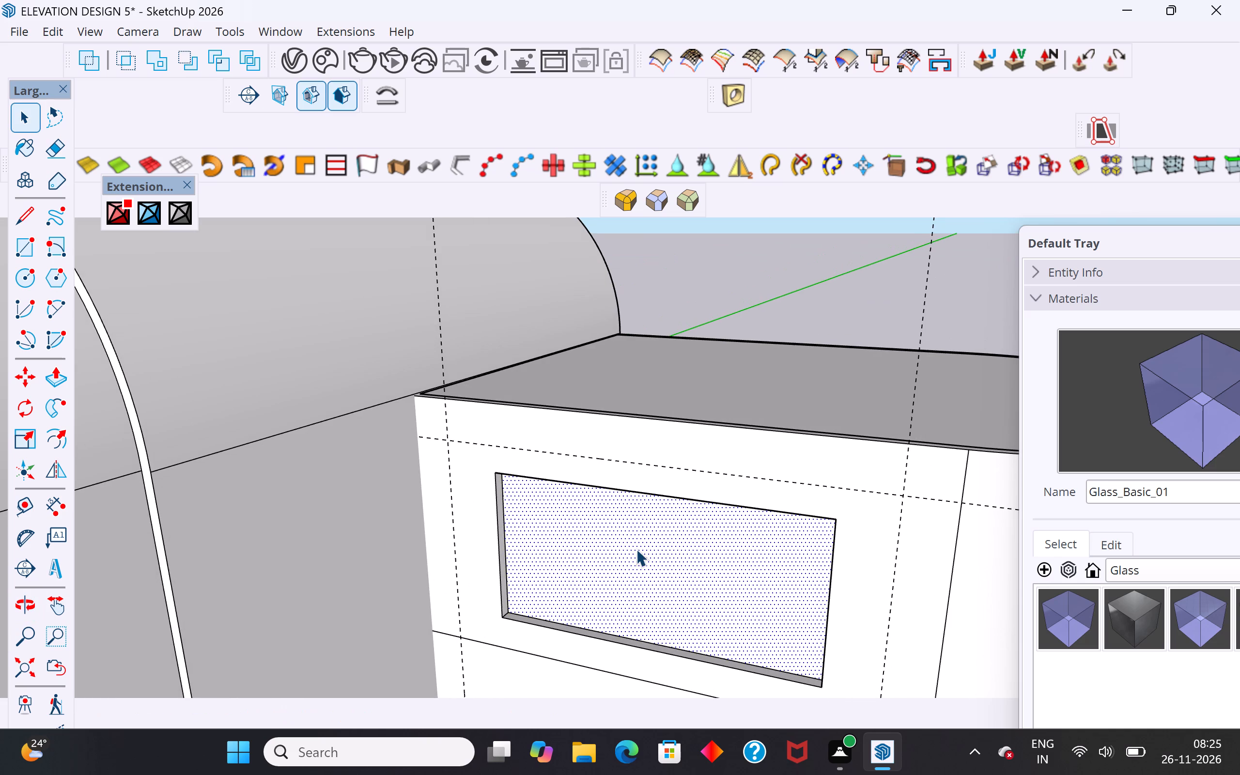
key(Delete)
middle_drag(651, 567, 622, 511)
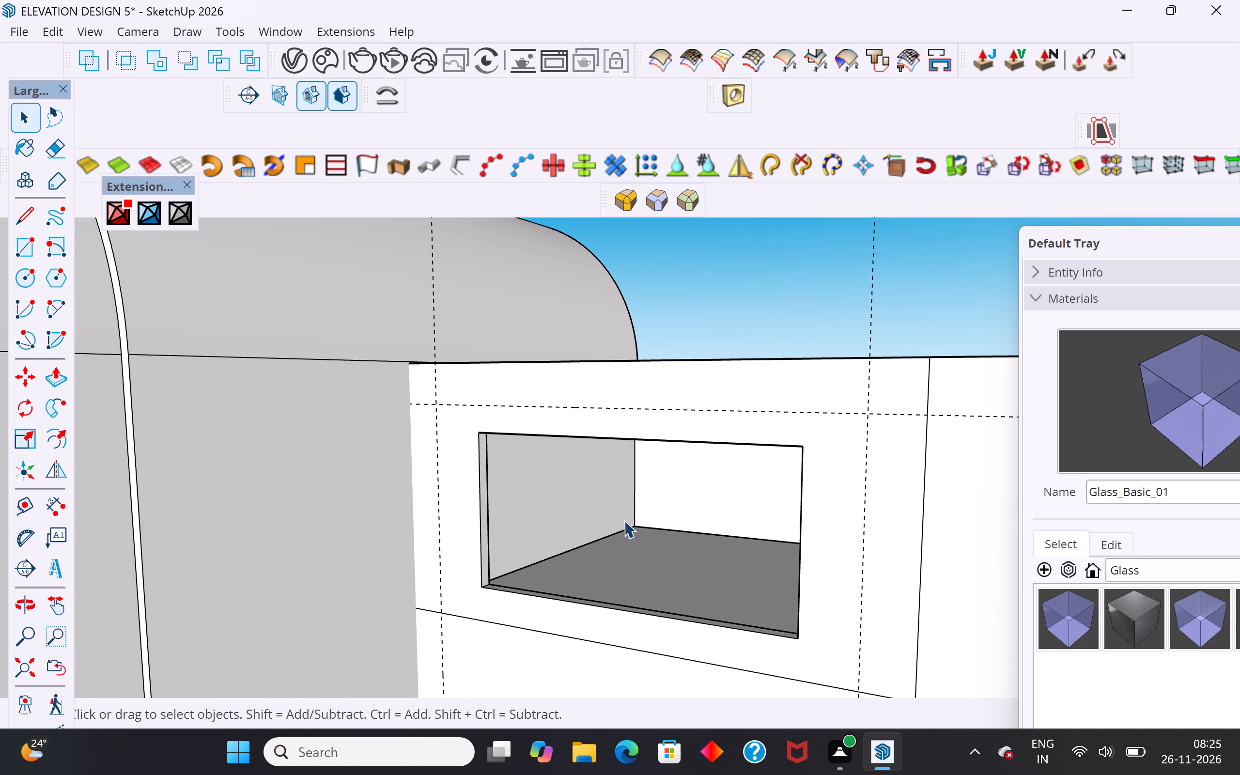
middle_drag(674, 519, 707, 494)
scroll(844, 421, up, 2)
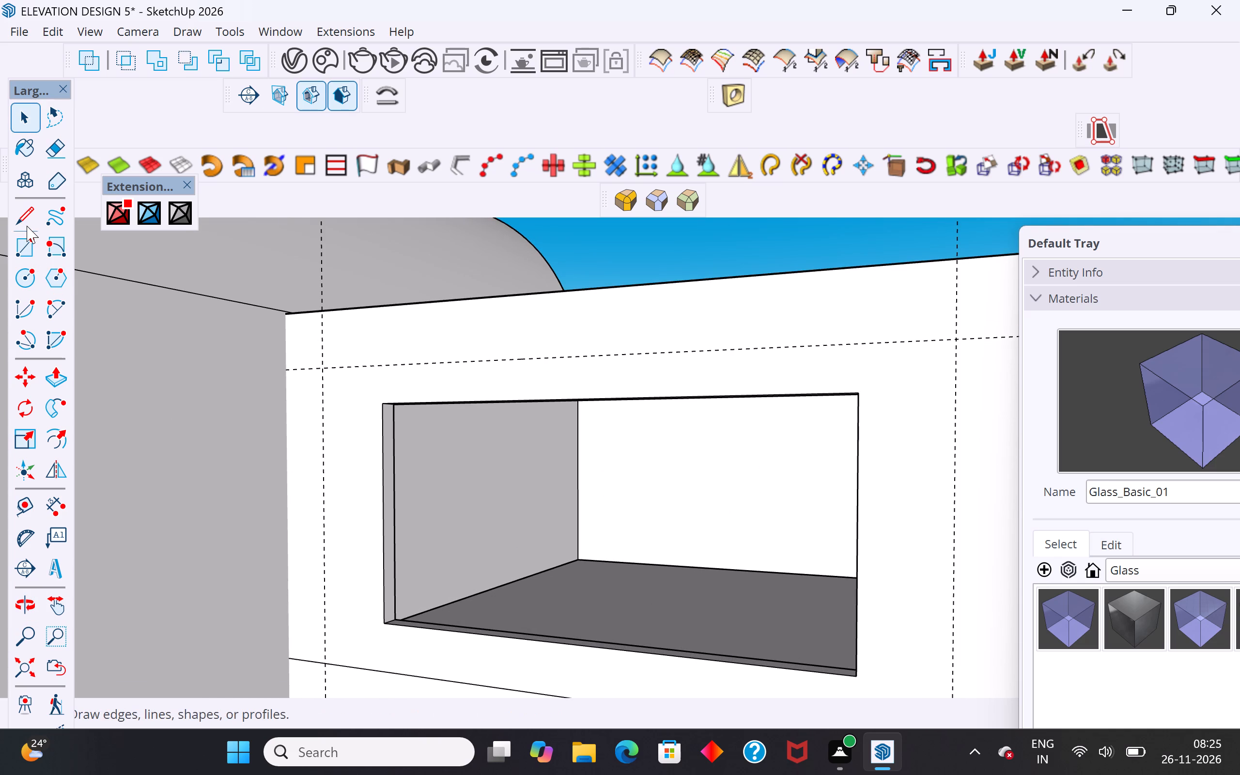
Draw an outward-bulging arc from the upper horizontal guide to the vertical guide at the opening's corner nearest the curved end.
double_click(763, 359)
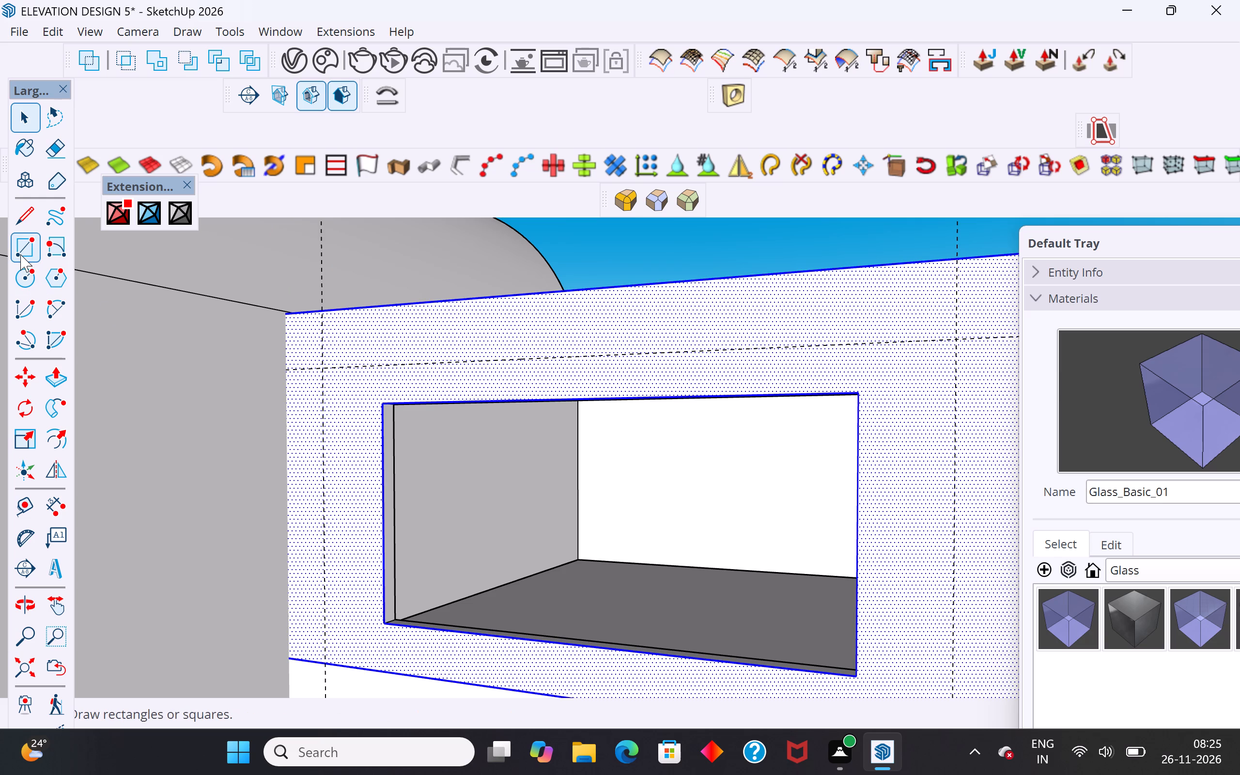
click(56, 341)
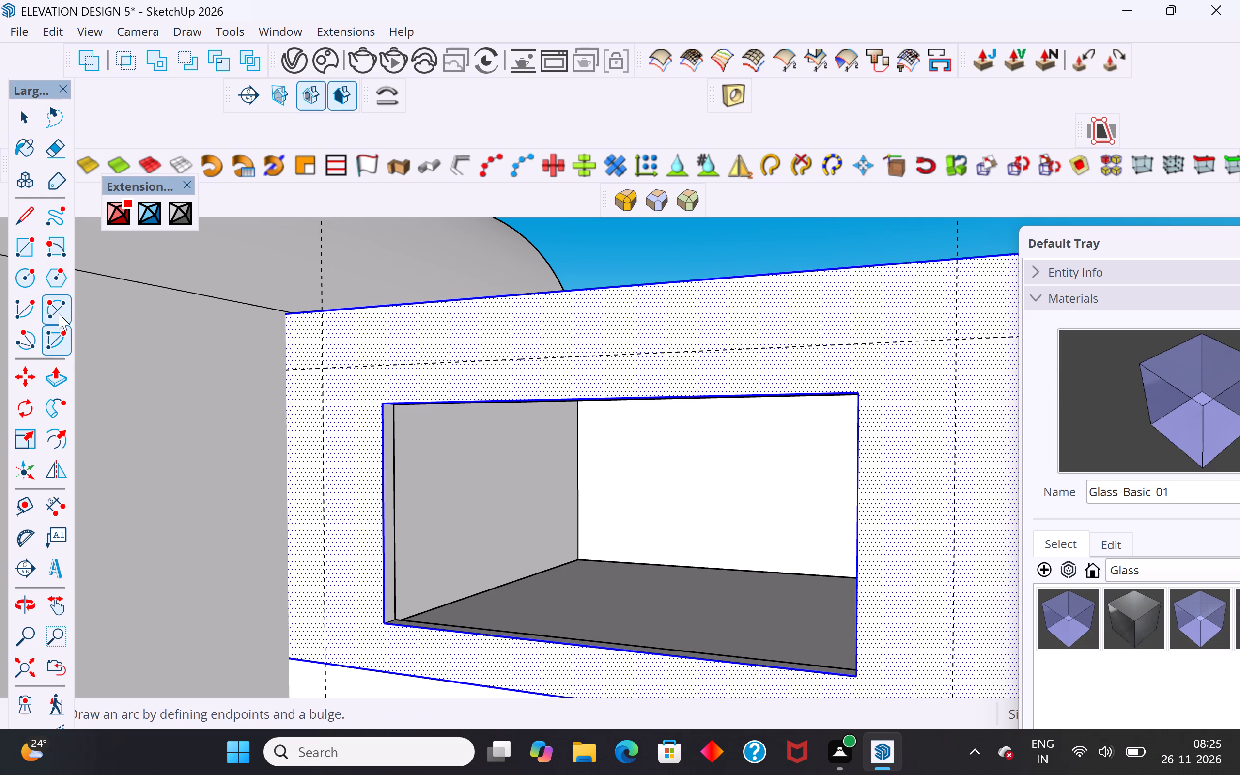
click(59, 313)
click(807, 347)
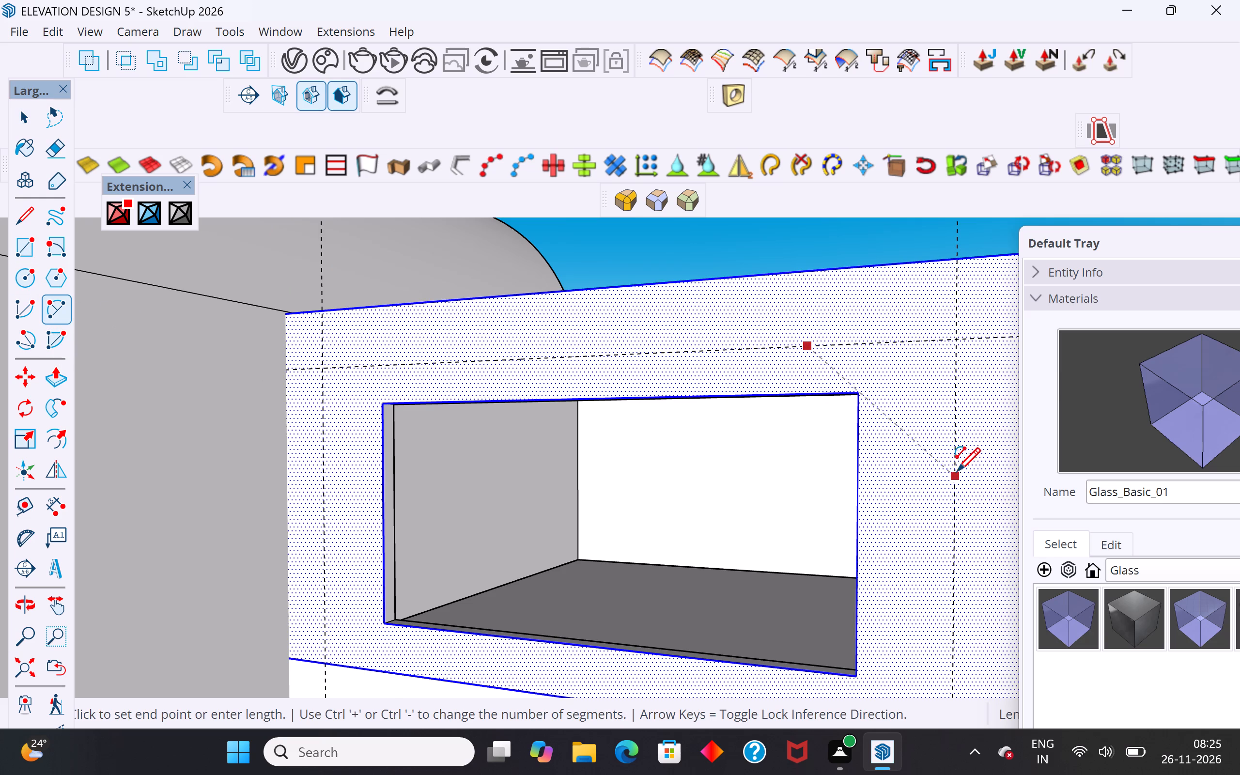
key(Escape)
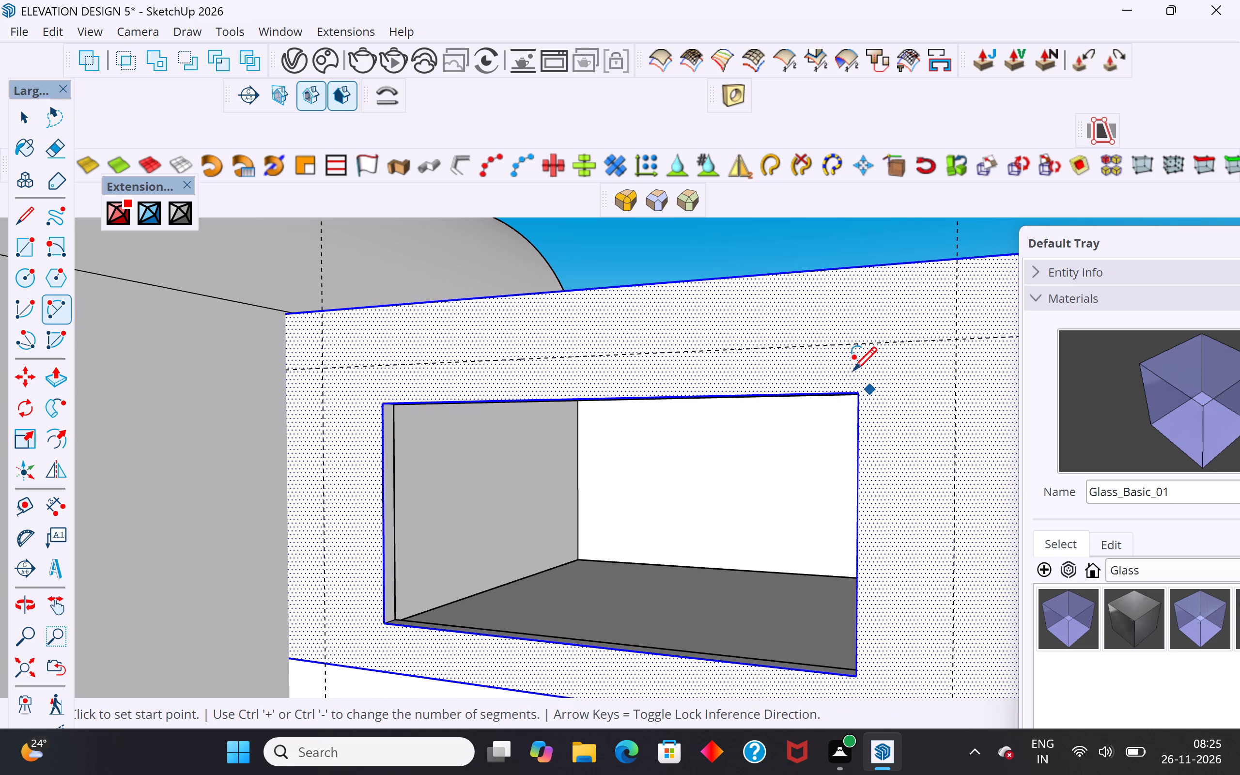
click(846, 343)
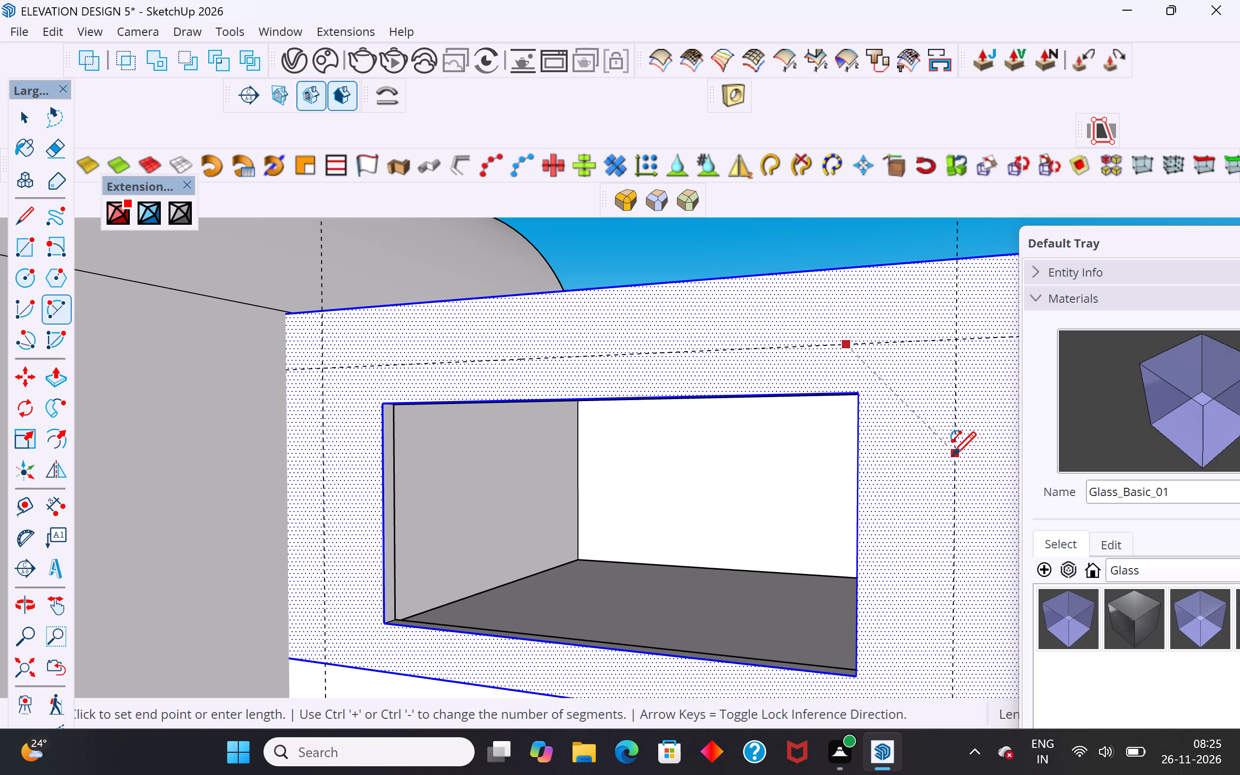
click(953, 458)
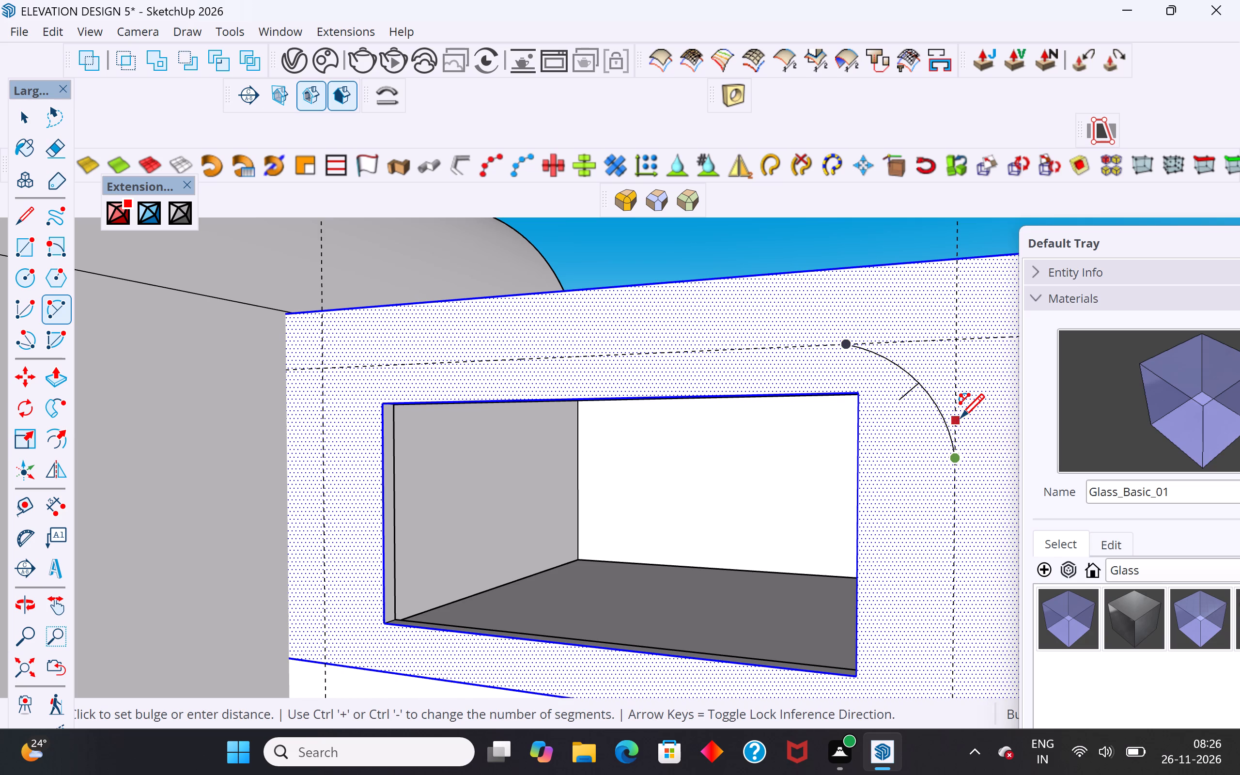
click(961, 420)
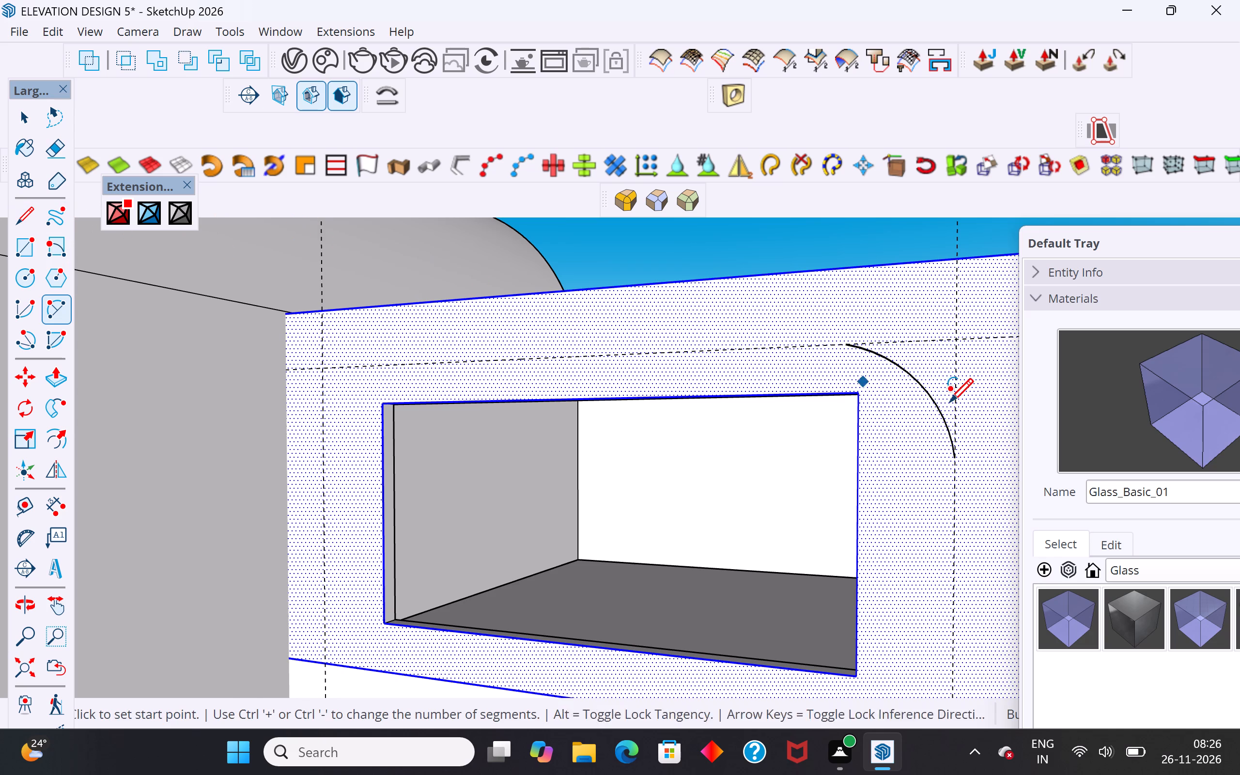
click(847, 348)
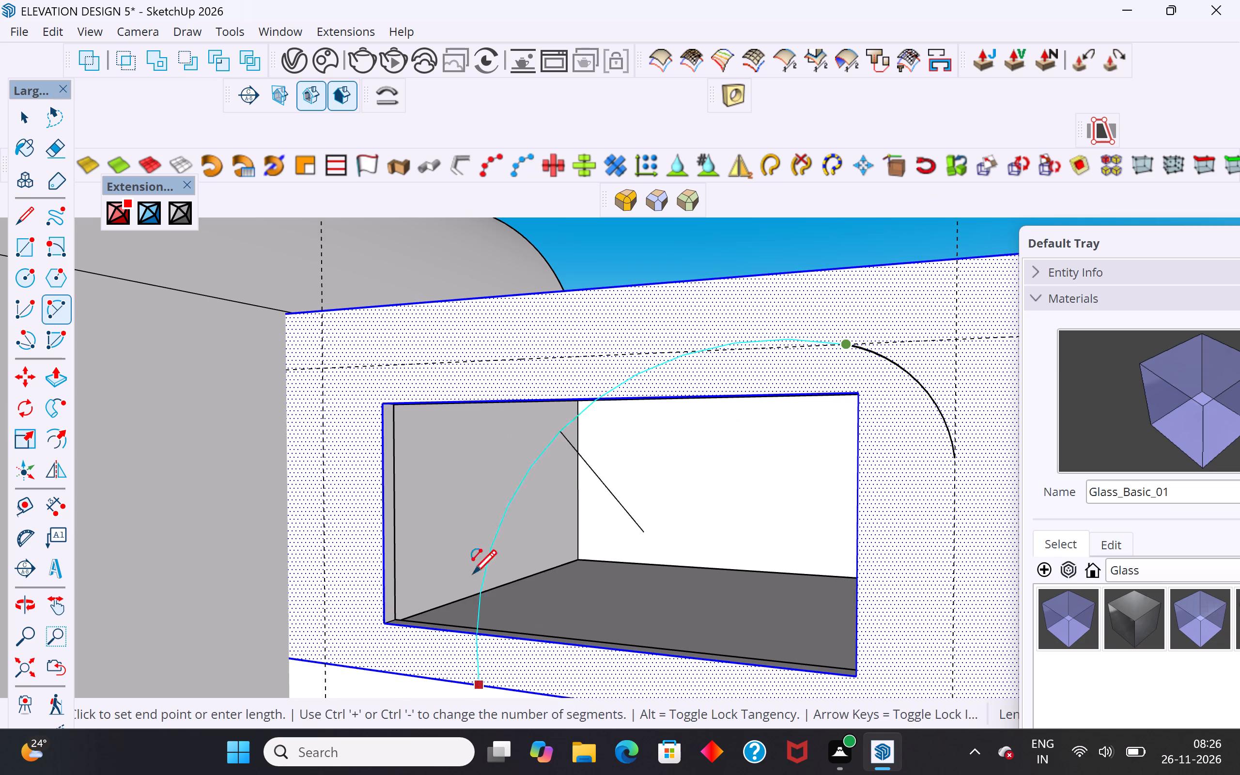
click(23, 108)
Close the arc with a straight line between its two endpoints.
click(27, 216)
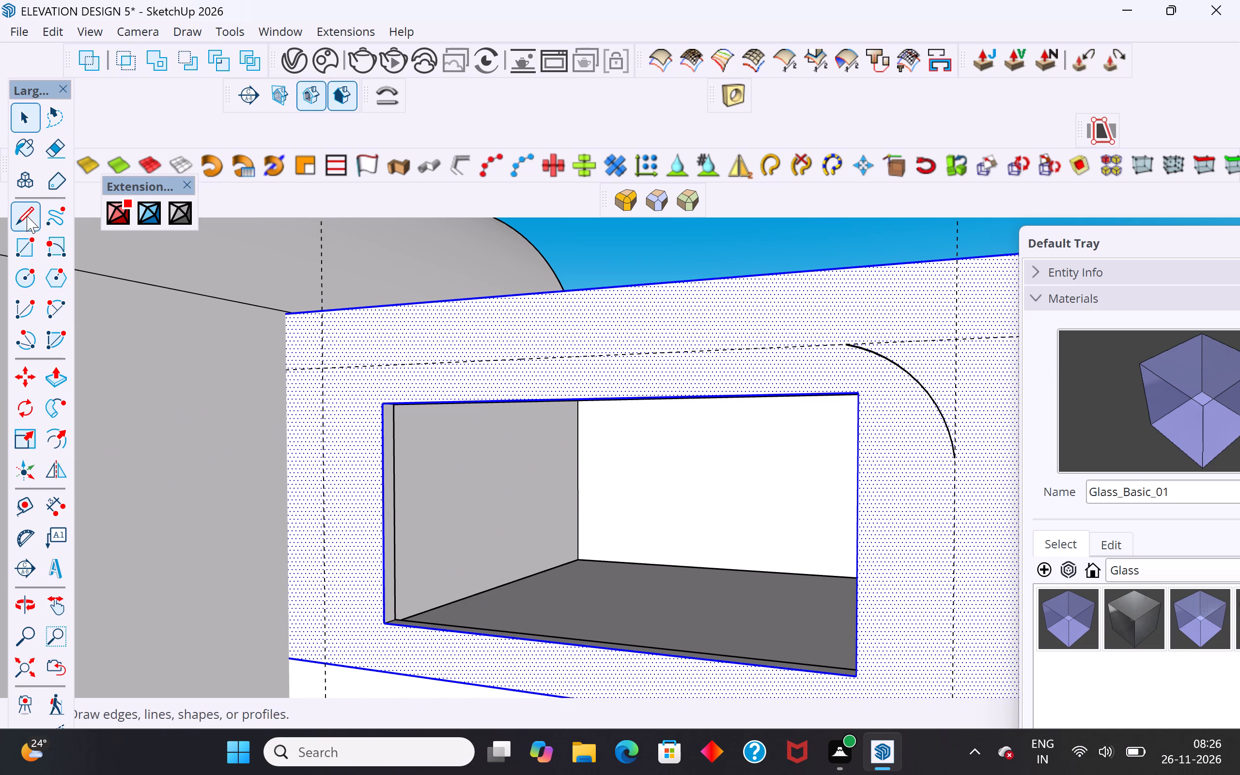
click(848, 348)
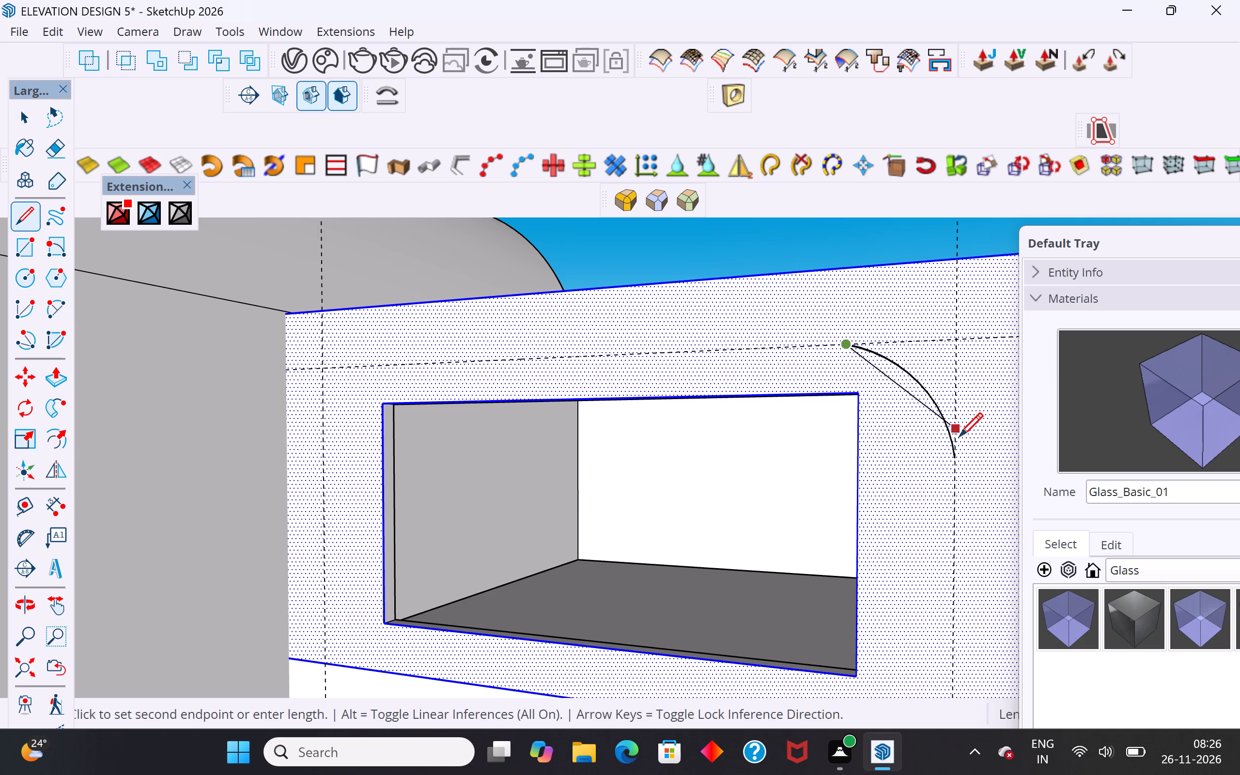
click(955, 463)
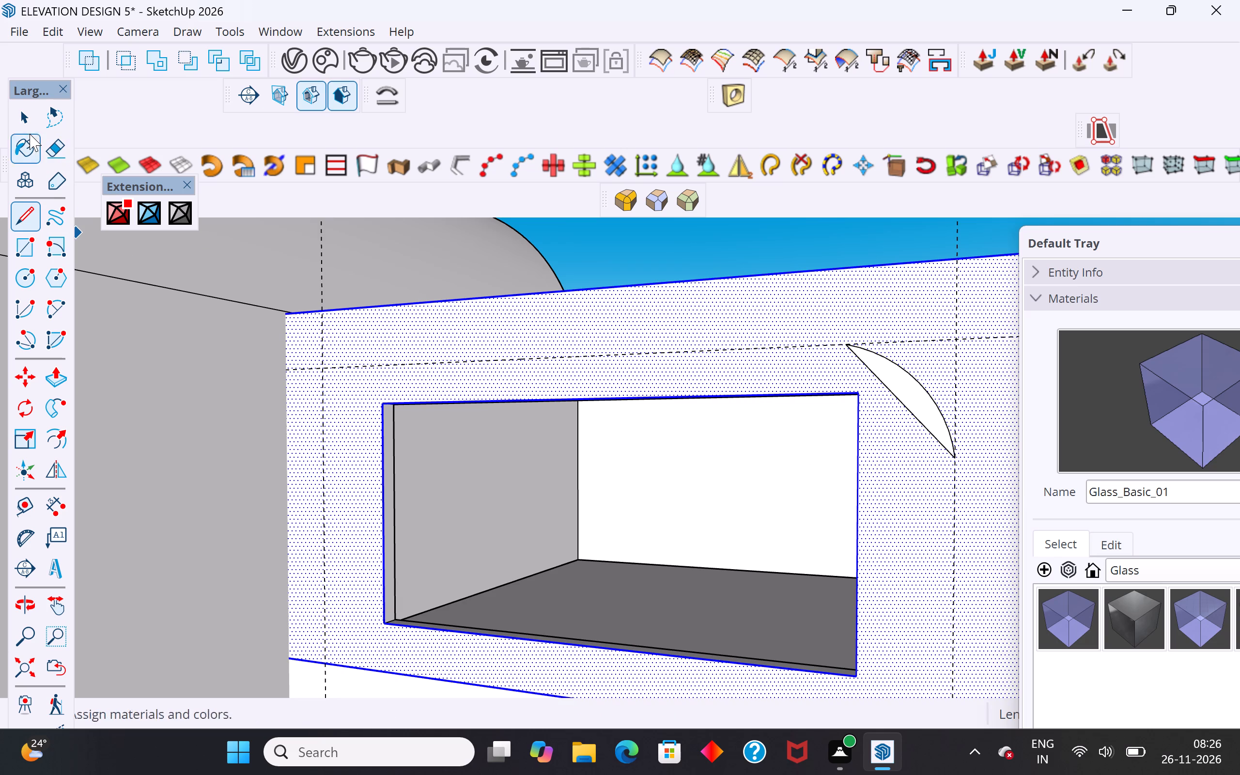
Push the closed arc segment inward into the wall, picking the rectangular opening's jamb edge for the depth.
click(25, 127)
click(908, 387)
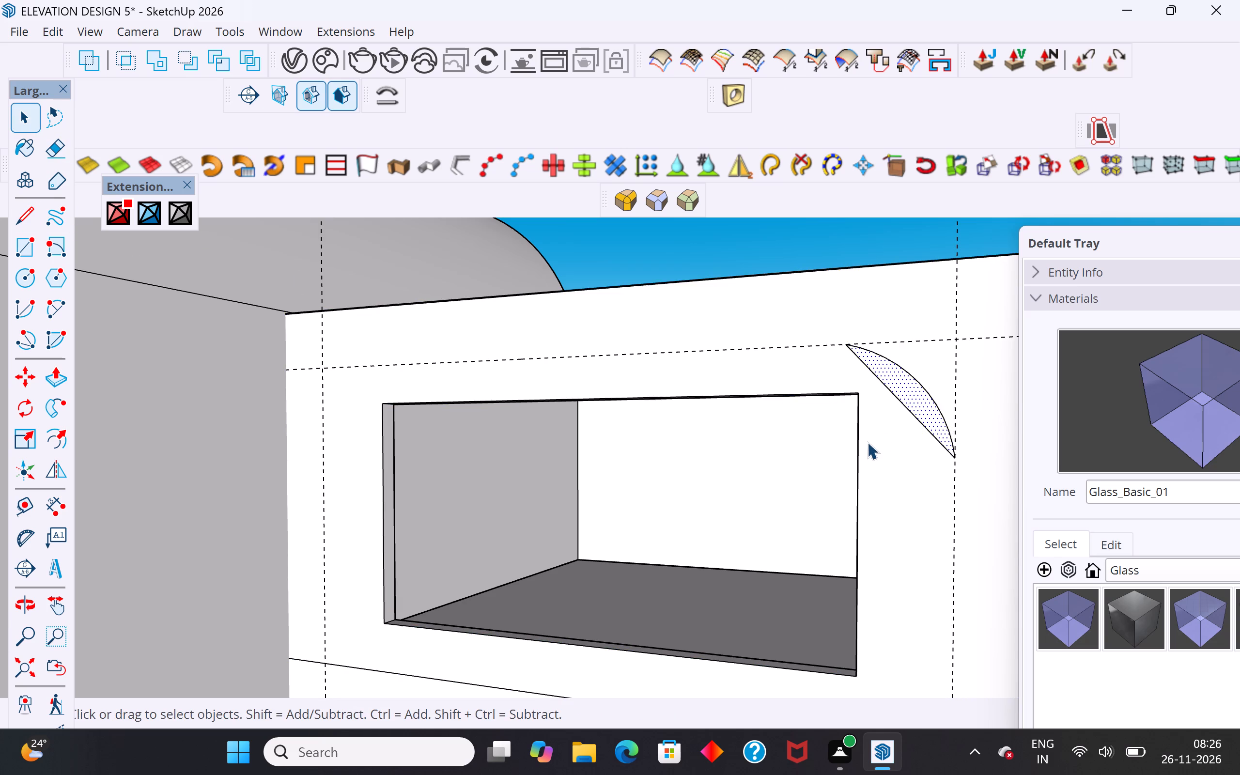
middle_drag(867, 443, 1040, 464)
scroll(987, 425, up, 4)
scroll(375, 519, down, 4)
middle_drag(387, 532, 396, 536)
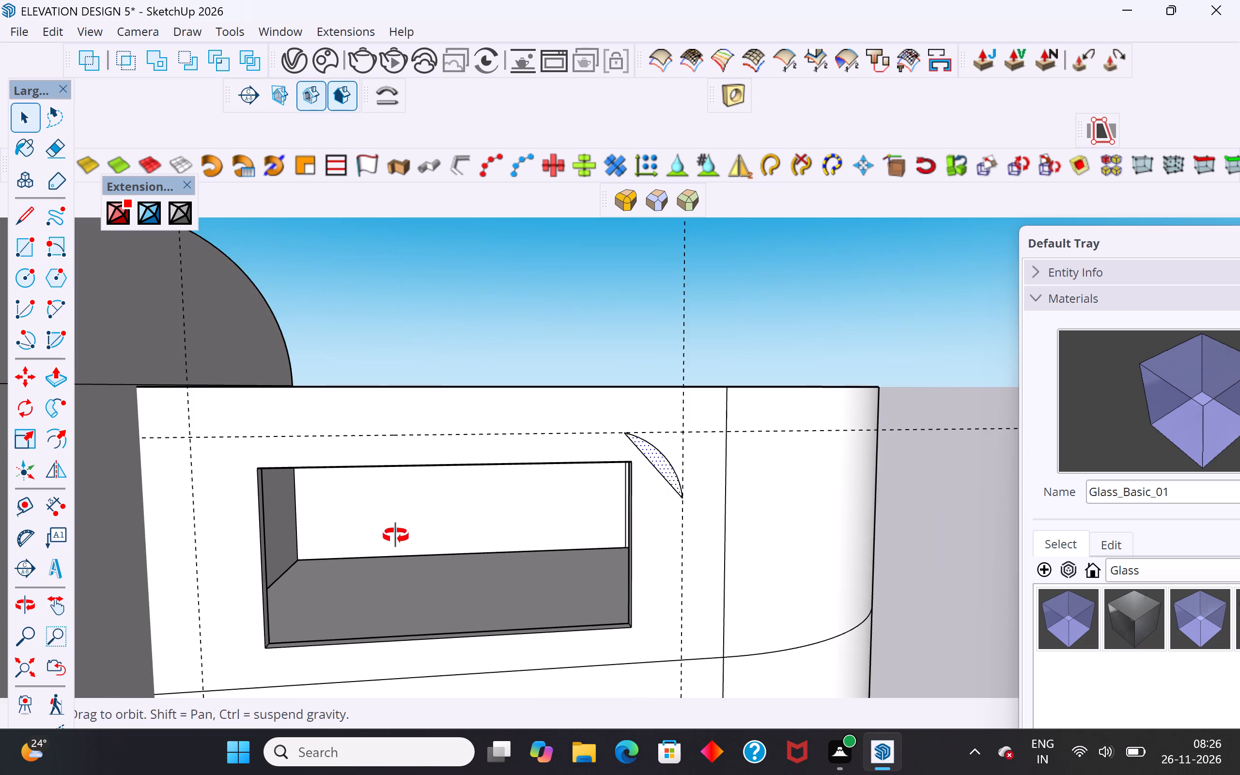
middle_drag(396, 536, 513, 526)
scroll(108, 545, down, 9)
scroll(557, 524, up, 2)
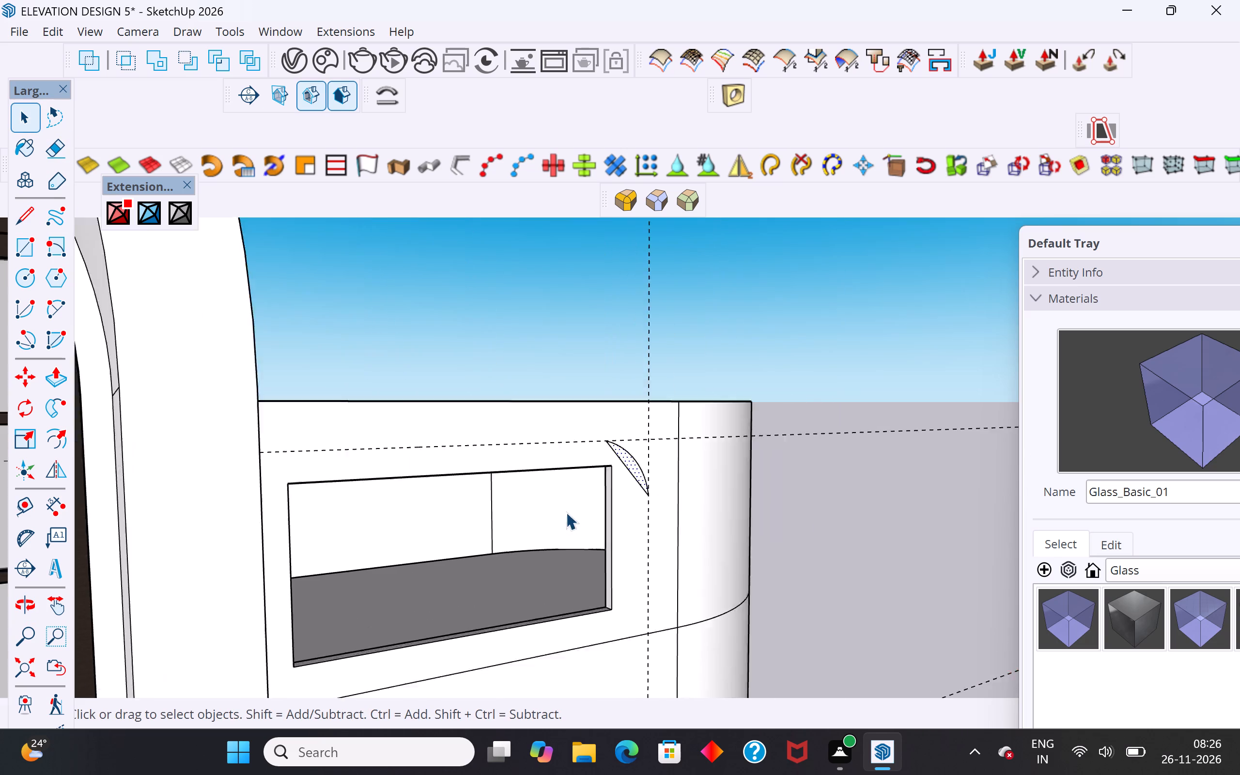
scroll(566, 512, up, 2)
middle_drag(709, 465, 724, 458)
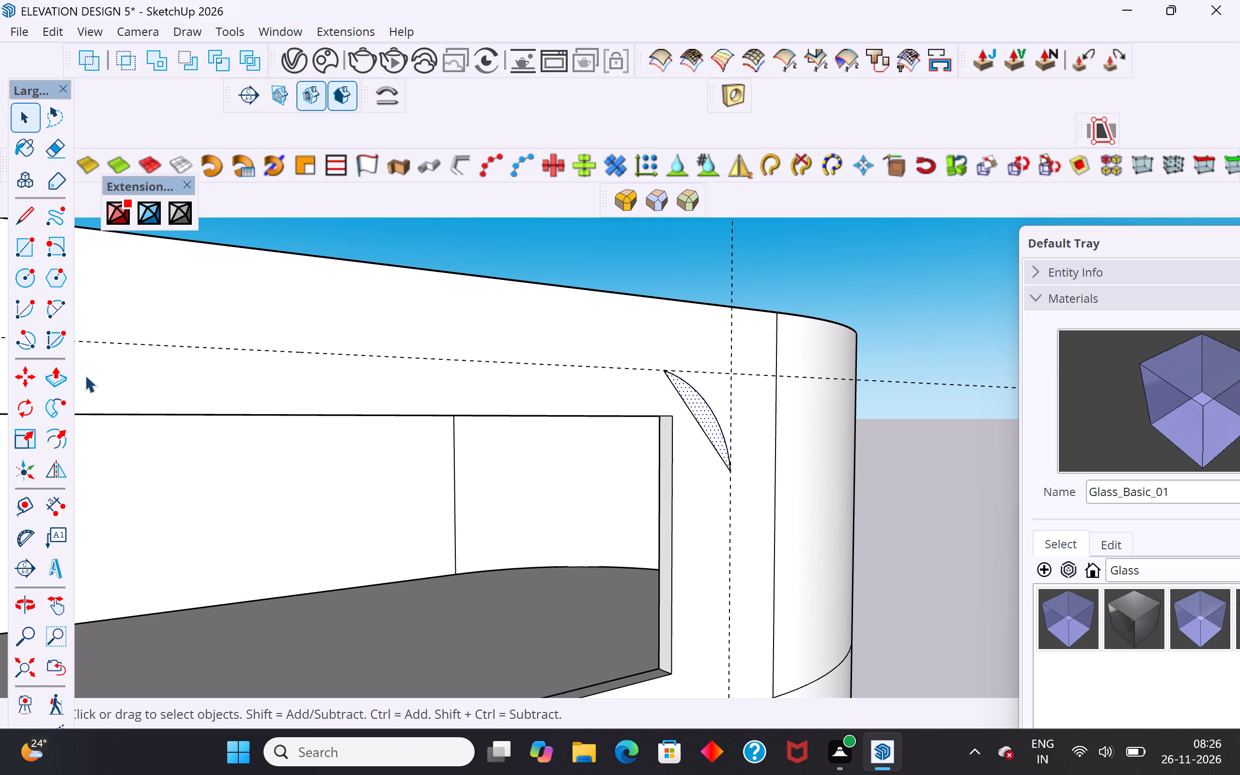
click(62, 375)
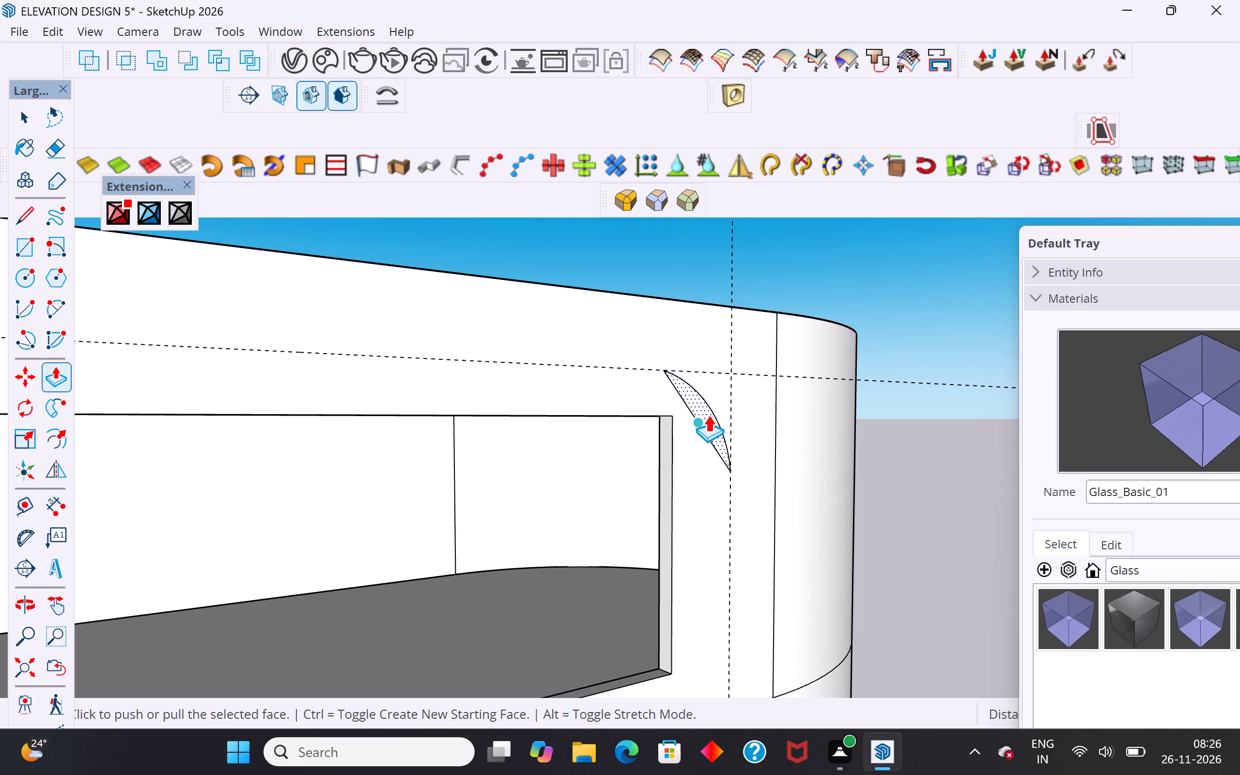
click(714, 409)
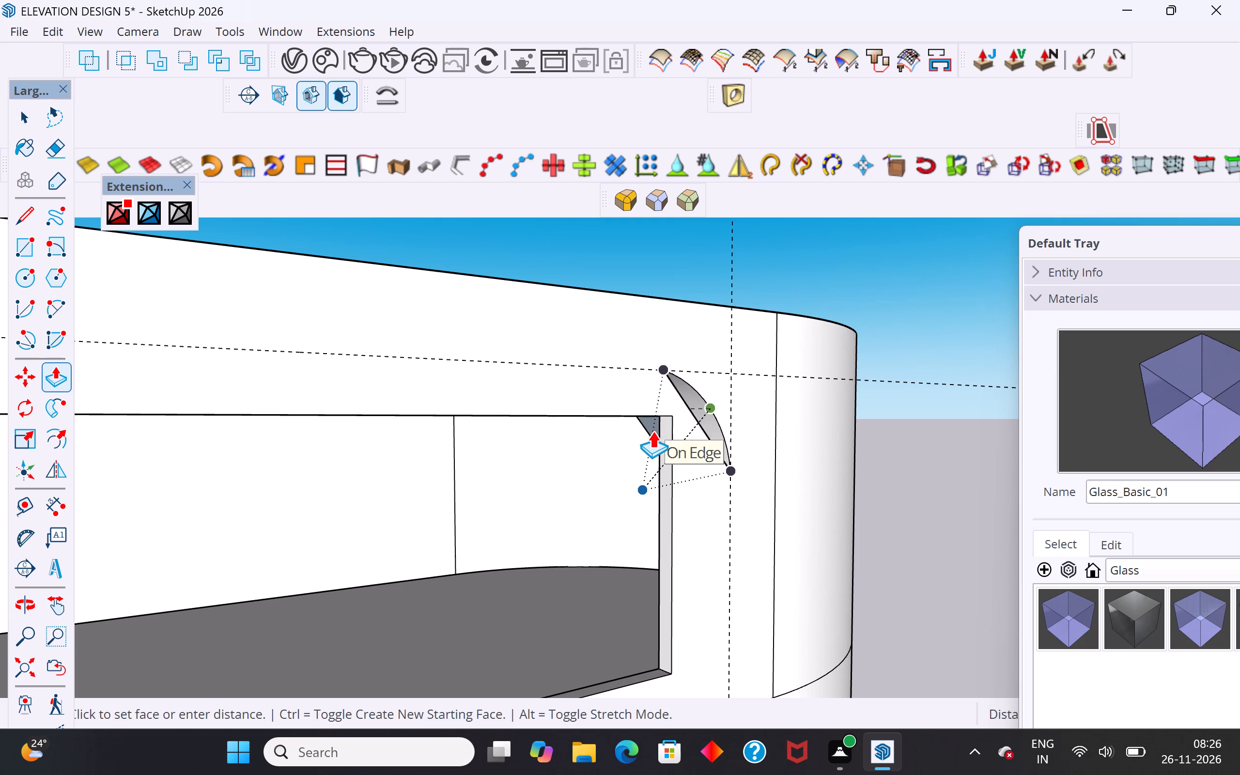
click(657, 433)
Examine the pushed arc segment from the front and from behind the wing's flat wall.
middle_drag(737, 410, 626, 439)
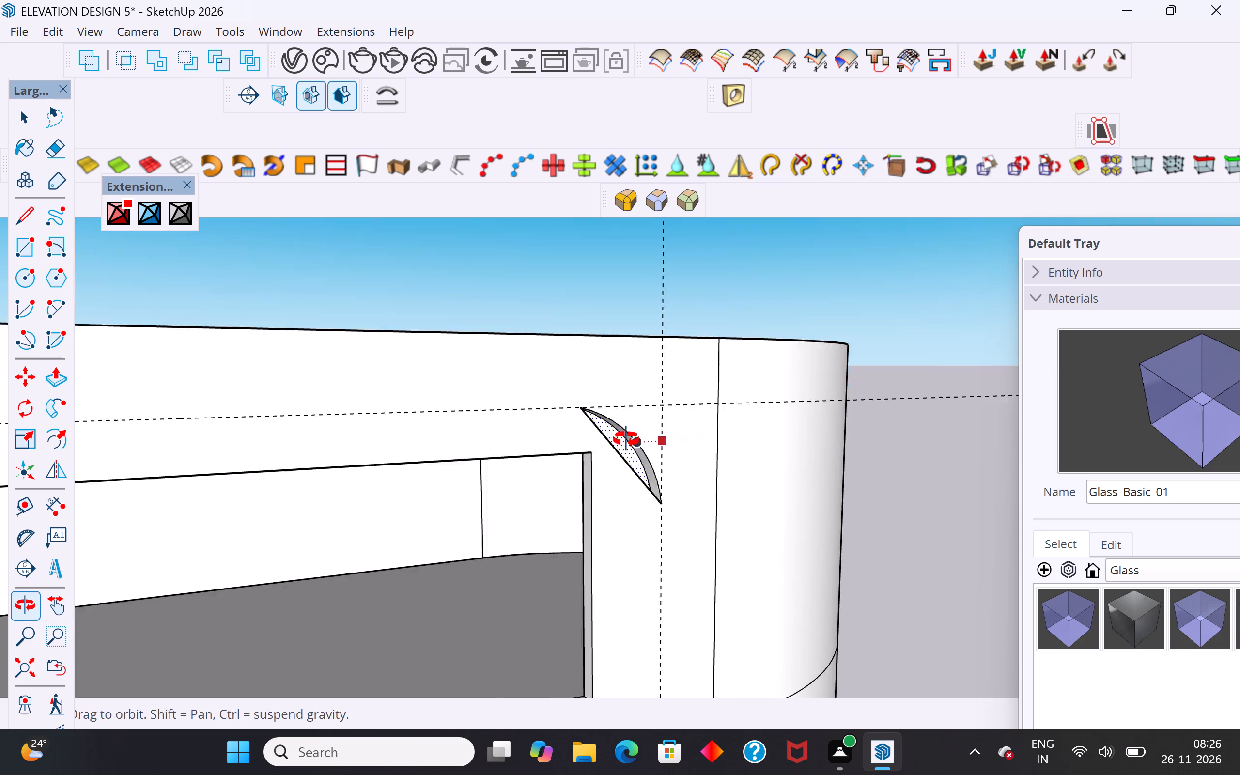
middle_drag(626, 439, 600, 445)
middle_drag(463, 501, 530, 481)
scroll(541, 462, up, 7)
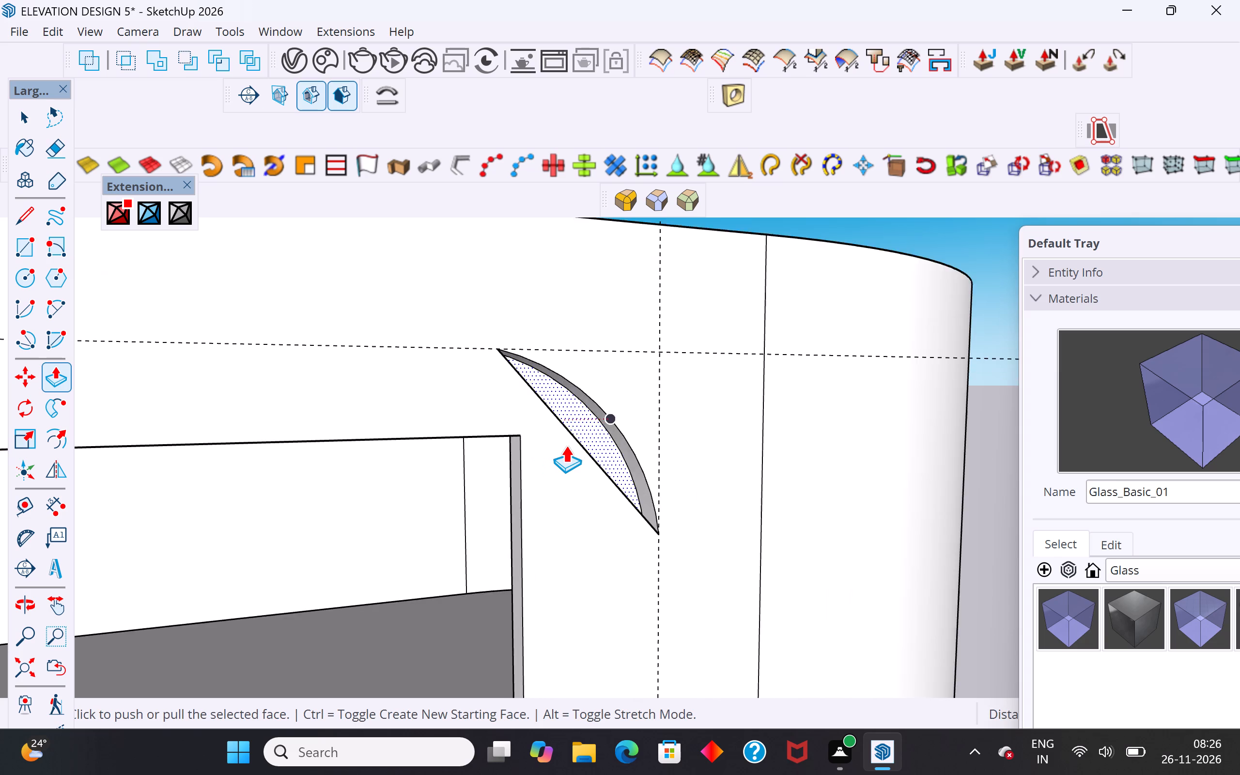
middle_drag(574, 443, 1035, 401)
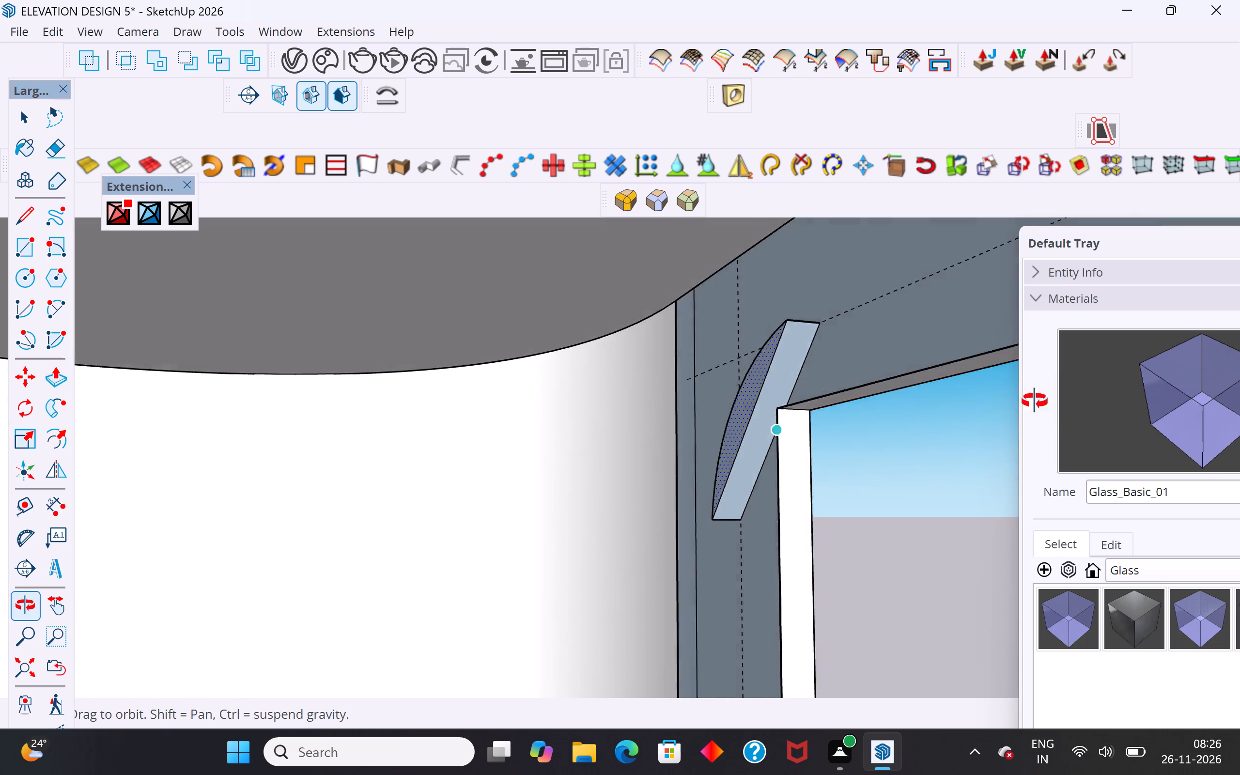
middle_drag(1035, 401, 1099, 487)
scroll(839, 415, up, 1)
scroll(498, 427, down, 3)
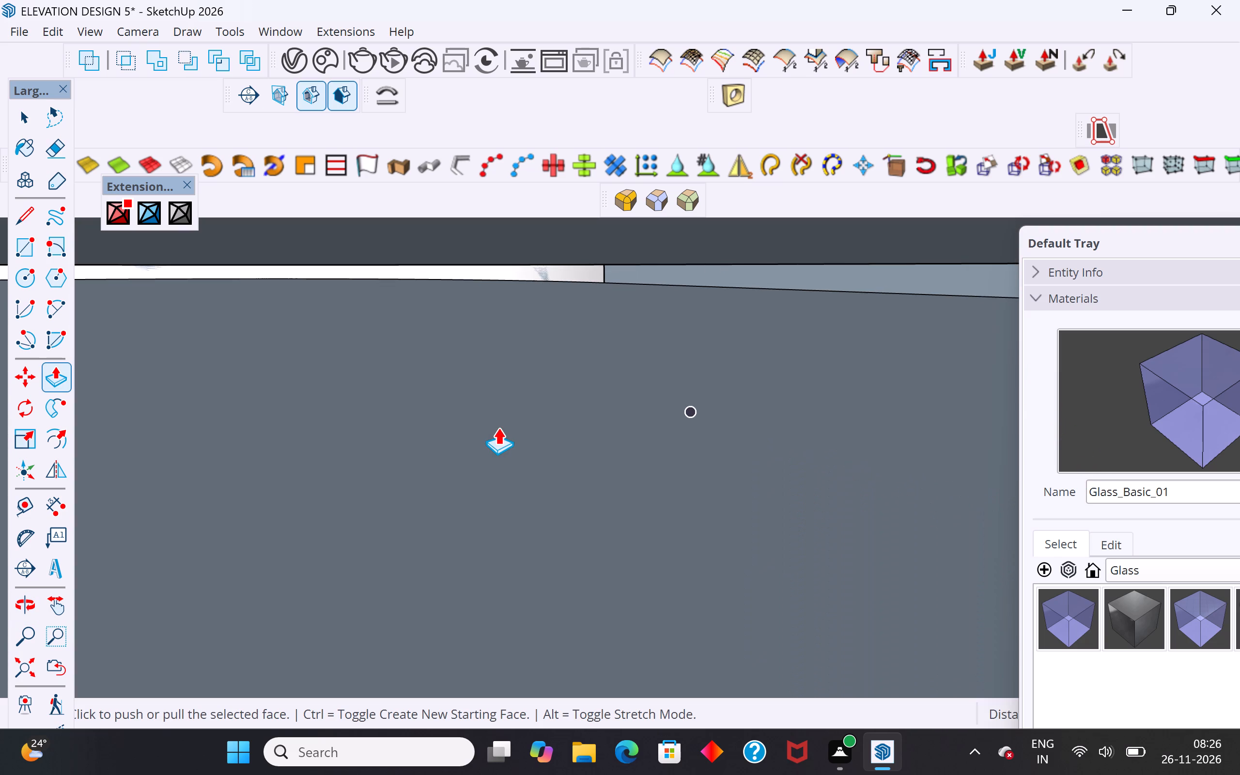
middle_drag(660, 351, 592, 293)
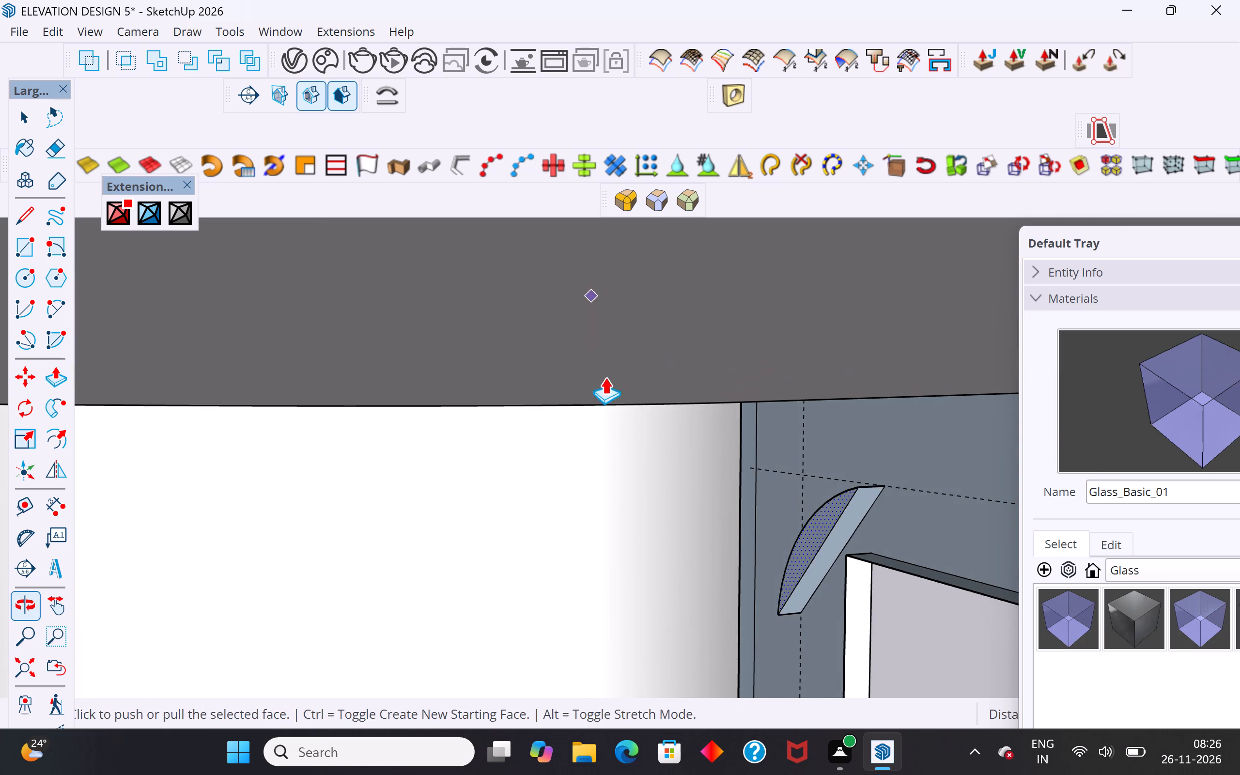
Undo the arc segment's push, its closing line, the arc and the removal of the rectangular opening's face.
scroll(565, 408, down, 3)
middle_drag(639, 502, 182, 572)
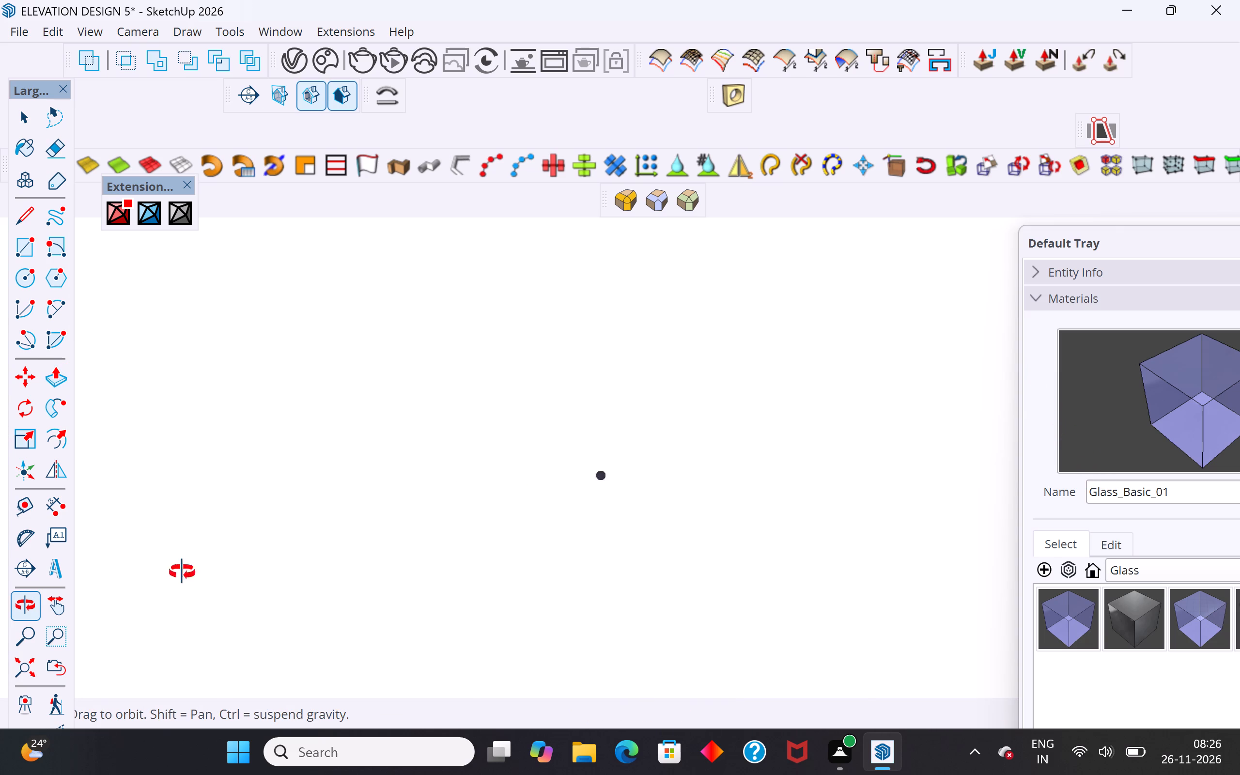
middle_drag(182, 572, 31, 596)
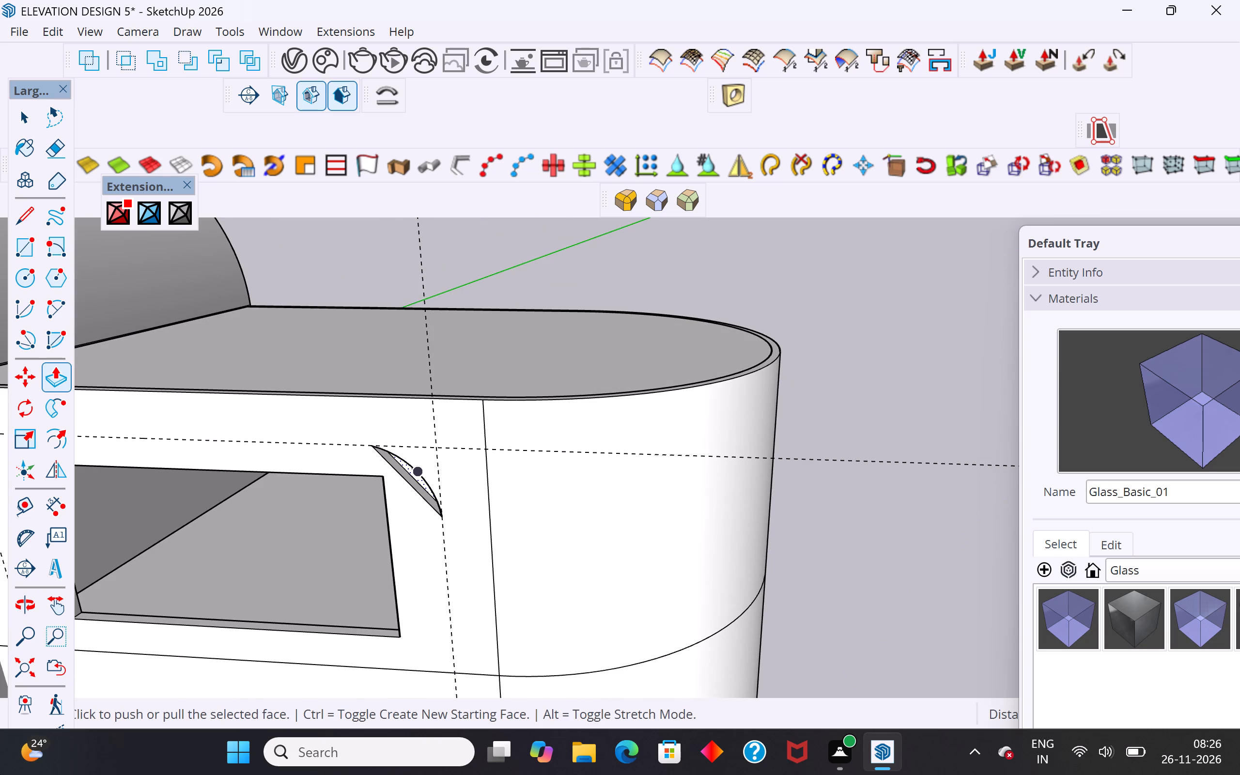
key(ctrl+z)
key(ctrl+z)
key(ctrl+z)
key(ctrl+z)
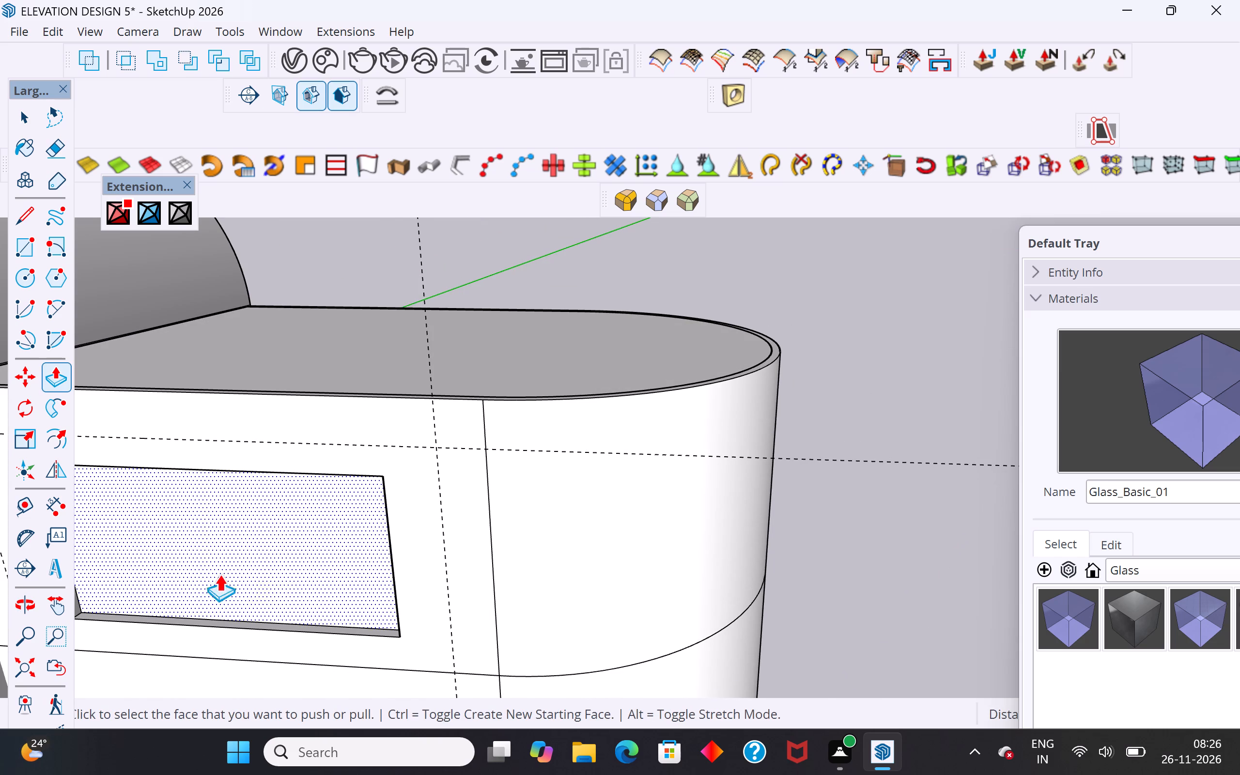
Push the rectangular opening's face inward by the wall thickness, picking the wing wall's inner top edge for the depth.
click(292, 540)
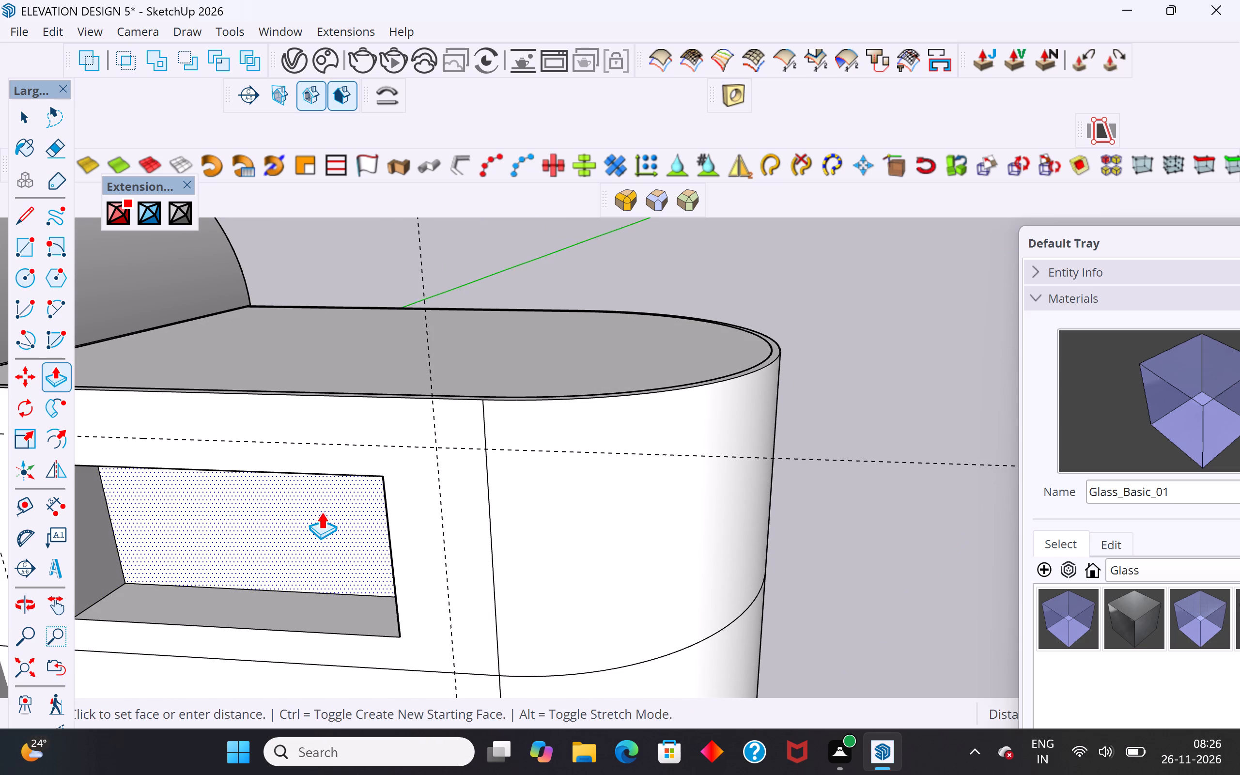
key(Escape)
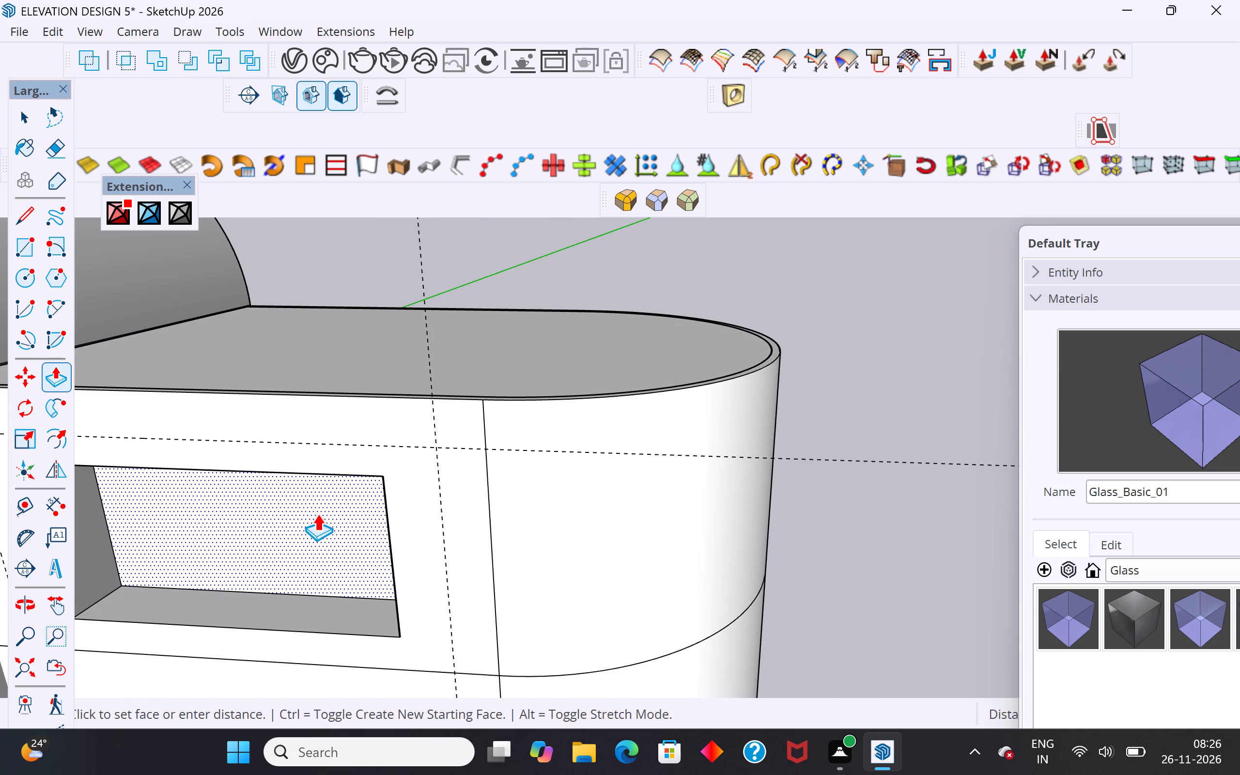
click(250, 541)
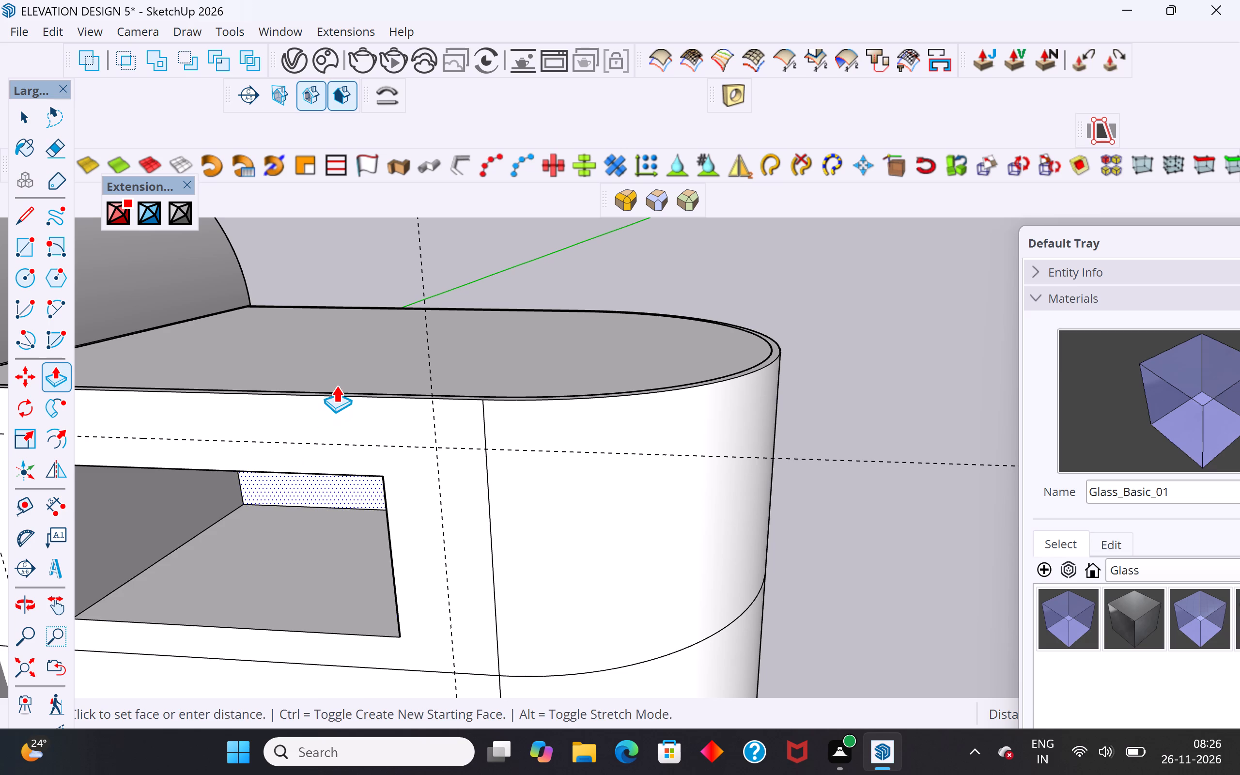
scroll(336, 385, up, 4)
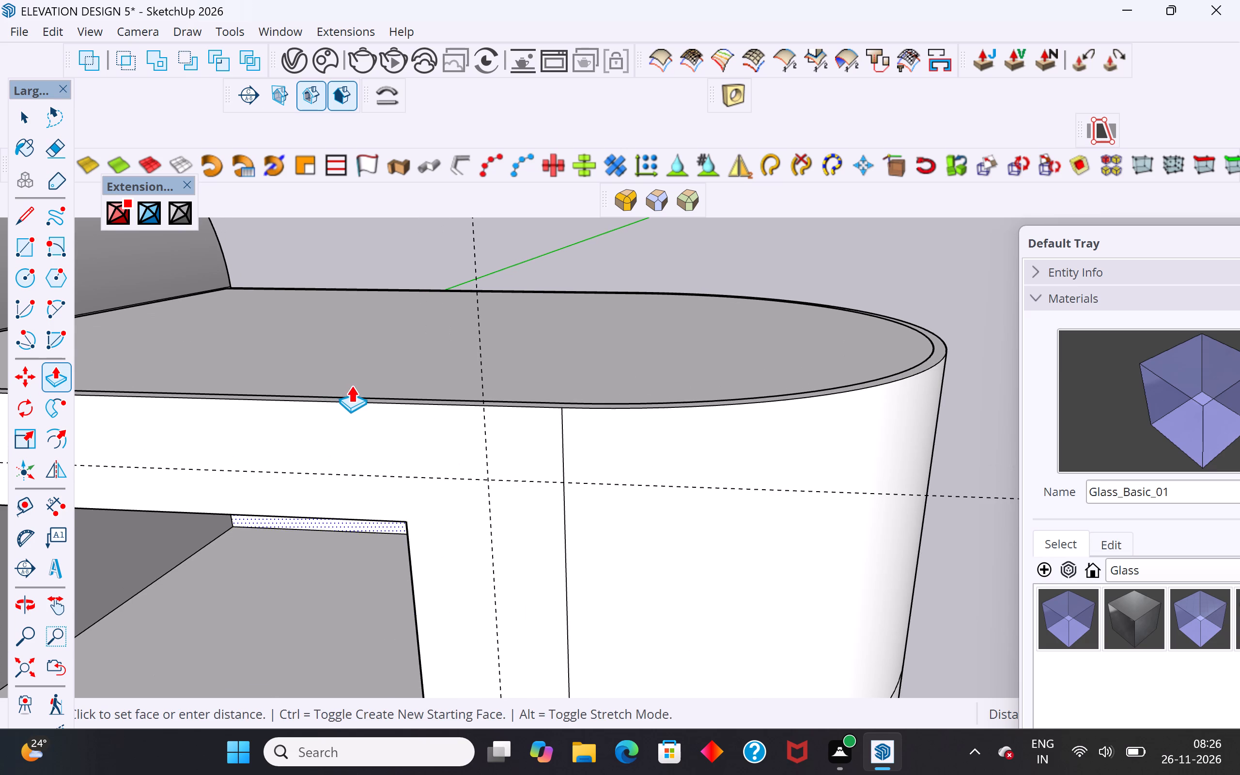
scroll(354, 385, up, 1)
middle_drag(355, 388, 330, 485)
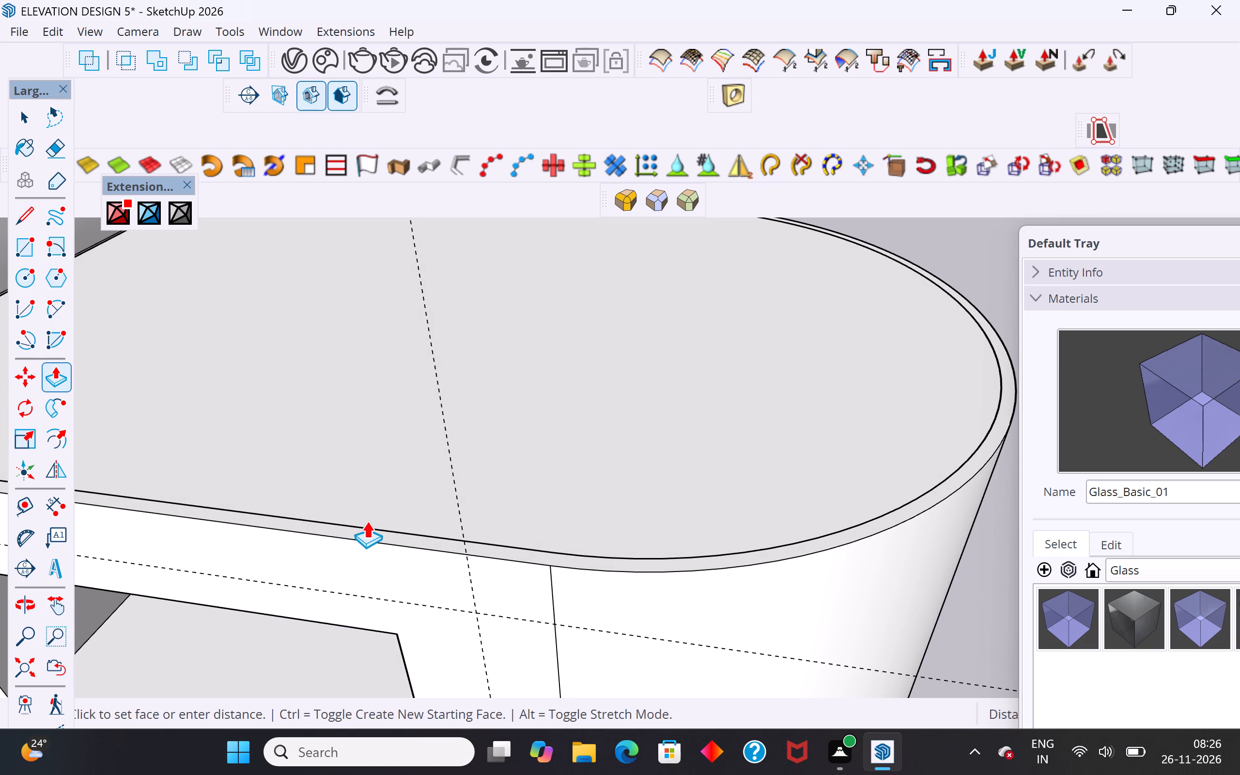
click(497, 542)
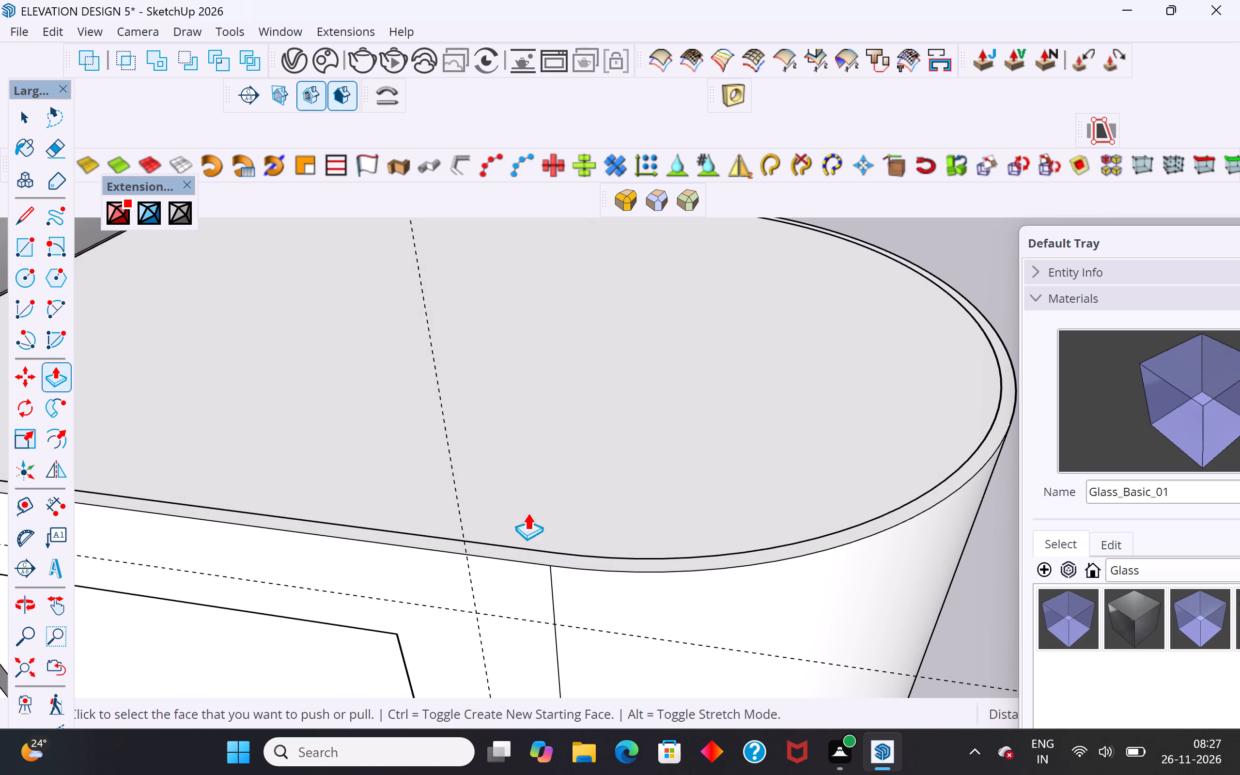
Delete the pushed face at the back of the rectangular opening so that it cuts through the wall.
middle_drag(529, 510, 807, 246)
click(18, 113)
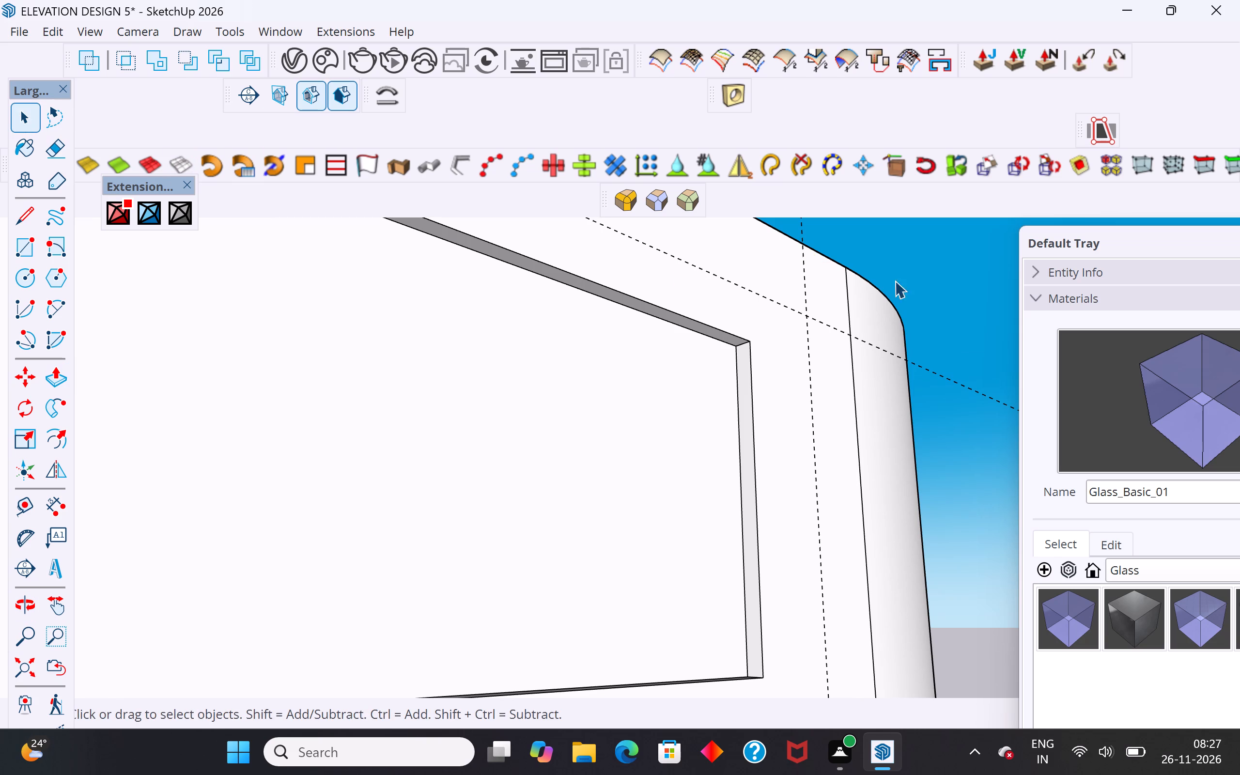
click(926, 267)
click(681, 433)
key(Delete)
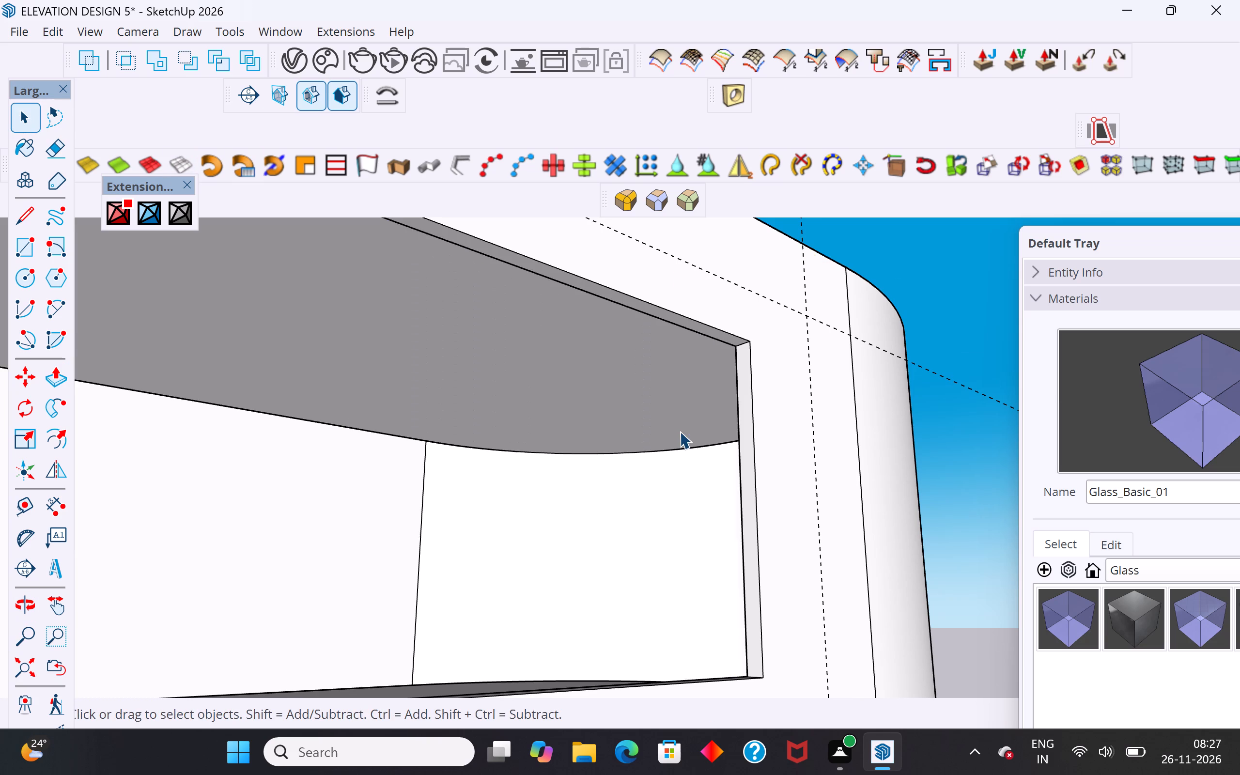
Examine the rectangular opening's jamb and the wing interior through the opening at close range.
middle_drag(689, 431, 717, 426)
scroll(768, 396, up, 3)
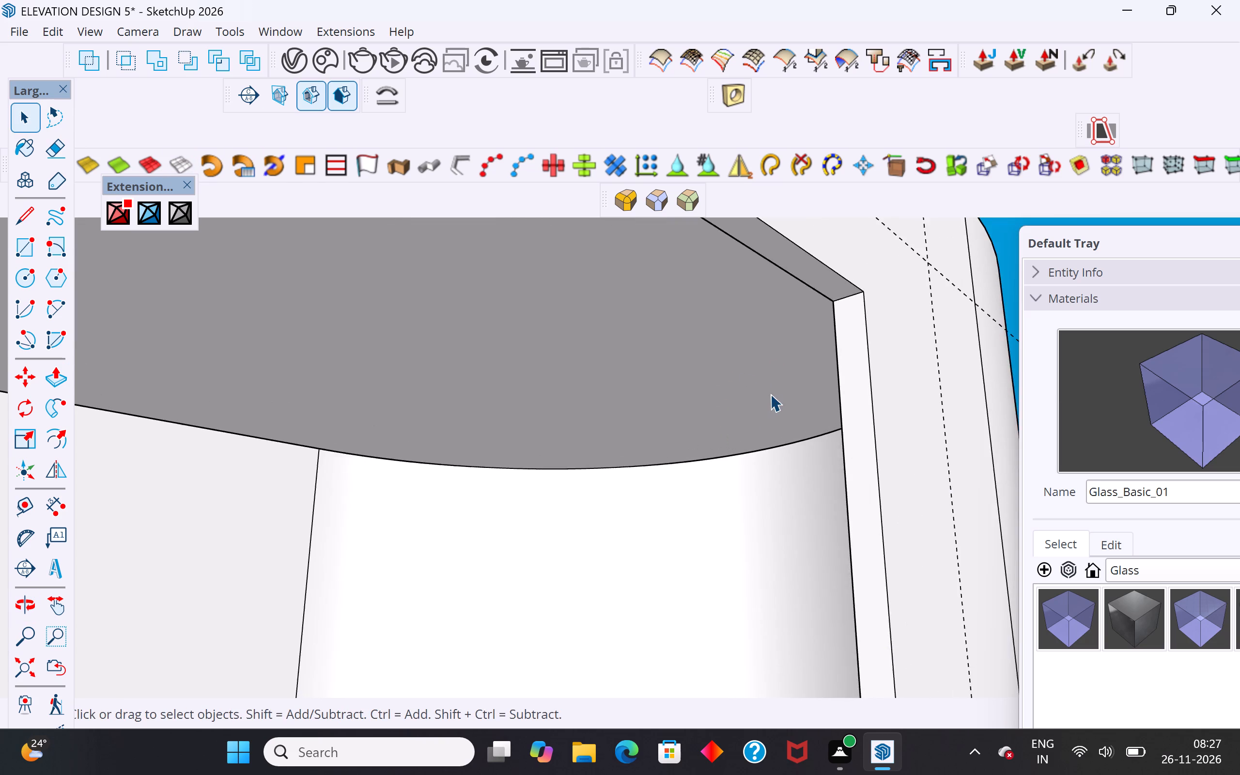
middle_drag(775, 394, 868, 425)
scroll(860, 414, up, 1)
scroll(617, 360, down, 4)
middle_drag(658, 390, 713, 408)
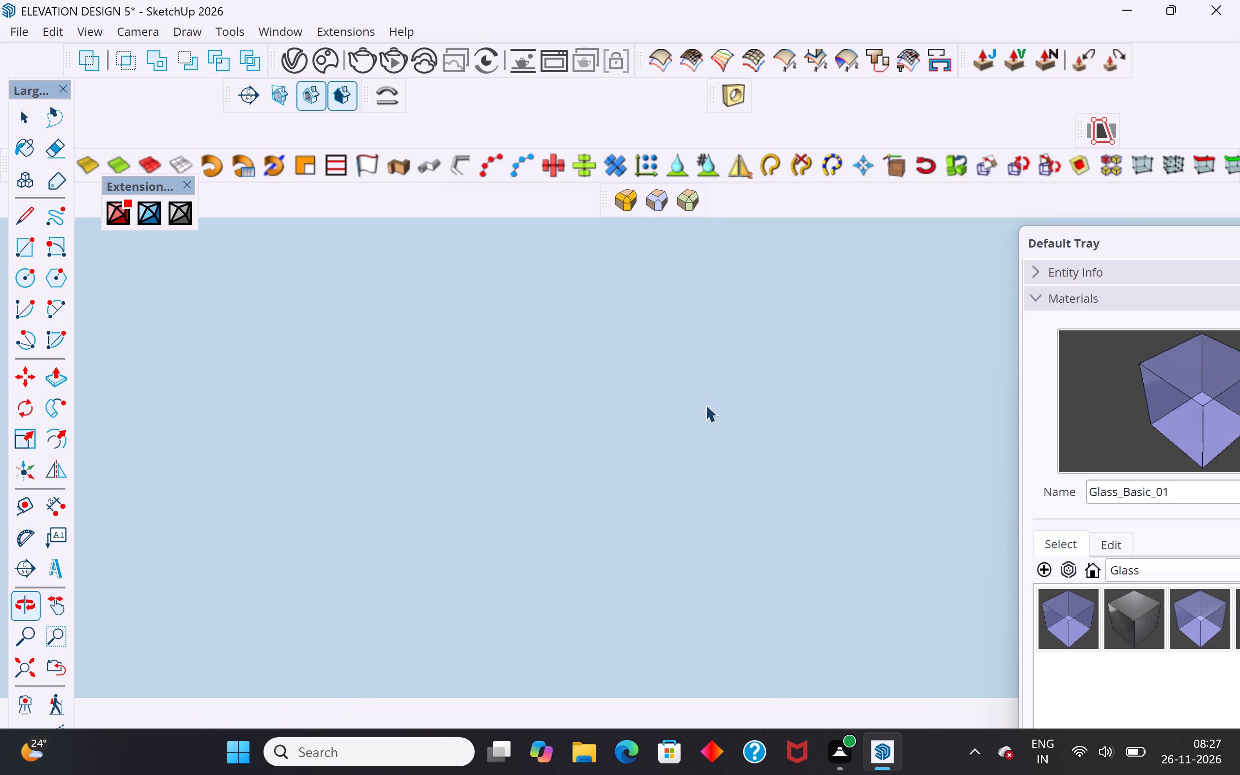
scroll(604, 384, down, 5)
scroll(662, 294, down, 10)
middle_drag(781, 432, 579, 467)
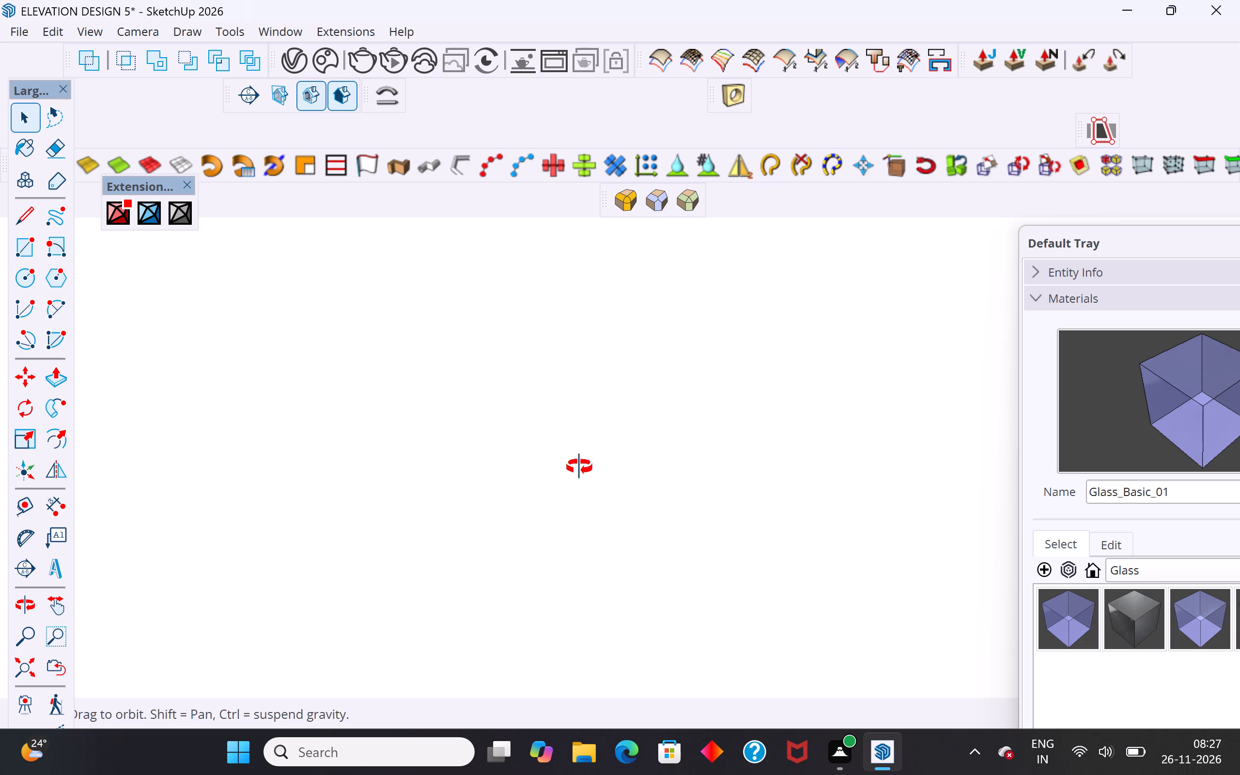
middle_drag(579, 467, 514, 475)
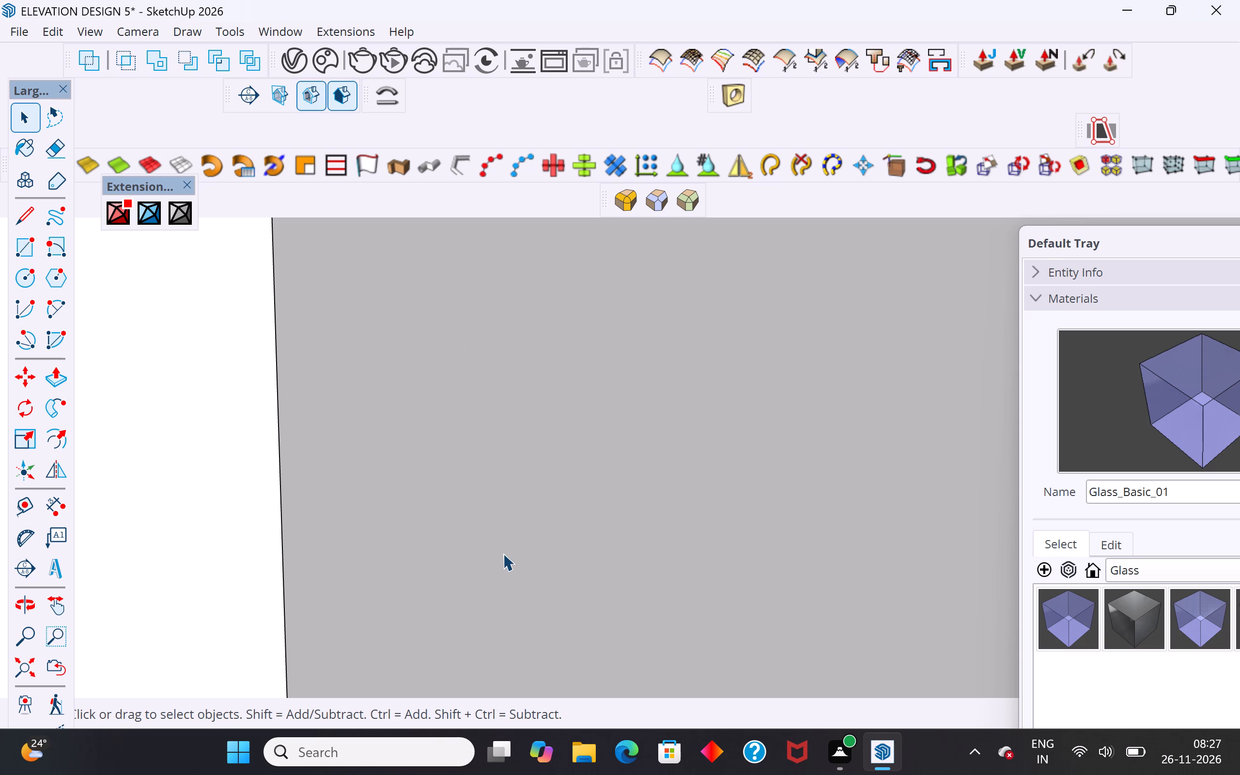
scroll(503, 553, down, 8)
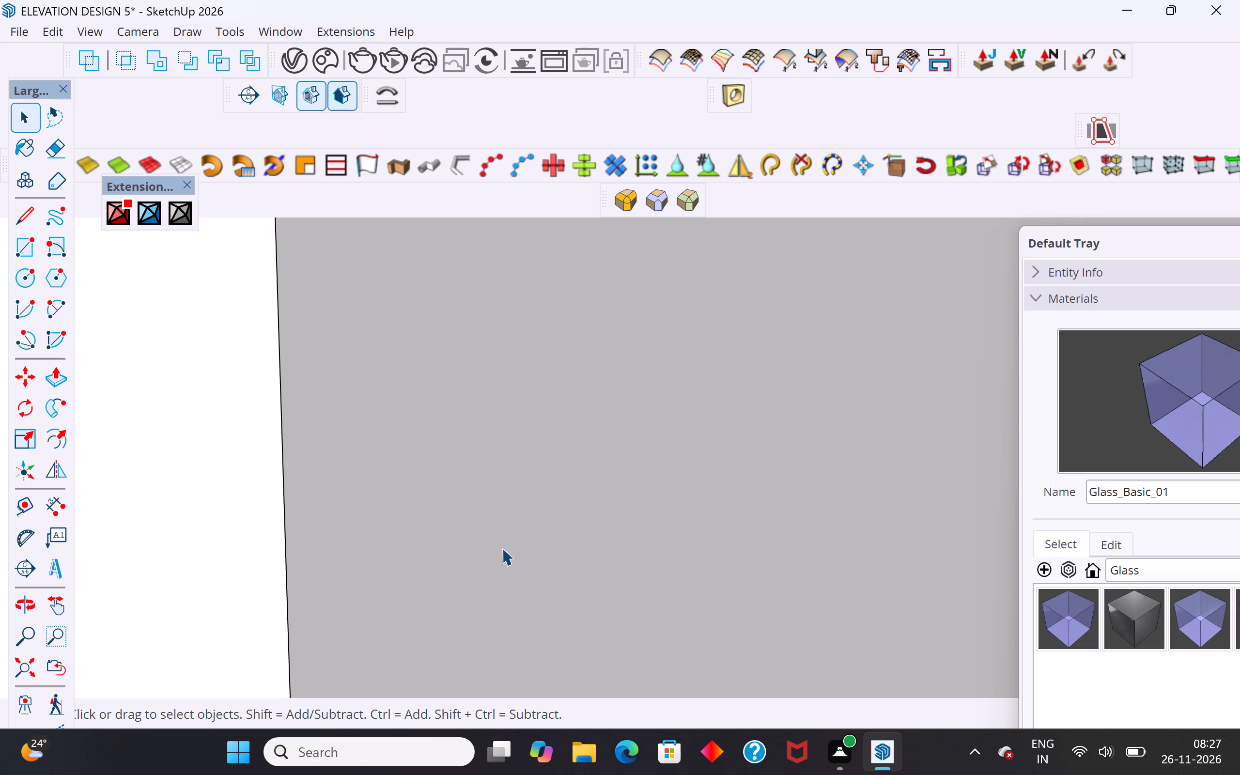
scroll(490, 549, down, 4)
Examine the curved wing and its rectangular opening from the front of the building and around the jamb nearest the curved end.
click(24, 671)
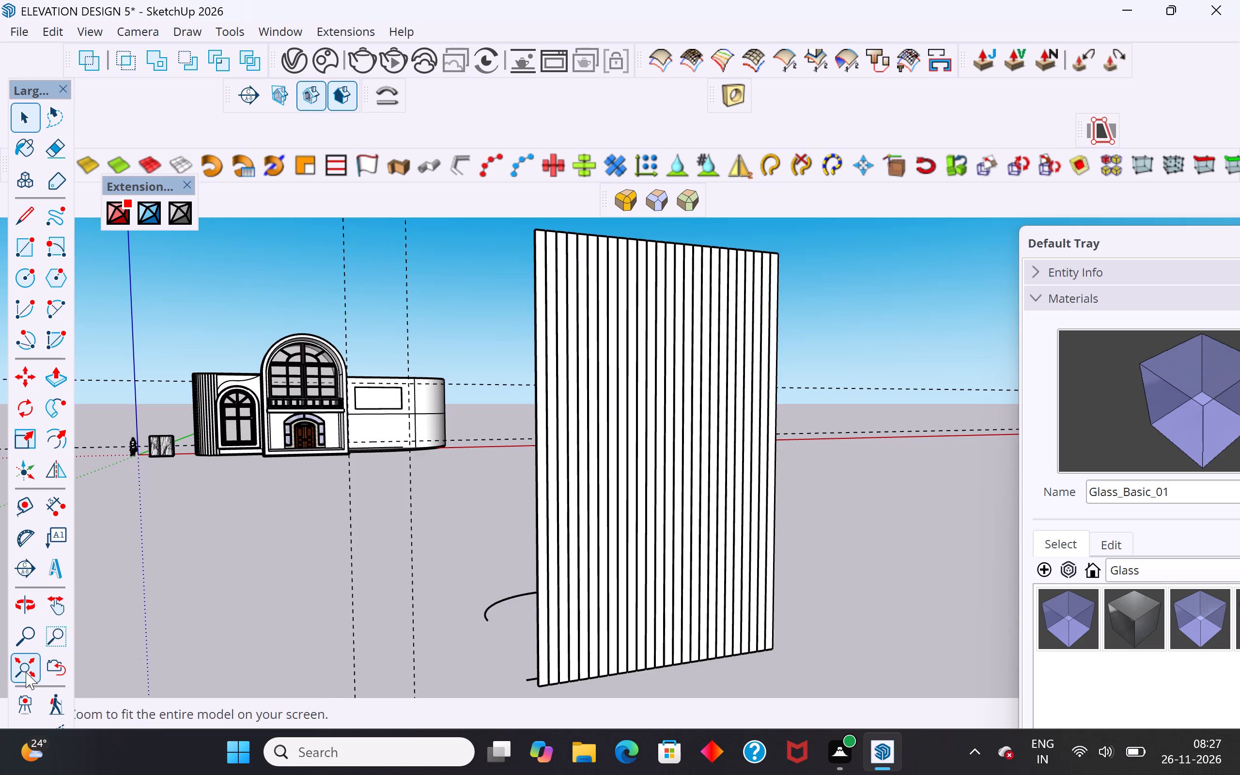
click(259, 515)
scroll(309, 430, up, 9)
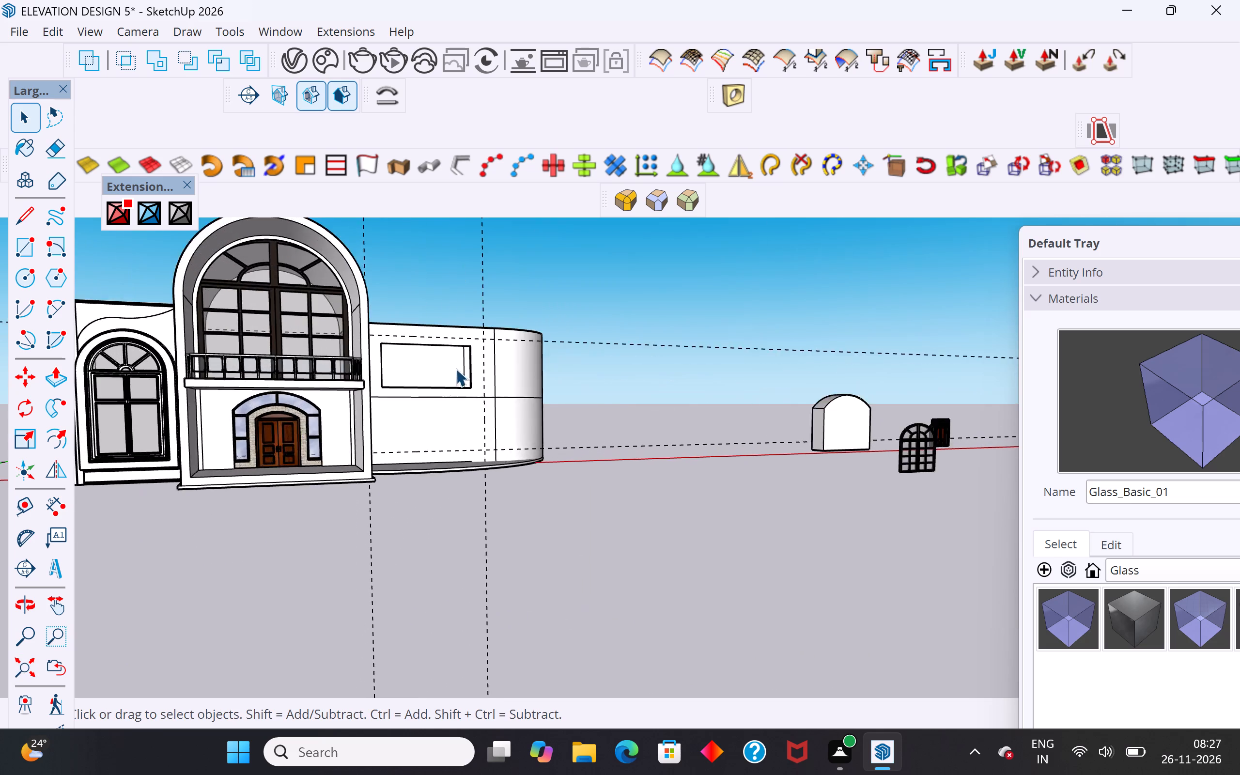
scroll(456, 369, up, 15)
middle_drag(498, 356, 532, 381)
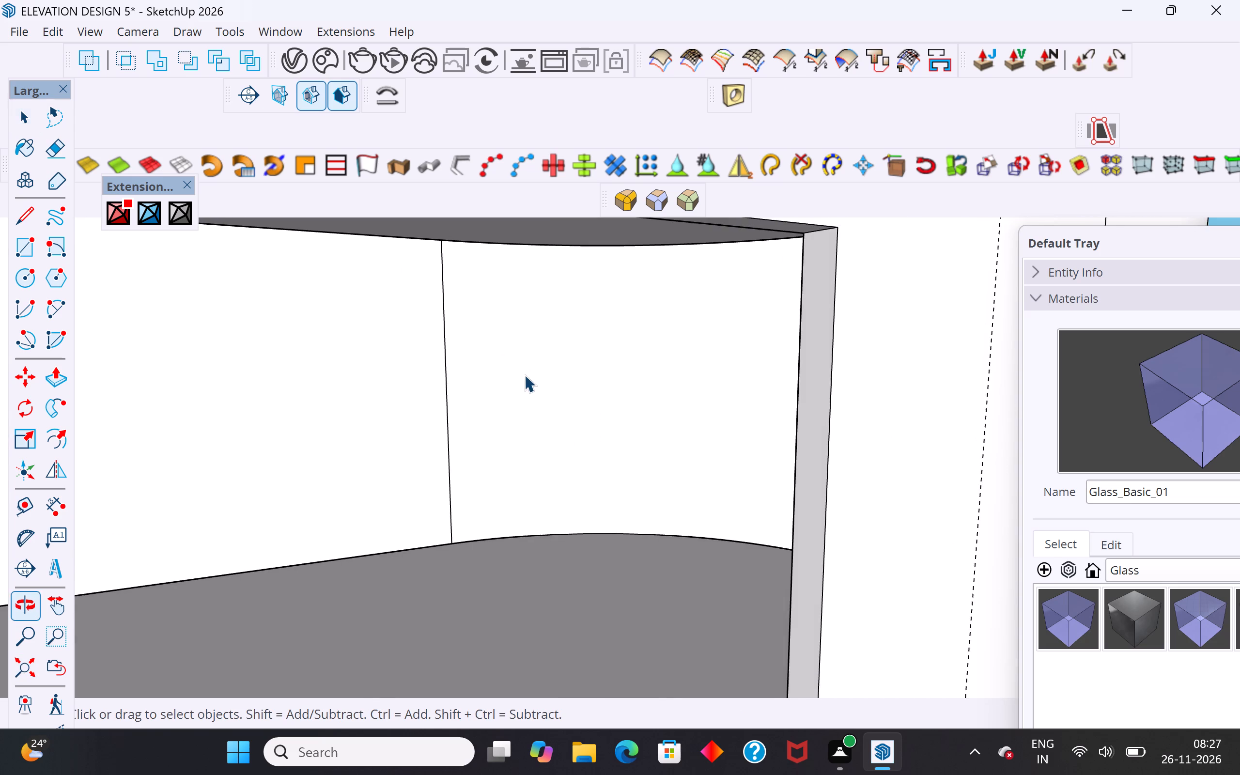
scroll(524, 374, down, 7)
middle_drag(639, 447, 652, 447)
scroll(681, 396, up, 3)
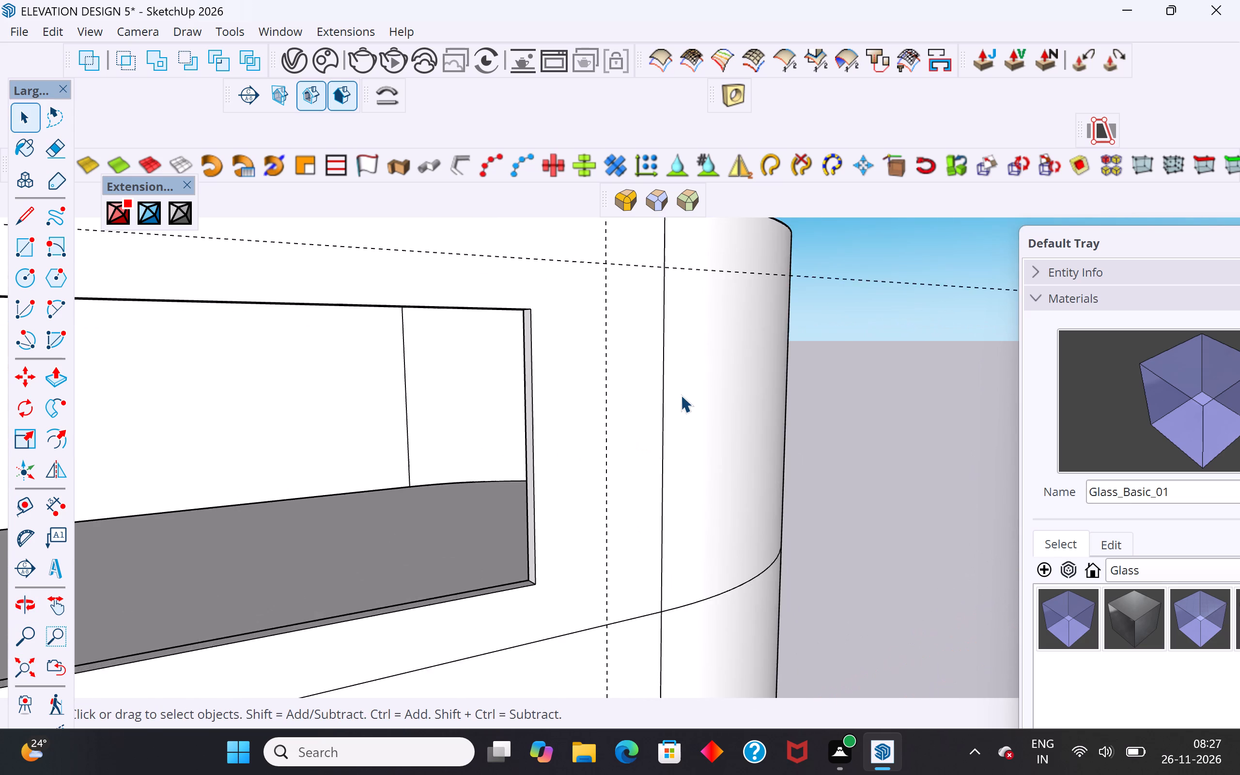
scroll(681, 395, up, 12)
middle_drag(541, 449, 1001, 487)
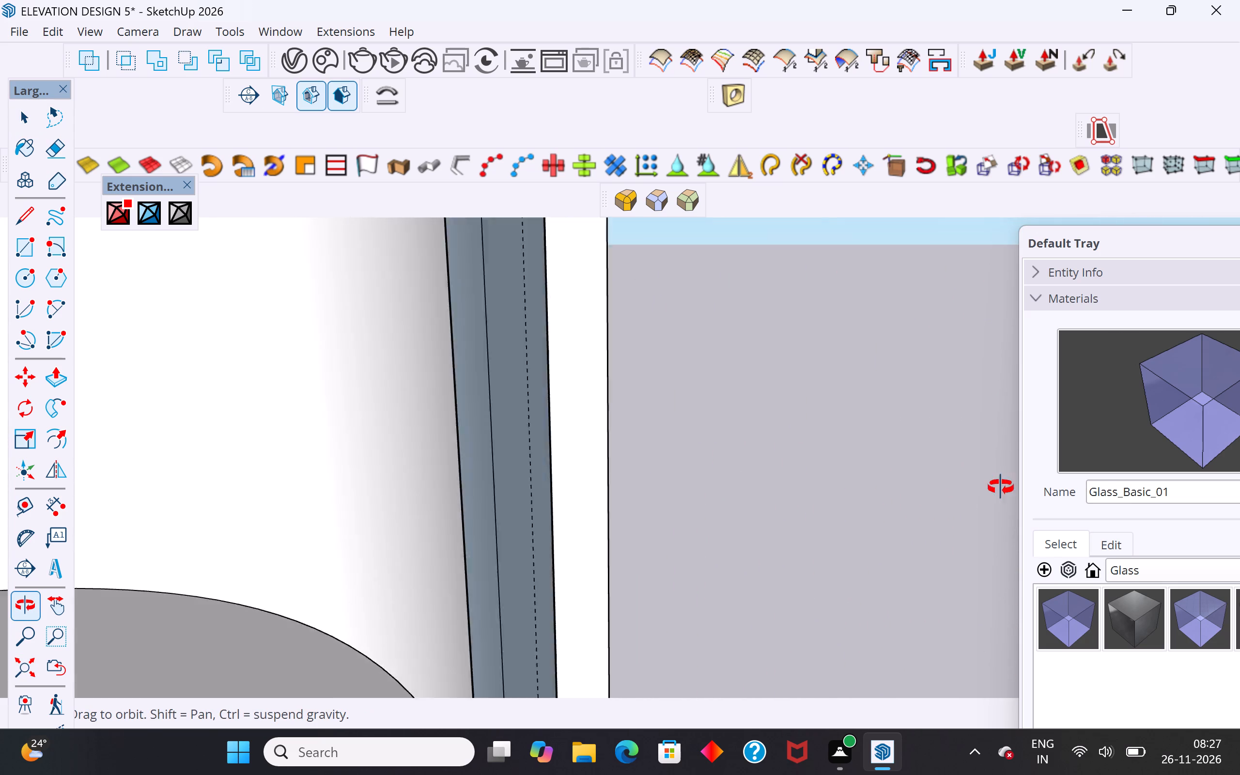
middle_drag(1001, 487, 932, 449)
scroll(812, 405, down, 3)
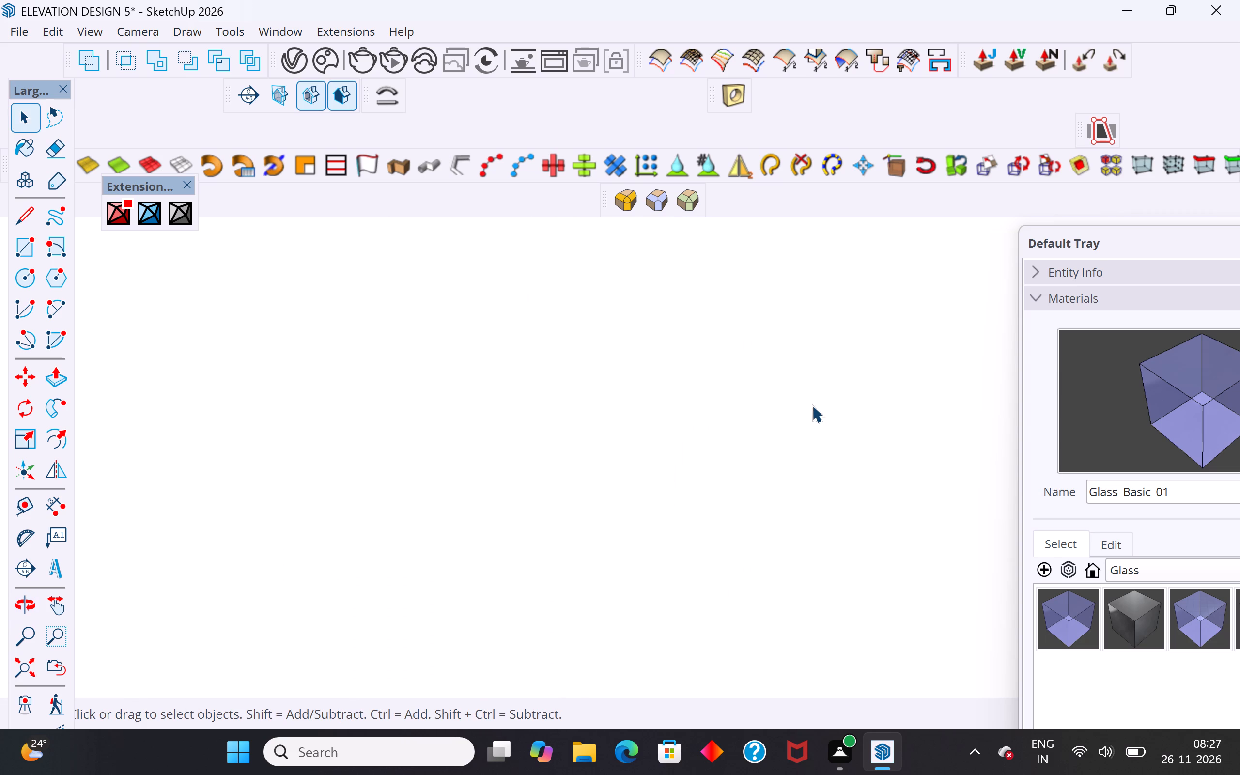
scroll(812, 405, down, 2)
Examine the curved wing's opening from outside the curved end and from inside the wing.
click(25, 668)
click(545, 521)
middle_drag(585, 424, 274, 422)
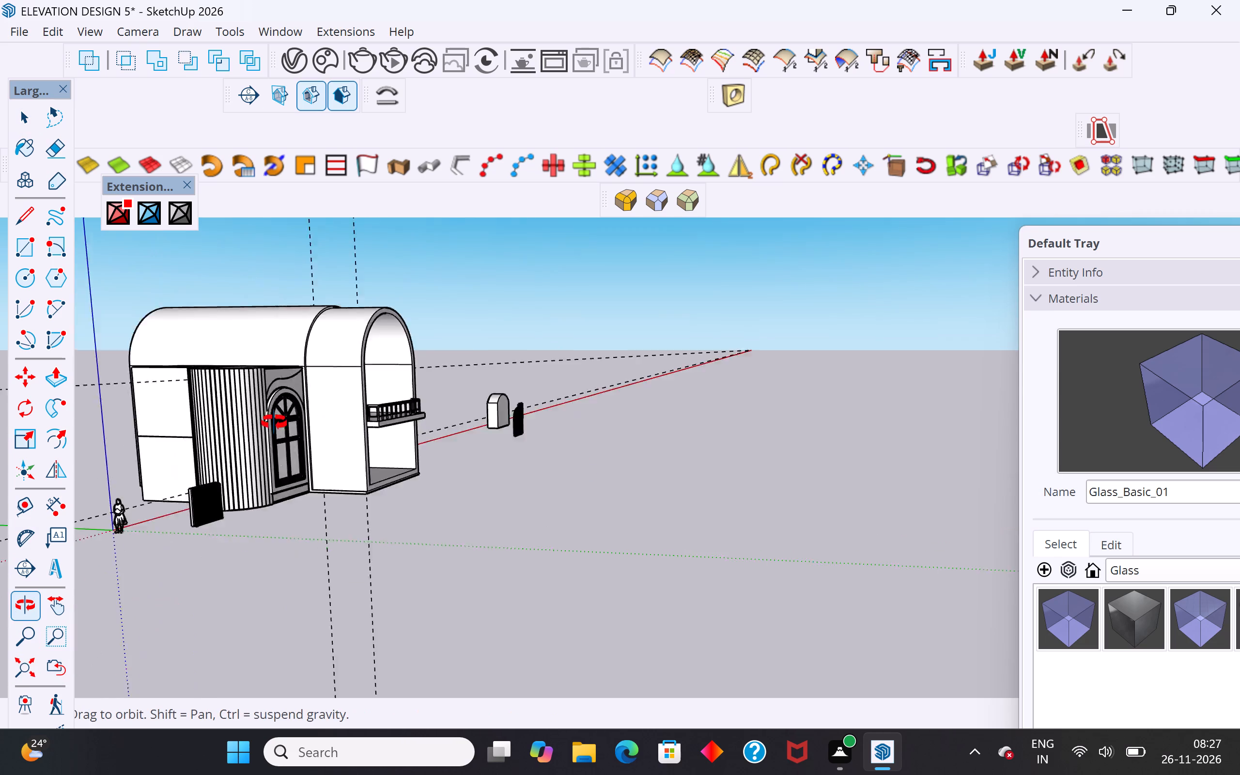
middle_drag(274, 422, 140, 411)
scroll(688, 384, up, 7)
scroll(559, 403, up, 10)
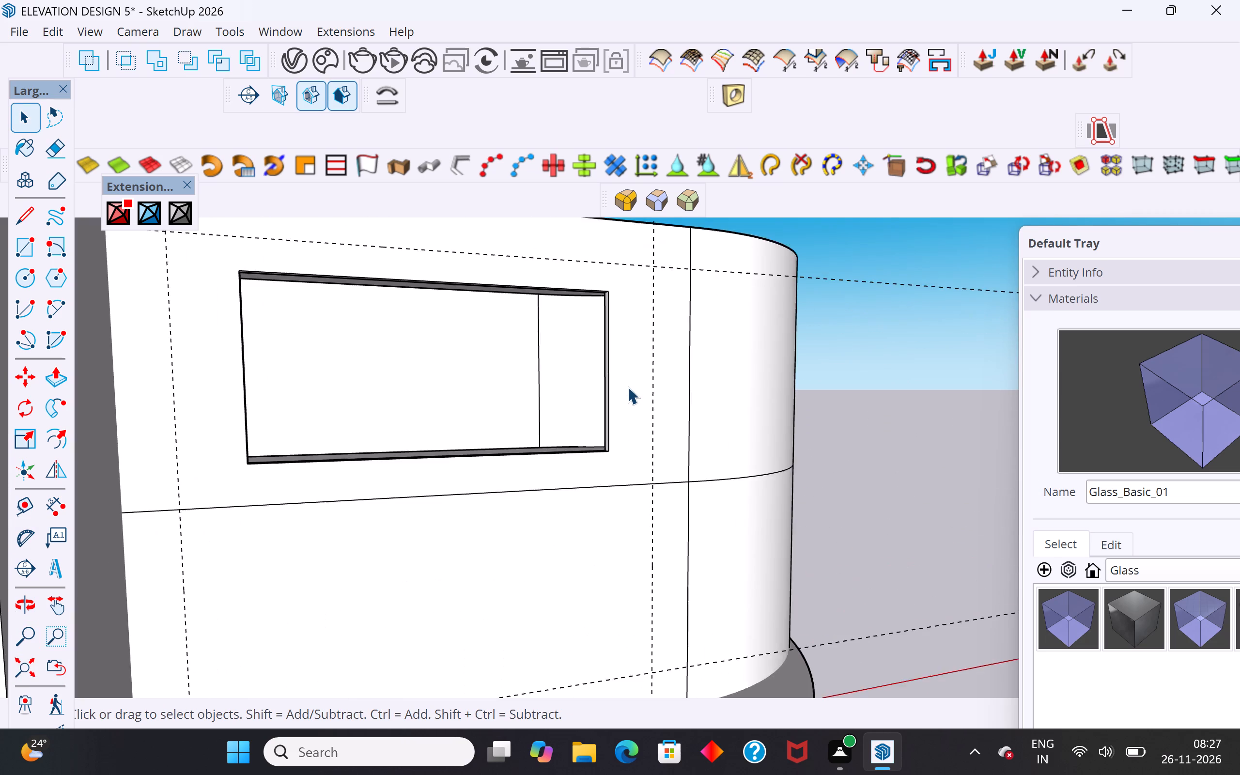
scroll(627, 387, up, 4)
middle_drag(606, 392, 190, 451)
scroll(192, 409, up, 3)
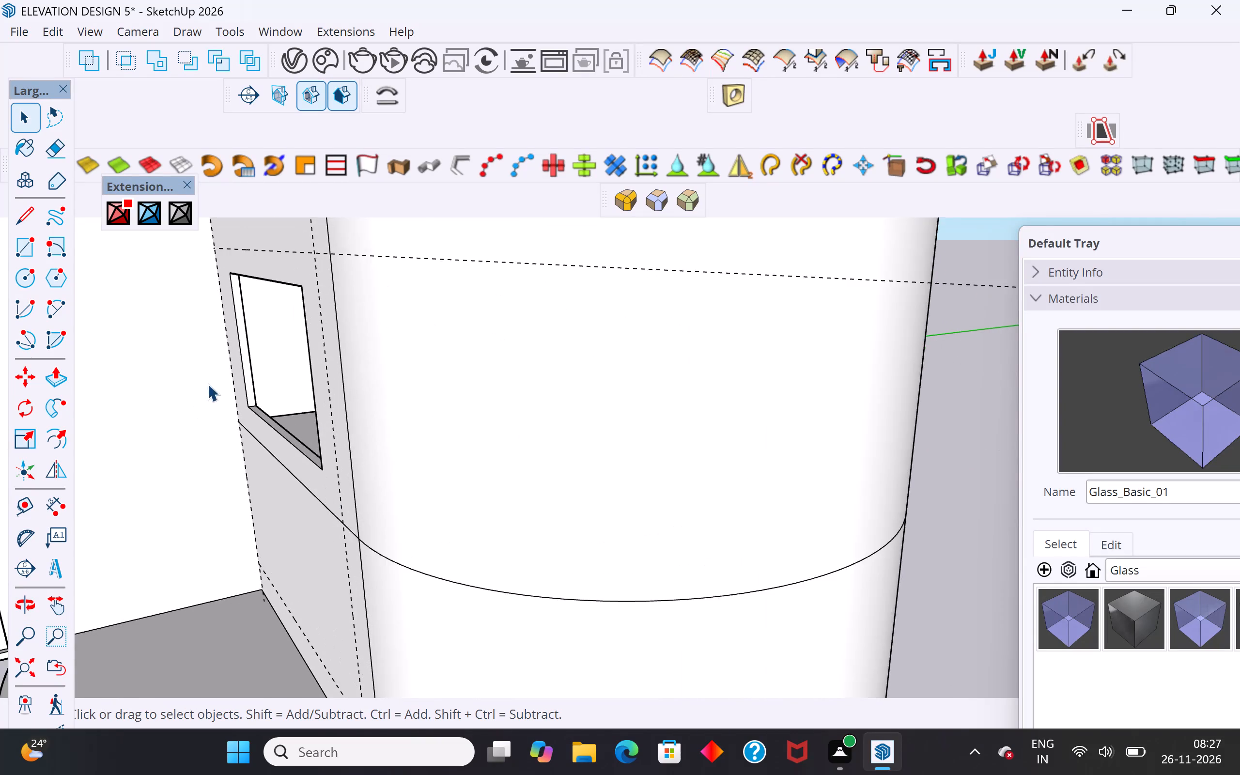
scroll(248, 236, up, 17)
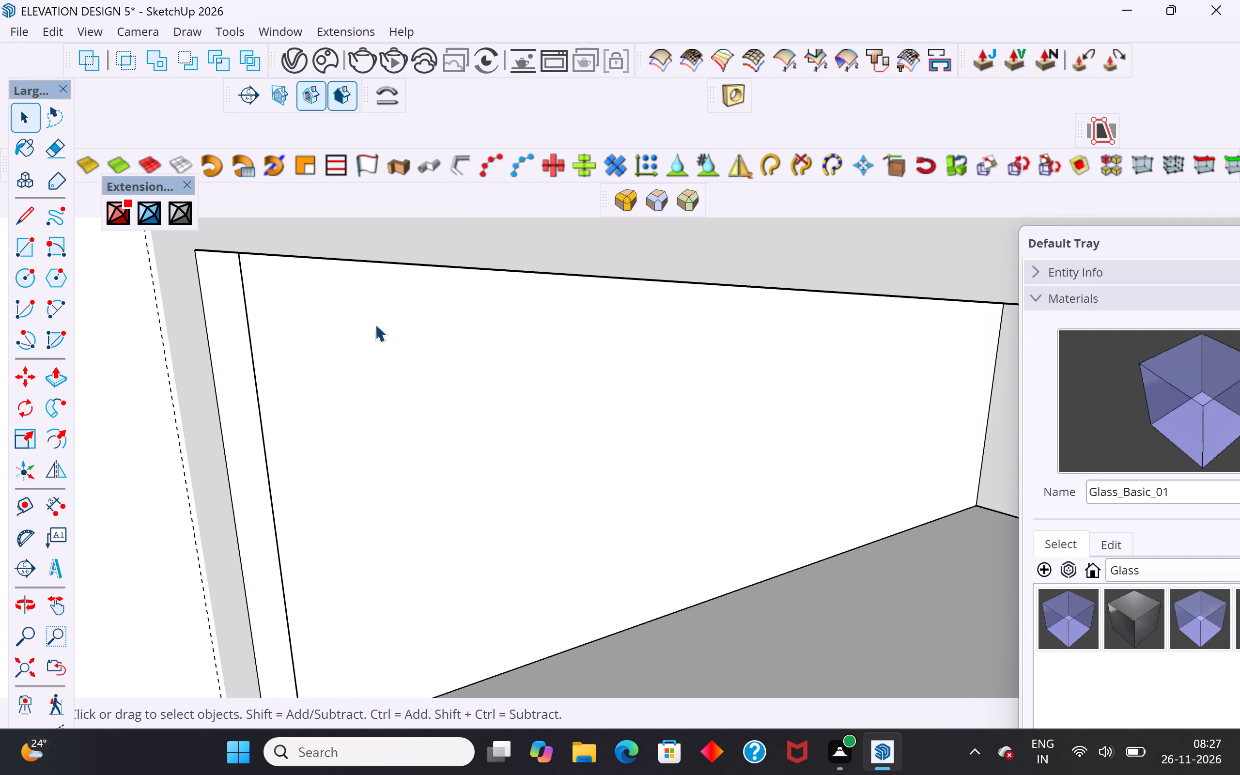
middle_drag(375, 324, 203, 292)
scroll(202, 430, down, 3)
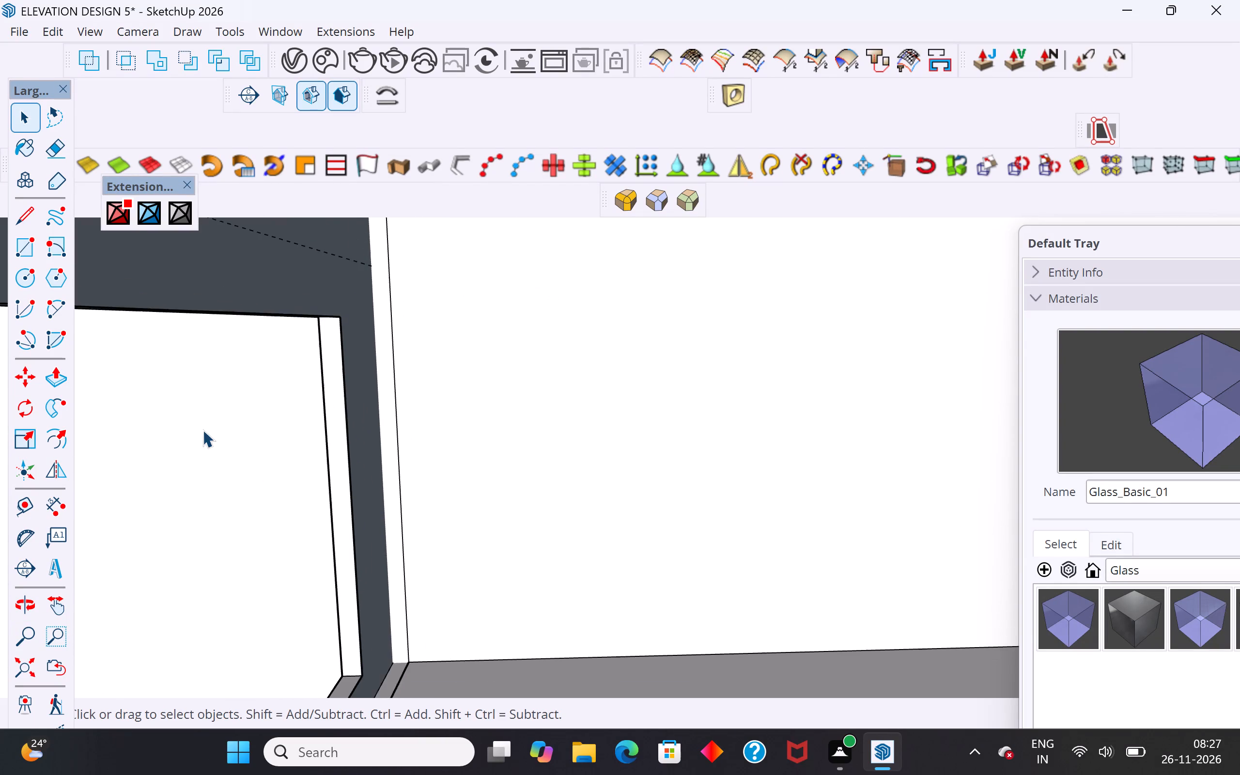
scroll(202, 430, down, 4)
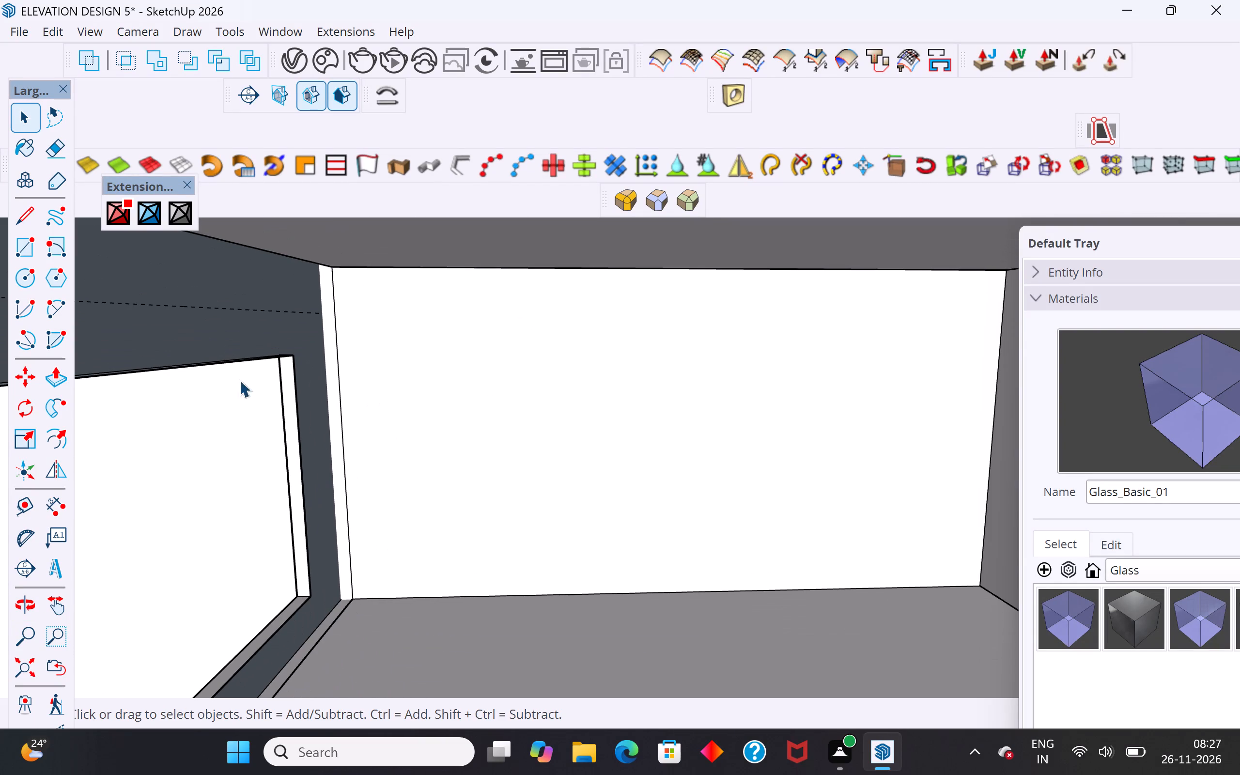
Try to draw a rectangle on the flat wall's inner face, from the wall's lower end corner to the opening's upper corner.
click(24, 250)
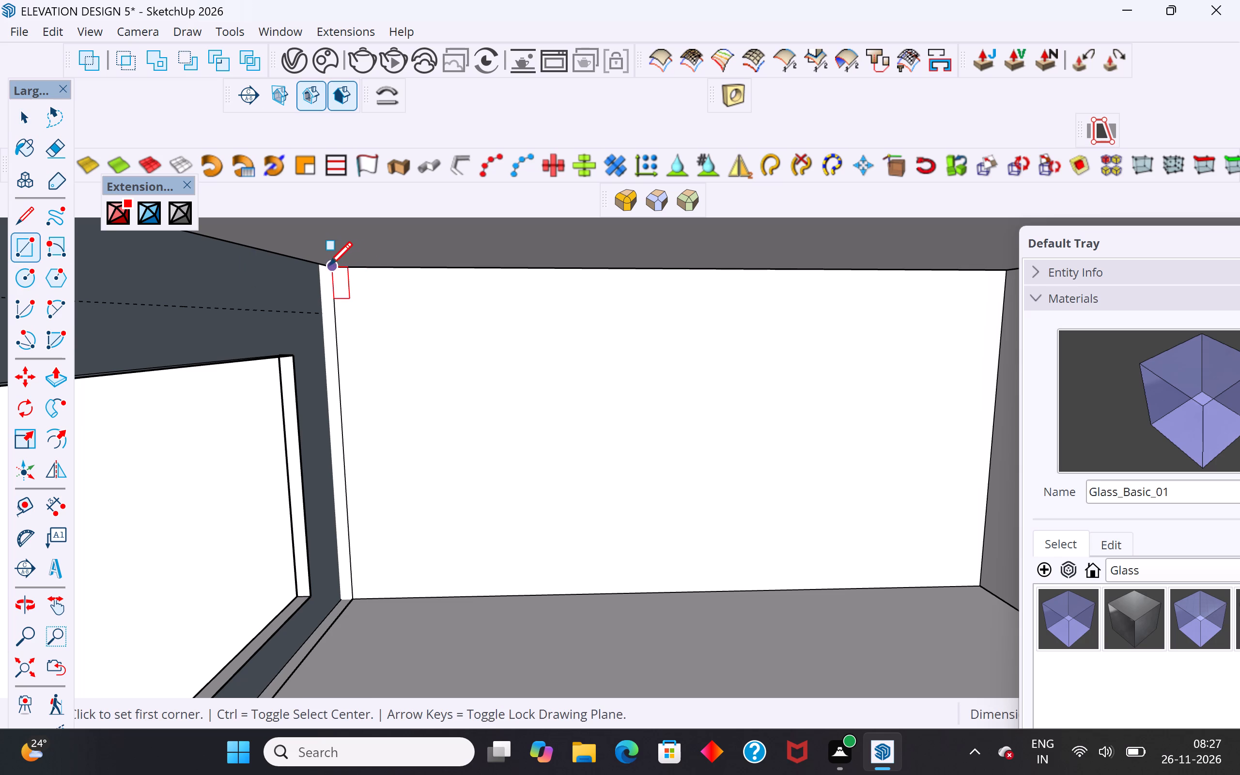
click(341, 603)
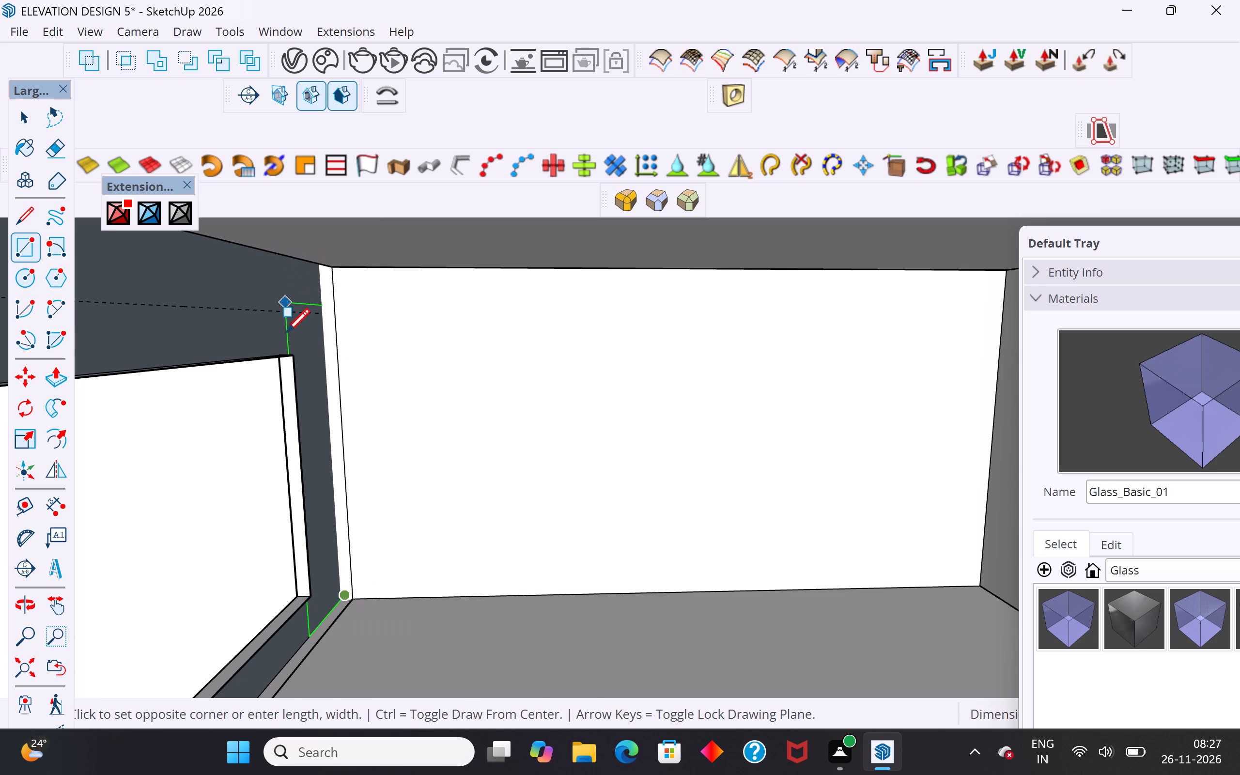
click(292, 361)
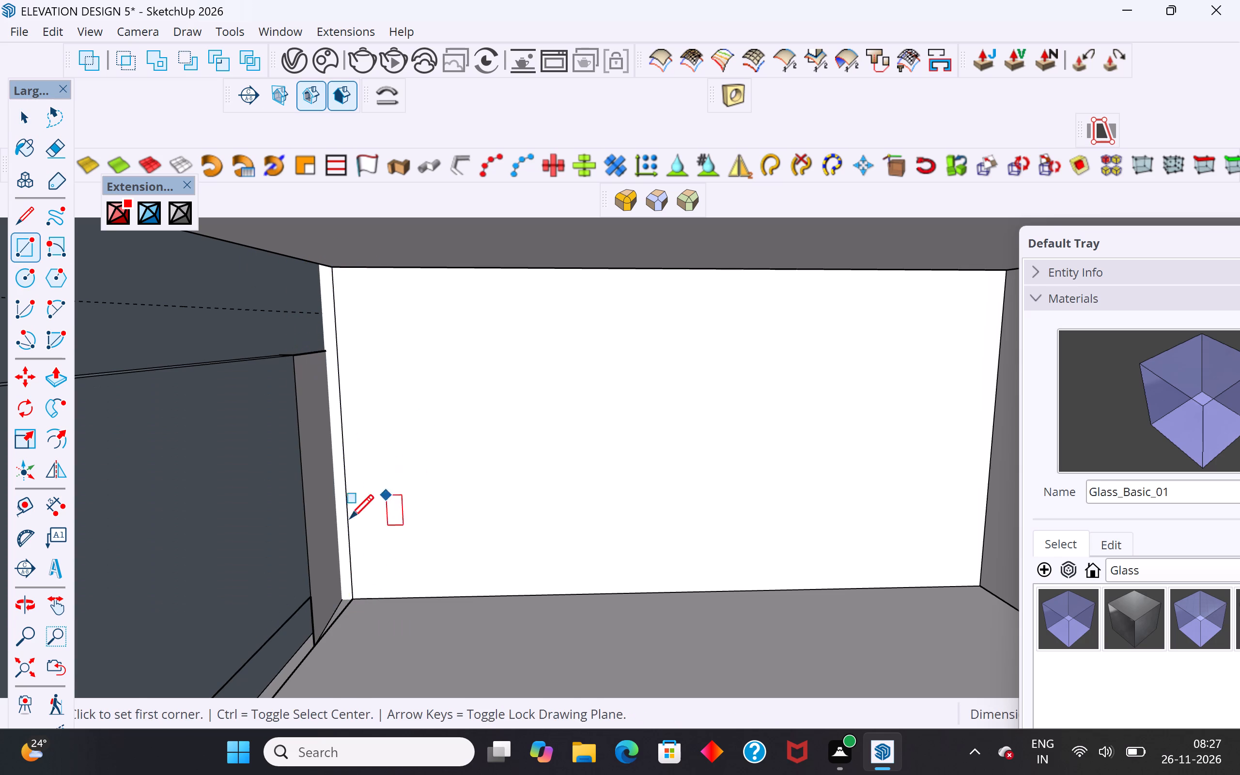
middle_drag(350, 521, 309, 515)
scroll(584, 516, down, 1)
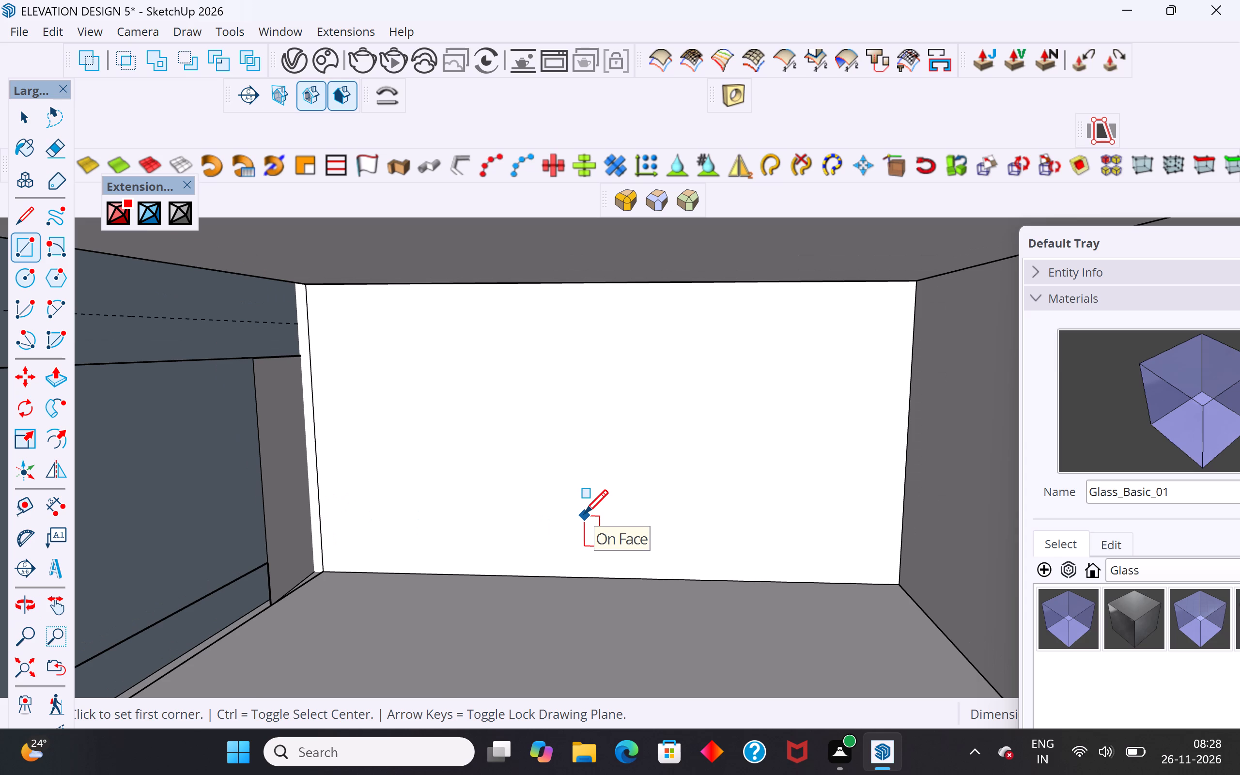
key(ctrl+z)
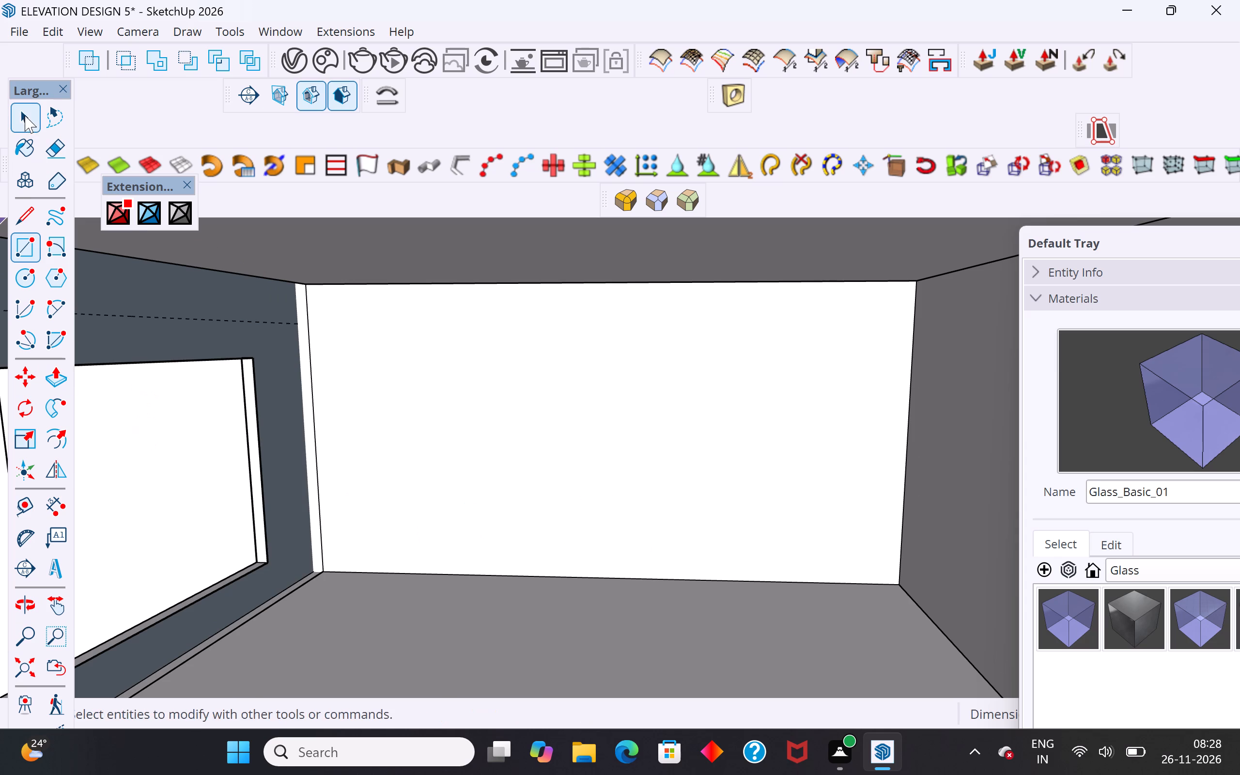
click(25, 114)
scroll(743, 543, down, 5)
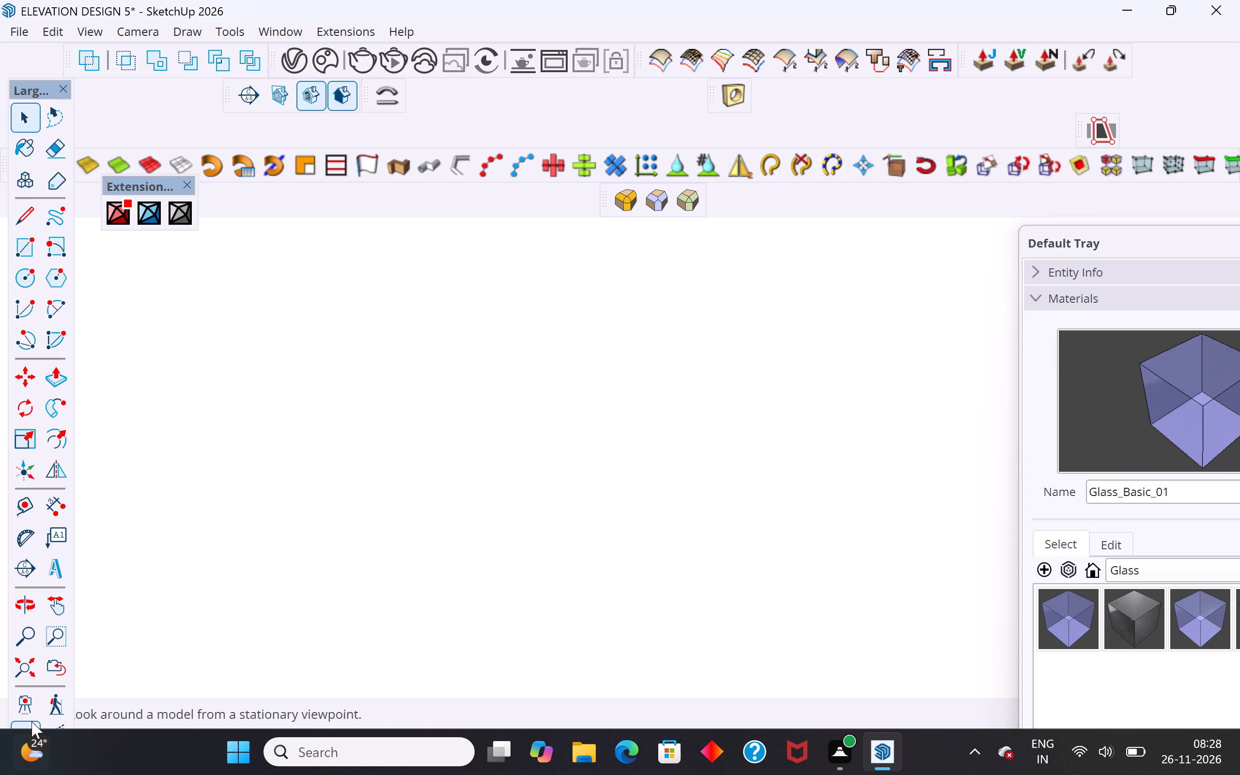
Hide the outer and inner faces of the curved wing's upper rear wall, beside the arched block.
click(23, 666)
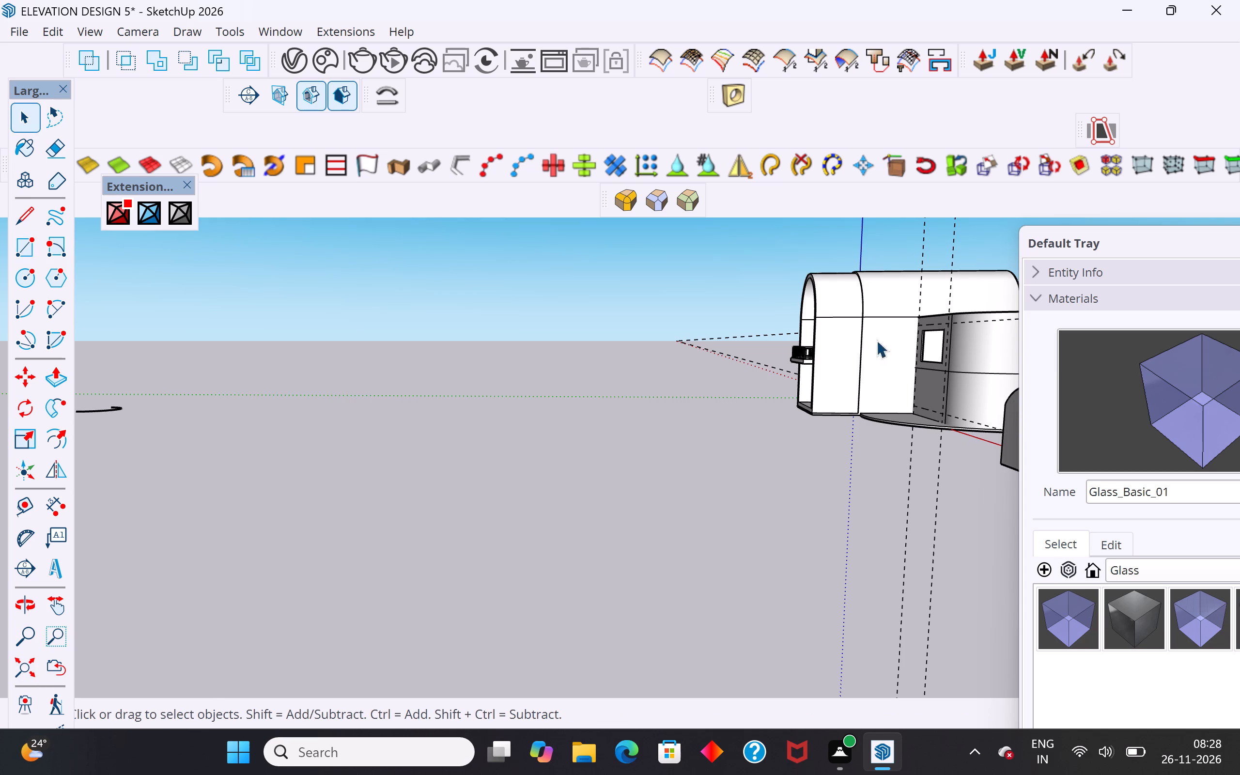
scroll(666, 577, down, 5)
middle_drag(850, 553, 333, 586)
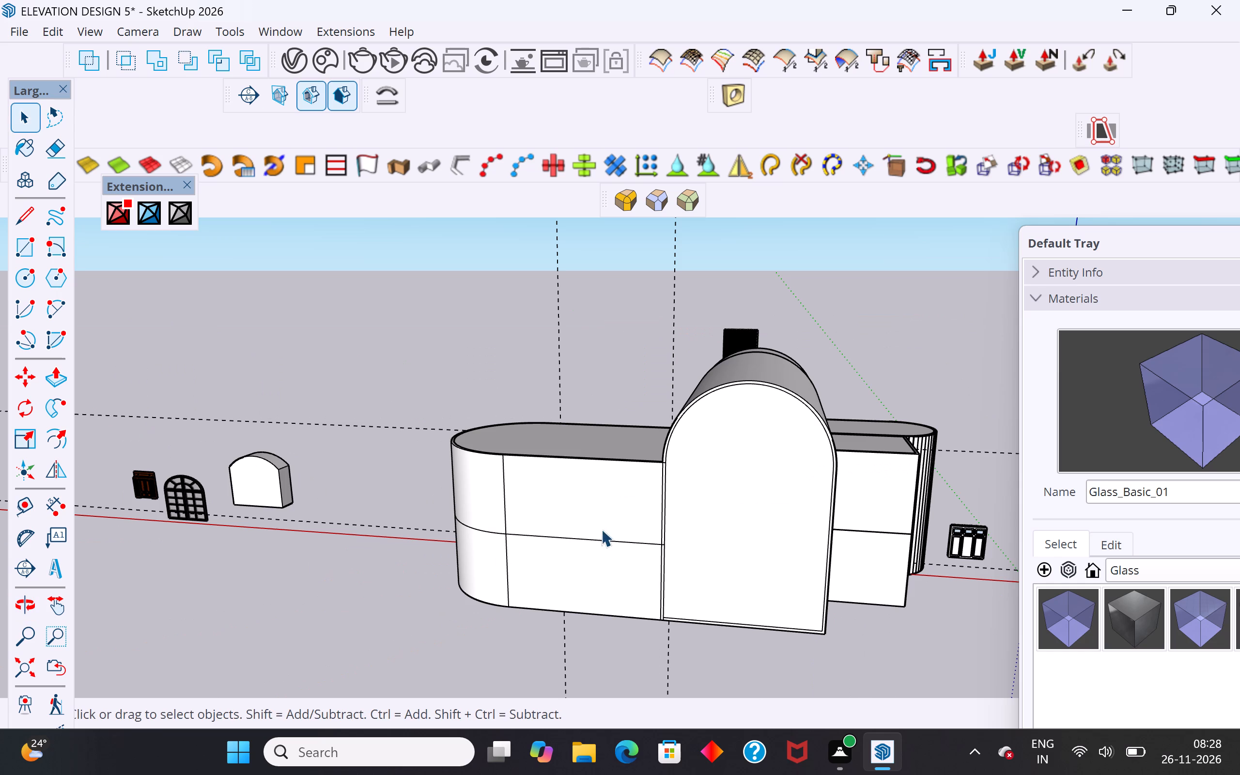
click(782, 481)
right_click(782, 481)
click(558, 660)
click(591, 524)
right_click(591, 524)
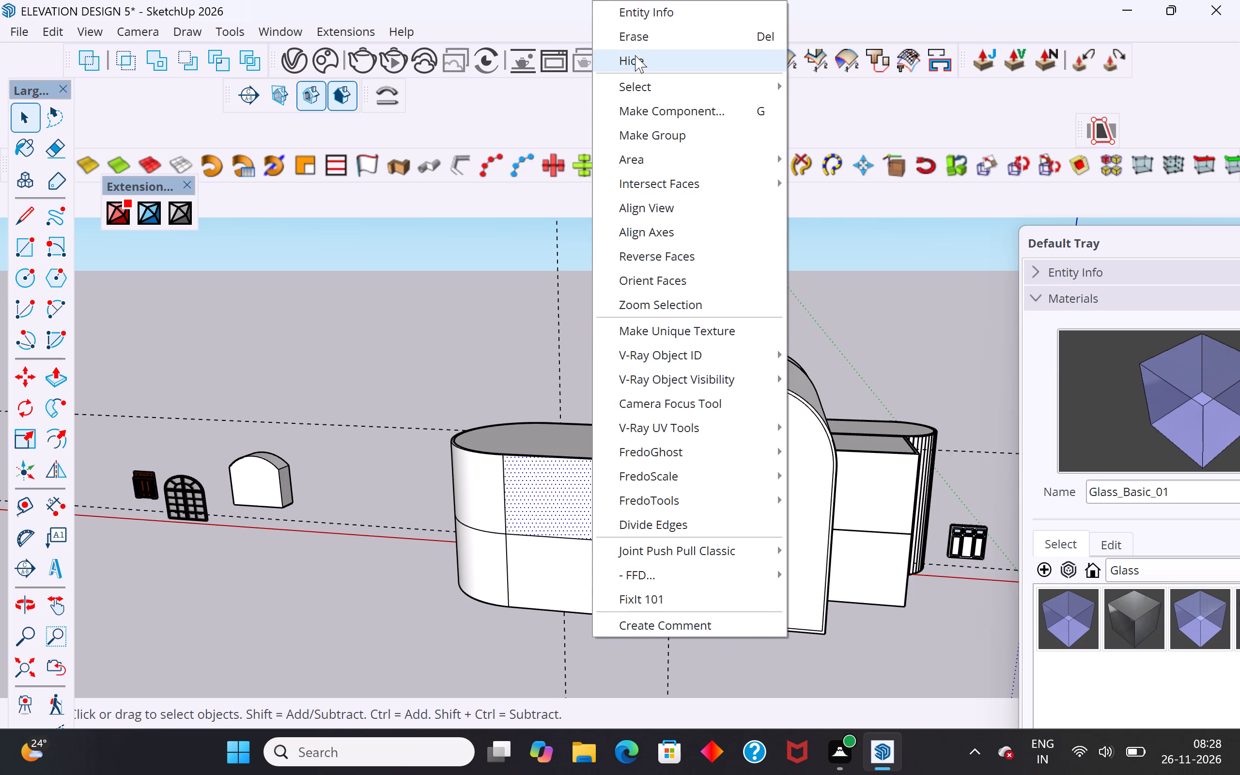
click(635, 55)
click(585, 507)
right_click(585, 507)
click(675, 59)
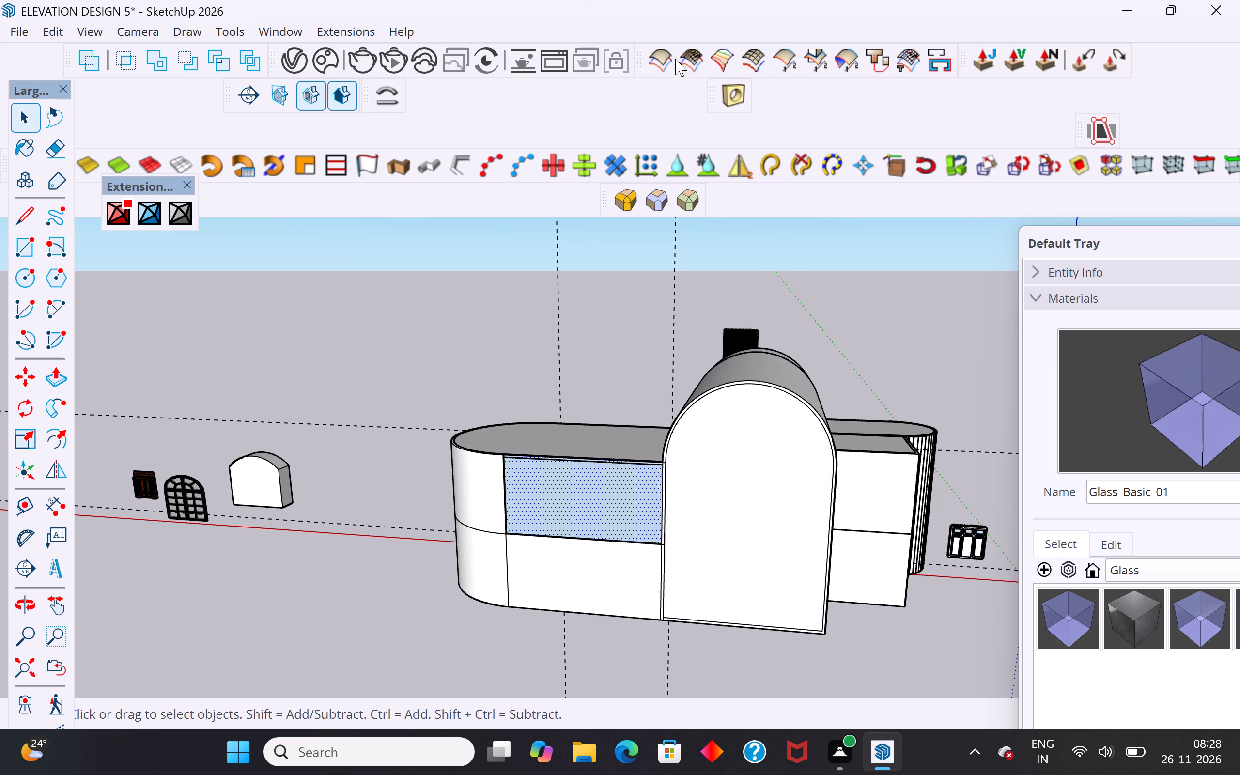
Hide the outer and inner faces of the curved wing's lower rear wall, below the exposed upper storey.
middle_drag(623, 534, 631, 490)
click(603, 542)
right_click(603, 542)
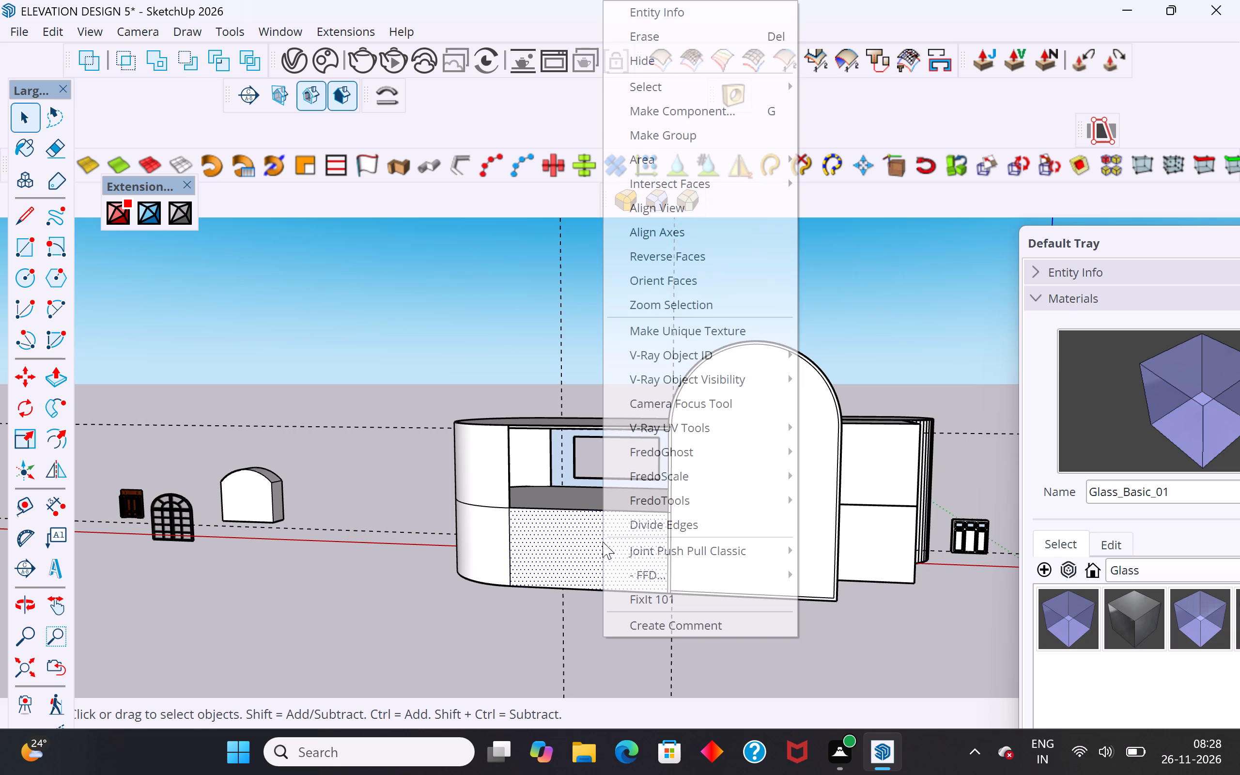
click(687, 54)
click(647, 549)
right_click(646, 550)
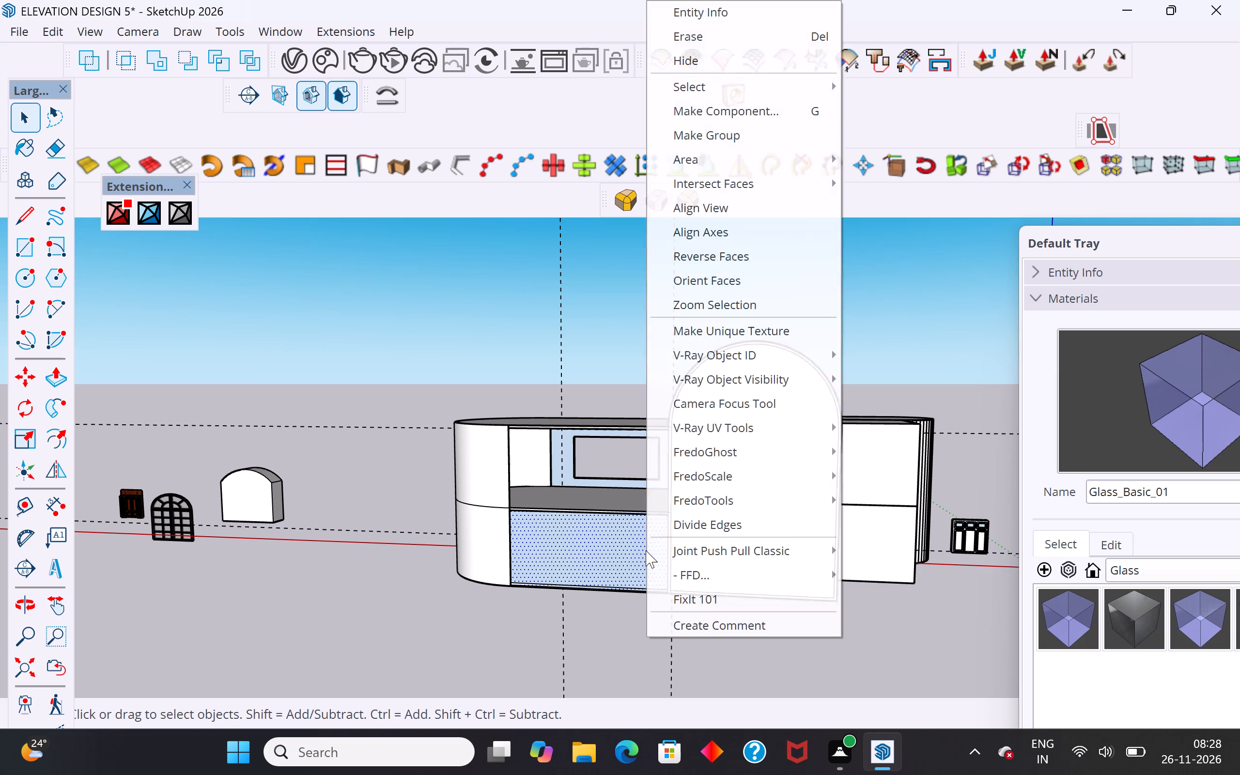
click(728, 62)
Draw a rectangle over the upper flat wall's inner side, from its upper corner at the curved end to the diagonally opposite lower corner.
scroll(660, 471, up, 2)
scroll(660, 384, up, 2)
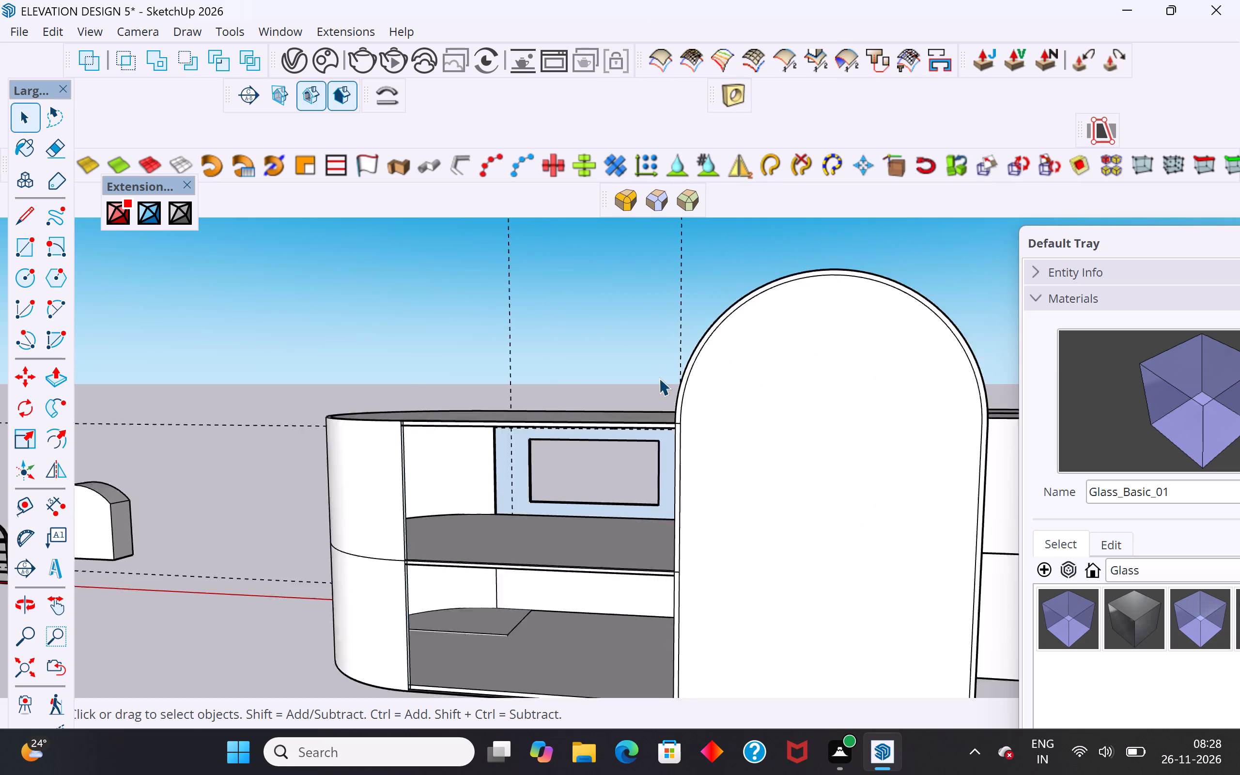
scroll(659, 378, up, 2)
scroll(671, 478, down, 1)
scroll(672, 479, up, 1)
scroll(673, 479, down, 2)
middle_drag(680, 510, 747, 441)
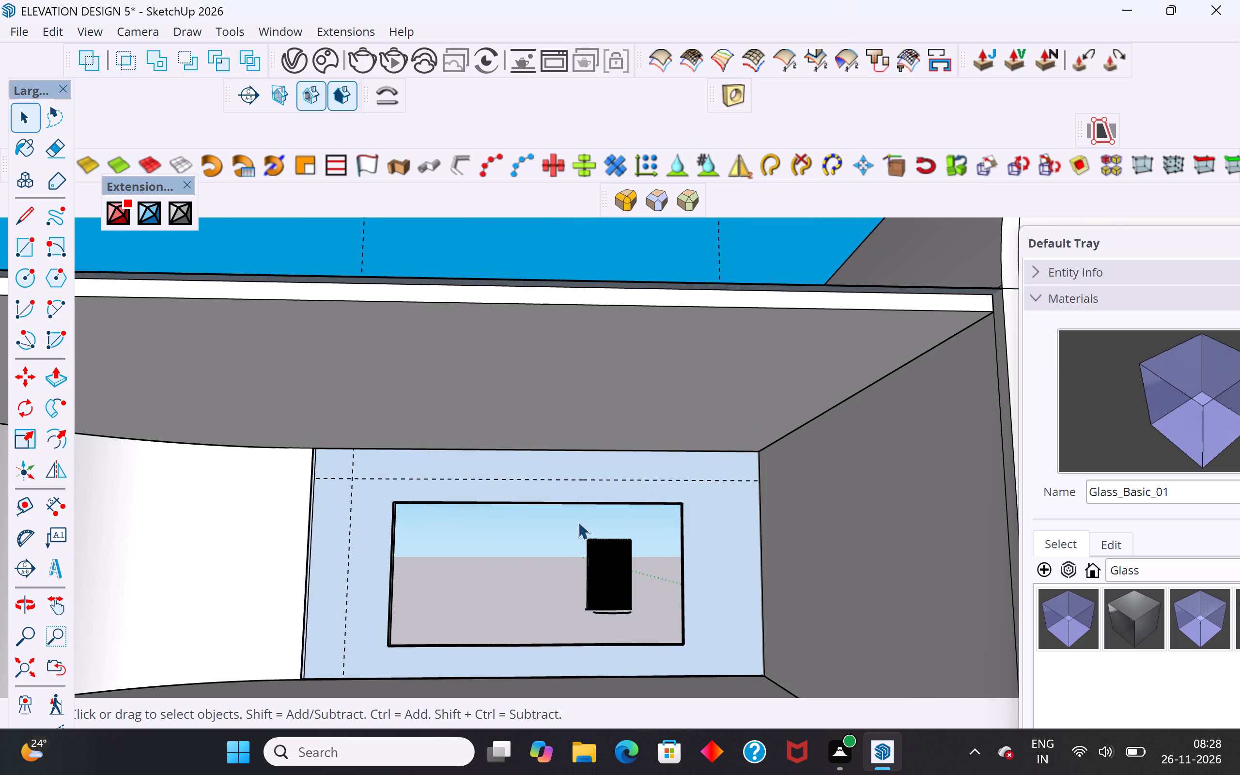
click(20, 244)
scroll(319, 479, up, 2)
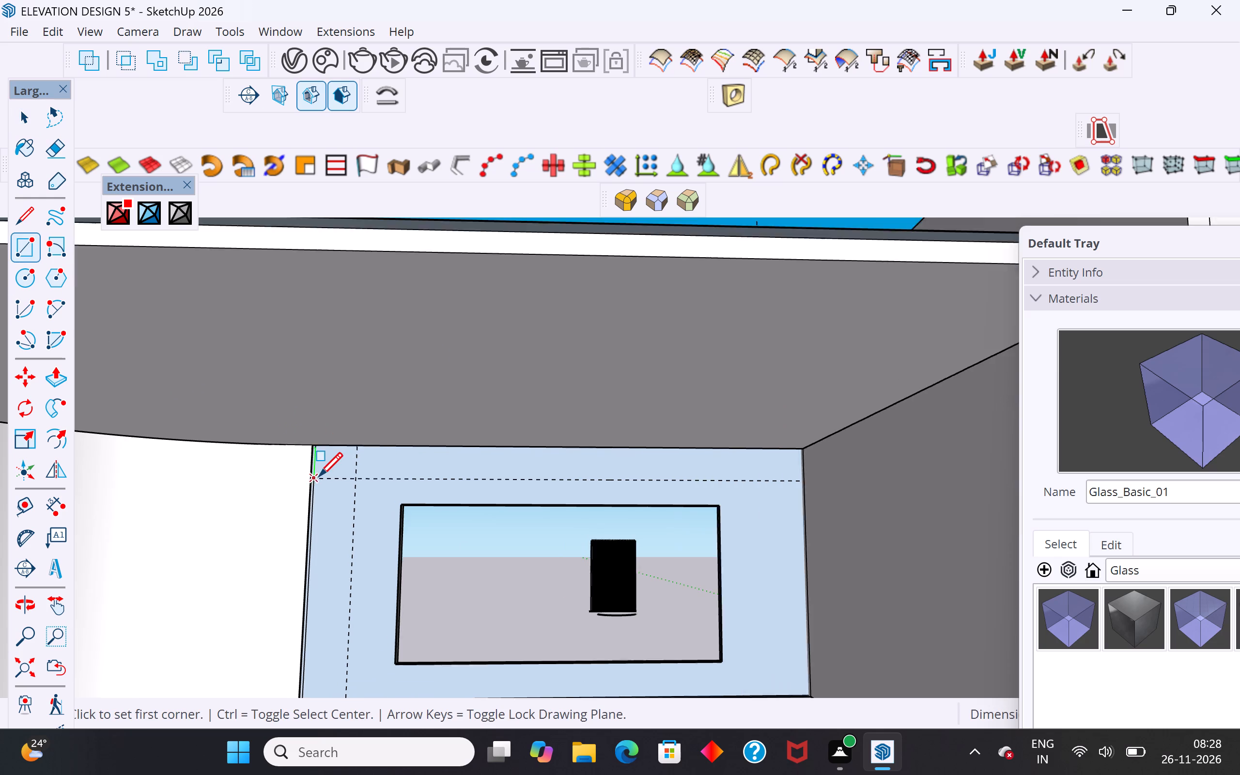
scroll(319, 479, up, 8)
click(295, 404)
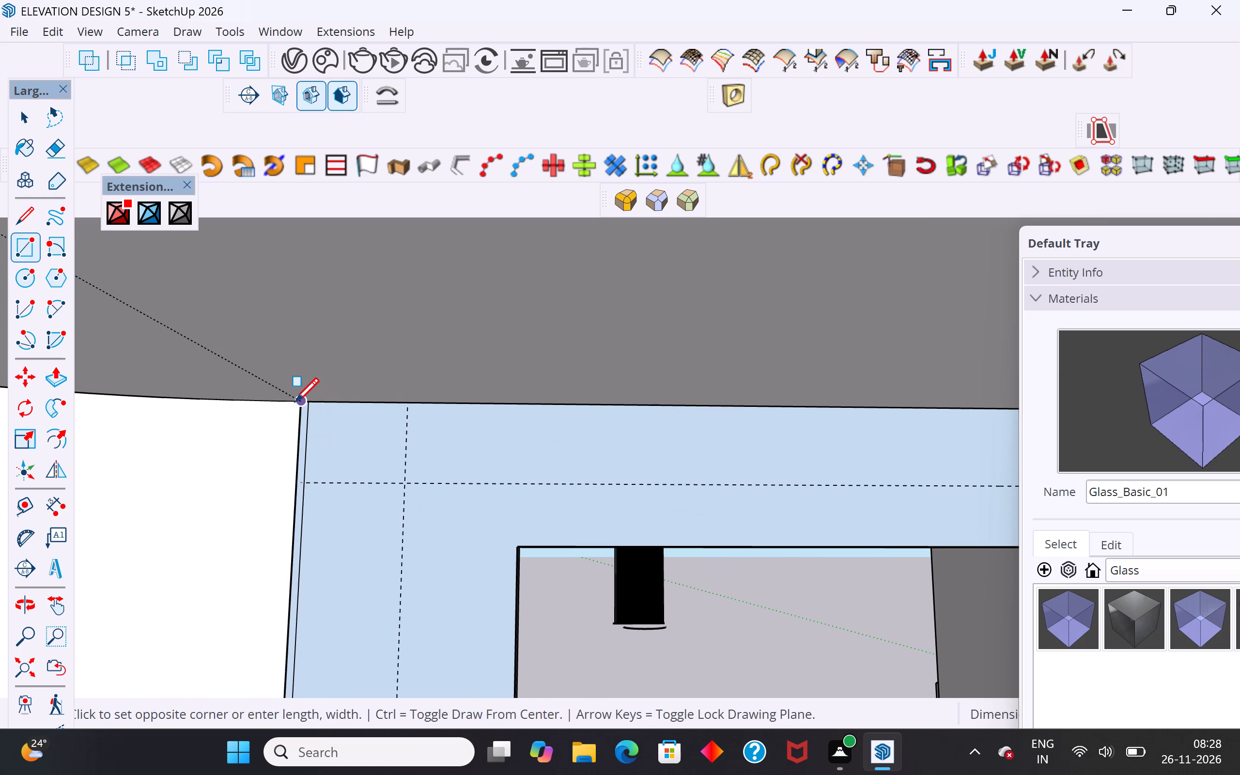
scroll(370, 450, down, 15)
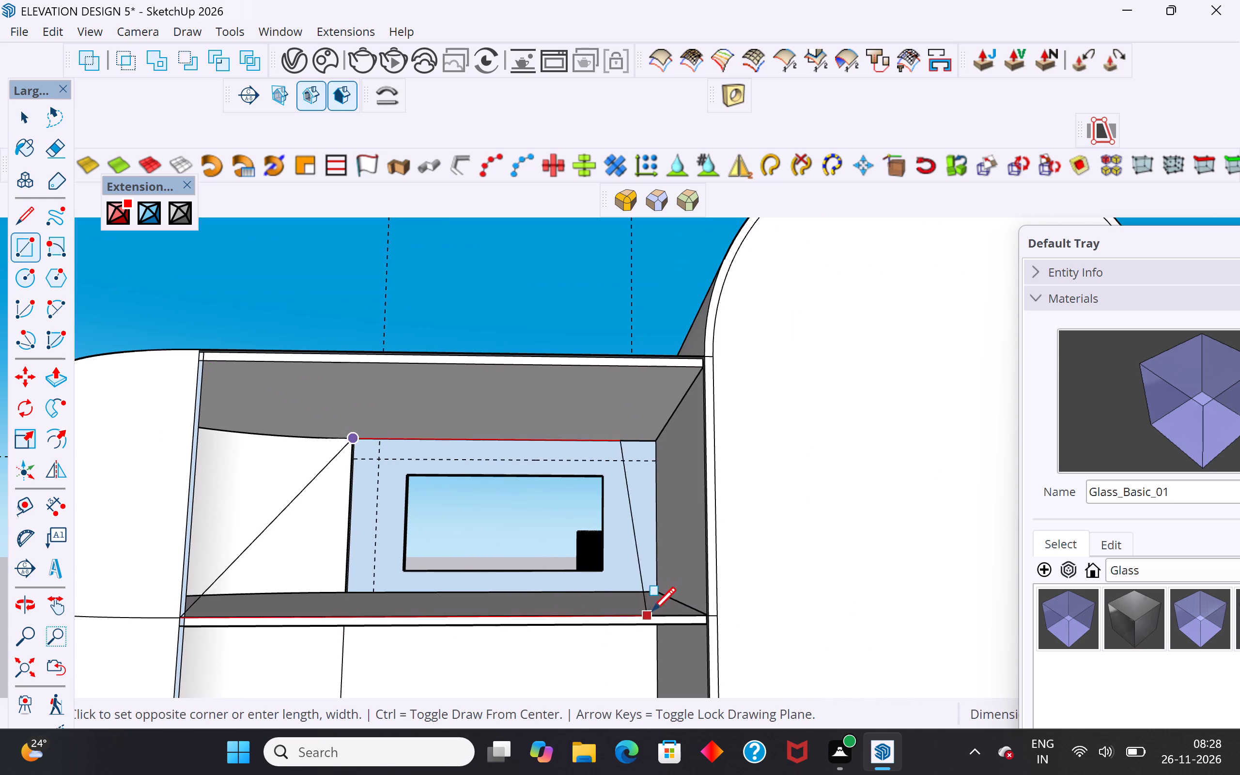
click(659, 593)
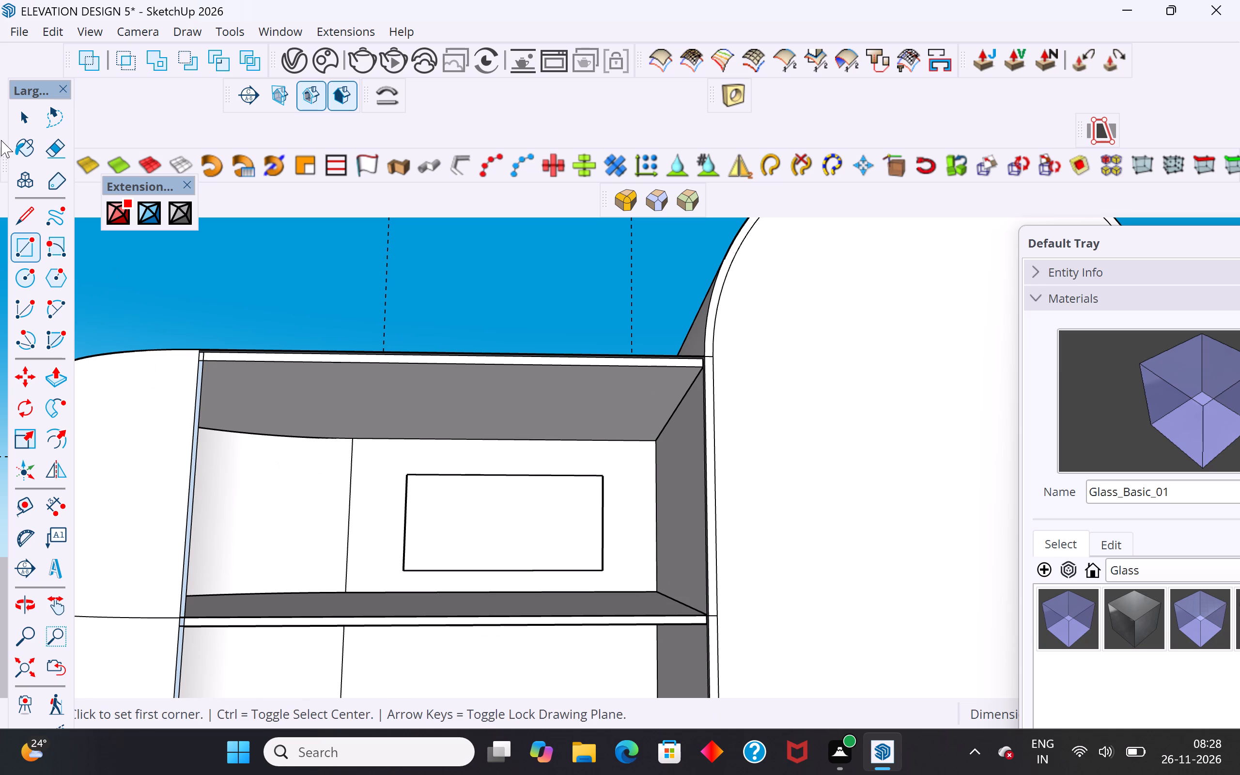
Examine the new inner wall face and the opening's outline, selecting the face to check how far it extends.
click(13, 120)
click(549, 538)
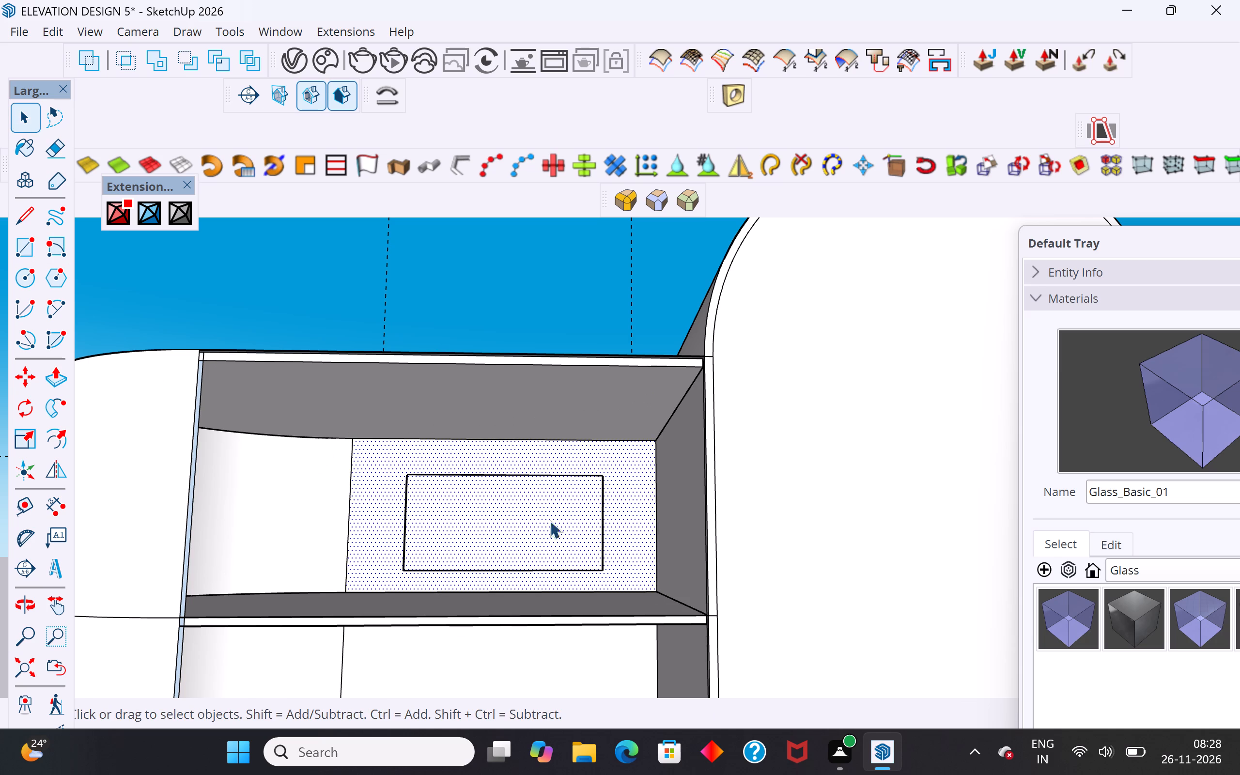
scroll(558, 534, up, 3)
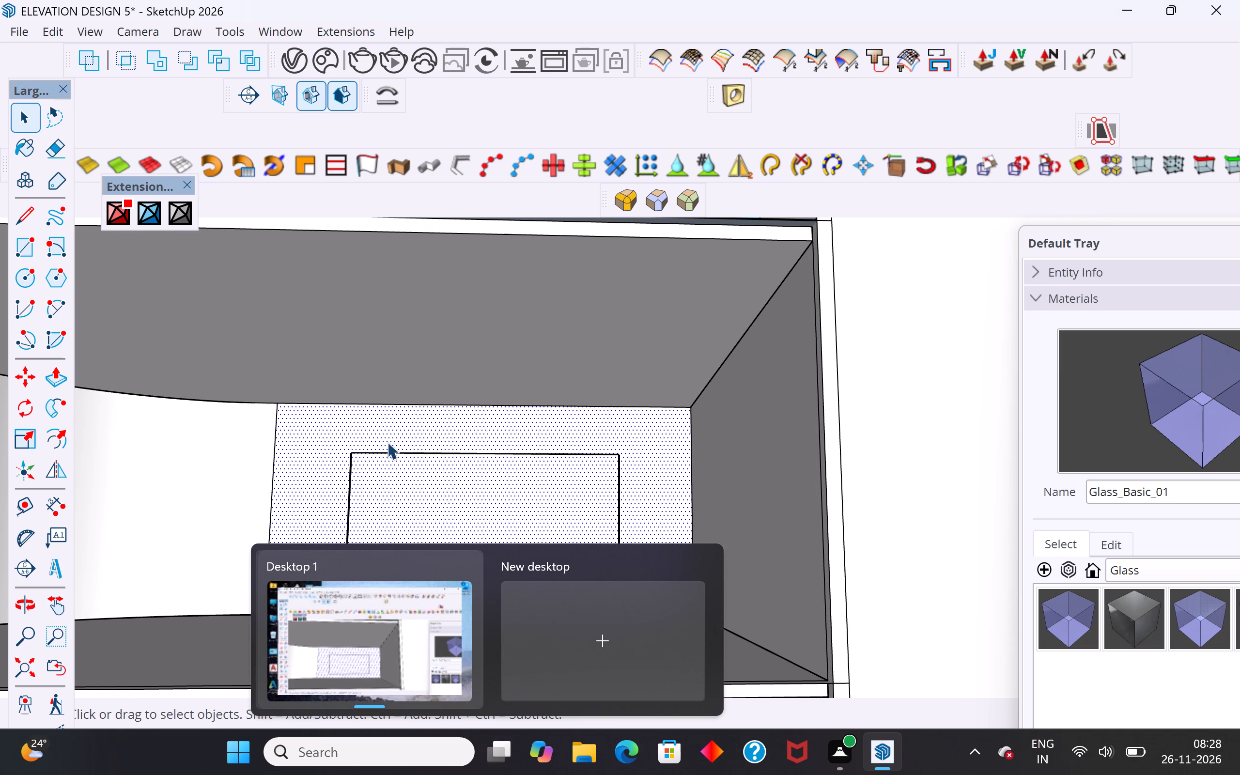
scroll(431, 481, down, 2)
scroll(431, 486, up, 1)
scroll(431, 488, down, 3)
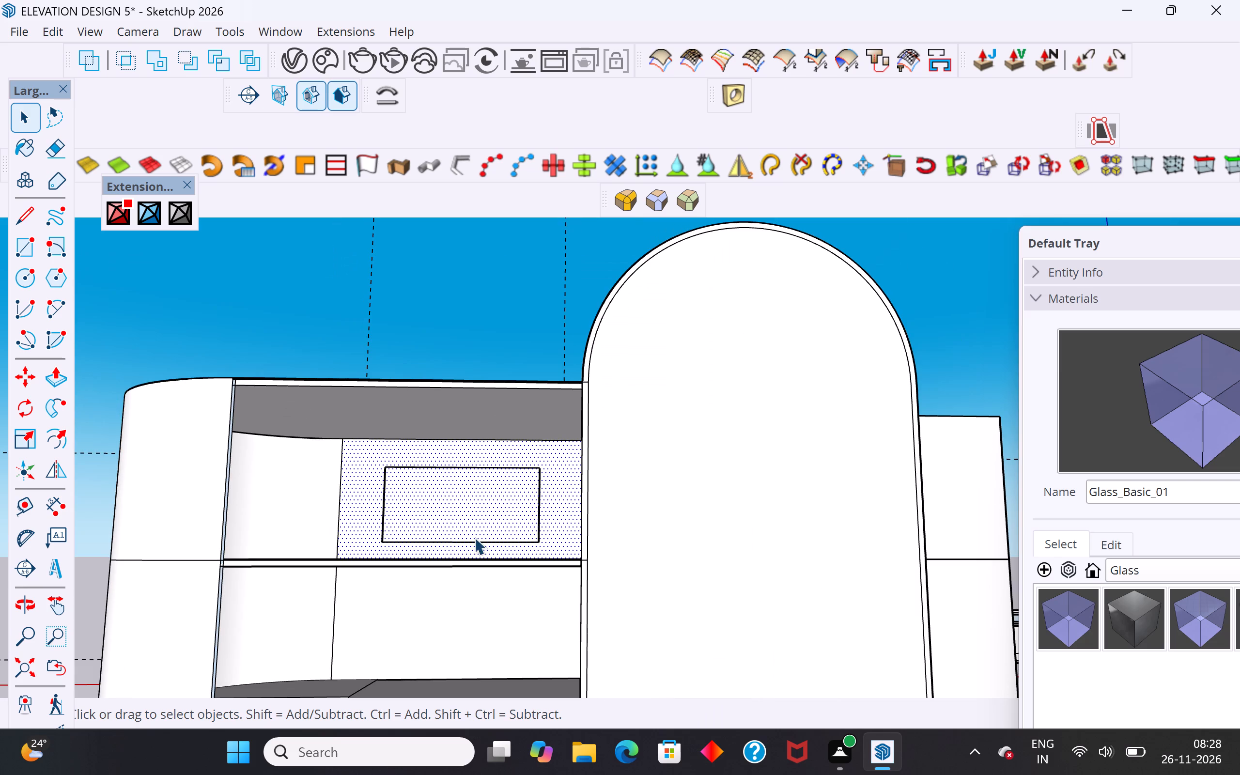
click(435, 318)
scroll(434, 556, up, 3)
middle_drag(445, 573, 459, 606)
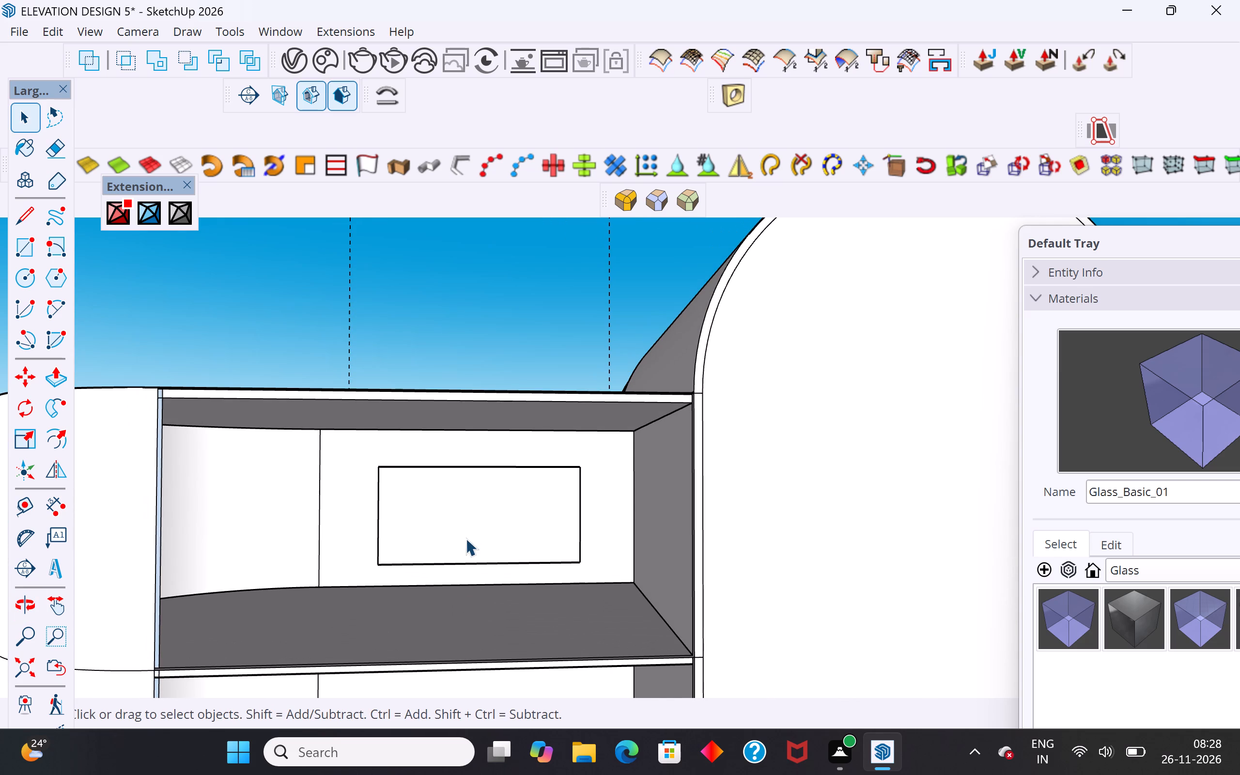
click(465, 538)
double_click(465, 524)
Trace a rectangle over the opening's outline on the inner wall face and delete the face inside it.
click(23, 238)
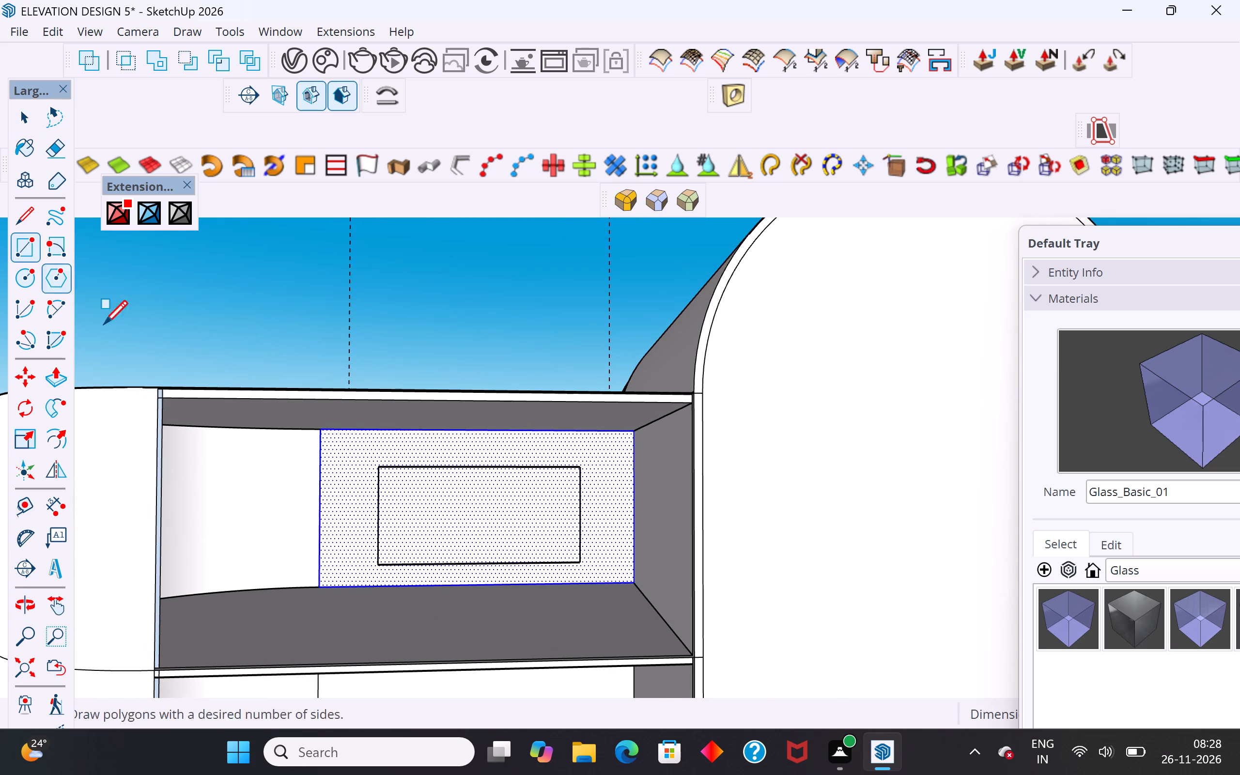
click(380, 470)
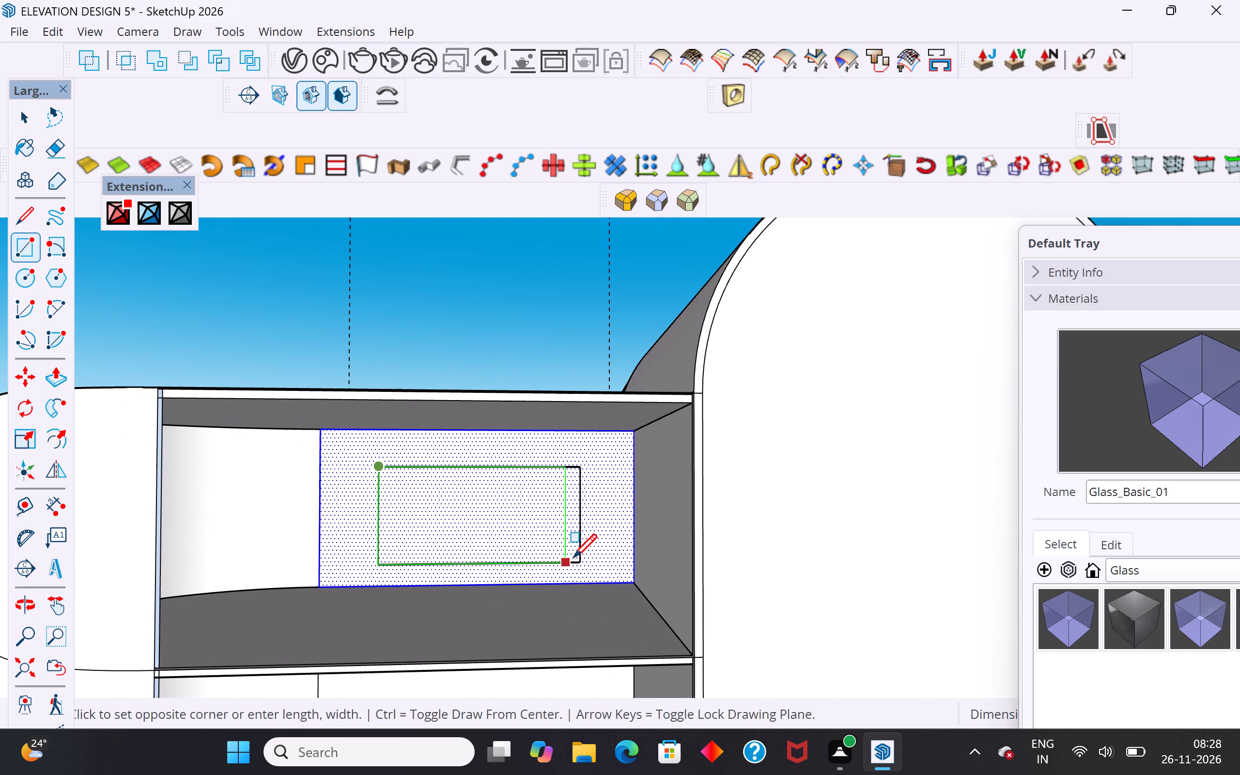
click(579, 559)
click(32, 123)
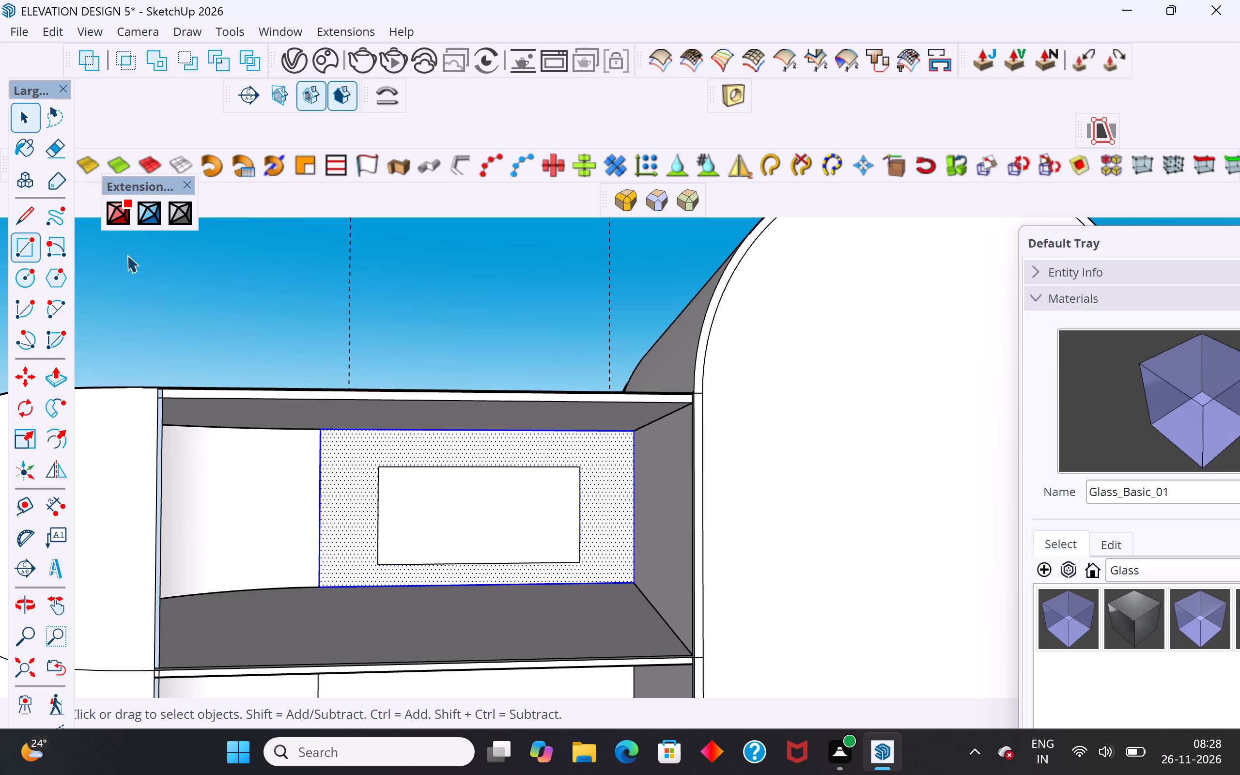
click(434, 532)
key(Delete)
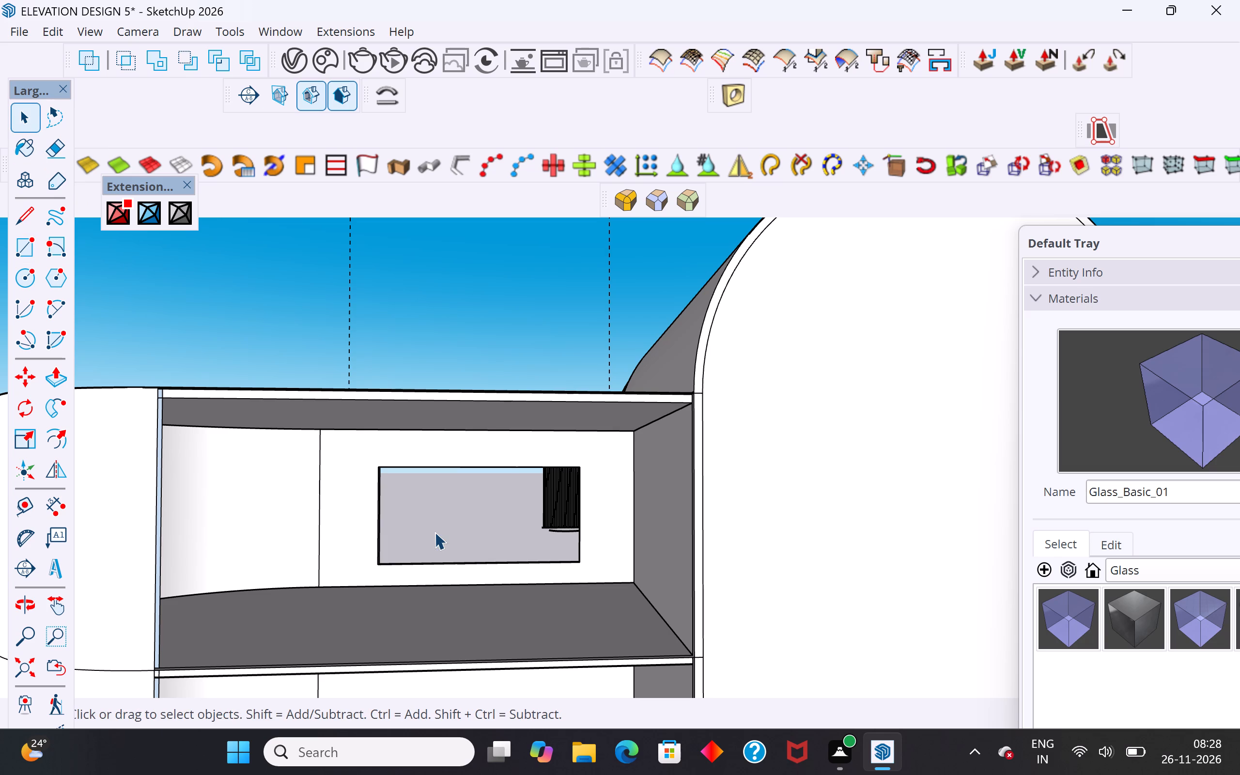
Examine the cut-through opening from inside the wing and from the front of the building at several angles.
middle_drag(498, 565, 516, 570)
scroll(533, 498, up, 5)
scroll(533, 498, down, 1)
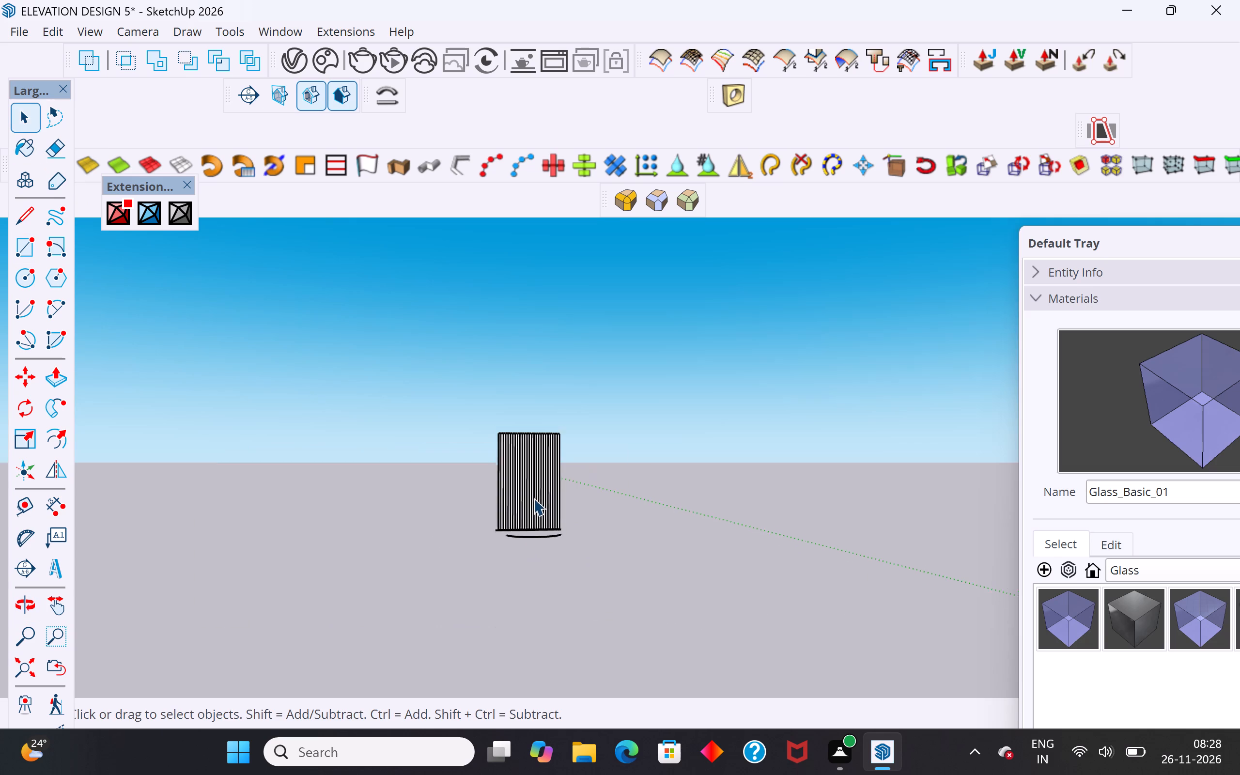
scroll(533, 498, down, 5)
scroll(553, 506, up, 4)
middle_drag(694, 428, 825, 440)
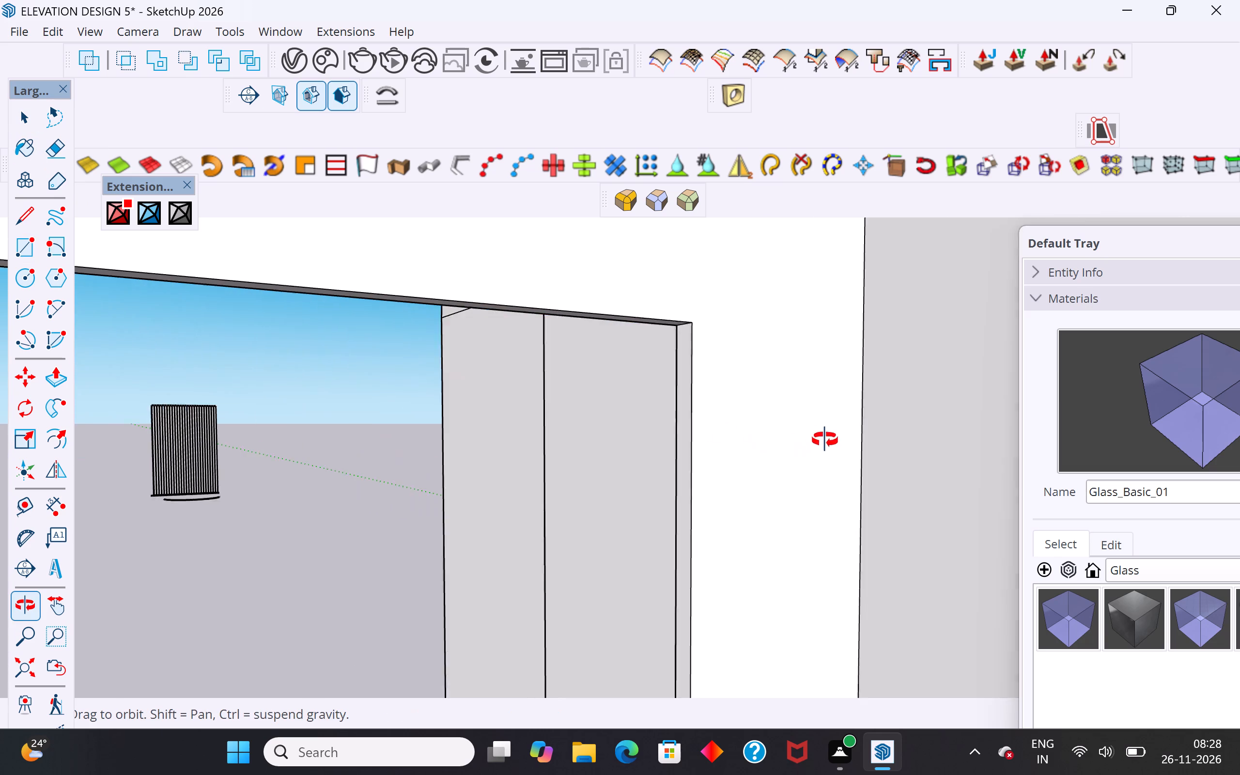
middle_drag(825, 440, 1160, 414)
scroll(452, 342, down, 5)
middle_drag(465, 346, 635, 402)
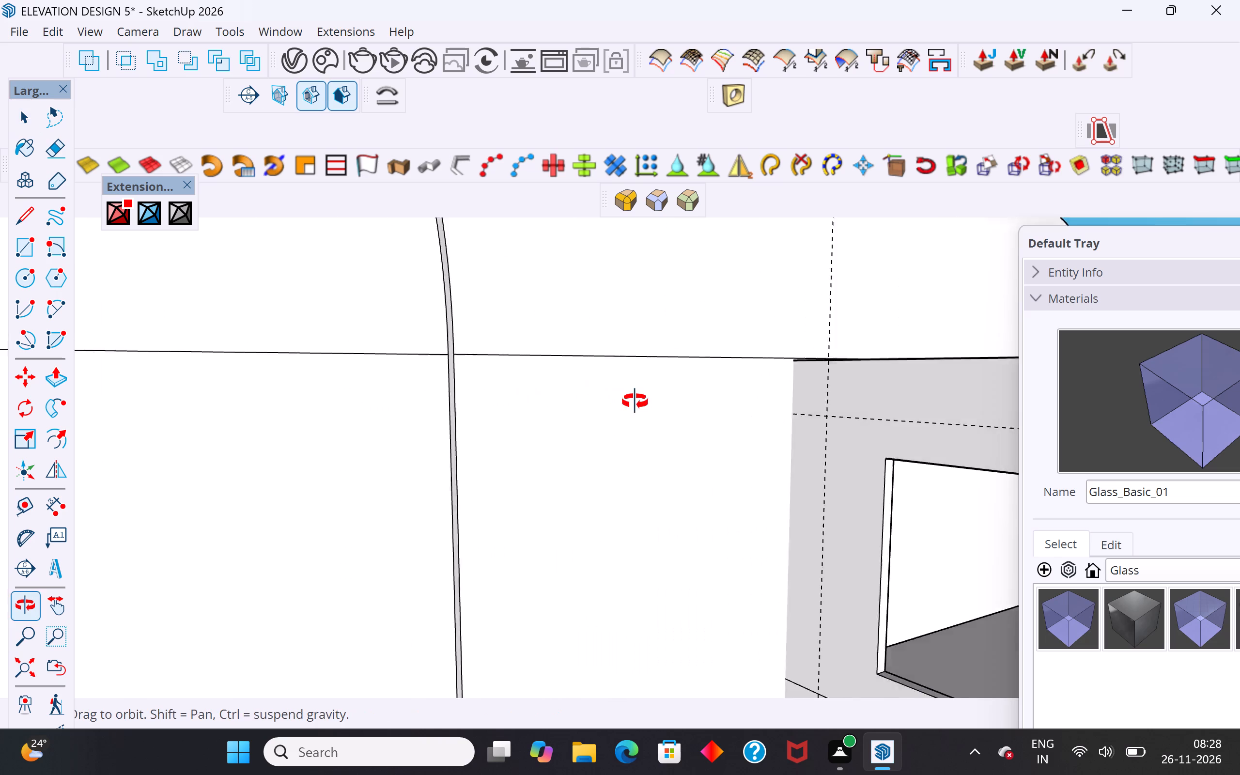
middle_drag(635, 402, 640, 403)
scroll(468, 346, down, 16)
middle_drag(483, 363, 729, 383)
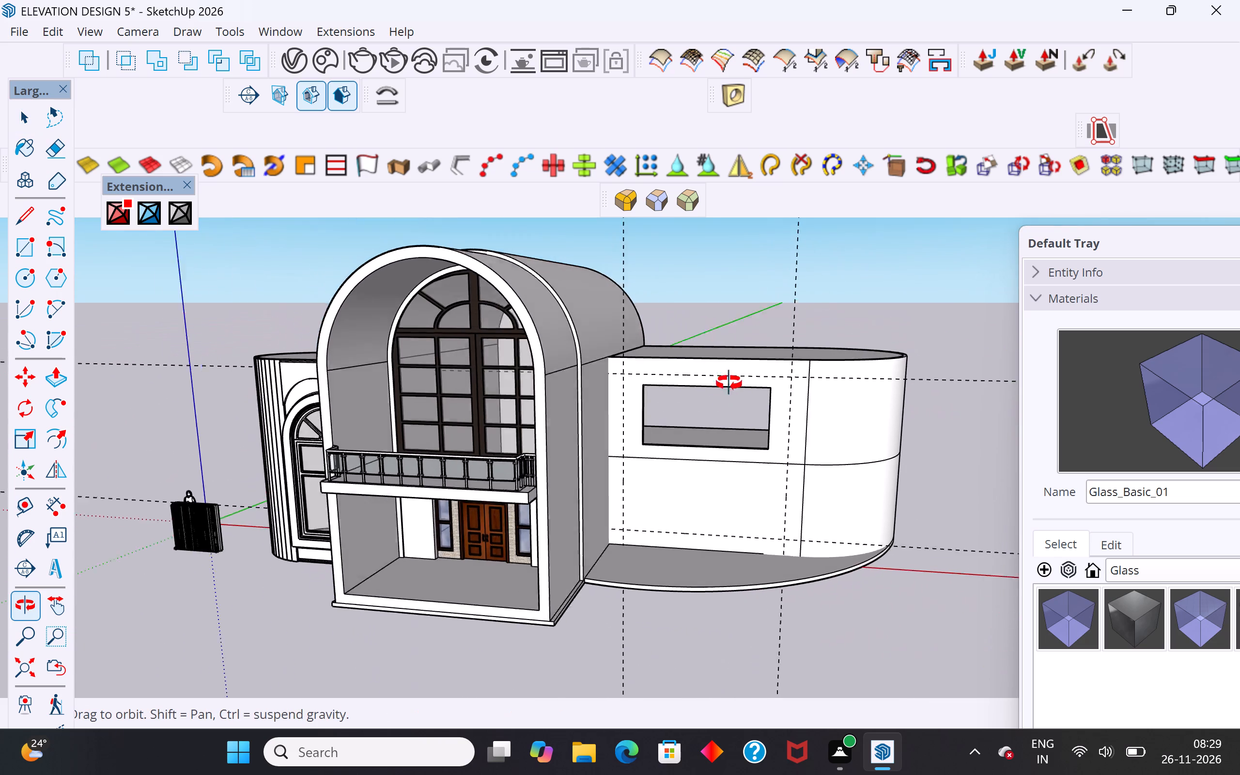
middle_drag(729, 383, 744, 383)
scroll(744, 383, up, 8)
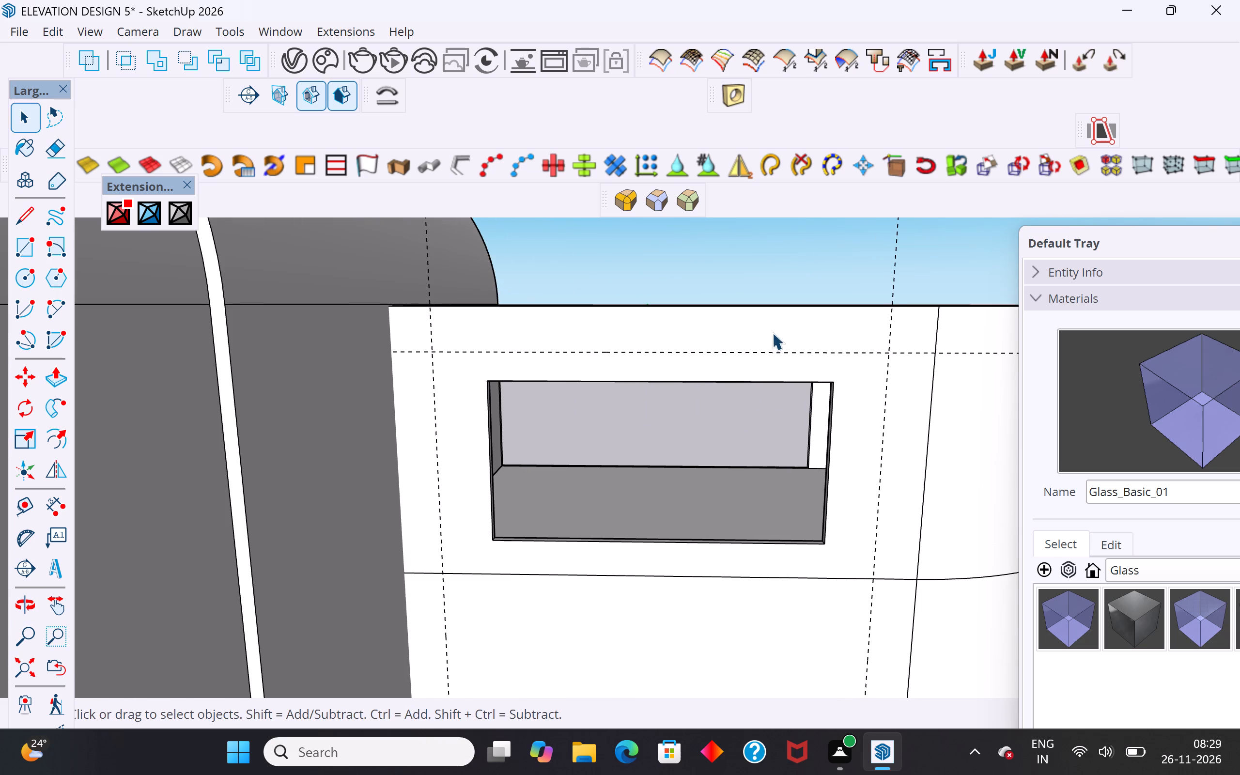
middle_drag(771, 328, 733, 294)
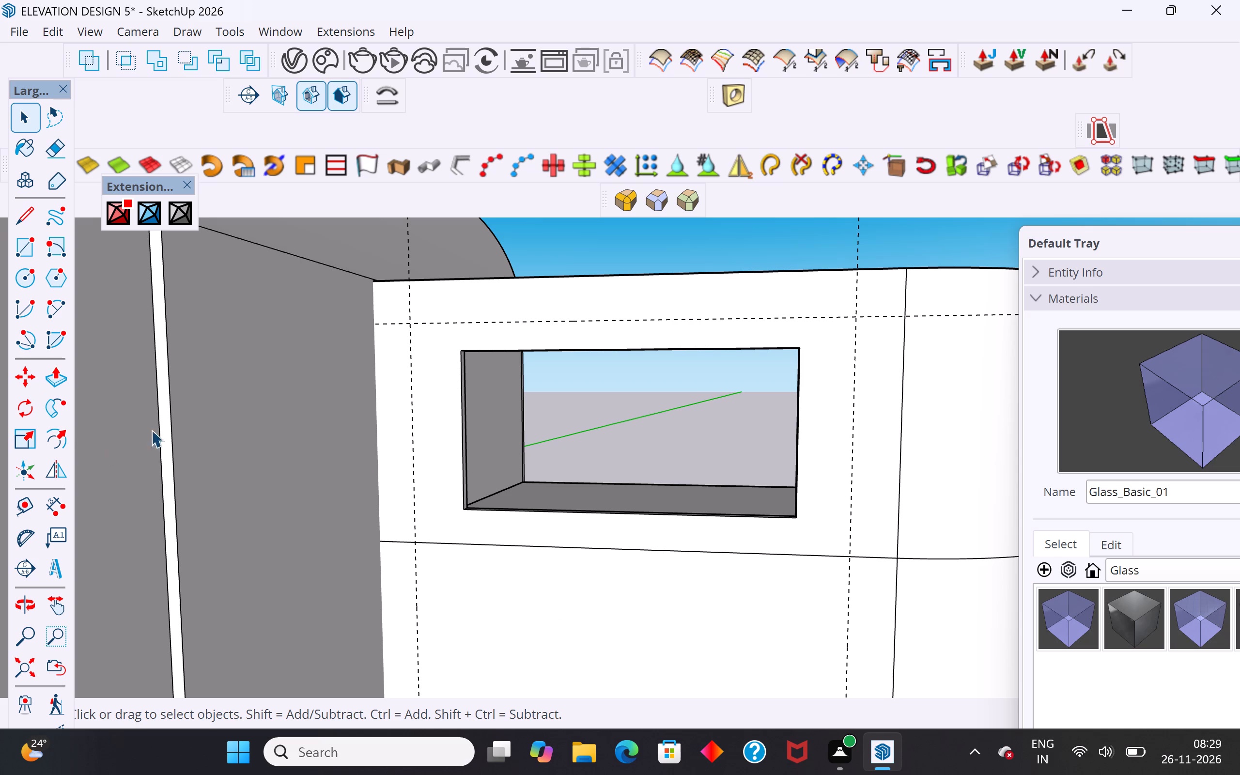
scroll(551, 308, down, 4)
middle_drag(694, 354, 764, 378)
scroll(797, 350, up, 3)
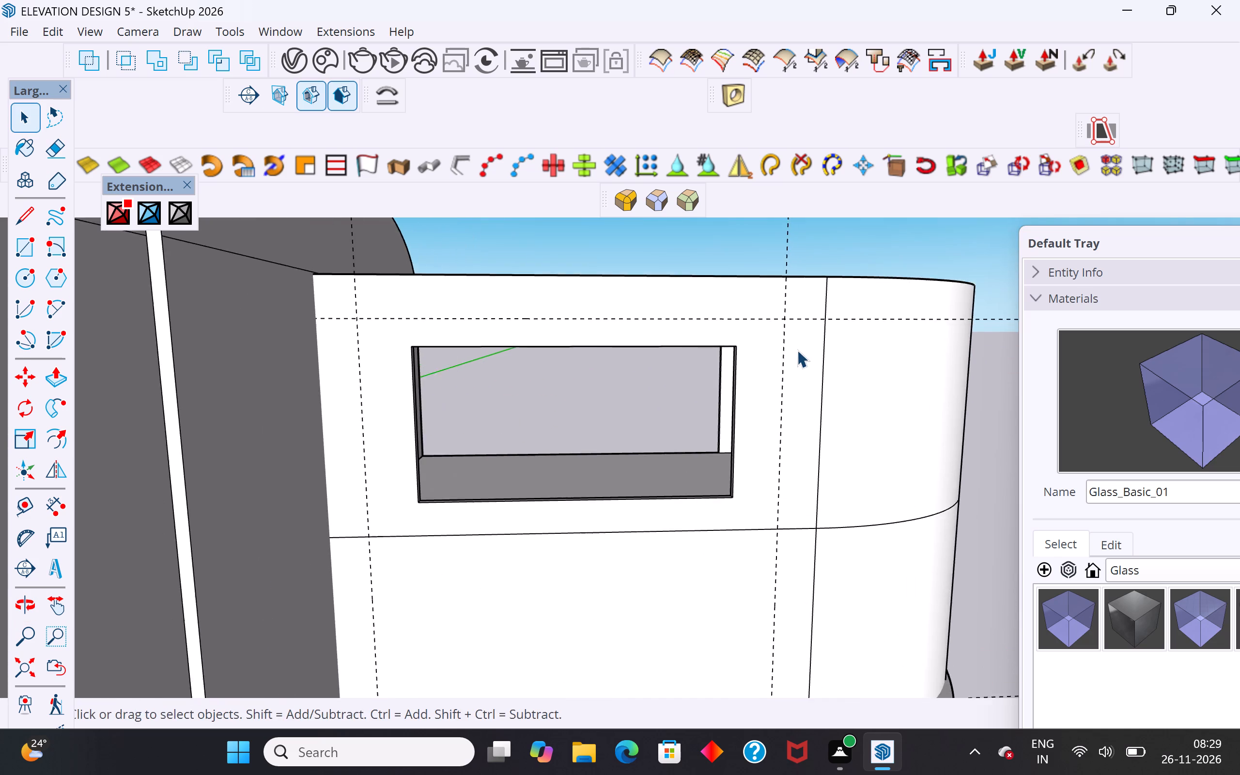
middle_drag(797, 349, 785, 321)
Draw a two-point arc around the opening's upper corner nearest the curved end, from the horizontal guide to the vertical guide.
double_click(739, 339)
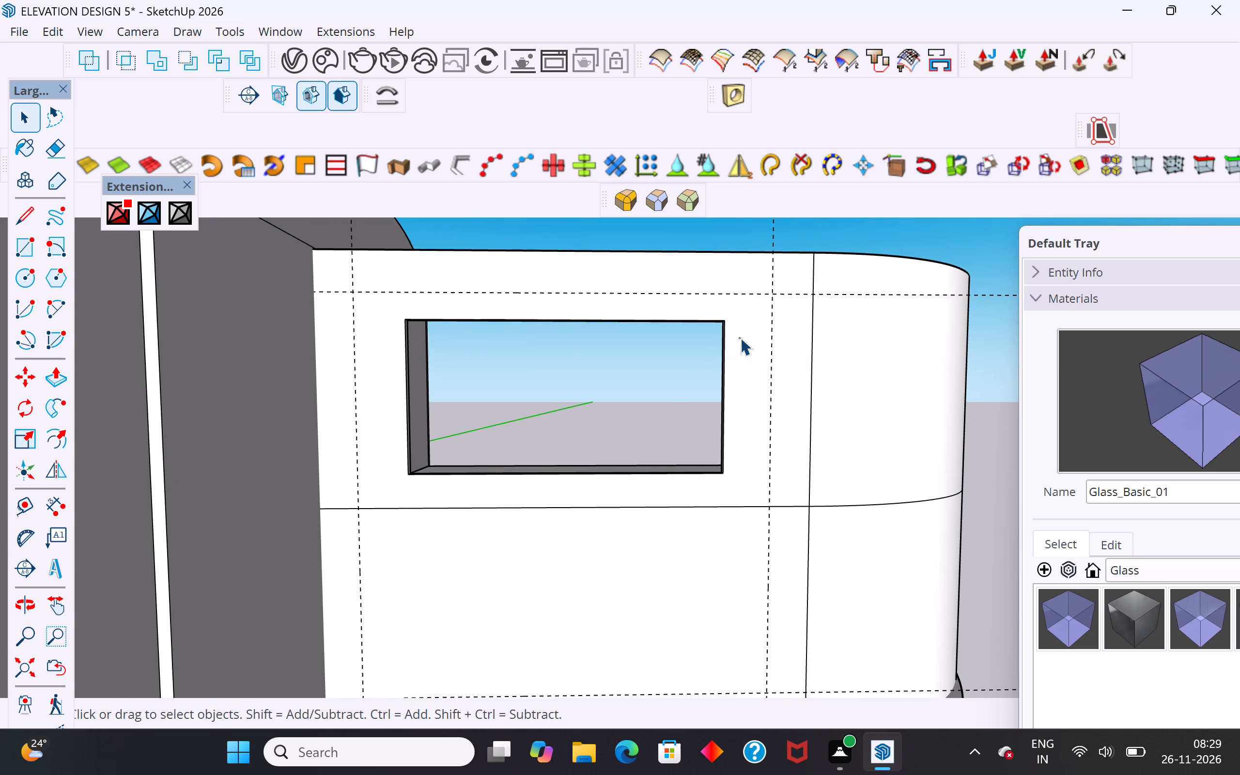
click(55, 313)
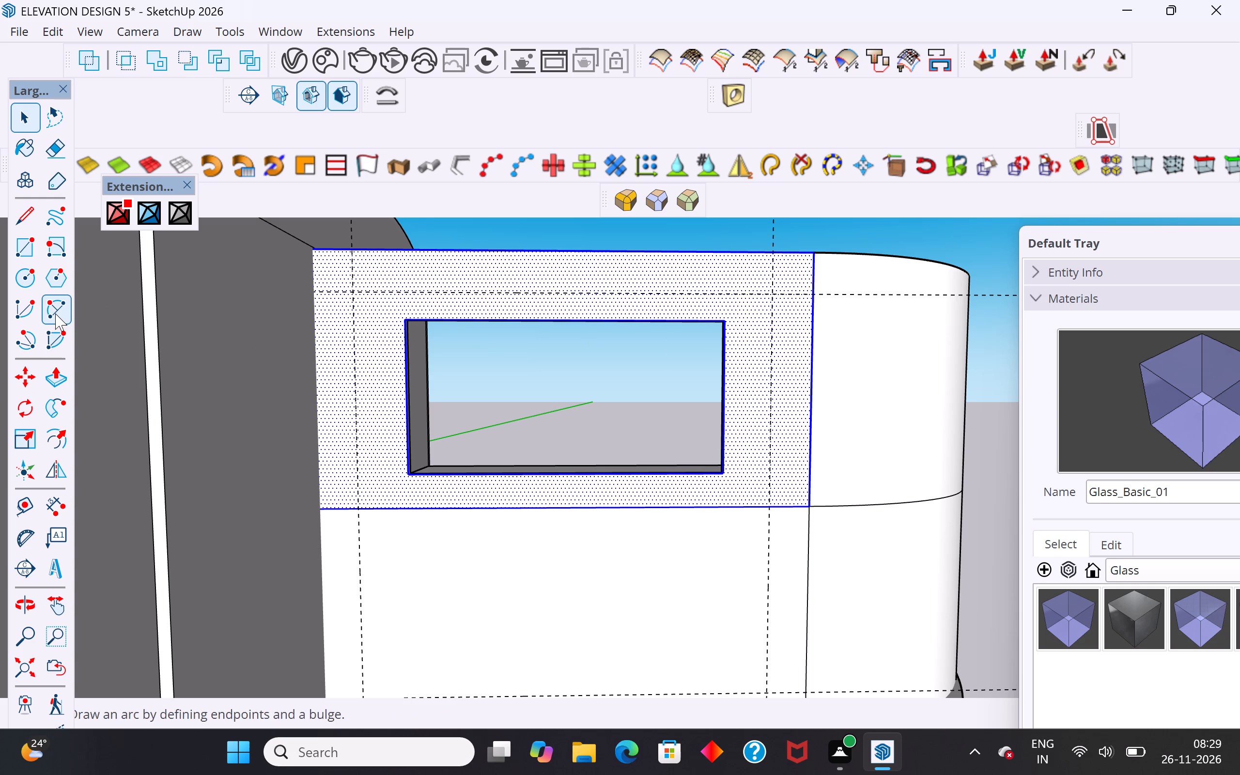
click(721, 291)
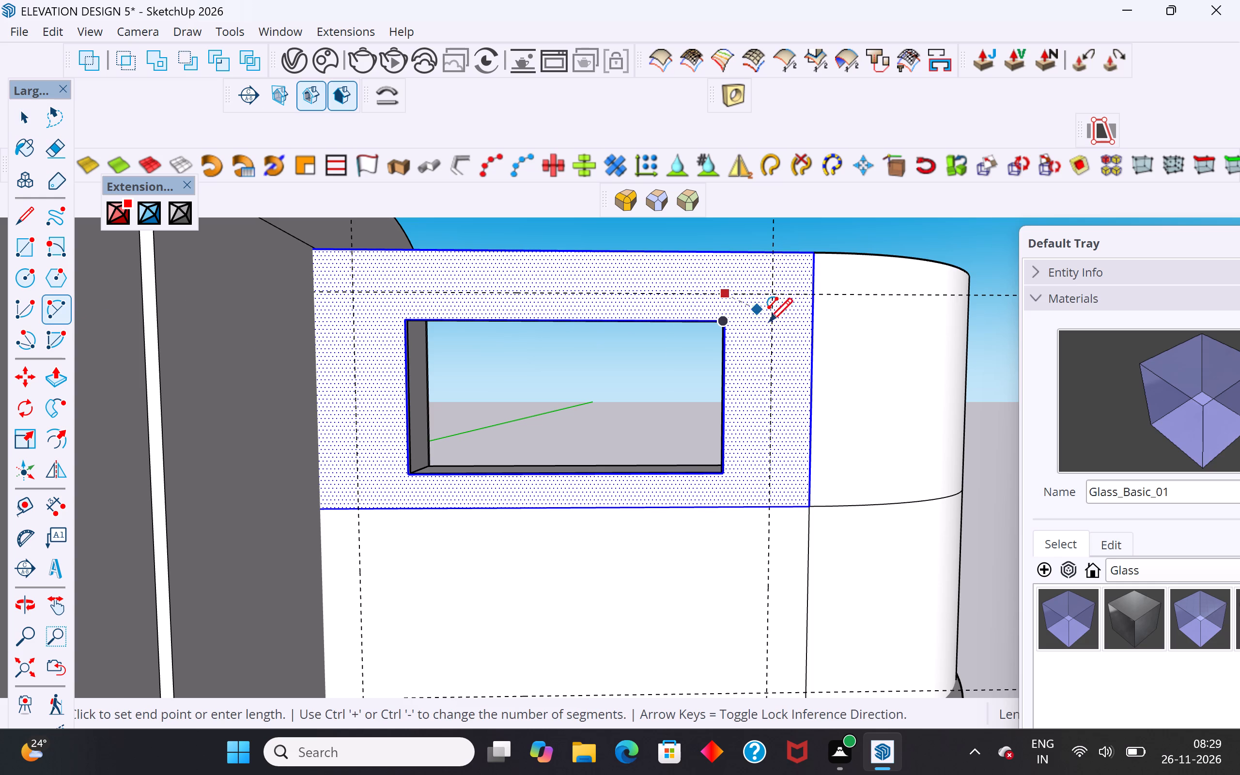
click(774, 343)
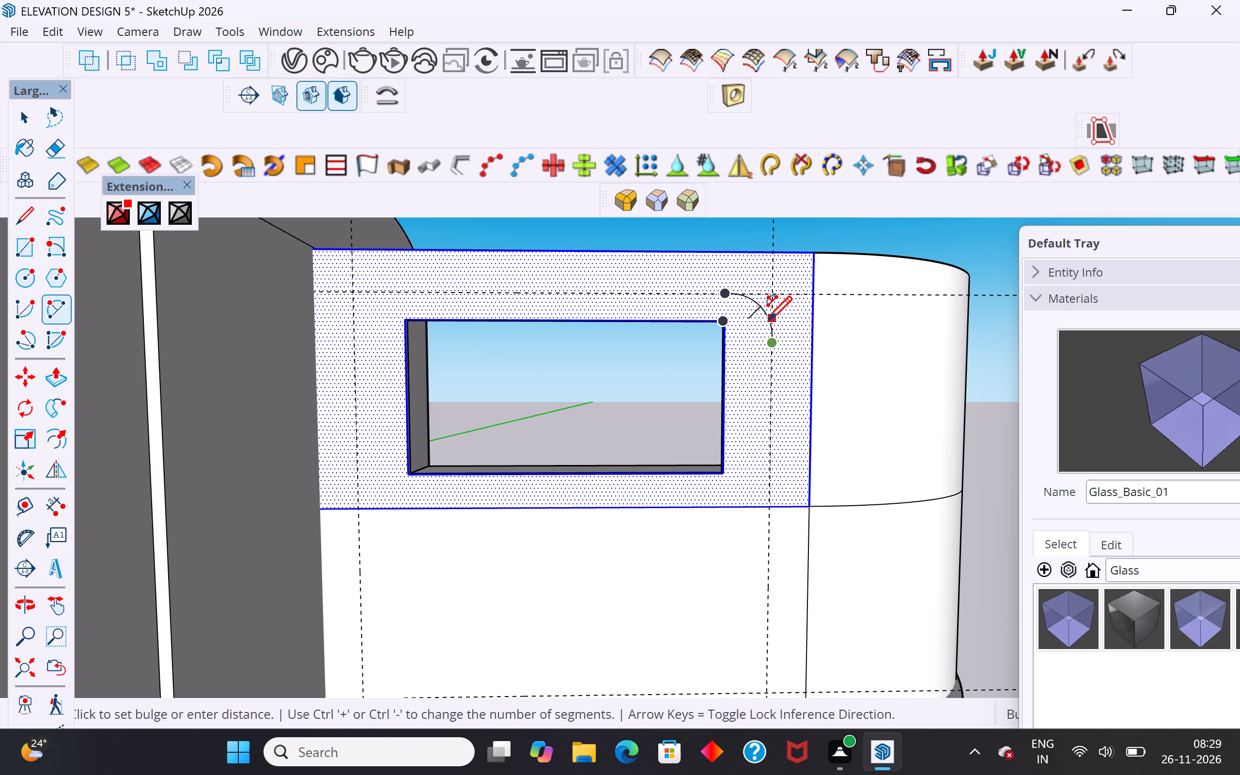
scroll(773, 328, up, 8)
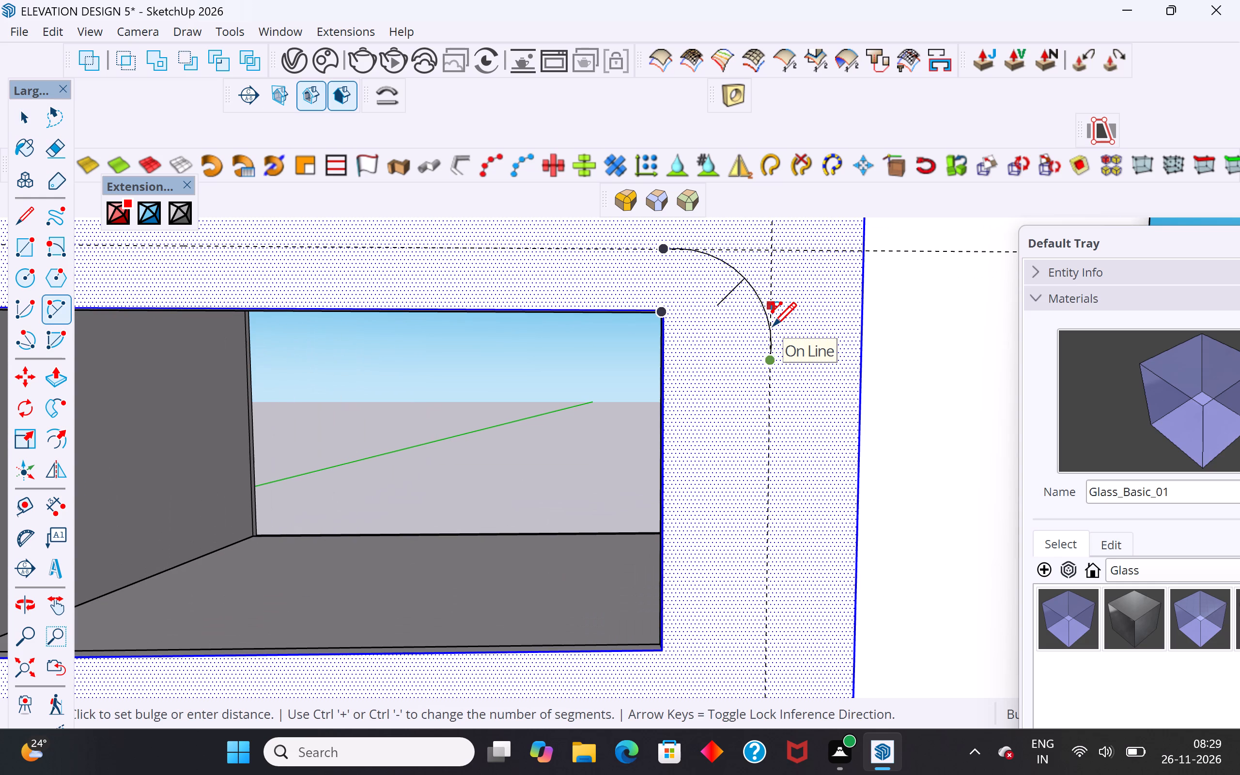
click(773, 328)
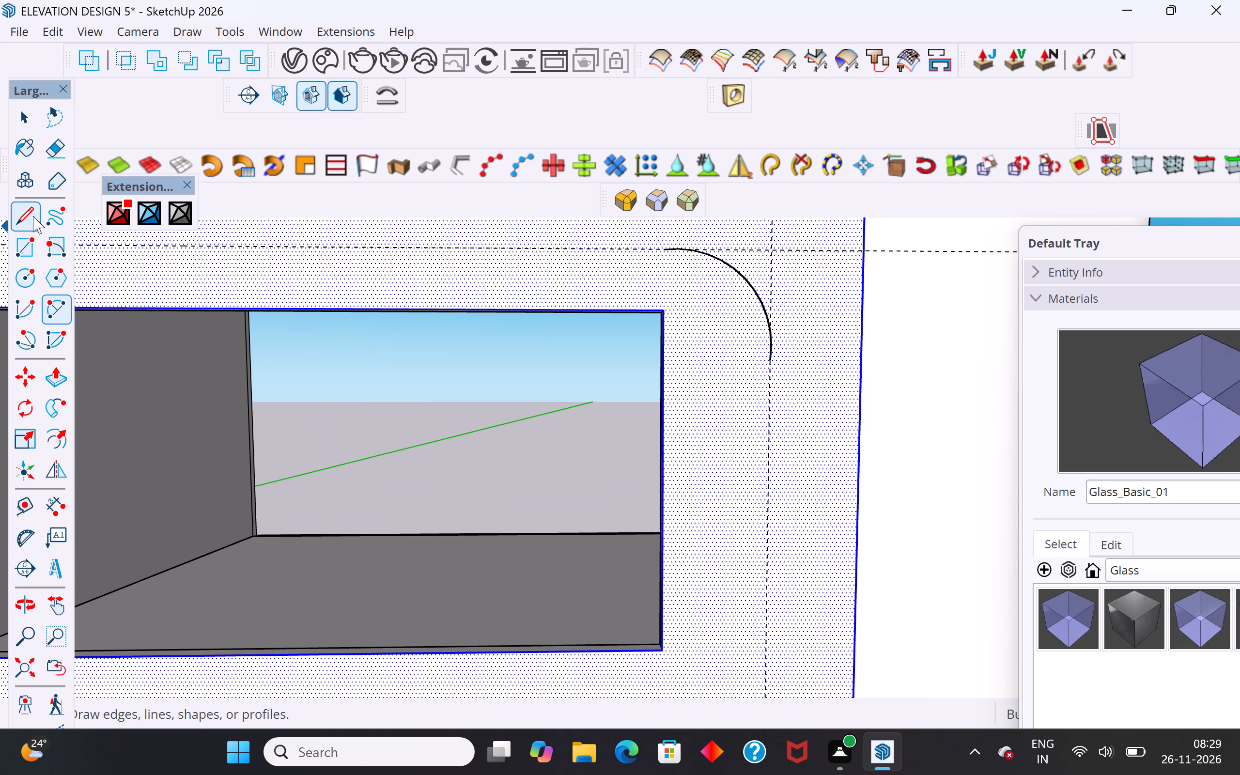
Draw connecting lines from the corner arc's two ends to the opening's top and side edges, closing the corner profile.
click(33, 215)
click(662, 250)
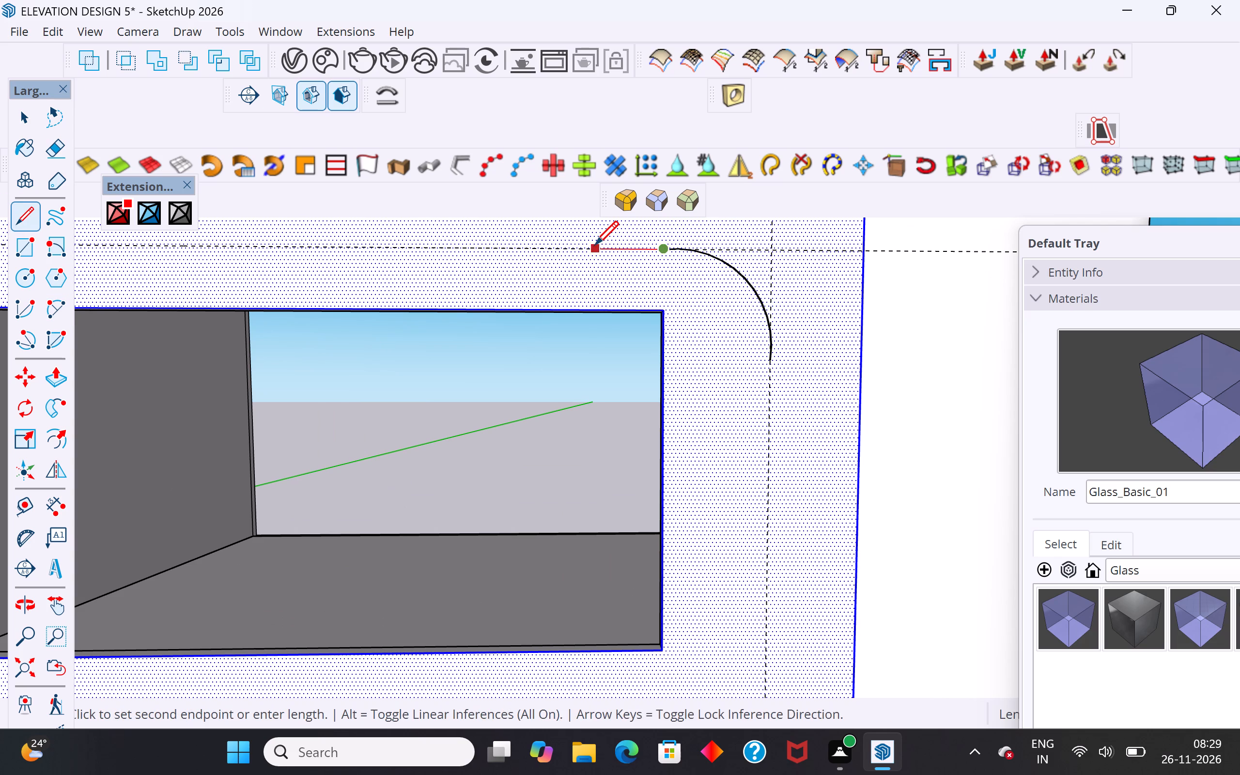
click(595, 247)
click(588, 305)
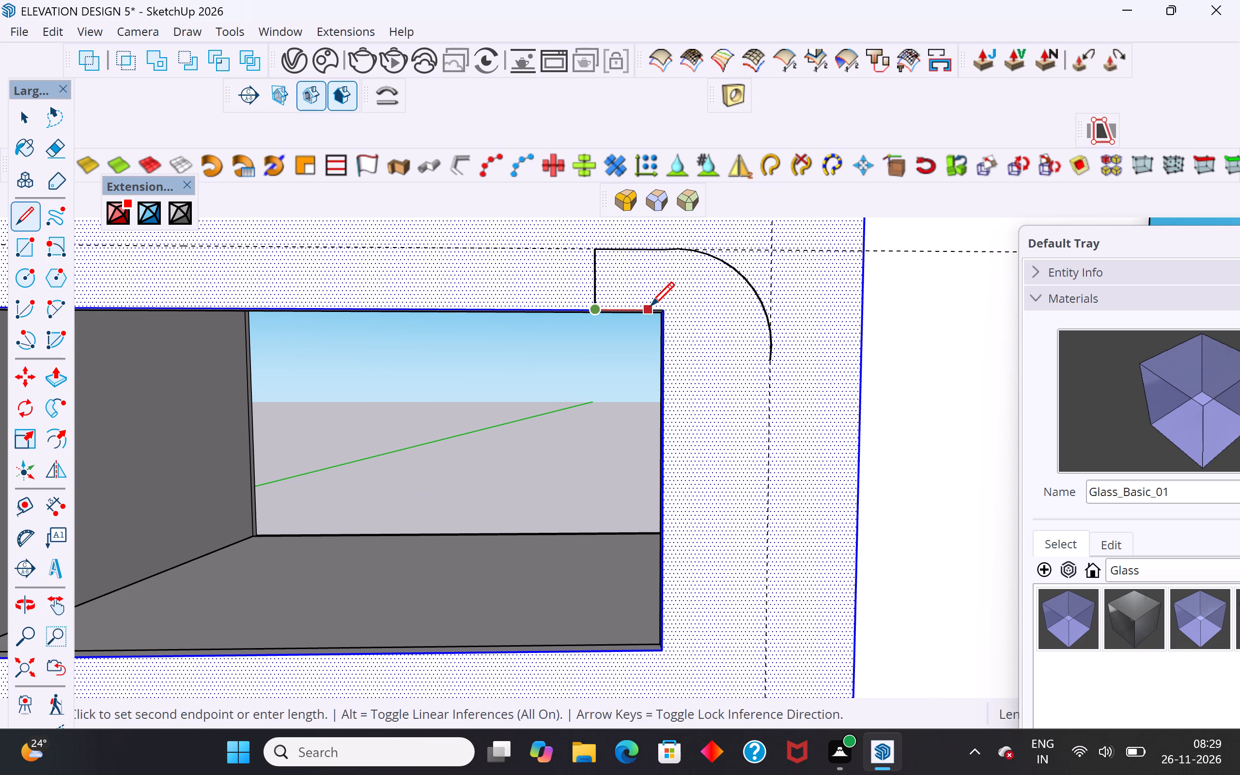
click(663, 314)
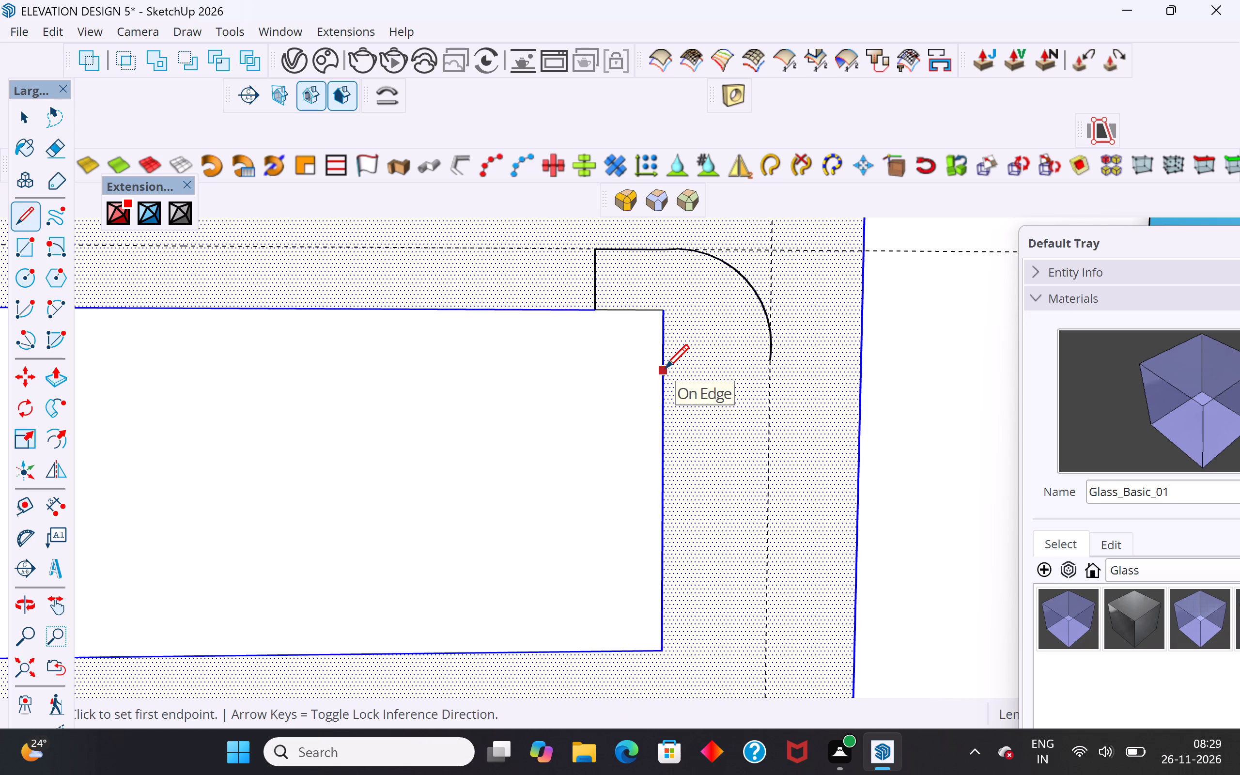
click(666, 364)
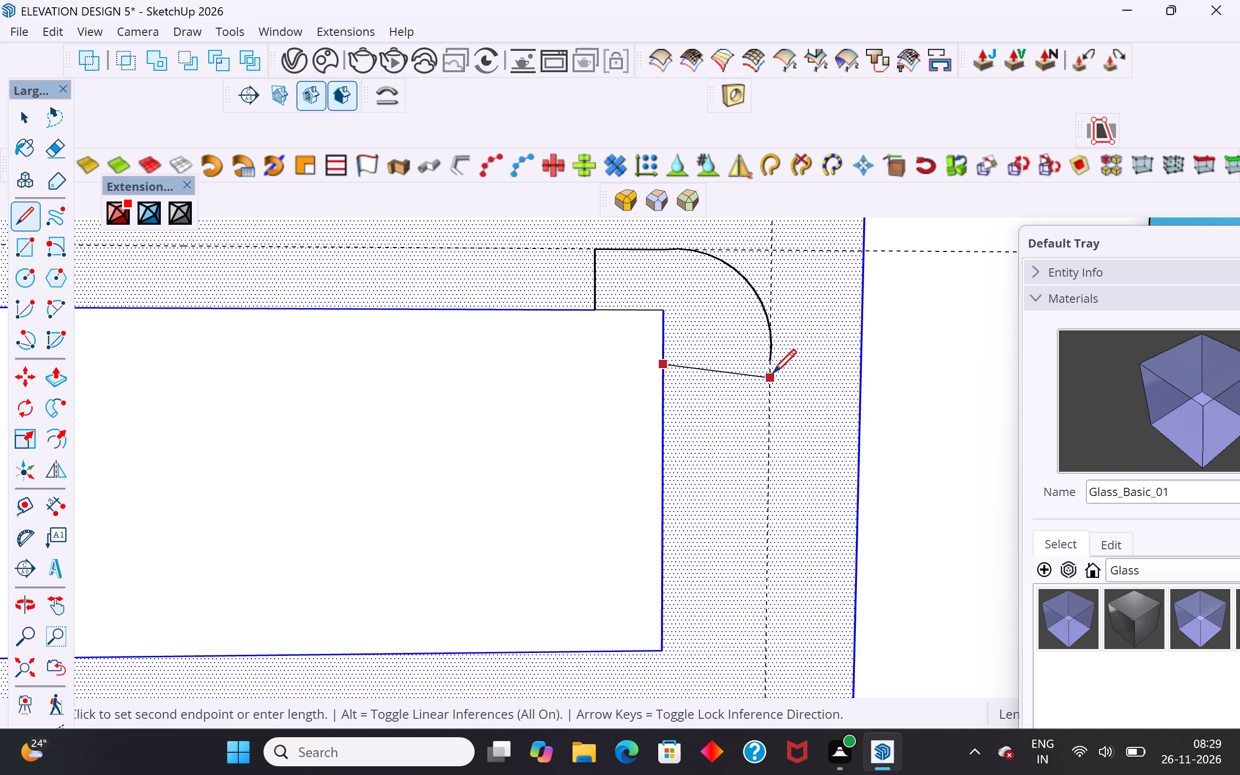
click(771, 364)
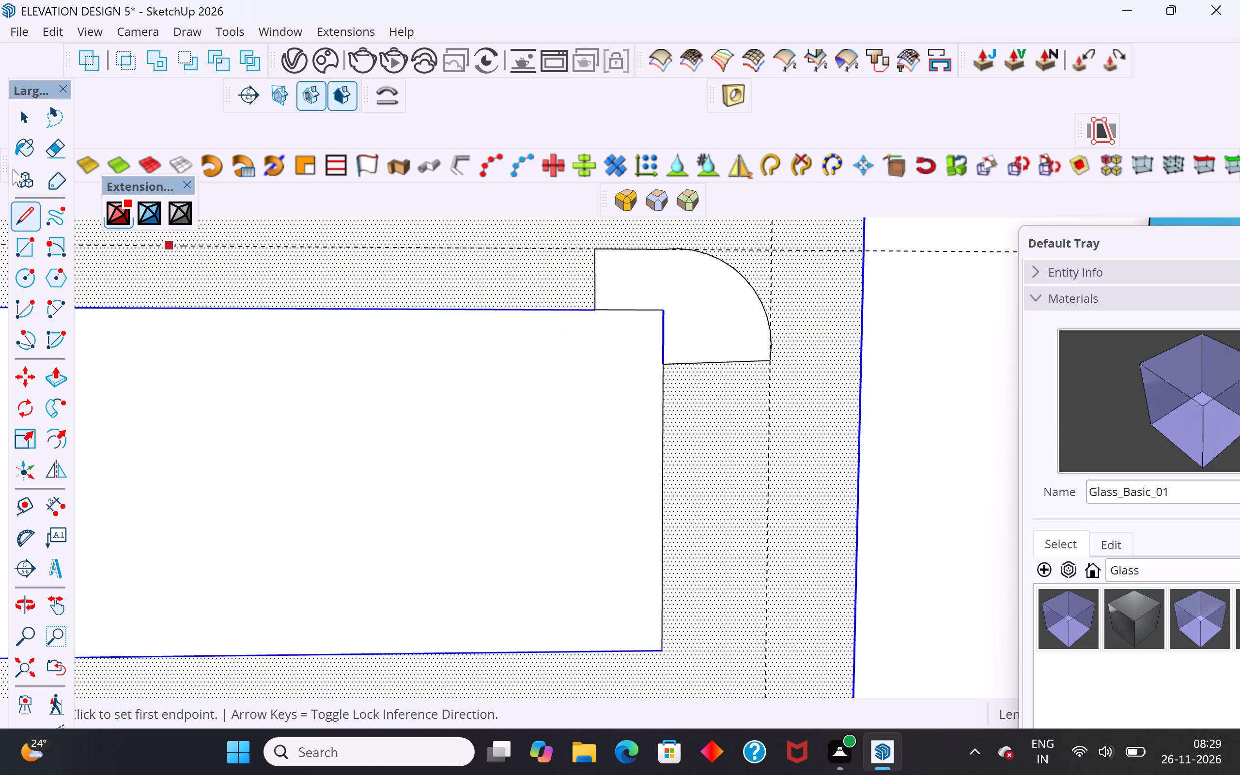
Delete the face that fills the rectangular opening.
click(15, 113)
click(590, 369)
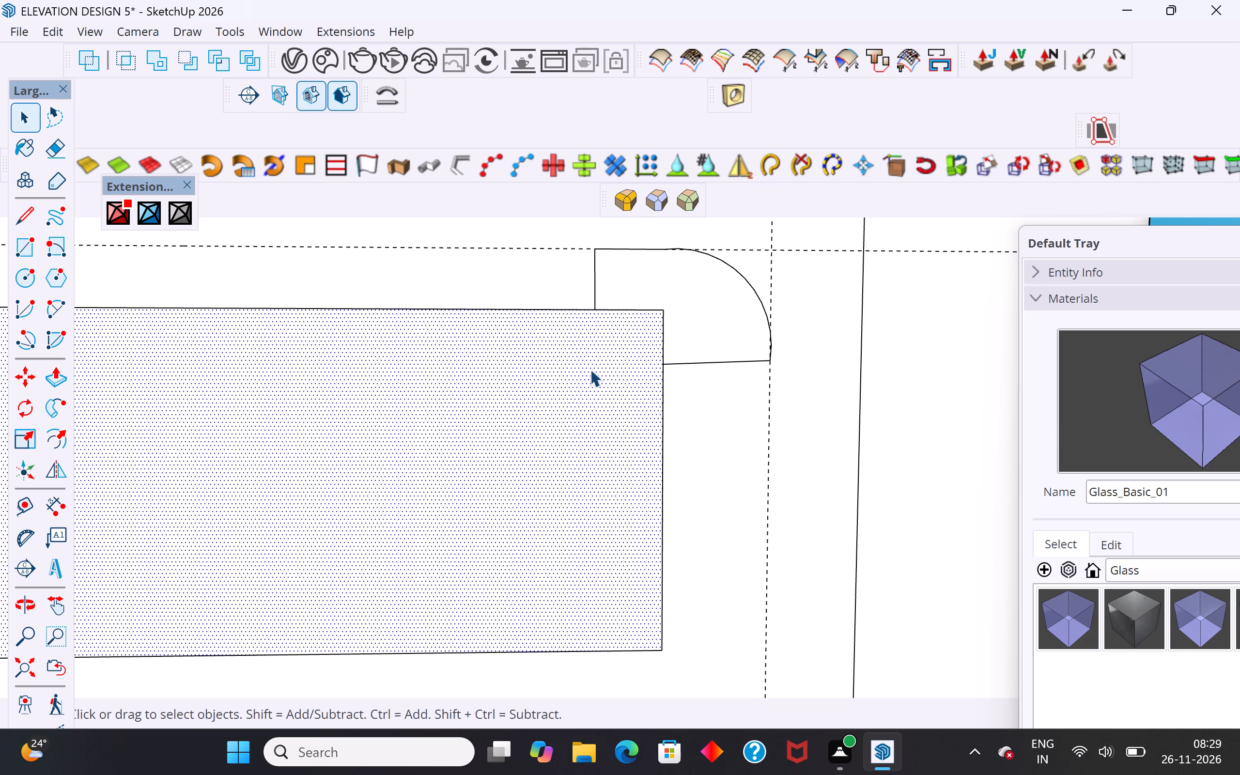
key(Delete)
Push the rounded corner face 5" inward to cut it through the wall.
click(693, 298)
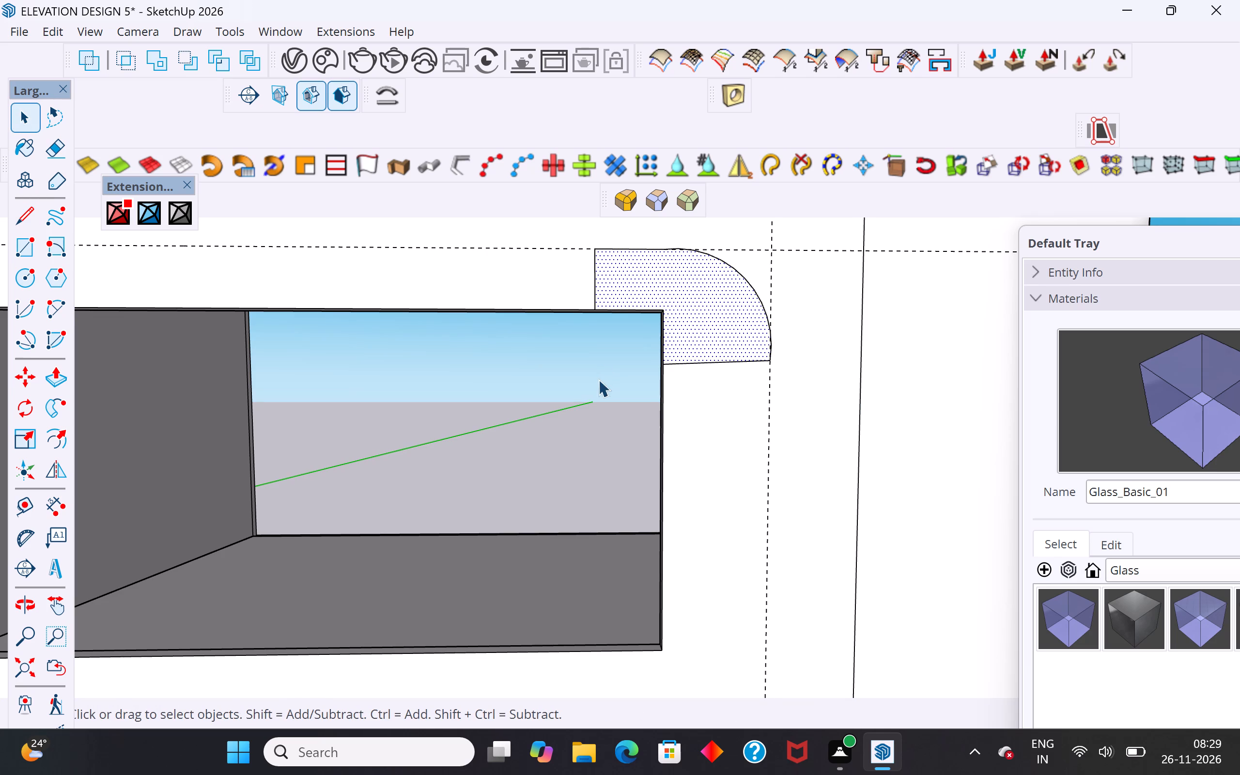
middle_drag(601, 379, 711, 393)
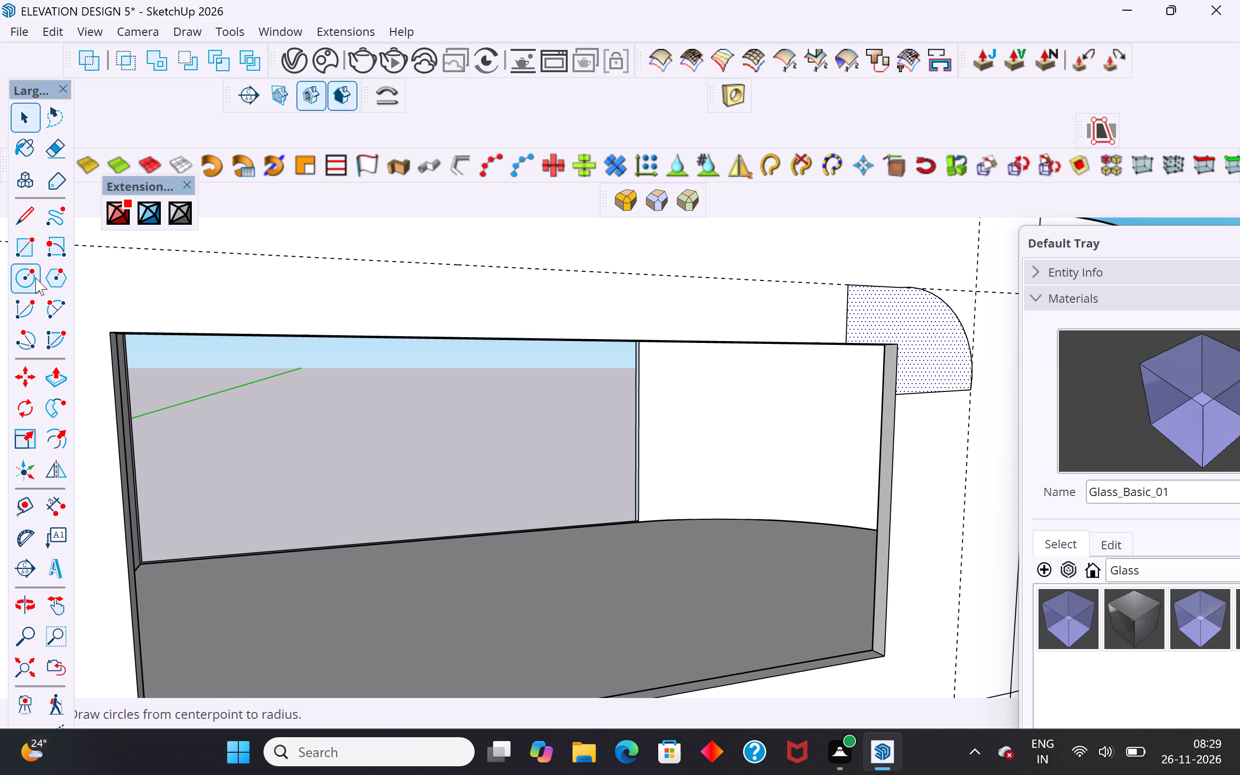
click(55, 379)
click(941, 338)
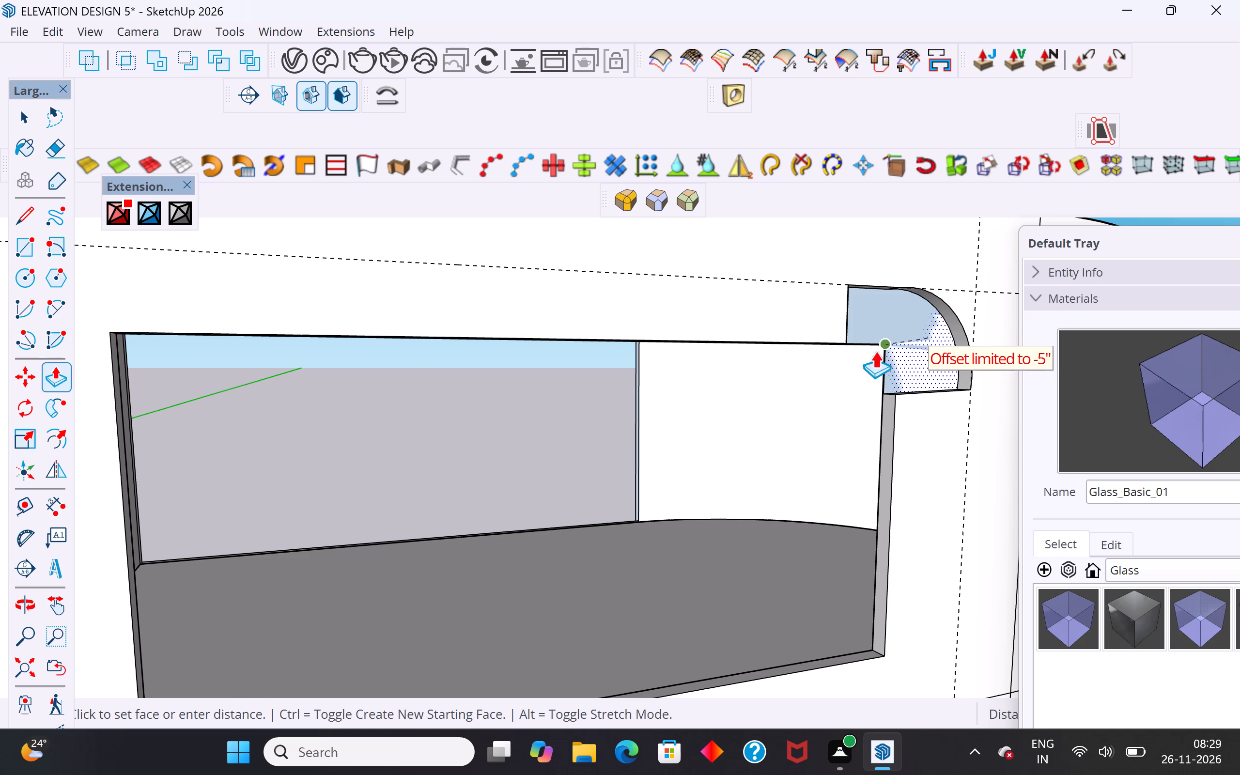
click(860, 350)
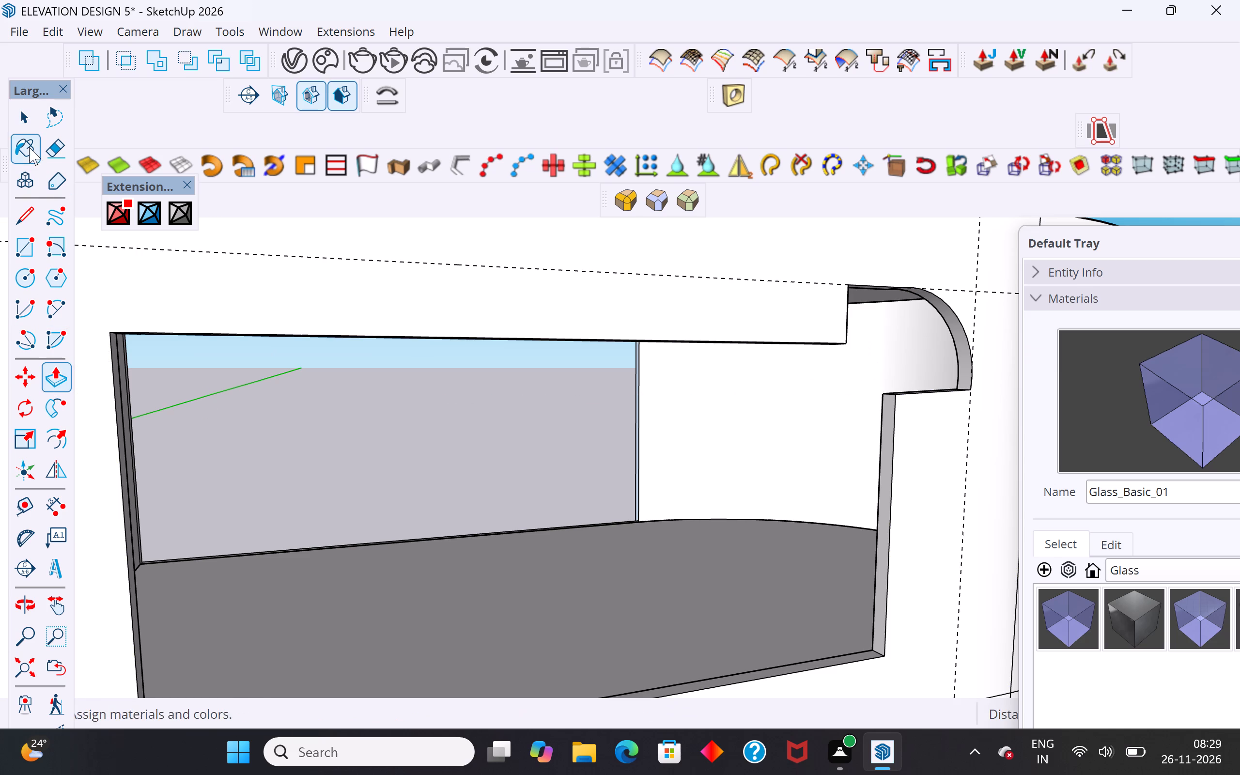
Examine the rounded corner cut and the opening from several angles.
click(30, 123)
scroll(511, 308, down, 4)
middle_drag(788, 431, 756, 515)
scroll(803, 445, up, 2)
middle_drag(753, 412, 662, 363)
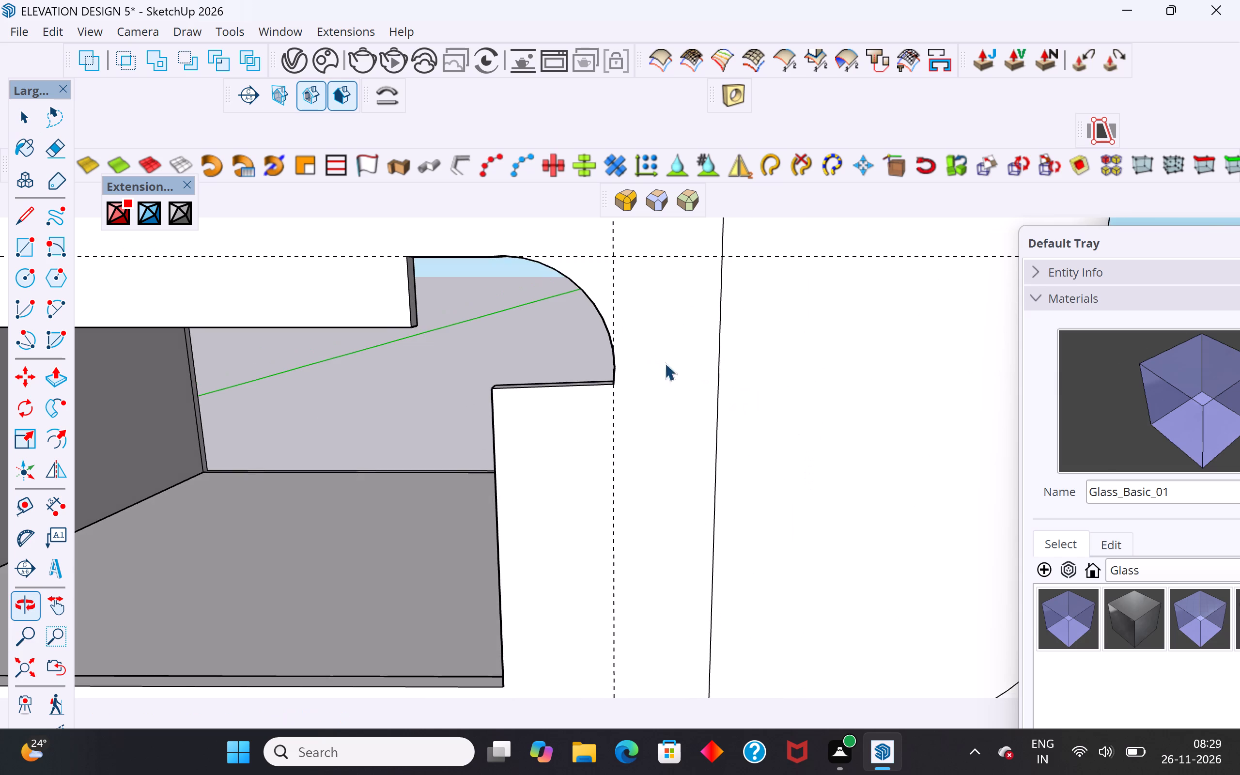
scroll(817, 356, down, 4)
scroll(602, 287, up, 10)
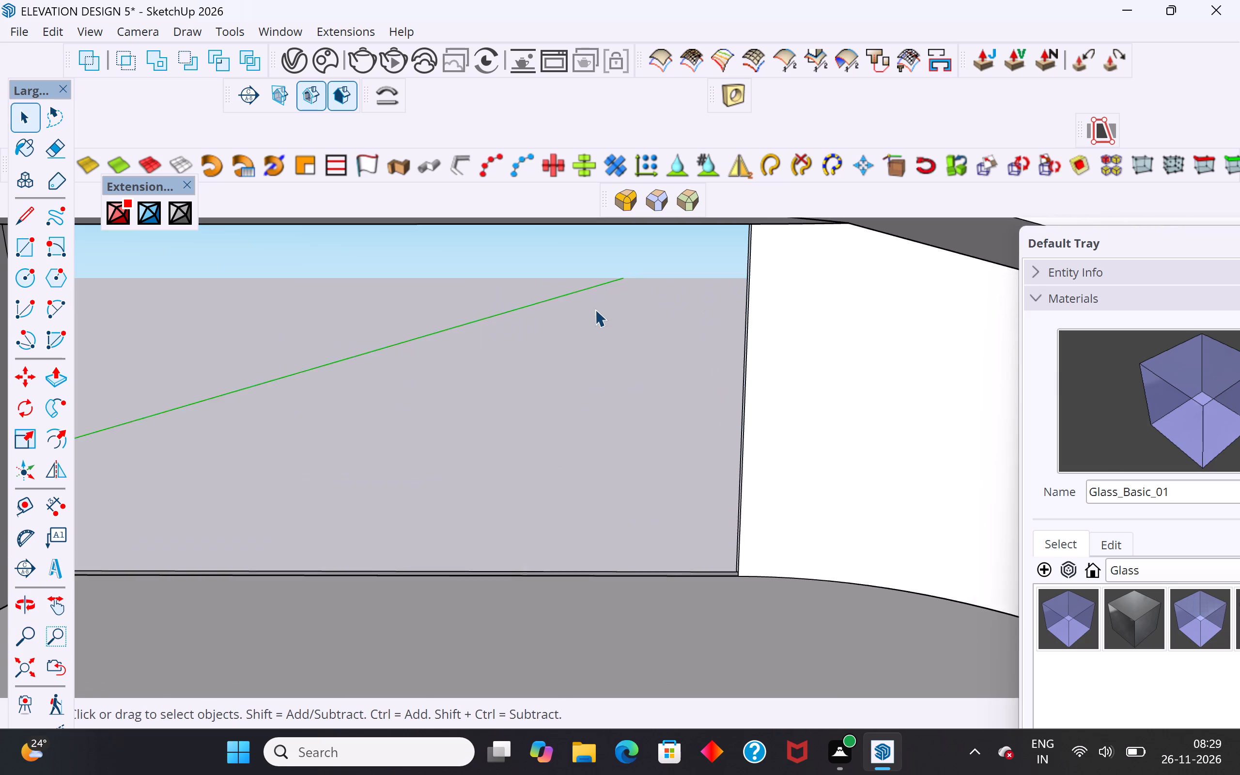
scroll(592, 356, down, 4)
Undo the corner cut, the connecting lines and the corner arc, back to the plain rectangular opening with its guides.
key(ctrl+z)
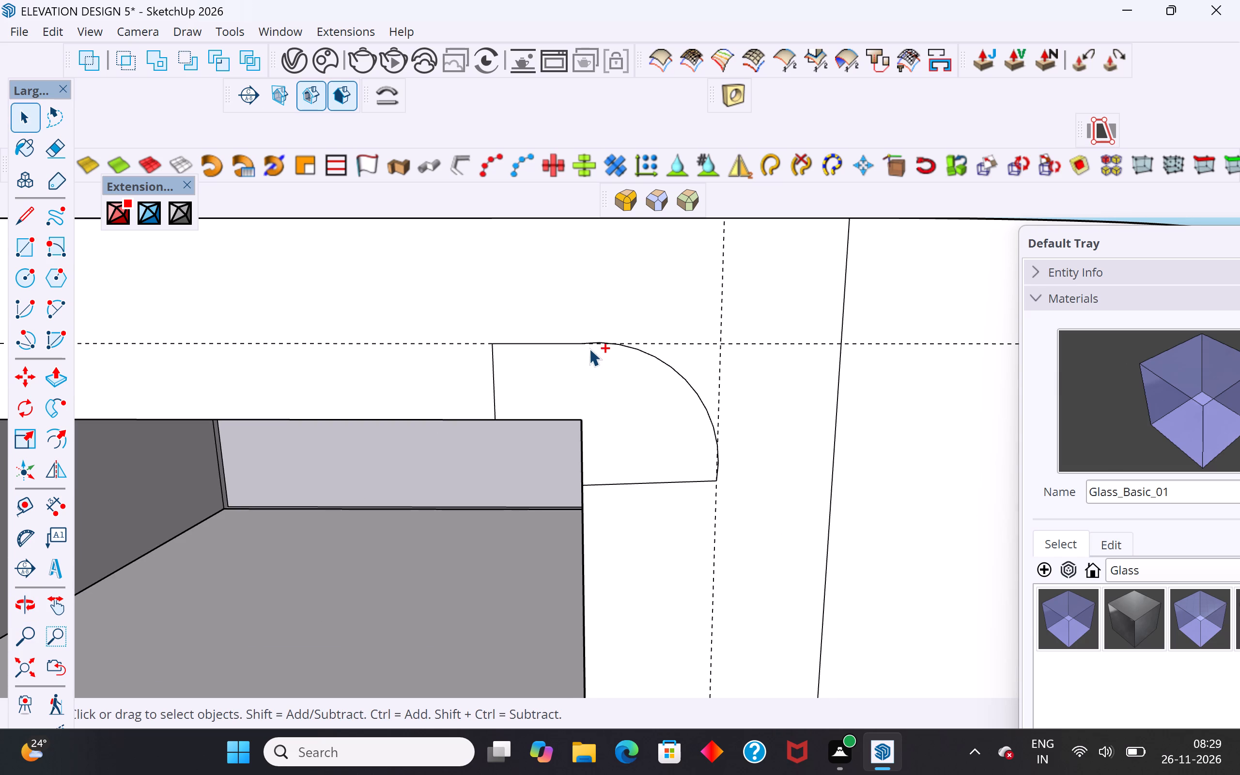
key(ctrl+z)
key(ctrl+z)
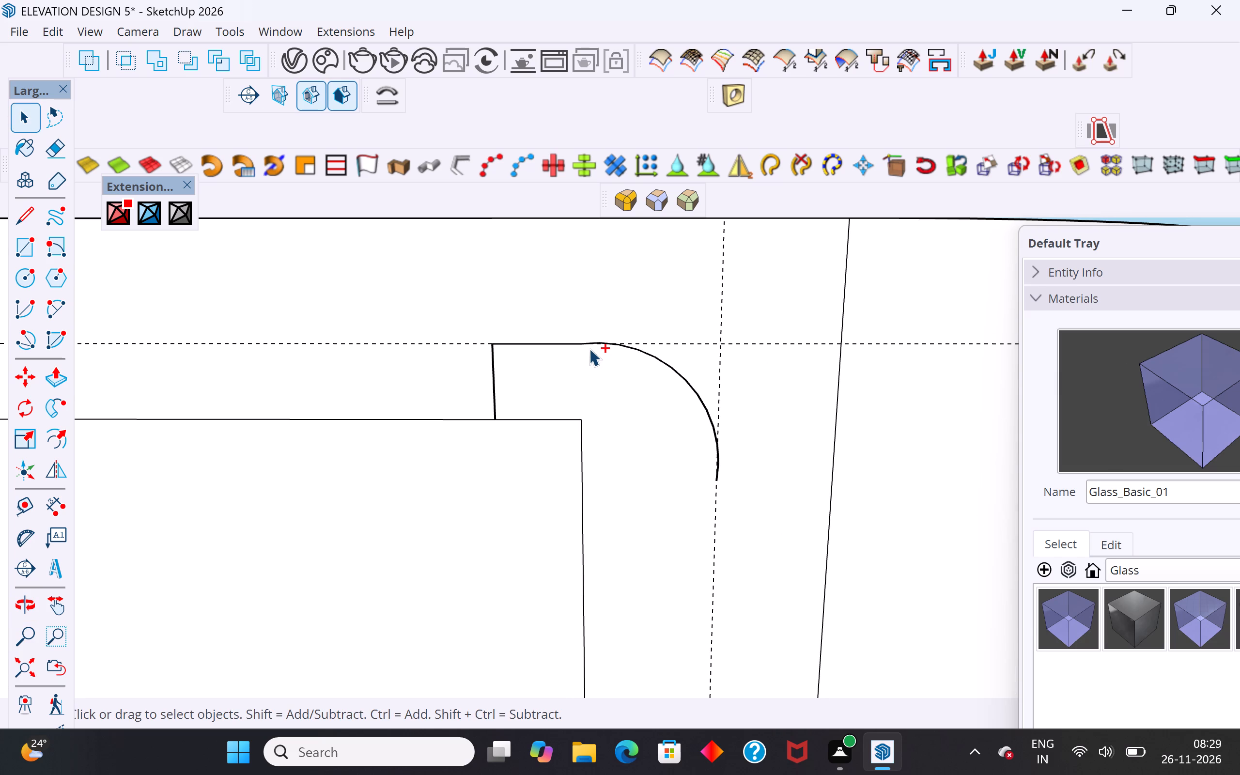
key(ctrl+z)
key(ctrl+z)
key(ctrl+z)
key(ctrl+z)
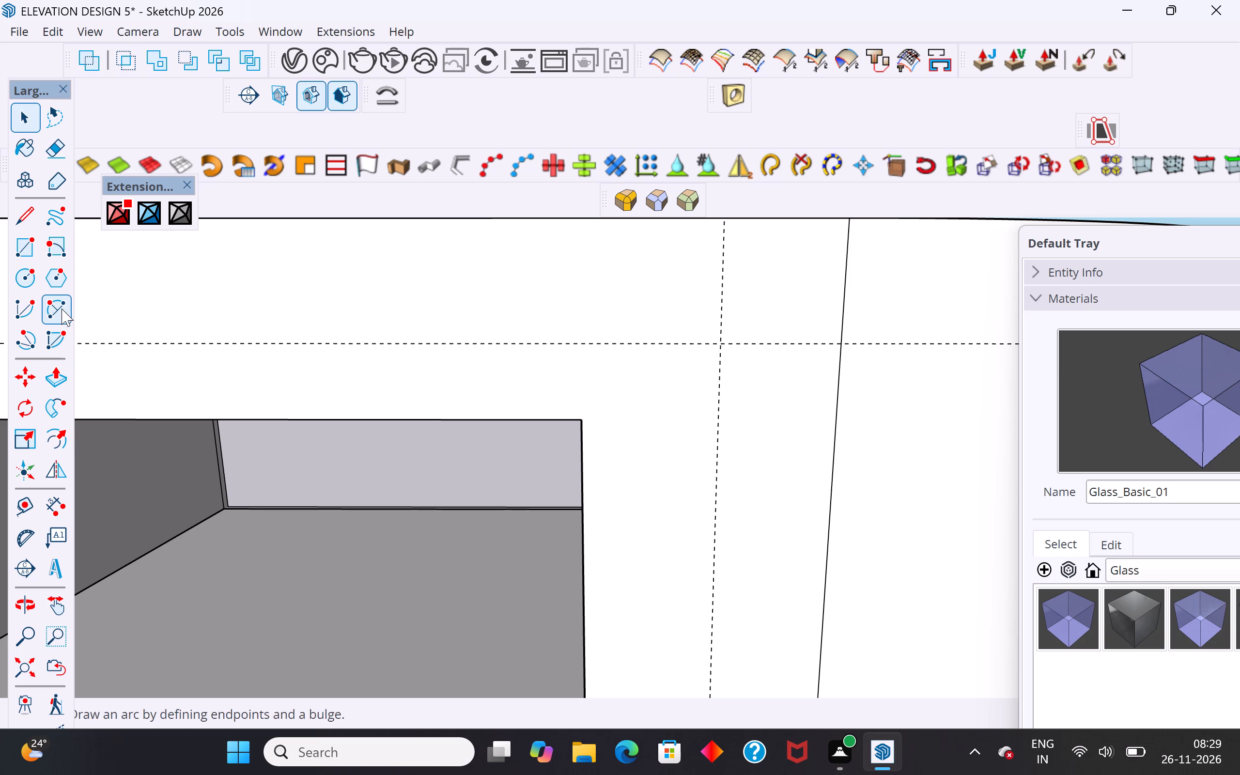
Draw a larger two-point arc around the opening's upper corner nearest the curved end, from the horizontal guide to the vertical guide.
triple_click(657, 444)
click(658, 441)
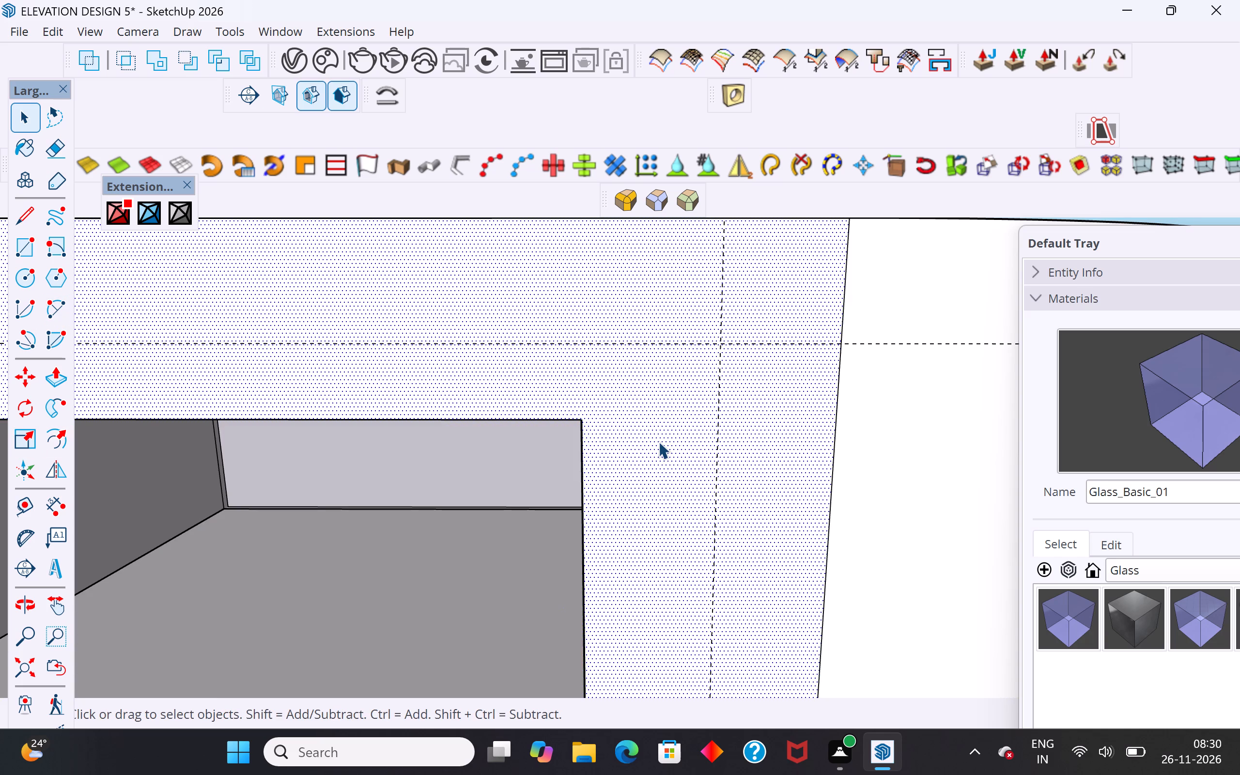
click(50, 312)
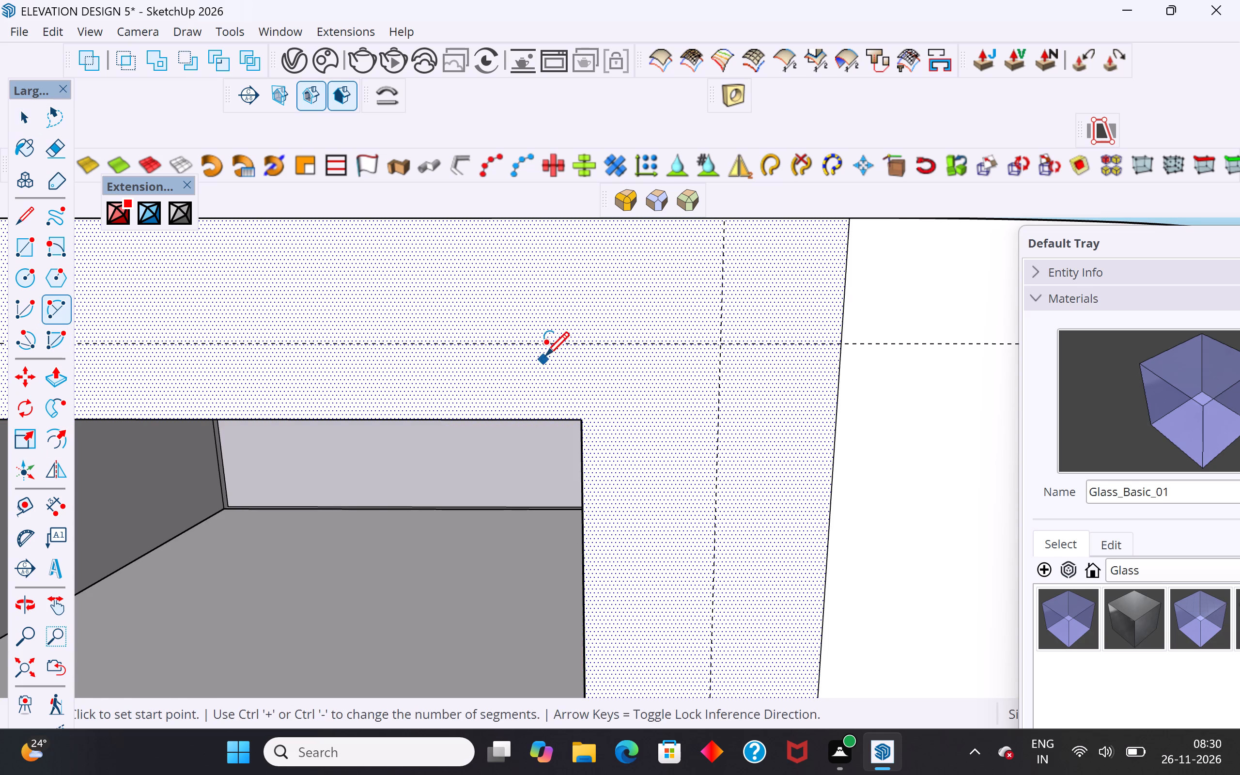
click(558, 344)
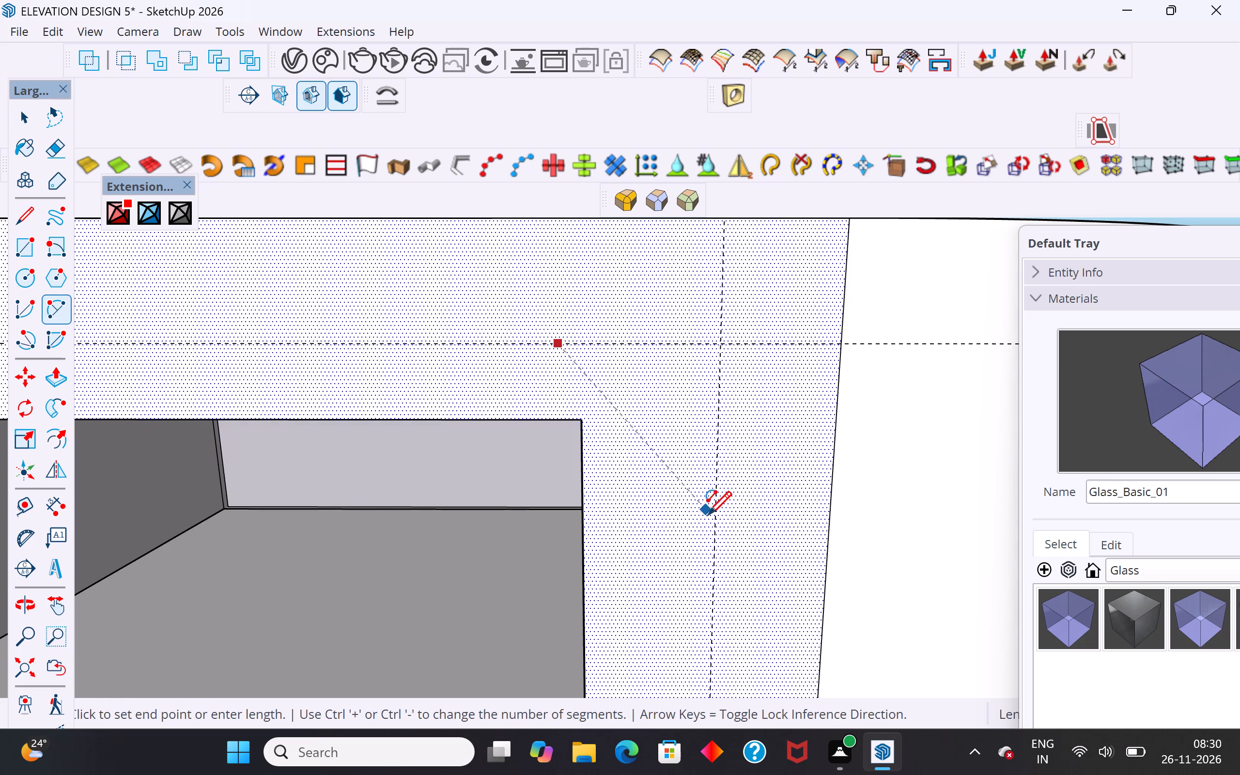
click(715, 529)
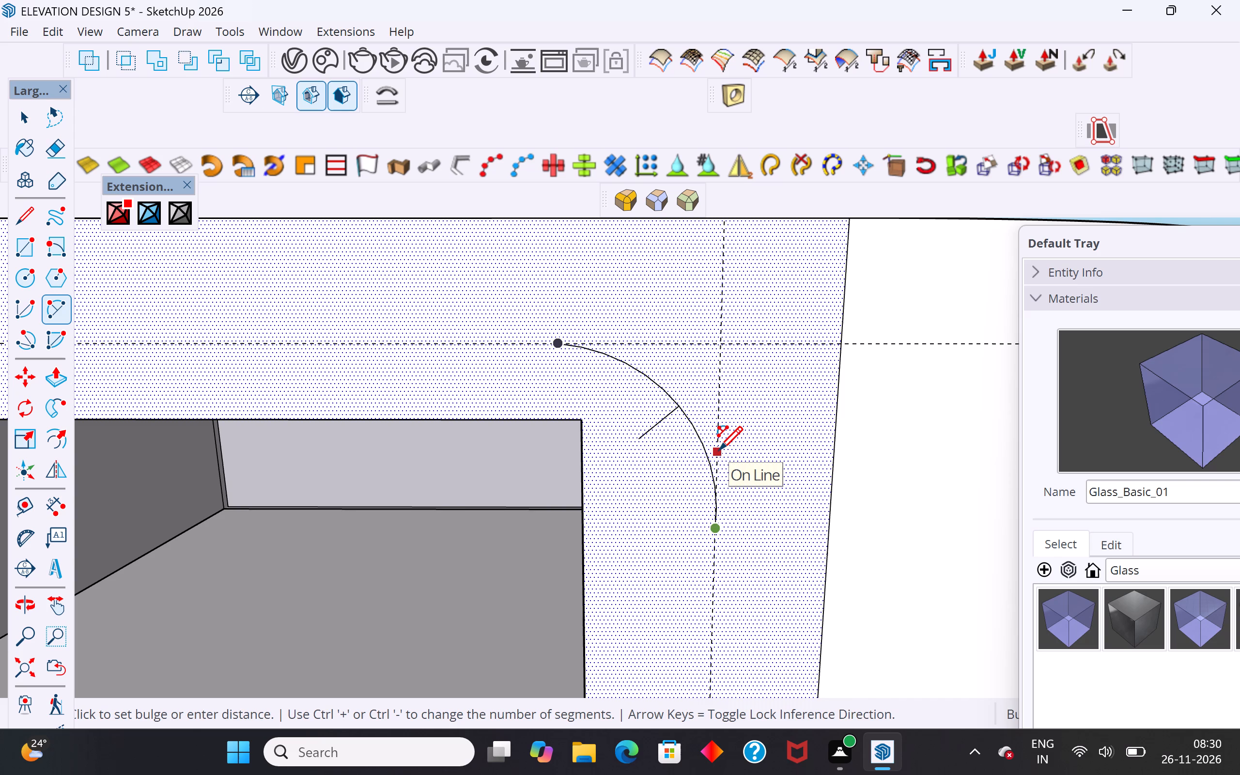
click(719, 452)
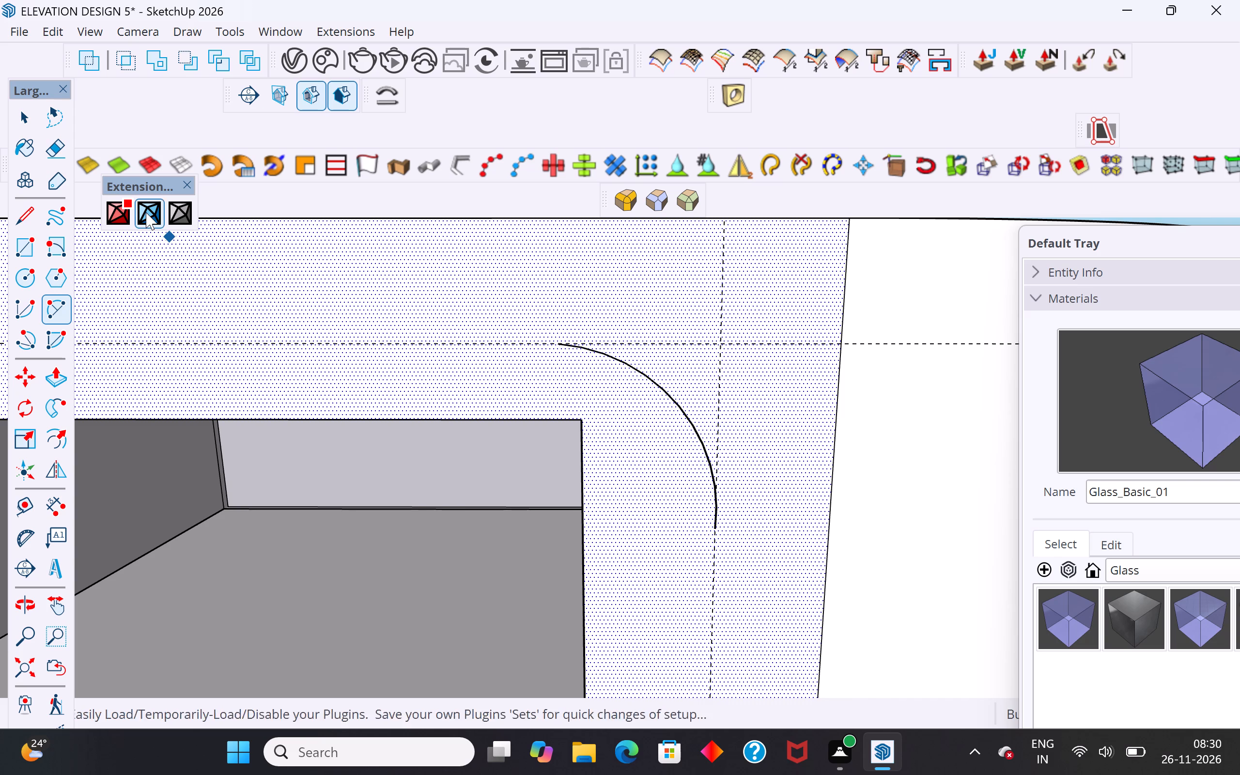
click(561, 345)
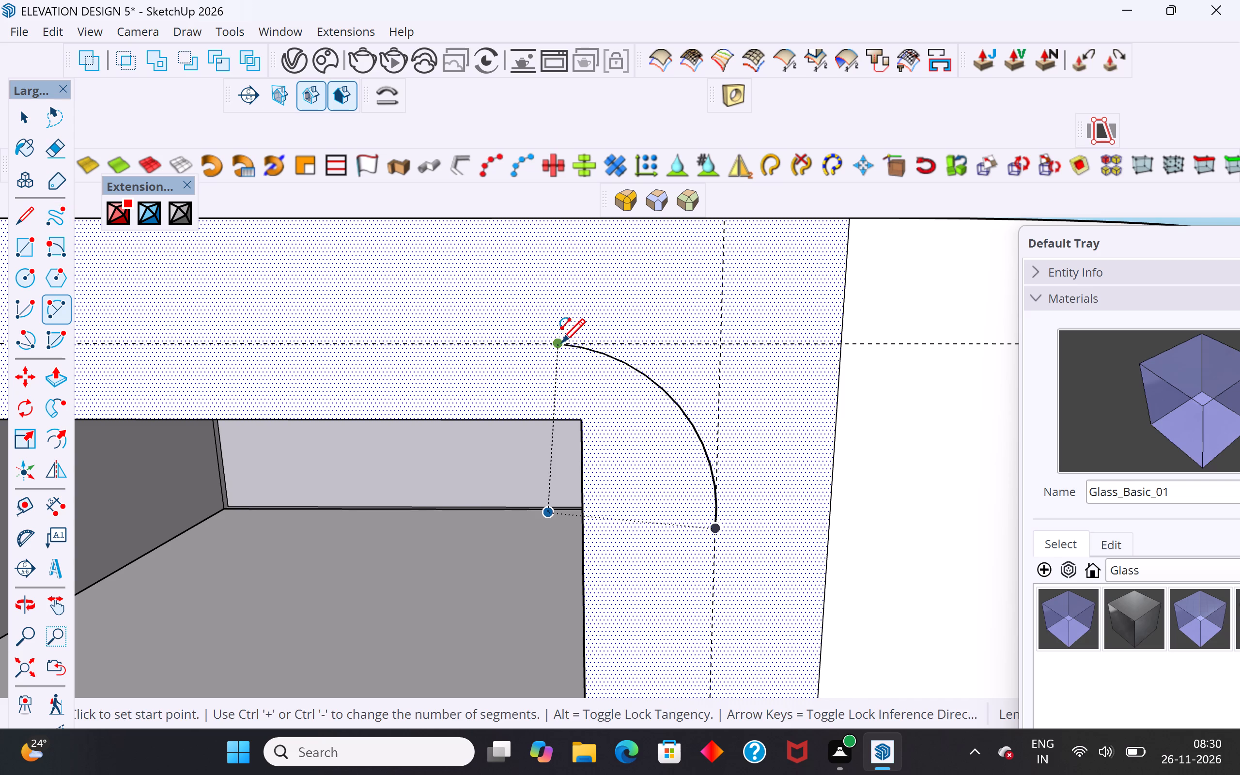
click(27, 115)
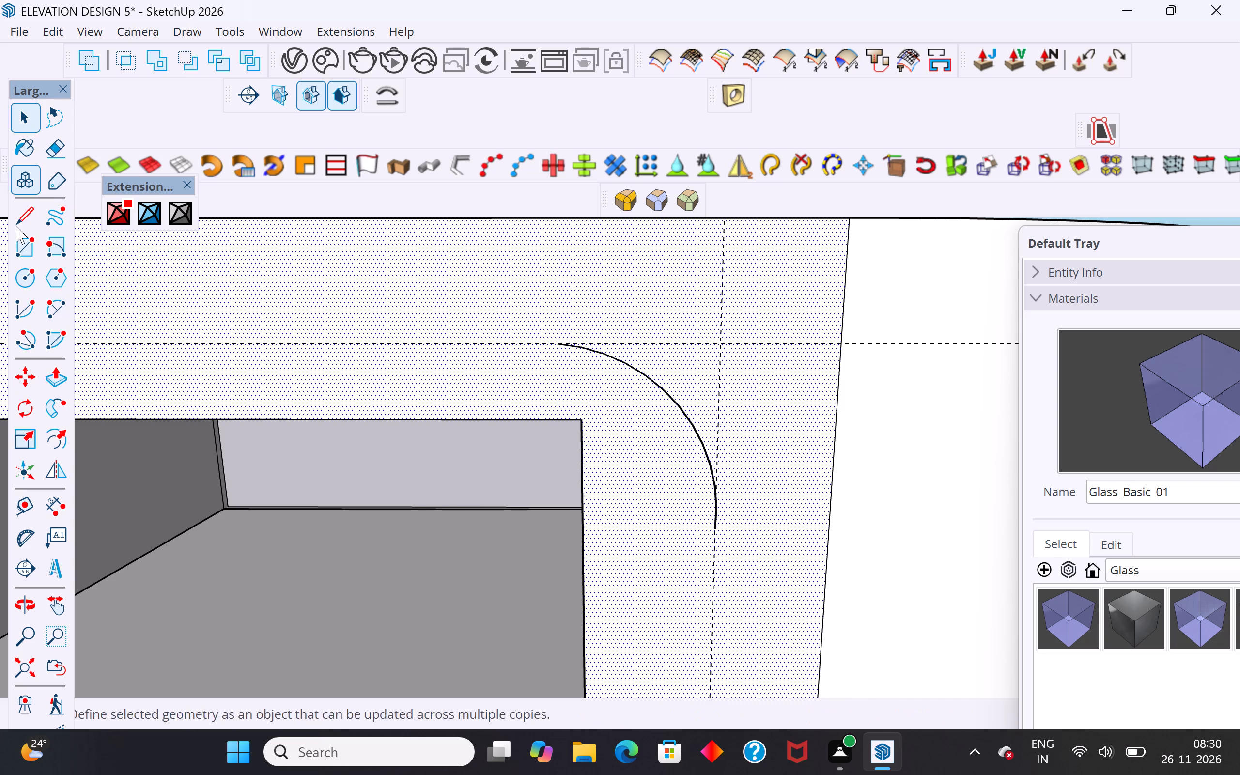
Close the corner profile with lines from the arc's upper end to the opening's top edge and its lower end to the side edge.
click(16, 226)
click(559, 345)
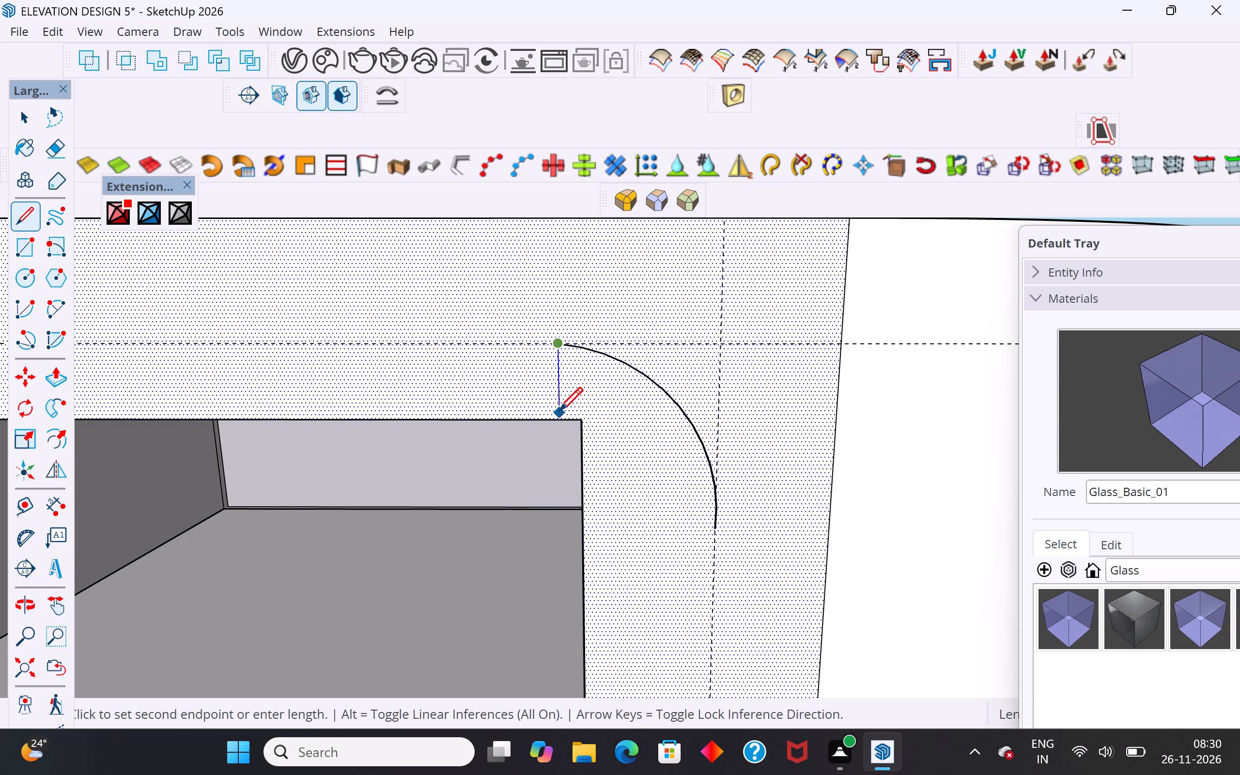
click(559, 419)
click(579, 422)
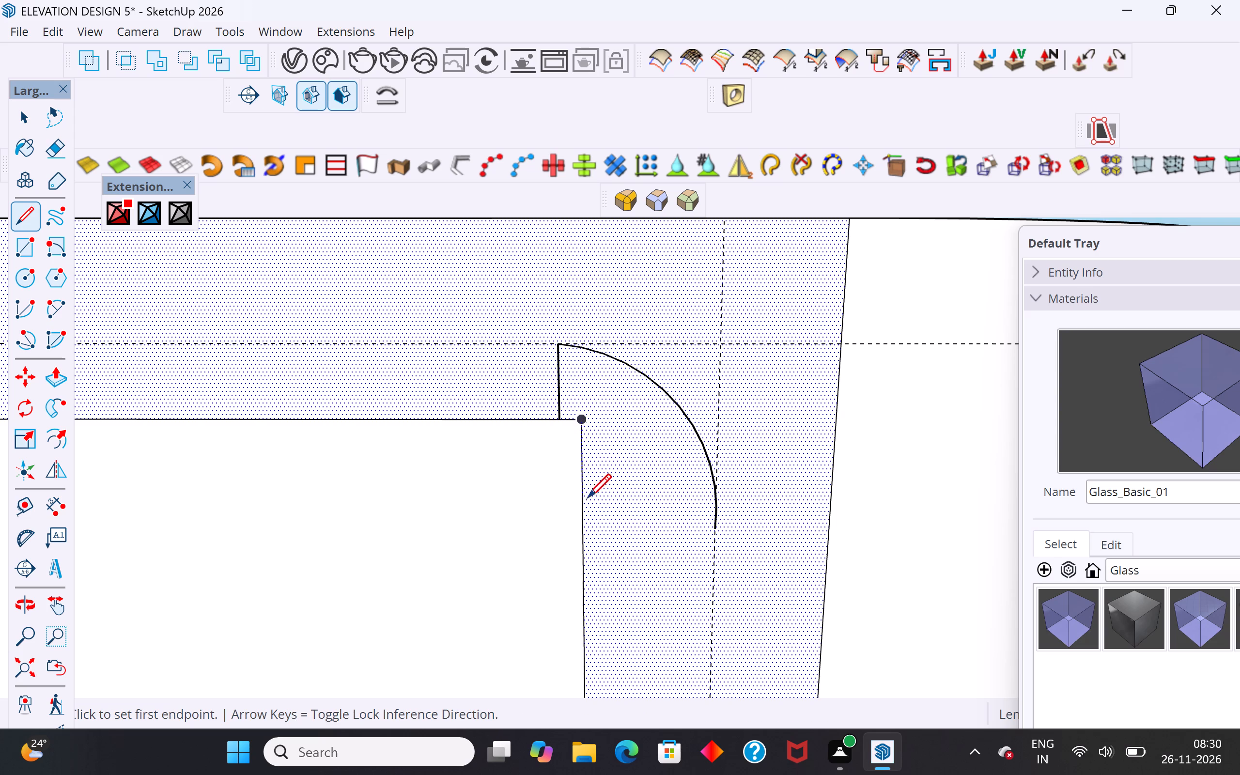
click(713, 526)
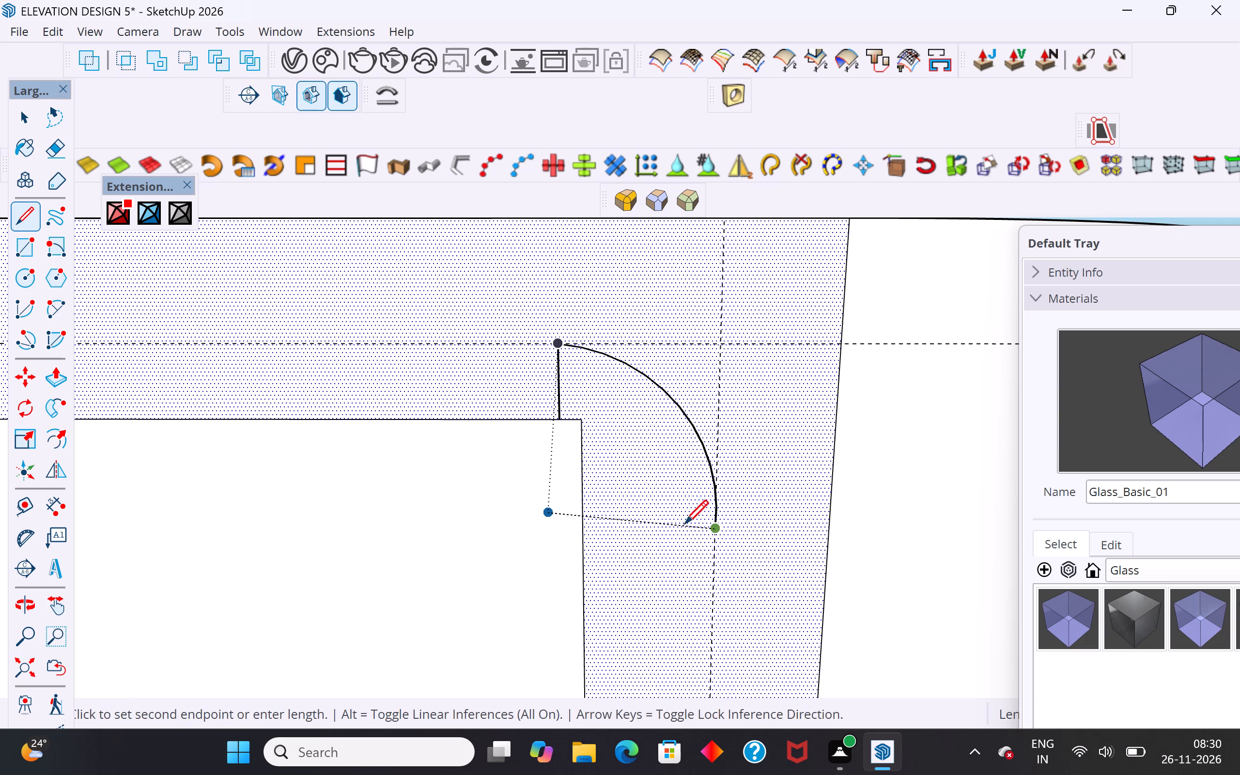
click(583, 529)
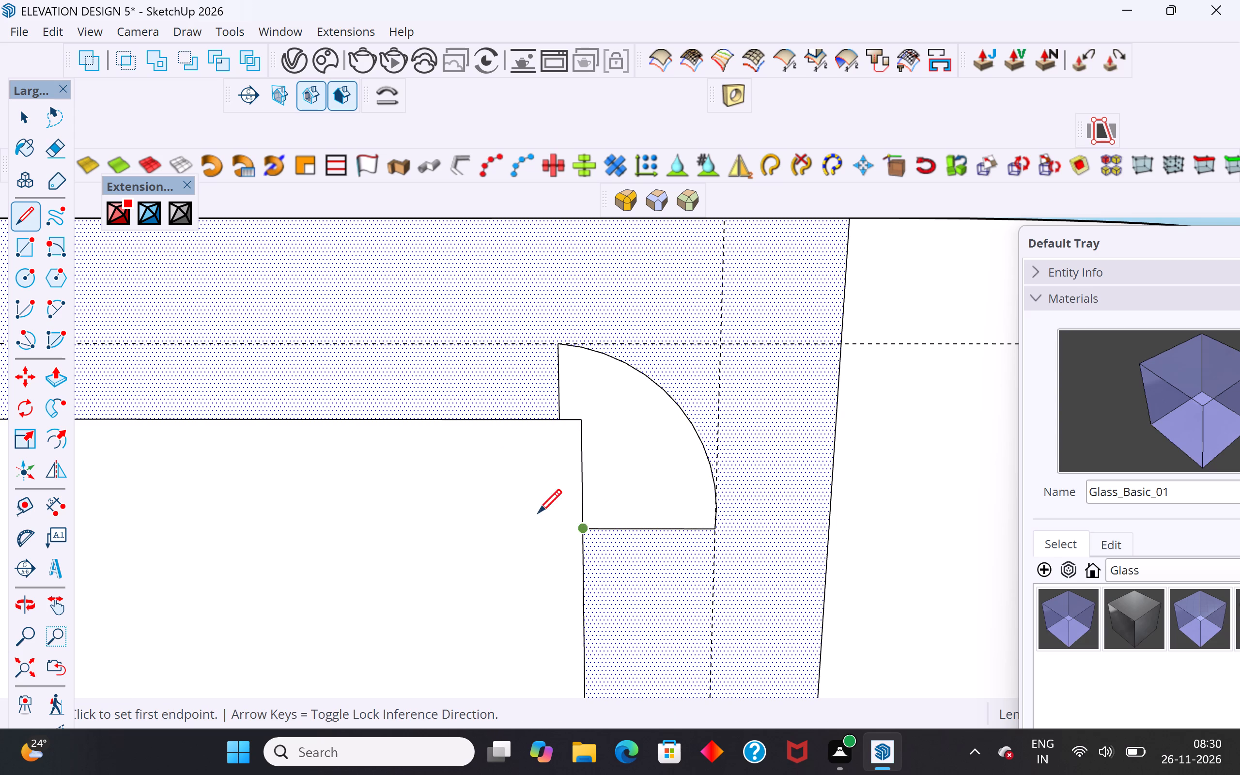
Delete the face that fills the rectangular opening.
click(20, 104)
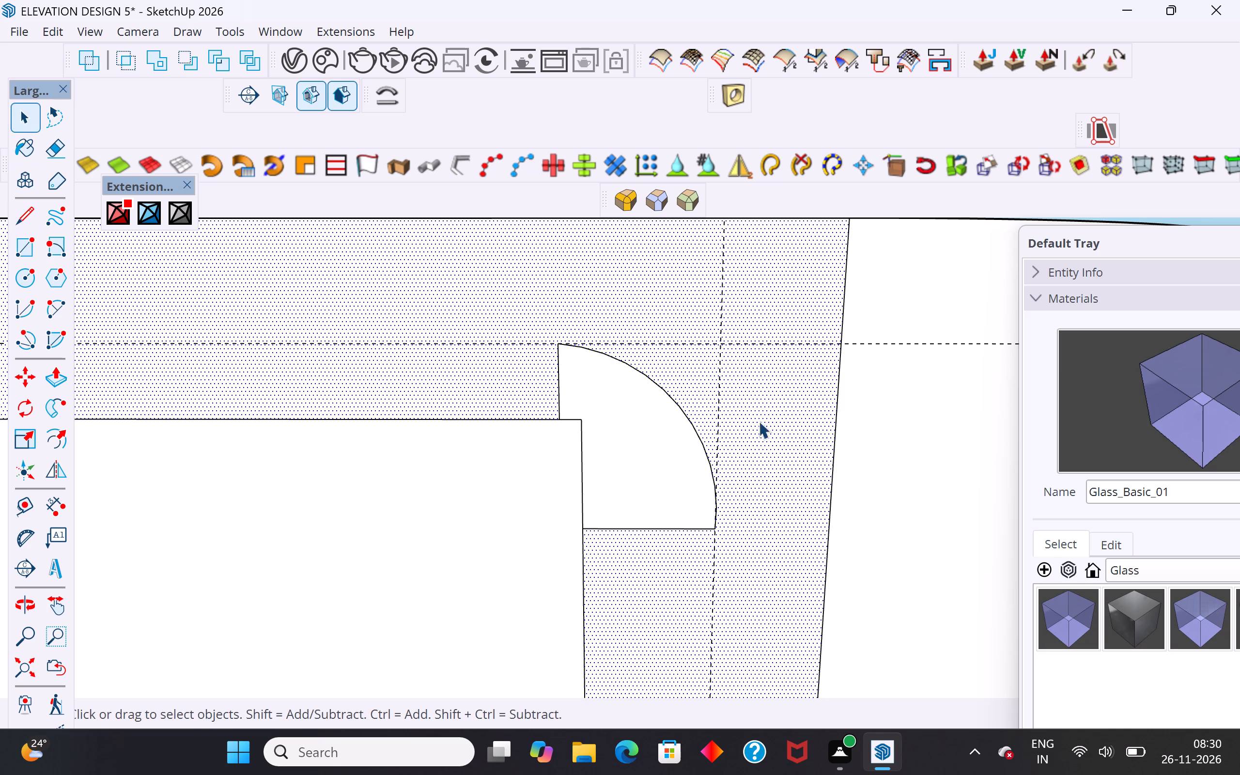
scroll(816, 450, down, 10)
click(734, 296)
click(674, 490)
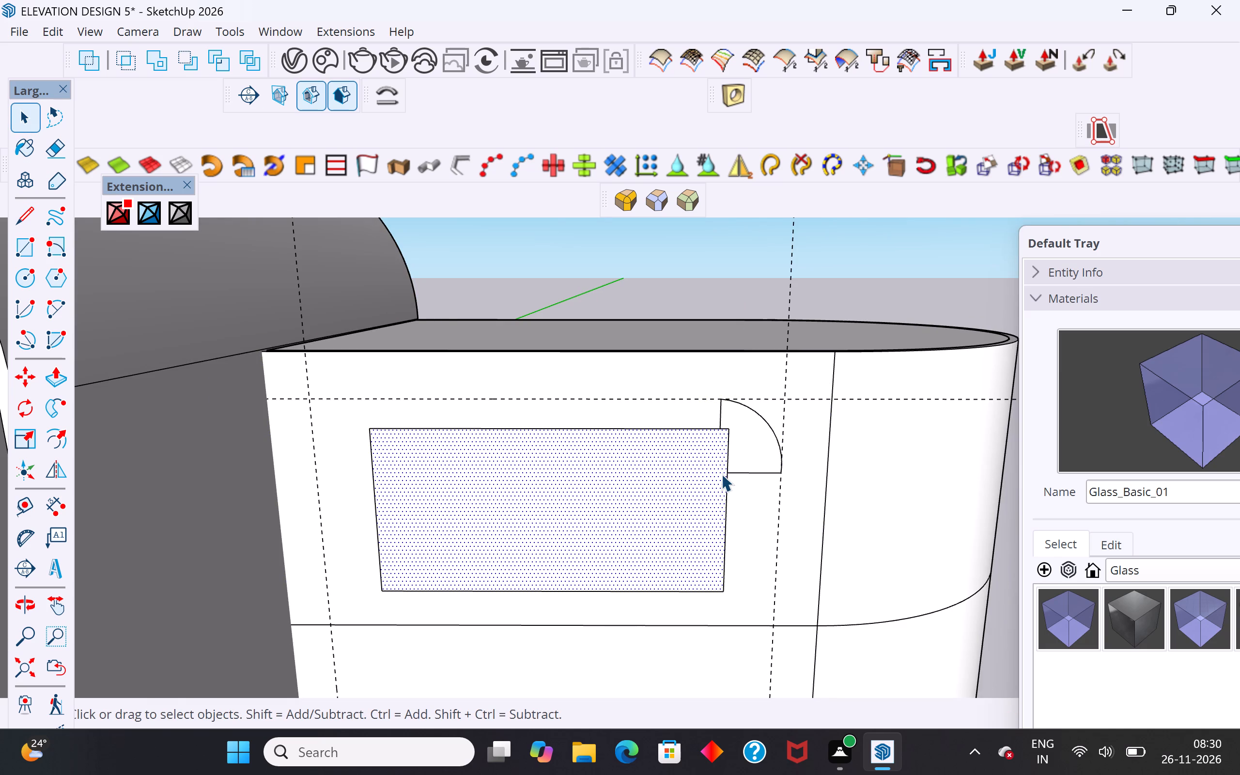
key(Delete)
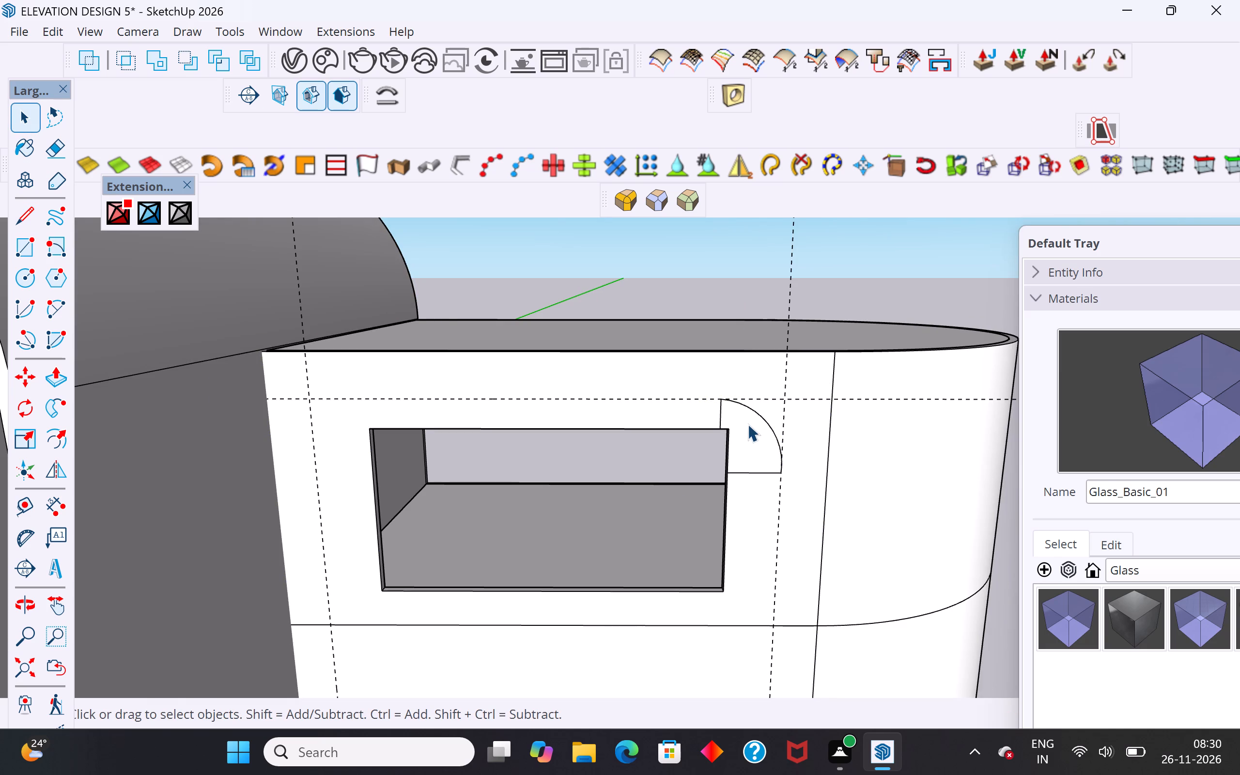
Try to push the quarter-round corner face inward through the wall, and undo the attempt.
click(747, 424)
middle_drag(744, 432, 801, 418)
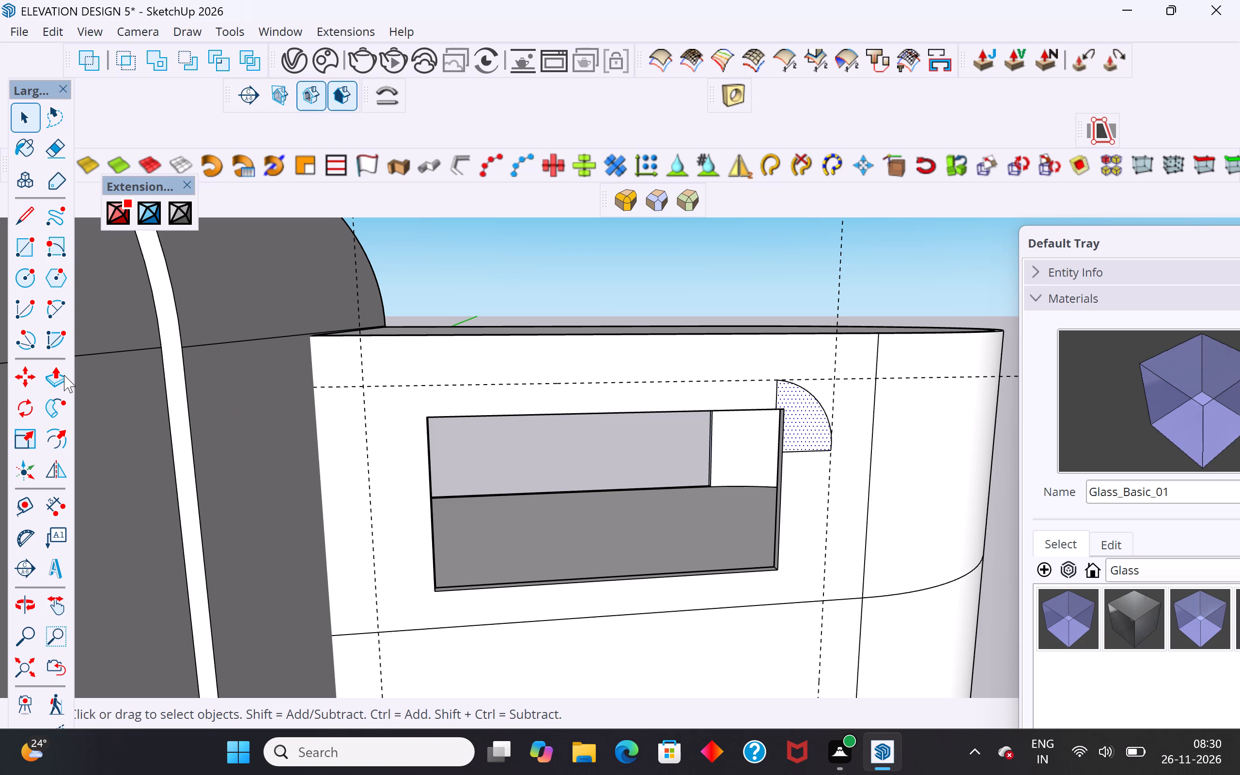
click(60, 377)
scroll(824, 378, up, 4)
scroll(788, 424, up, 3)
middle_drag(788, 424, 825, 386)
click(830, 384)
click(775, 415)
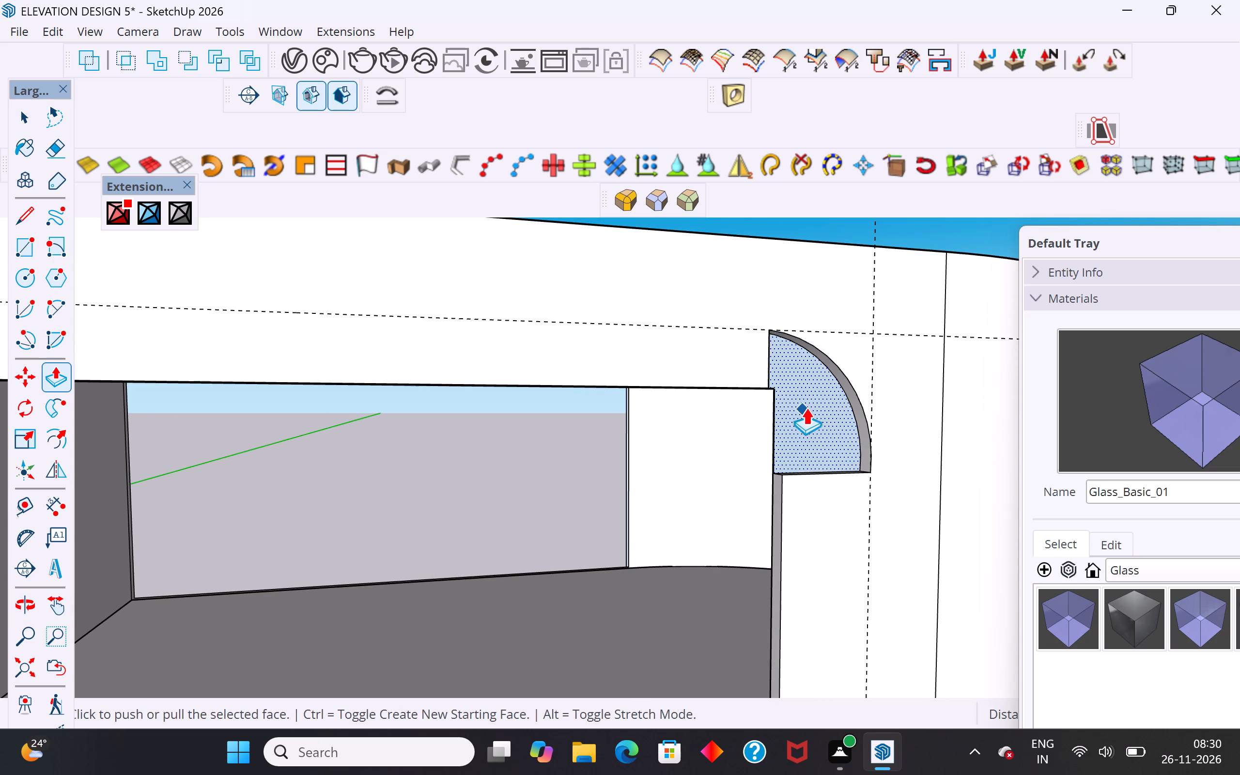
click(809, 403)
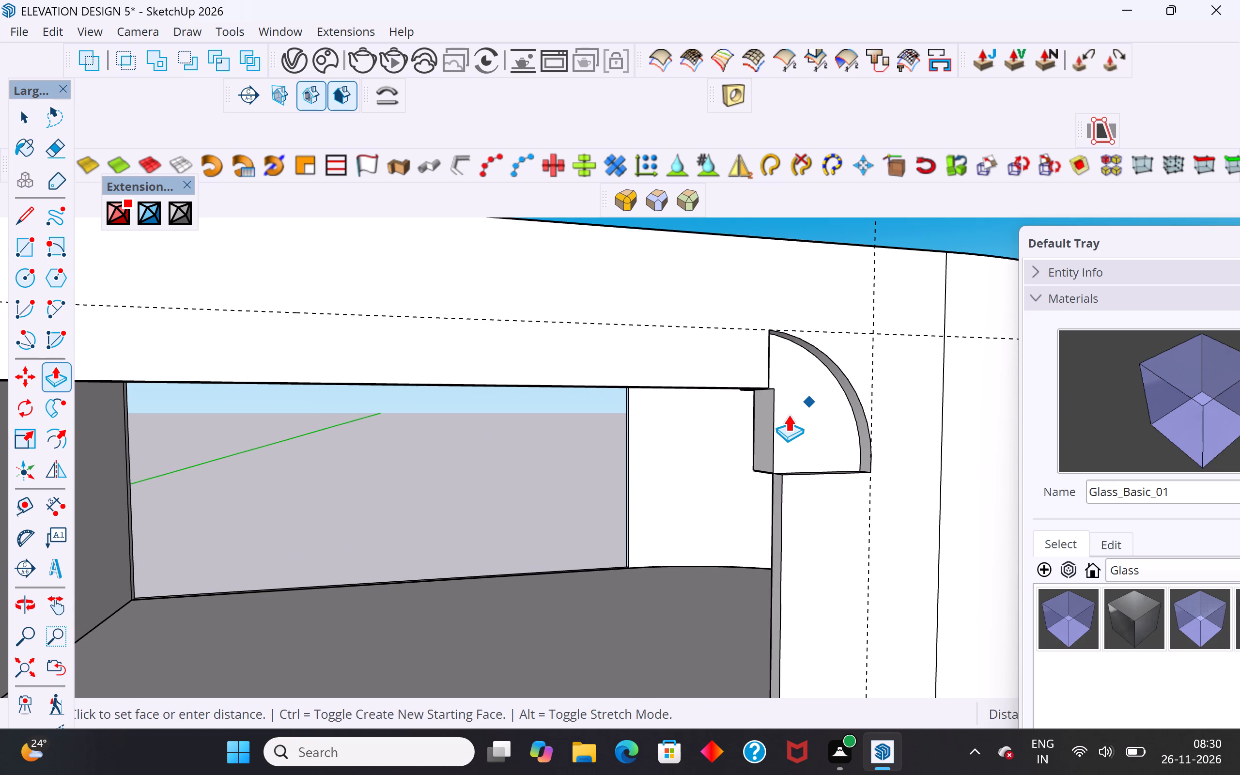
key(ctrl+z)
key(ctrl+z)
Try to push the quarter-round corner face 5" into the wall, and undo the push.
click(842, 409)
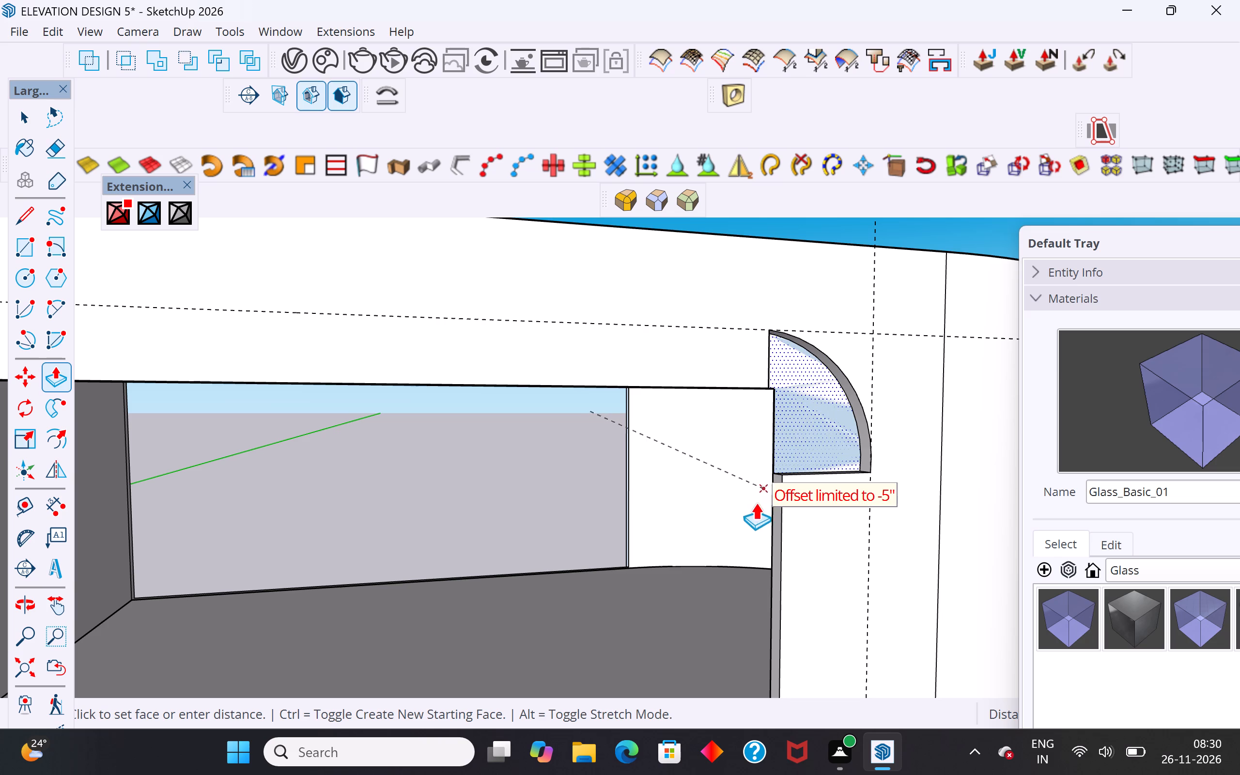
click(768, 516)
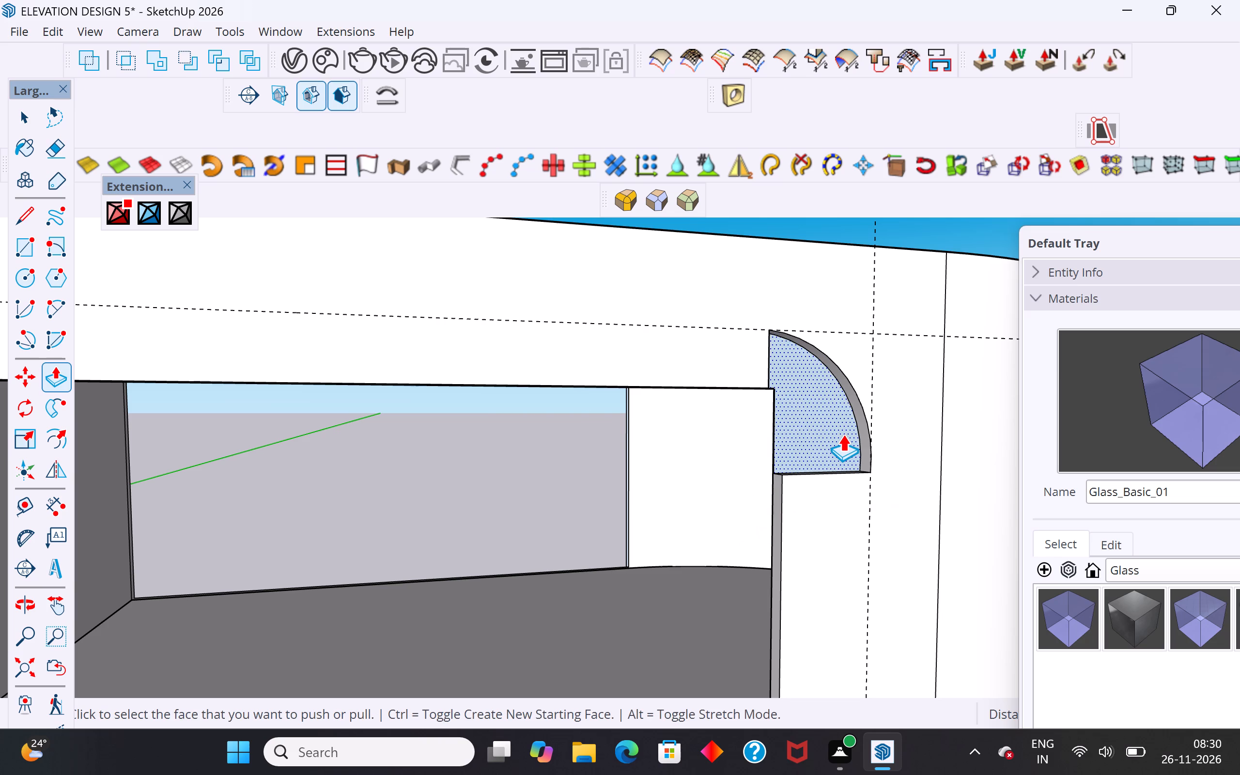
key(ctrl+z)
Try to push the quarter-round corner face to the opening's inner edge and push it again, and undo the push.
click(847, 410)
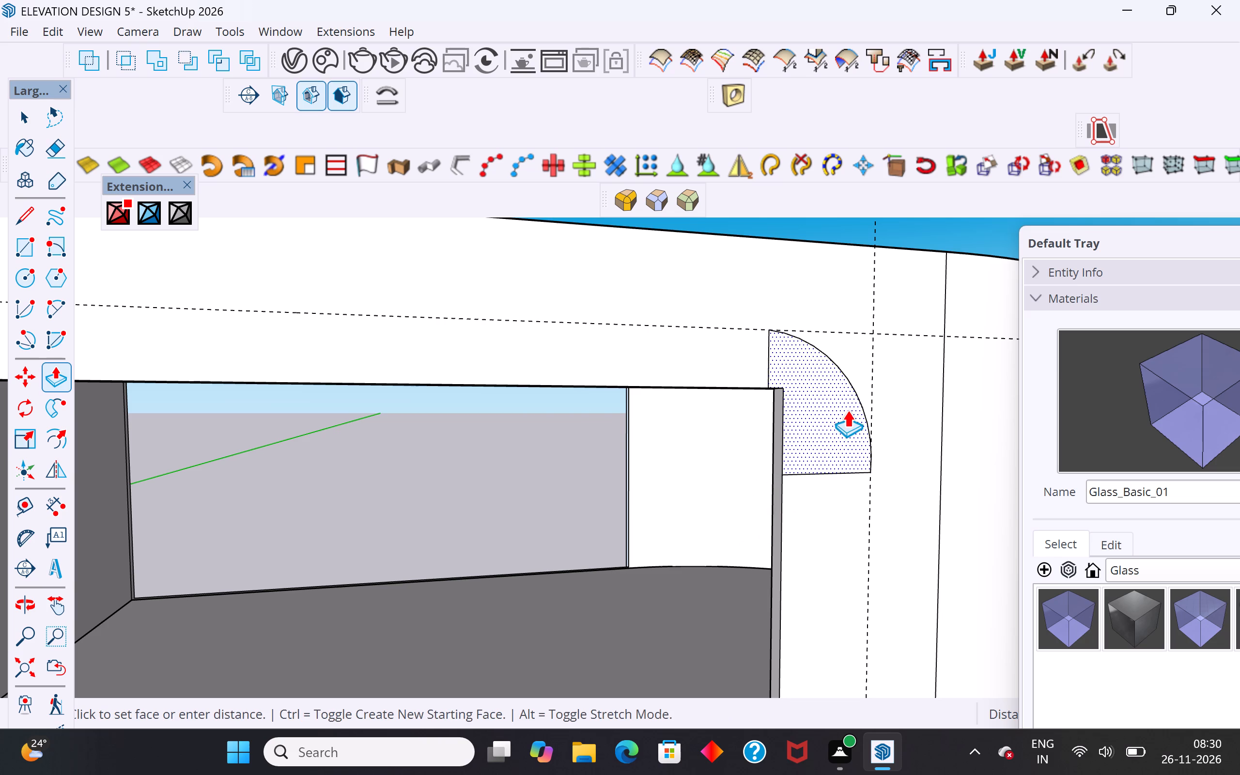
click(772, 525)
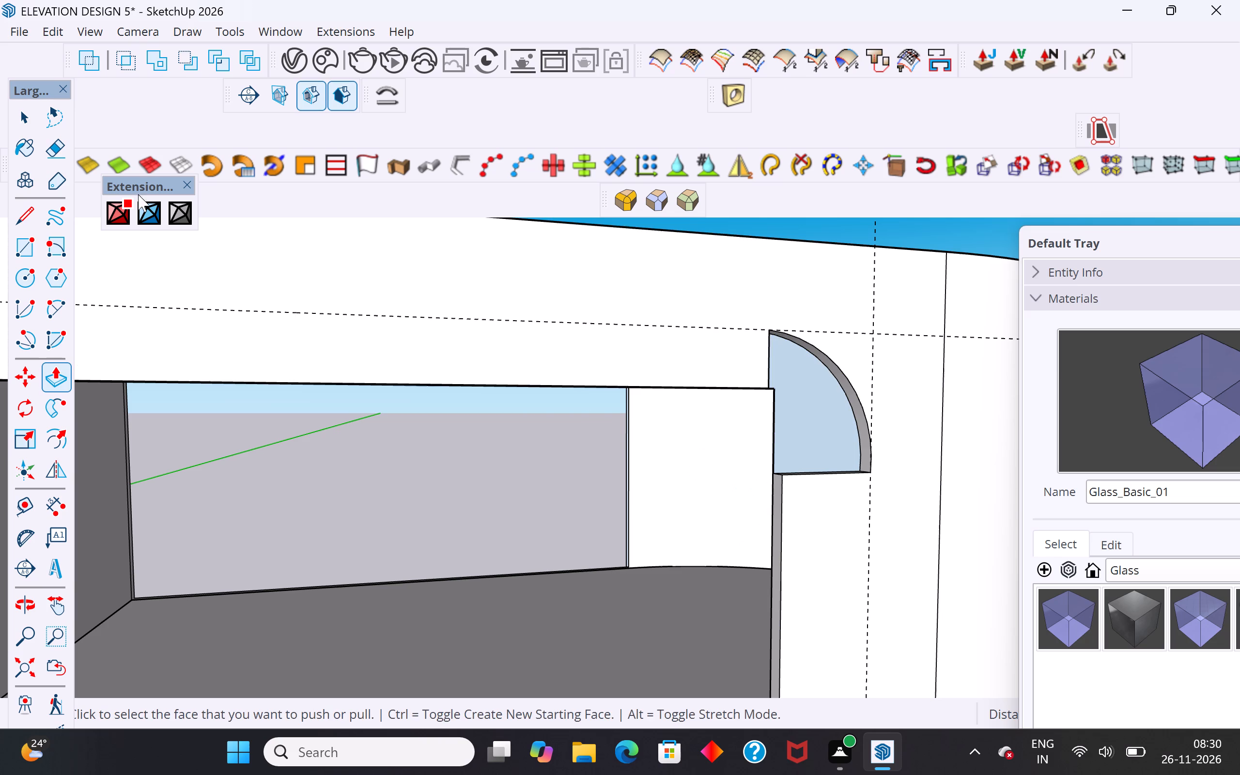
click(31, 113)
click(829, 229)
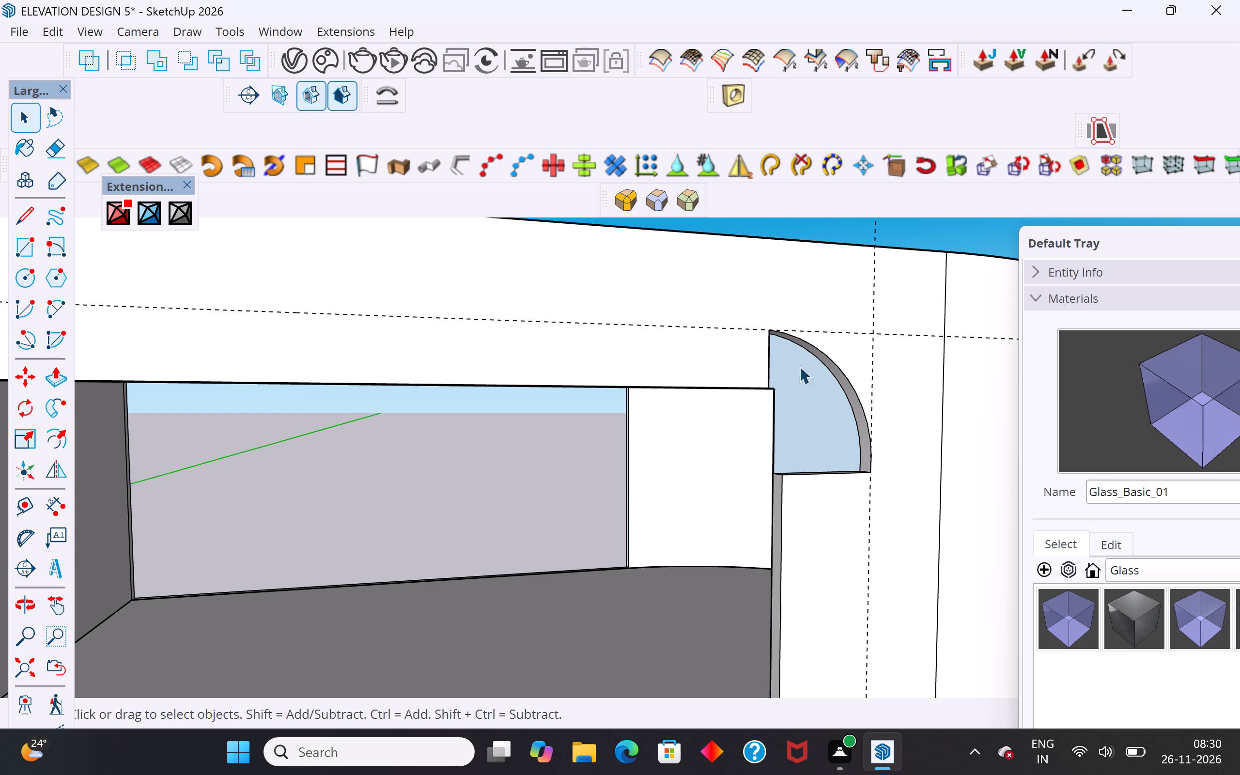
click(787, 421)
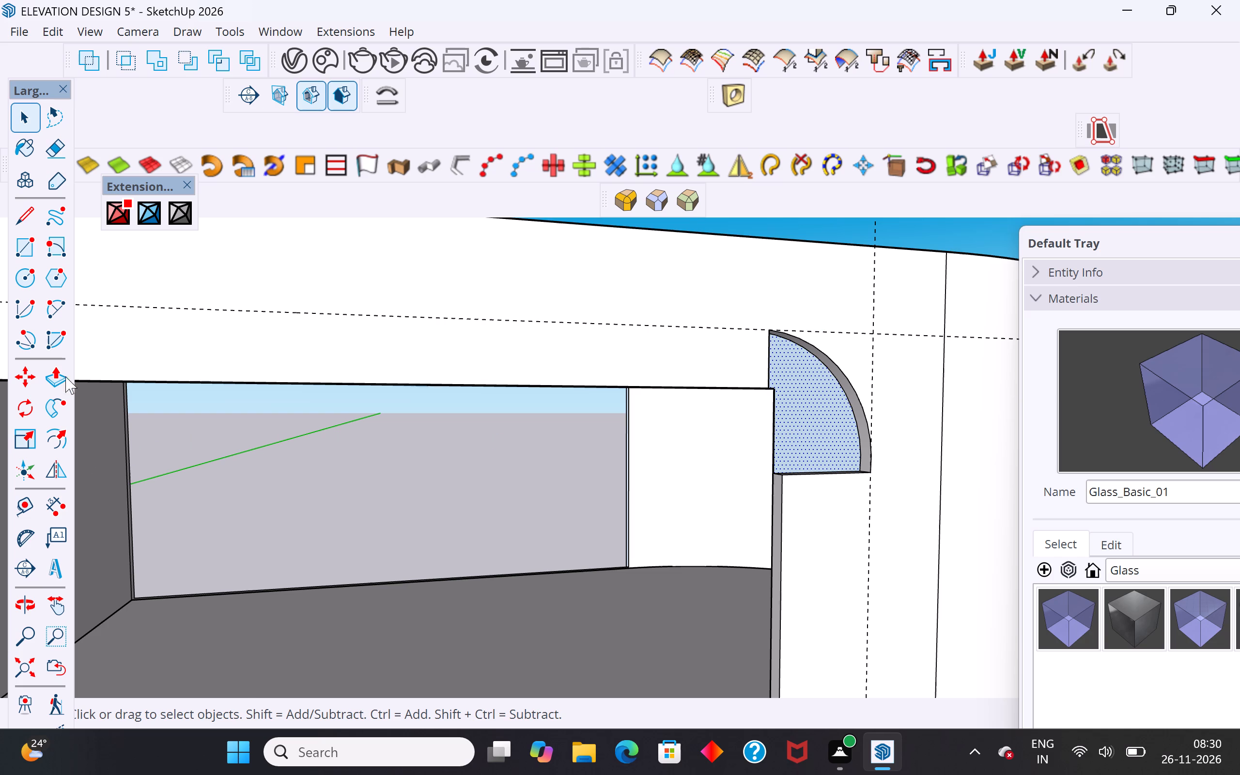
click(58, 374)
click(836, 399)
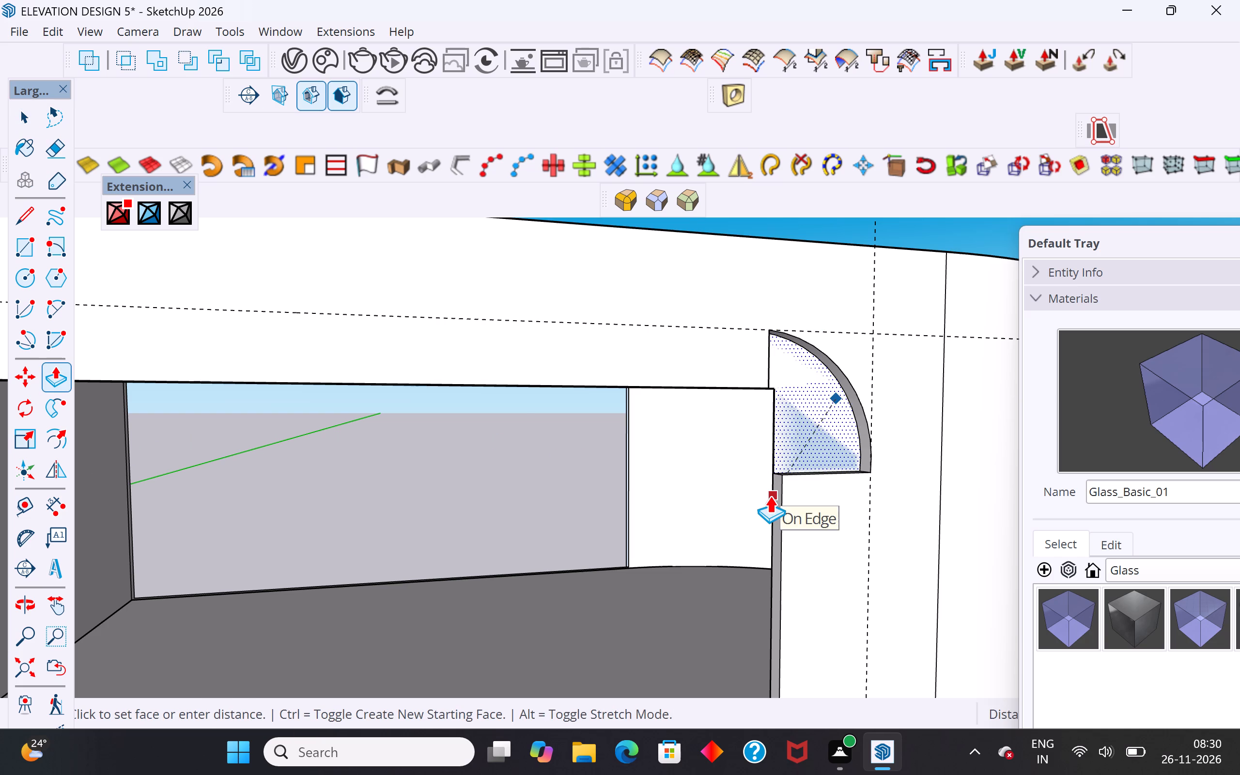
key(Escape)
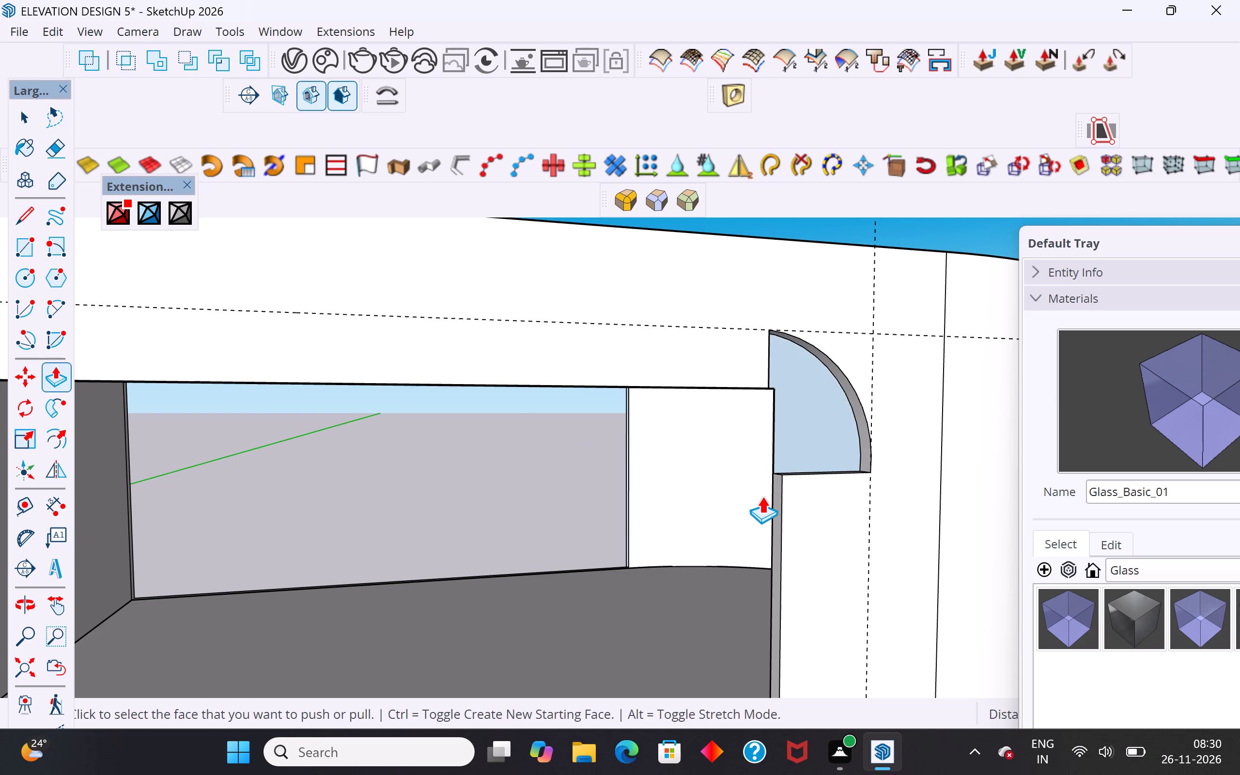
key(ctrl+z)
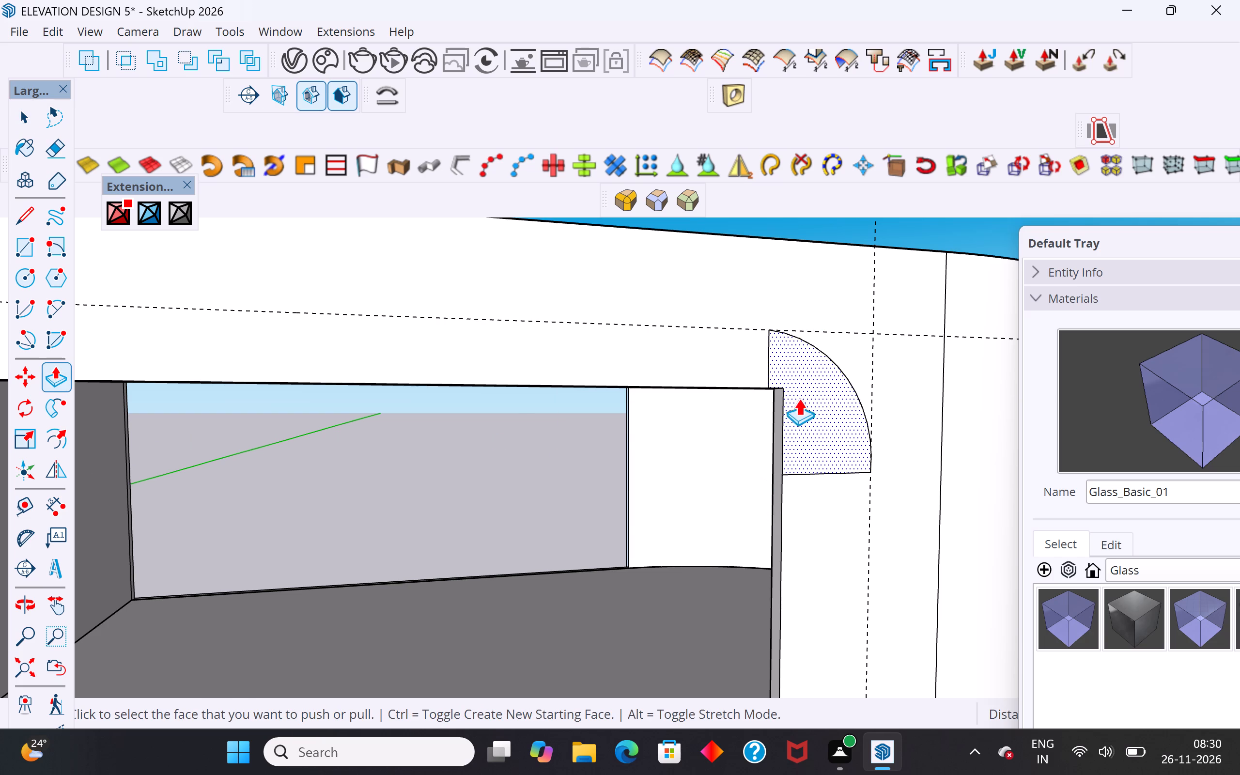
Push the quarter-round corner face 5" inward through the full thickness of the wall.
click(808, 381)
middle_drag(732, 407, 786, 361)
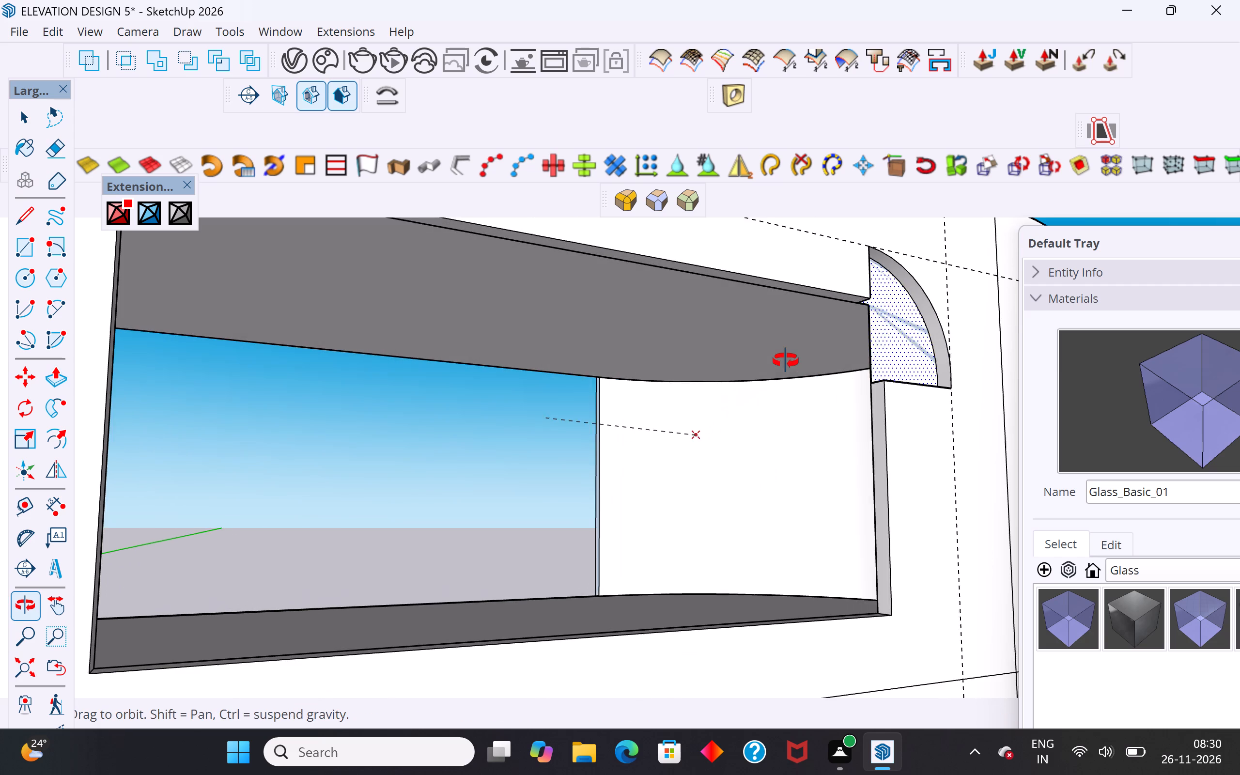
middle_drag(786, 361, 787, 359)
middle_drag(622, 645, 614, 691)
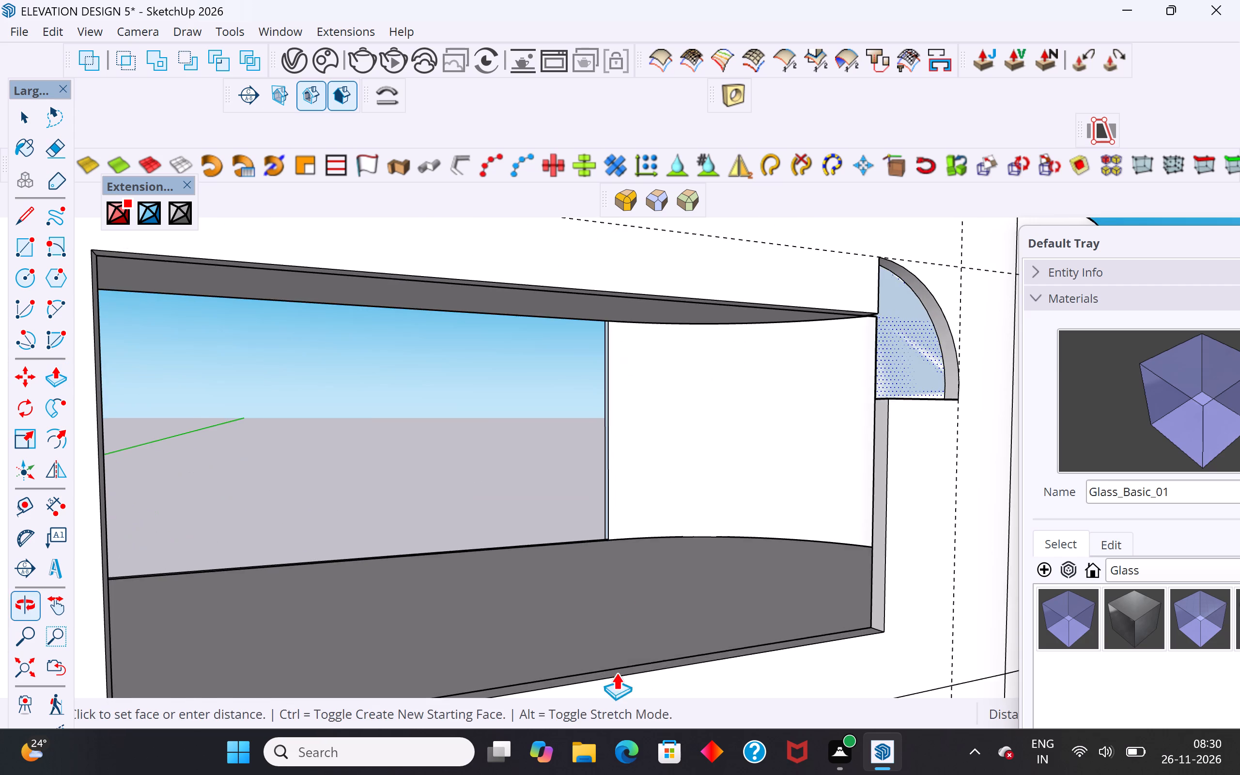
scroll(662, 503, down, 4)
middle_drag(810, 518, 774, 573)
scroll(733, 626, up, 5)
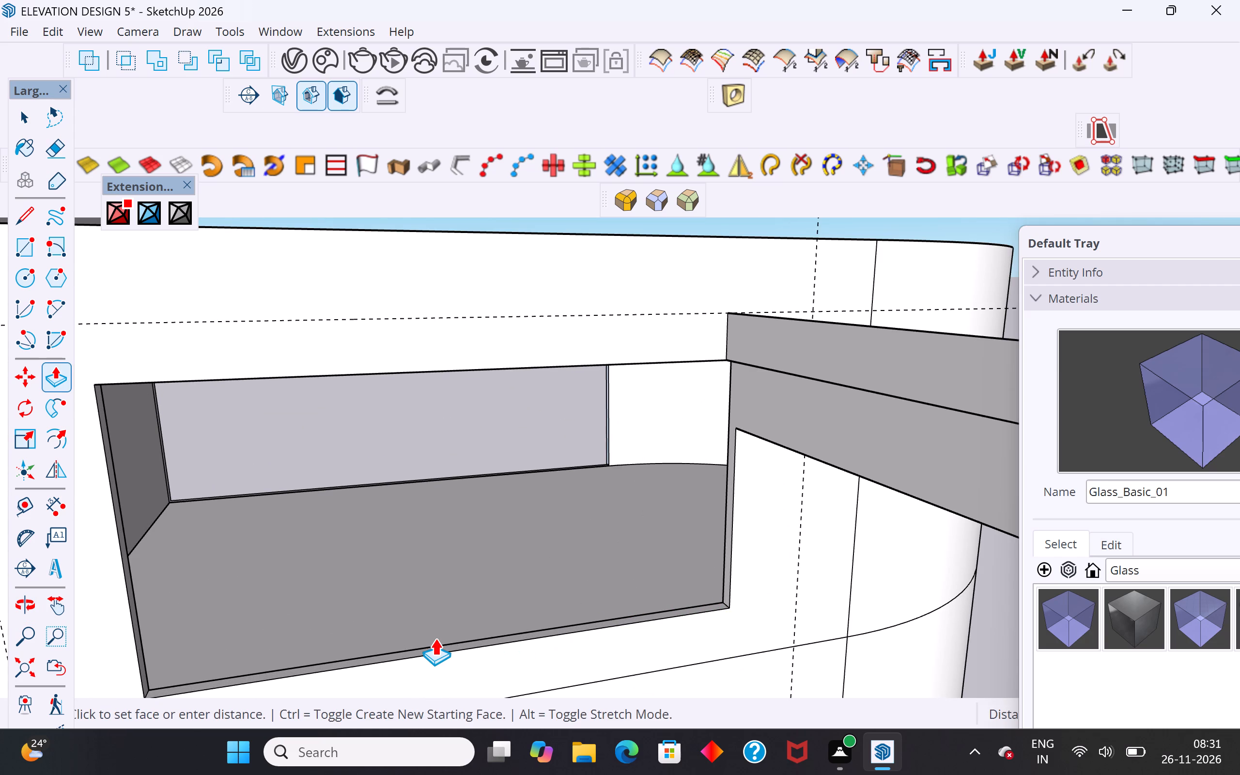
scroll(562, 525, down, 10)
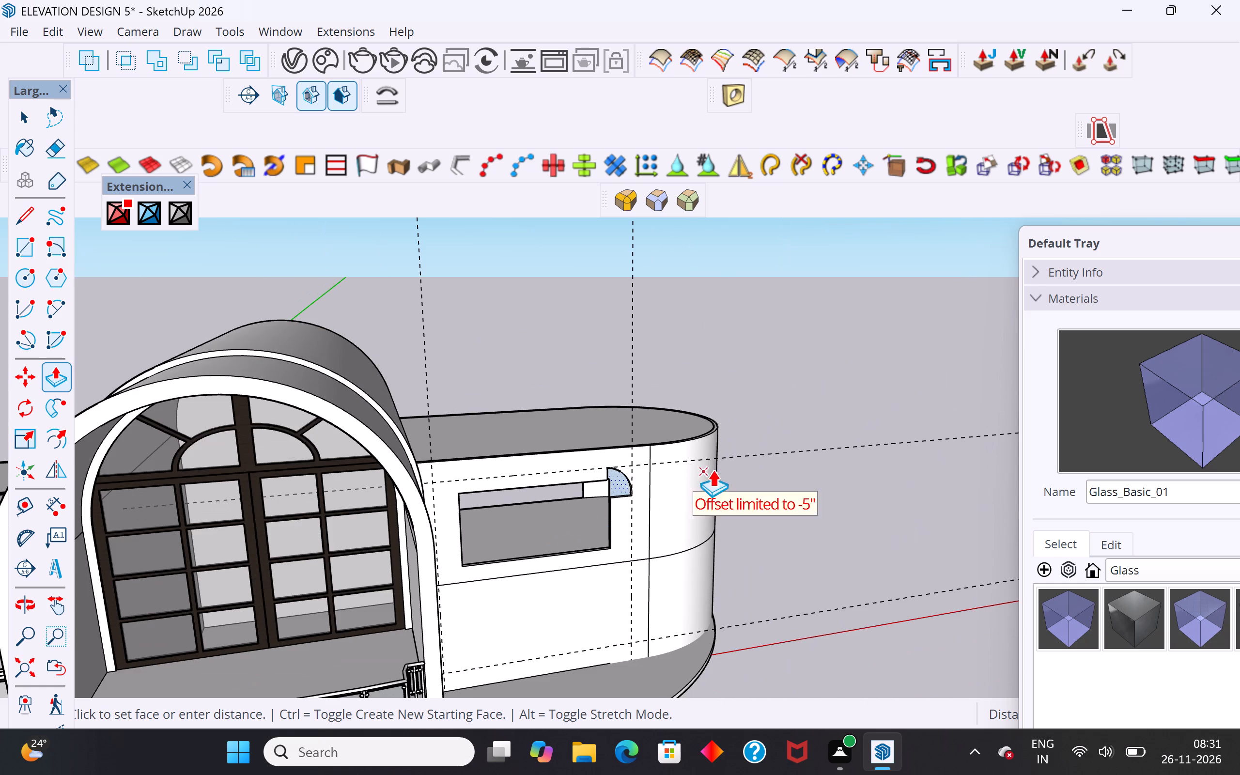
middle_drag(714, 467, 778, 448)
scroll(609, 495, up, 7)
middle_drag(611, 466, 633, 424)
scroll(620, 432, up, 8)
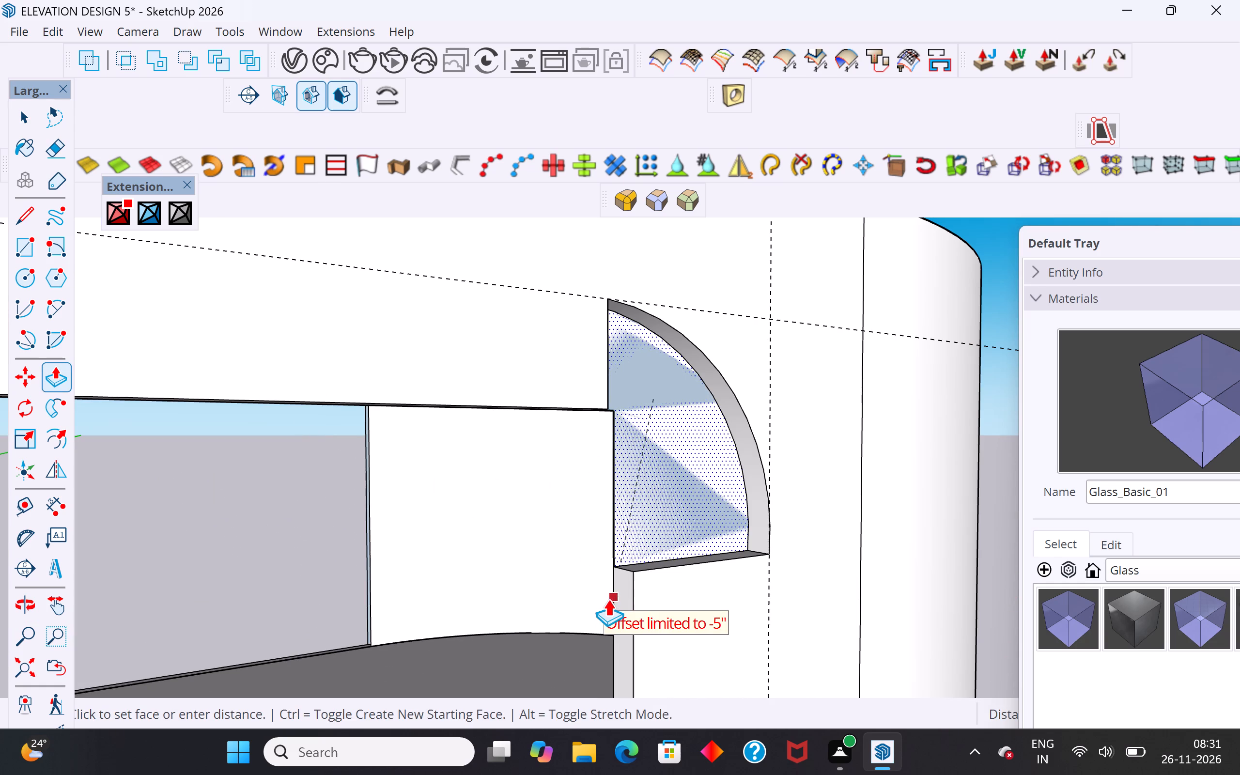
click(614, 600)
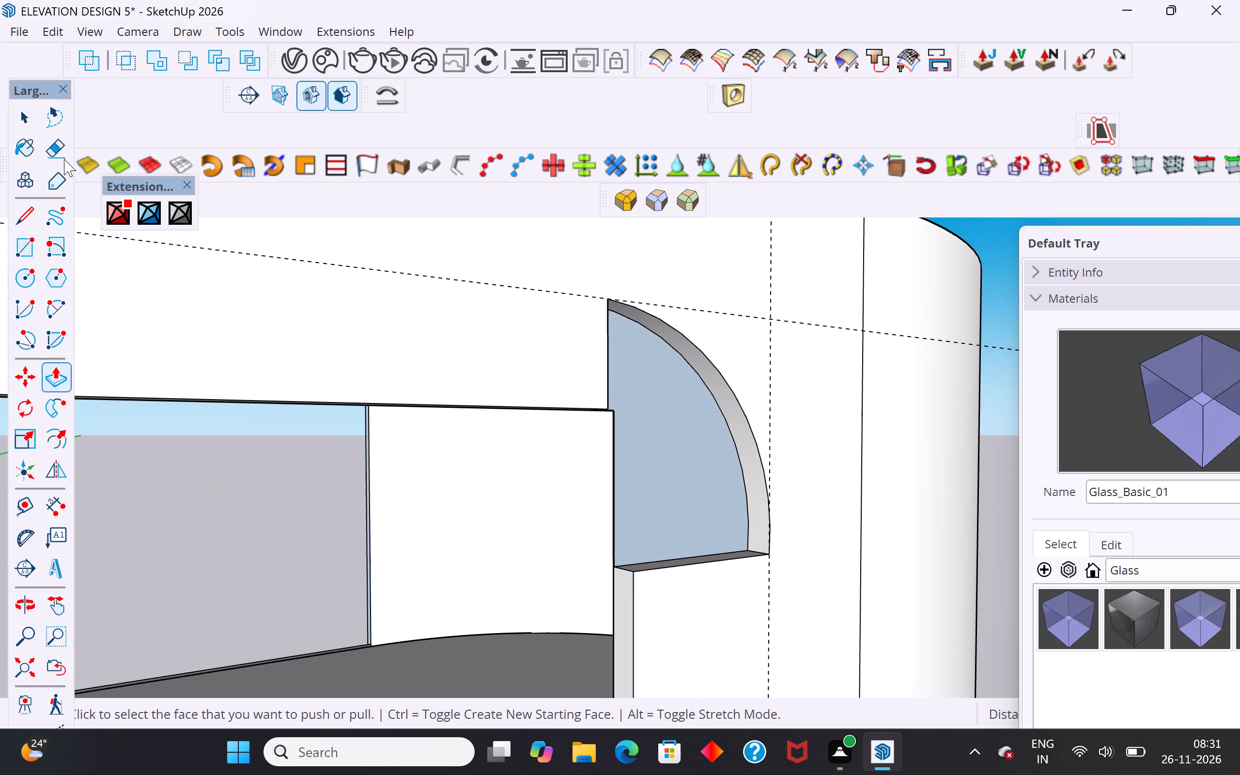
Delete the recessed quarter-round face to open the corner through the wall.
click(29, 129)
click(698, 438)
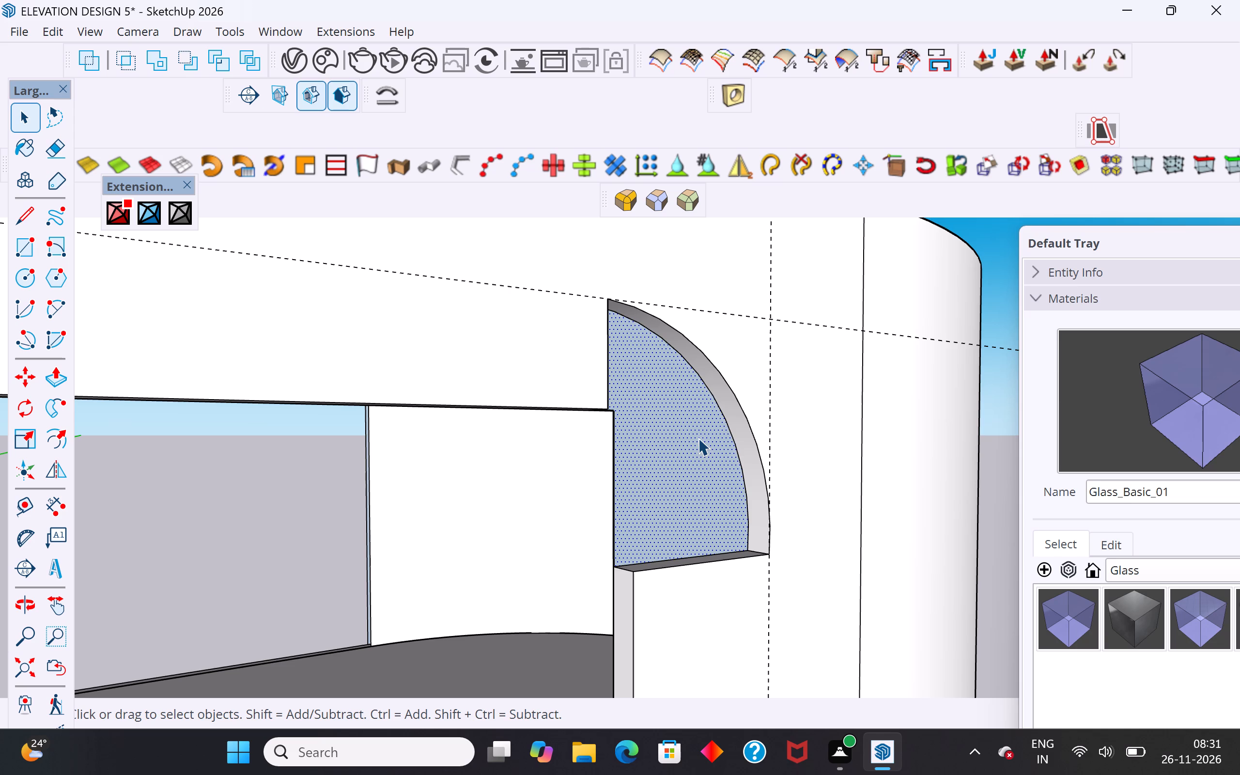
key(Delete)
Delete the two leftover edges of the old rectangular corner between the opening and the quarter-round cut.
middle_drag(650, 473, 737, 449)
scroll(568, 401, down, 4)
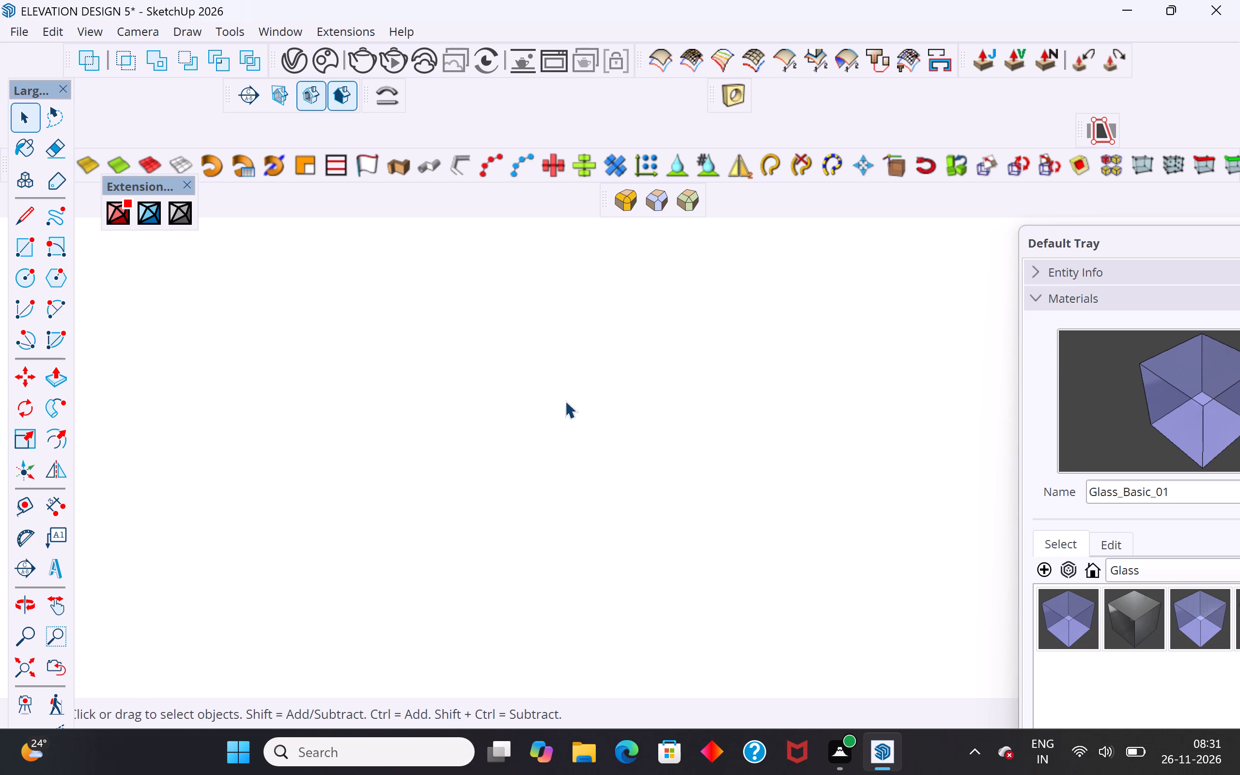
click(17, 669)
scroll(335, 464, up, 6)
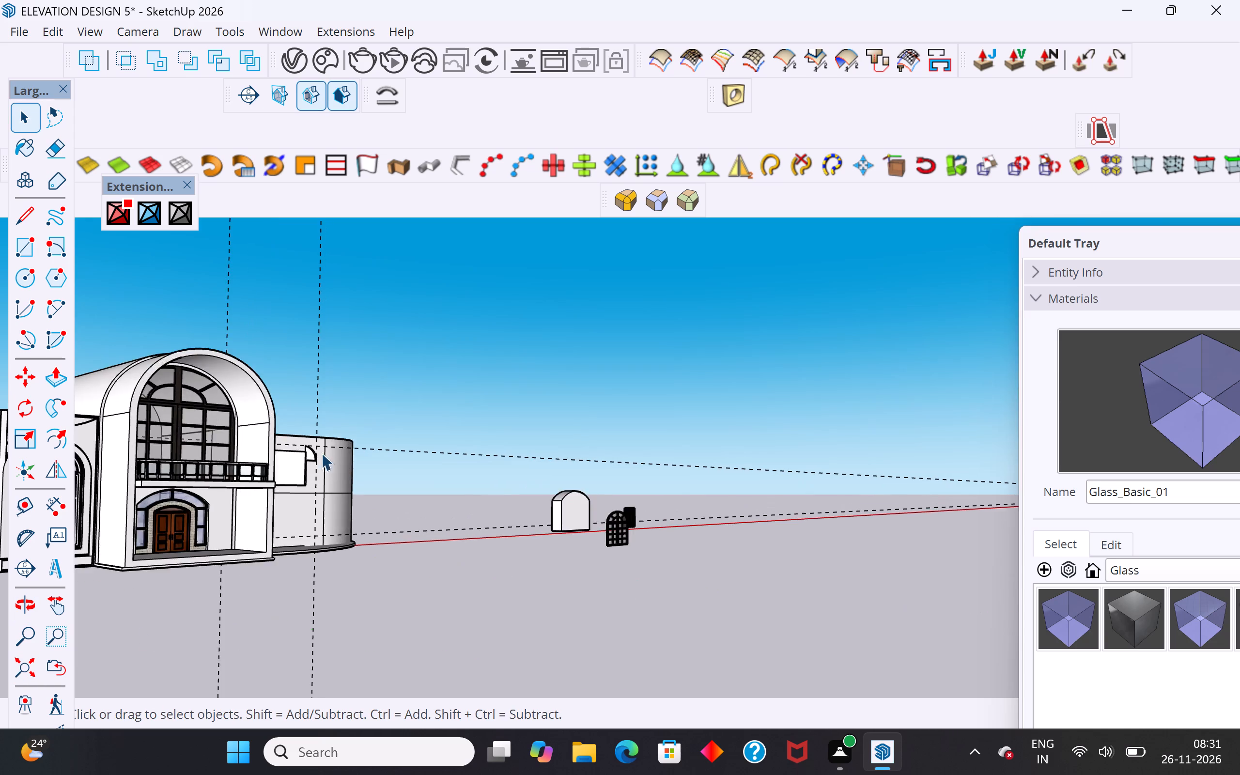
scroll(321, 453, up, 5)
scroll(315, 444, down, 1)
scroll(314, 443, up, 12)
scroll(292, 480, up, 3)
middle_drag(297, 483, 382, 458)
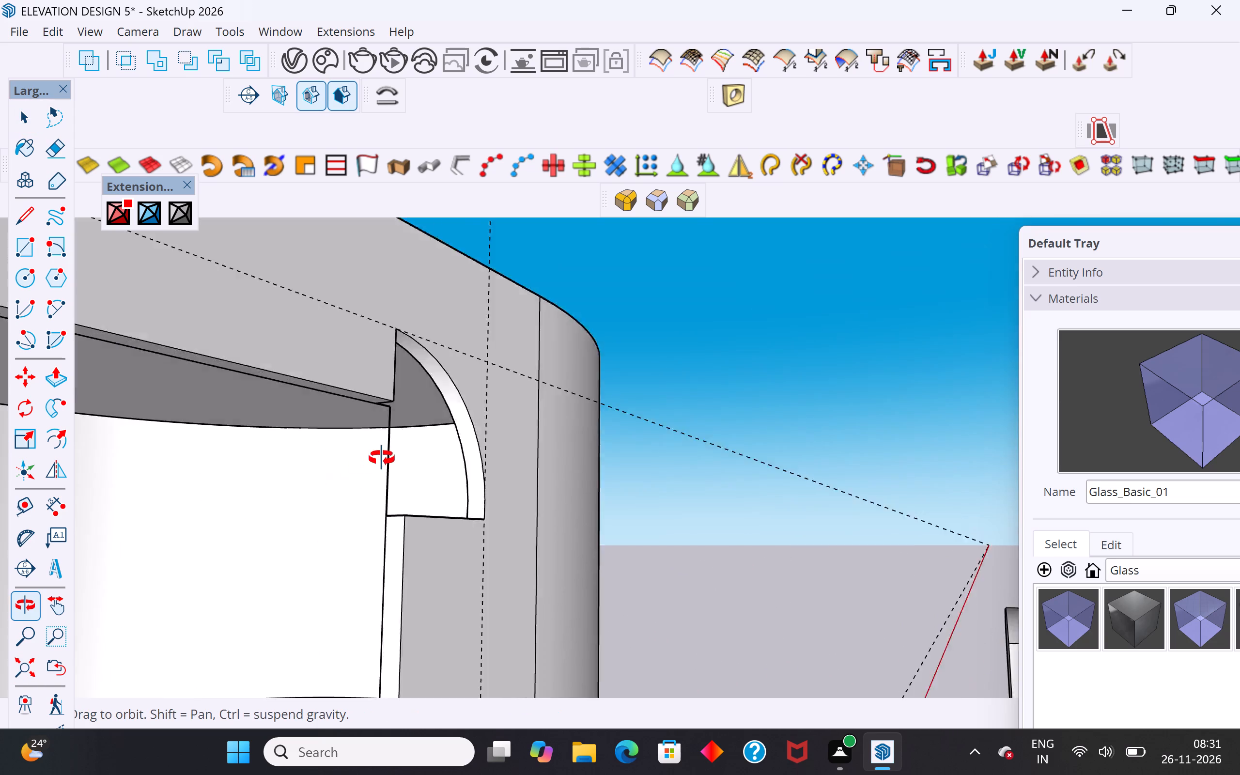
middle_drag(382, 458, 549, 458)
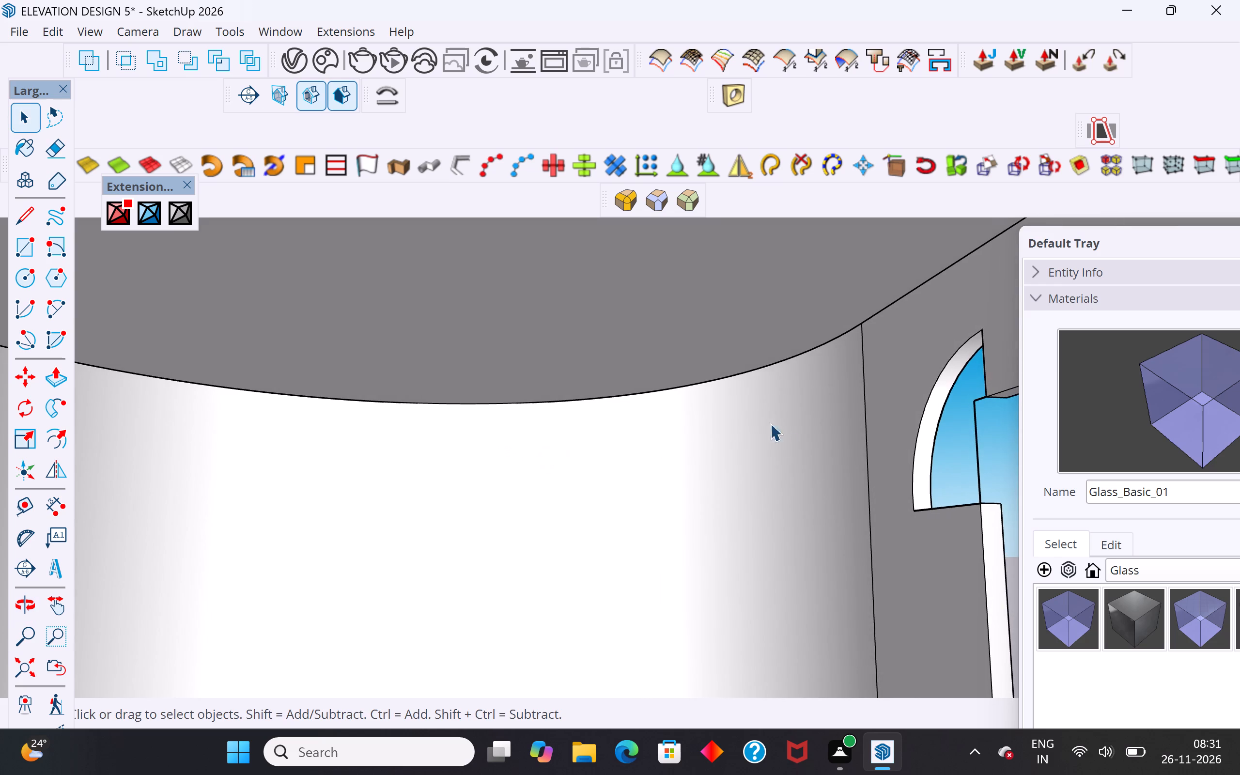
scroll(604, 407, down, 3)
click(23, 662)
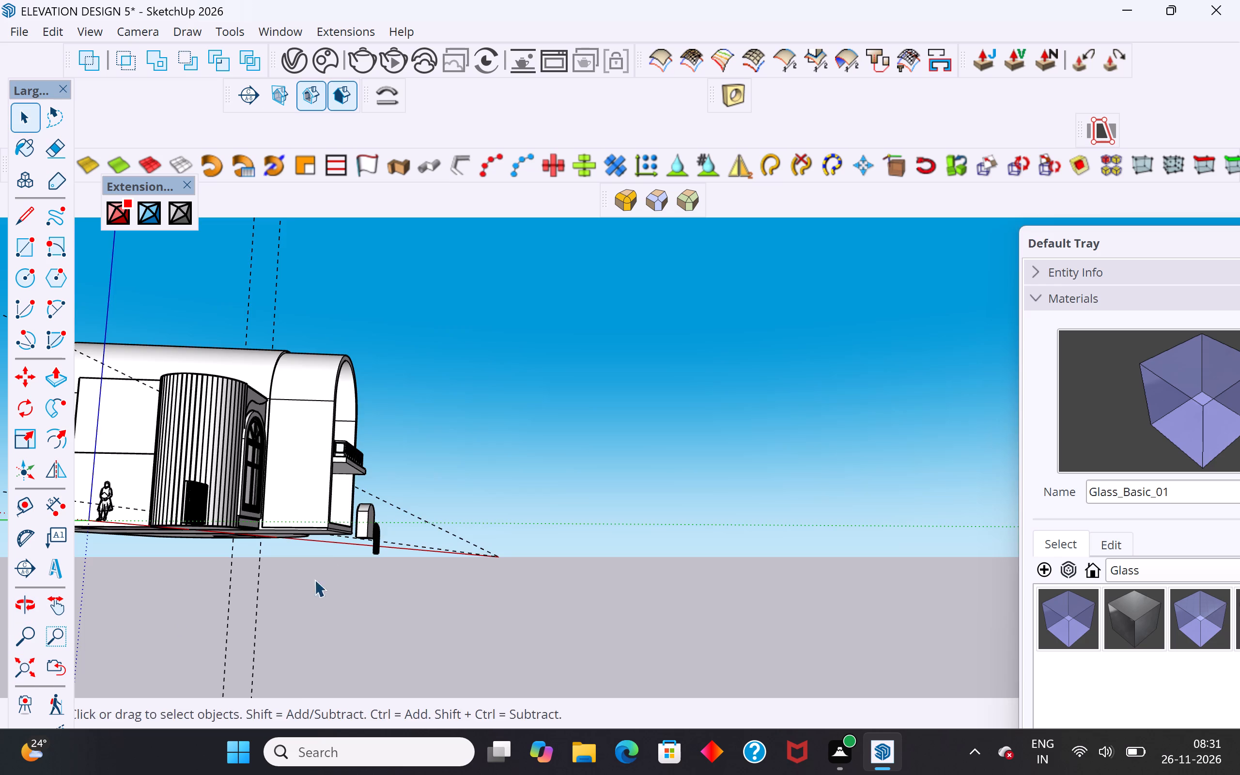
middle_drag(335, 566, 0, 702)
scroll(581, 399, up, 15)
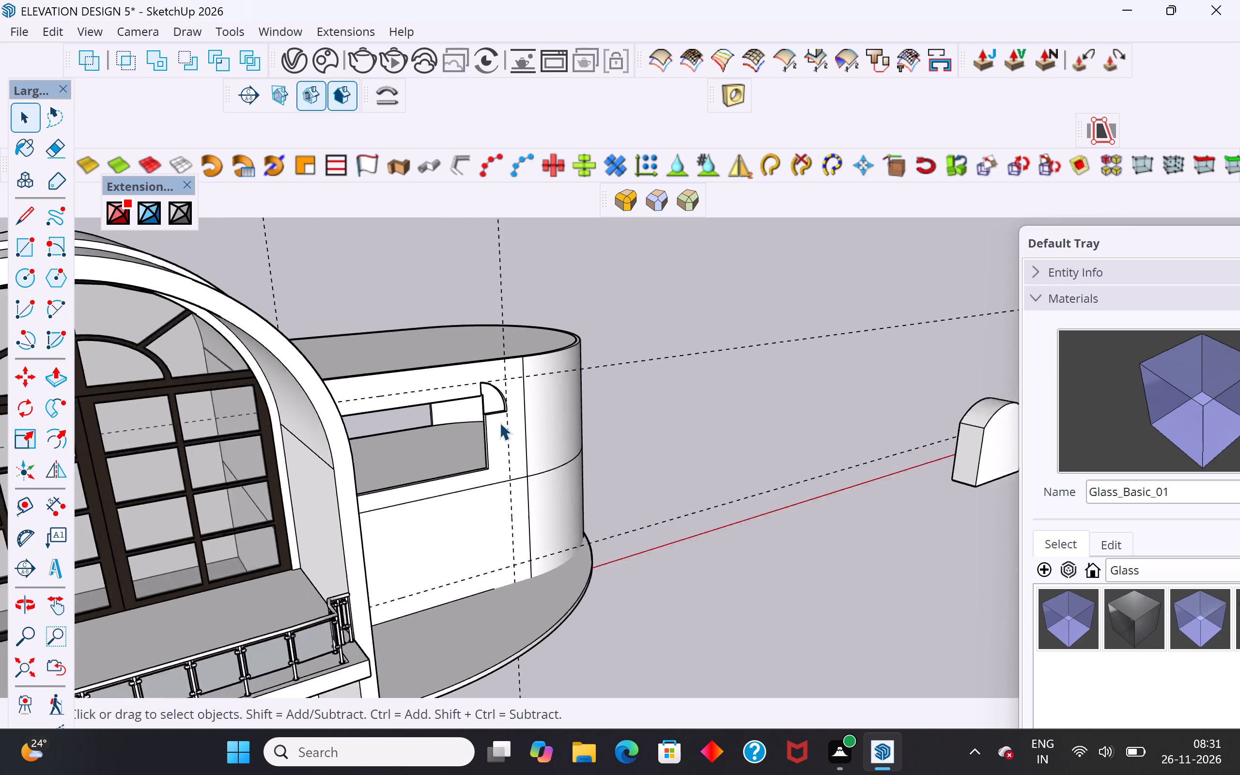
scroll(499, 422, up, 11)
middle_drag(478, 377, 391, 399)
scroll(646, 406, down, 5)
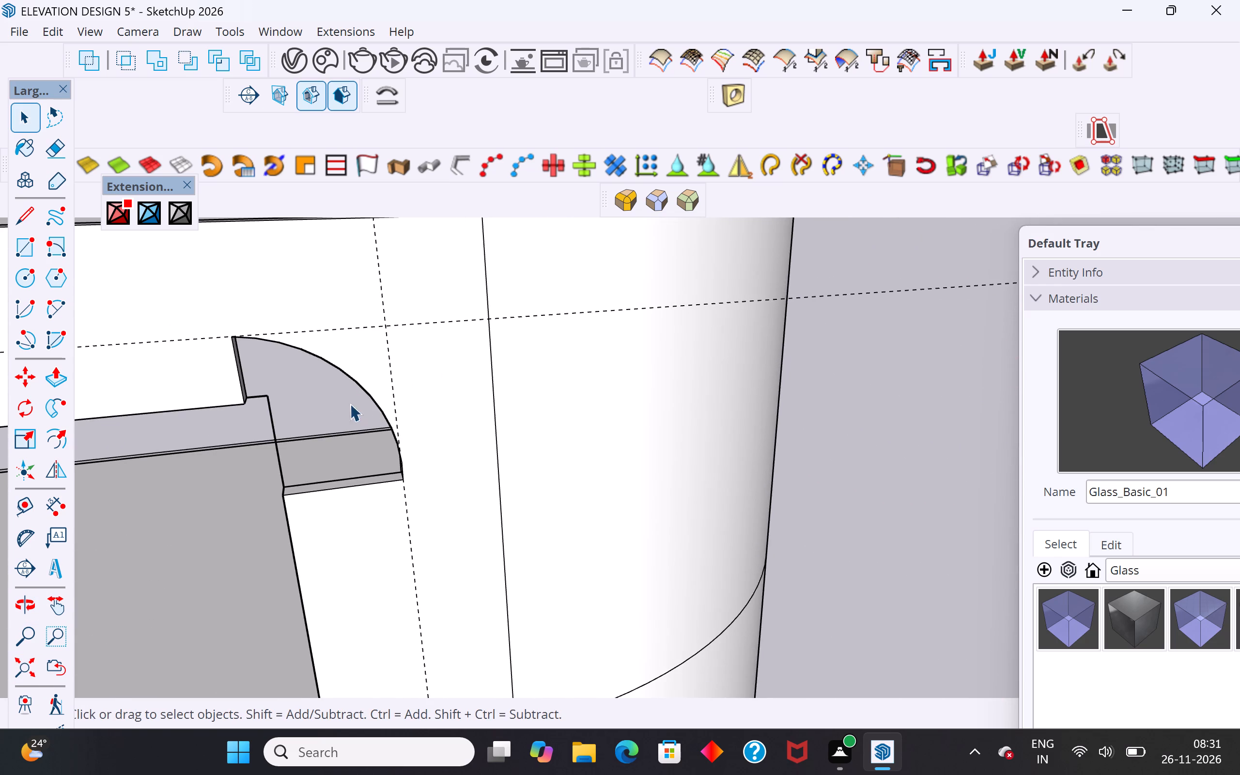
middle_drag(348, 403, 336, 381)
click(261, 387)
click(265, 377)
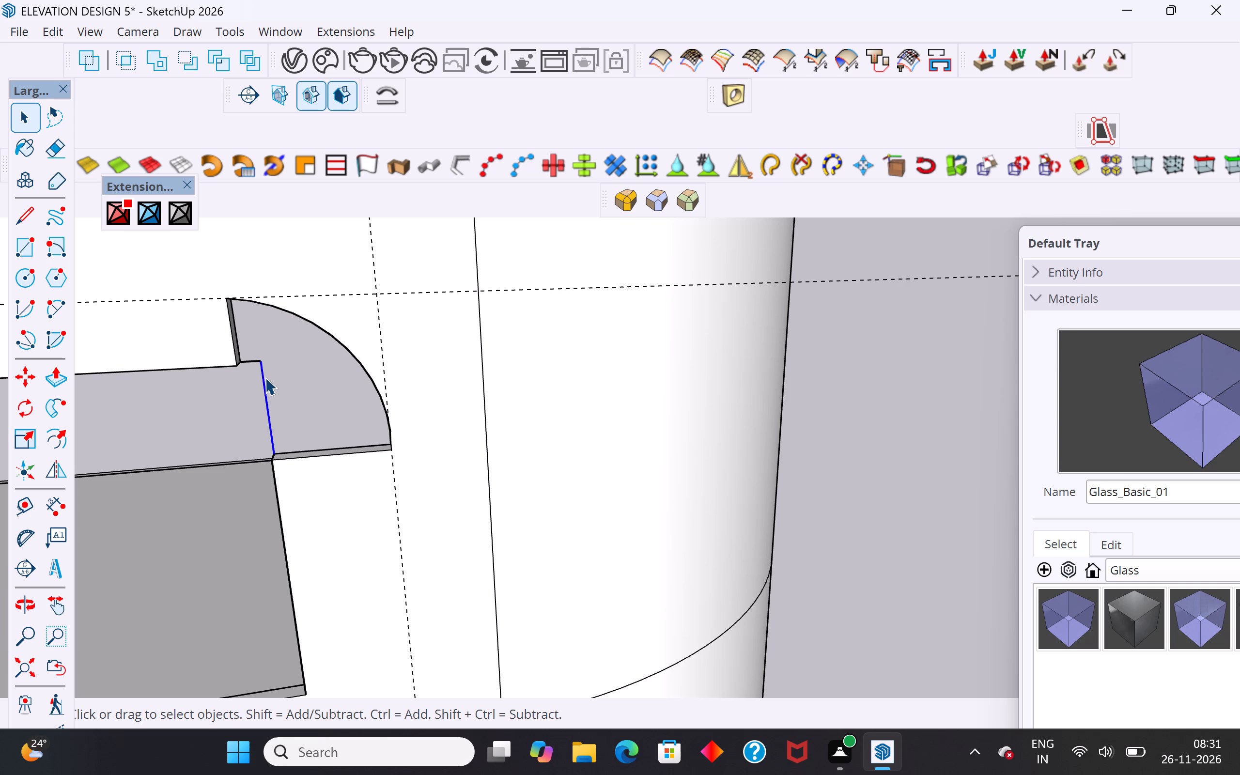
key(Delete)
click(258, 361)
key(Delete)
Push the opening's top inner face up to the horizontal guide, level with the arc's upper end.
scroll(942, 349, down, 5)
middle_drag(1048, 383, 940, 400)
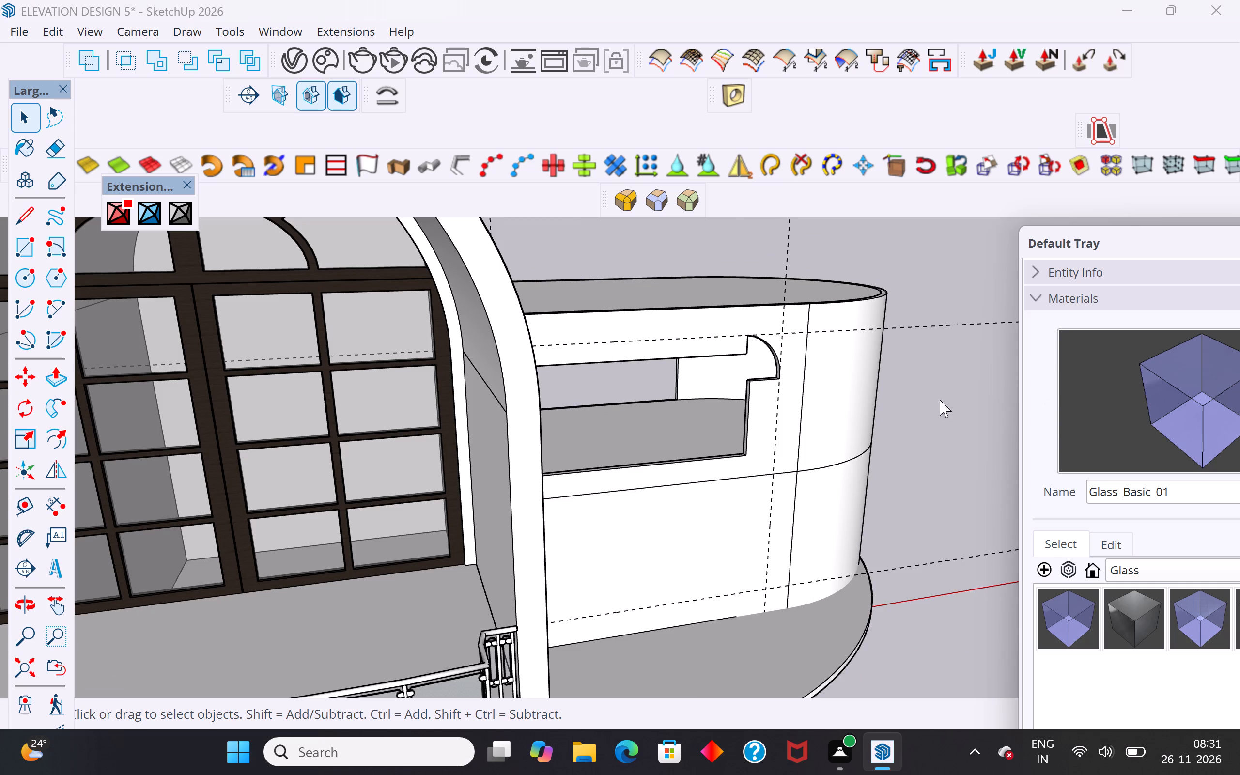
middle_drag(940, 400, 885, 386)
scroll(869, 364, down, 3)
middle_drag(883, 357, 673, 311)
scroll(763, 362, up, 3)
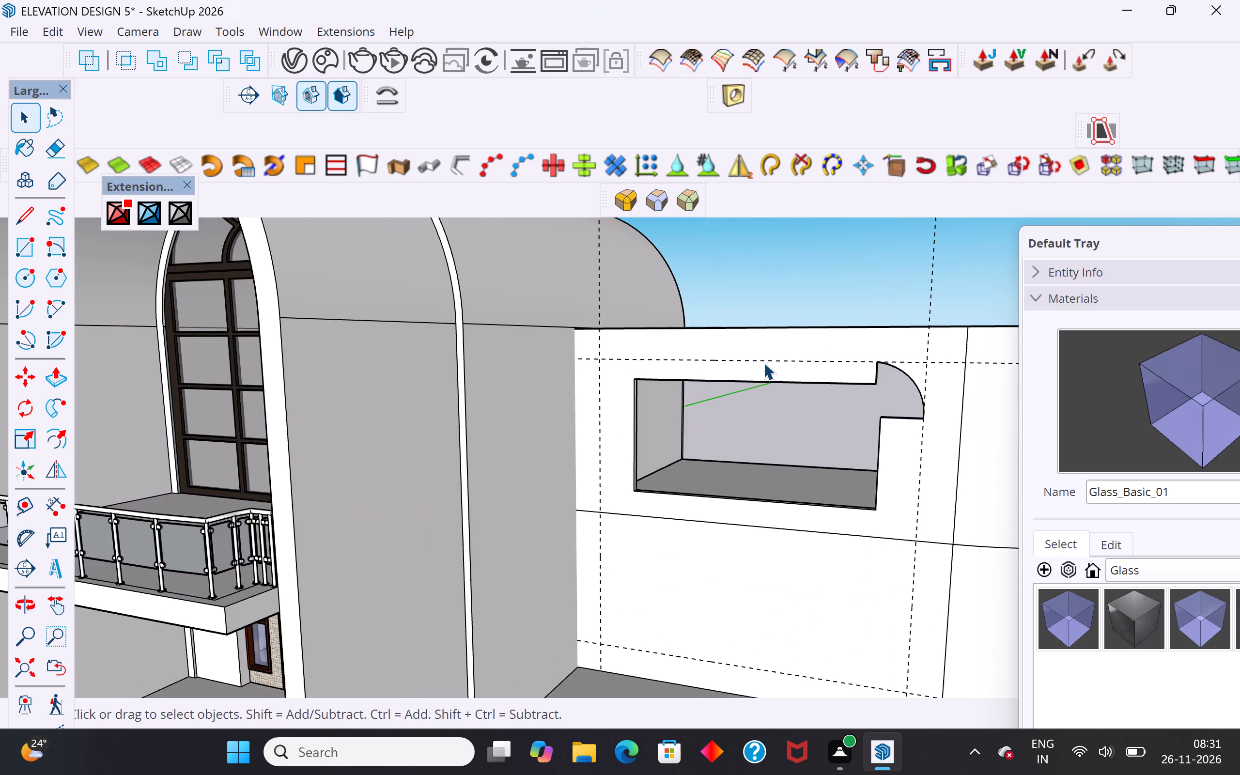
middle_drag(879, 354, 794, 246)
scroll(828, 304, up, 8)
middle_drag(827, 299, 814, 283)
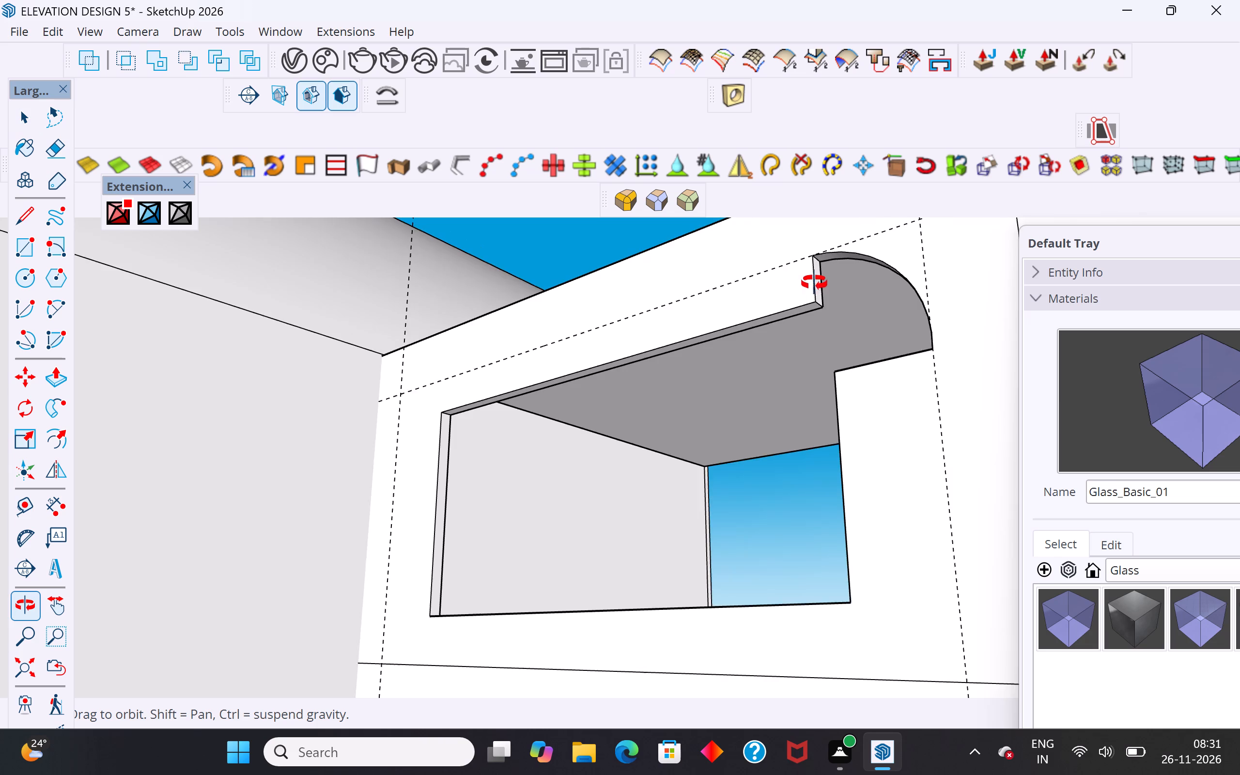
middle_drag(814, 283, 805, 256)
scroll(779, 274, up, 4)
click(792, 293)
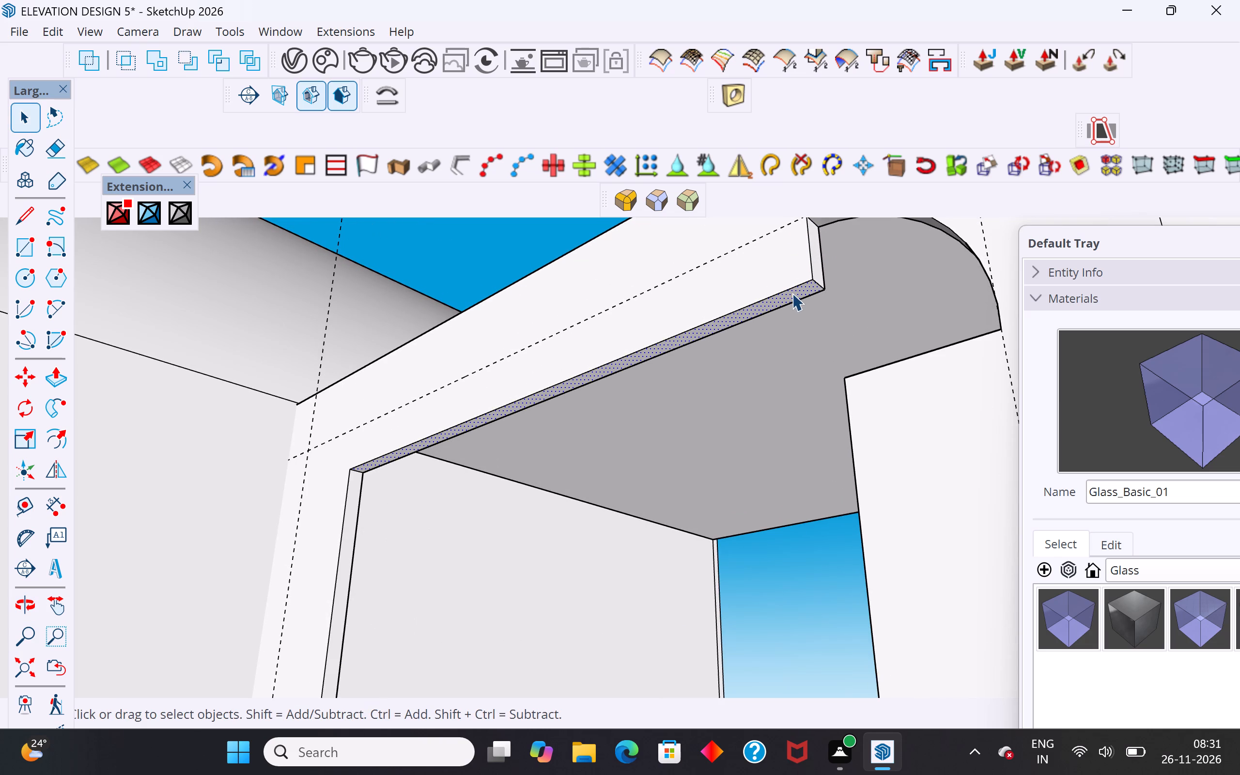
click(46, 377)
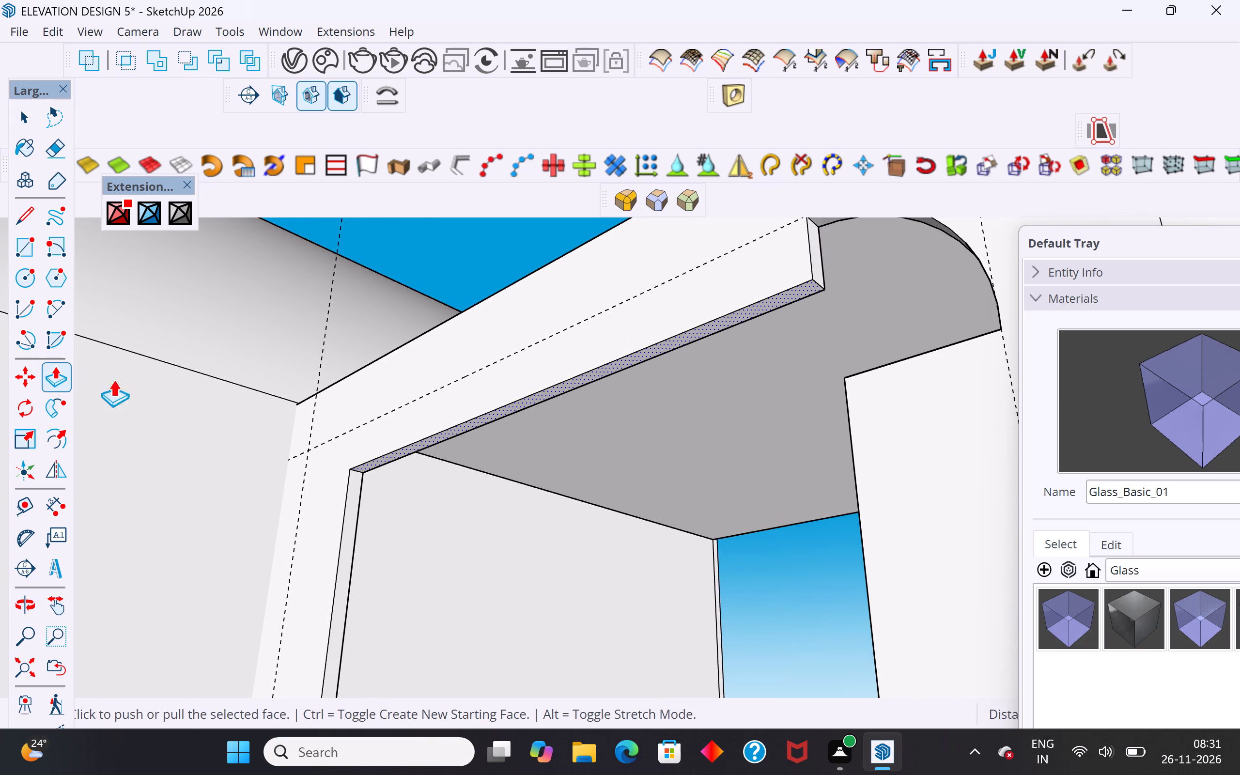
click(735, 310)
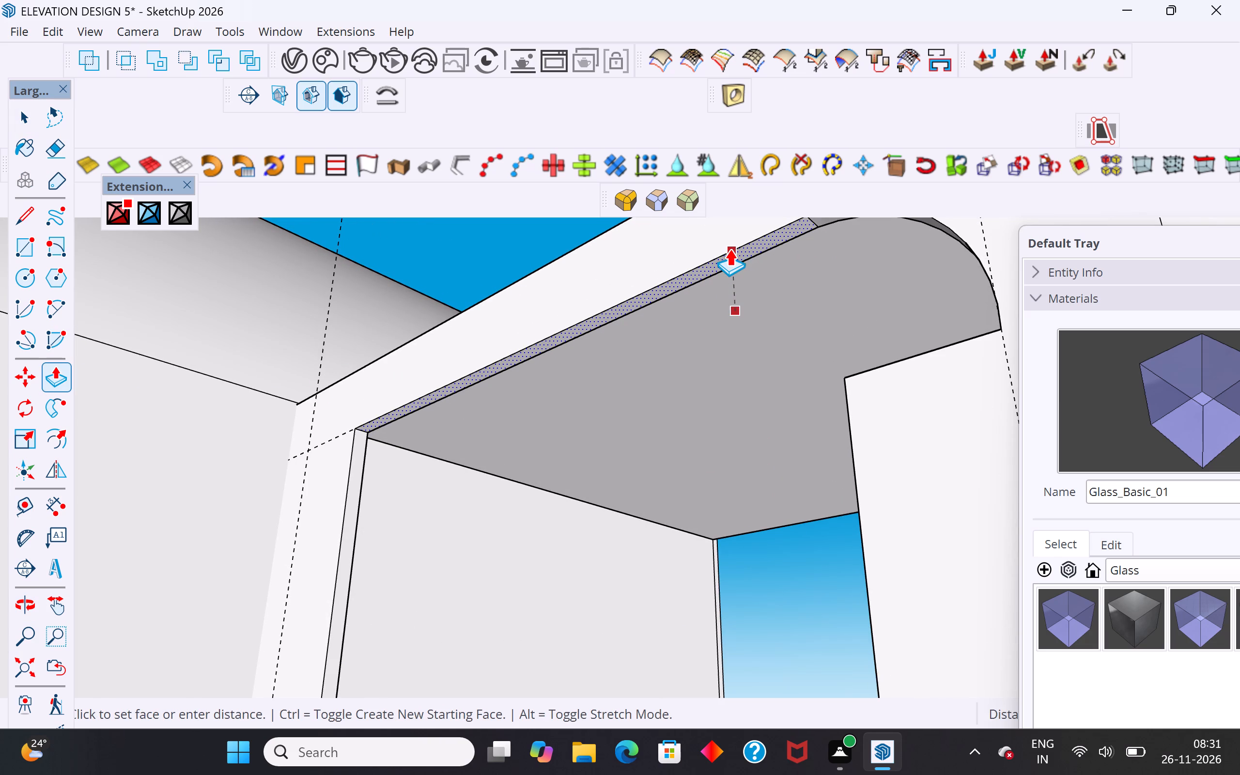
click(729, 248)
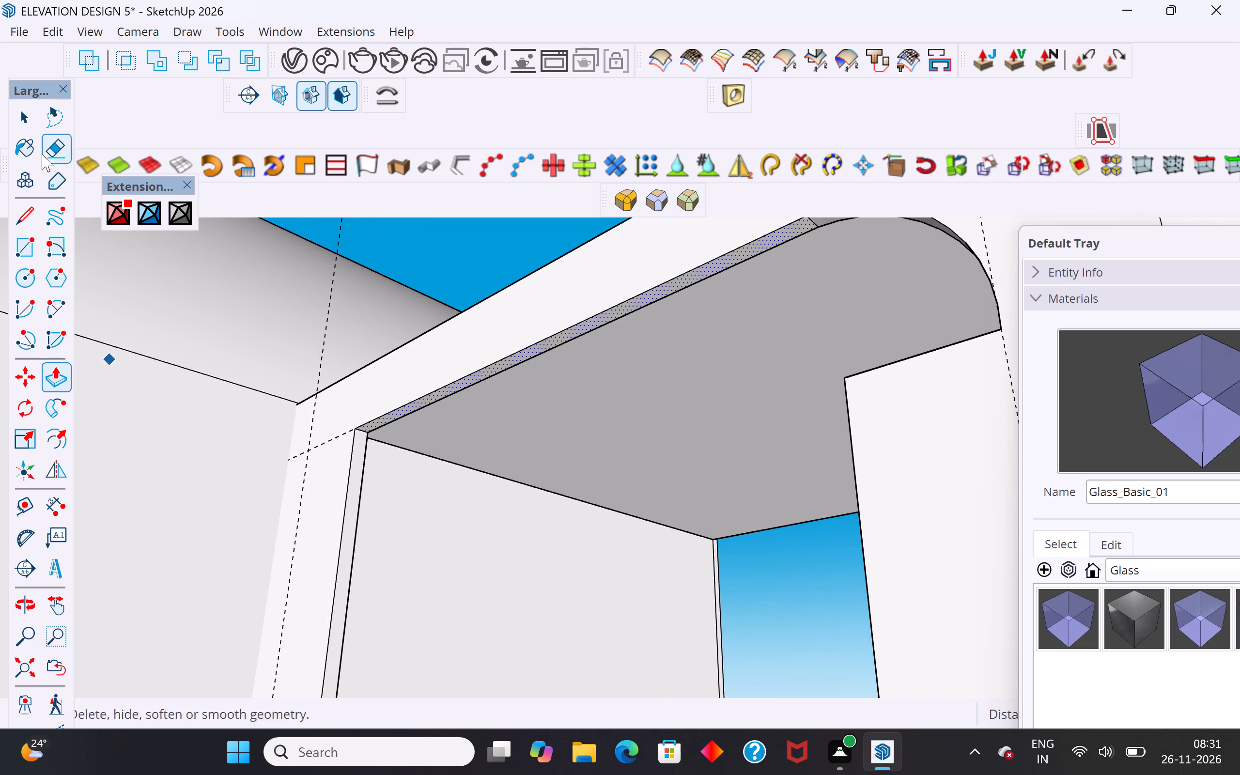
Push the opening's side inner face opposite the rounded corner outward to the vertical guide.
click(27, 120)
click(356, 479)
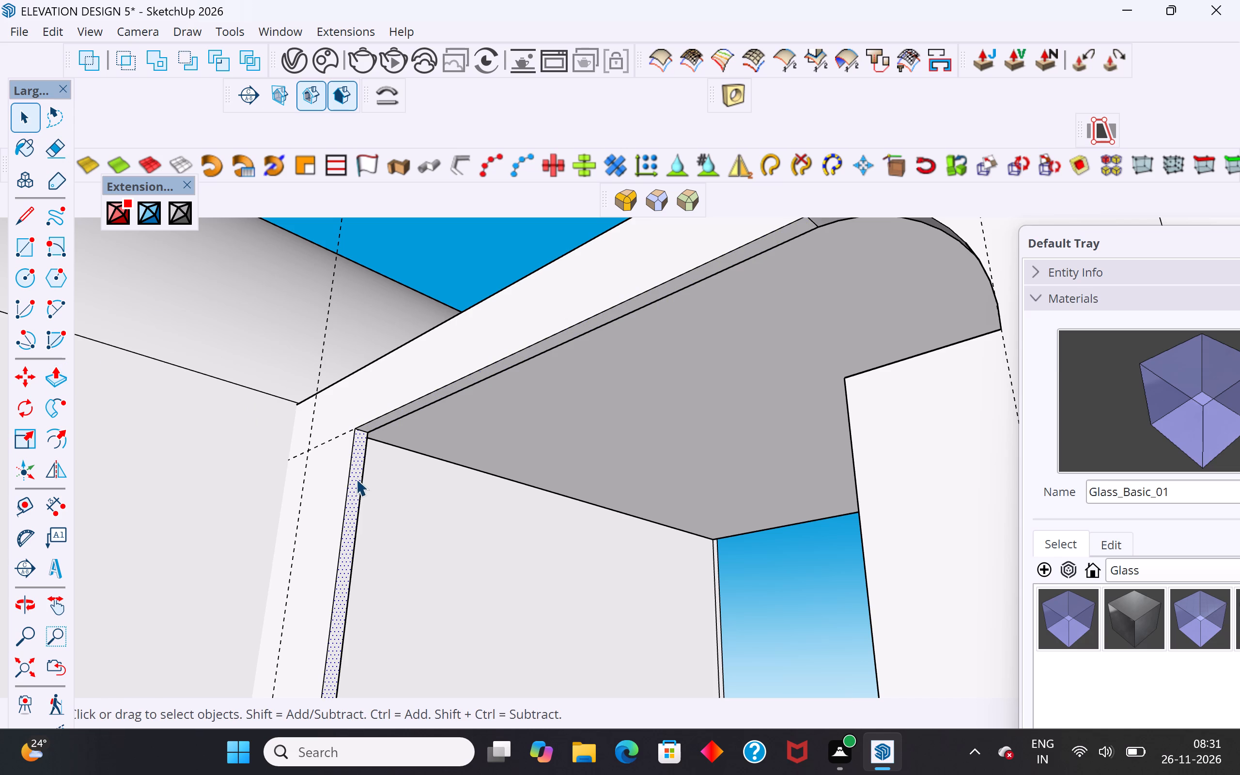
click(61, 381)
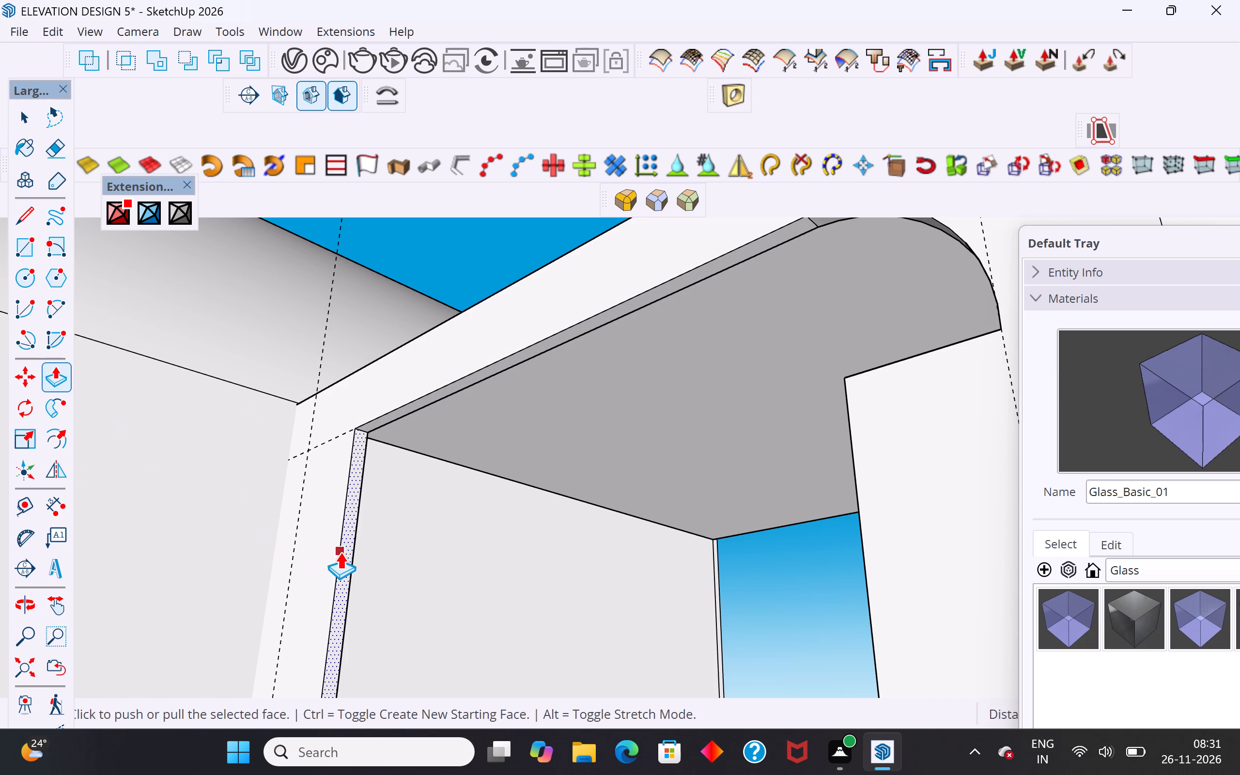
click(339, 553)
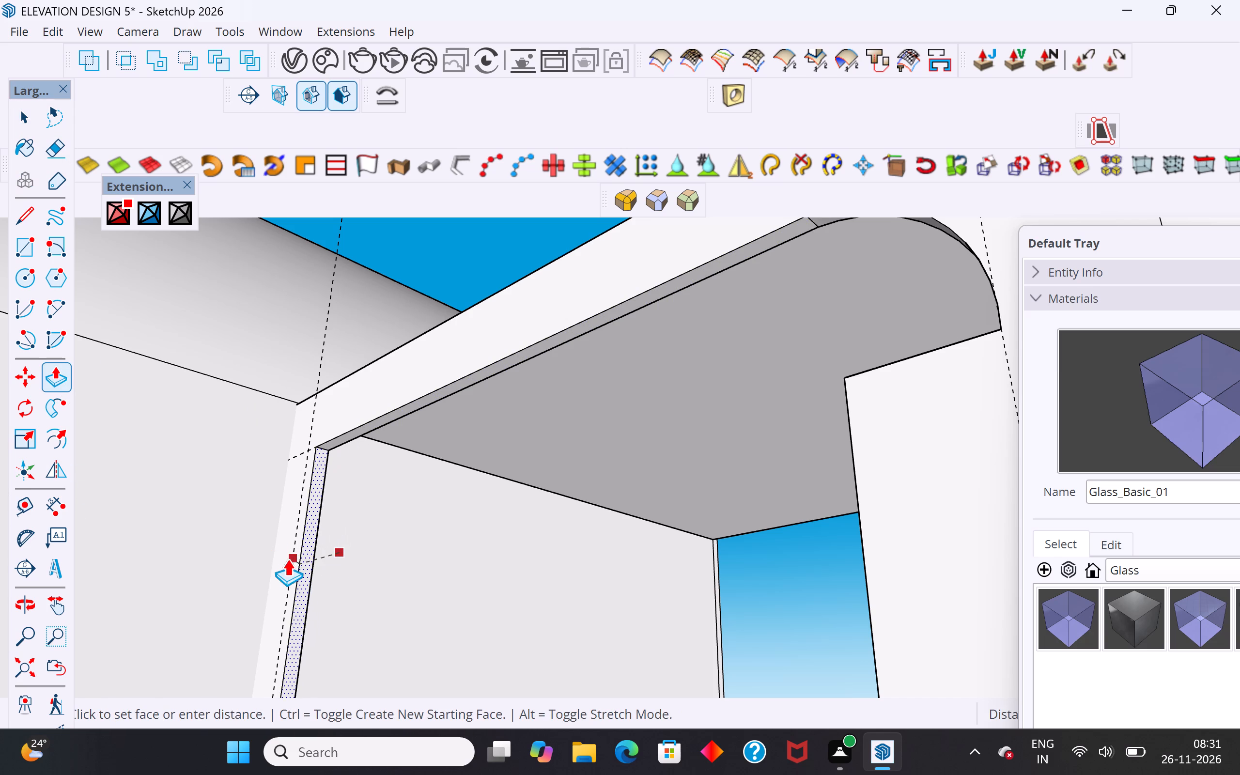
scroll(267, 565, up, 5)
middle_drag(279, 572, 489, 766)
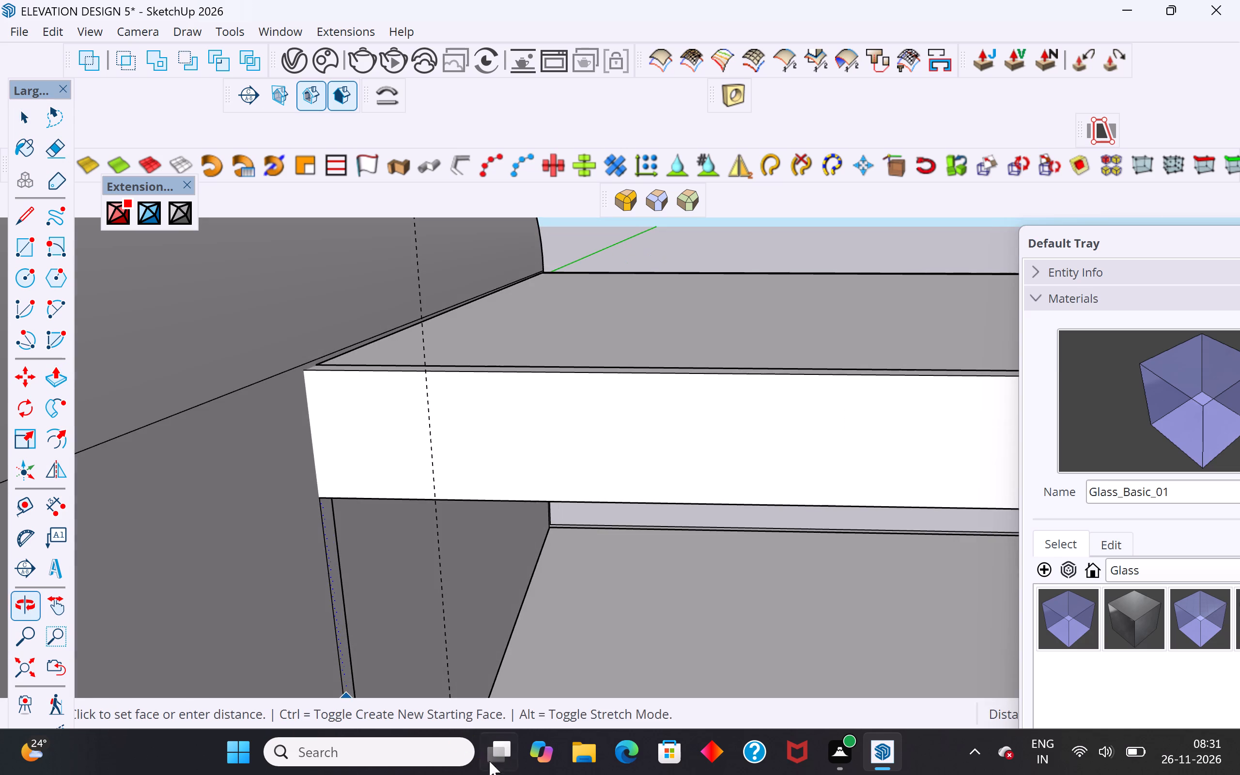
Push/Pull the narrow jamb face of the wall opening beside the arched volume out to the vertical guide line.
scroll(440, 526, up, 4)
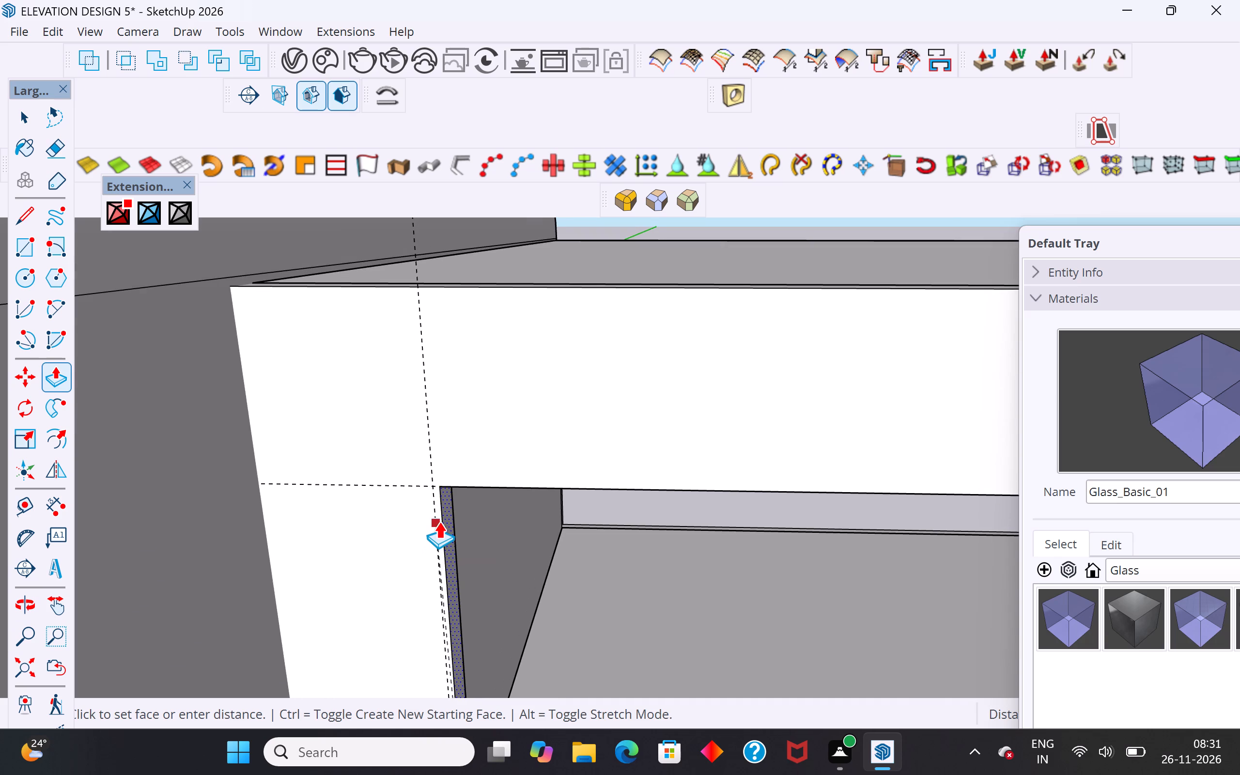
click(437, 512)
scroll(441, 504, up, 8)
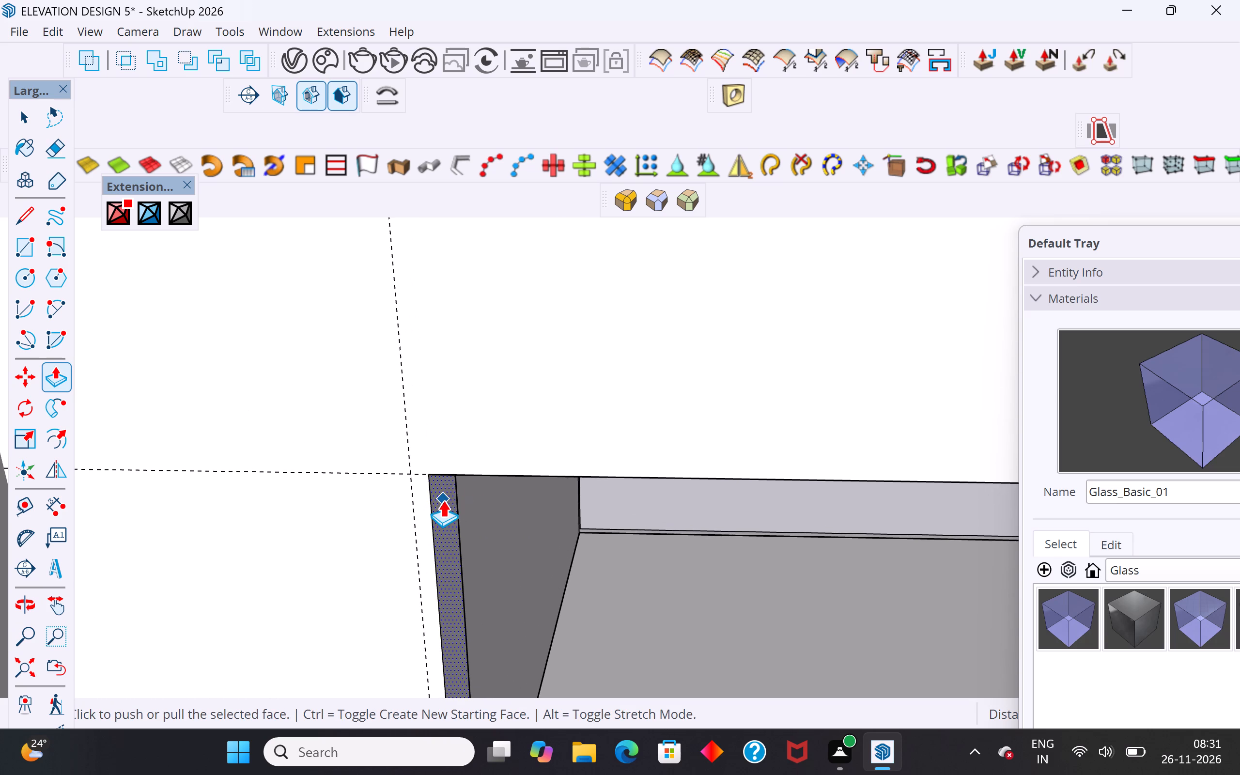
click(443, 500)
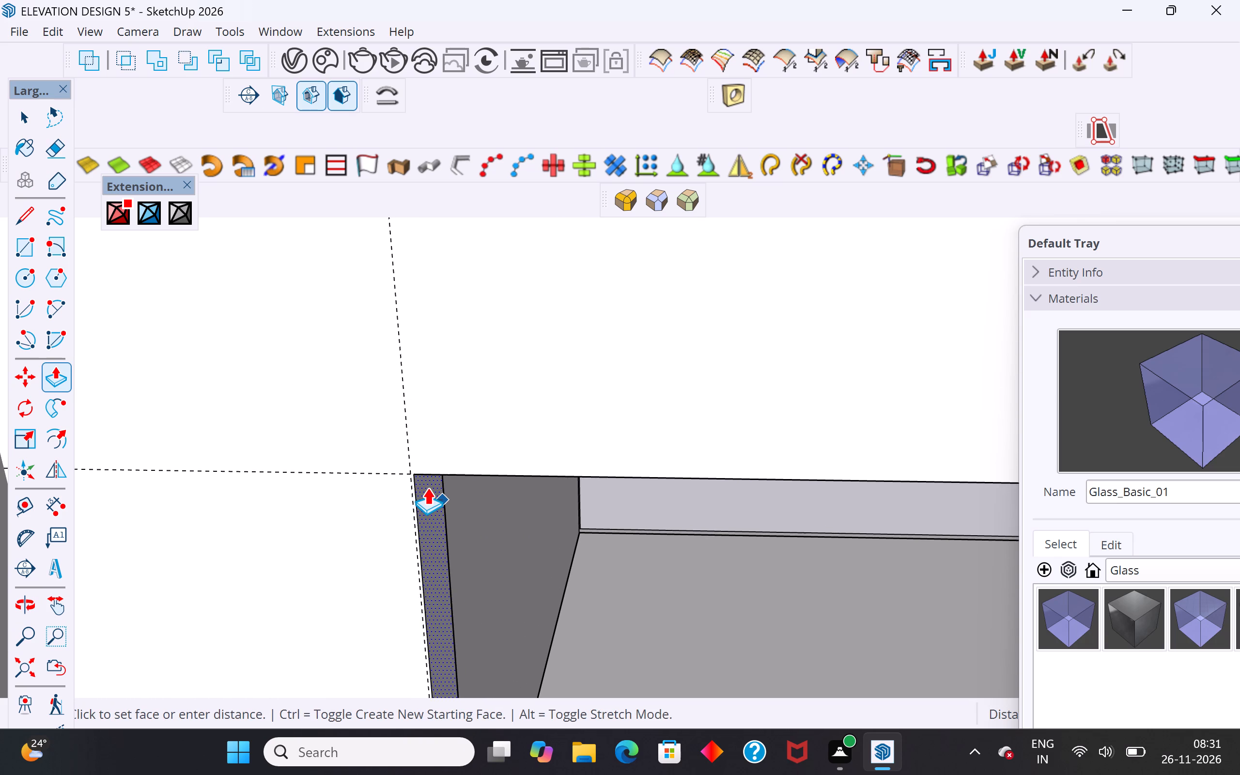
click(427, 487)
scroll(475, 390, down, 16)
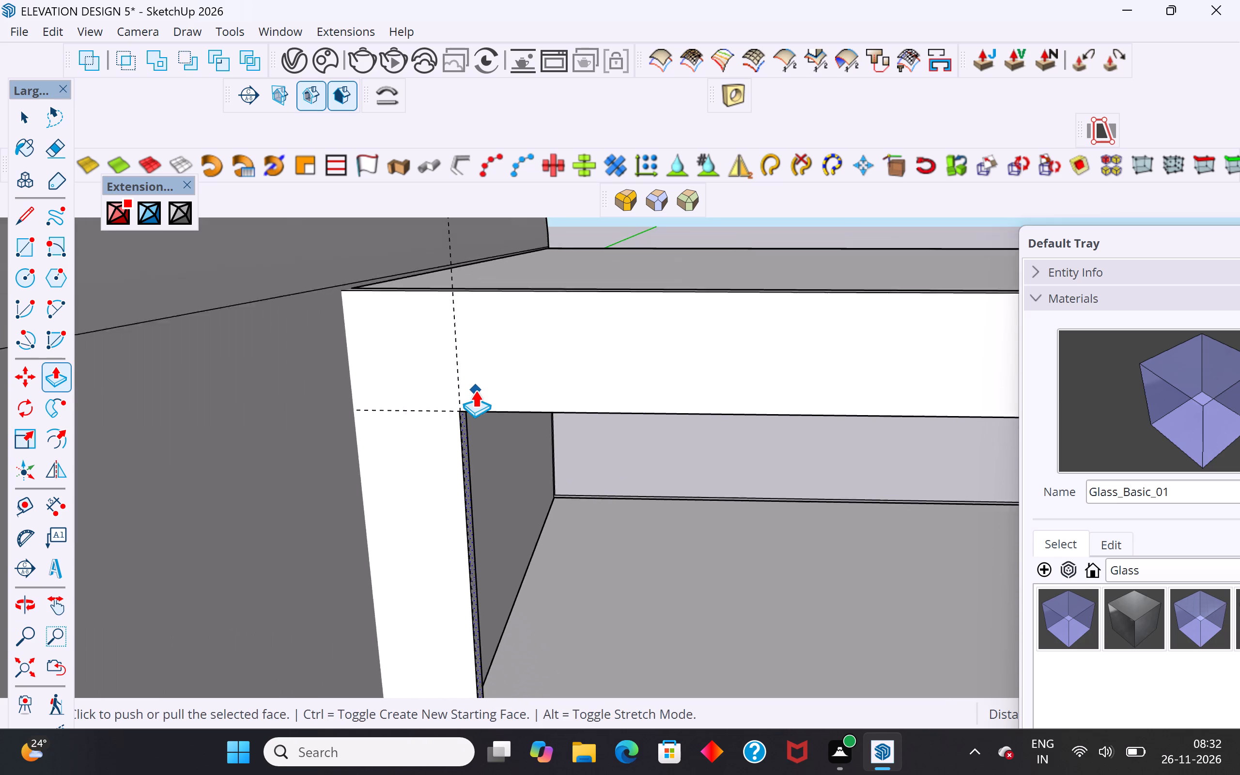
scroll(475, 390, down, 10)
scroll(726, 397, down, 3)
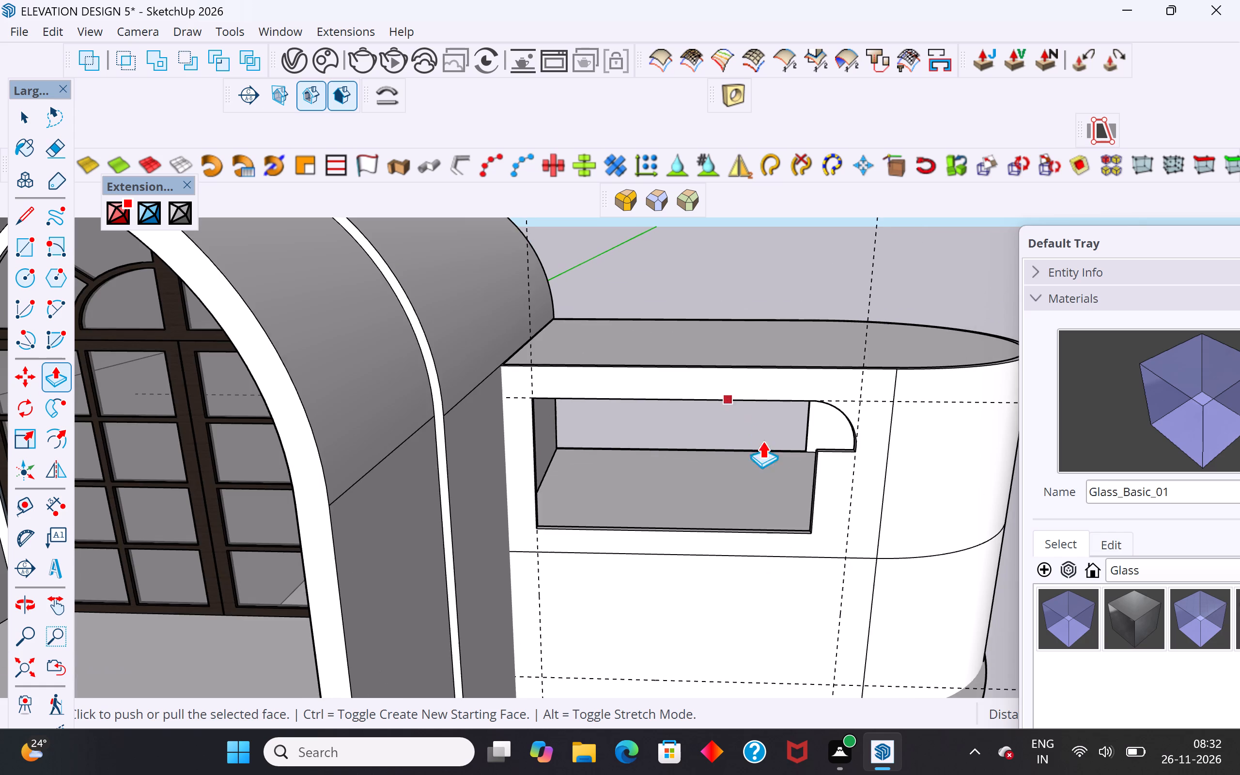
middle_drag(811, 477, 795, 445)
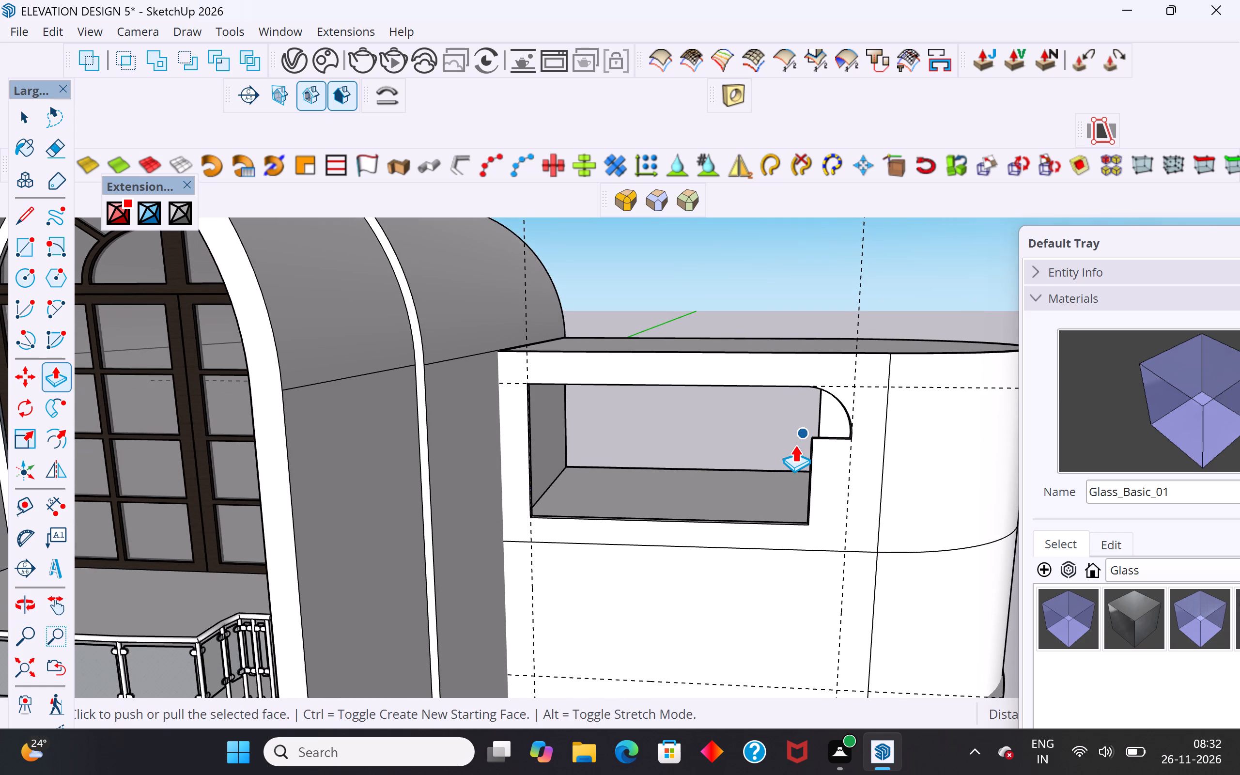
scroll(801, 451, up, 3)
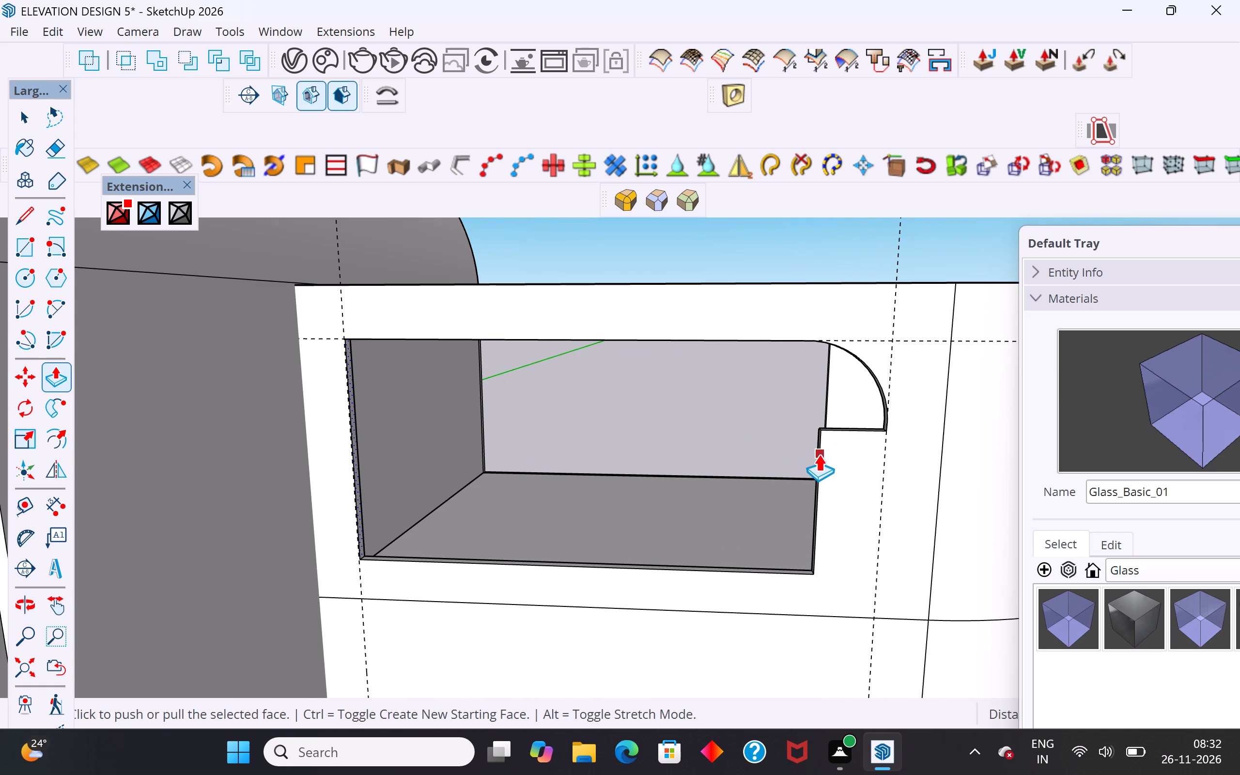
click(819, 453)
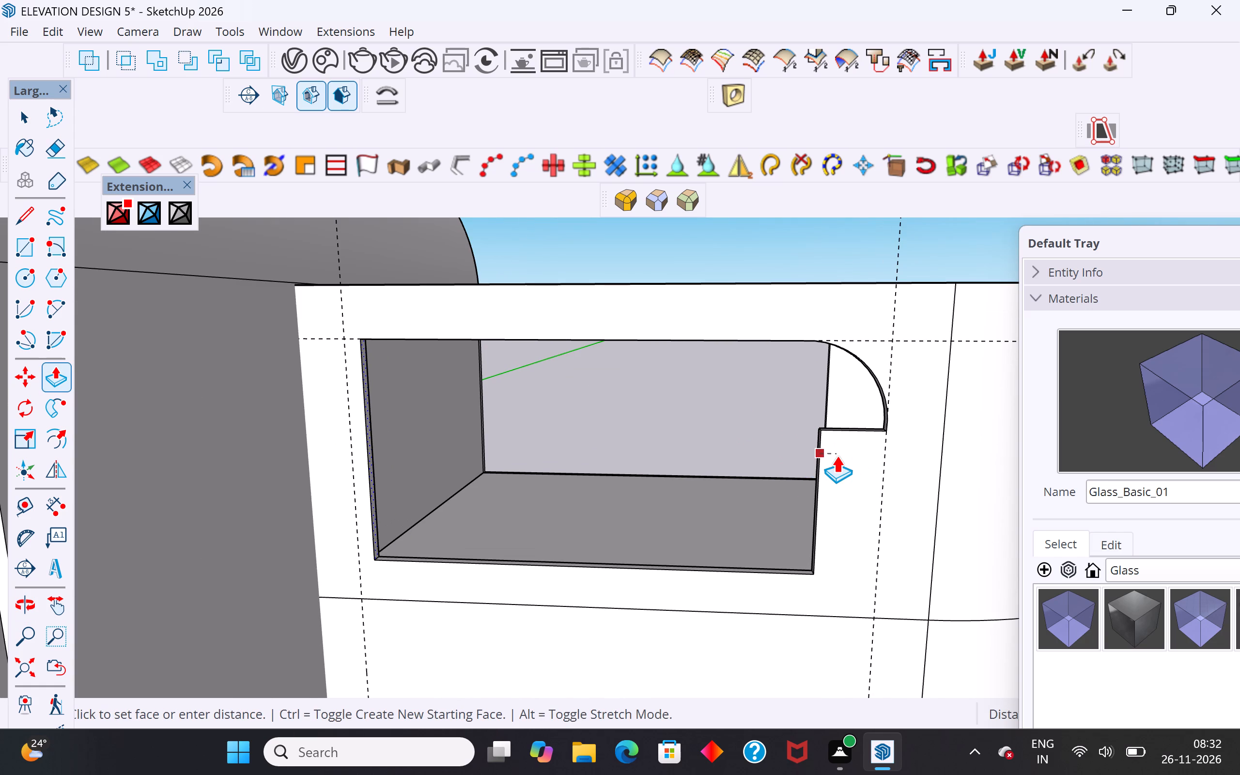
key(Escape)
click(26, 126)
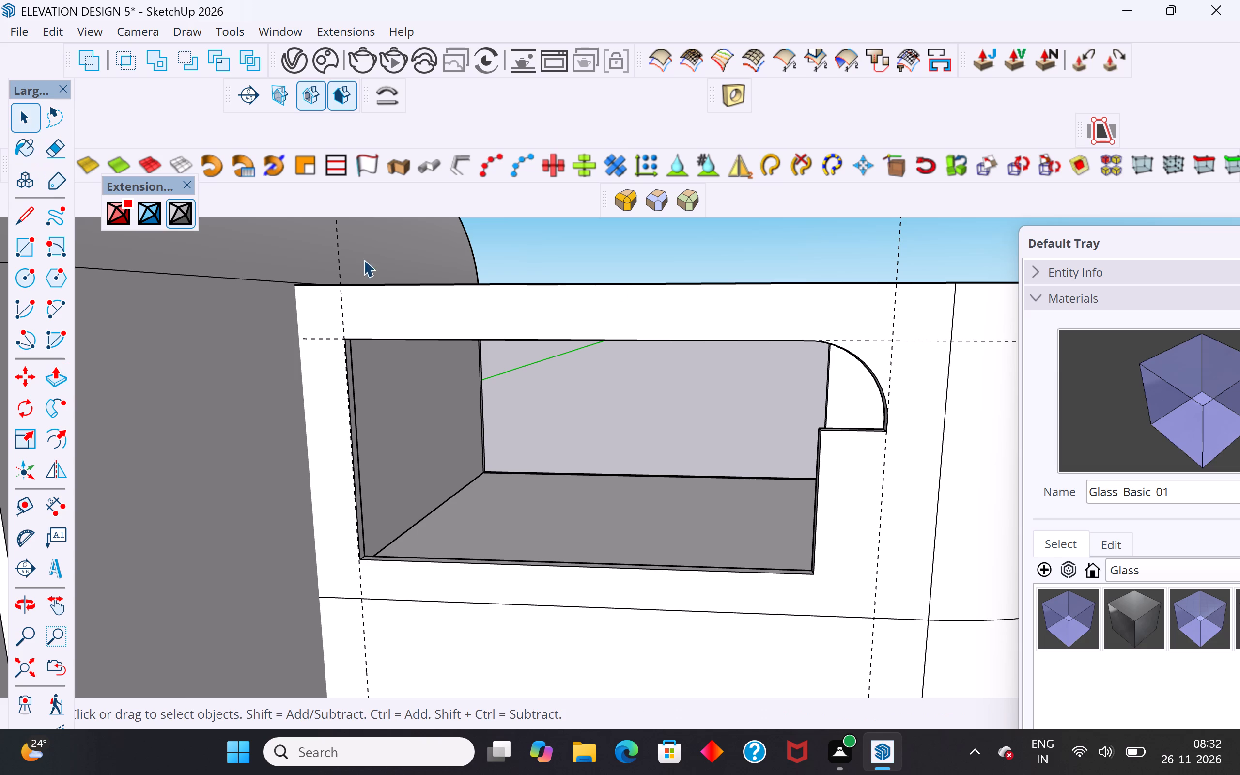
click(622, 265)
Push/Pull the notched side face below the opening's rounded corner outward until it is flush with the end of the arc.
middle_drag(833, 463, 909, 479)
scroll(699, 329, down, 4)
middle_drag(948, 522, 965, 526)
scroll(945, 417, up, 8)
middle_drag(810, 461, 875, 510)
scroll(780, 498, up, 3)
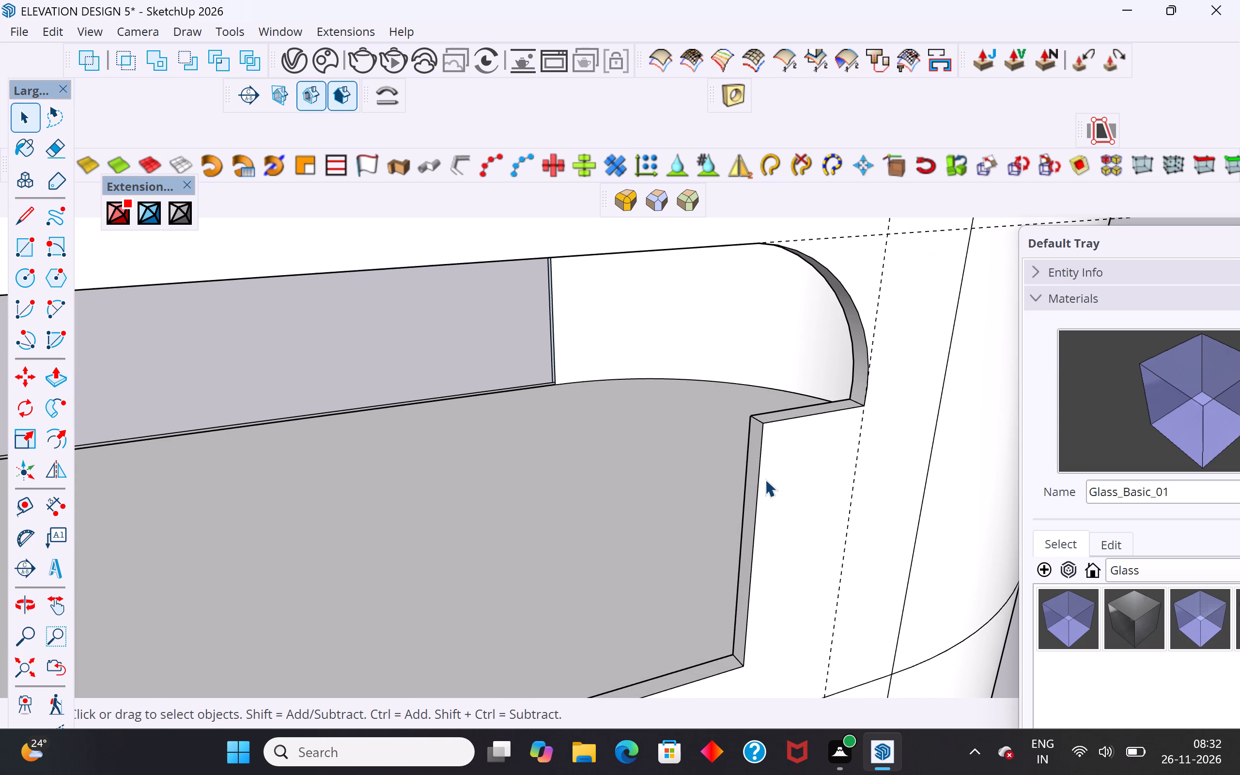
click(753, 464)
click(64, 373)
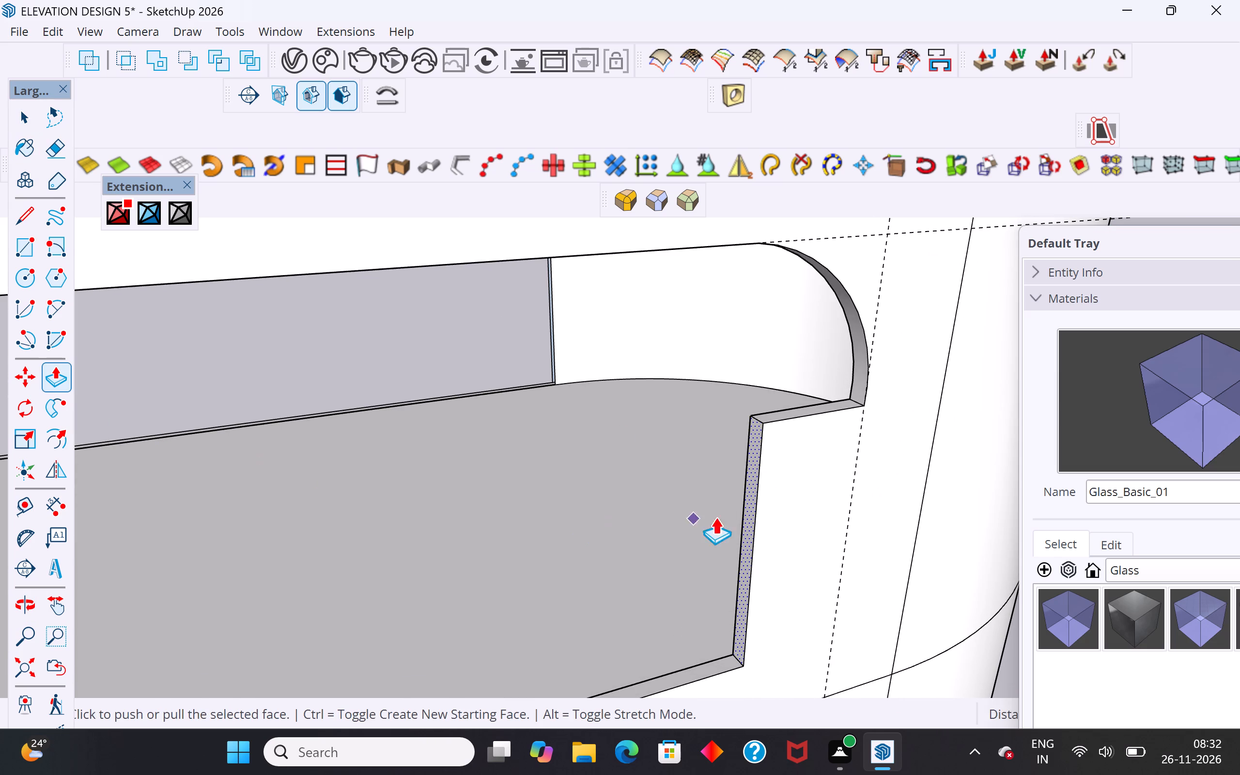
drag(763, 421, 773, 422)
click(868, 420)
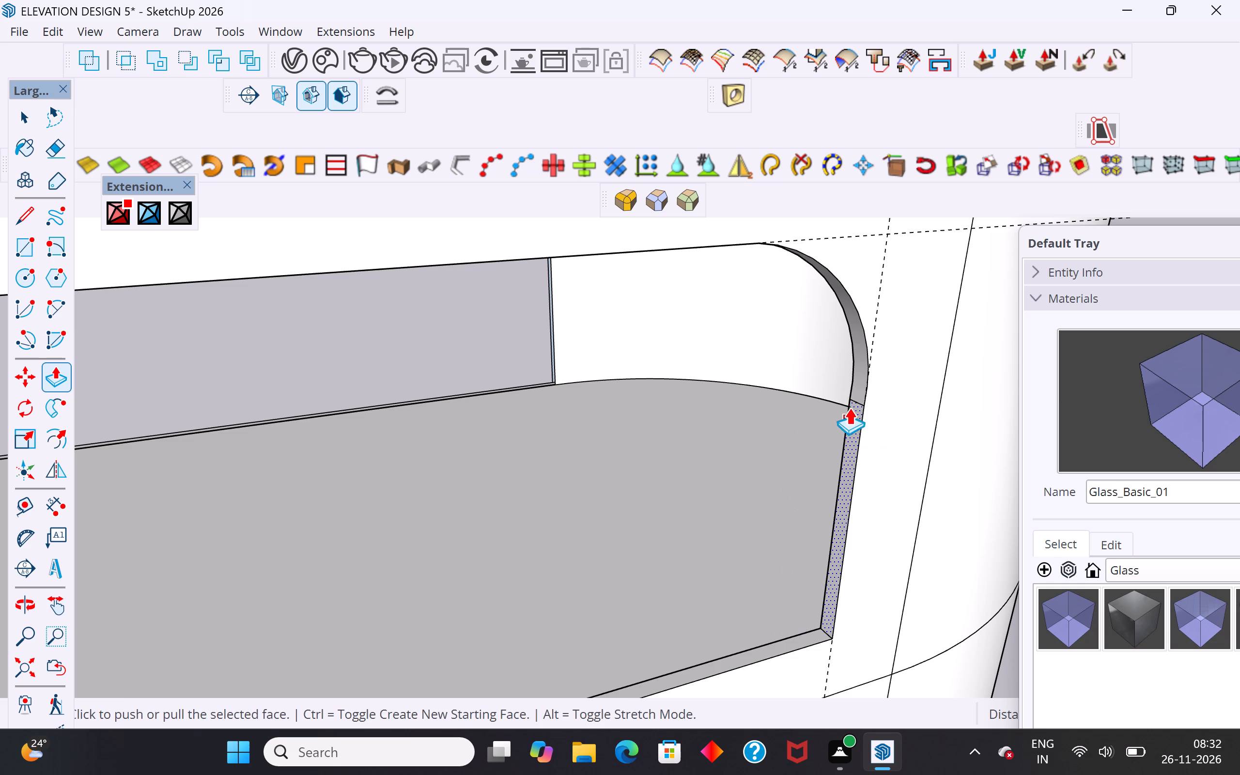
scroll(669, 377, down, 9)
middle_drag(700, 400, 488, 388)
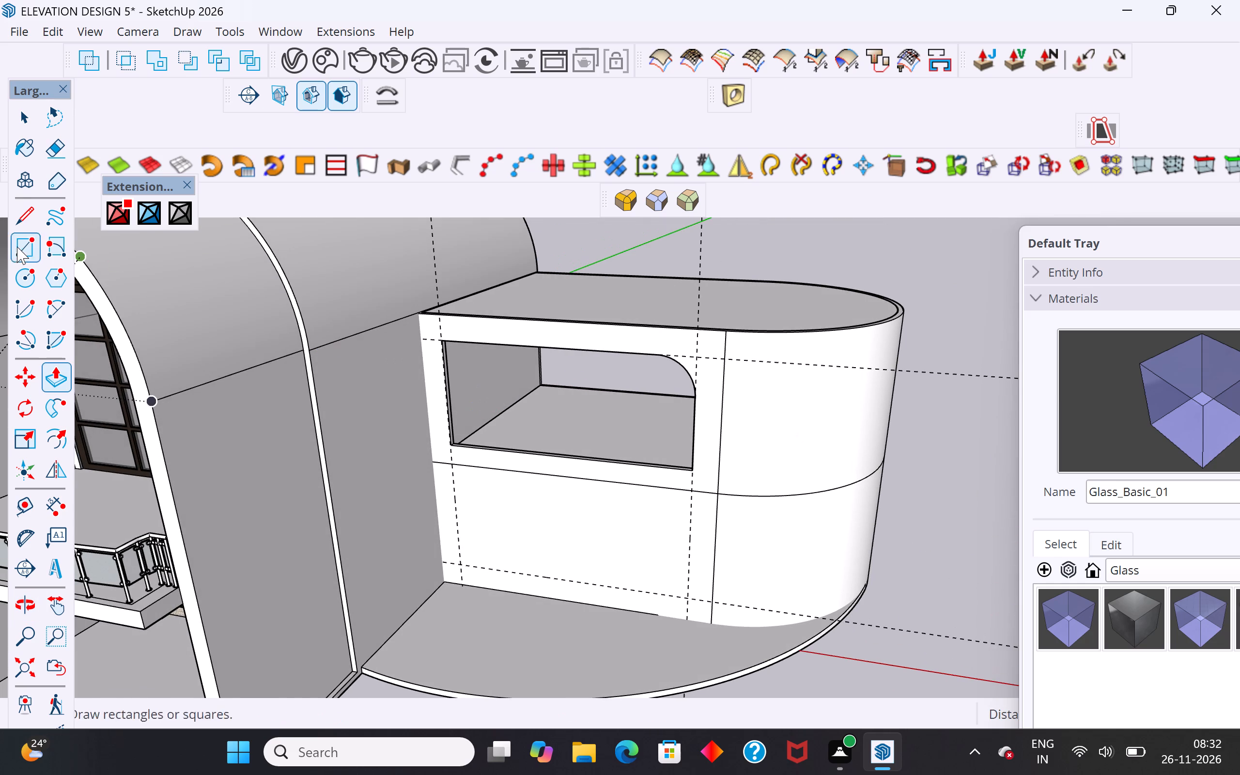
click(15, 118)
click(828, 250)
Push/Pull the opening's sill face down past the horizontal floor edge to the lower horizontal guide line.
scroll(615, 479, up, 3)
middle_drag(615, 481, 609, 494)
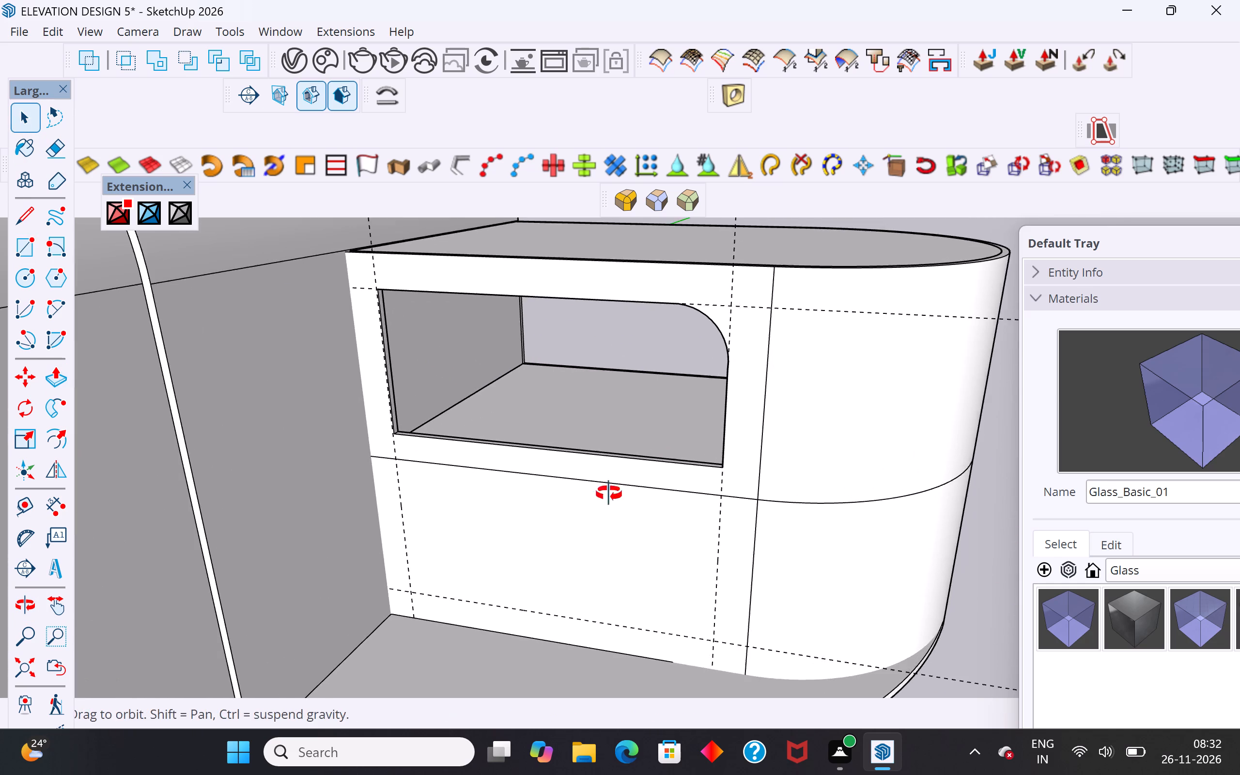
middle_drag(609, 494, 586, 529)
scroll(617, 466, up, 3)
middle_drag(617, 472, 571, 527)
scroll(567, 515, up, 5)
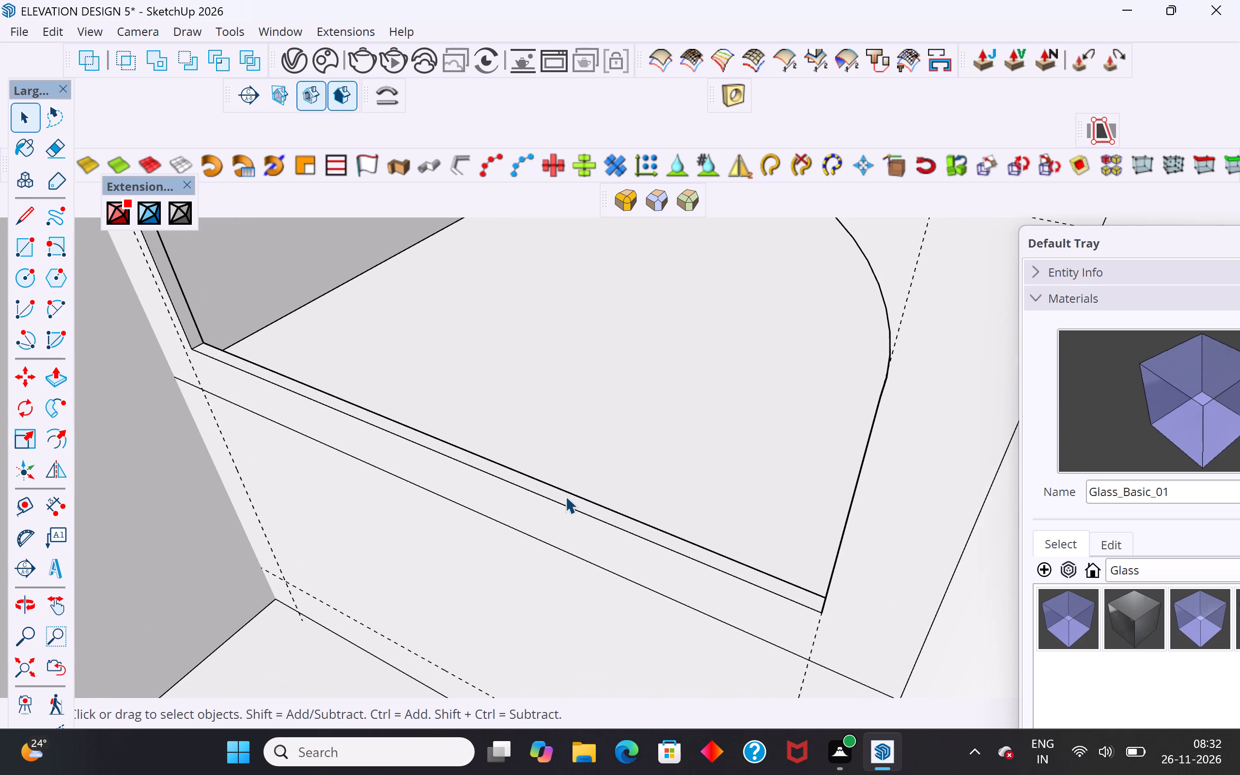
click(565, 496)
click(54, 383)
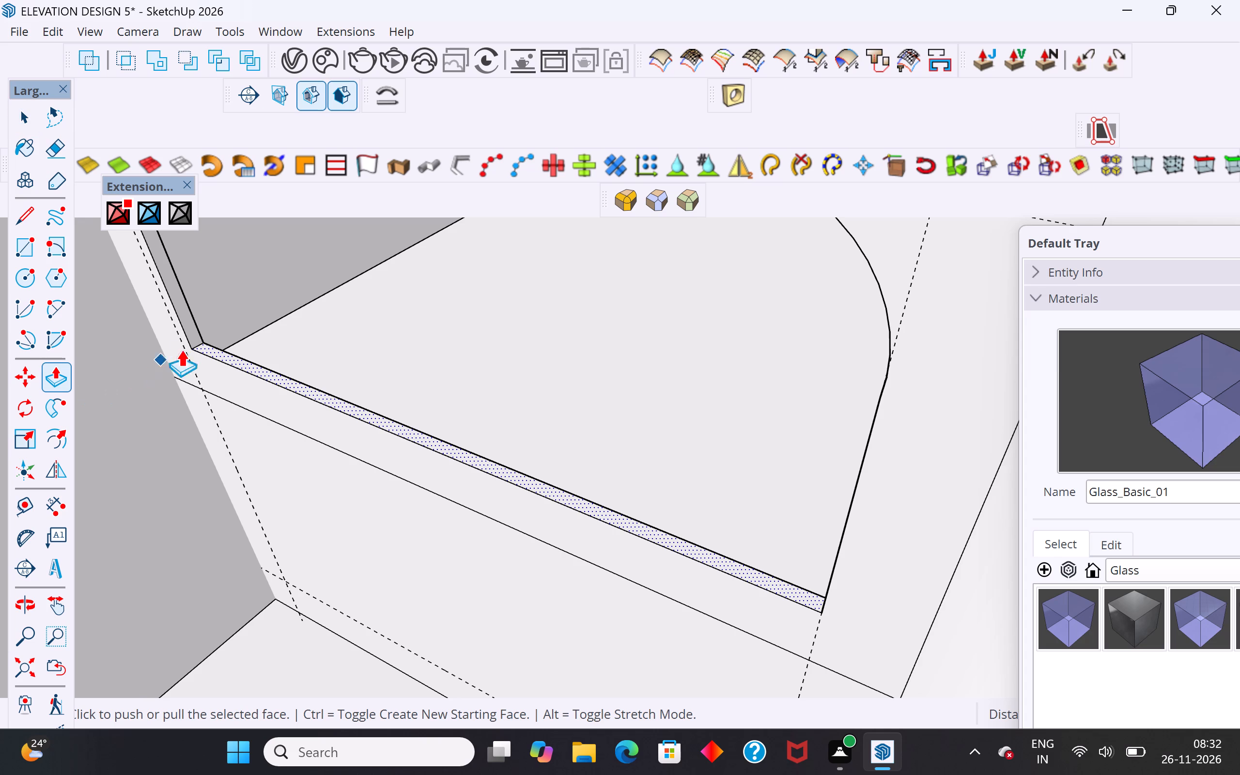
click(205, 347)
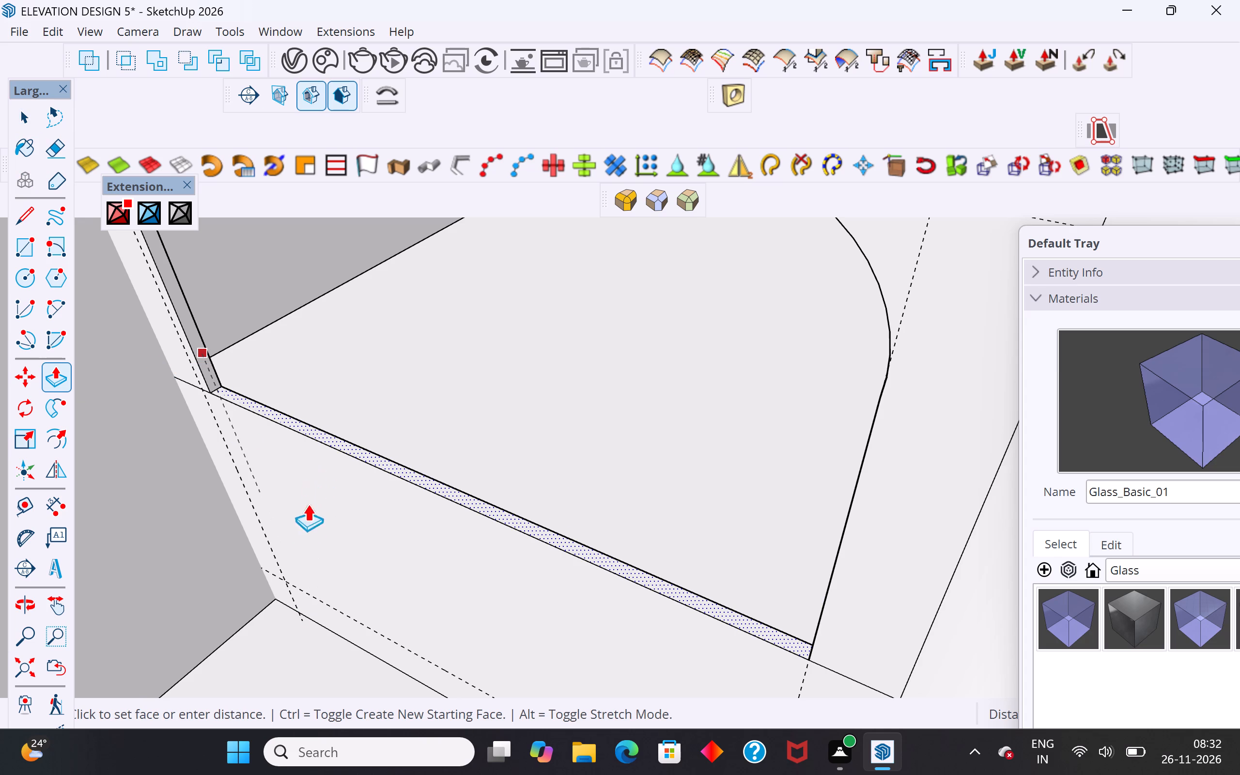
click(304, 582)
click(353, 448)
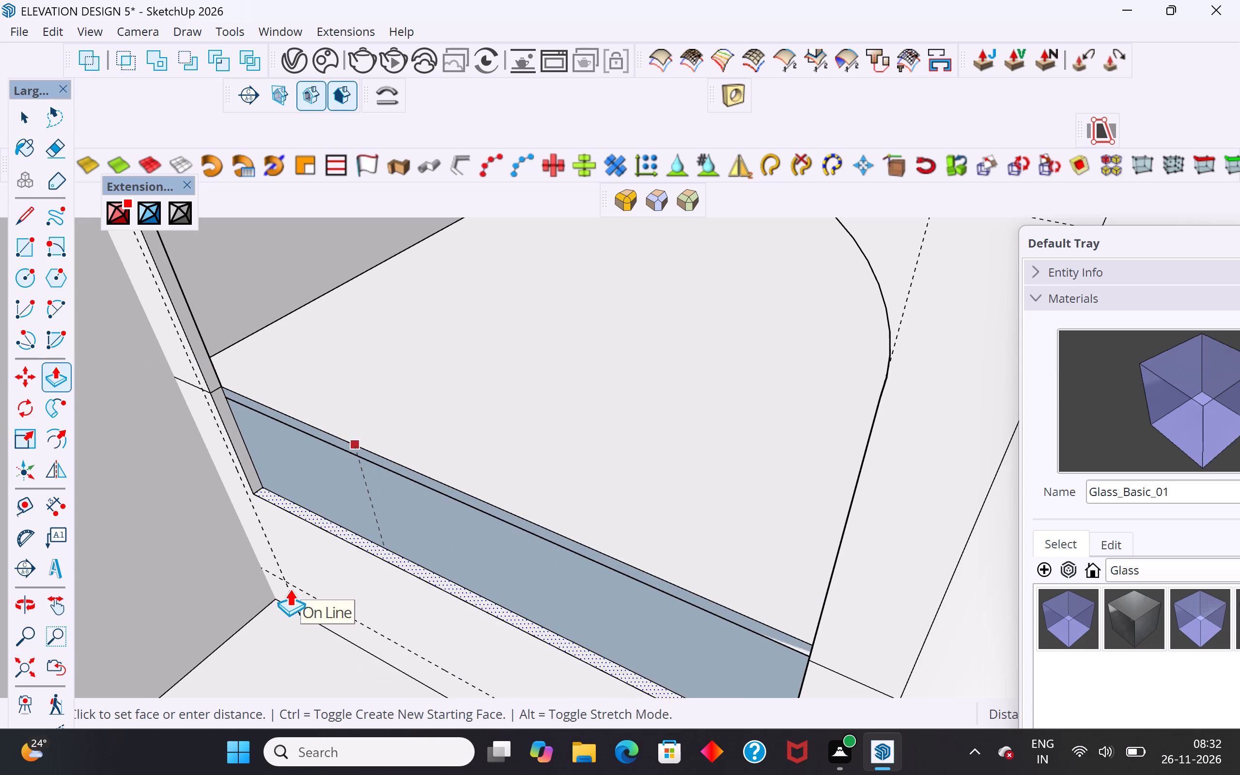
middle_drag(280, 620, 284, 618)
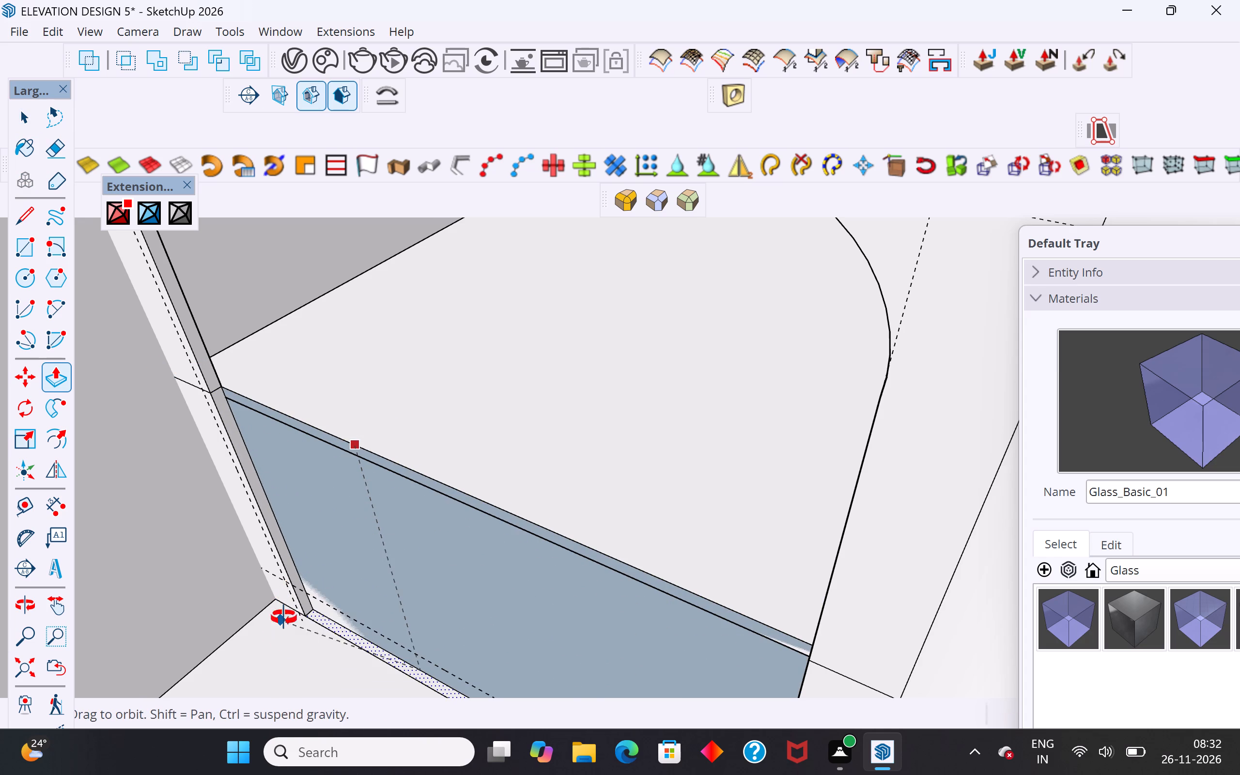
middle_drag(284, 618, 329, 434)
click(266, 586)
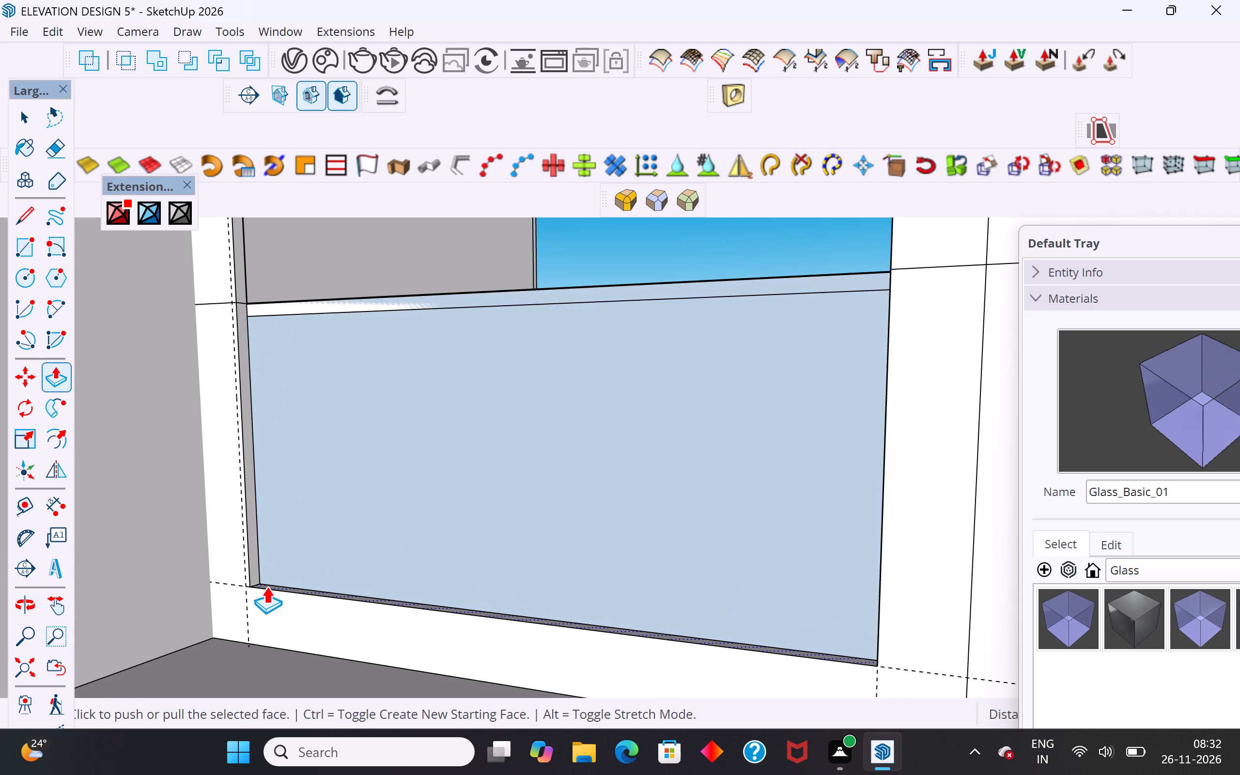
Delete the blue face that closes off the lower part of the extended opening.
middle_drag(330, 554, 463, 585)
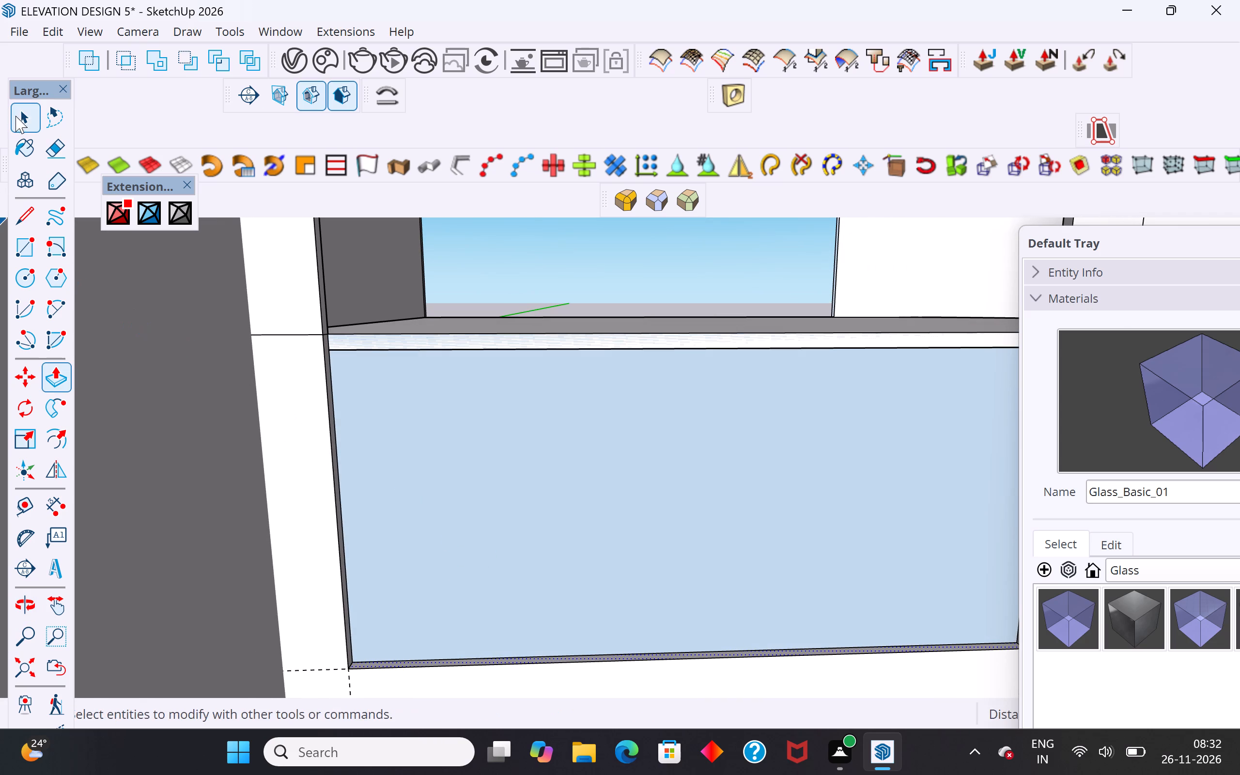
click(29, 106)
click(472, 437)
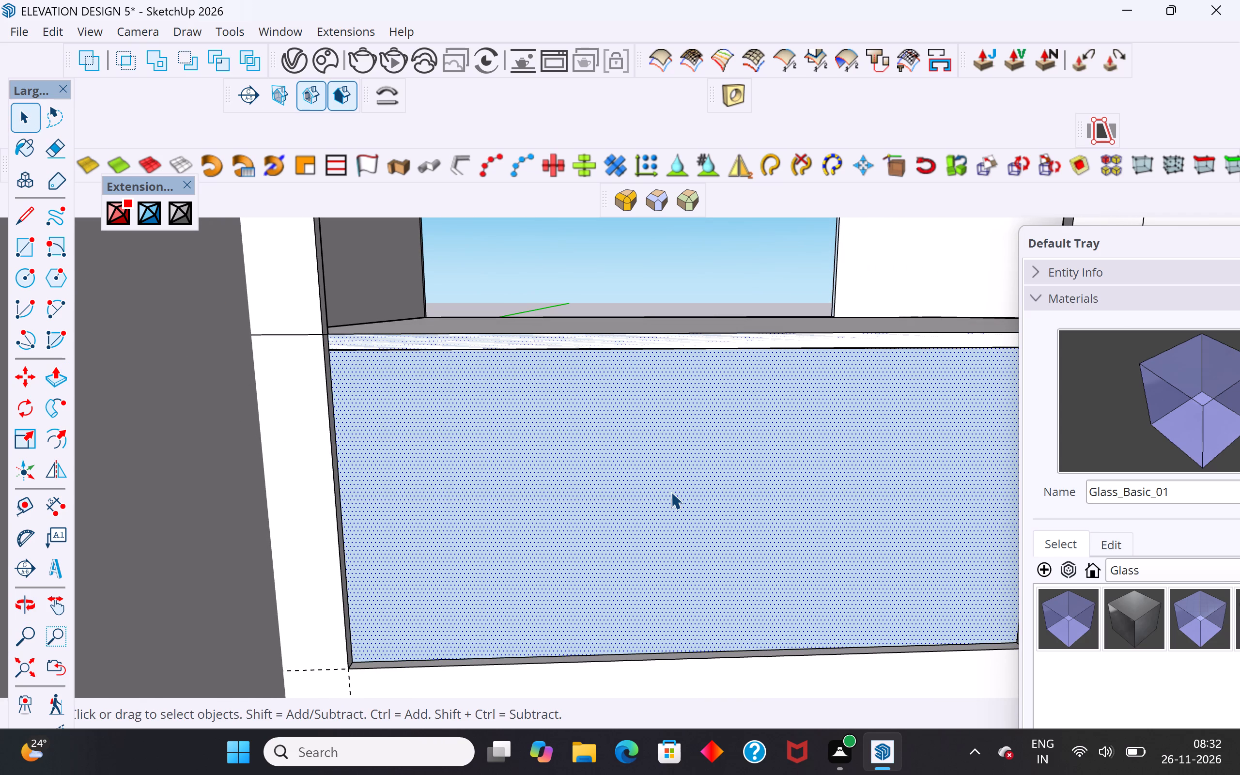
key(Delete)
Examine the two-storey opening and the curved end wall from outside and inside.
middle_drag(760, 498, 701, 496)
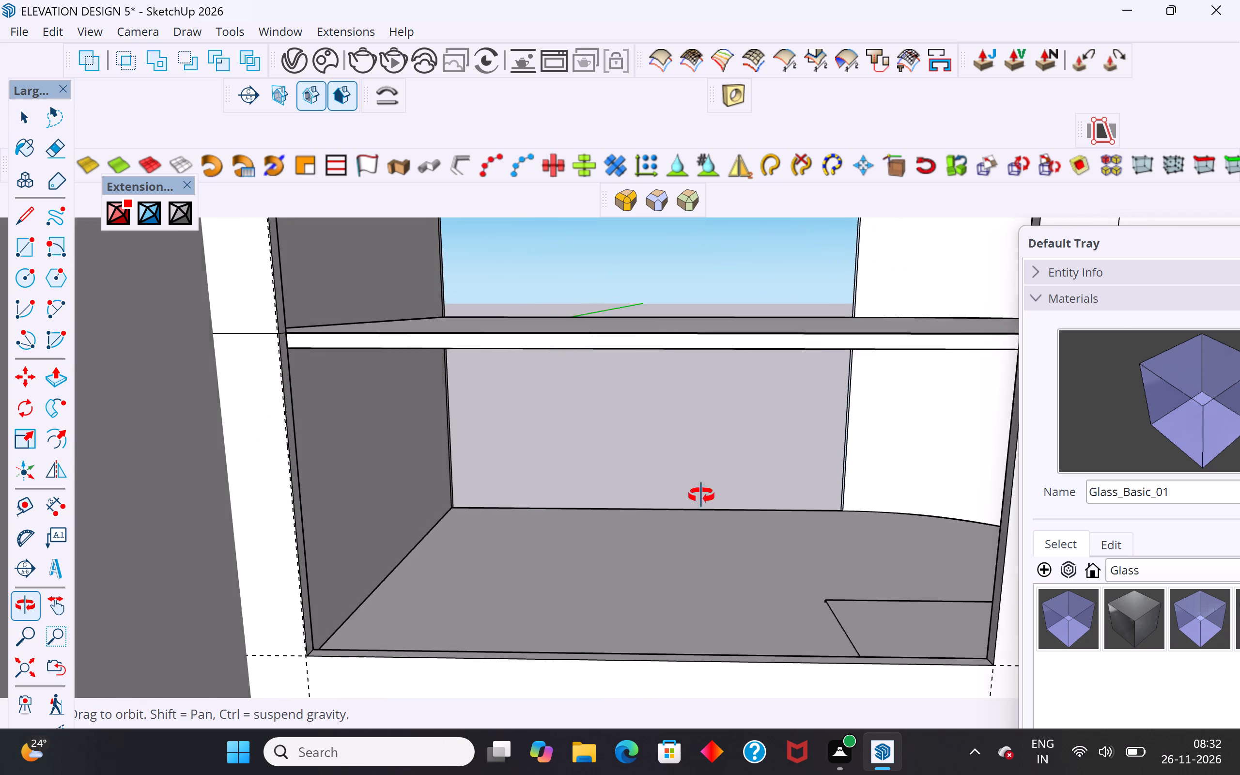
middle_drag(701, 496, 697, 530)
scroll(701, 376, down, 3)
middle_drag(729, 555, 860, 535)
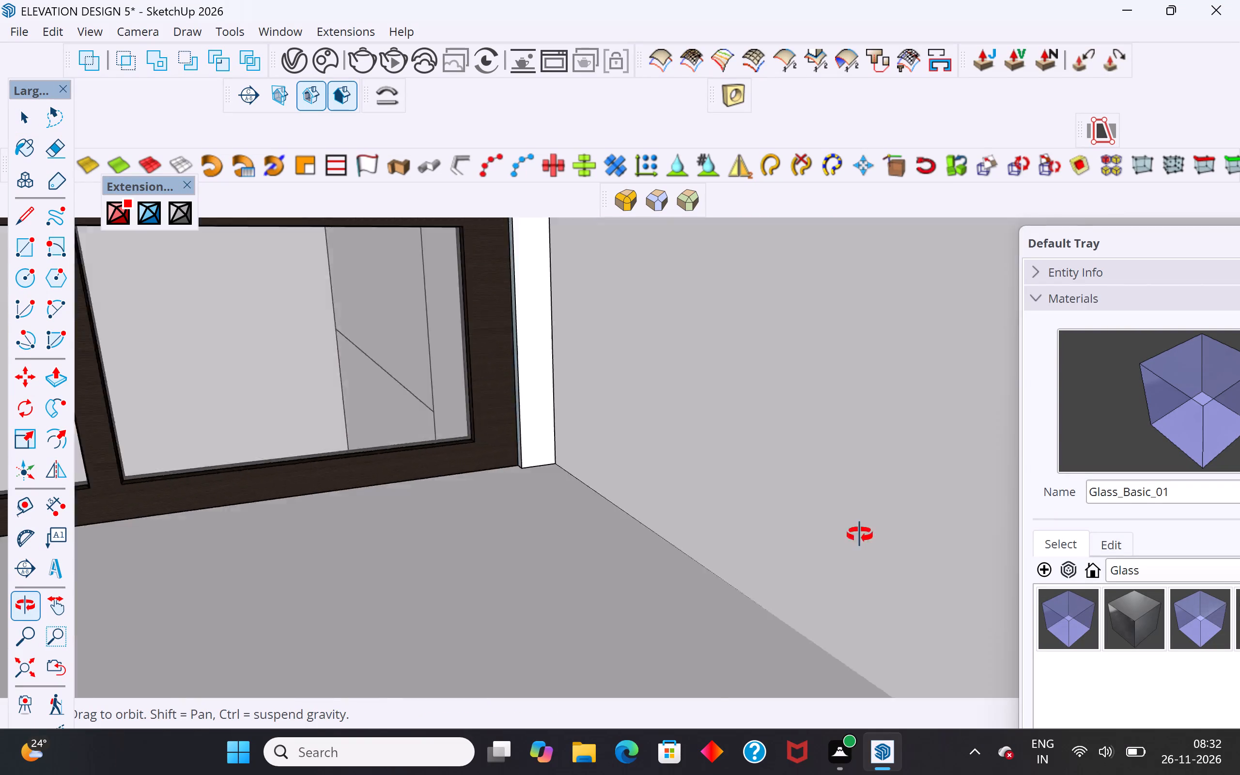
middle_drag(860, 535, 818, 524)
scroll(914, 449, up, 5)
scroll(458, 513, down, 4)
scroll(304, 550, down, 3)
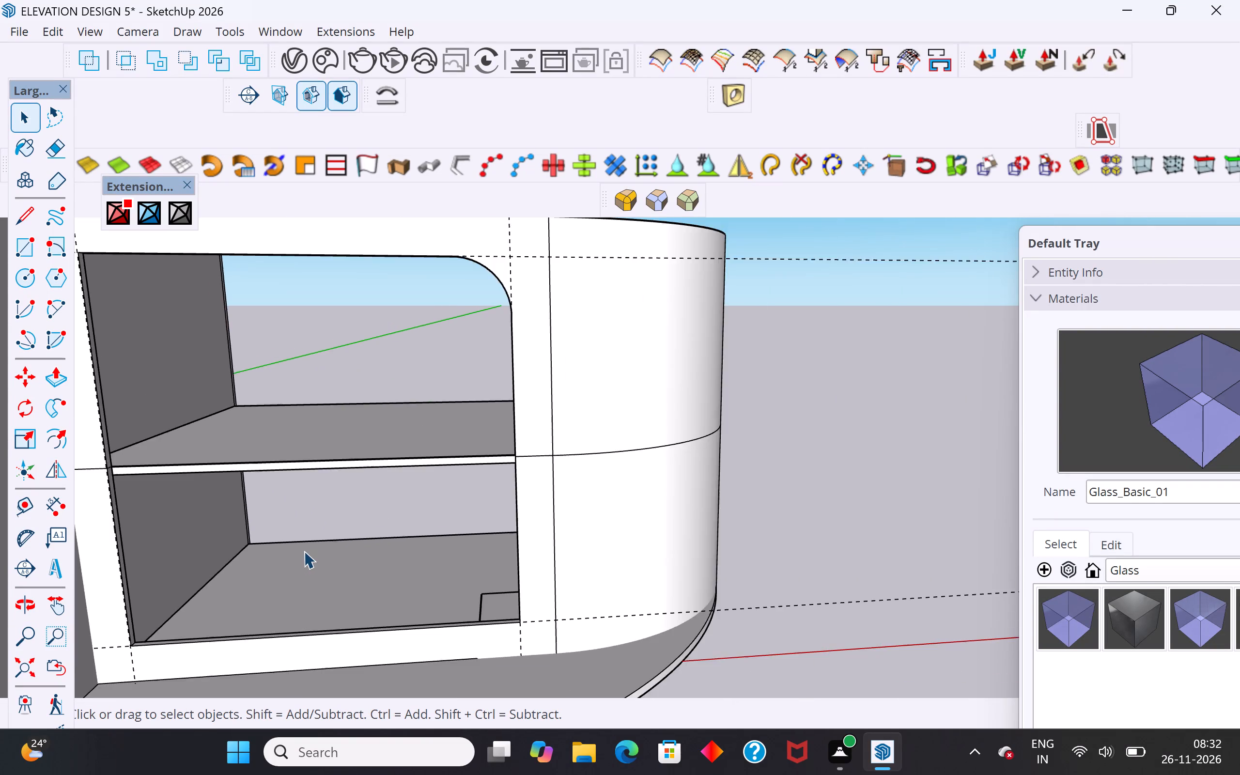
scroll(304, 551, down, 5)
middle_drag(387, 635, 538, 594)
scroll(568, 515, up, 2)
scroll(568, 514, down, 1)
scroll(568, 514, up, 4)
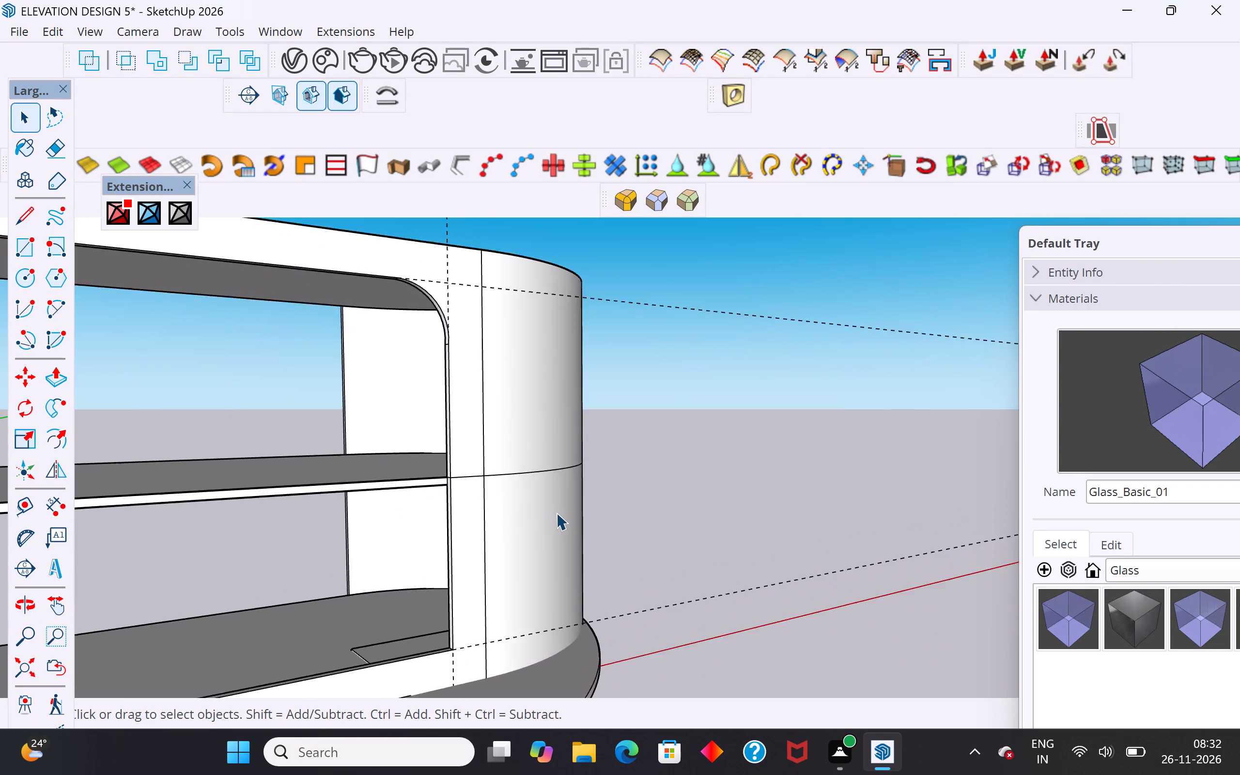
scroll(556, 512, up, 4)
middle_drag(564, 520, 848, 479)
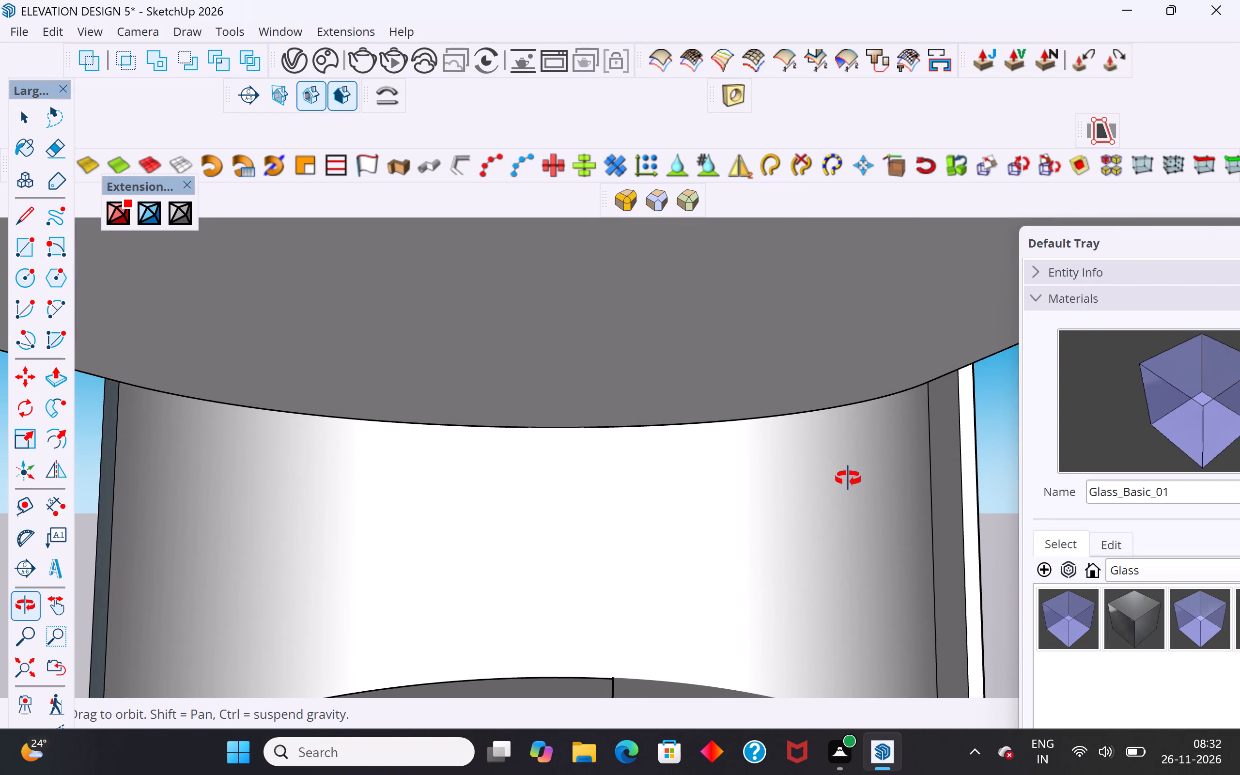
middle_drag(848, 479, 413, 512)
scroll(815, 402, down, 9)
middle_drag(596, 429, 596, 509)
middle_drag(628, 408, 698, 405)
Push/Pull the slightly raised slab face showing inside the lower opening down flush with the surrounding room floor.
scroll(619, 395, up, 12)
middle_drag(636, 573, 668, 560)
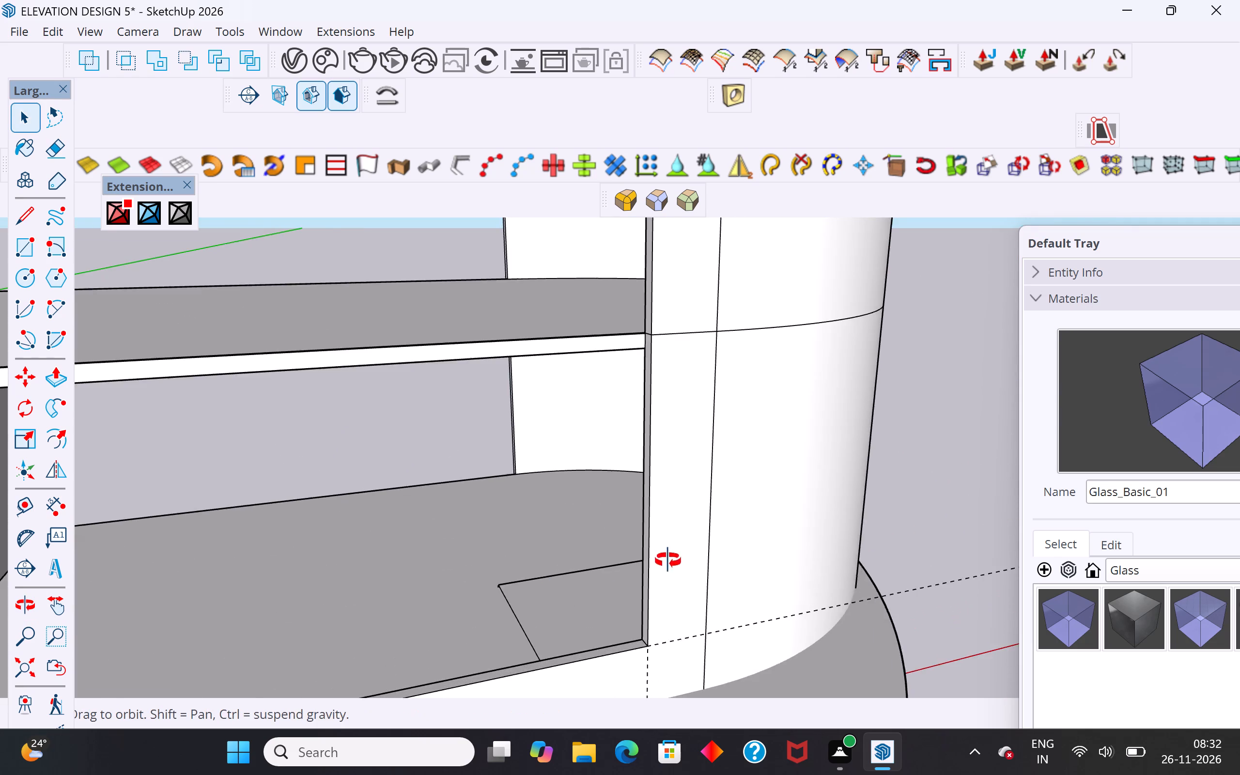
middle_drag(668, 560, 730, 536)
scroll(582, 618, up, 8)
middle_drag(586, 593, 558, 583)
click(655, 551)
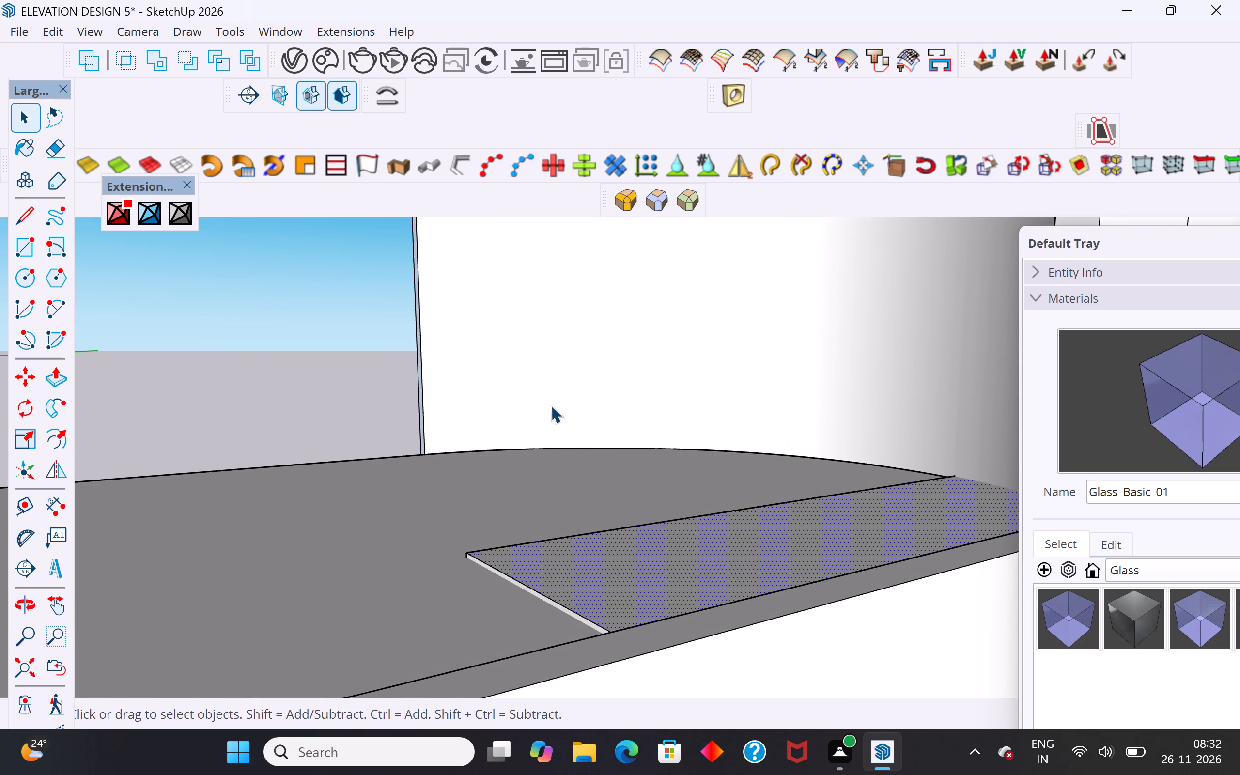
scroll(494, 431, down, 2)
middle_drag(692, 482, 721, 533)
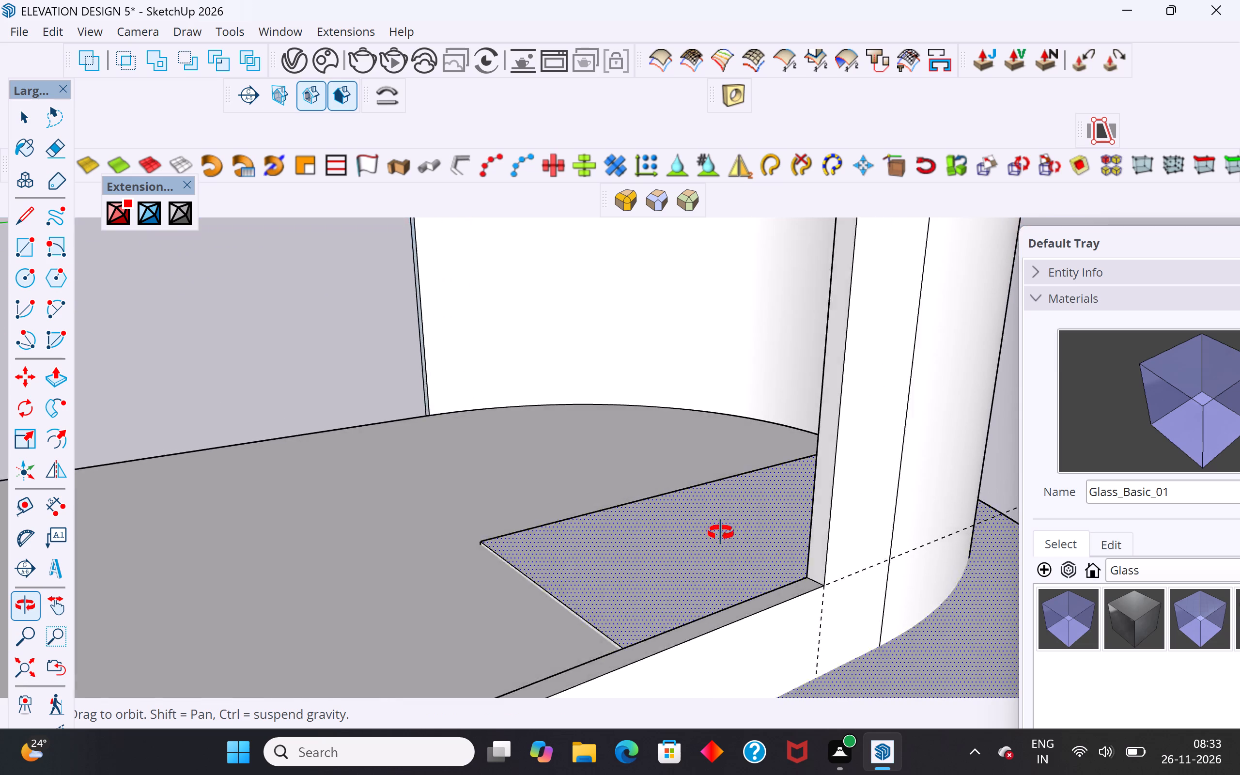
middle_drag(721, 533, 736, 494)
click(580, 528)
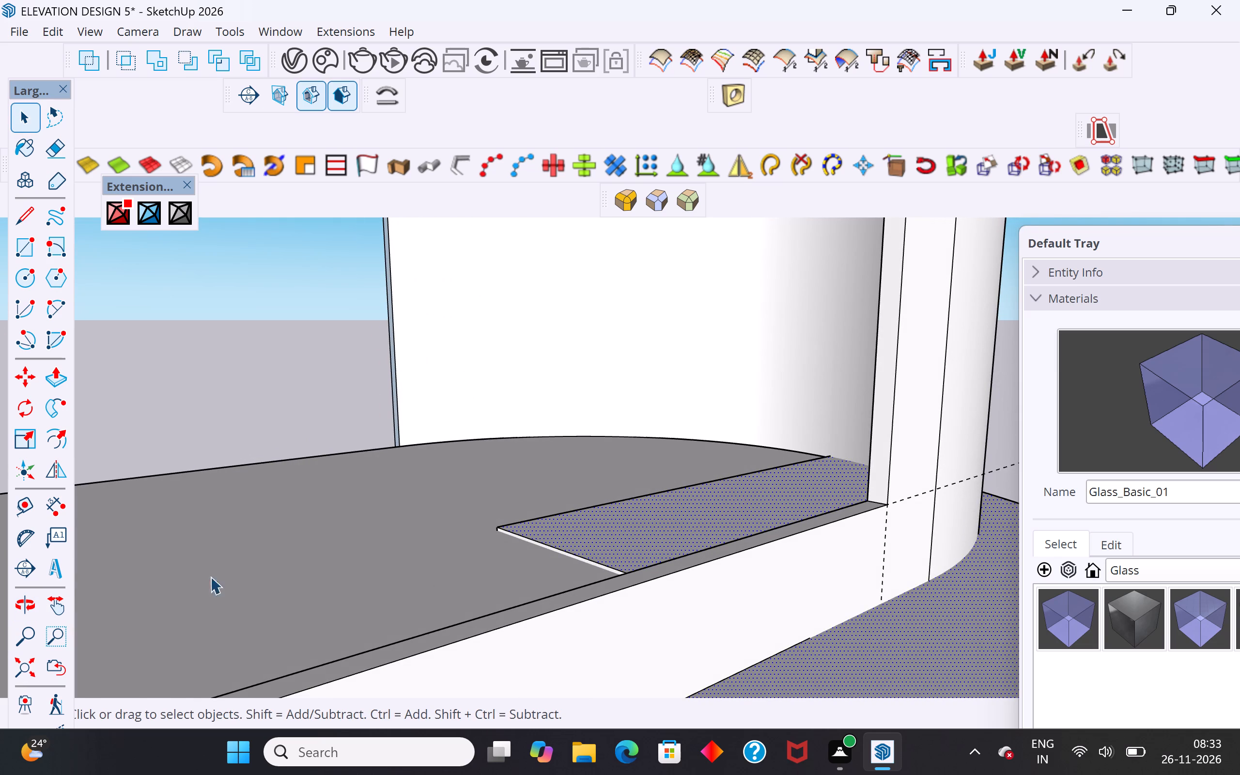
click(61, 385)
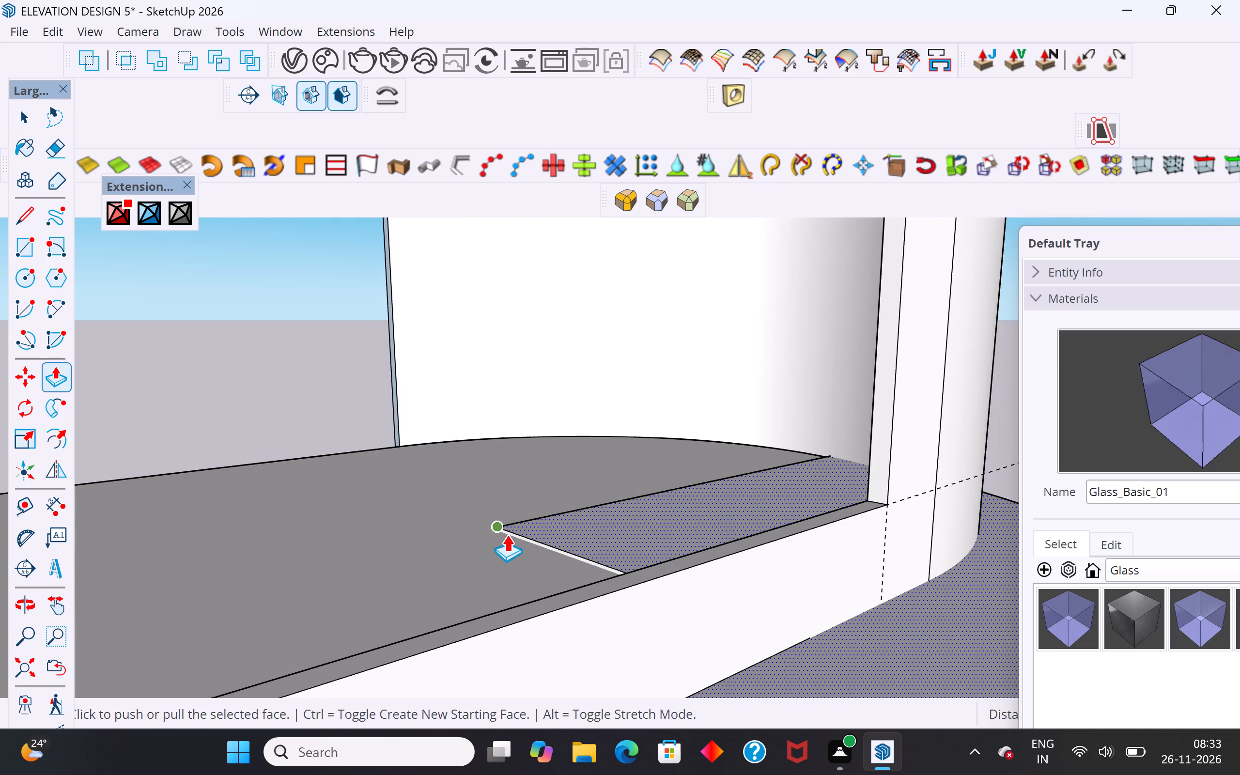
click(507, 534)
click(509, 534)
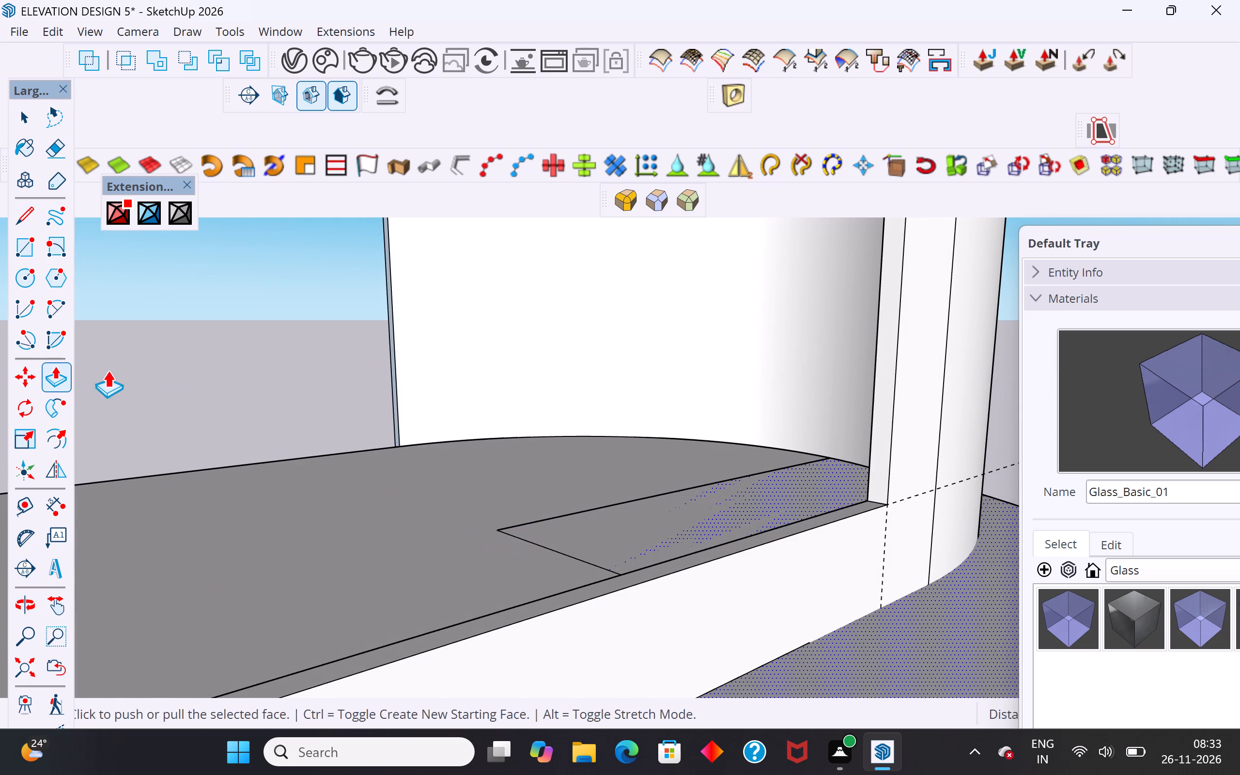
middle_drag(449, 574, 744, 598)
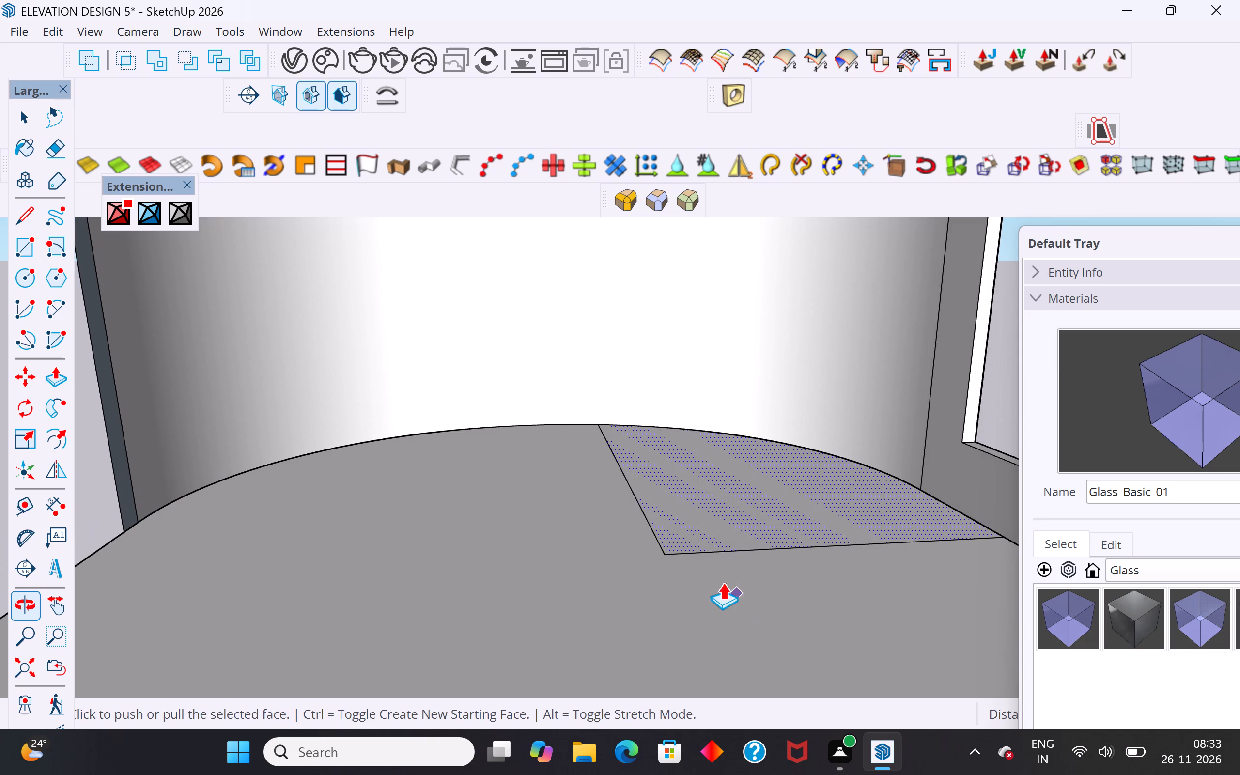
click(25, 124)
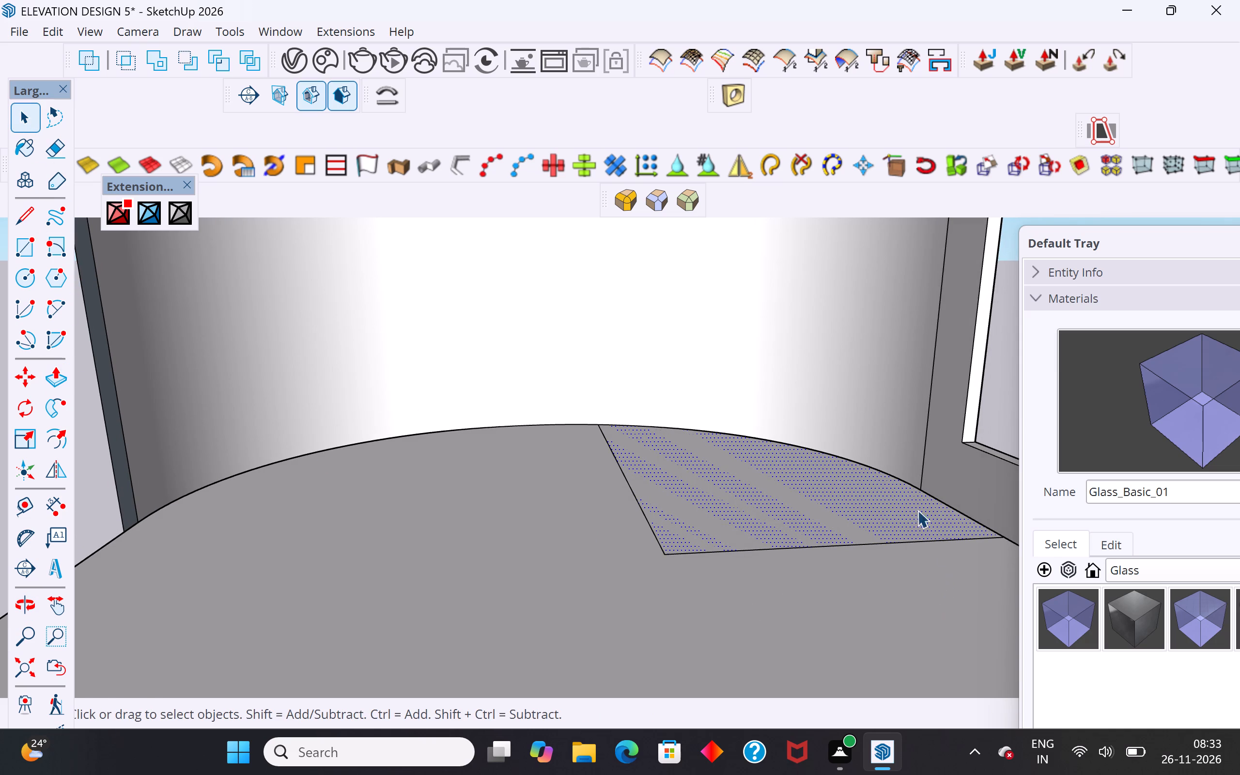
Draw a line across the leftover floor face, from its end at the curved wall to its outer edge near the opening.
click(890, 482)
triple_click(866, 497)
click(864, 497)
click(31, 218)
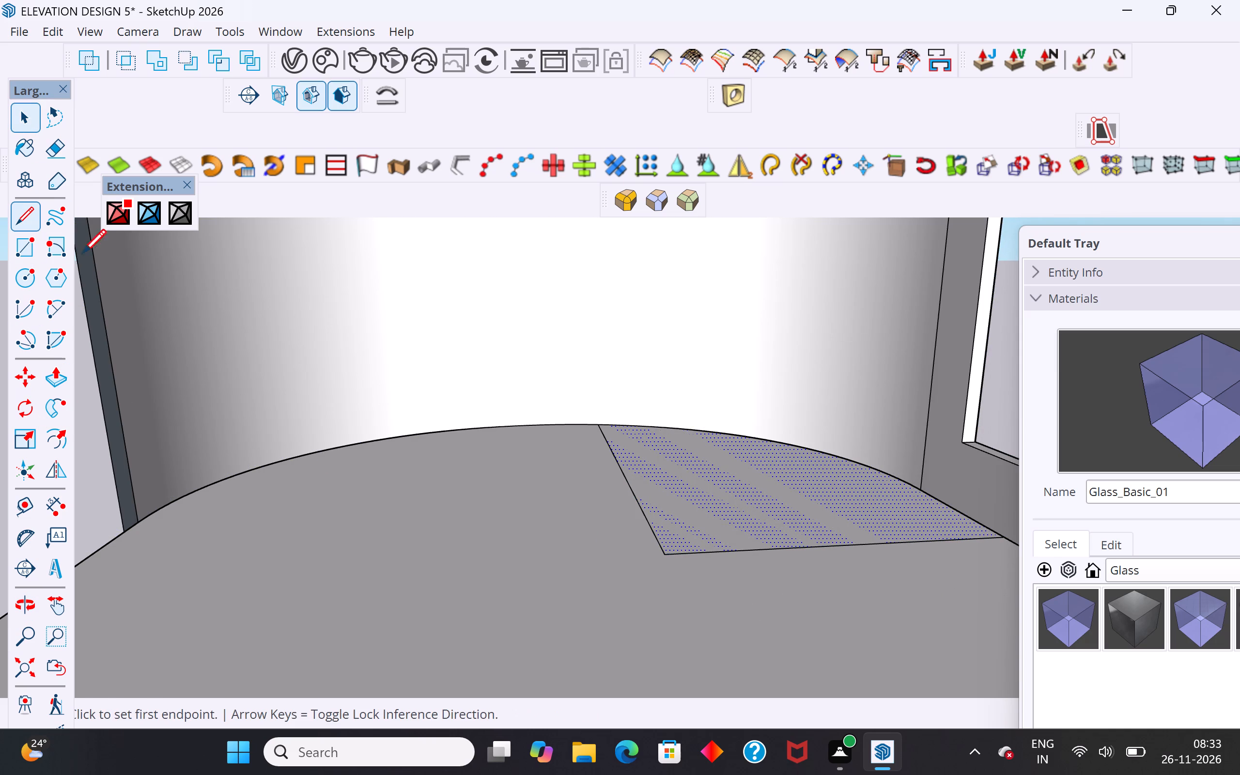
click(601, 424)
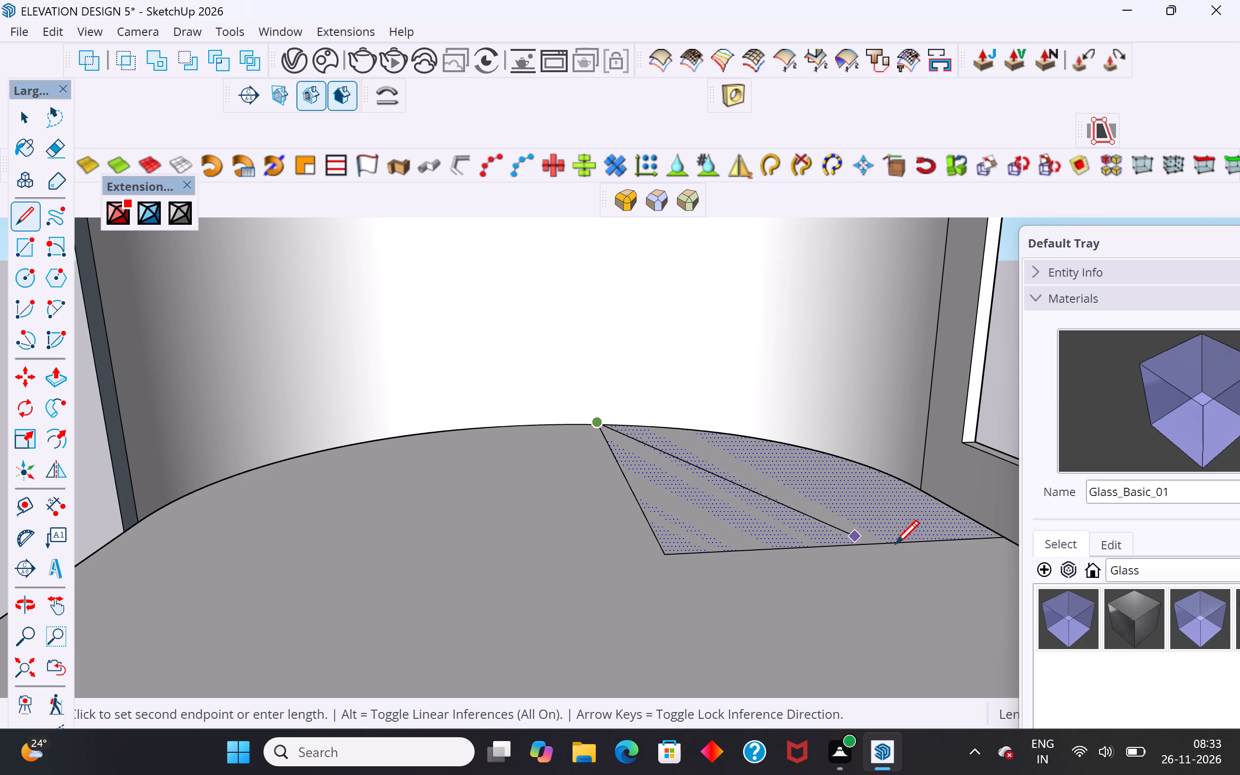
click(960, 540)
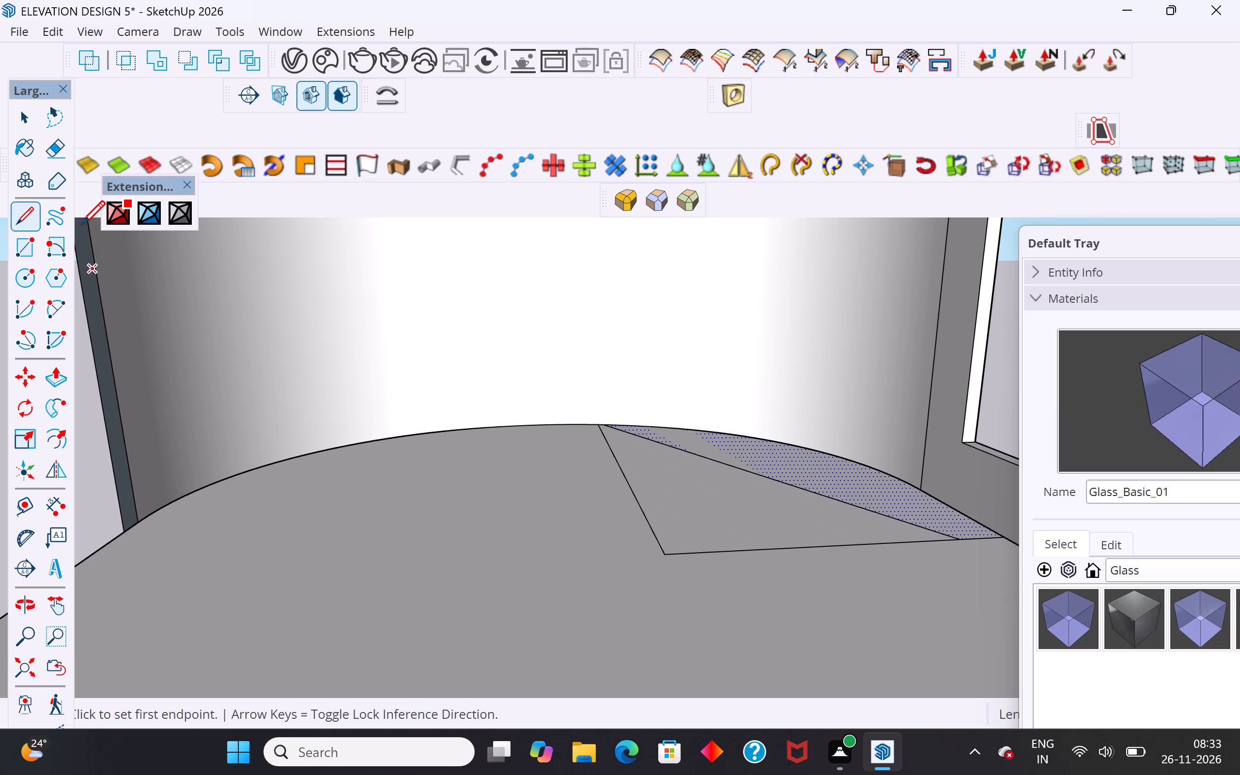
Erase the two old straight edges of the leftover floor face so its larger part merges with the room floor.
click(15, 120)
click(61, 154)
drag(602, 484, 603, 484)
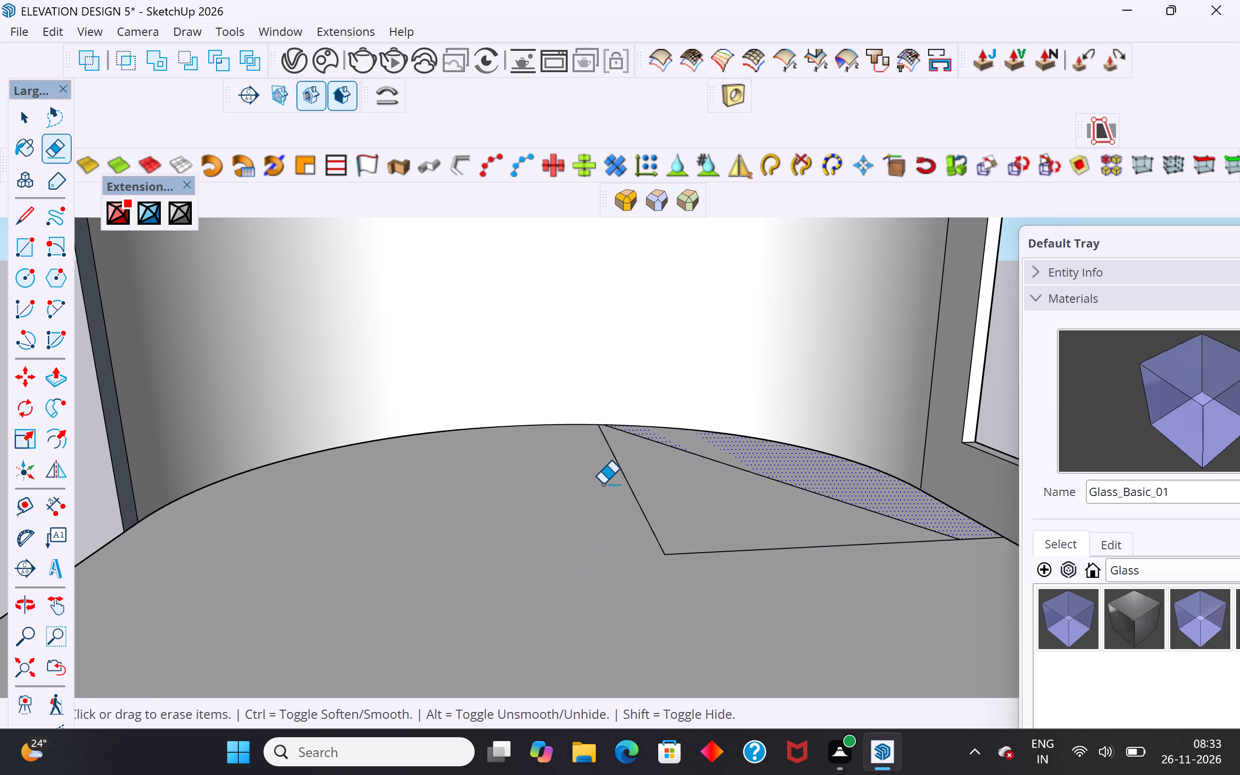
drag(603, 484, 808, 611)
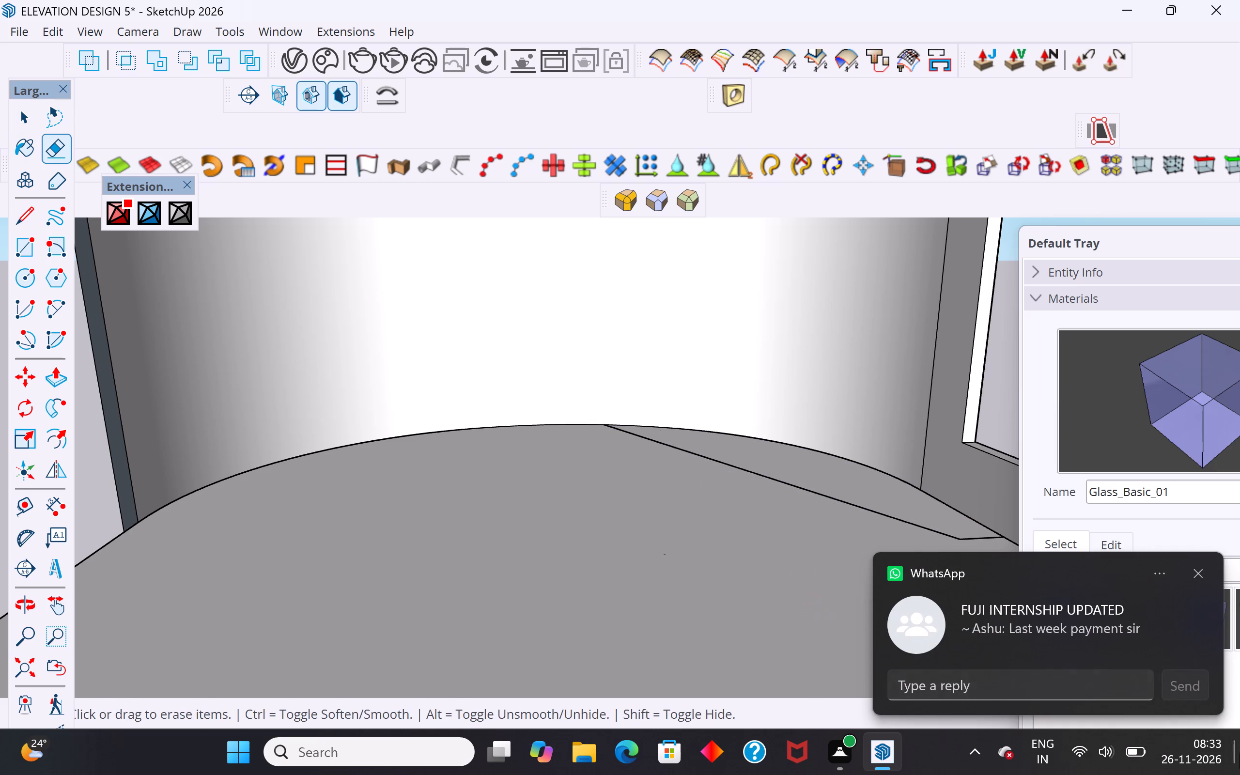
click(1198, 573)
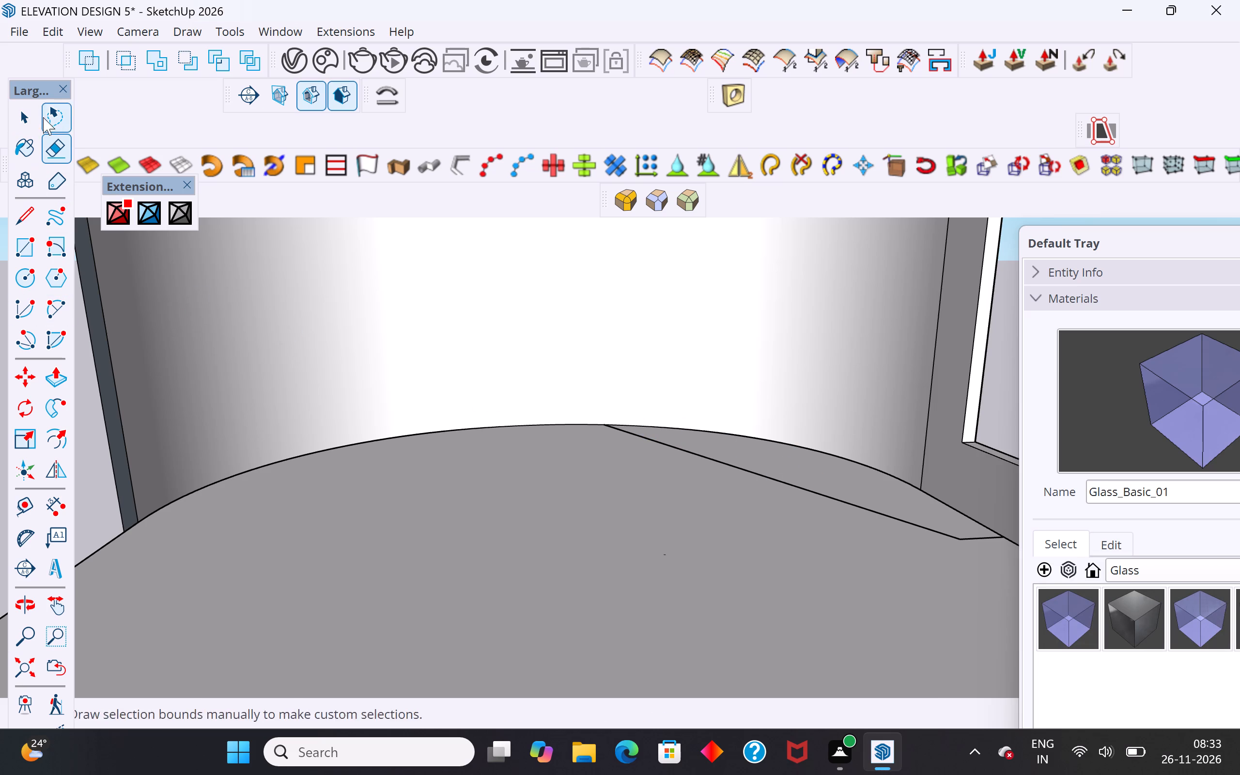
Examine the curved wing's lower opening and the remaining floor sliver along the curved wall from outside and inside.
click(30, 116)
scroll(226, 522, down, 3)
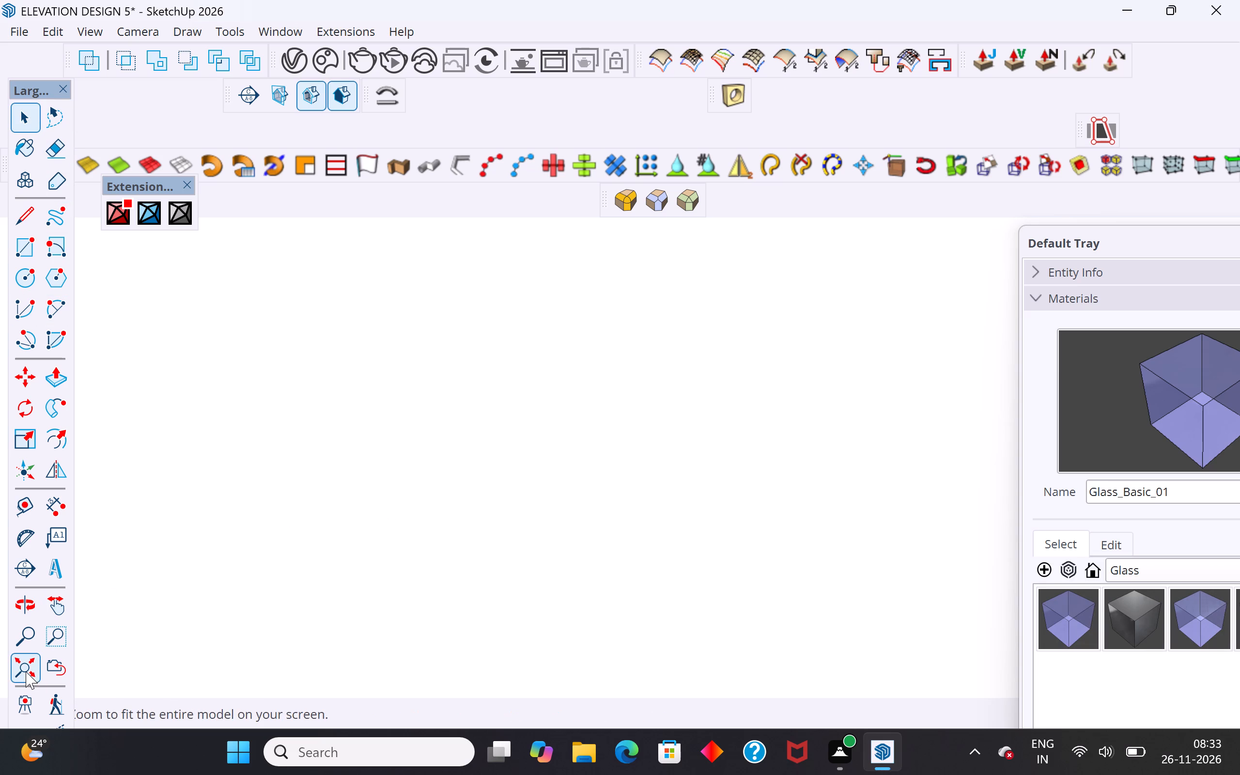
click(26, 671)
middle_drag(515, 533, 182, 557)
scroll(495, 366, up, 10)
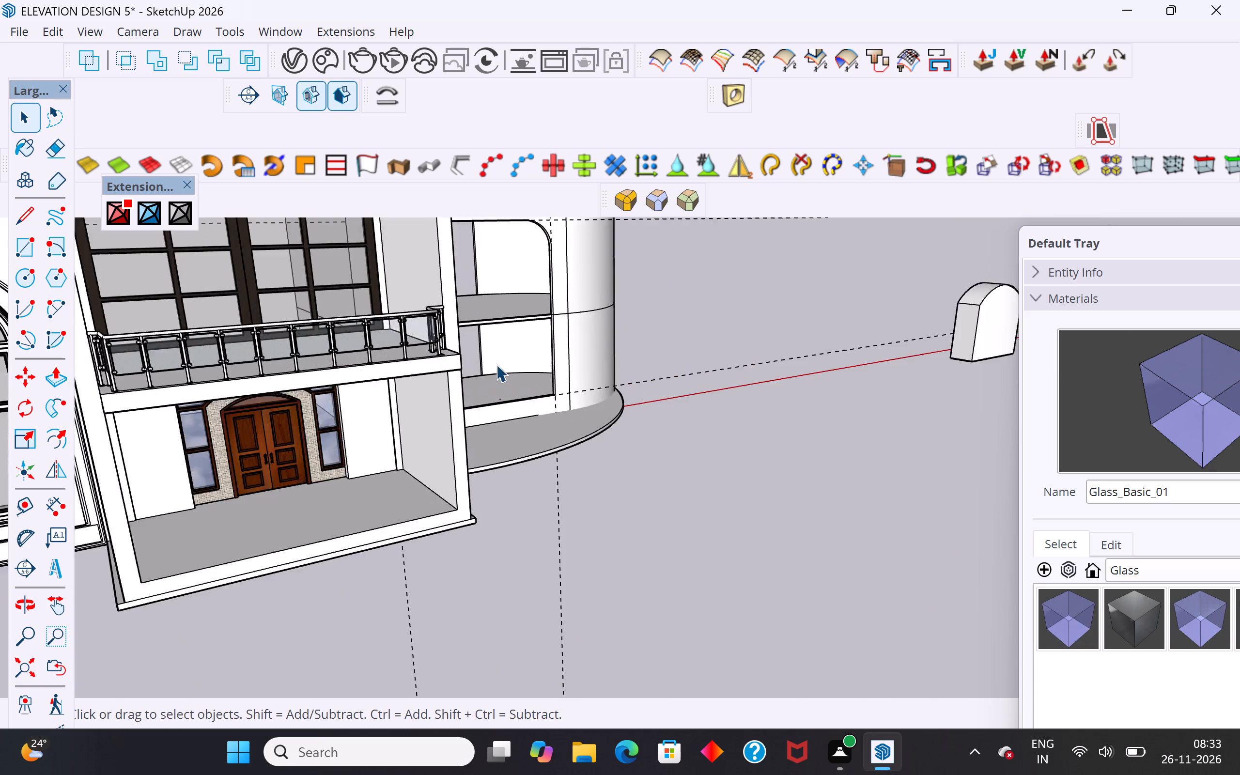
scroll(496, 364, up, 13)
middle_drag(562, 494, 616, 540)
scroll(324, 431, down, 8)
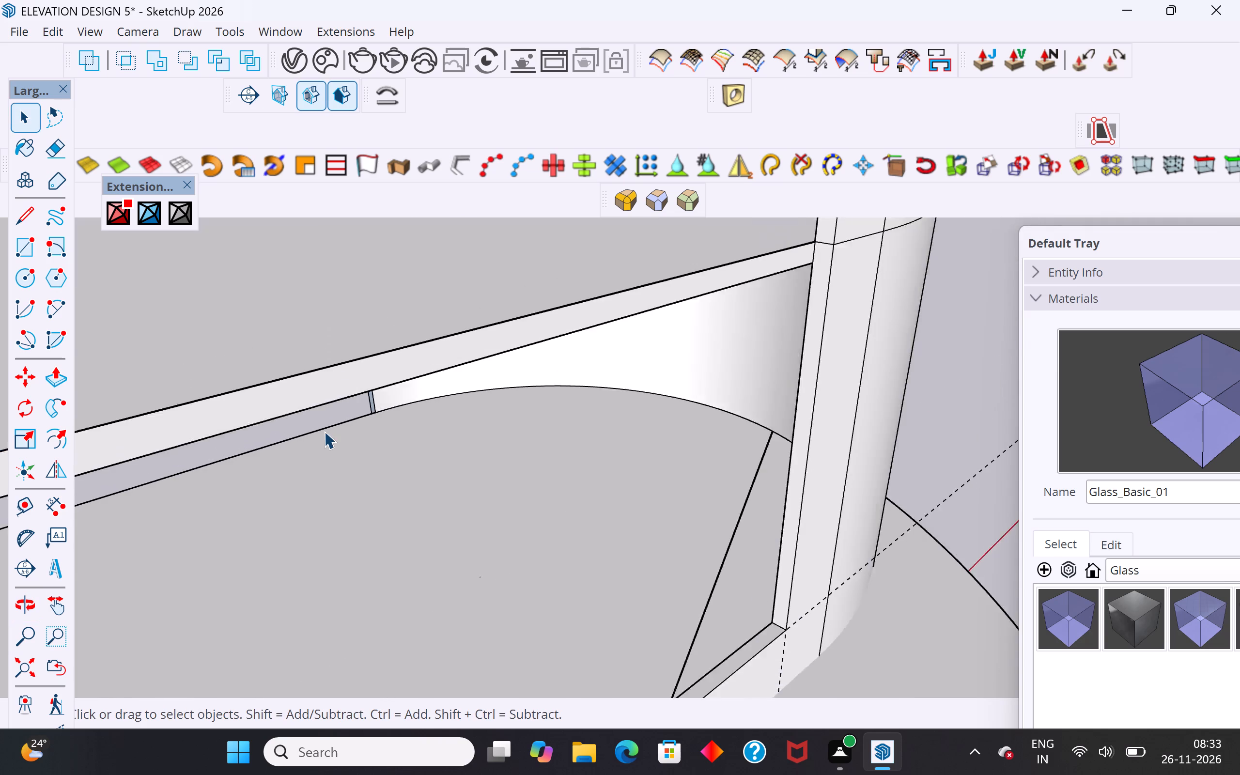
scroll(324, 431, down, 1)
middle_drag(465, 519, 519, 471)
scroll(559, 445, down, 5)
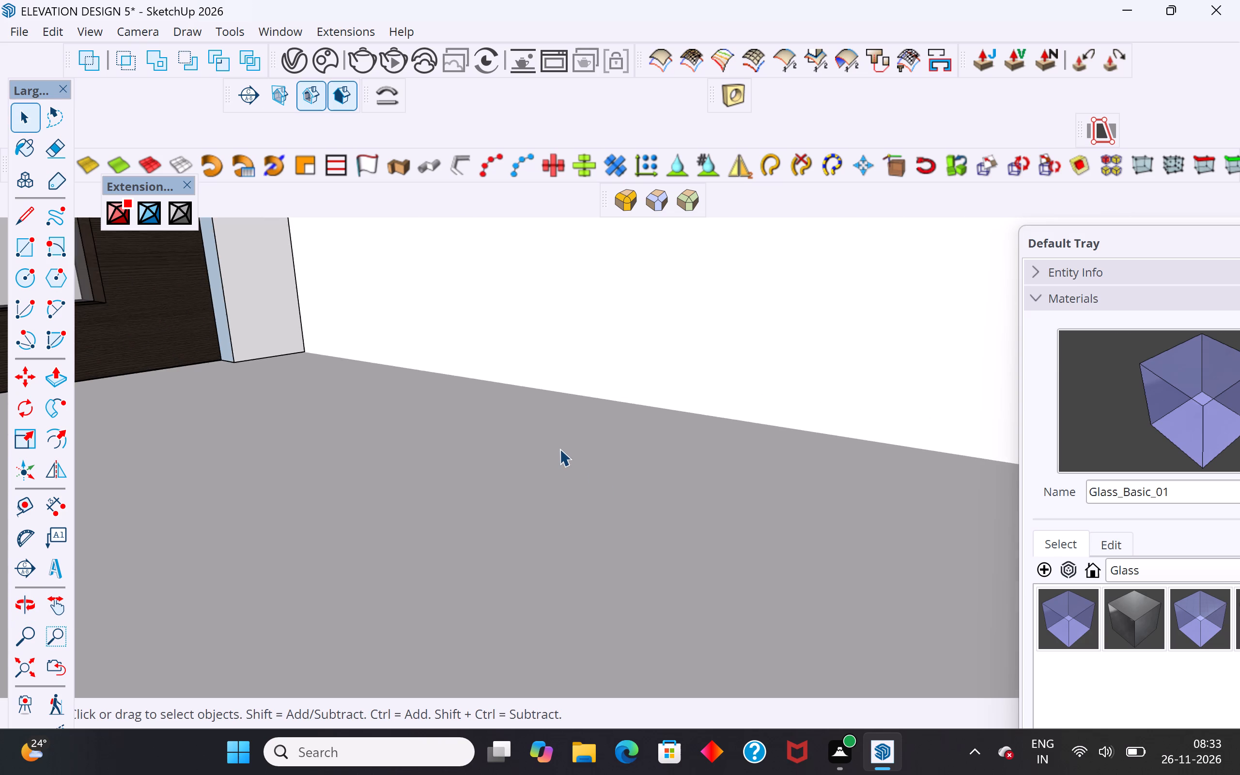
scroll(559, 449, down, 3)
click(32, 663)
scroll(352, 351, up, 4)
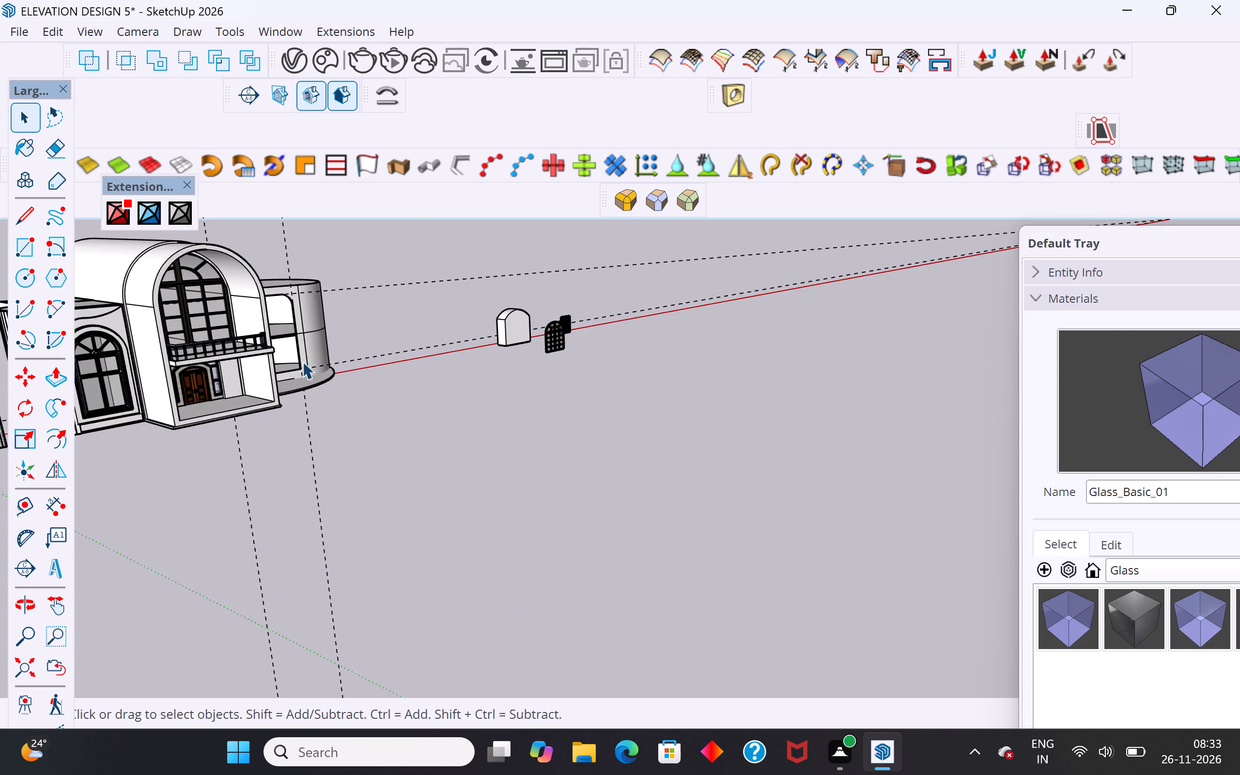
scroll(302, 361, up, 6)
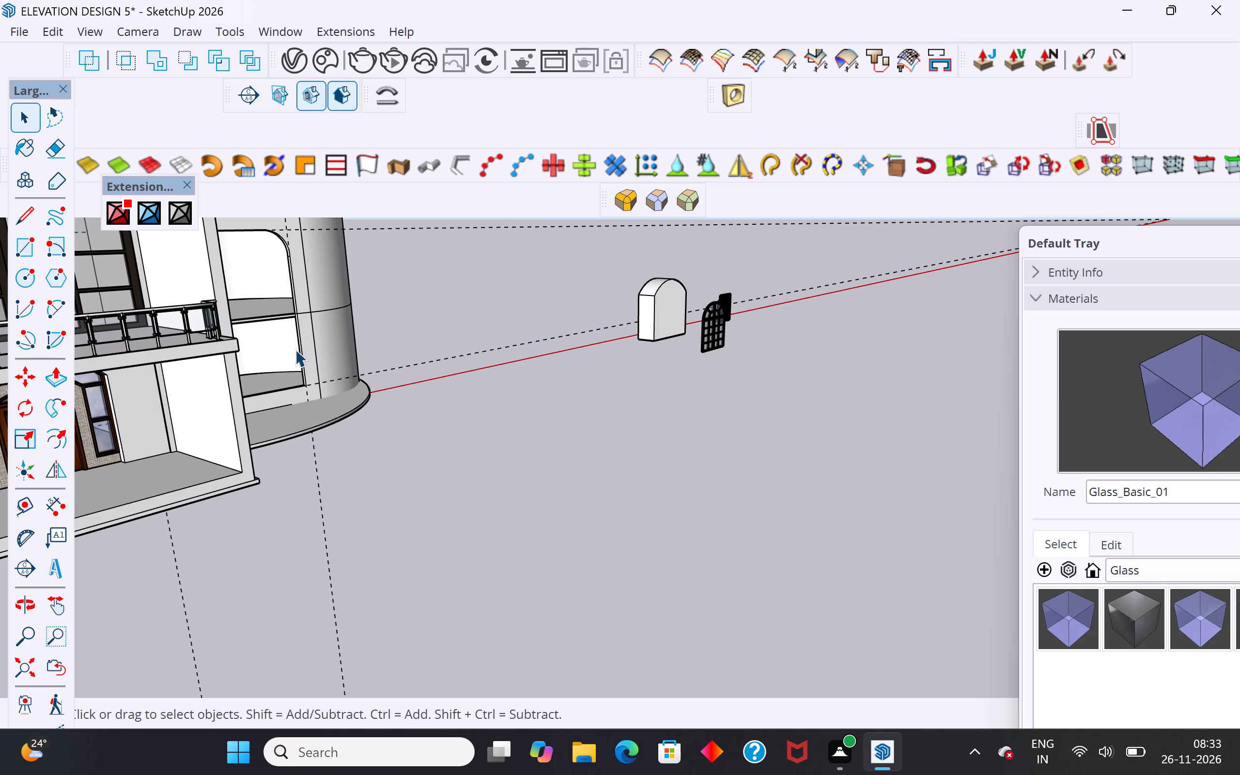
scroll(315, 318, up, 2)
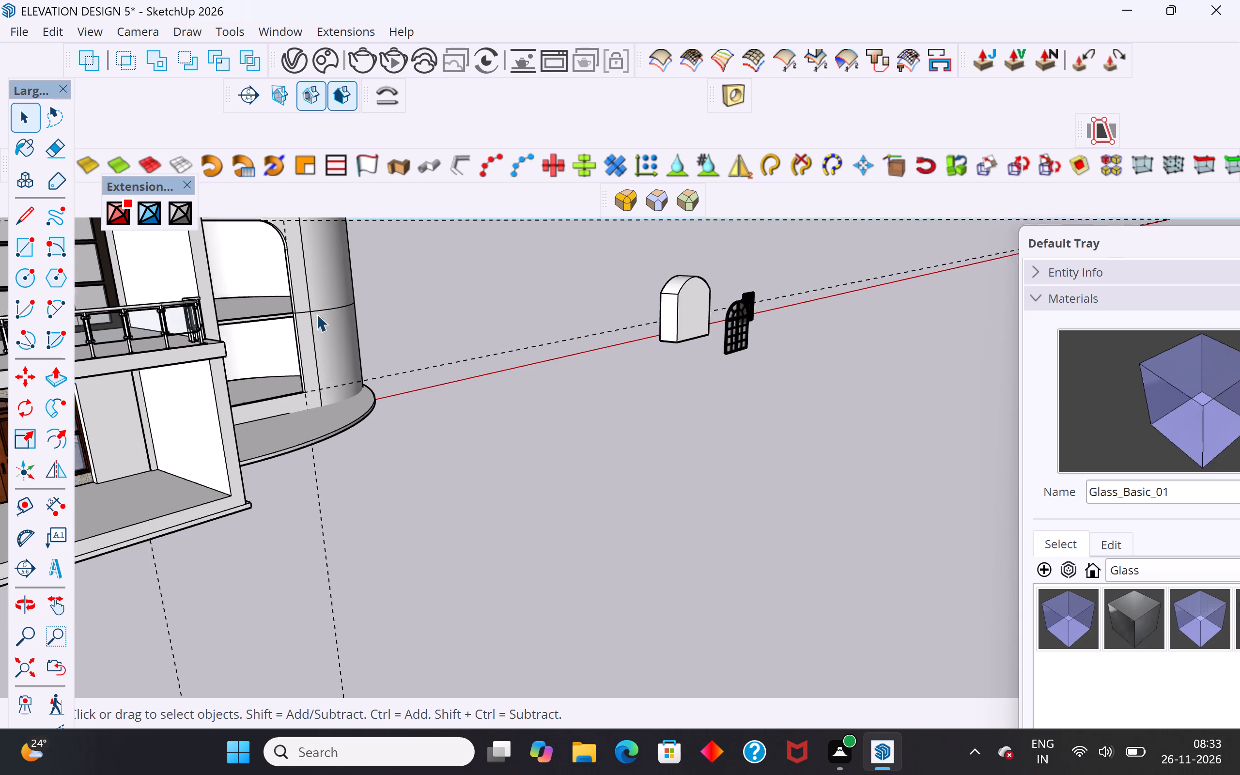
scroll(316, 314, up, 8)
middle_drag(270, 340, 274, 346)
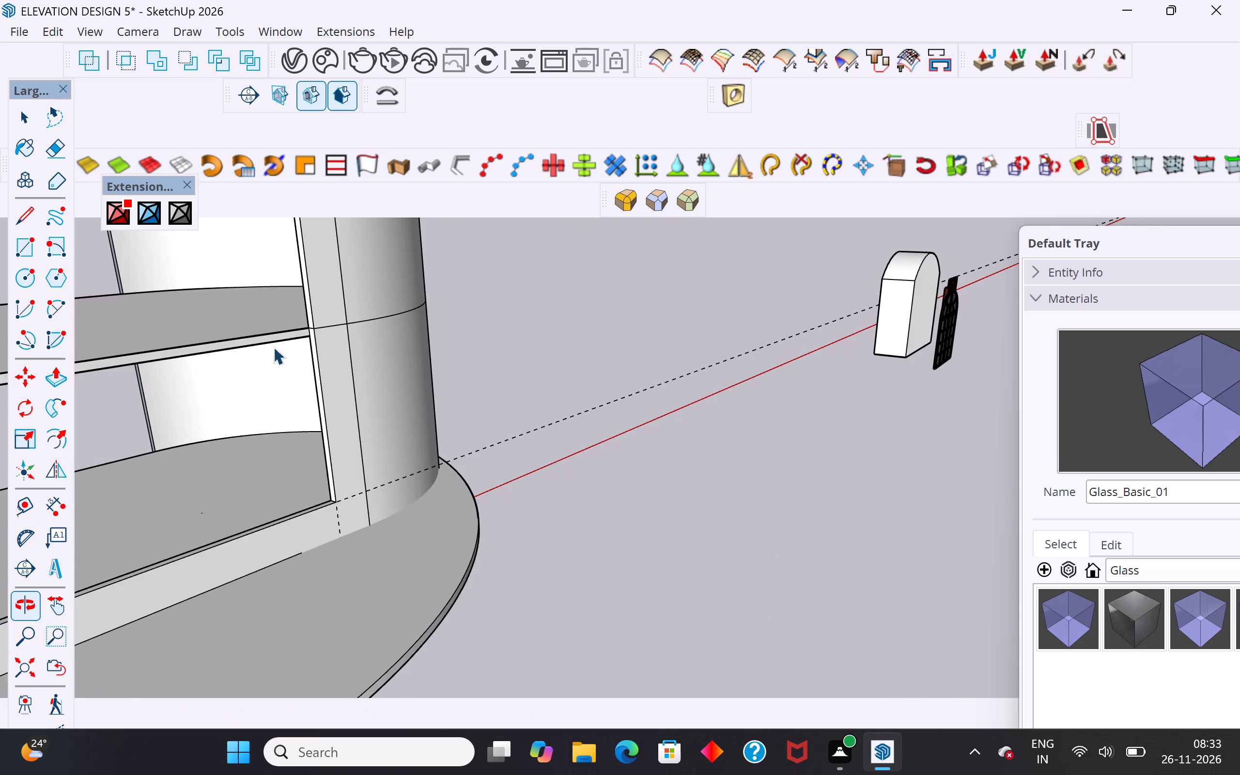
scroll(260, 402, up, 8)
middle_drag(415, 480, 453, 476)
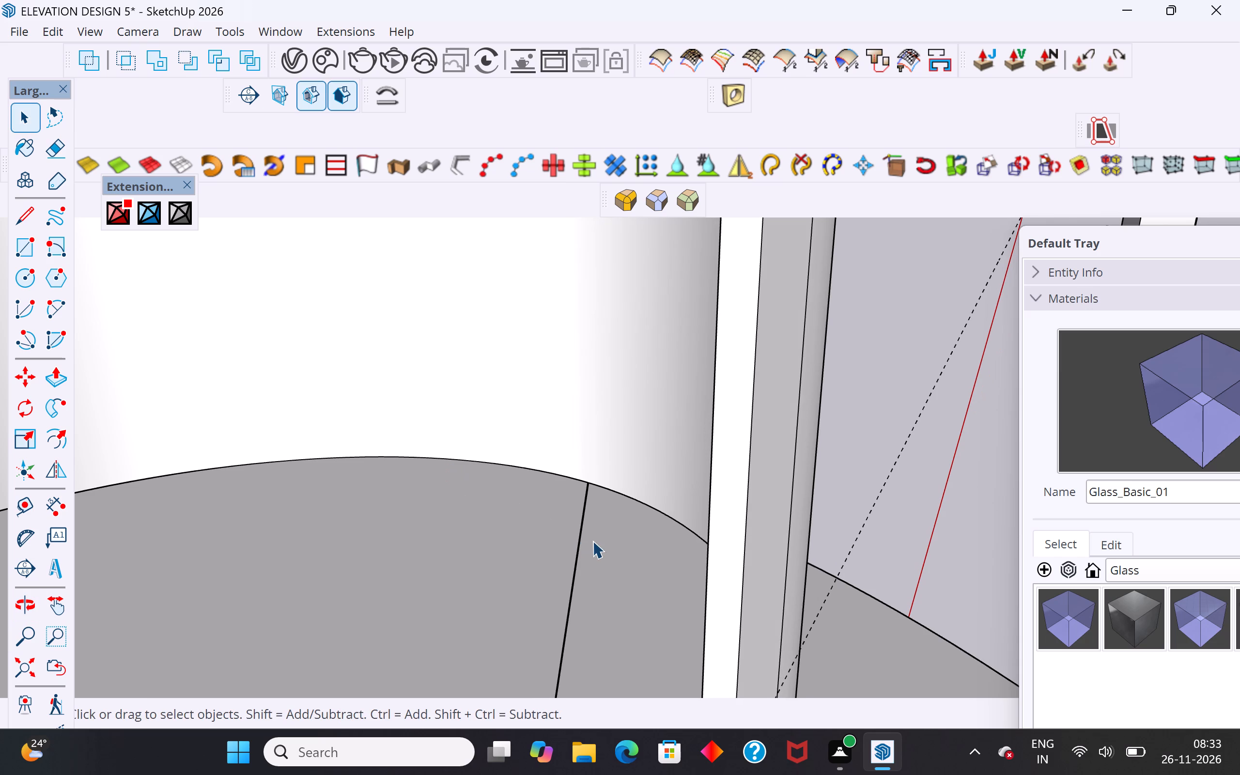
Draw a two-point arc across the remaining floor sliver between the straight edge's ends, bulging toward the curved wall.
click(592, 541)
scroll(697, 417, down, 2)
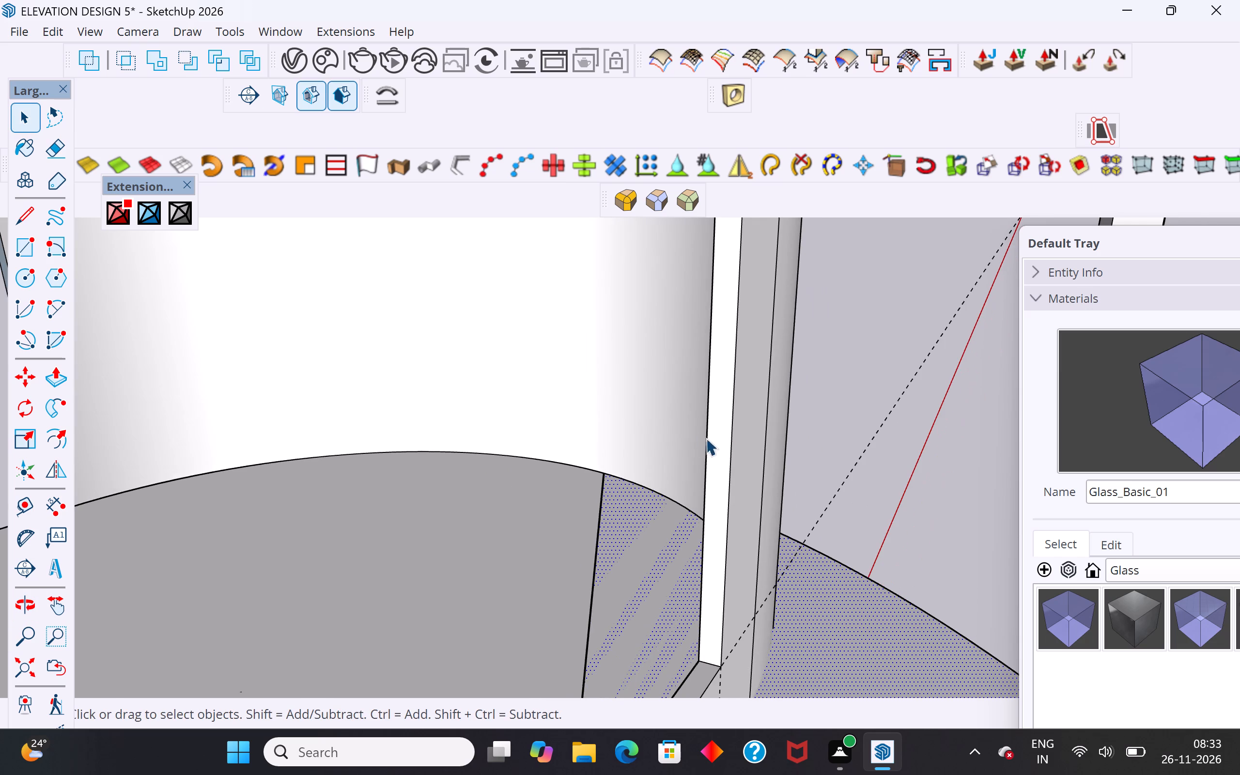
middle_drag(724, 438, 857, 385)
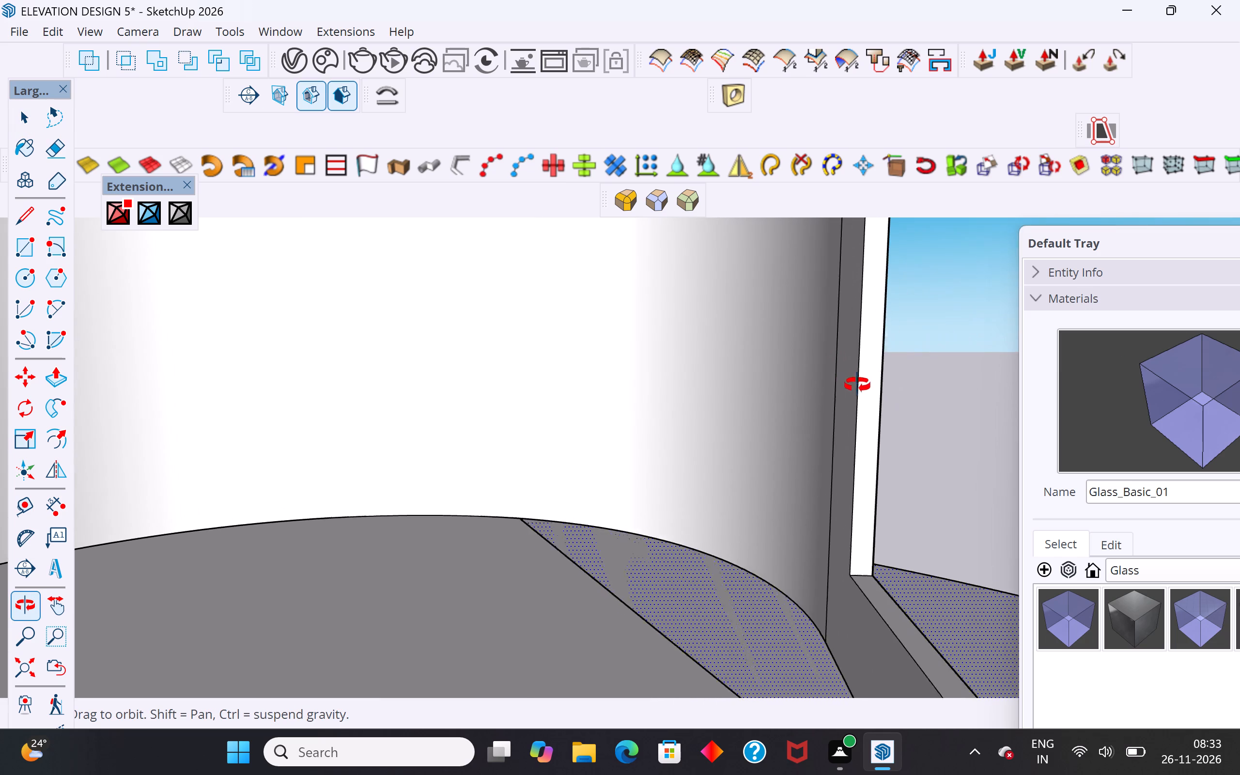
middle_drag(857, 385, 918, 373)
scroll(907, 374, down, 1)
scroll(651, 399, down, 1)
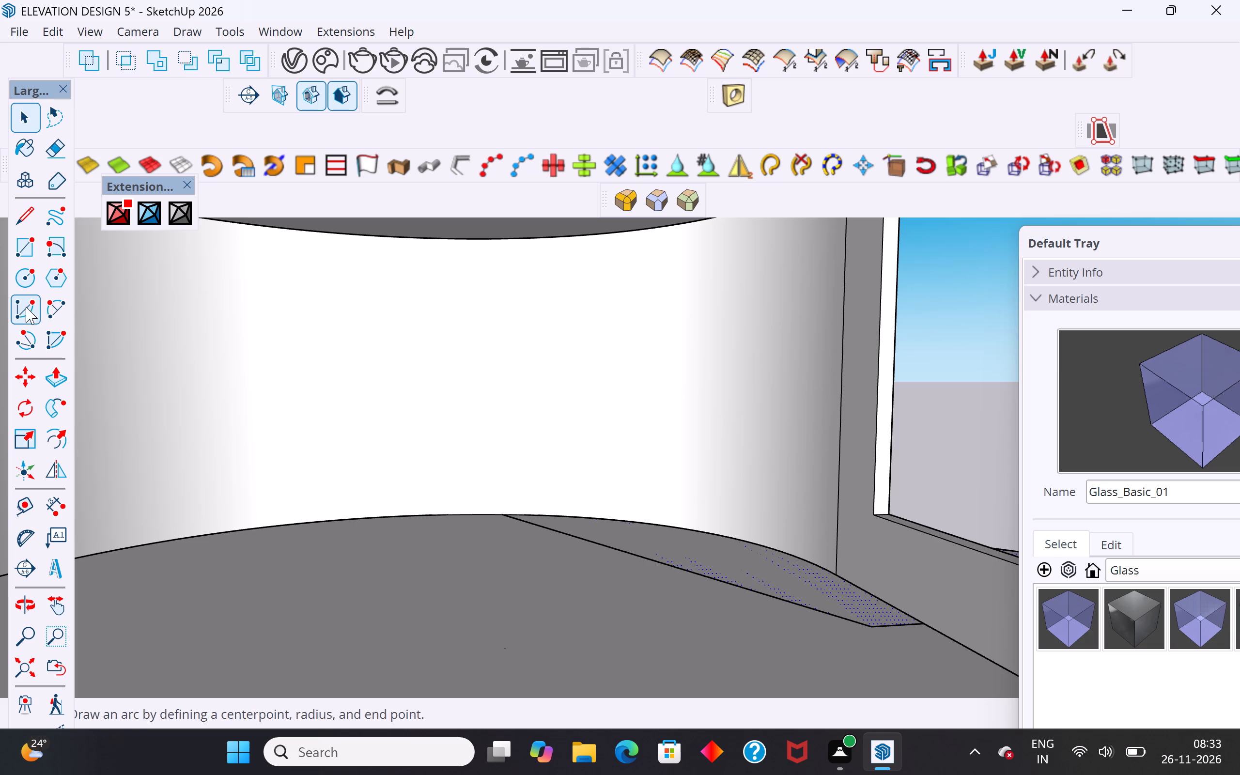
click(53, 305)
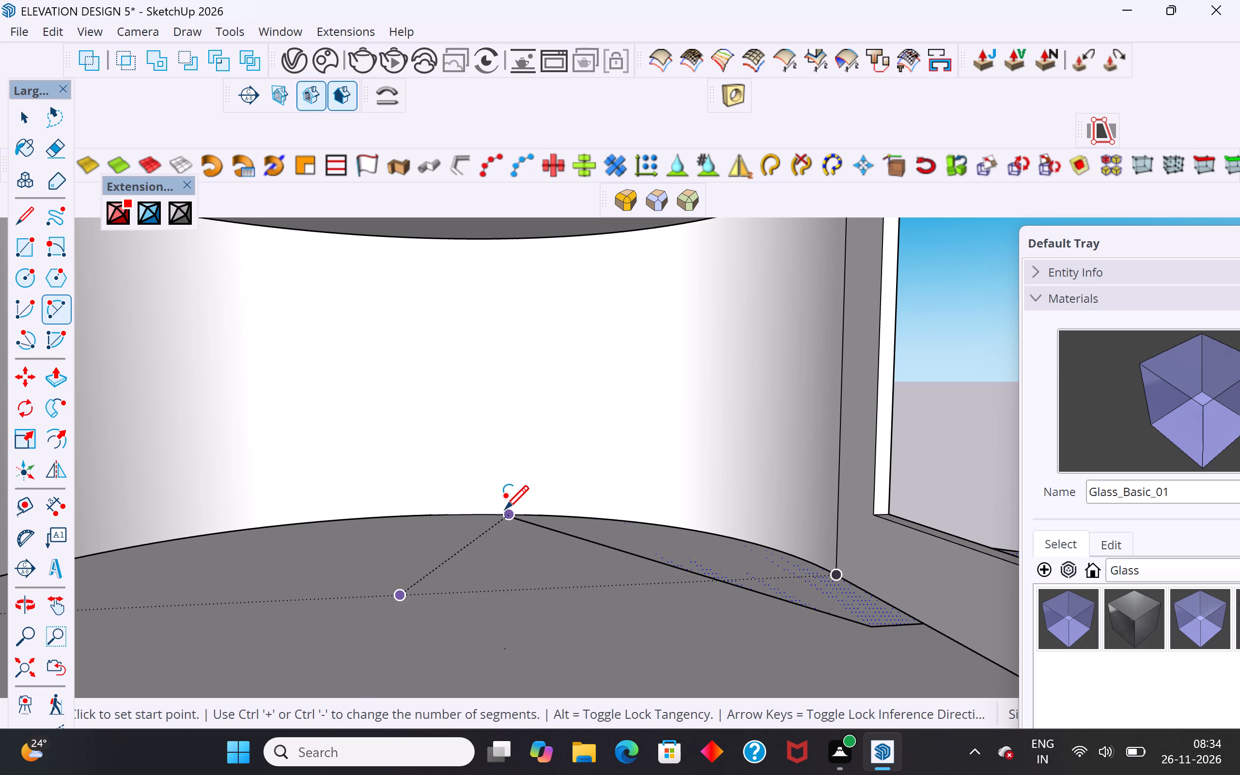
click(501, 513)
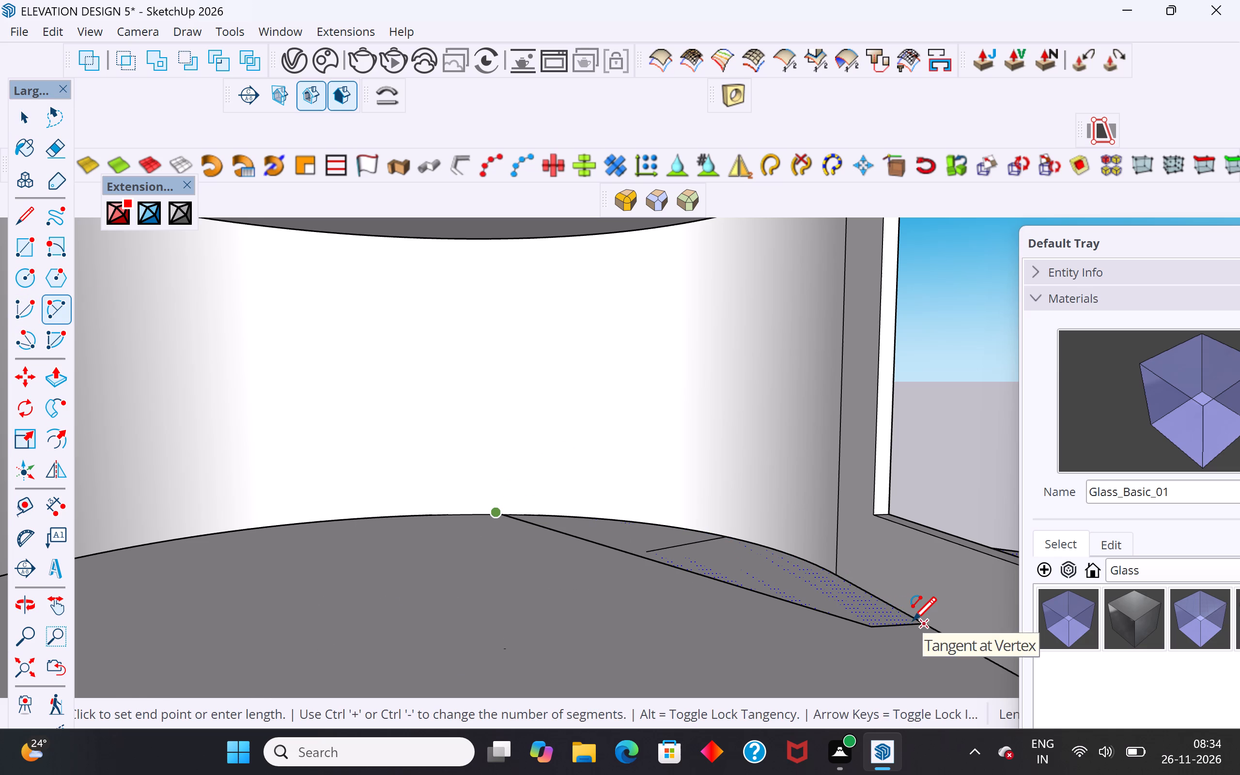
click(870, 629)
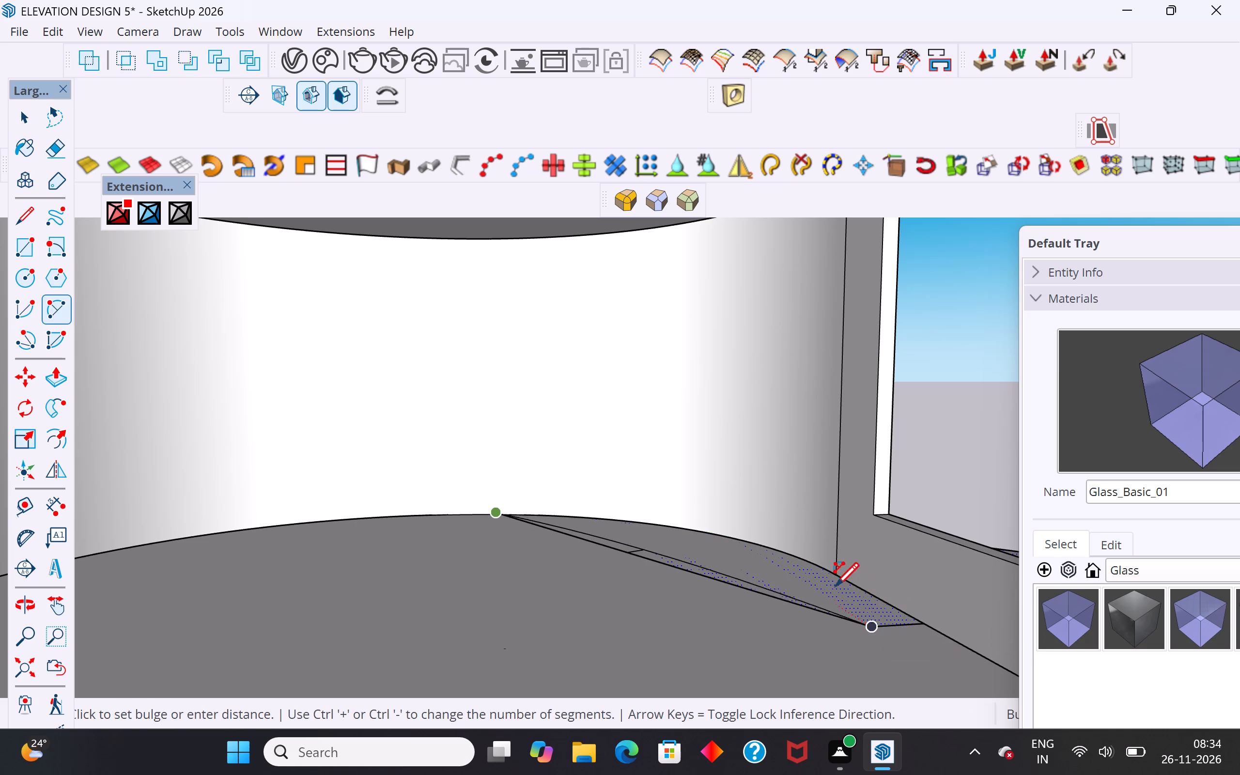
click(824, 572)
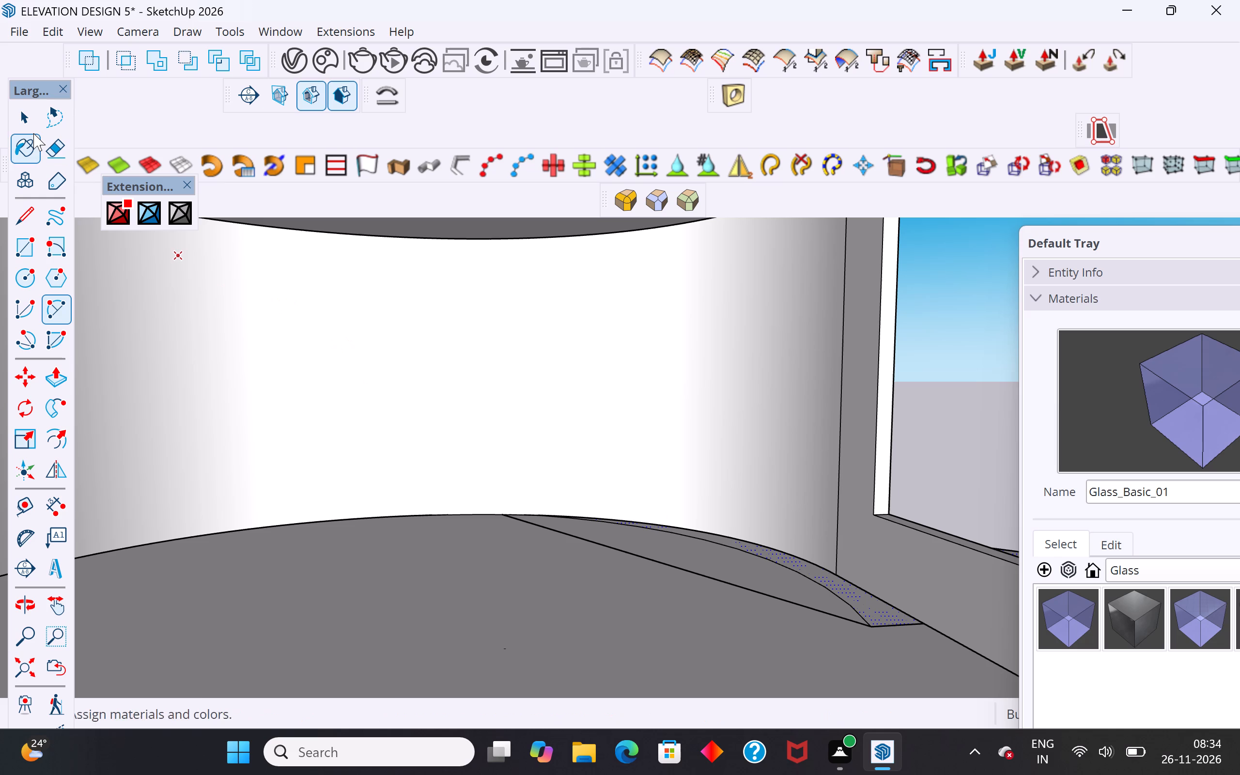
Erase the straight diagonal edge so only the arc bounds the narrow floor strip along the curved wall.
click(30, 125)
click(46, 144)
drag(784, 574, 780, 590)
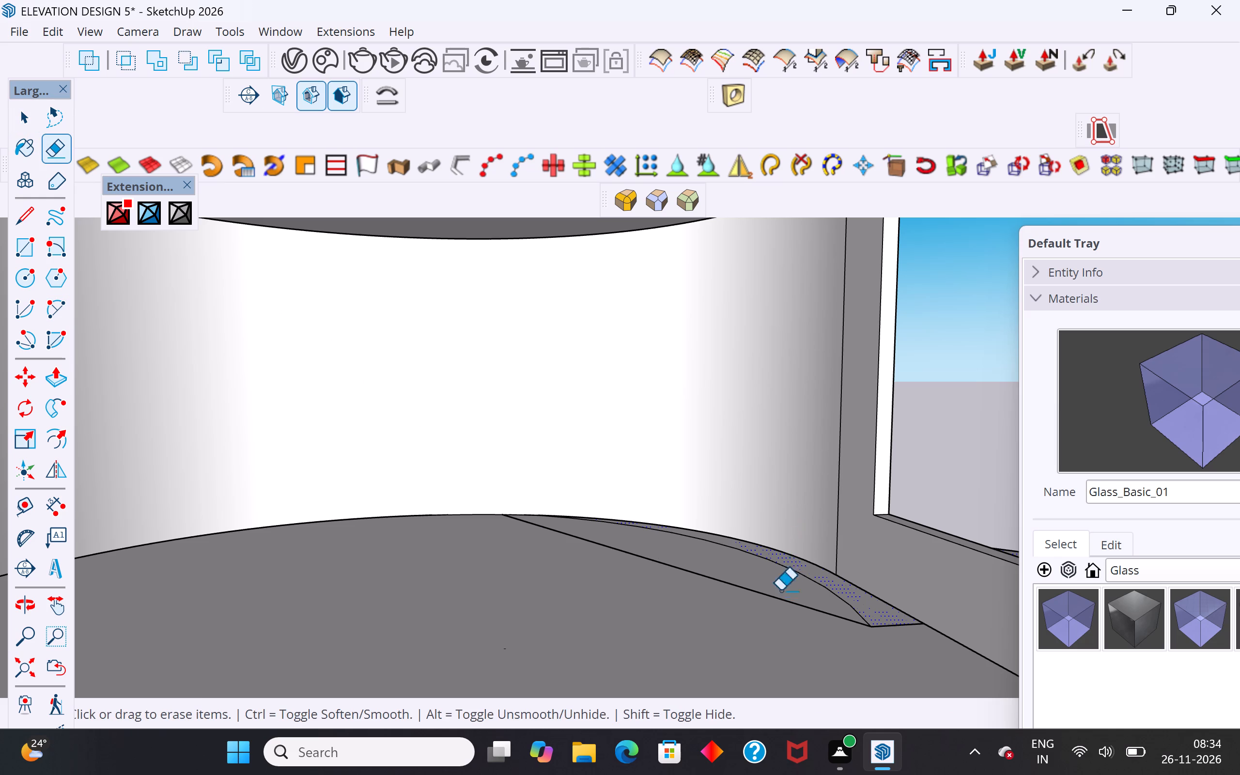
drag(780, 590, 766, 626)
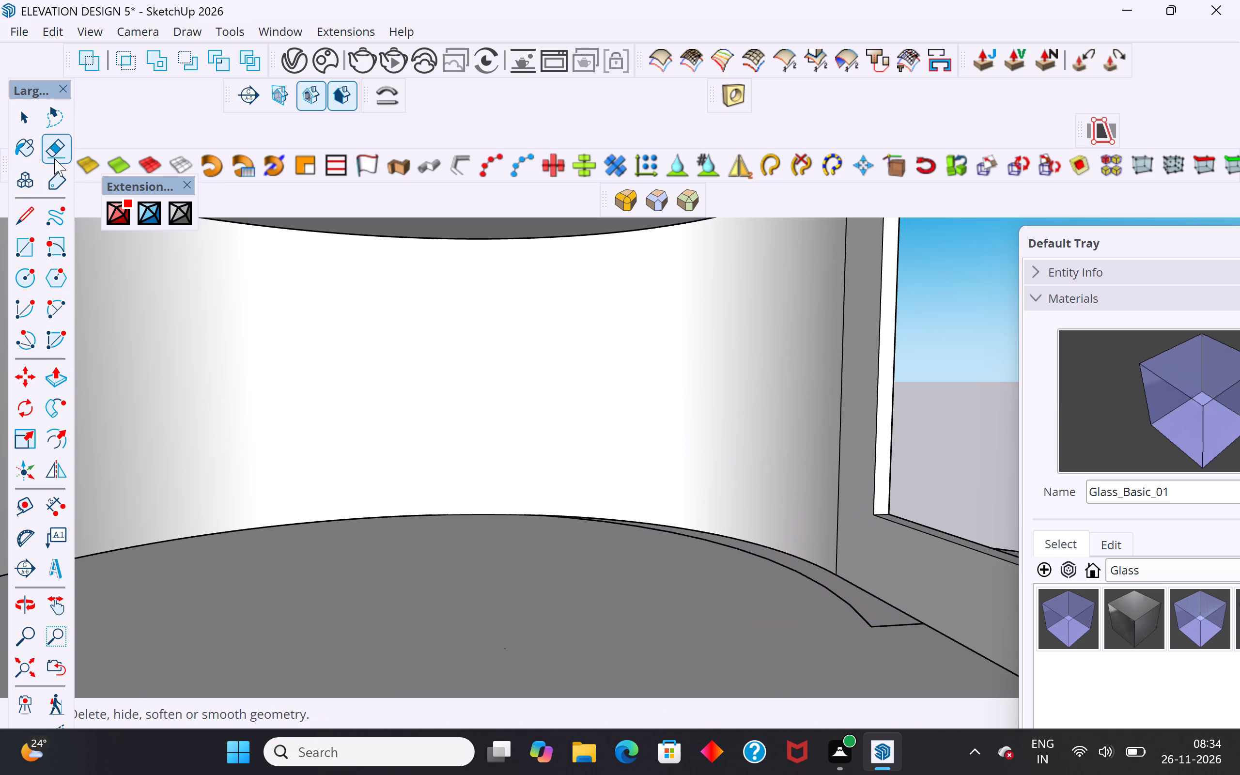
click(32, 123)
click(939, 416)
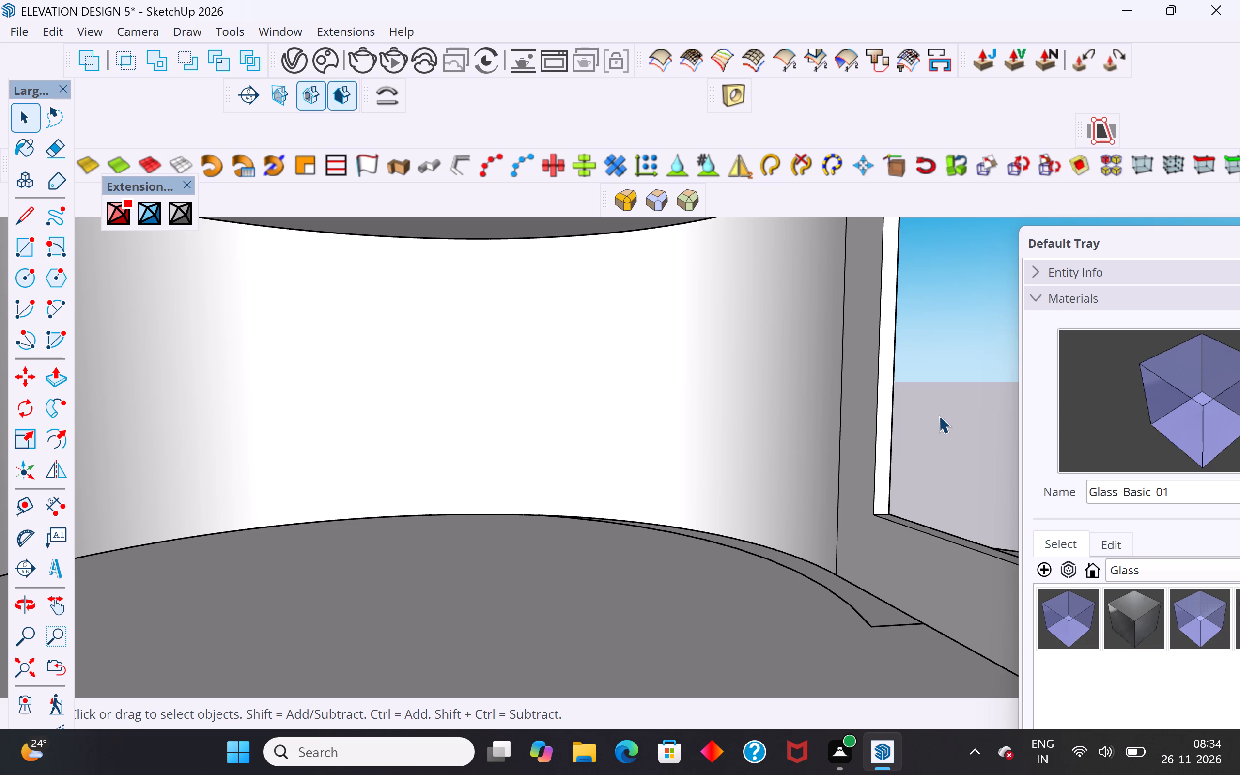
Draw a second two-point arc from the curved wall's floor edge to the strip's outer corner, bulging to follow the wall.
click(886, 612)
click(51, 302)
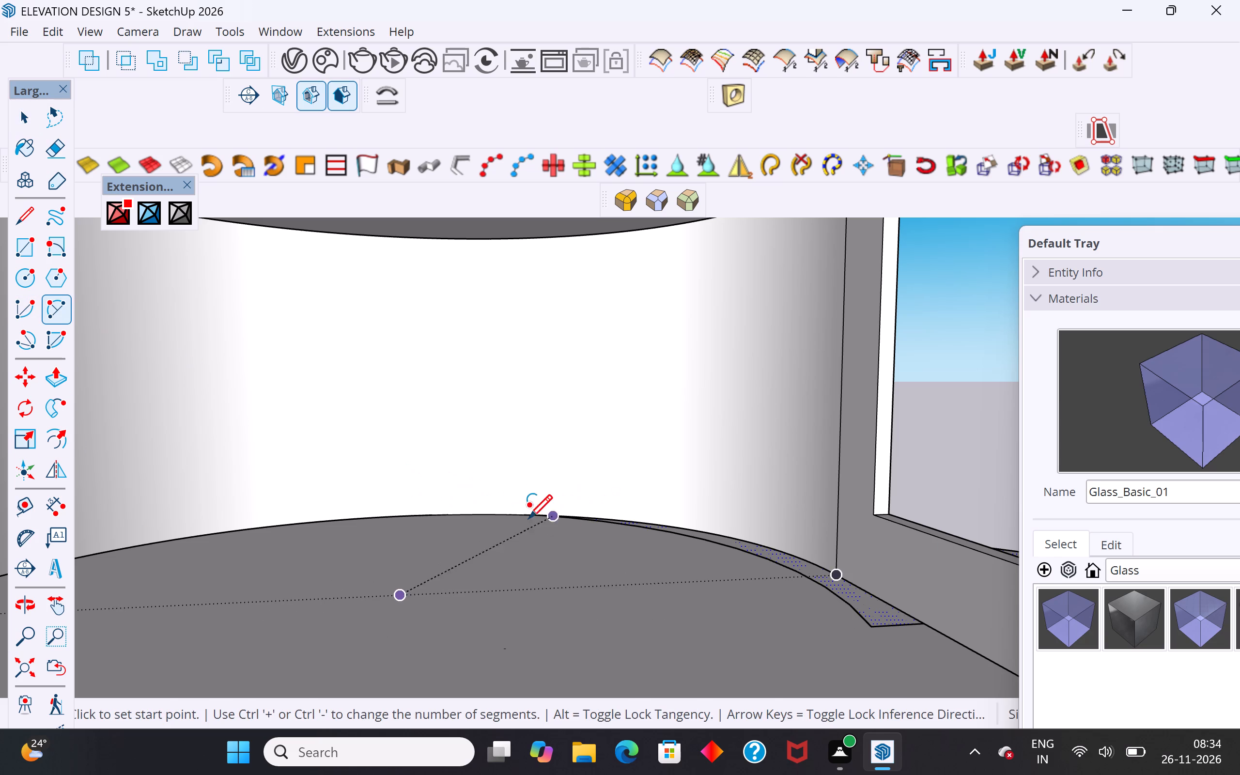
click(502, 514)
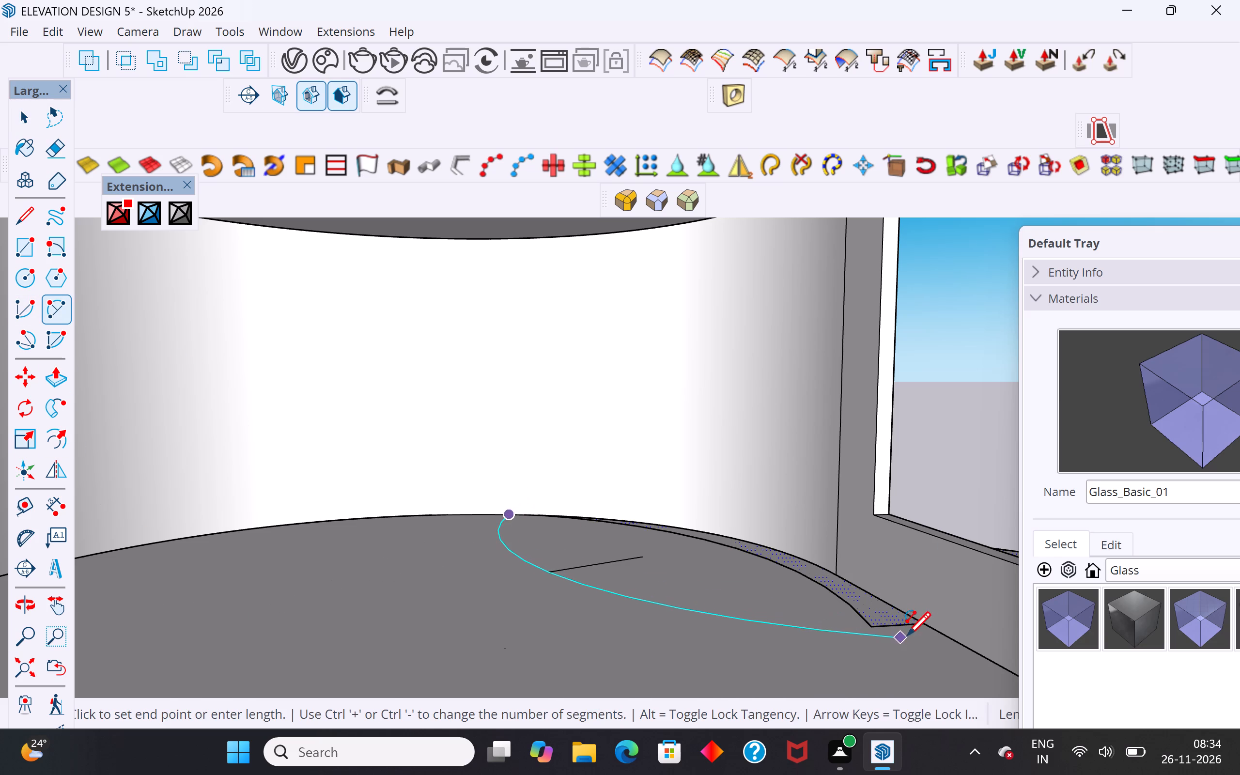
click(924, 627)
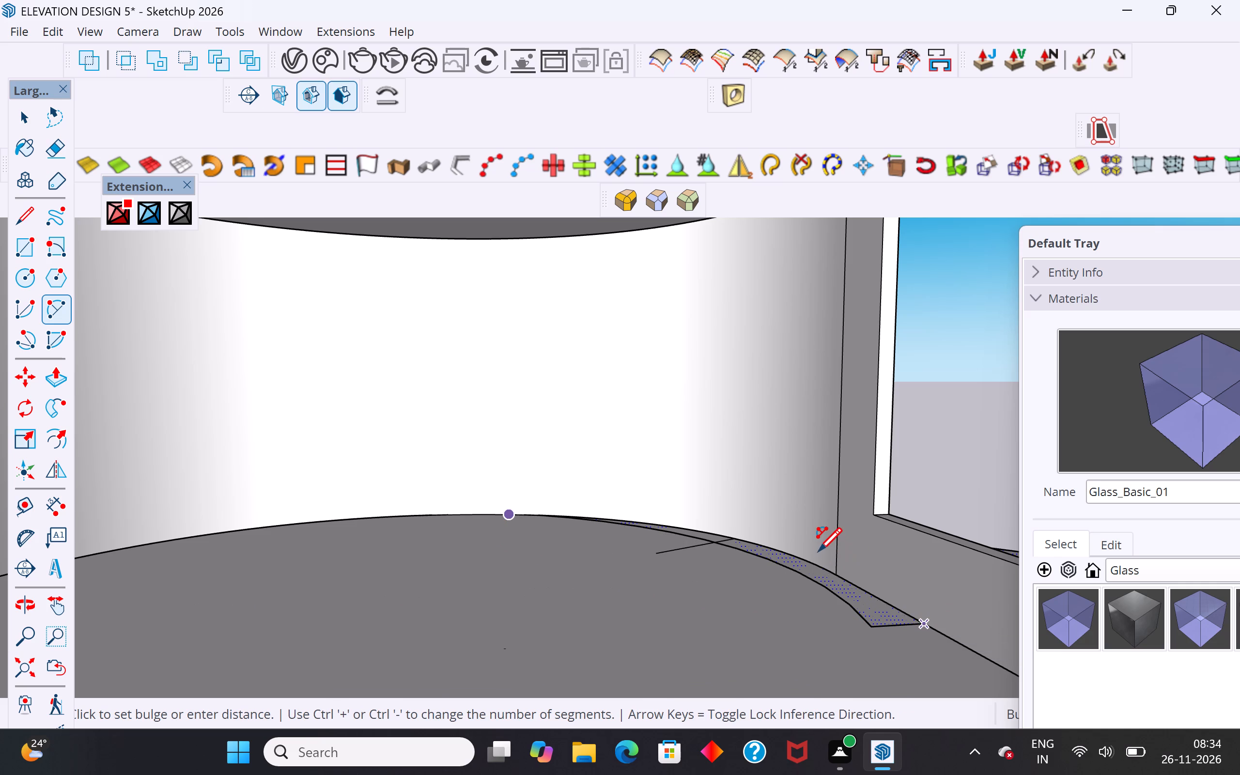
scroll(765, 547, up, 7)
middle_drag(765, 547, 834, 612)
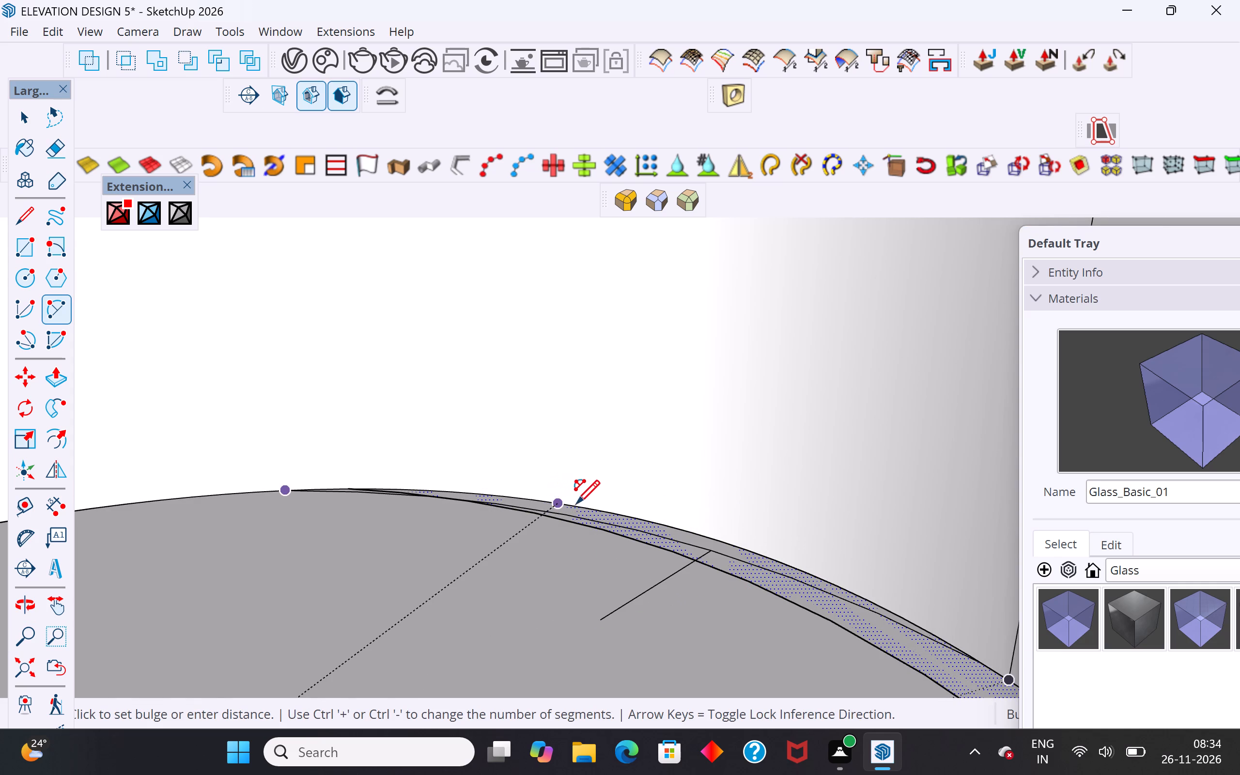
click(733, 541)
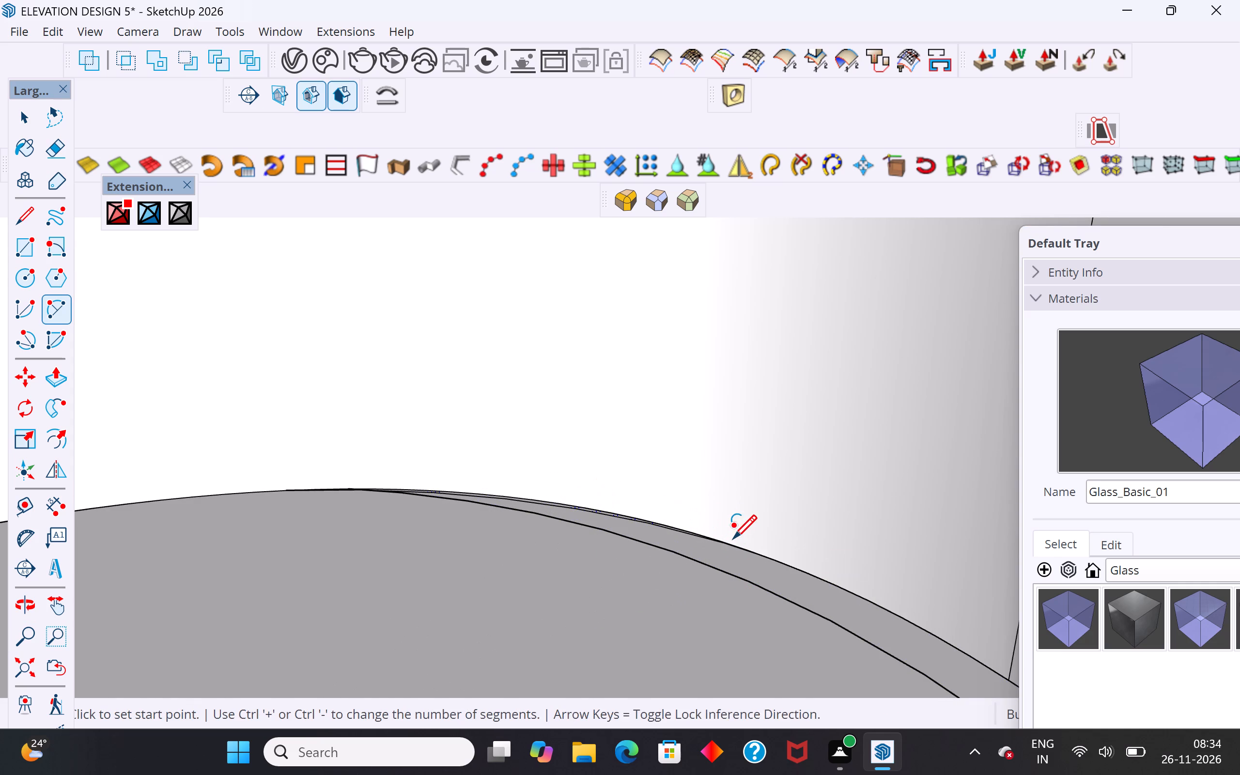
Erase the earlier arc edge so the floor strip merges with the room floor up to the new arc.
click(22, 123)
click(54, 154)
drag(681, 548, 651, 613)
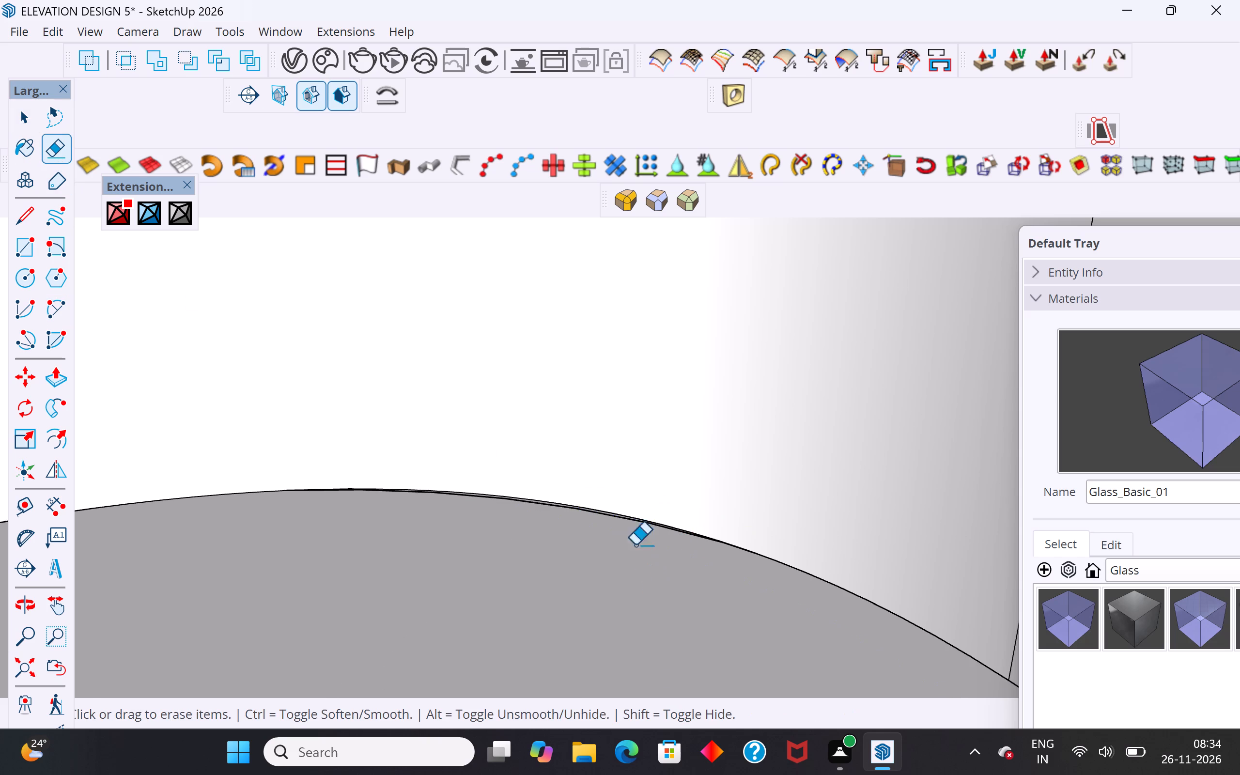
scroll(622, 505, up, 5)
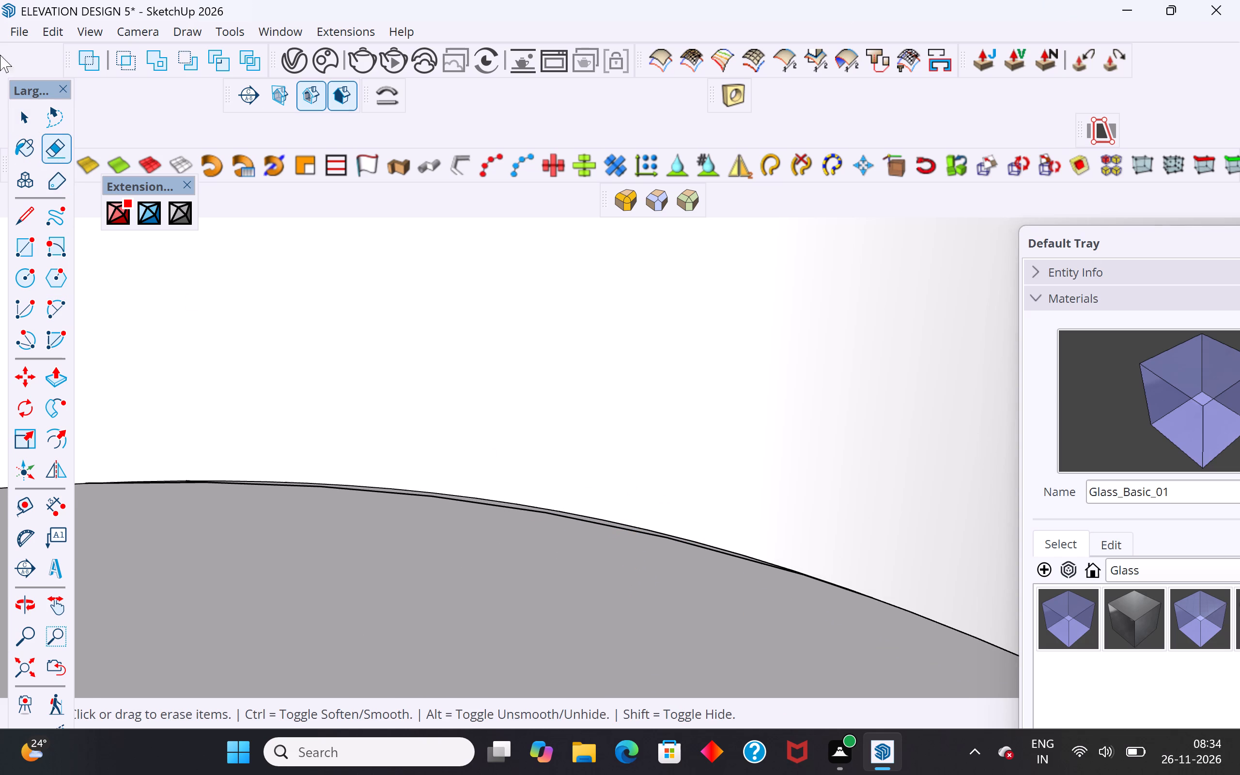
click(20, 117)
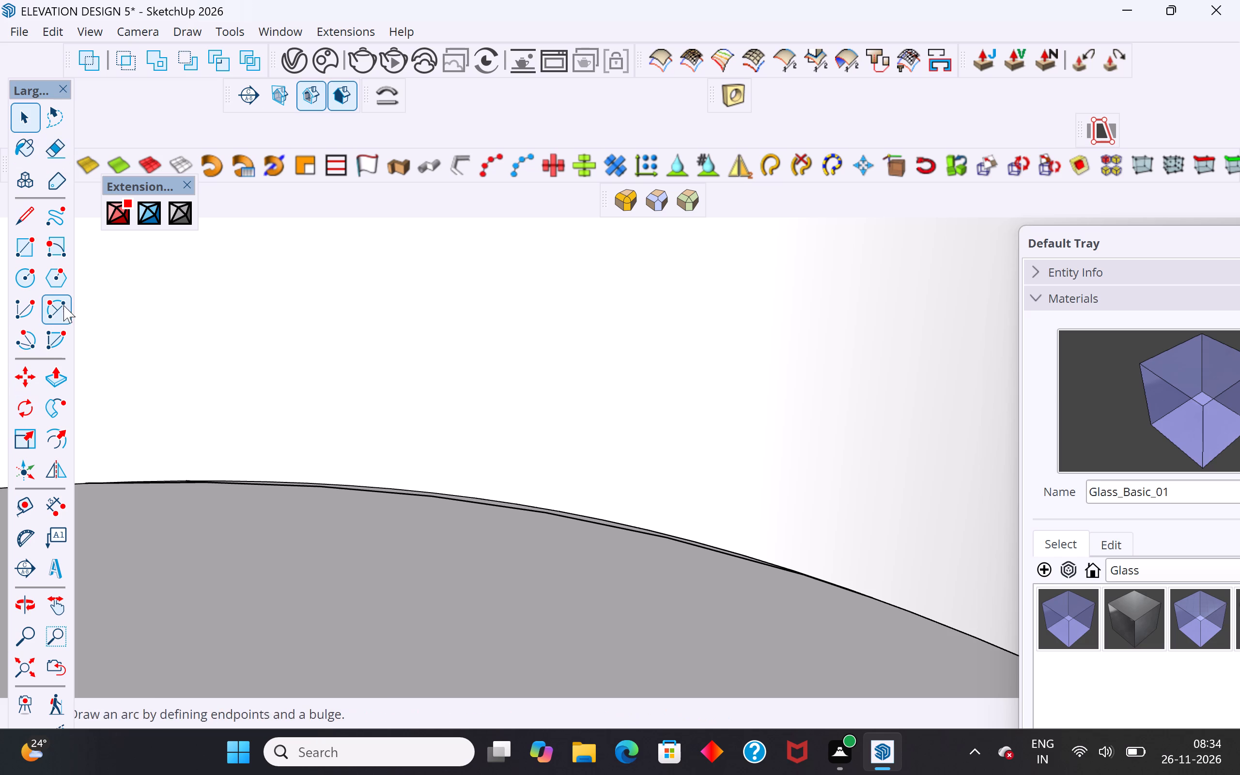
Draw a two-point arc across the narrow floor sliver at the curved wall, bulging to follow the wall's base.
click(63, 304)
click(82, 483)
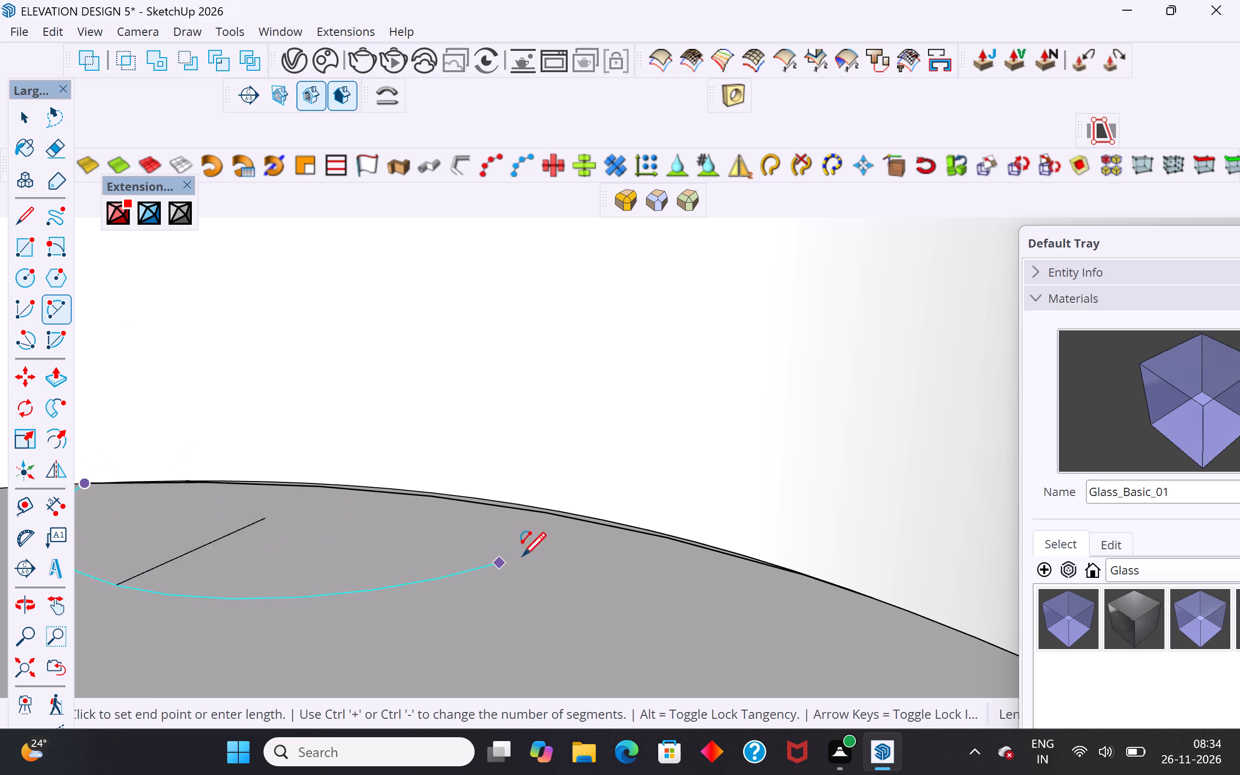
click(822, 587)
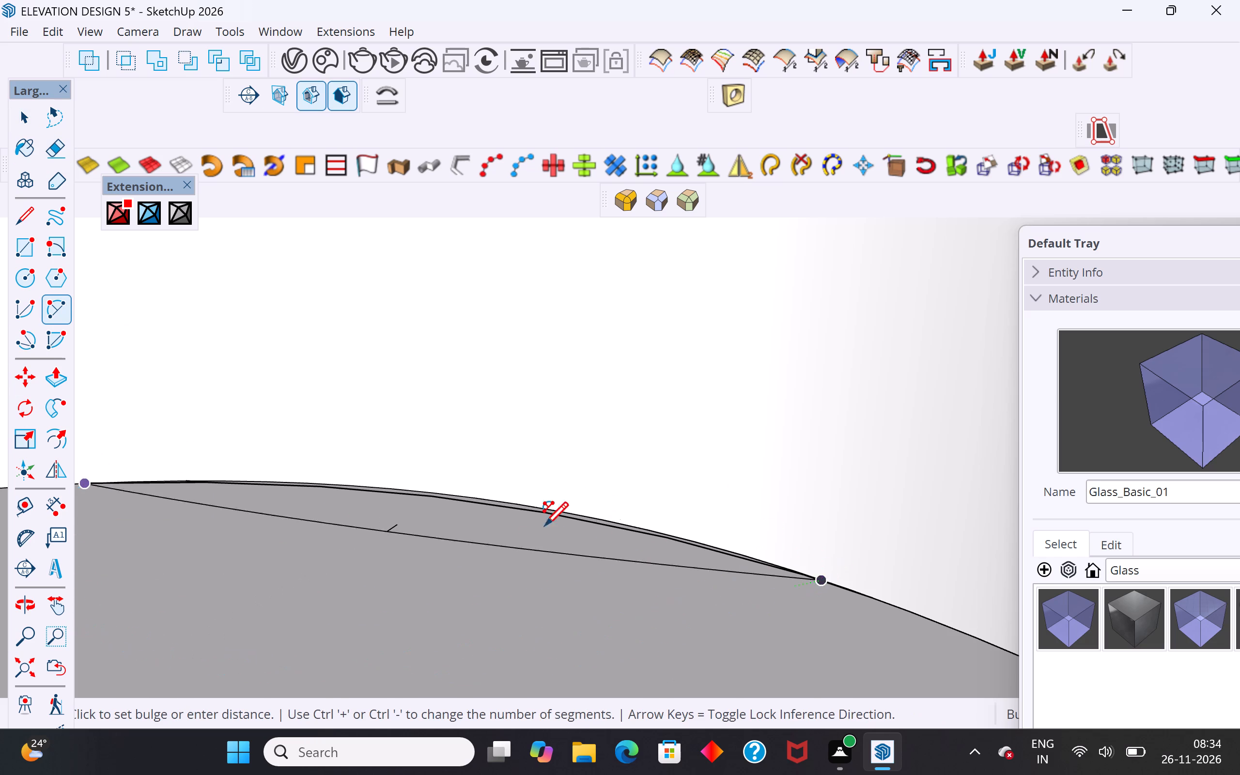
scroll(440, 491, up, 11)
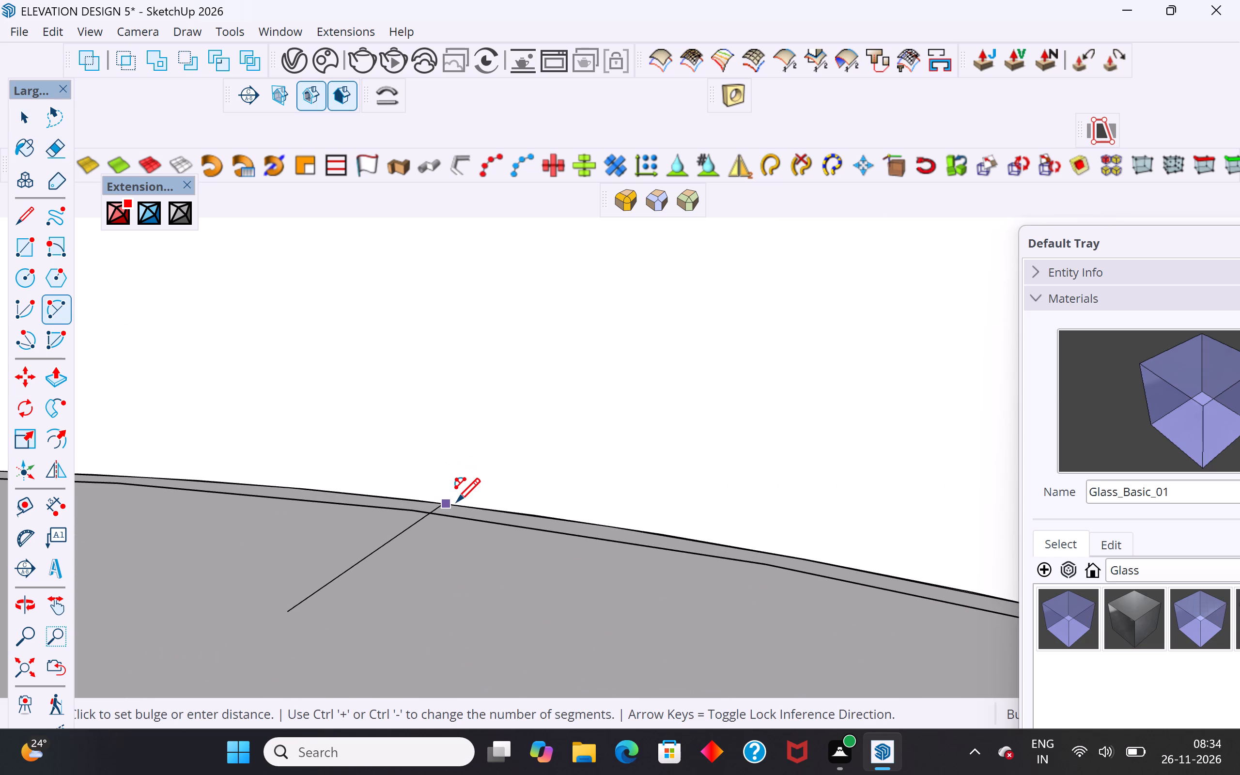
click(456, 504)
Inside the floor's group, draw a two-point arc along the curved wall's floor edge, tangent to the edge, and close the group.
click(26, 115)
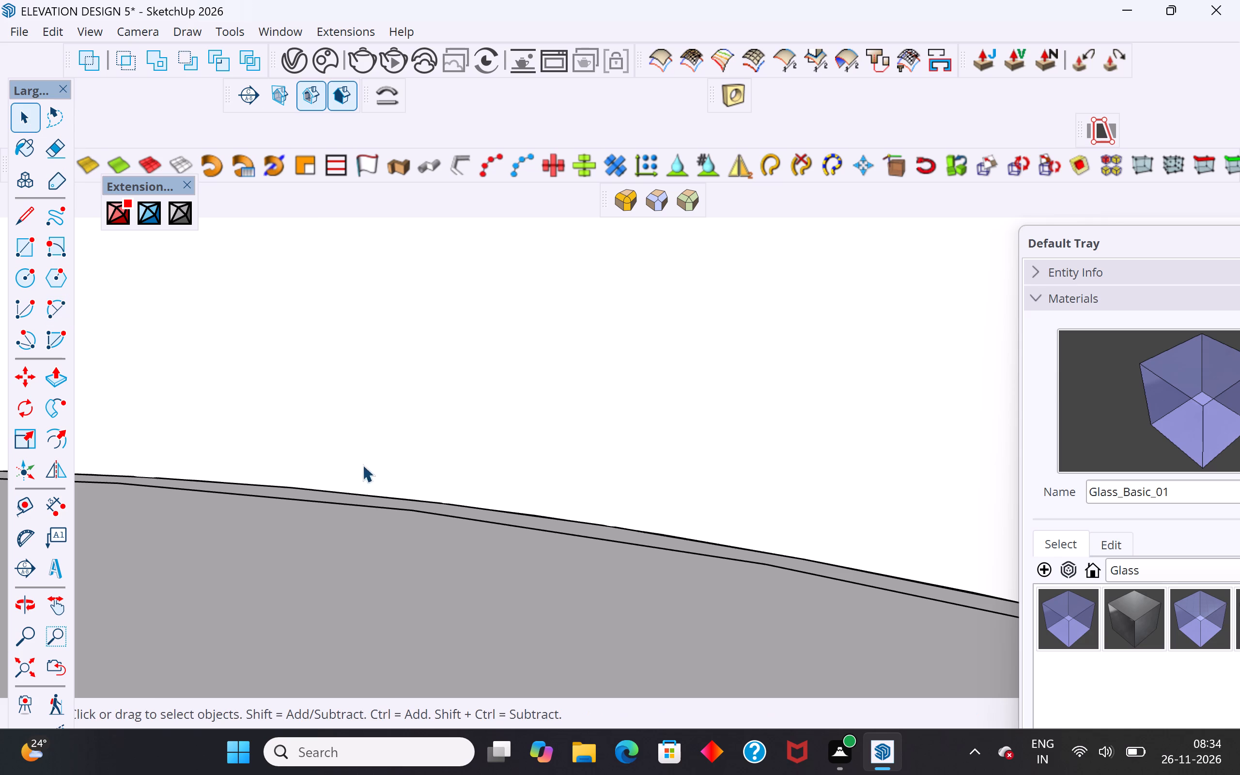
double_click(432, 549)
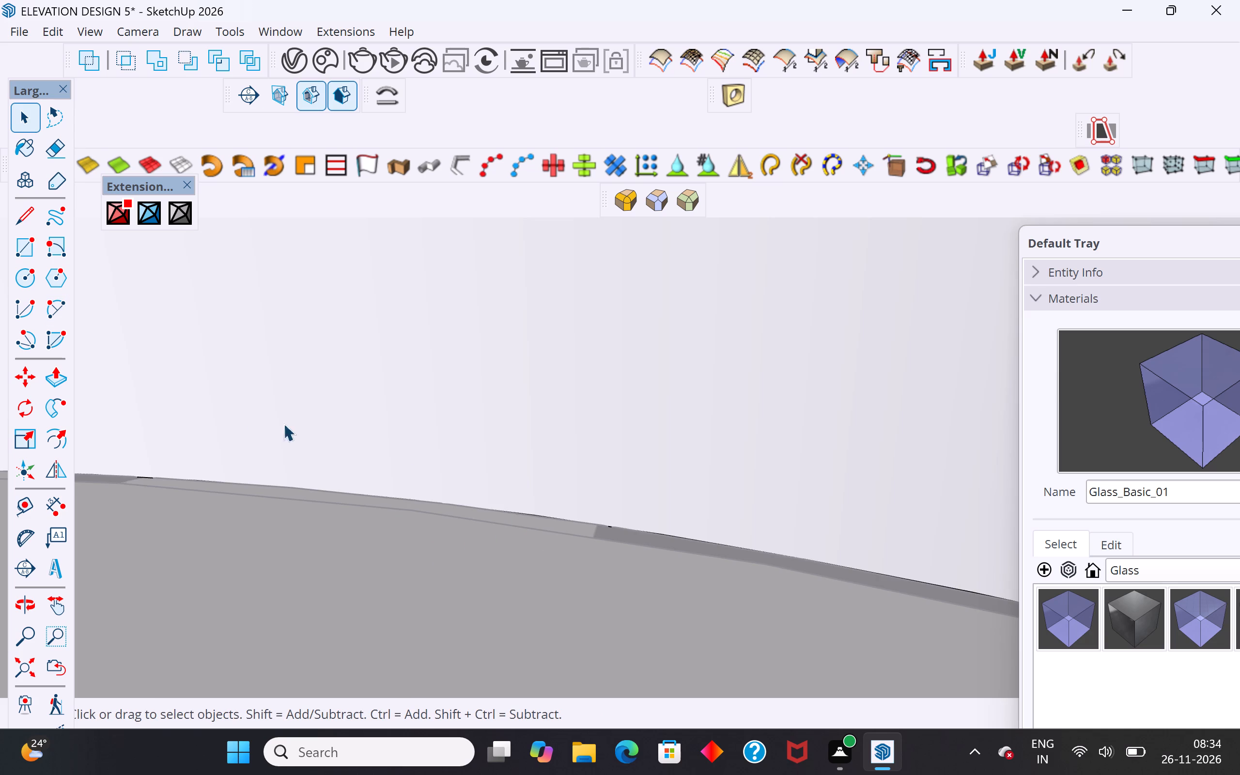
scroll(544, 535, down, 12)
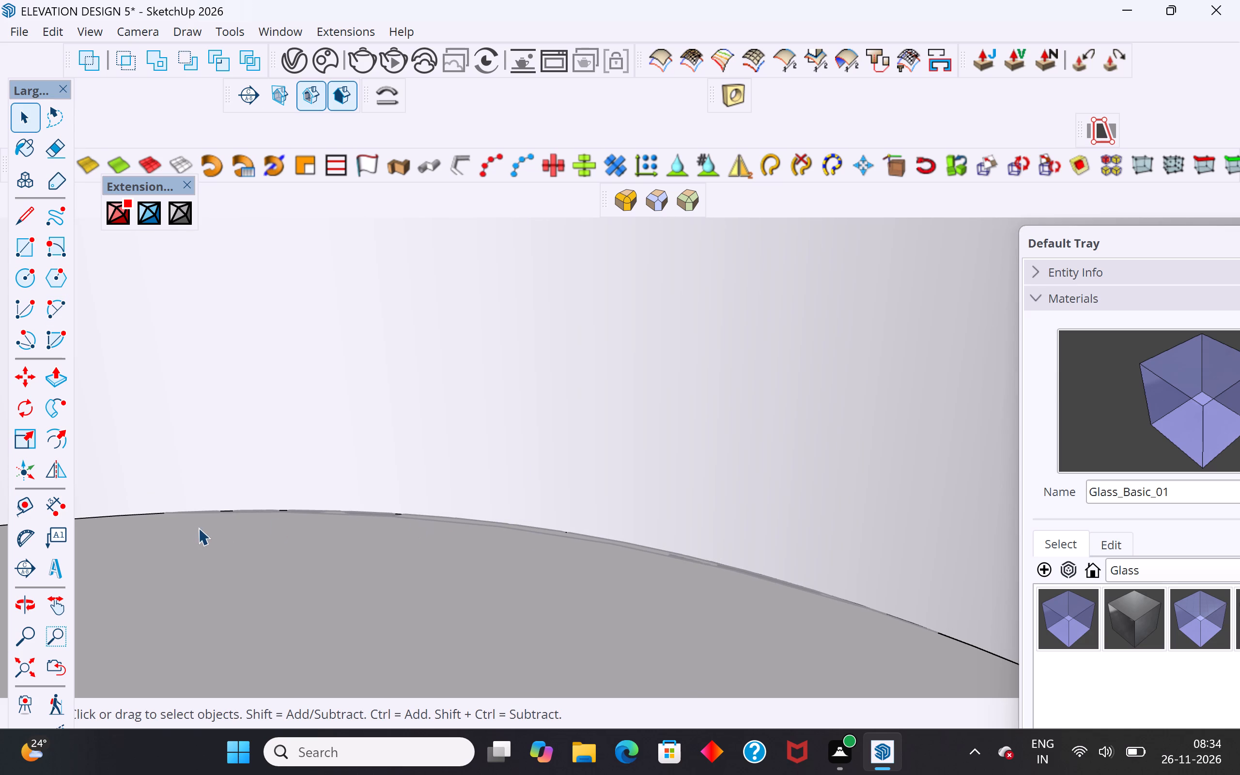
click(48, 302)
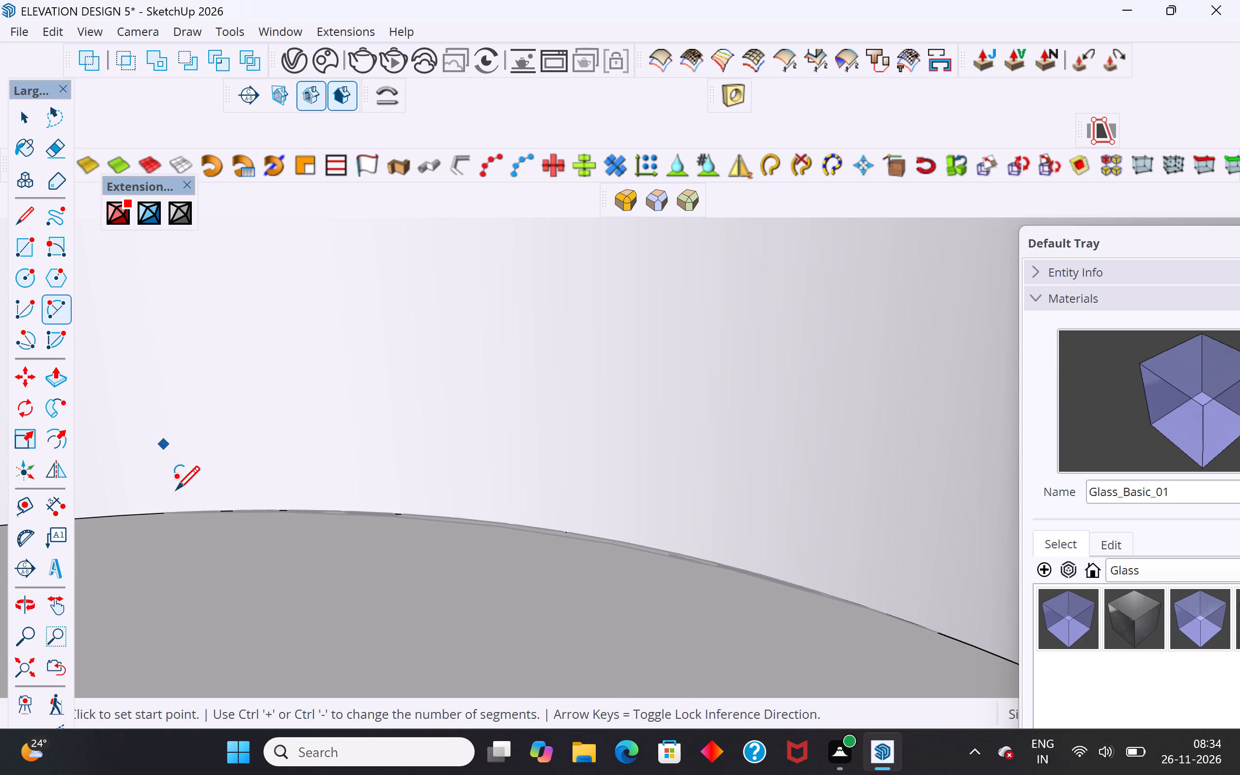
click(166, 517)
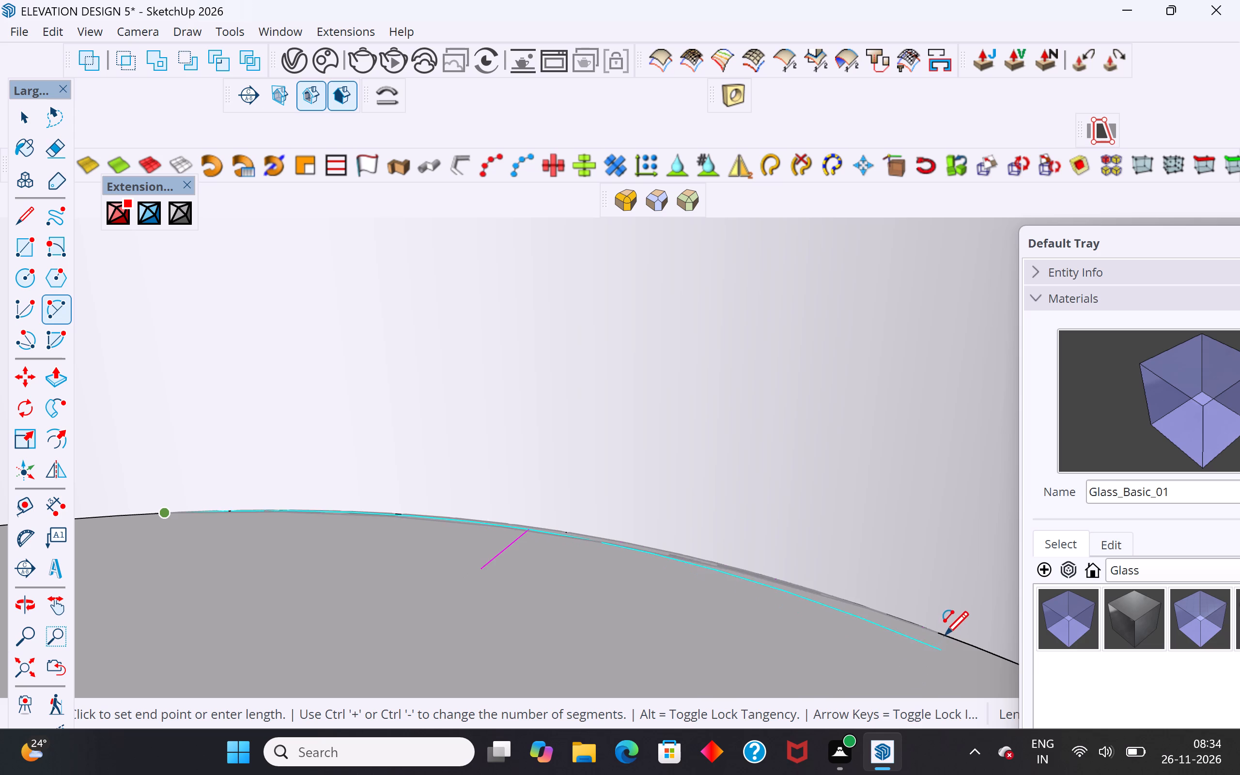
click(945, 635)
scroll(547, 531, up, 10)
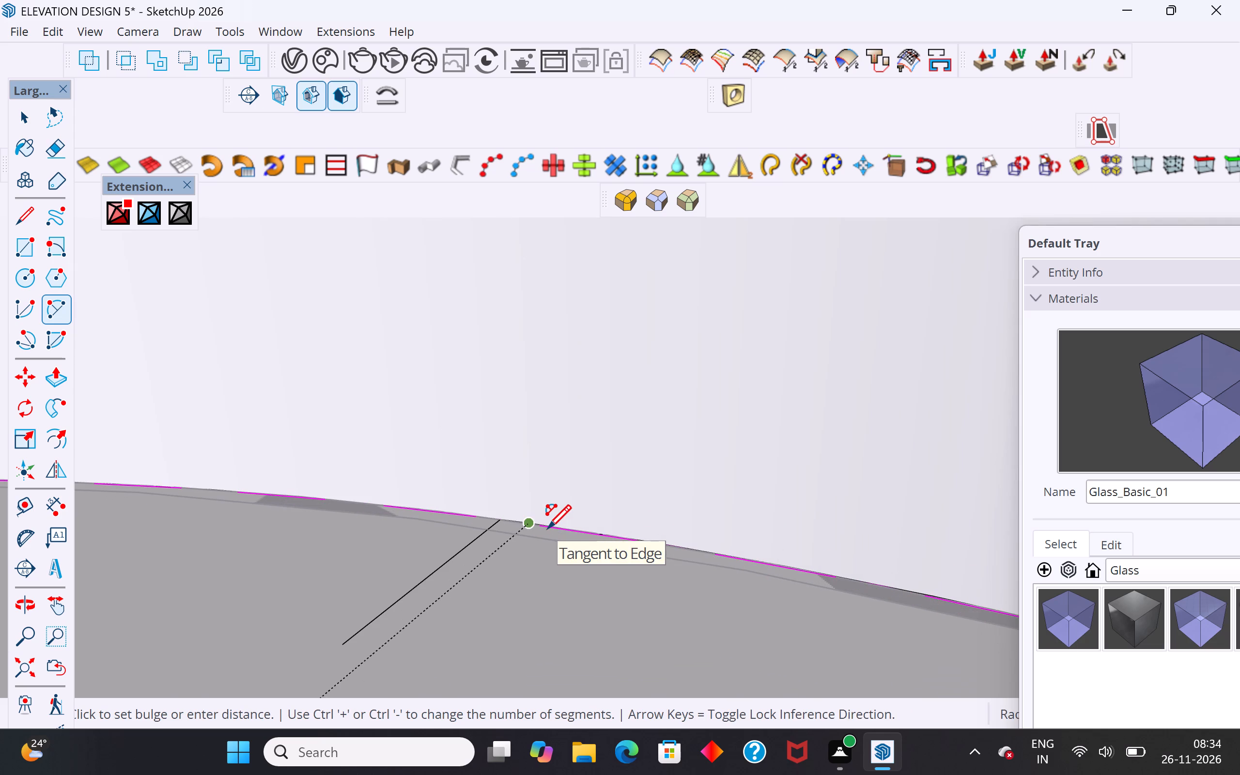
click(547, 530)
click(34, 117)
click(424, 507)
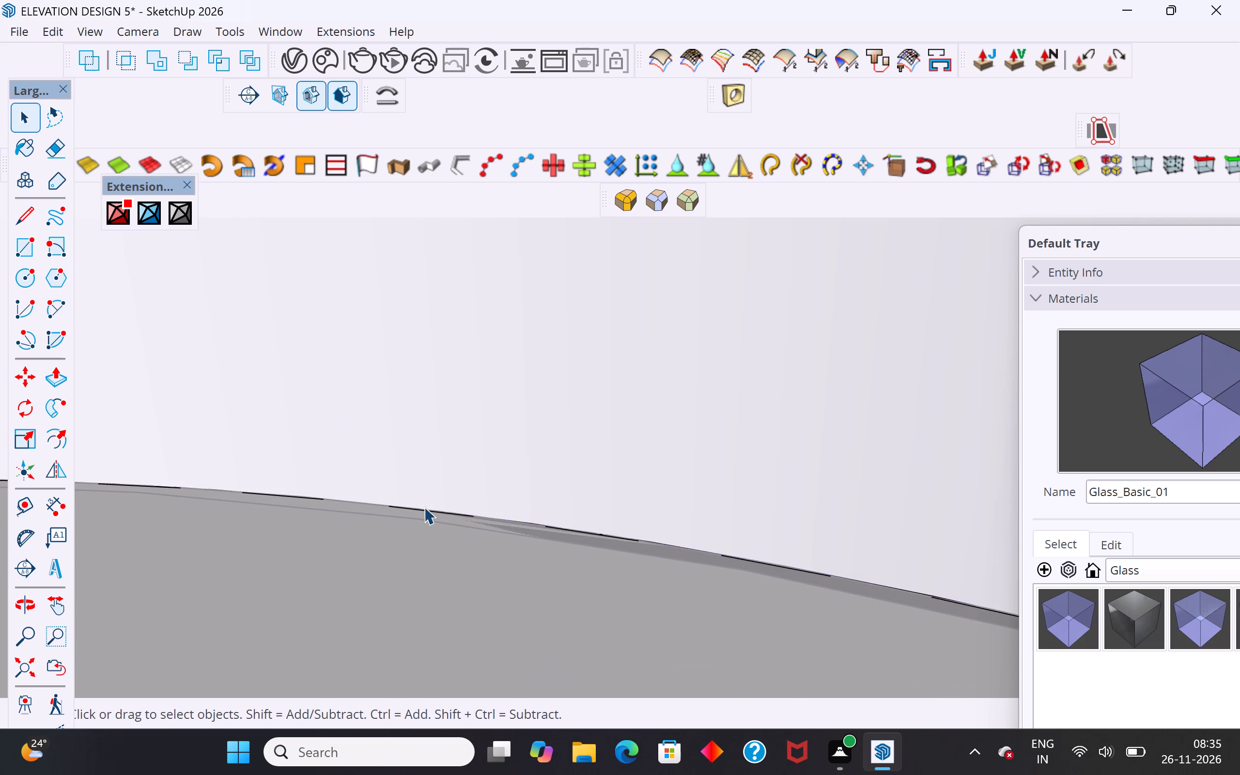
click(439, 526)
scroll(491, 465, down, 2)
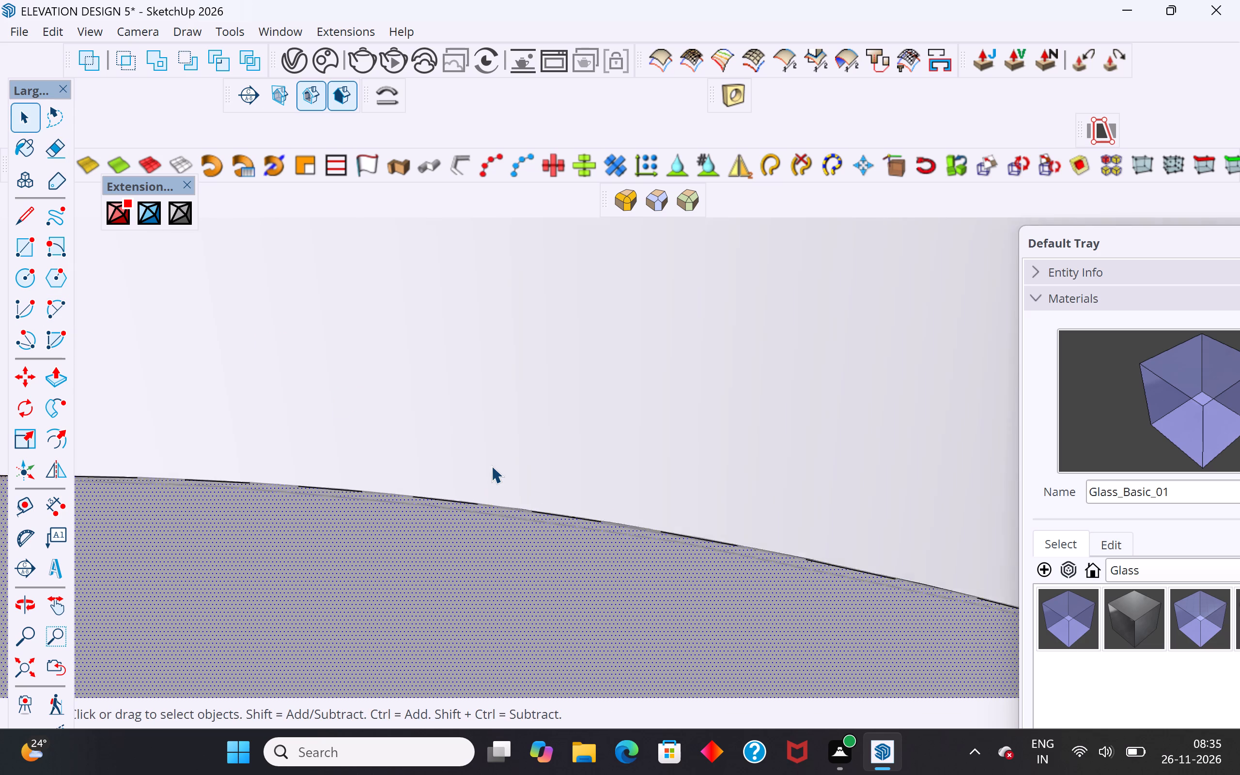
scroll(491, 465, down, 20)
scroll(491, 465, down, 2)
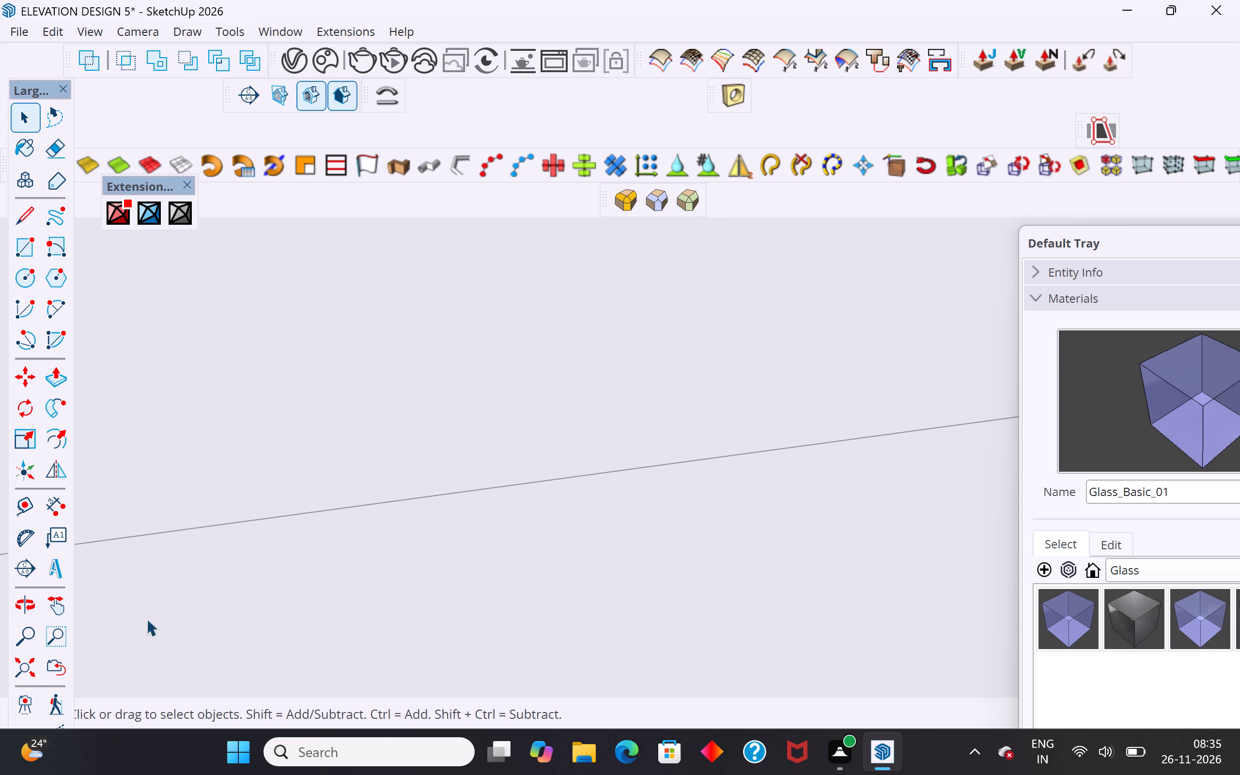
click(16, 672)
click(645, 460)
Erase the inner leftover arc running just inside the curved wall's floor edge.
scroll(588, 367, up, 3)
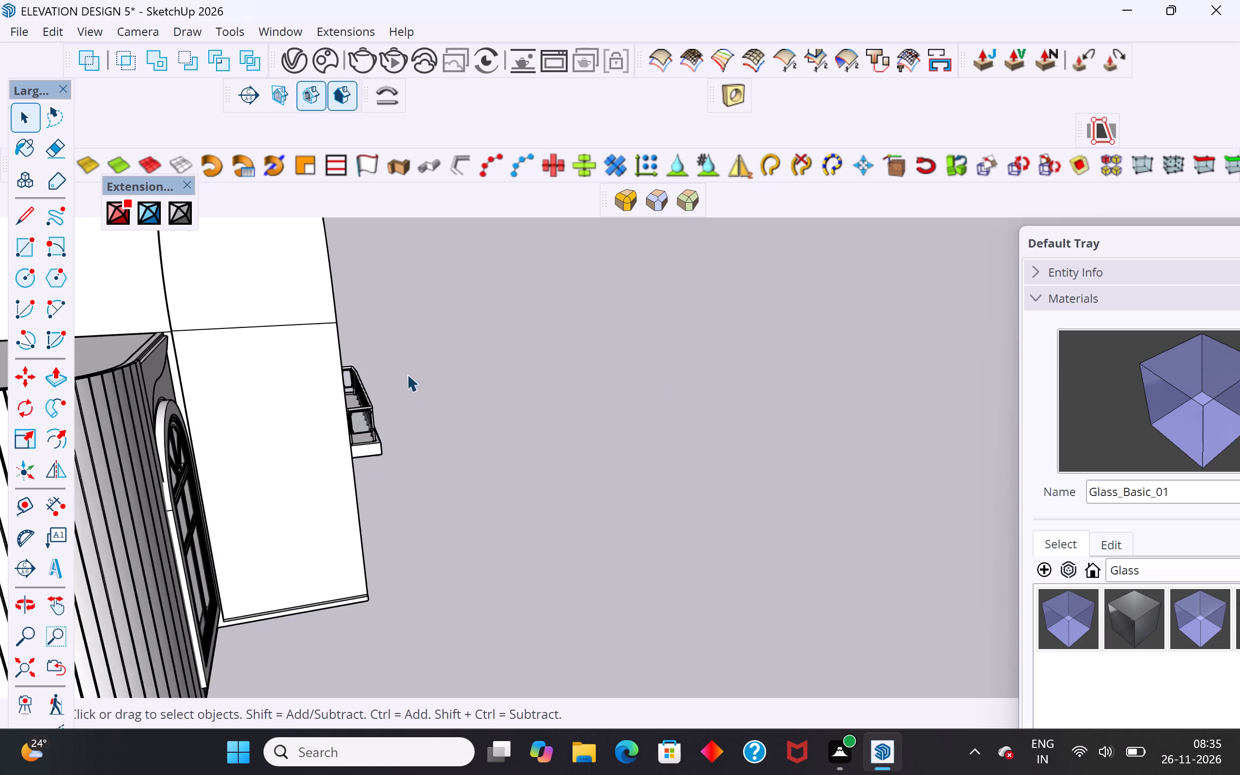
middle_drag(346, 388, 113, 442)
scroll(430, 304, up, 2)
scroll(247, 562, down, 4)
middle_drag(744, 249, 448, 220)
scroll(538, 307, up, 15)
middle_drag(633, 499, 770, 522)
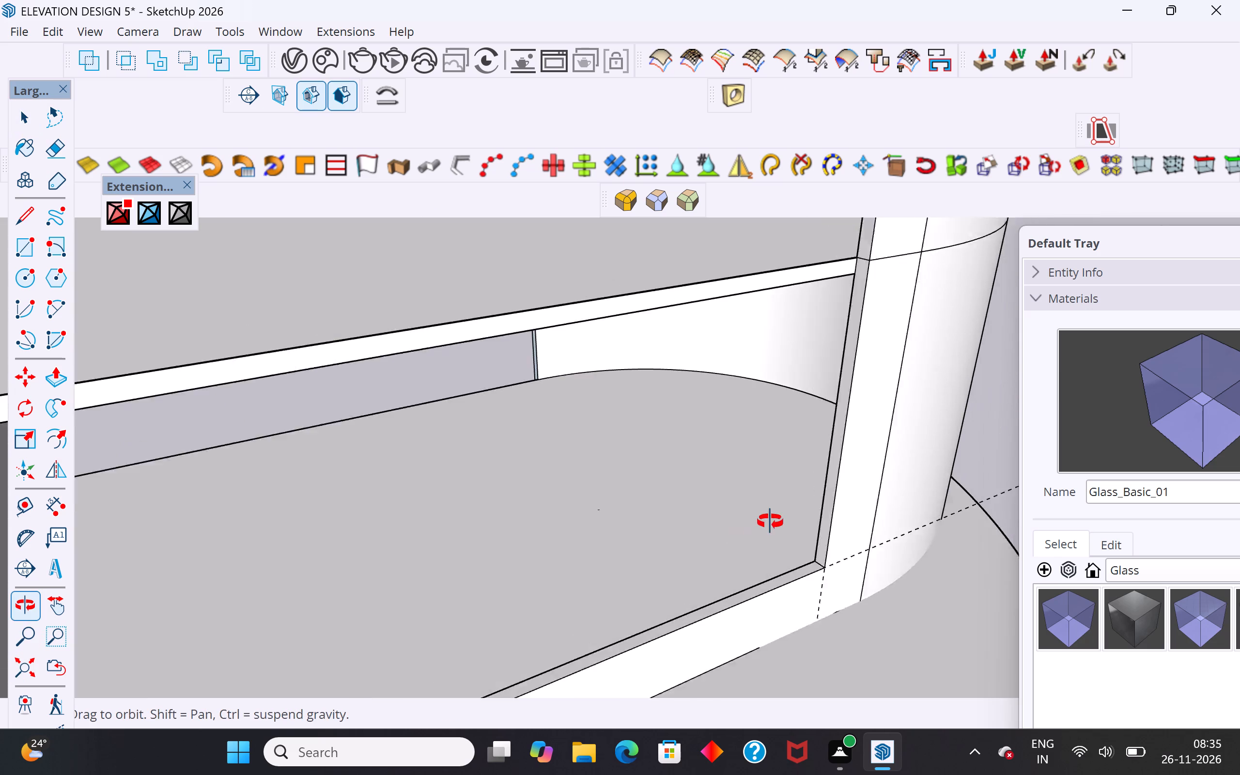
middle_drag(770, 522, 780, 520)
scroll(856, 469, up, 9)
middle_drag(589, 539, 773, 542)
scroll(918, 355, up, 2)
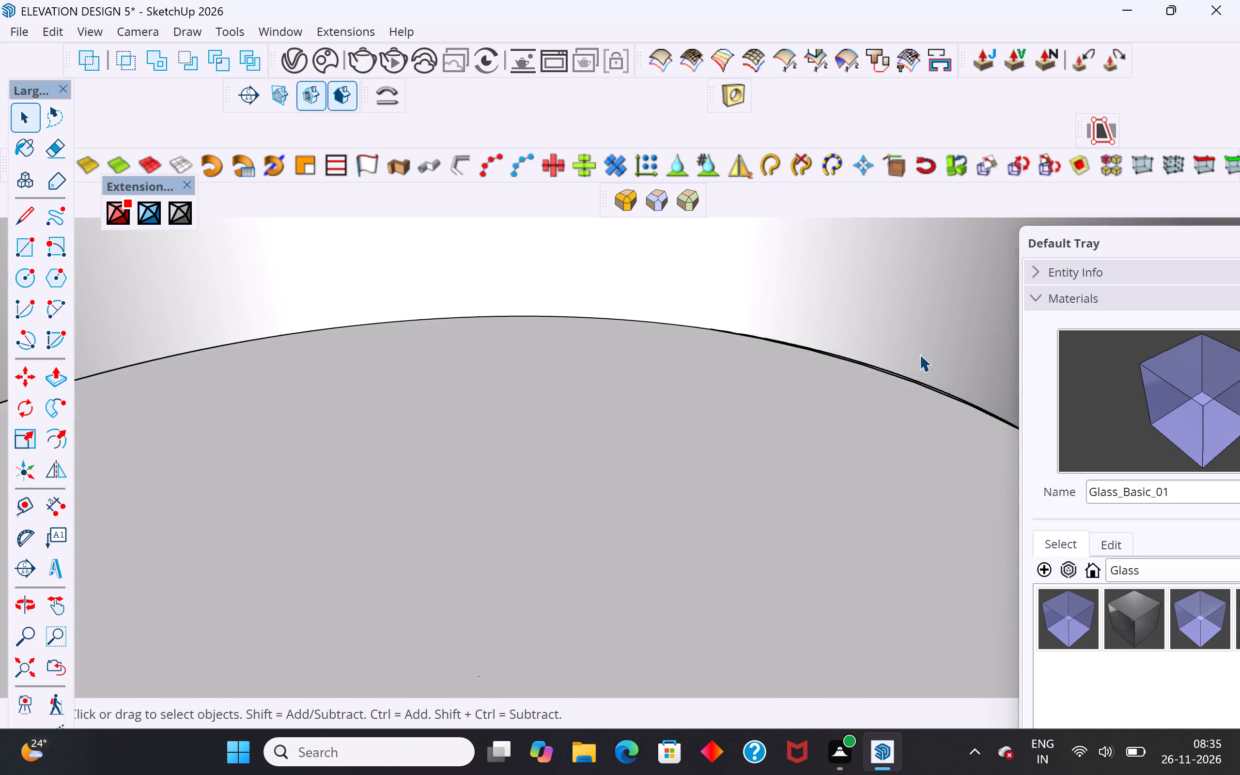
scroll(919, 354, up, 11)
click(860, 411)
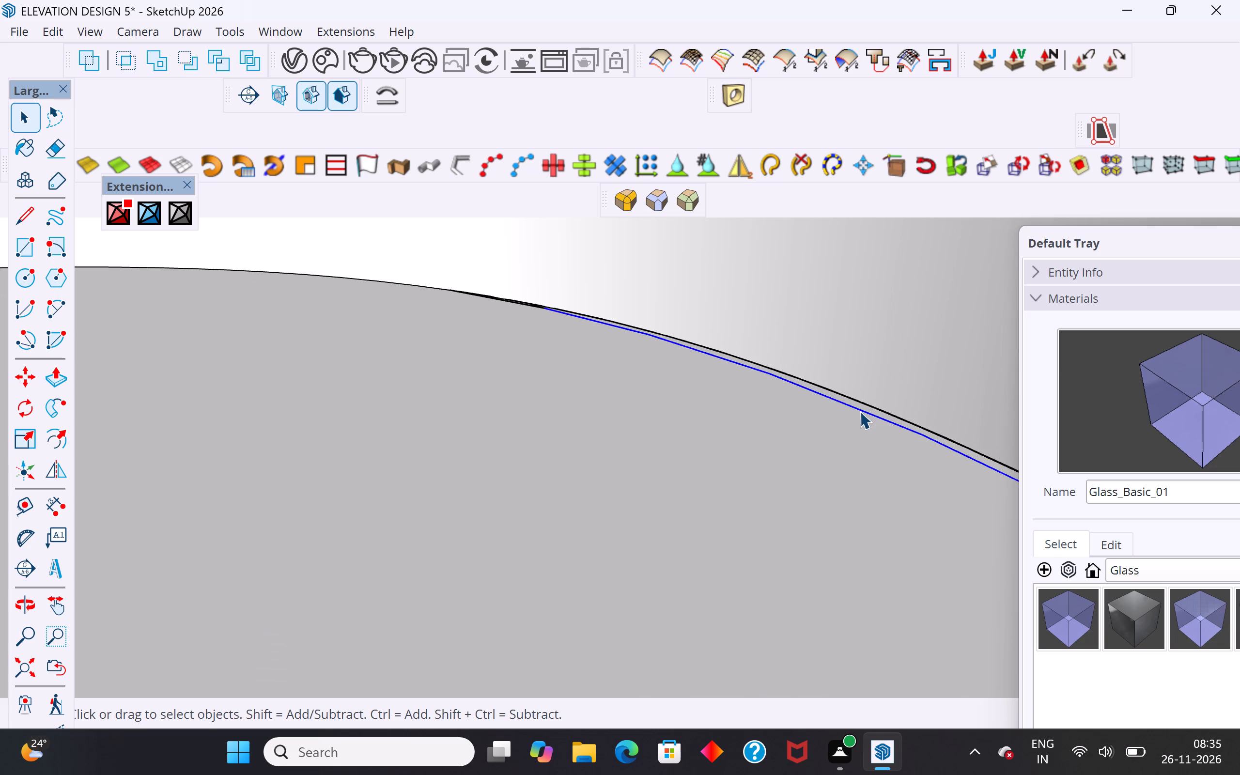
key(Delete)
Erase the stray short edge pieces left along the floor edge at the curved wall.
scroll(544, 278, up, 6)
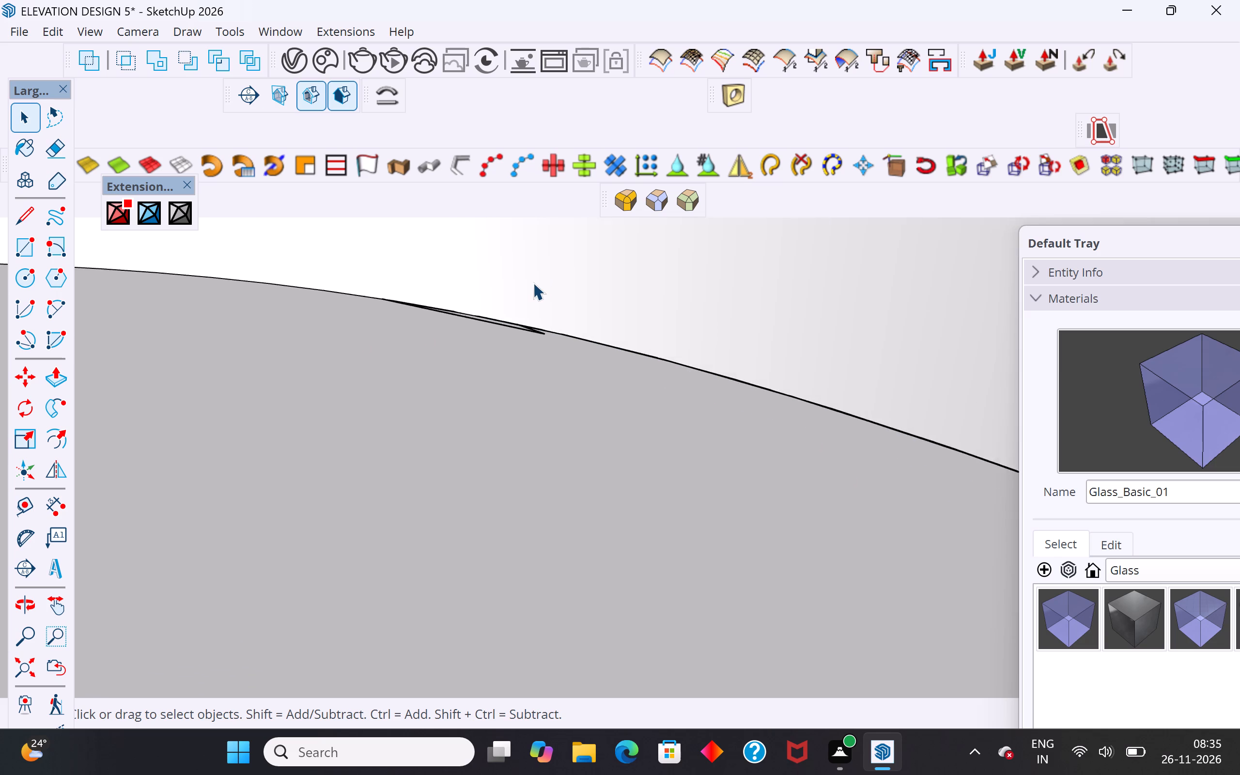
scroll(533, 282, up, 17)
click(542, 466)
key(Delete)
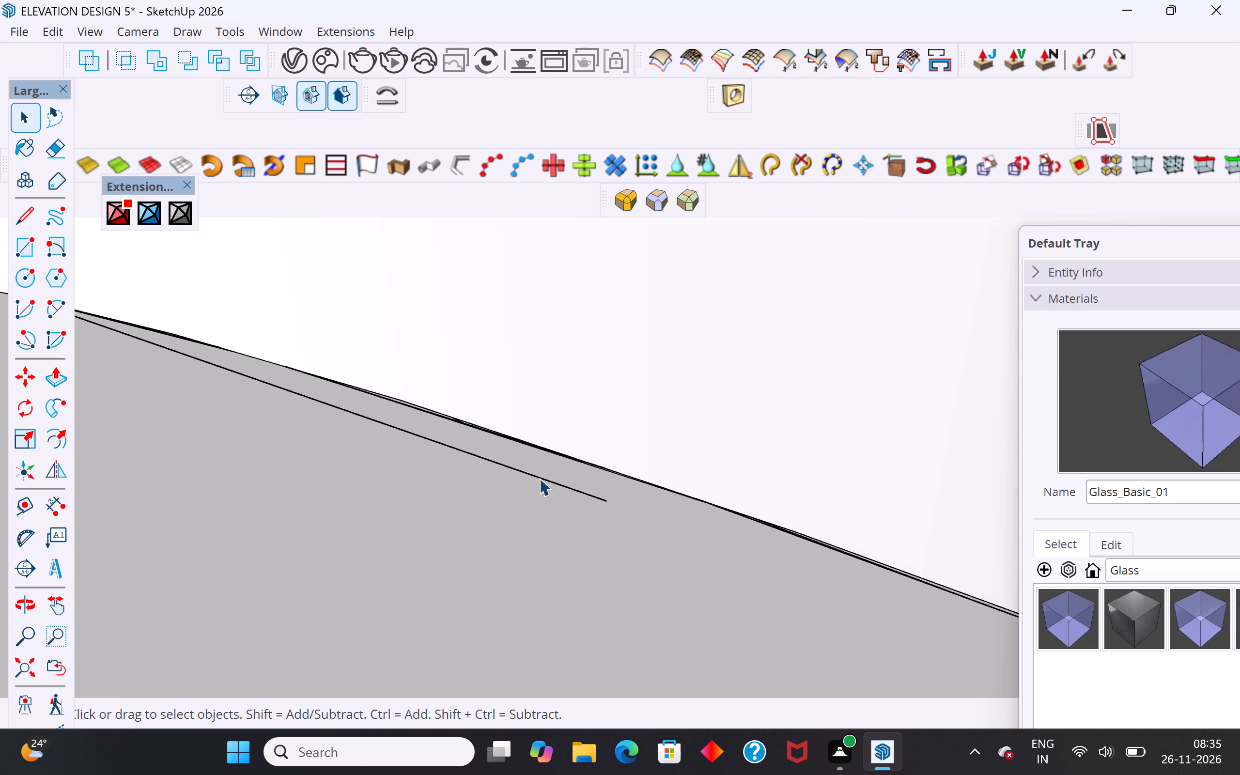
click(539, 478)
key(Delete)
scroll(425, 408, up, 8)
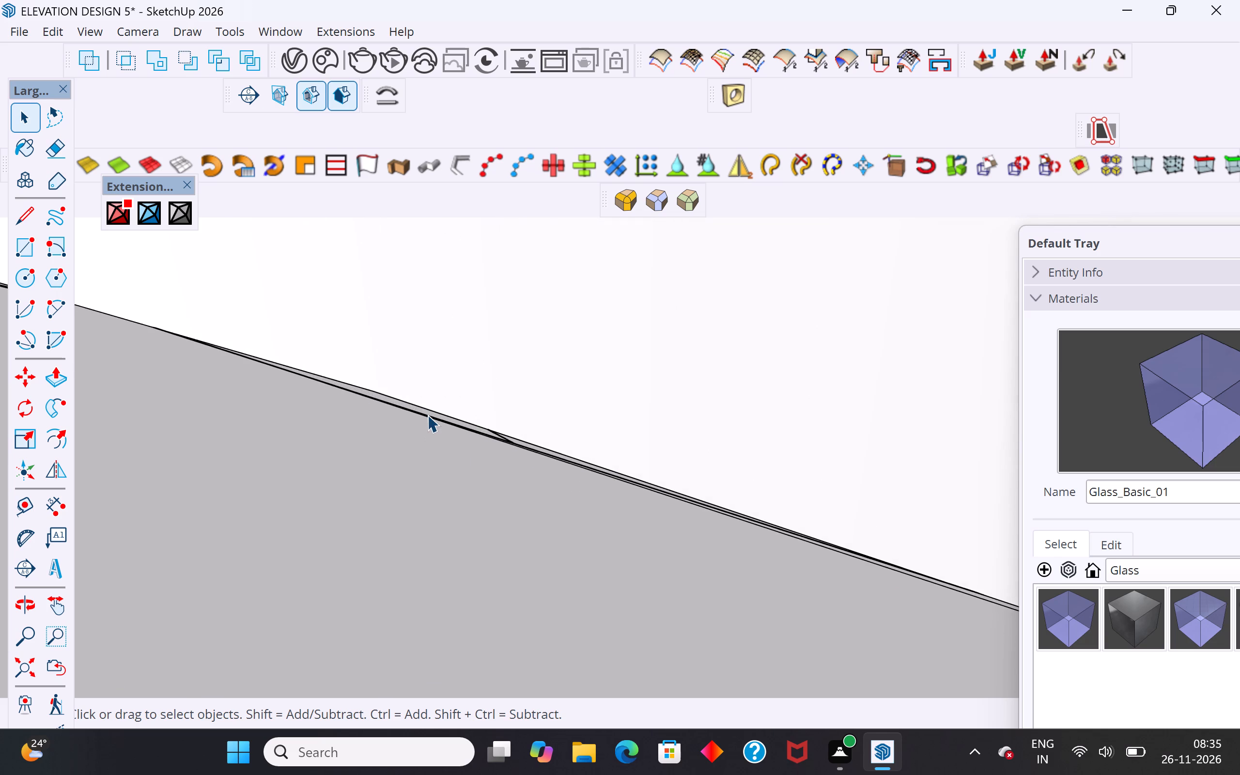
click(427, 415)
key(Delete)
click(503, 437)
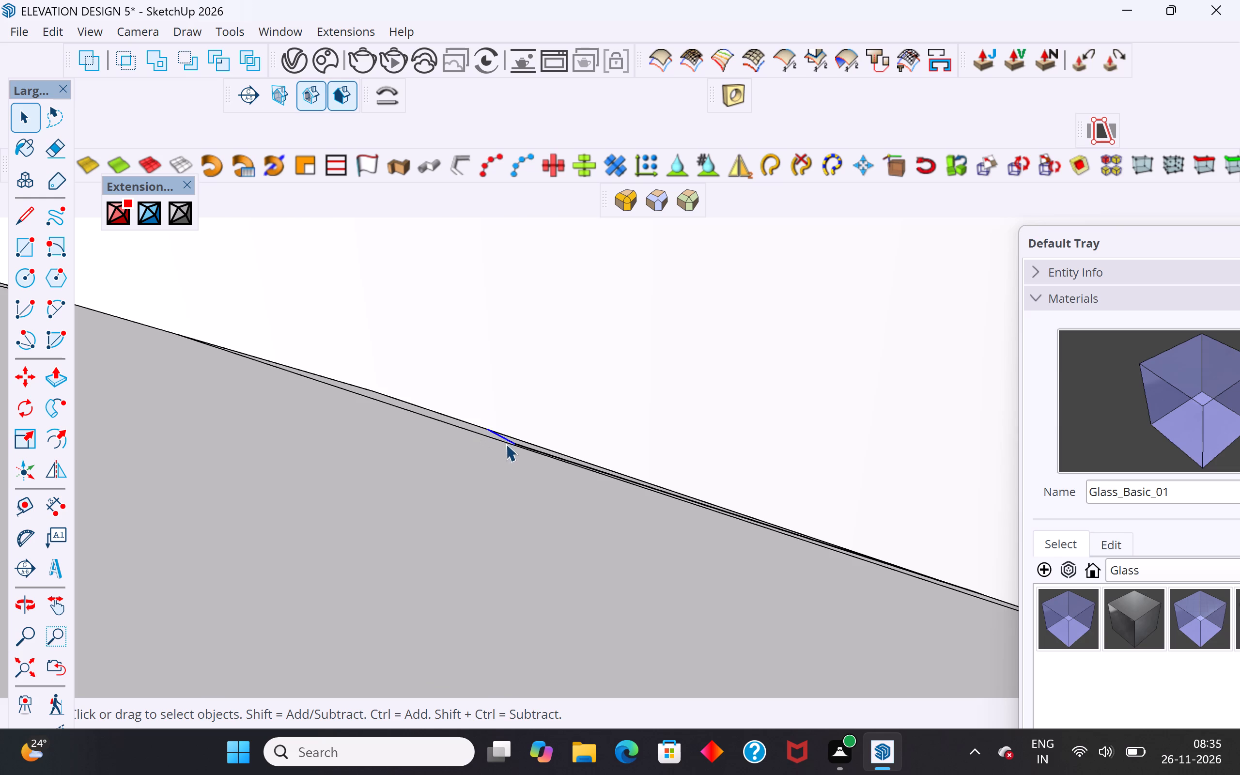
key(Delete)
click(524, 447)
key(Delete)
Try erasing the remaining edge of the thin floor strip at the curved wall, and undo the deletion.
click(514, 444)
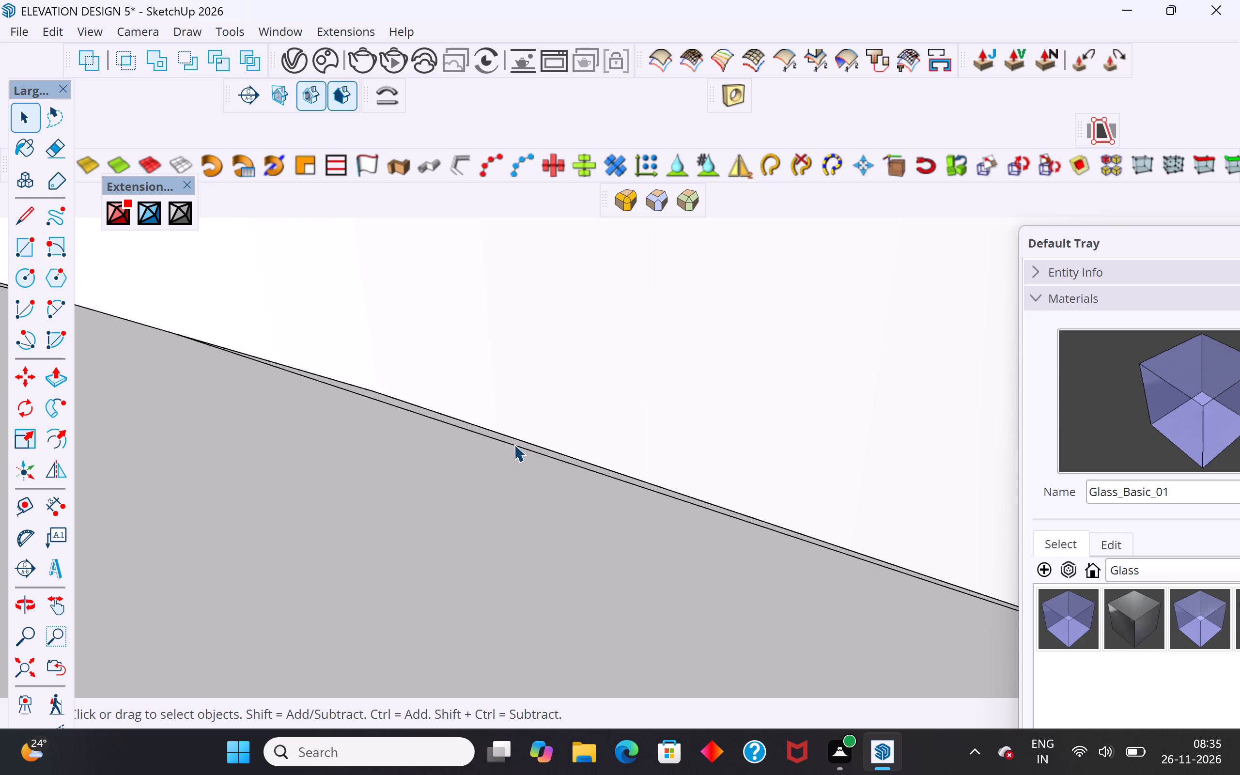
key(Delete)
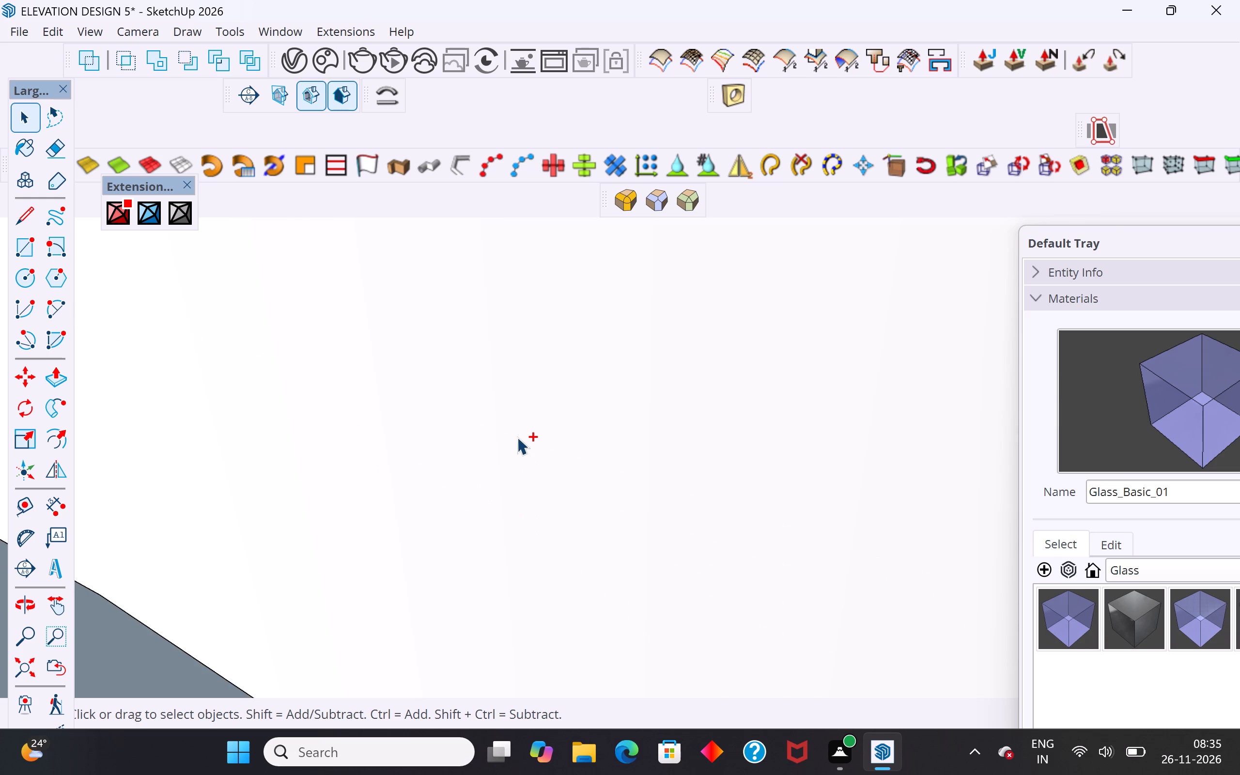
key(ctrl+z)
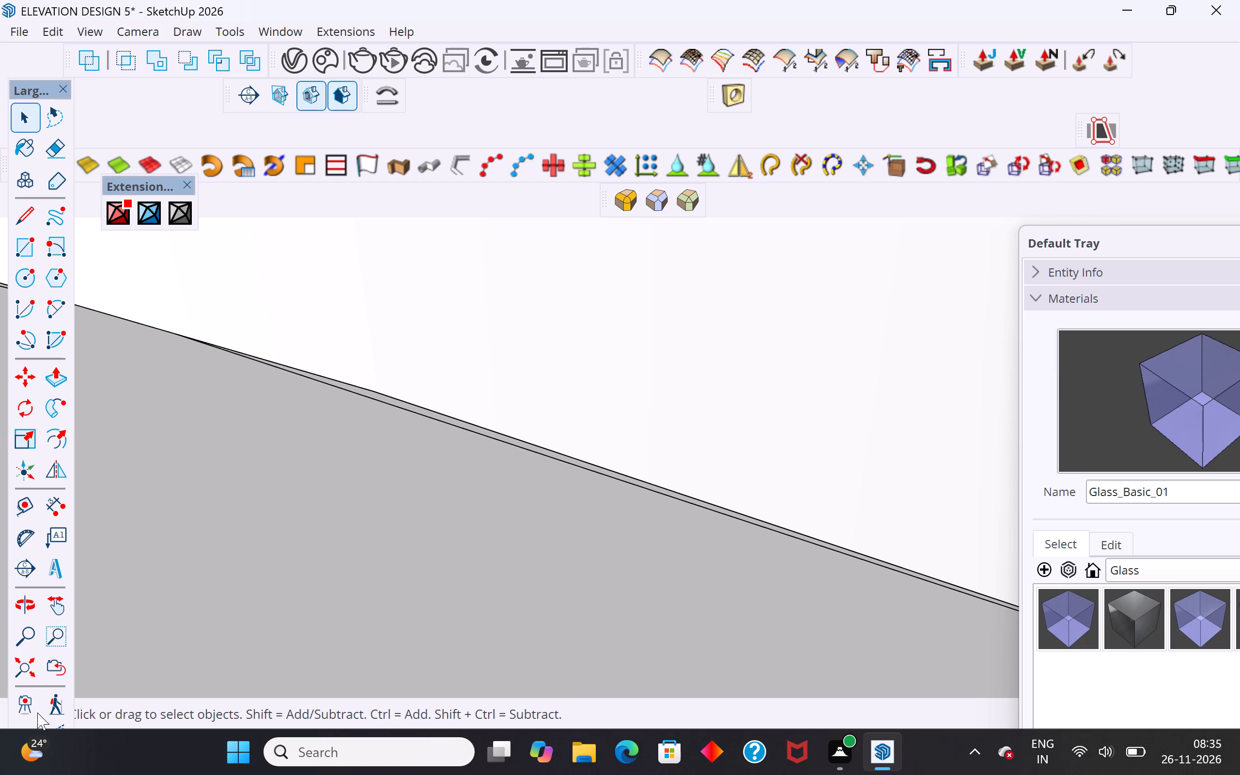
Draw a rectangle from the wall's inner corner beside the opening, extending past the curved rim of the ground-level slab.
click(21, 660)
scroll(569, 484, up, 1)
middle_drag(569, 489, 307, 559)
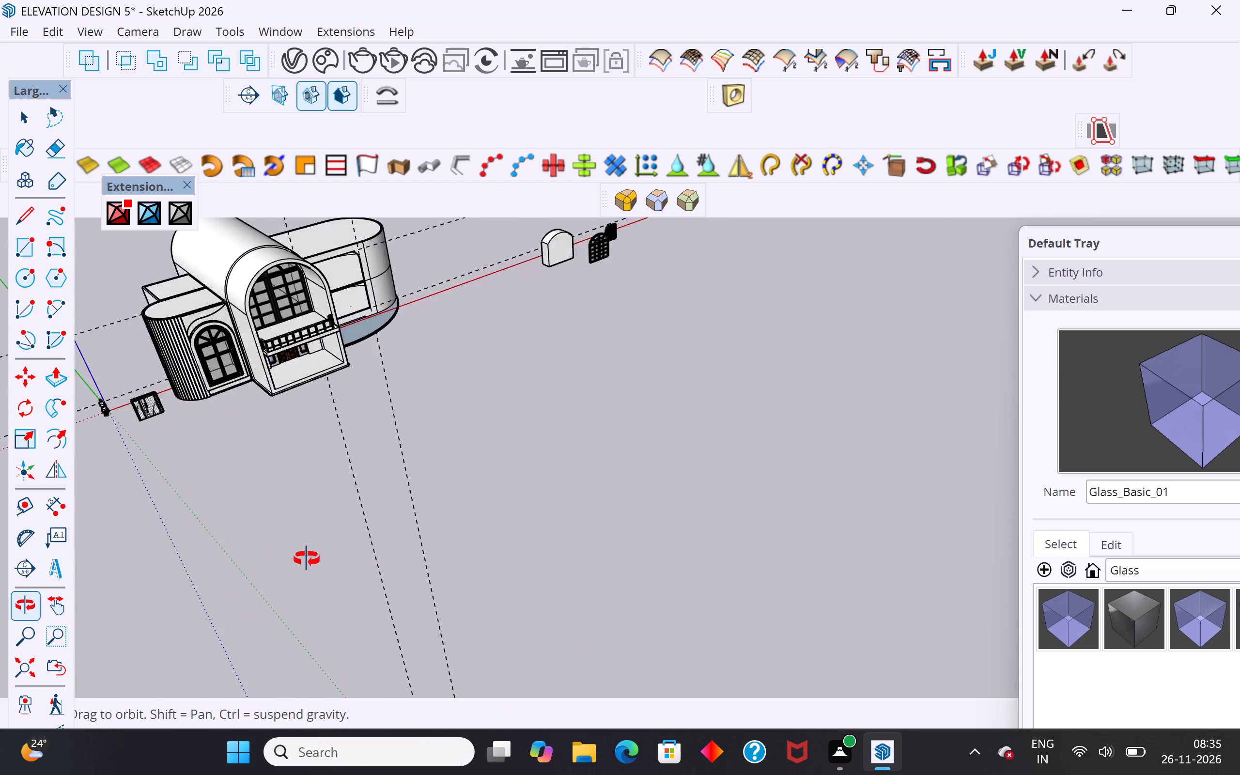
middle_drag(307, 559, 160, 471)
scroll(632, 391, up, 15)
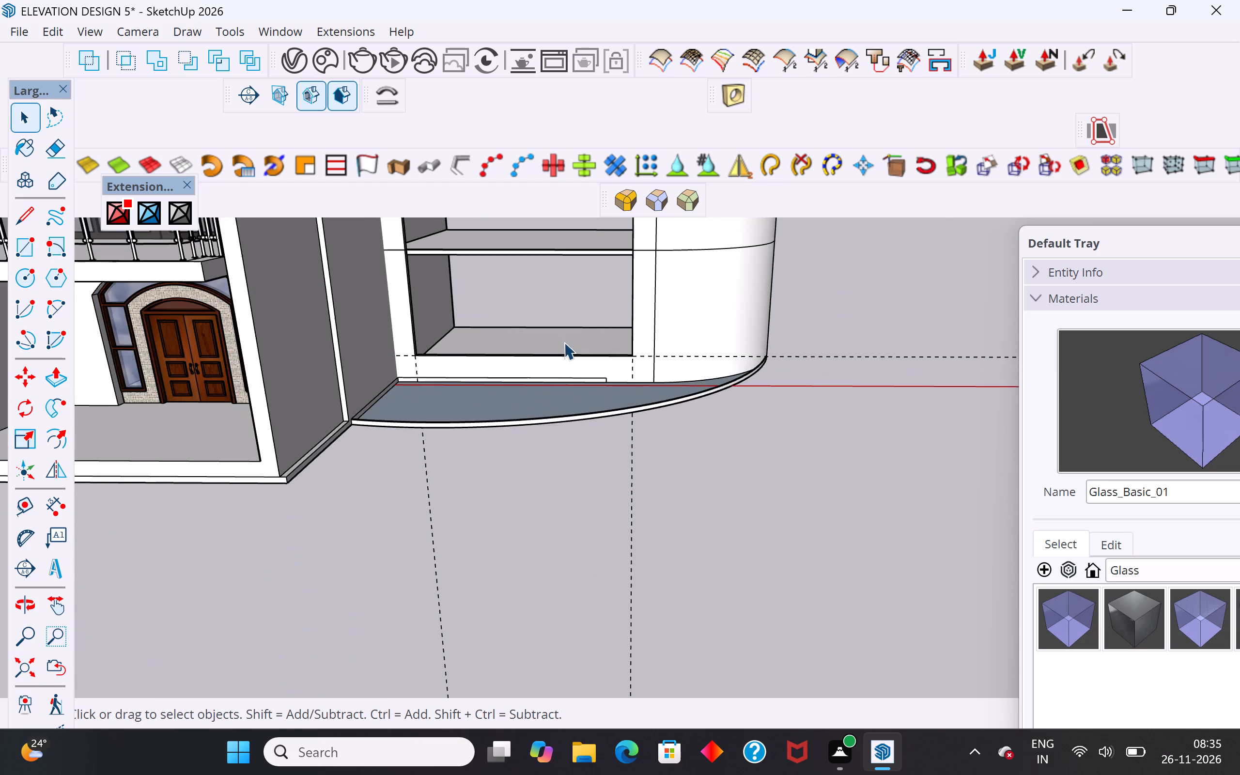
scroll(570, 360, down, 1)
scroll(570, 360, up, 2)
scroll(509, 403, up, 8)
middle_drag(752, 387, 666, 453)
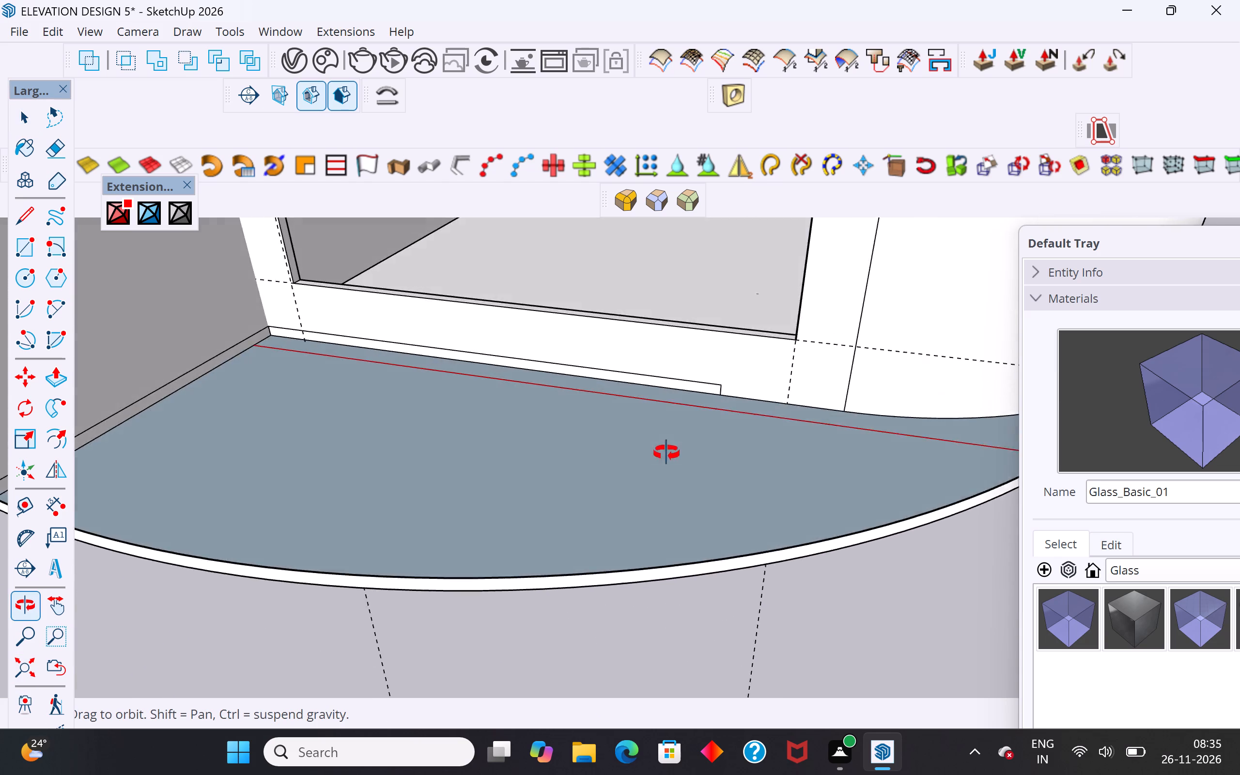
middle_drag(666, 453, 670, 528)
scroll(485, 397, down, 4)
middle_drag(727, 406, 598, 374)
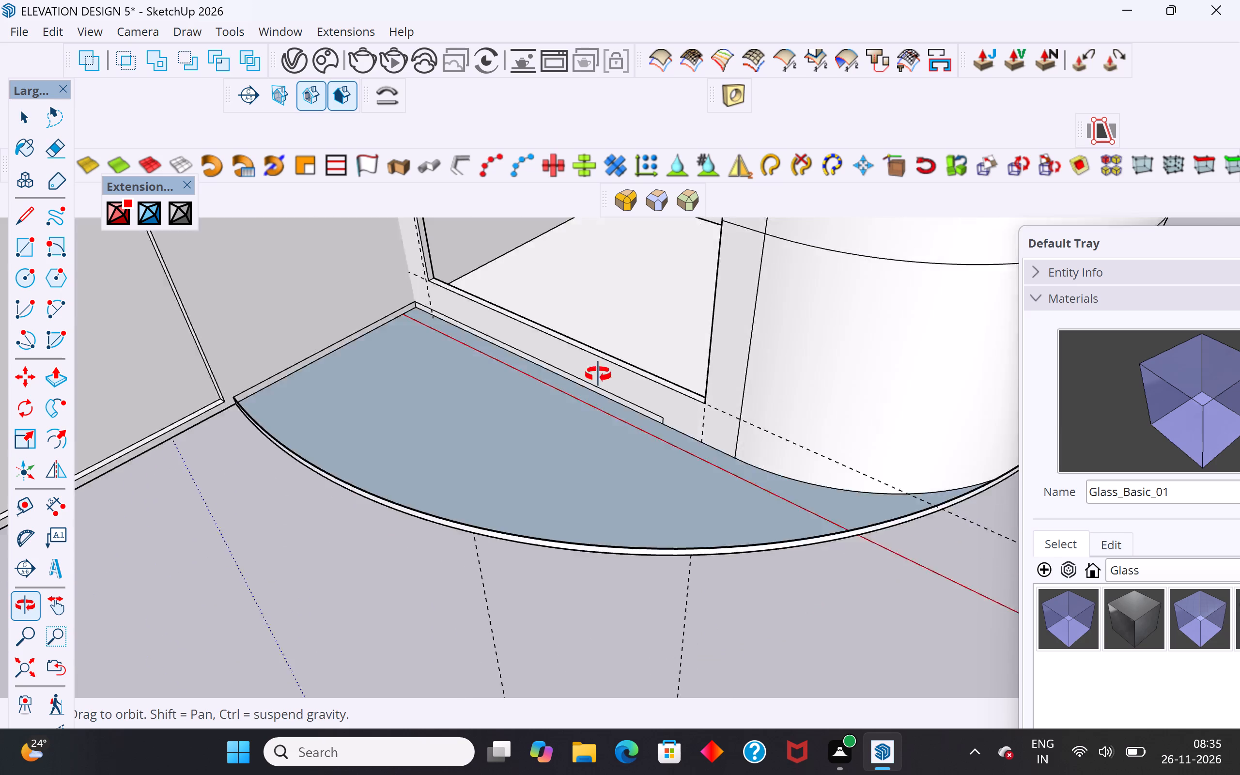
middle_drag(598, 374, 440, 270)
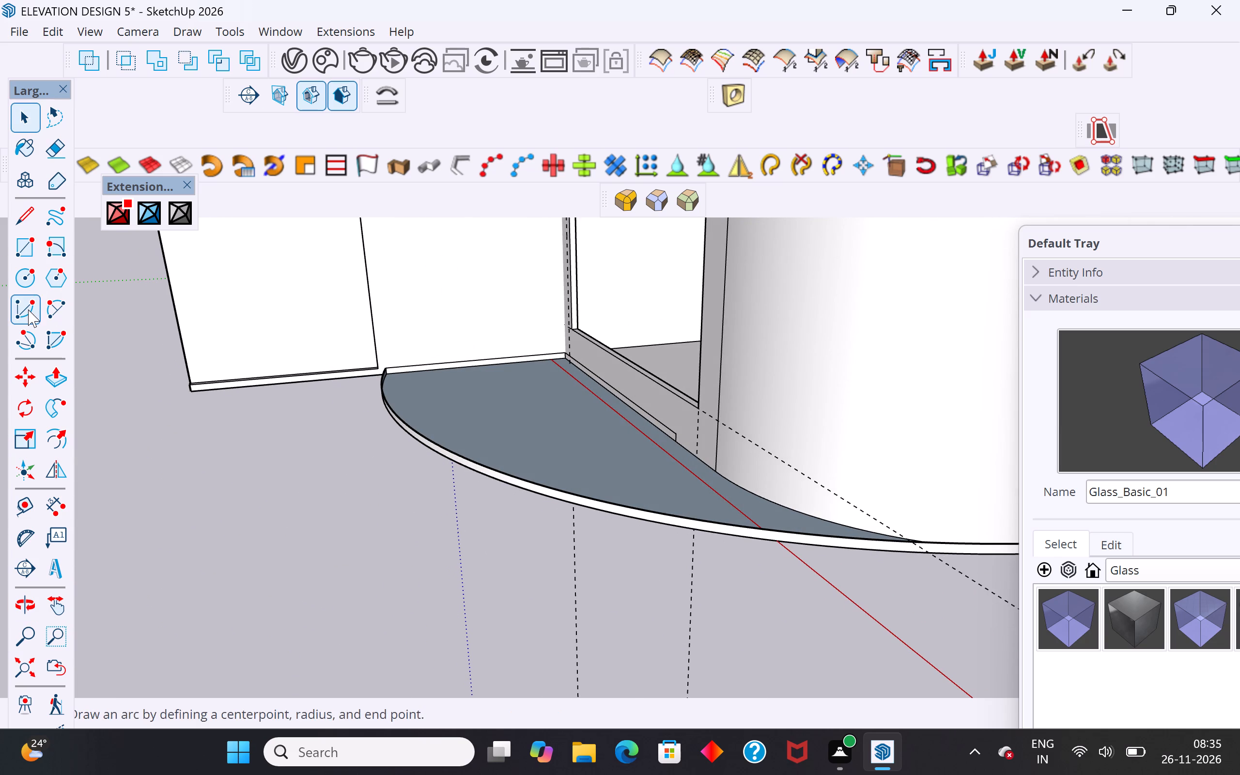
click(20, 249)
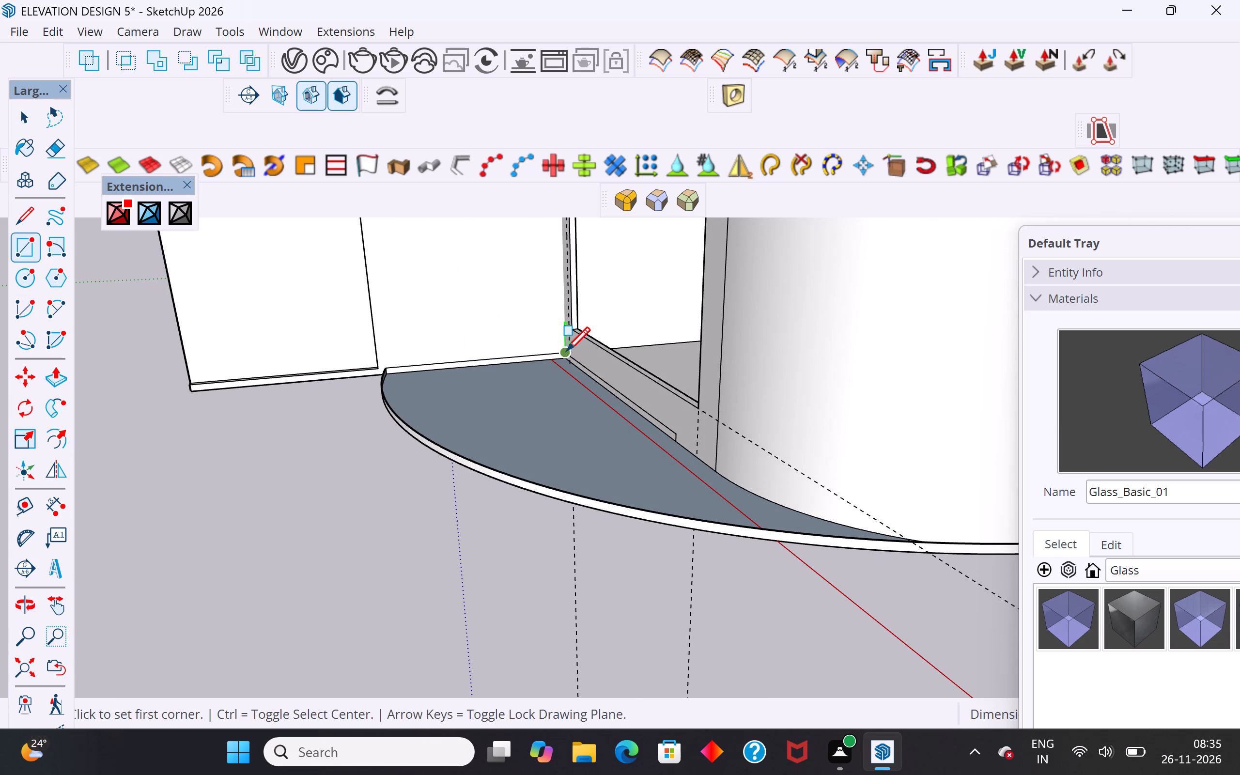
click(566, 352)
click(489, 526)
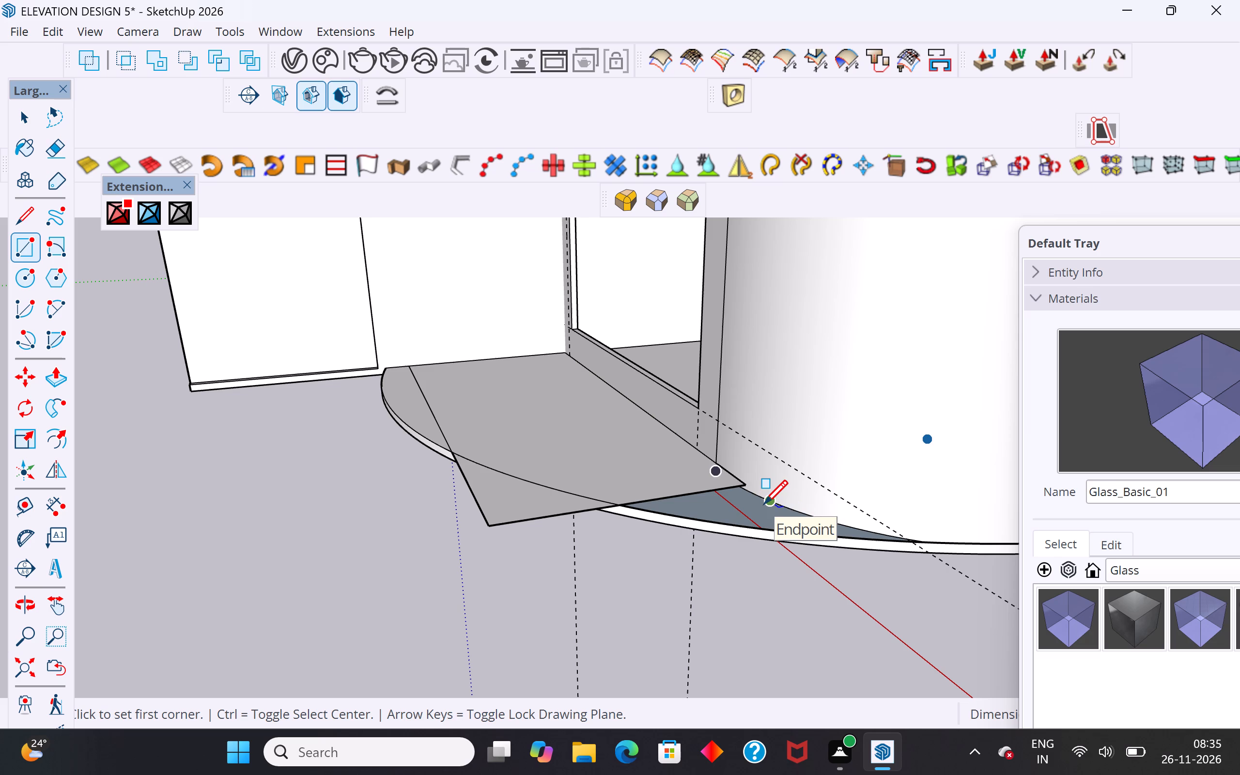
Draw a smaller adjoining rectangle from the first one's corner at the curved wall, extending past the slab's curved rim.
click(737, 477)
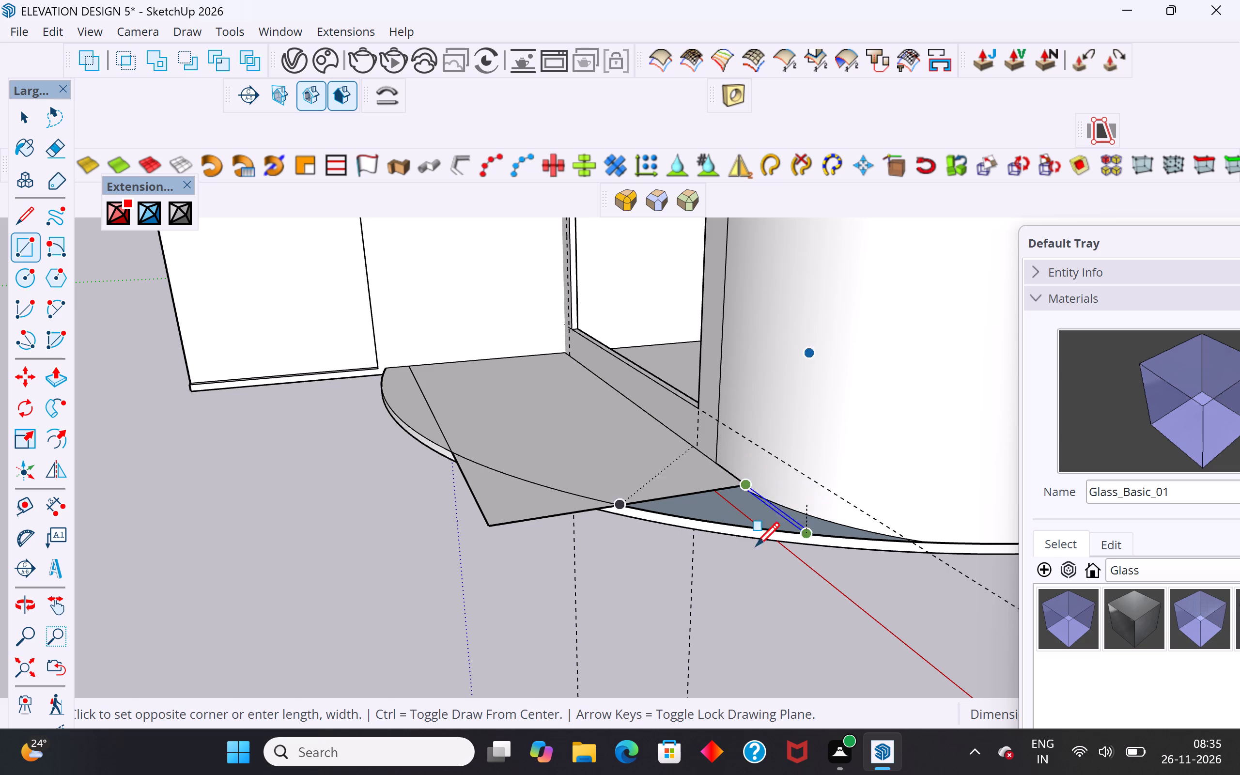
click(672, 553)
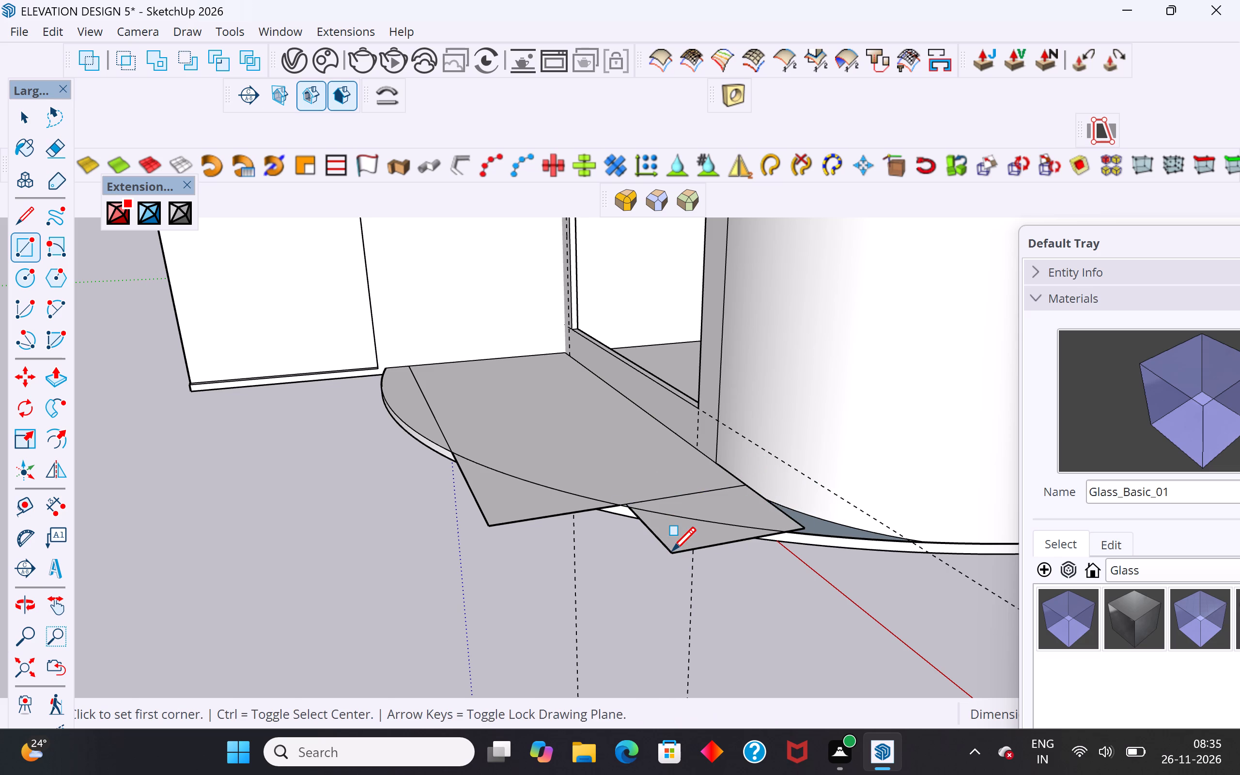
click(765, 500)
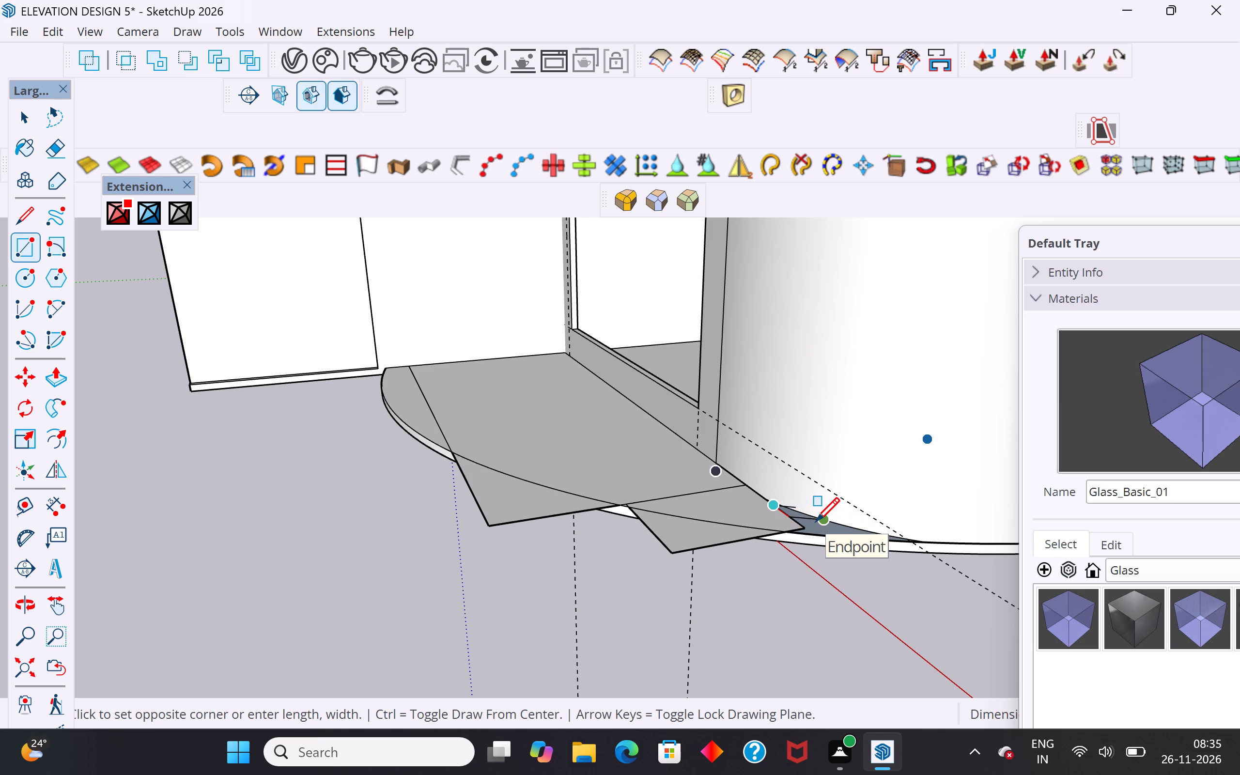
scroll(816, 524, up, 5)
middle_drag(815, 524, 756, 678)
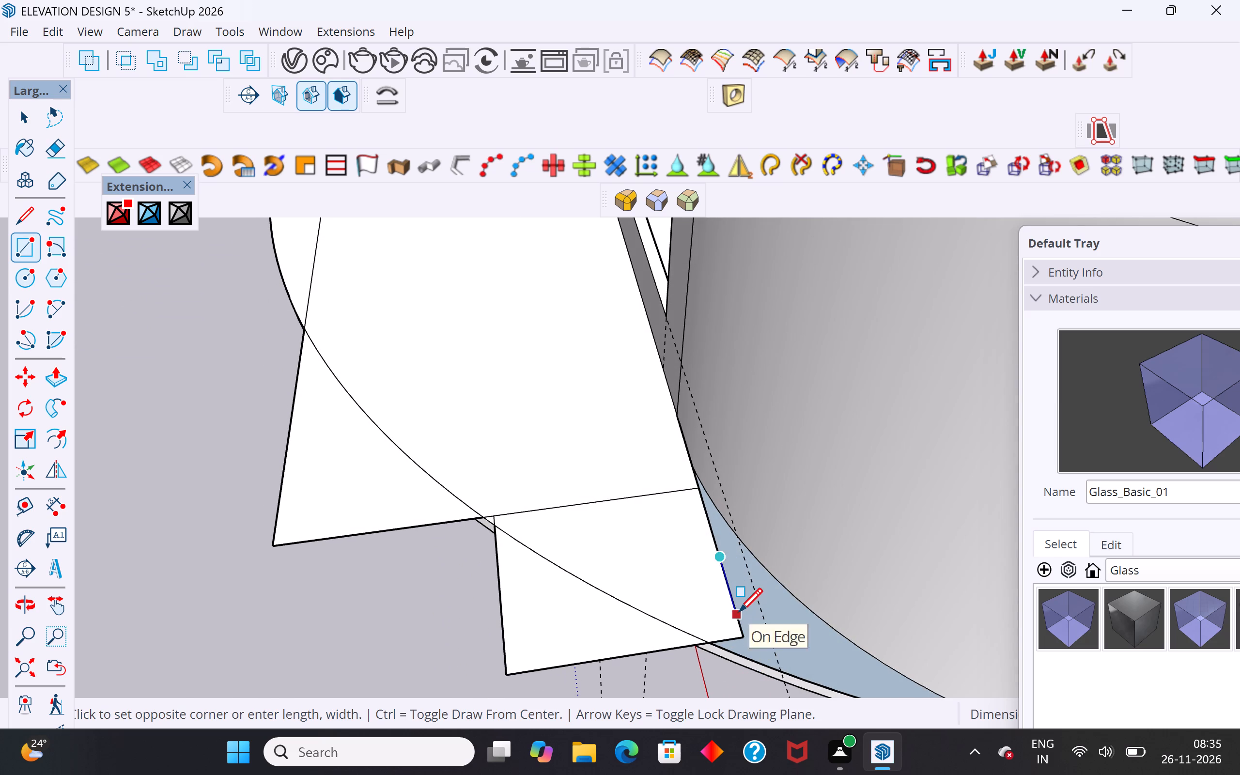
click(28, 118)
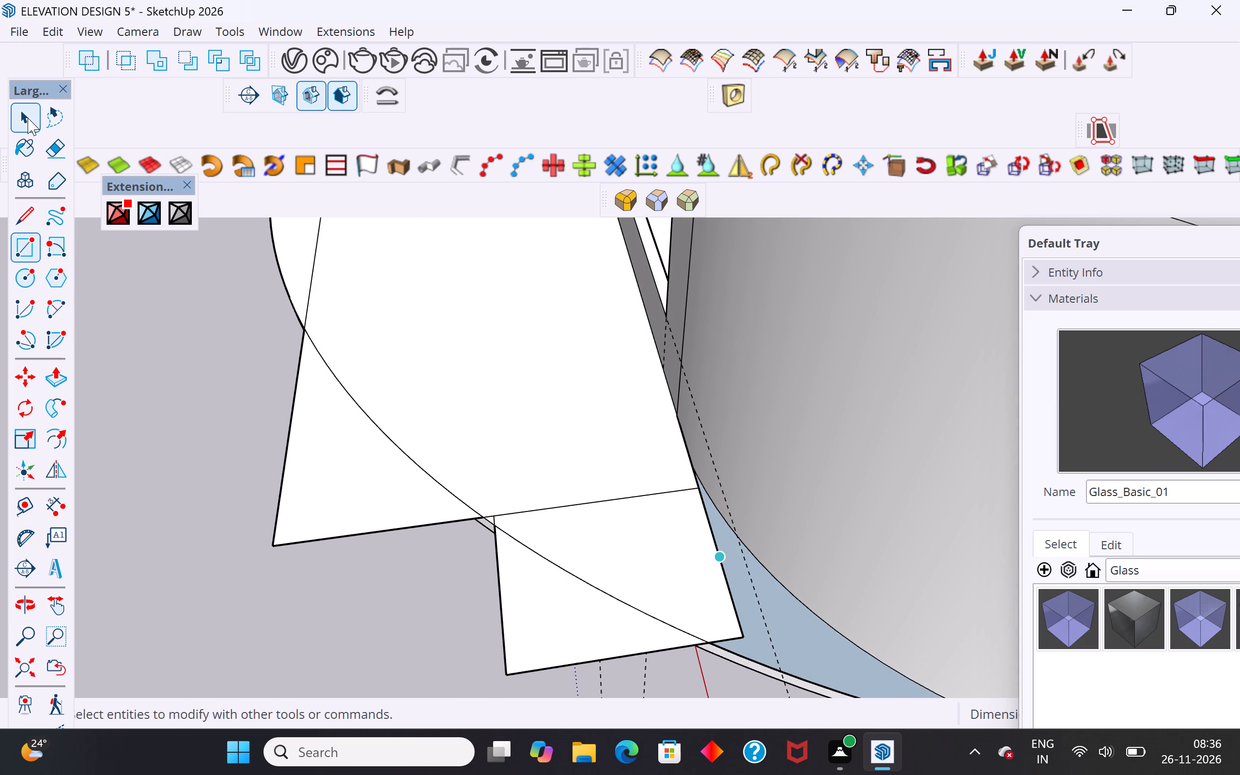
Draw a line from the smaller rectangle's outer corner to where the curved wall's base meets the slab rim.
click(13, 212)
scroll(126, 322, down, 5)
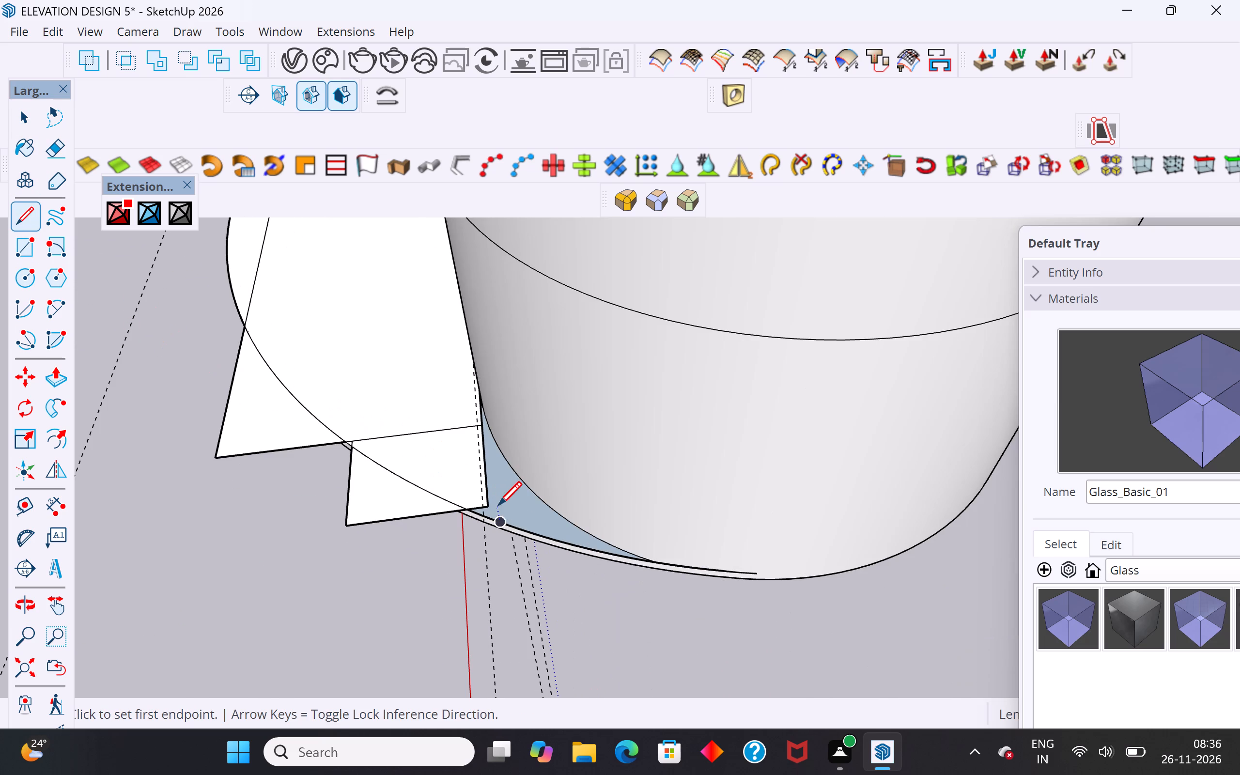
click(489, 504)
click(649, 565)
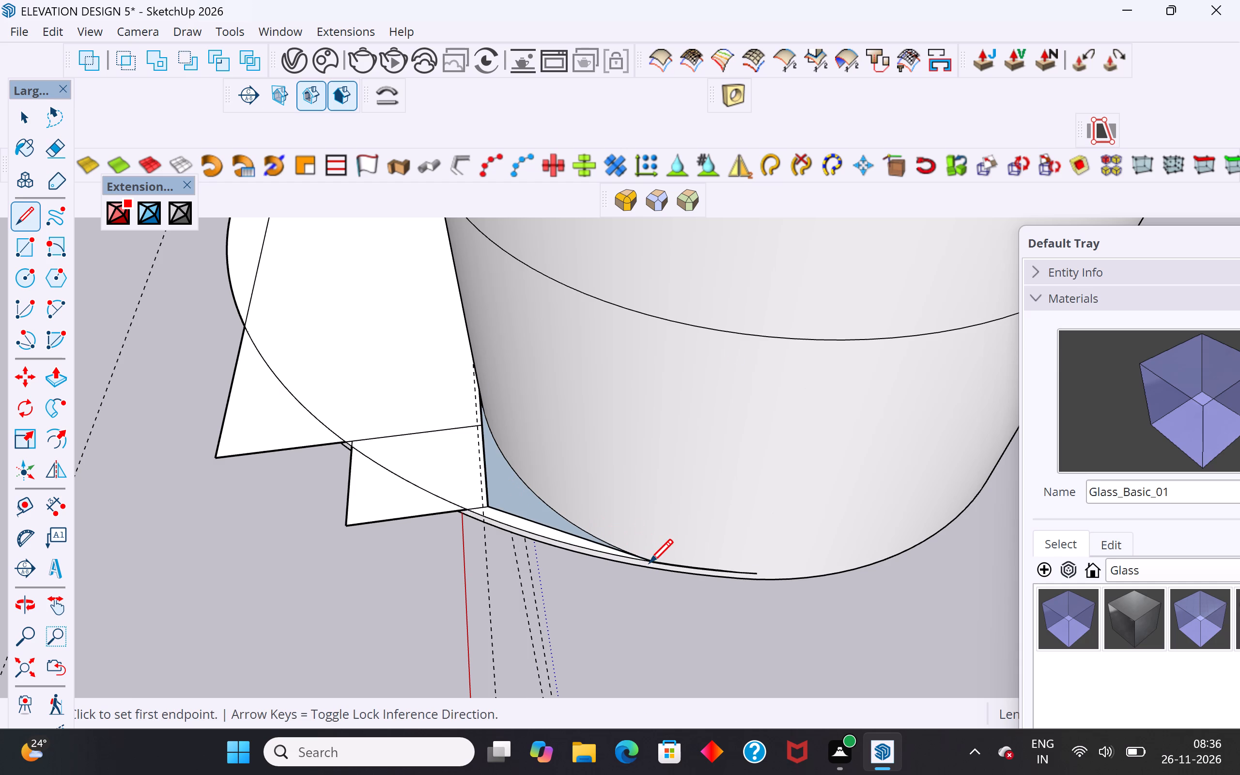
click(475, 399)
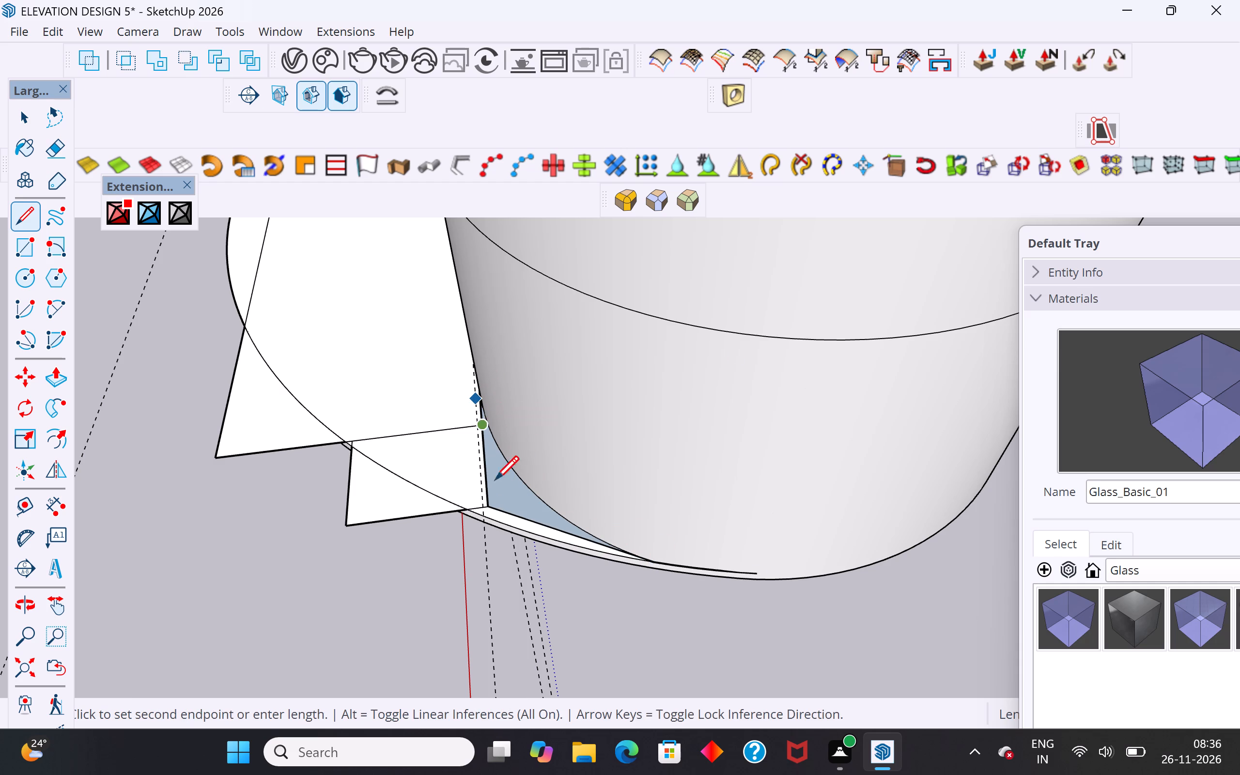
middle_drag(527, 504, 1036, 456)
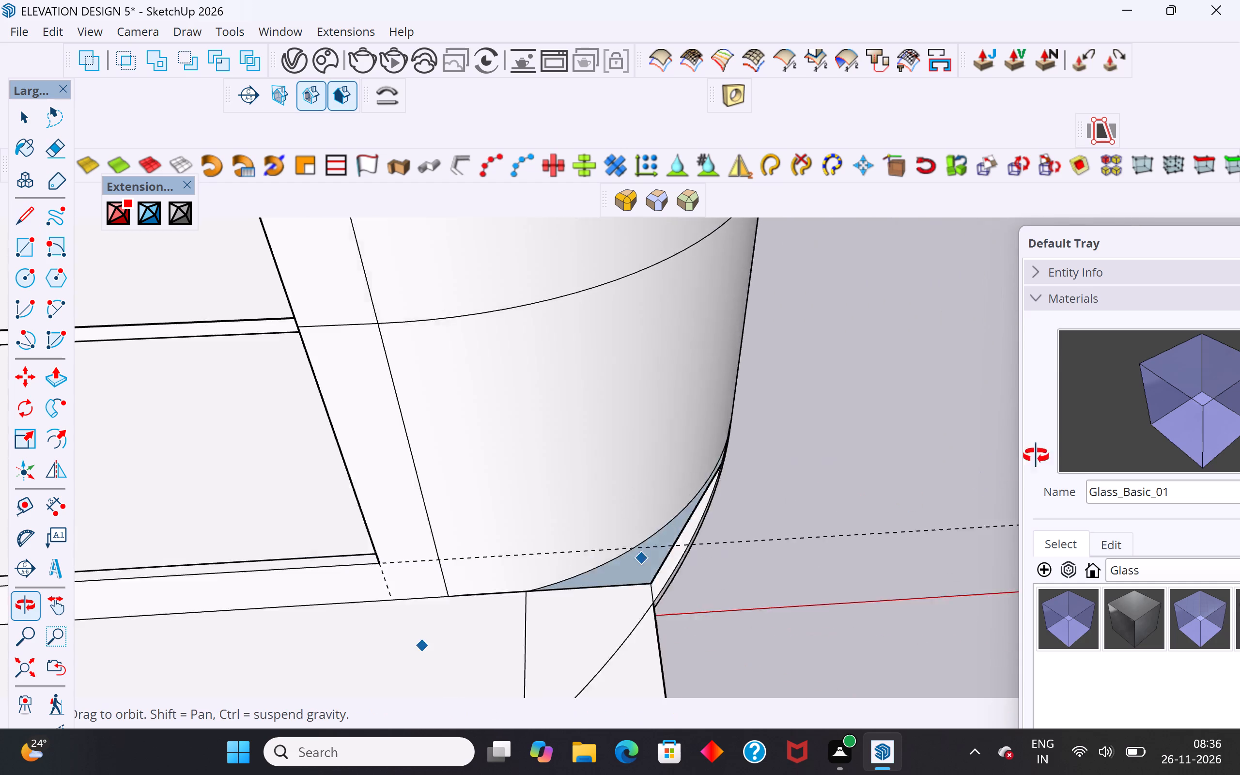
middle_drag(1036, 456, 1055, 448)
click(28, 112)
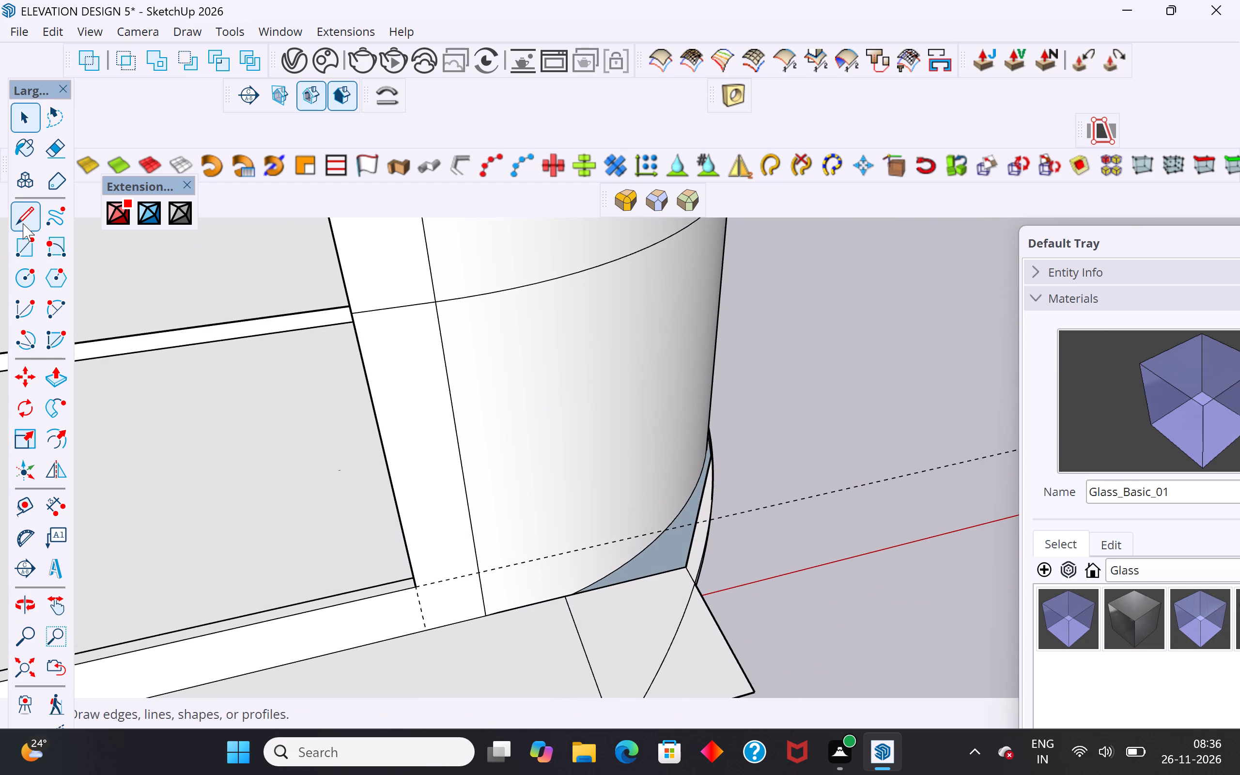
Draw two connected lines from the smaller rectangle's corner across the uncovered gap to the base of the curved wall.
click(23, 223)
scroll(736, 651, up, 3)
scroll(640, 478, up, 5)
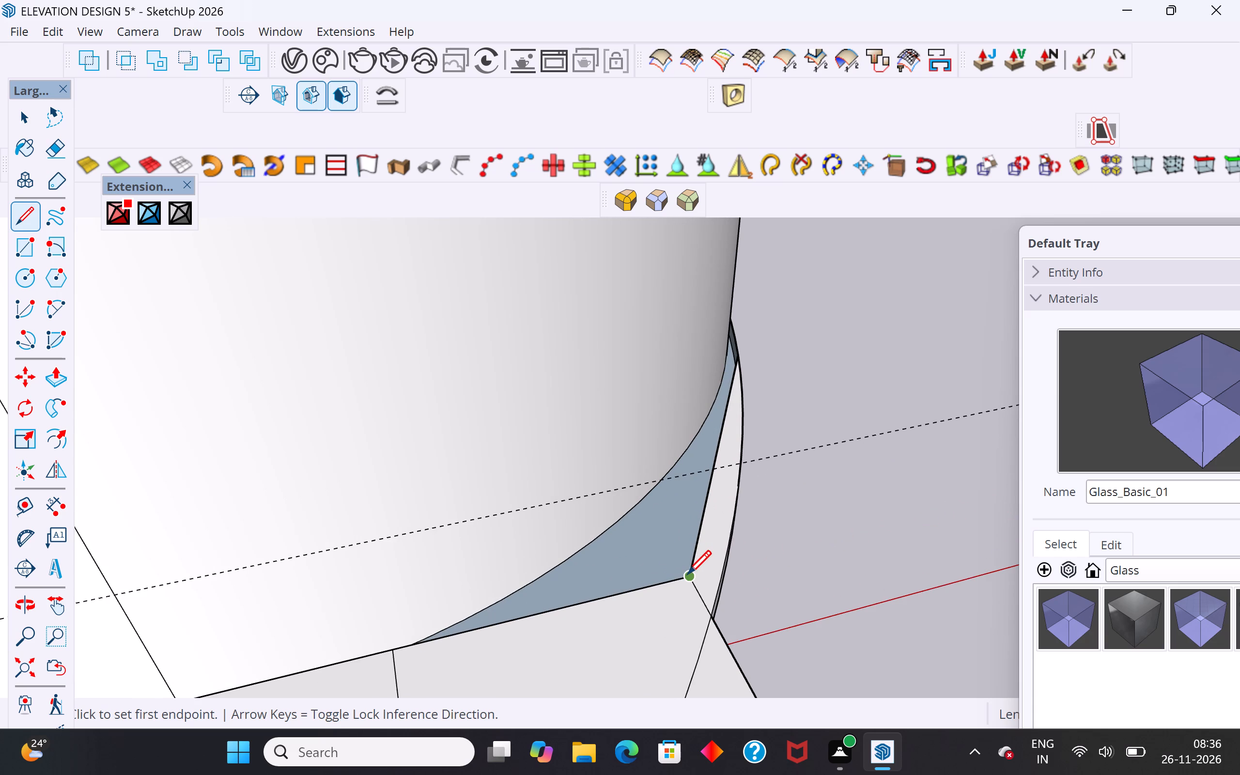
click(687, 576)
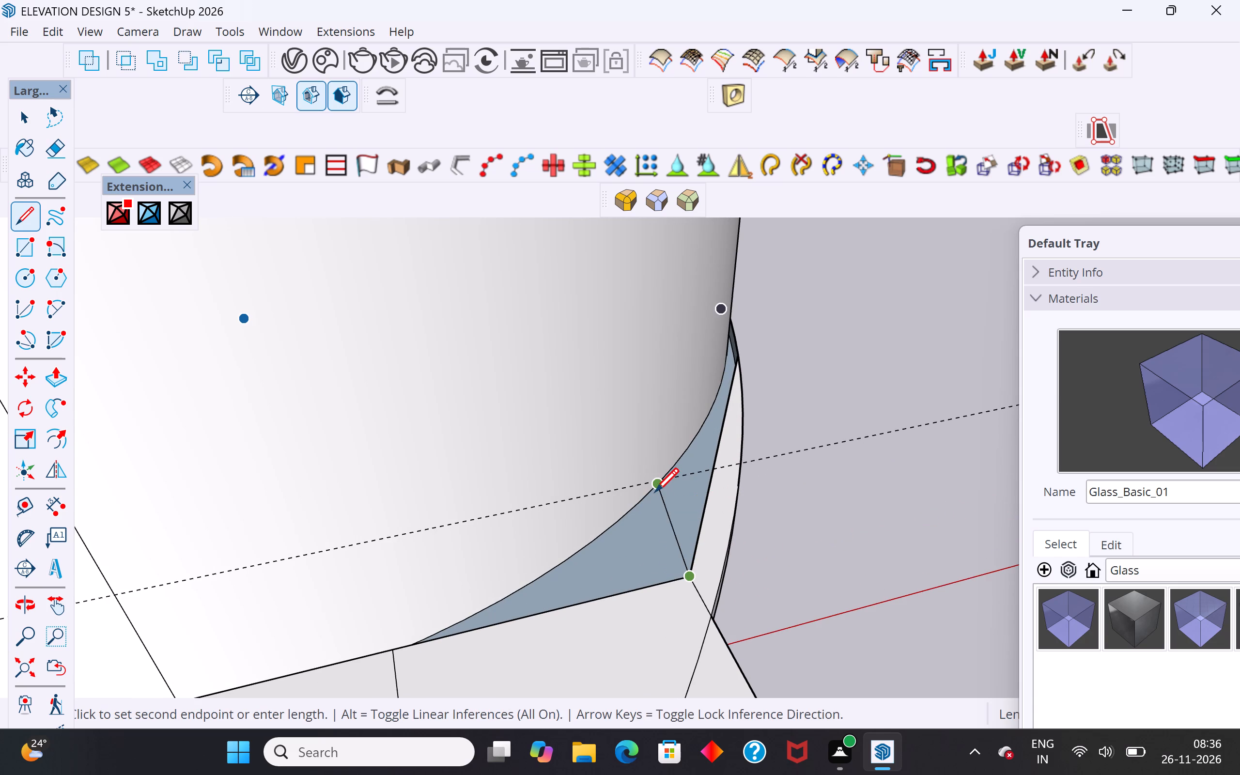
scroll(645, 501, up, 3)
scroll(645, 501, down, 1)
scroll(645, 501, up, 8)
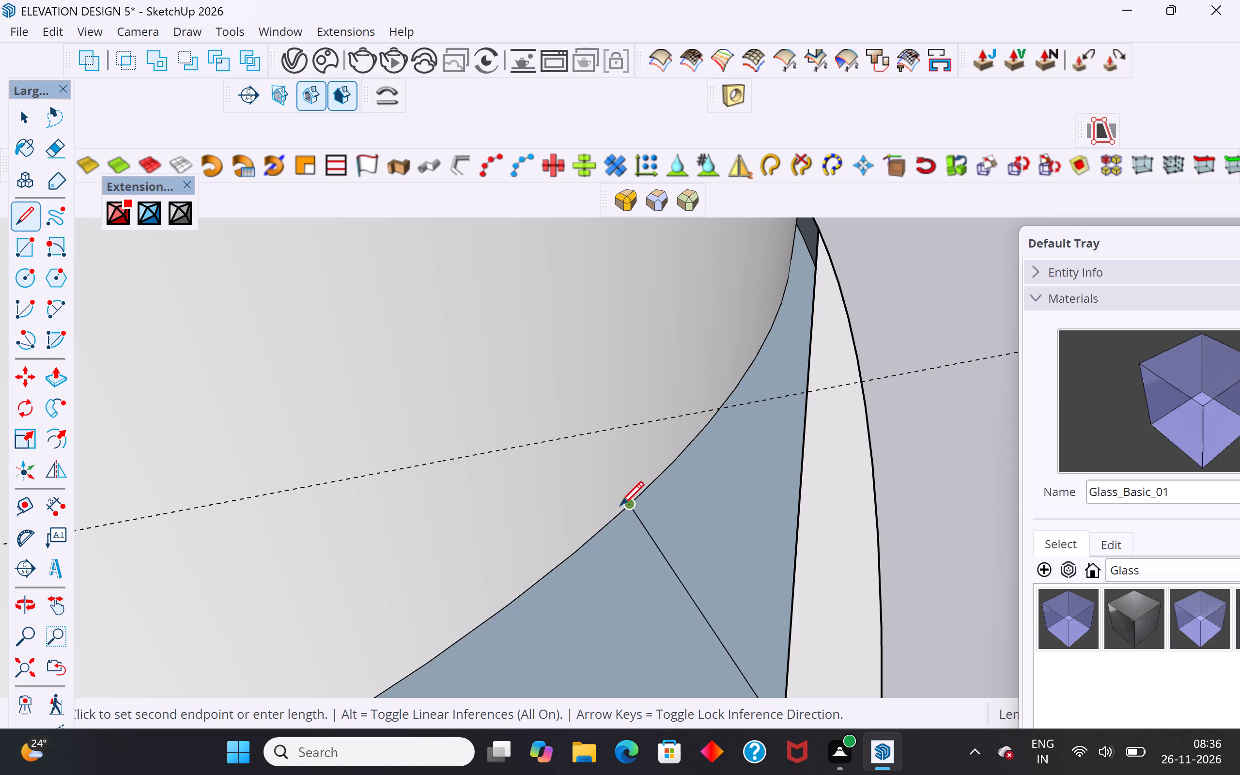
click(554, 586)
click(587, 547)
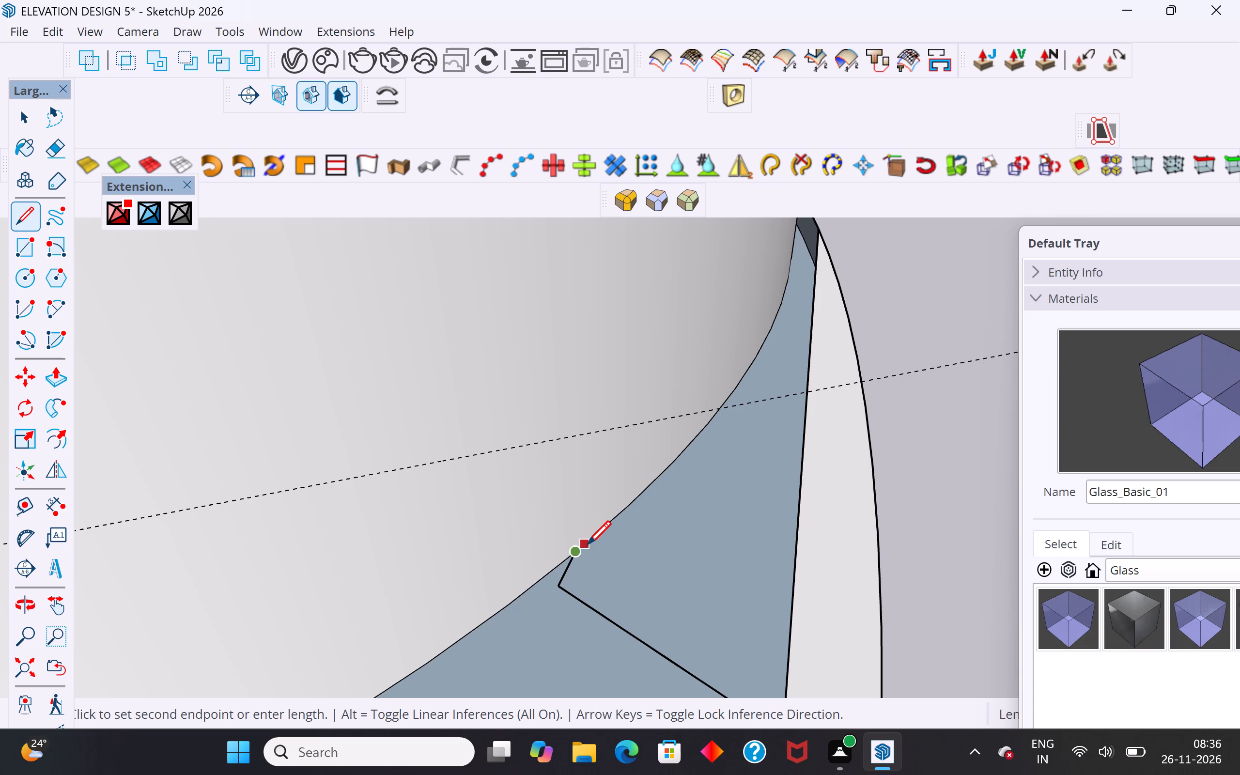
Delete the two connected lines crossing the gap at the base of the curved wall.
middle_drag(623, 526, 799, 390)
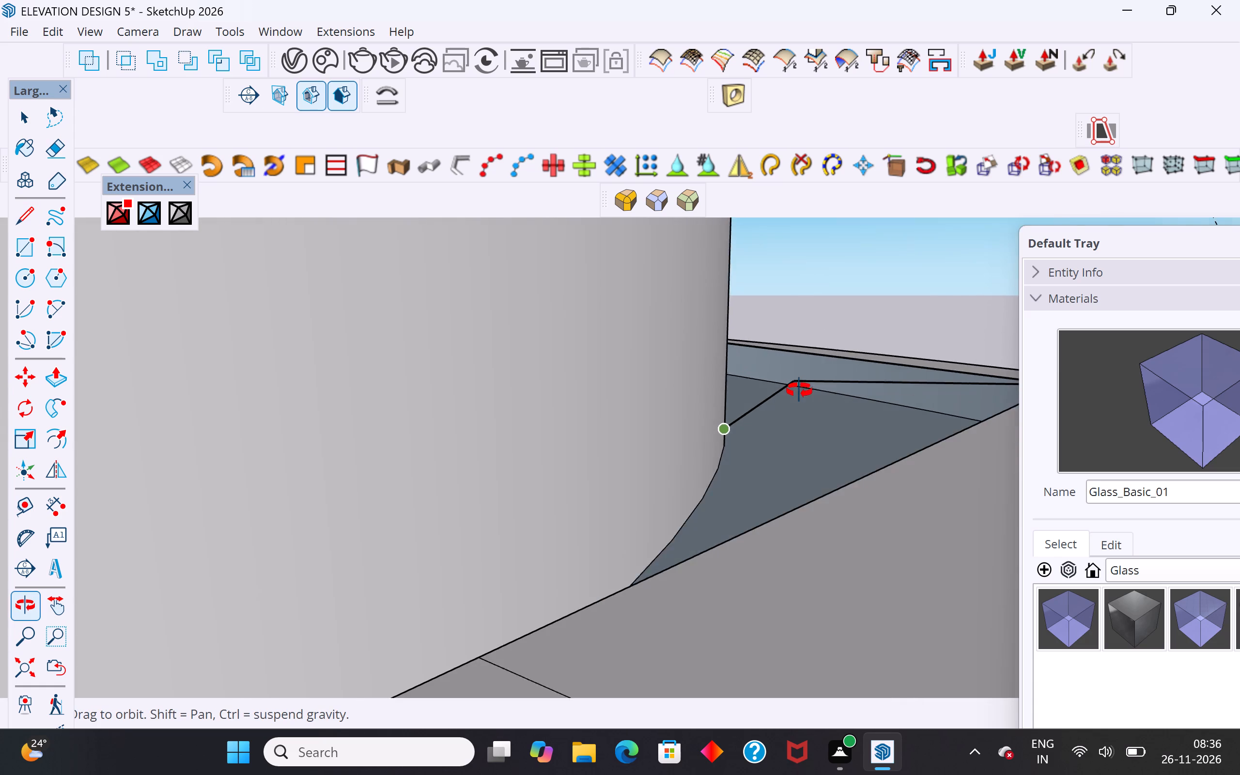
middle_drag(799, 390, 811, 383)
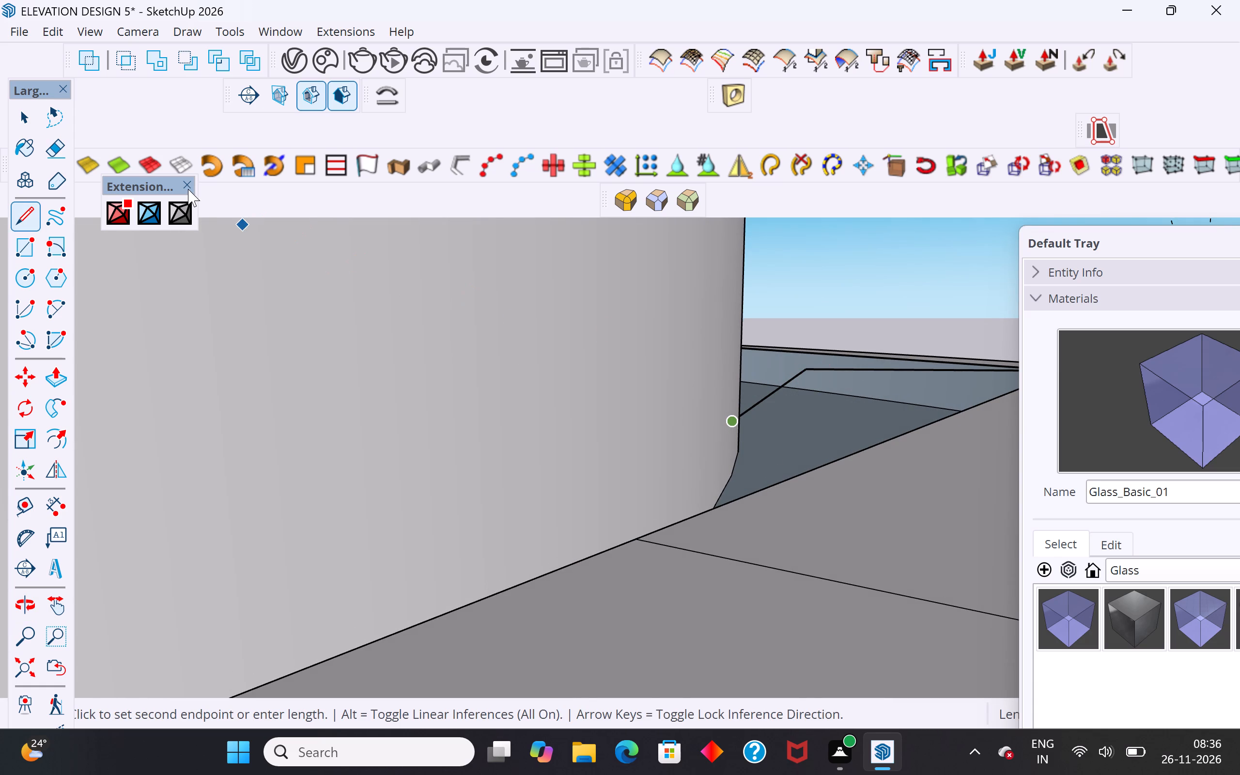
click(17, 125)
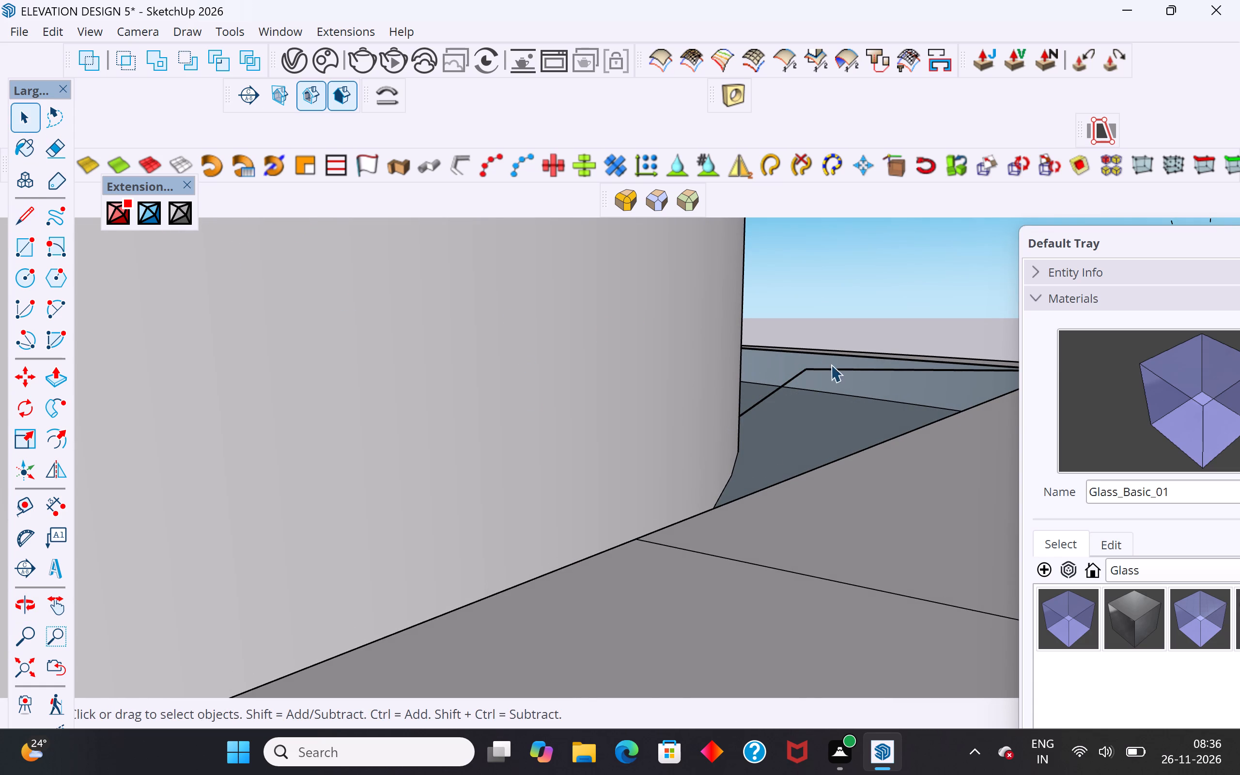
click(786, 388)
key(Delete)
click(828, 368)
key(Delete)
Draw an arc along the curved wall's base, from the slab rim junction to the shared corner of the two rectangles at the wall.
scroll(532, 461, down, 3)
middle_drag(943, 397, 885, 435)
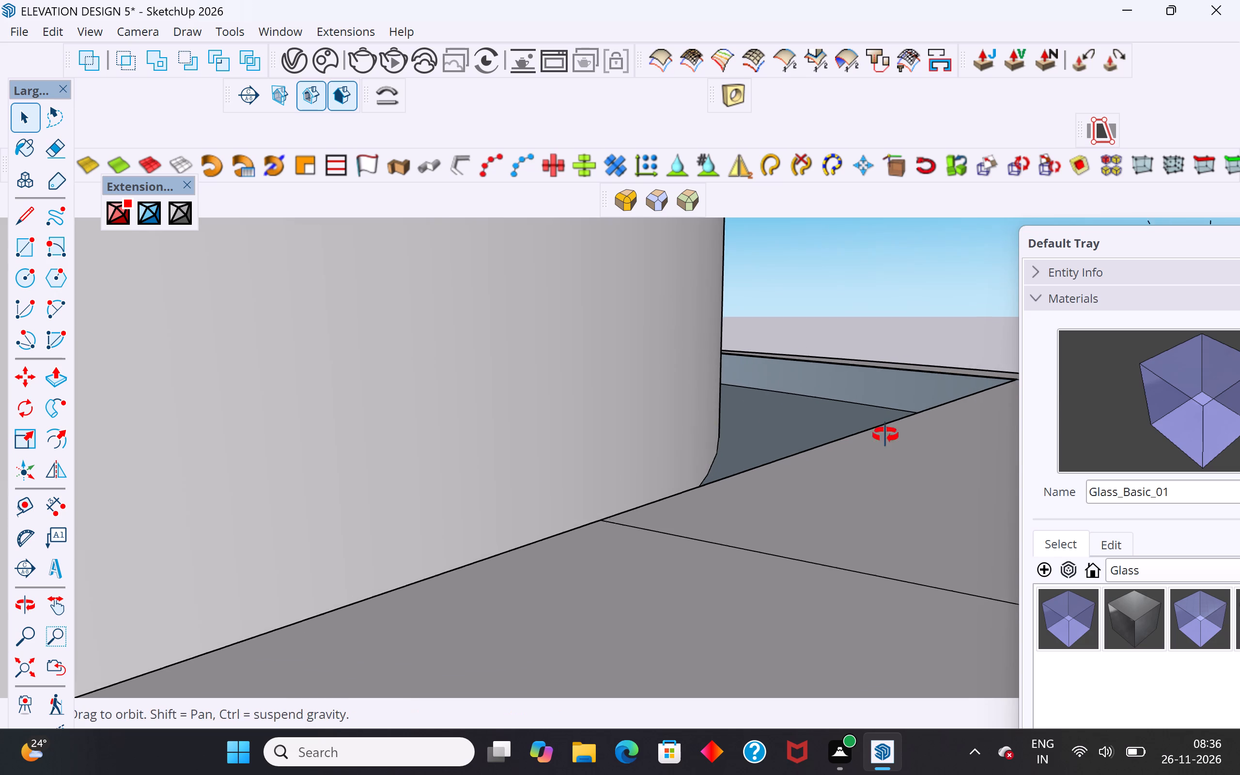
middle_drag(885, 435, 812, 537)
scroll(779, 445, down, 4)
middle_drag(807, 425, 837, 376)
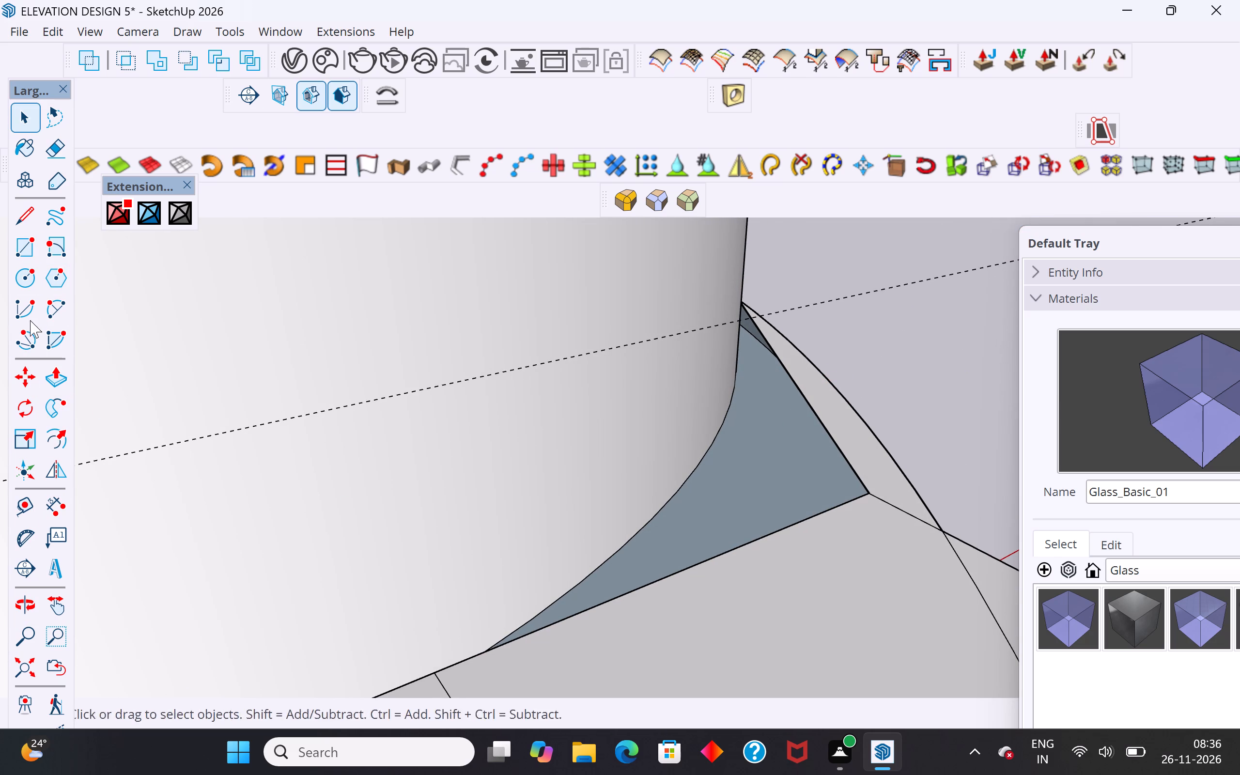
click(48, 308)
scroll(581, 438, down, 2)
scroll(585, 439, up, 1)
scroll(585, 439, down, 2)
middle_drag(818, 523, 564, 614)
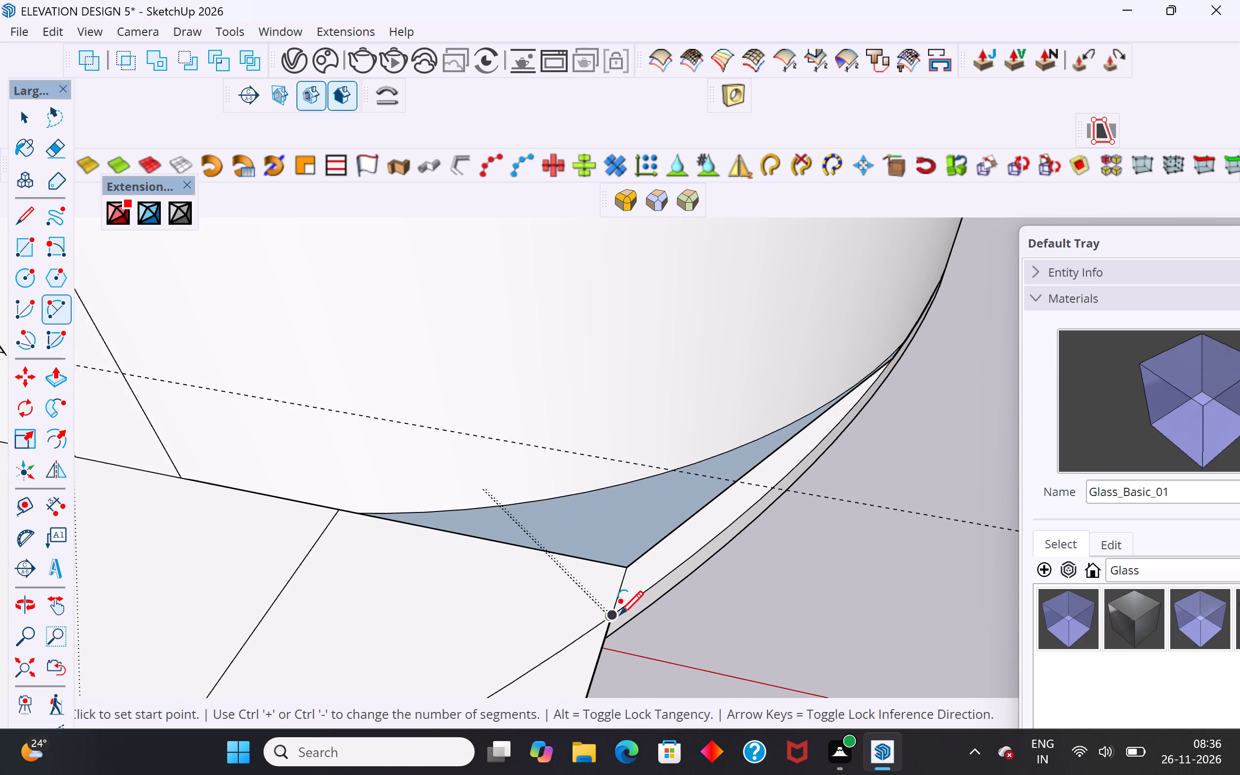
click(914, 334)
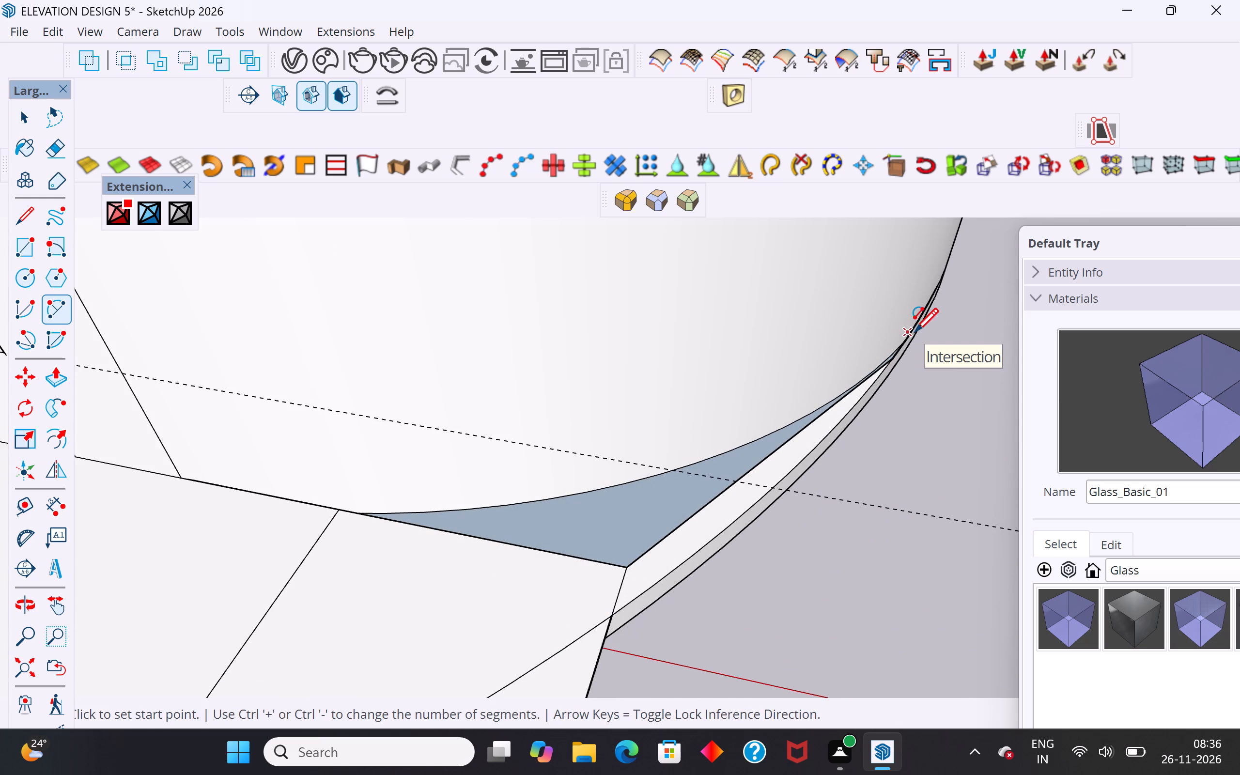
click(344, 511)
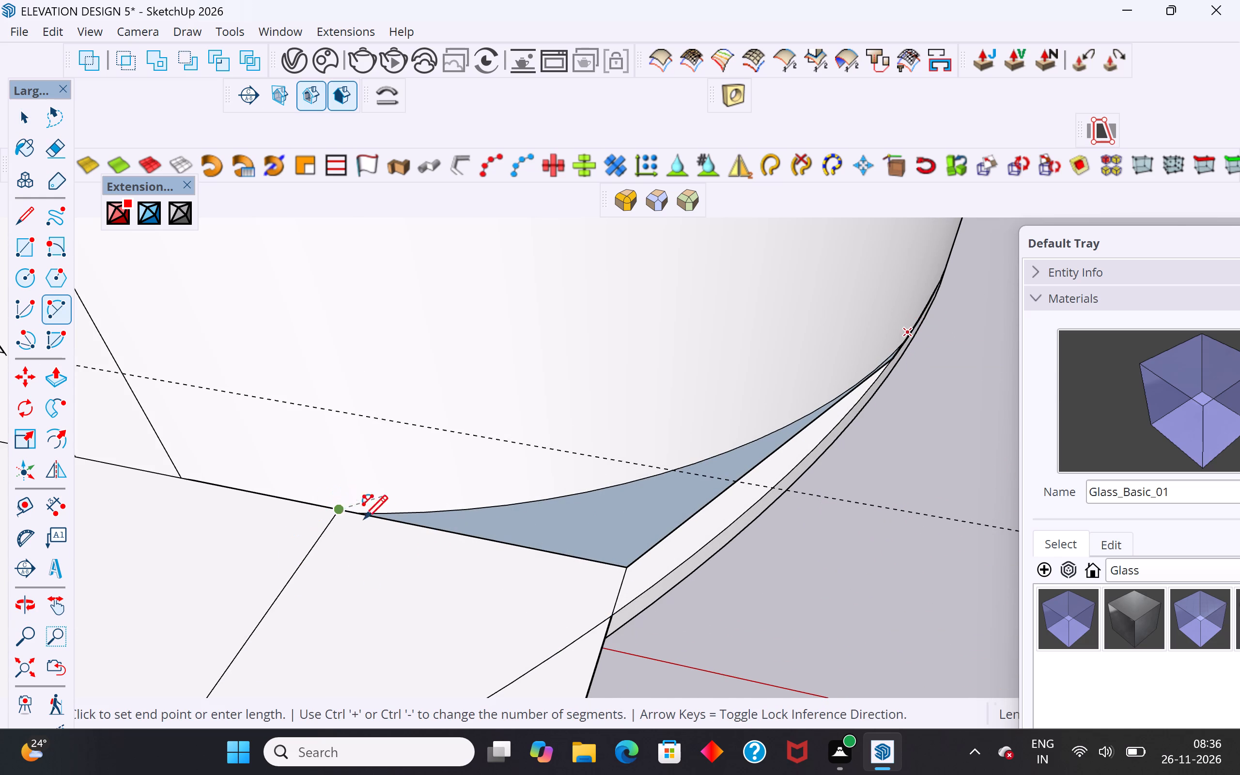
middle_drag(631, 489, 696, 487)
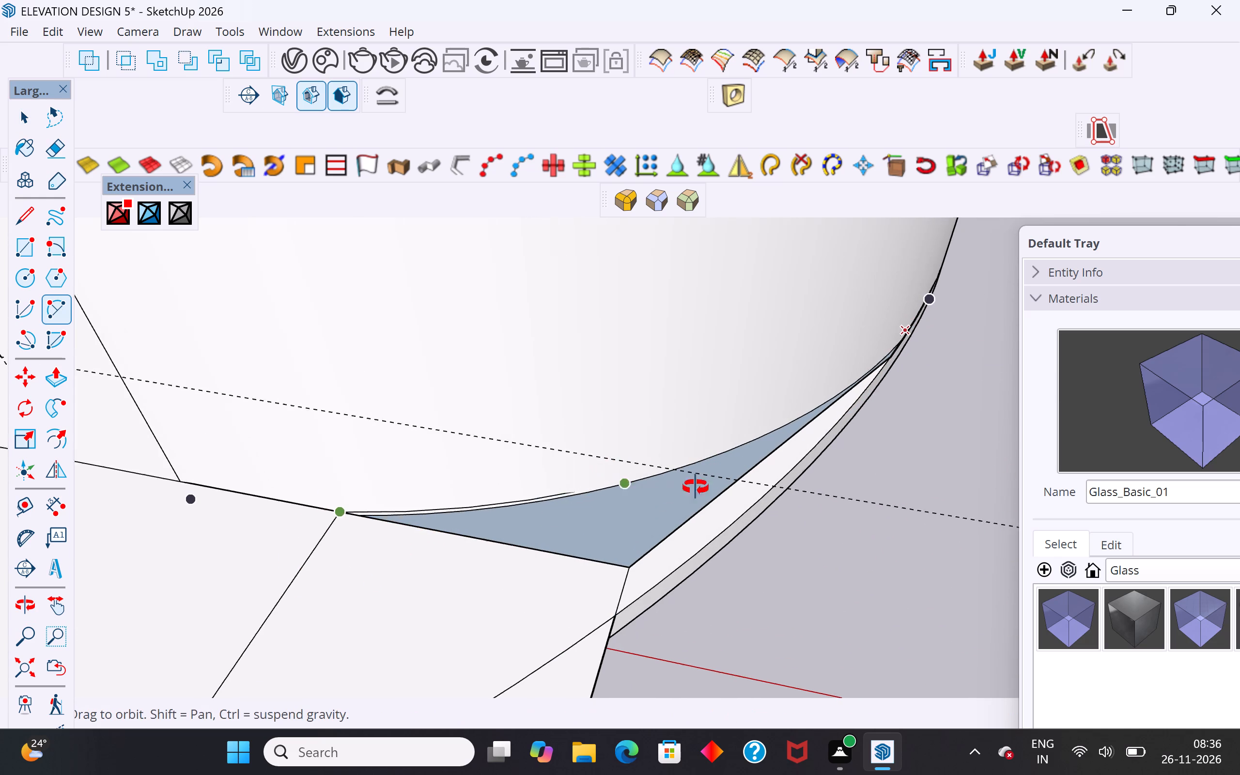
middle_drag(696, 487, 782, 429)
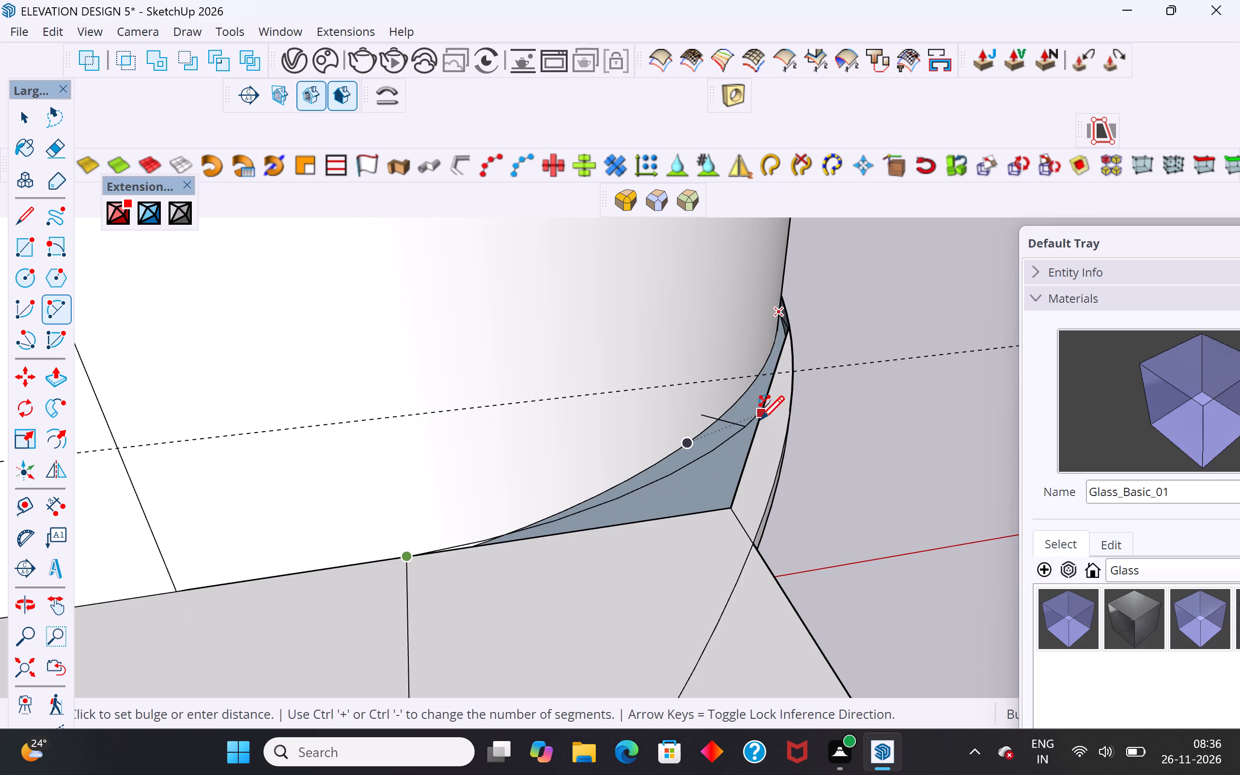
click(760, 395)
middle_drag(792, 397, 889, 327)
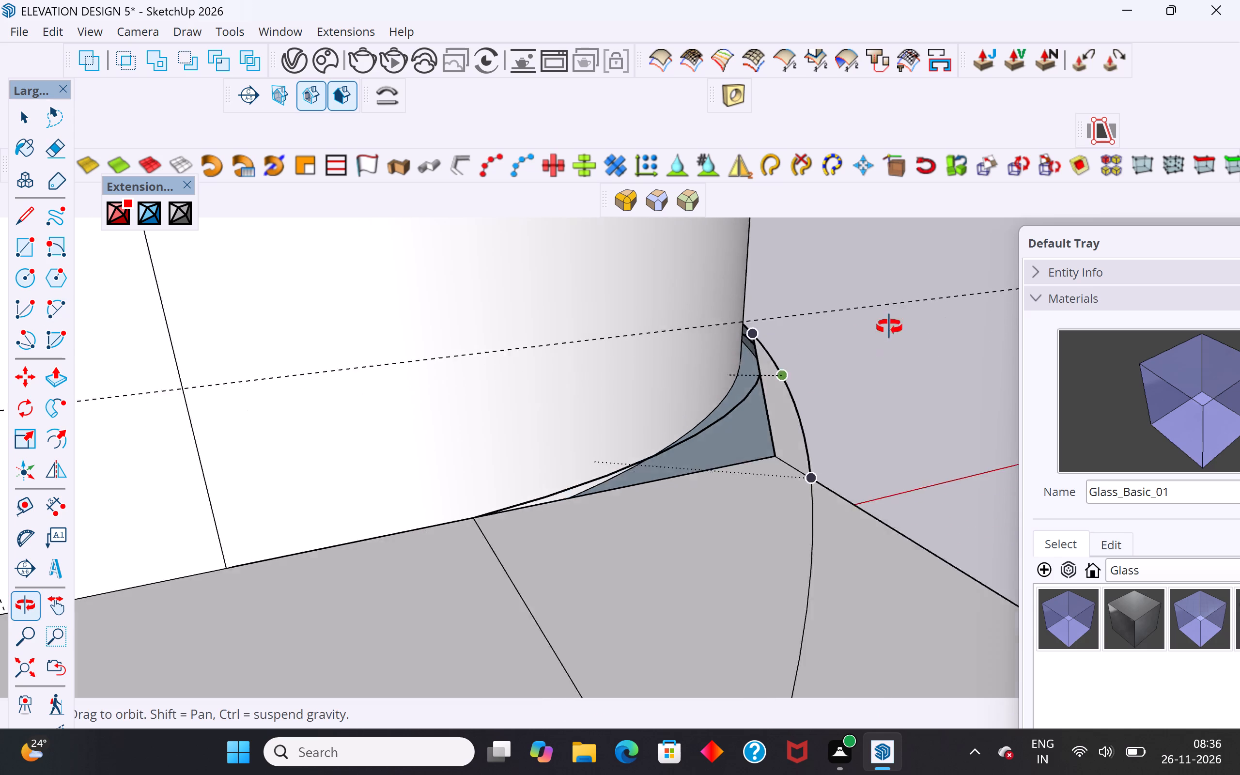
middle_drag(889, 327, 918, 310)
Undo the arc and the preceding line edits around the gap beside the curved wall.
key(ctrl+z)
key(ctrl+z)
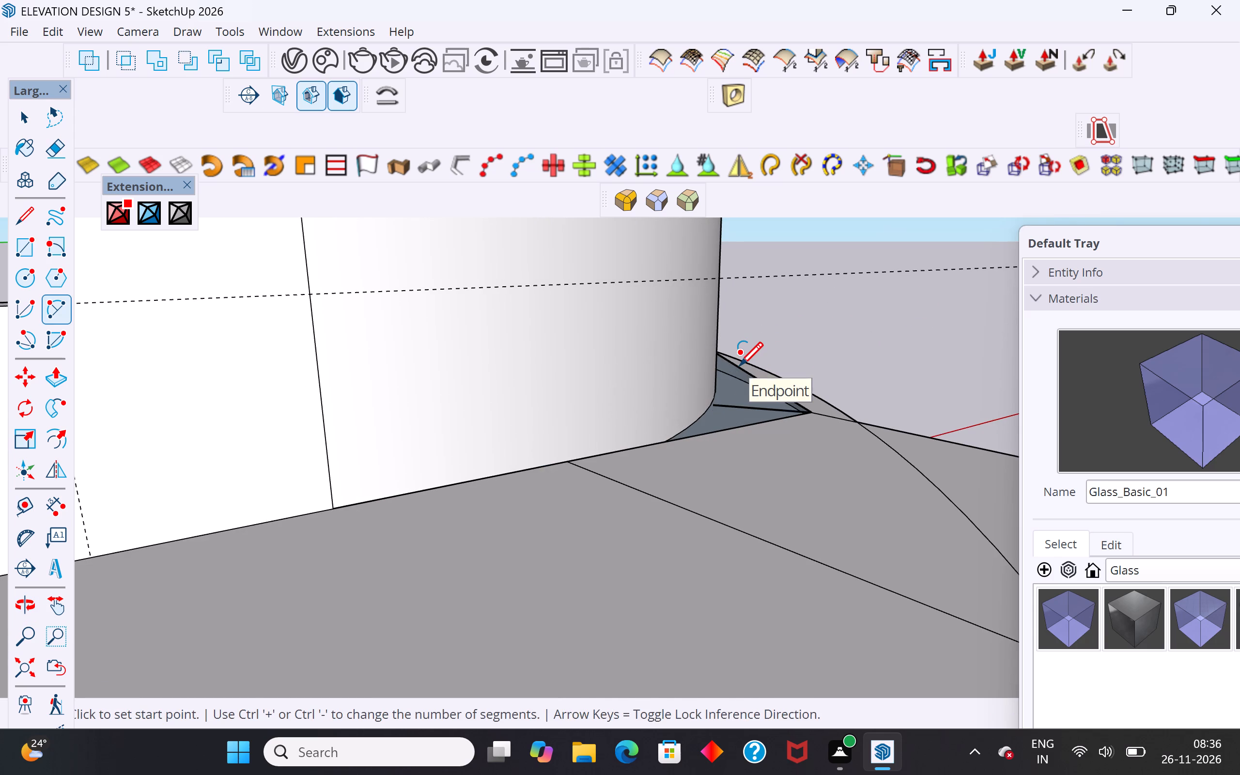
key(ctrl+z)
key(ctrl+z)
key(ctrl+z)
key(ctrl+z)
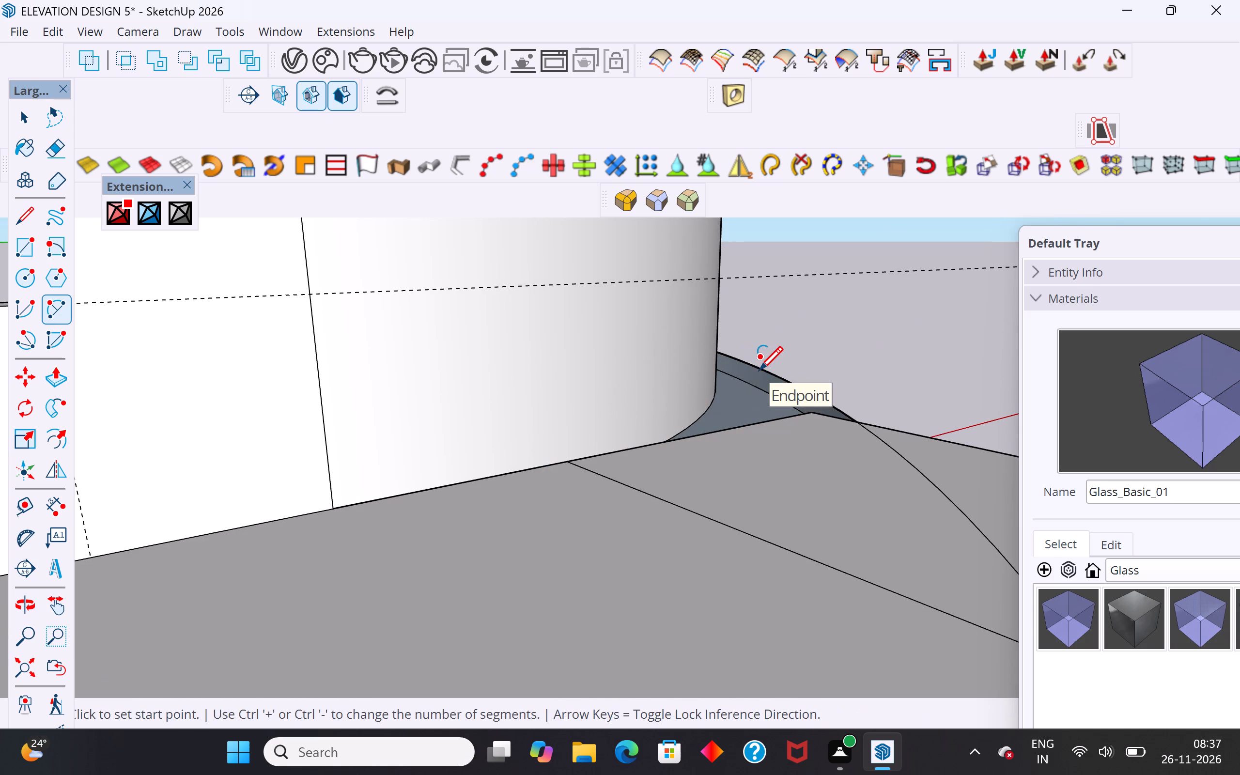
Draw a line from the smaller rectangle's edge beside the curved wall to the slab's curved rim, closing off the gap.
click(31, 207)
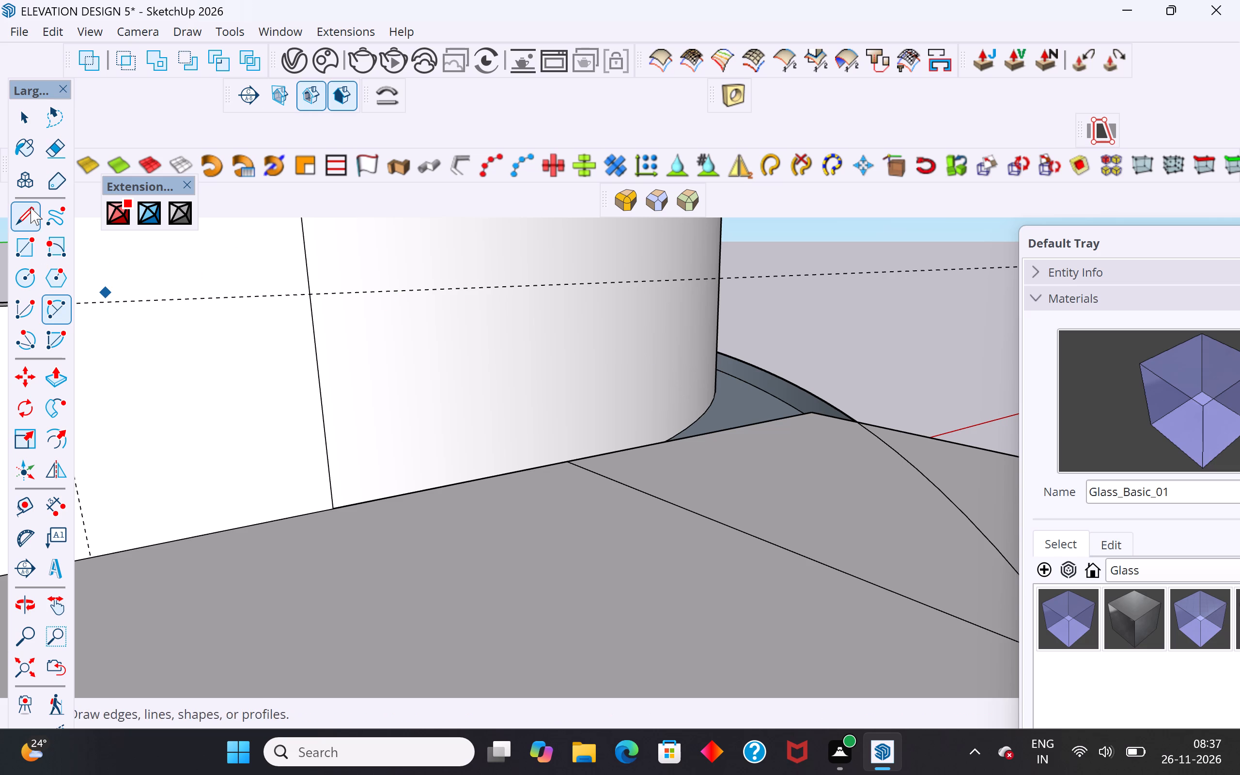
click(704, 434)
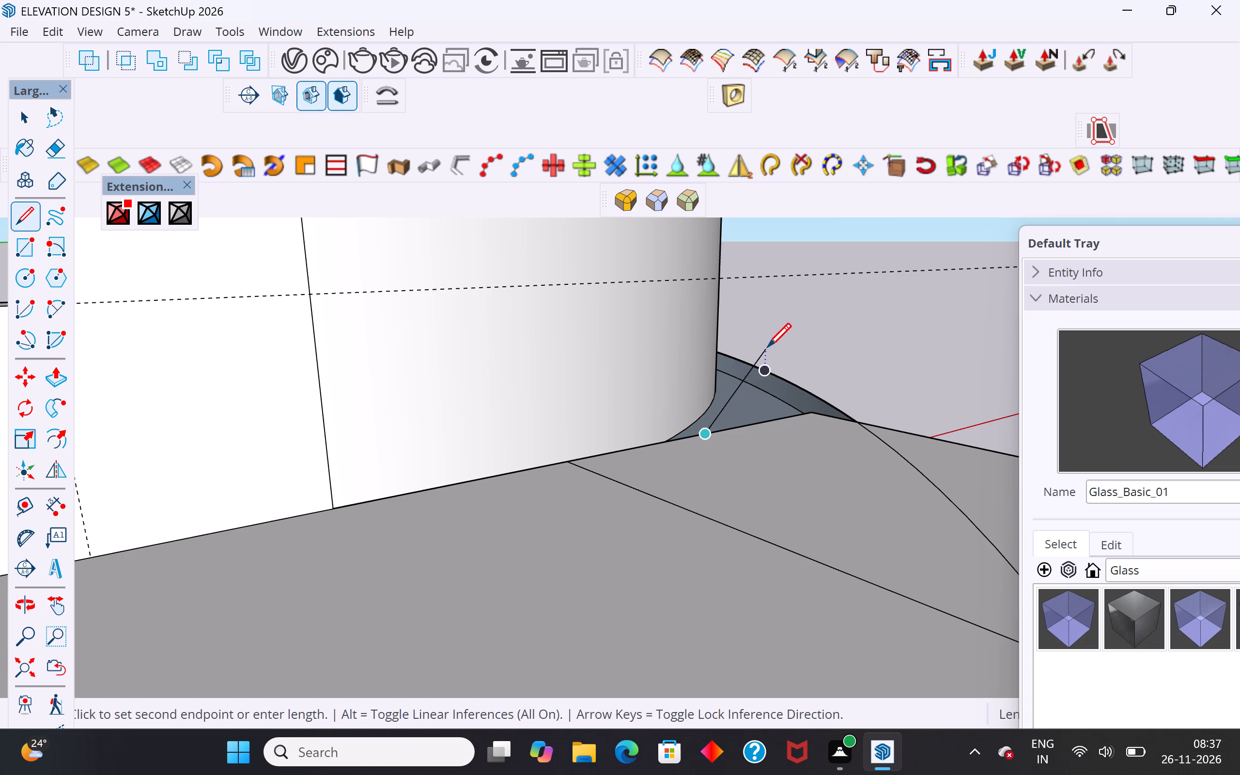
click(753, 358)
Erase the edges dividing the new faces inside the slab's curved rim, including the short piece at the smaller rectangle's corner.
middle_drag(858, 494, 598, 548)
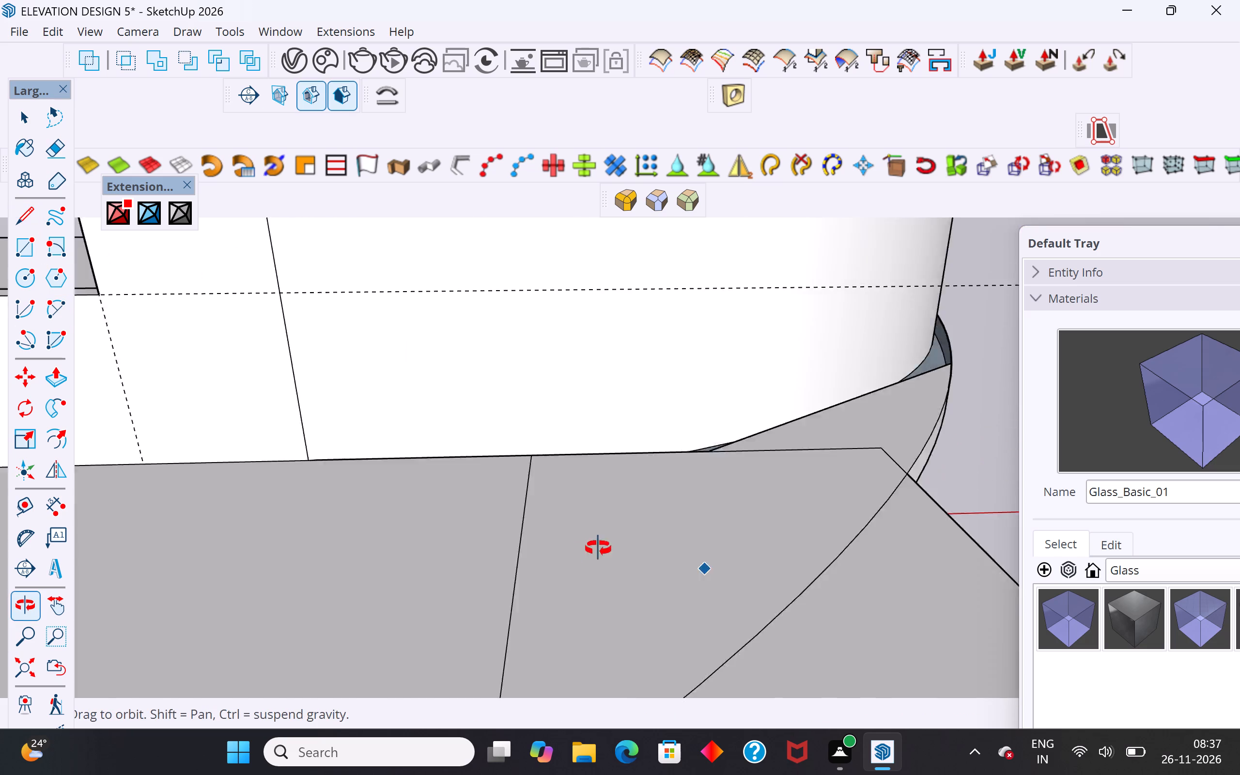
middle_drag(598, 548, 542, 560)
scroll(430, 632, down, 5)
scroll(291, 630, down, 4)
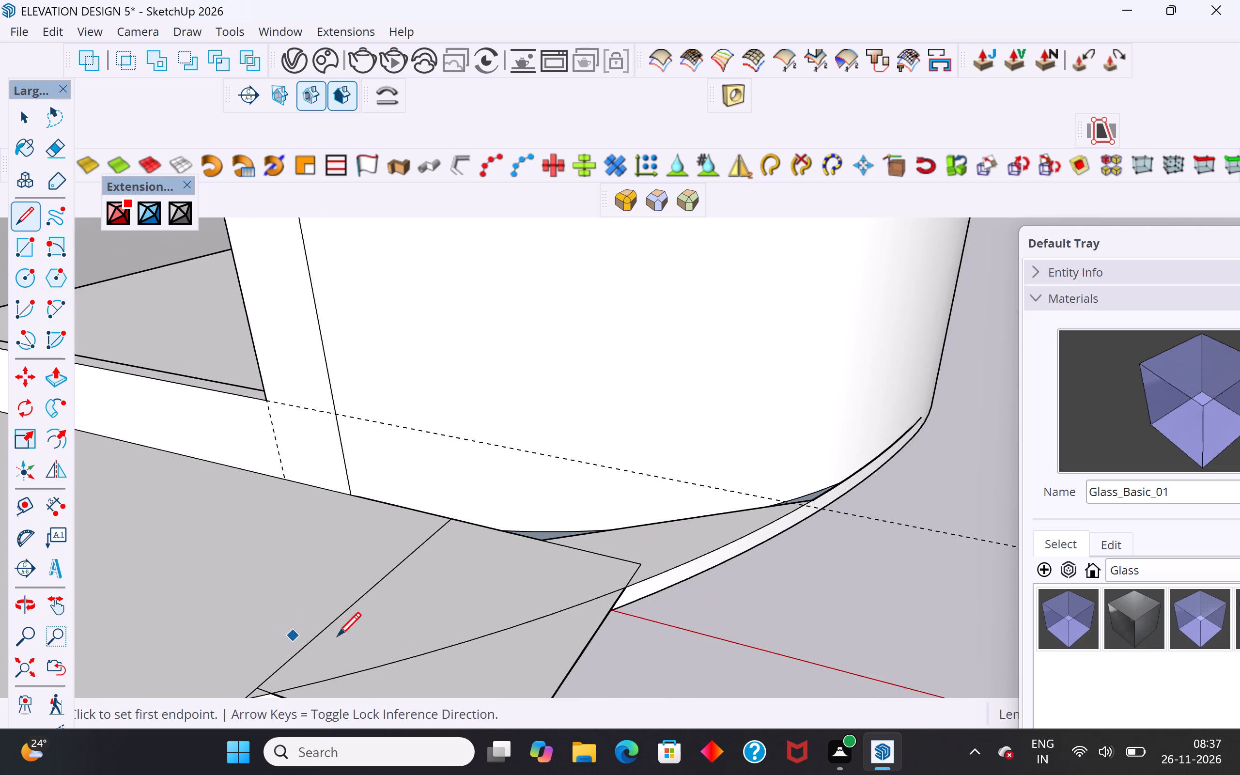
scroll(803, 484, up, 7)
scroll(860, 501, down, 1)
scroll(860, 501, up, 2)
scroll(831, 483, down, 6)
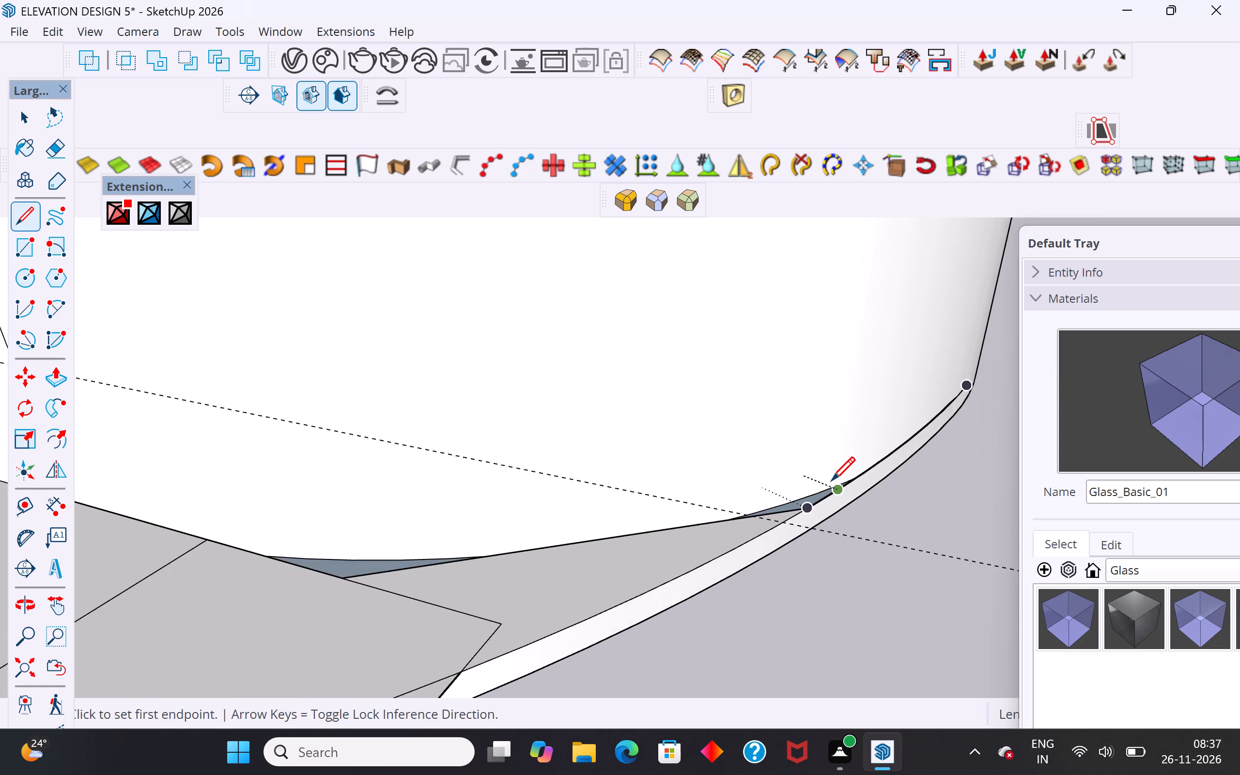
scroll(831, 483, down, 3)
click(29, 141)
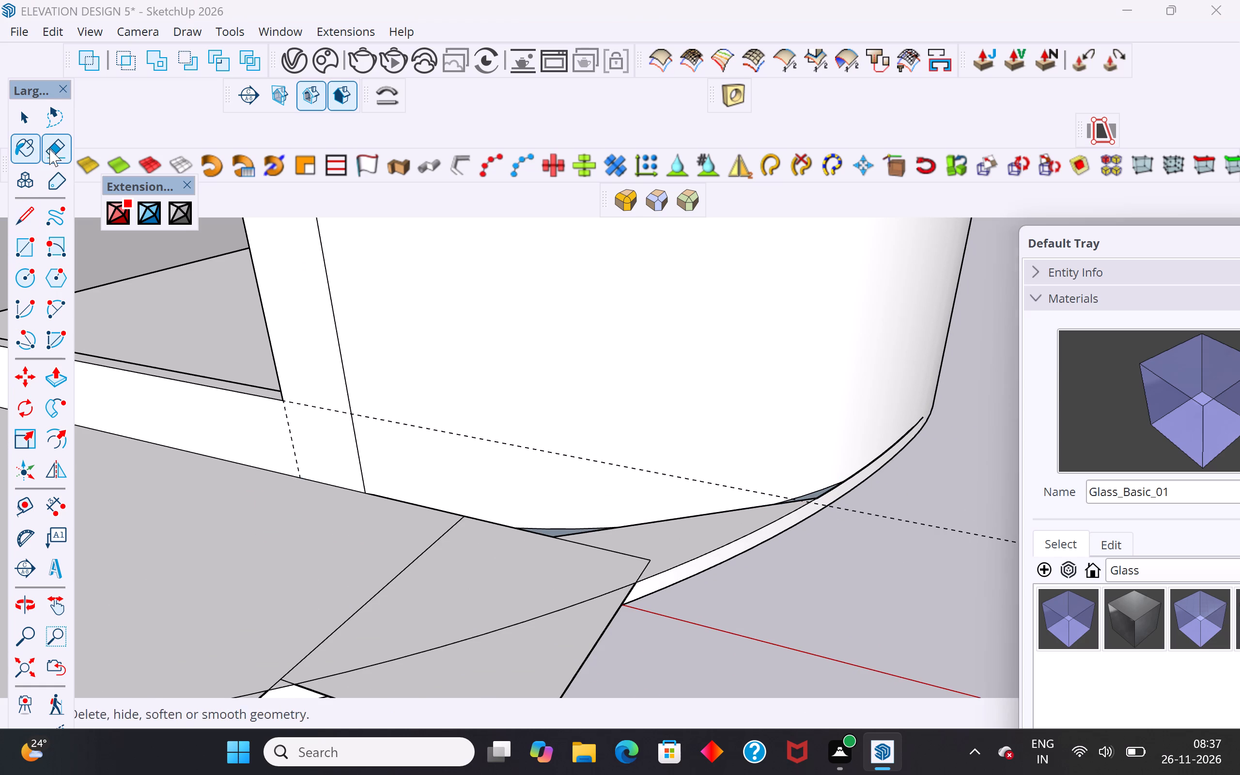
click(51, 149)
drag(657, 547, 348, 577)
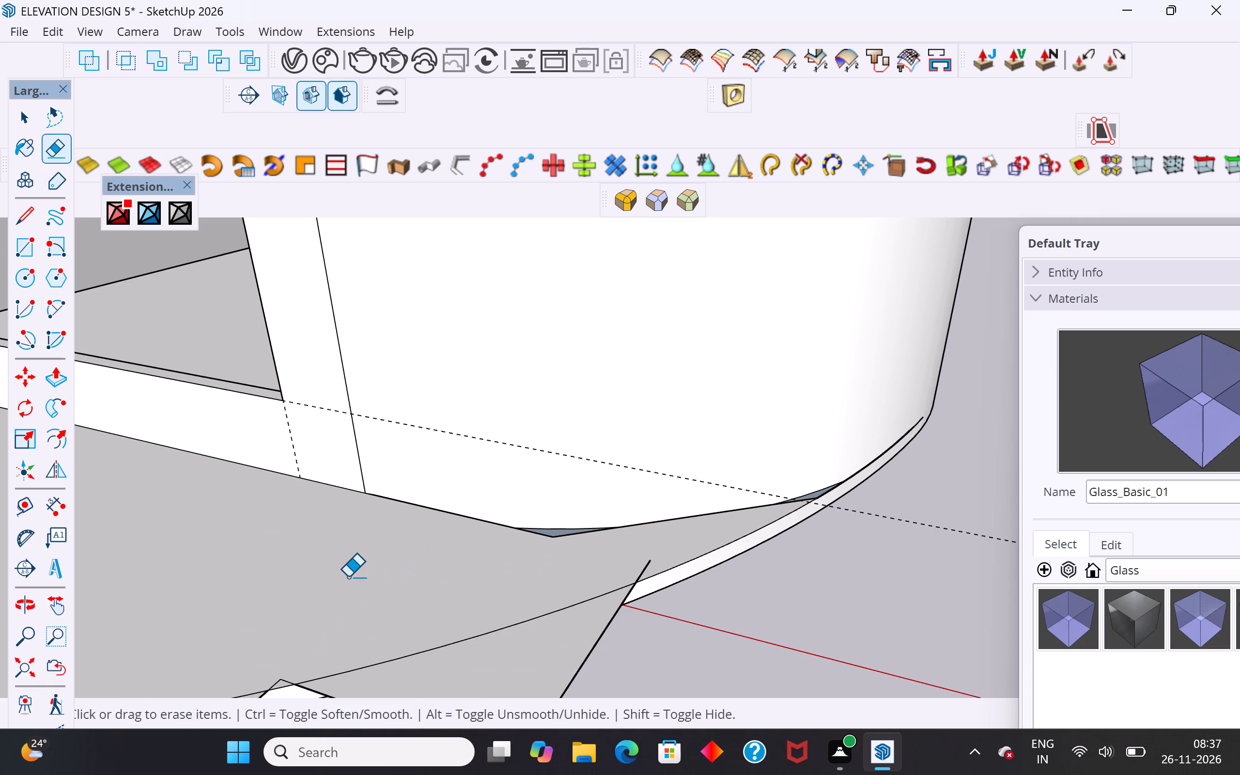
click(644, 567)
Erase the short edge pieces inside the curved rim at the notch between the two rectangles.
scroll(624, 556, down, 2)
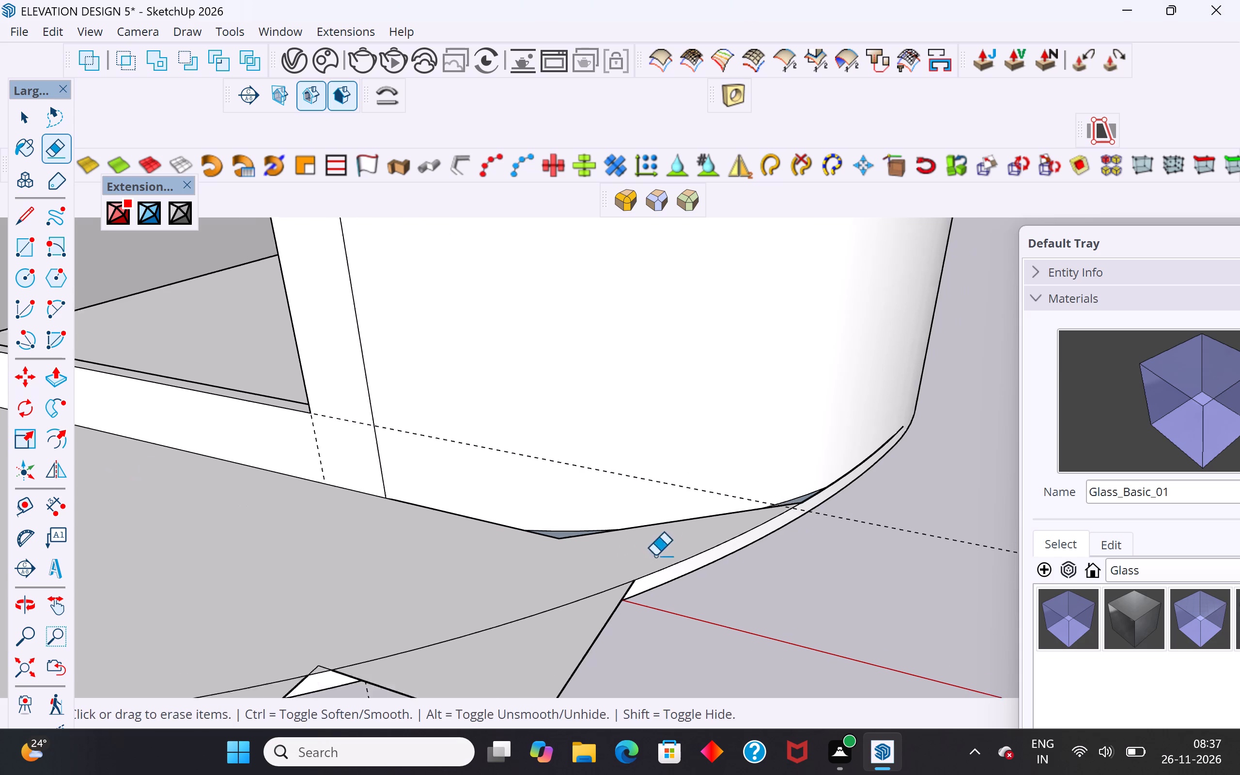
scroll(655, 556, down, 3)
middle_drag(764, 516, 472, 648)
scroll(315, 486, up, 14)
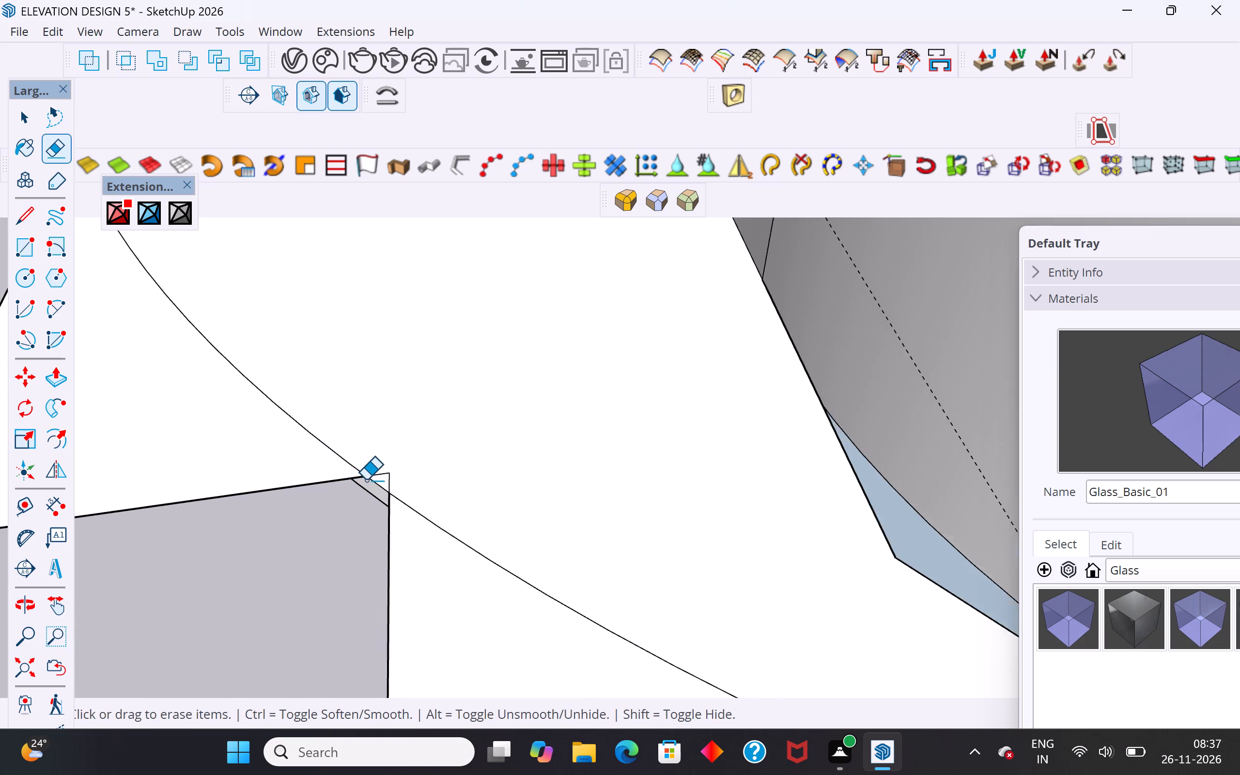
scroll(366, 480, up, 9)
drag(381, 458, 447, 488)
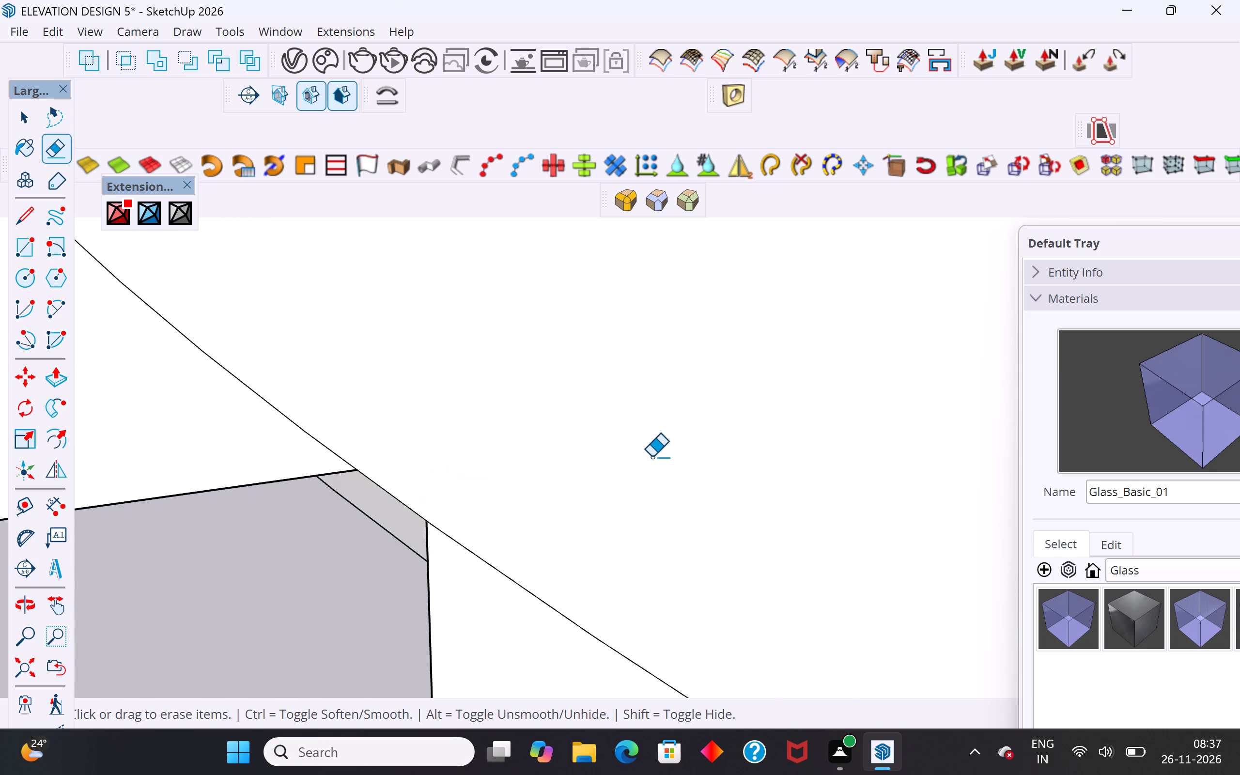
scroll(651, 457, down, 4)
scroll(651, 457, up, 1)
scroll(651, 457, down, 17)
scroll(652, 457, down, 5)
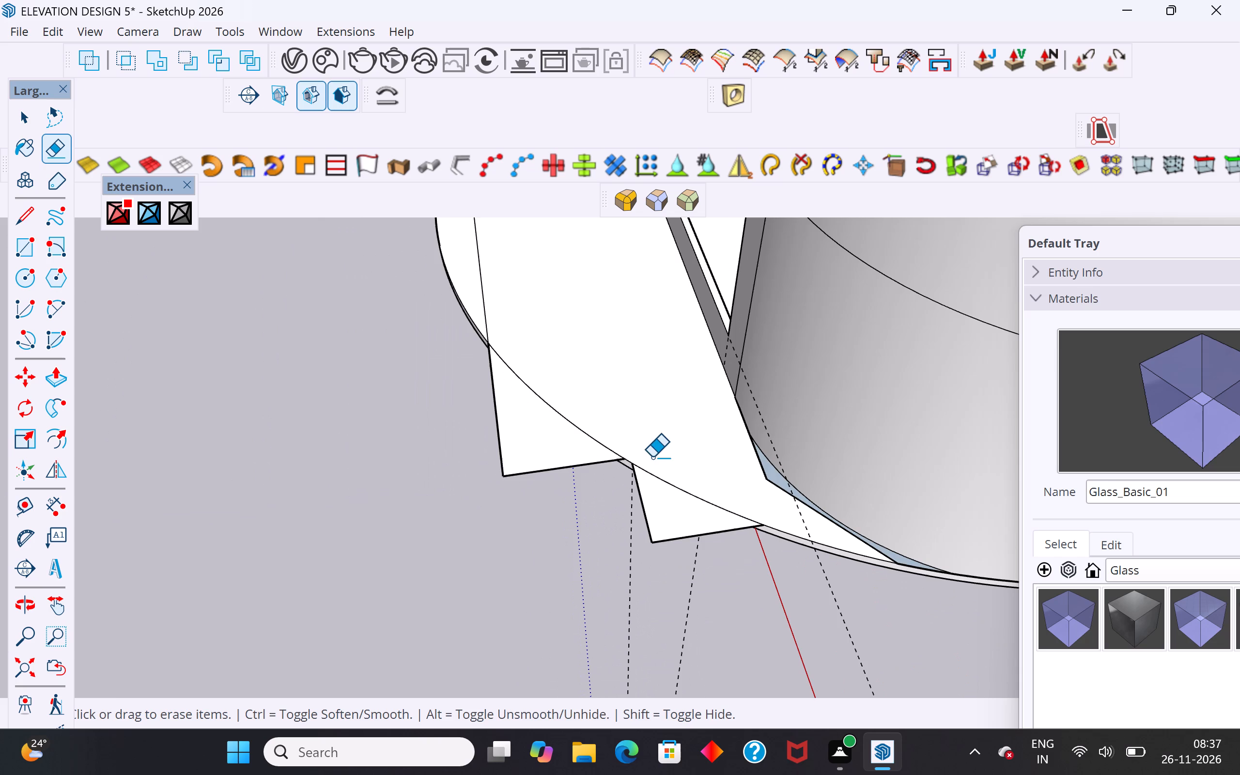
Draw a line cutting off the gap's sharp corner, from its endpoint at the curved wall to the slab's slanted edge.
middle_drag(744, 520, 1094, 546)
scroll(829, 309, up, 3)
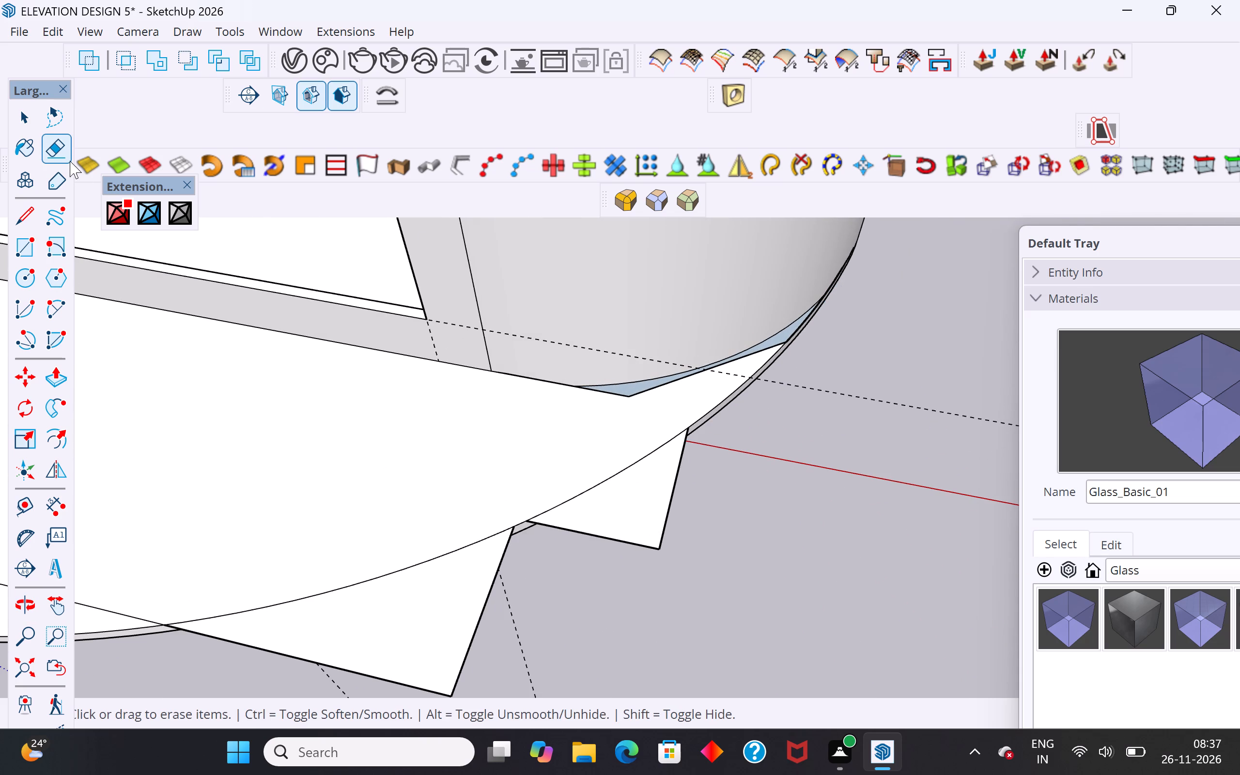
click(35, 115)
click(761, 468)
scroll(769, 330, up, 9)
middle_drag(769, 330, 767, 325)
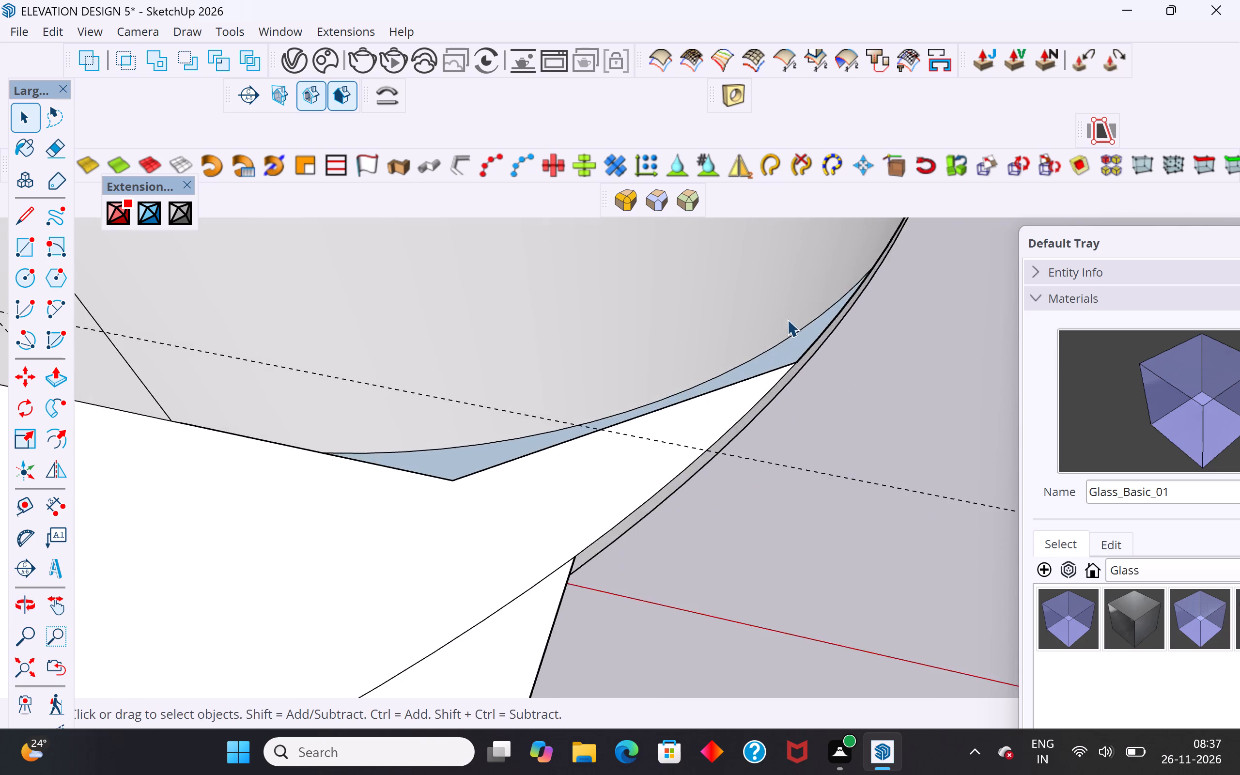
scroll(787, 319, up, 3)
middle_drag(786, 385, 423, 250)
scroll(371, 317, up, 5)
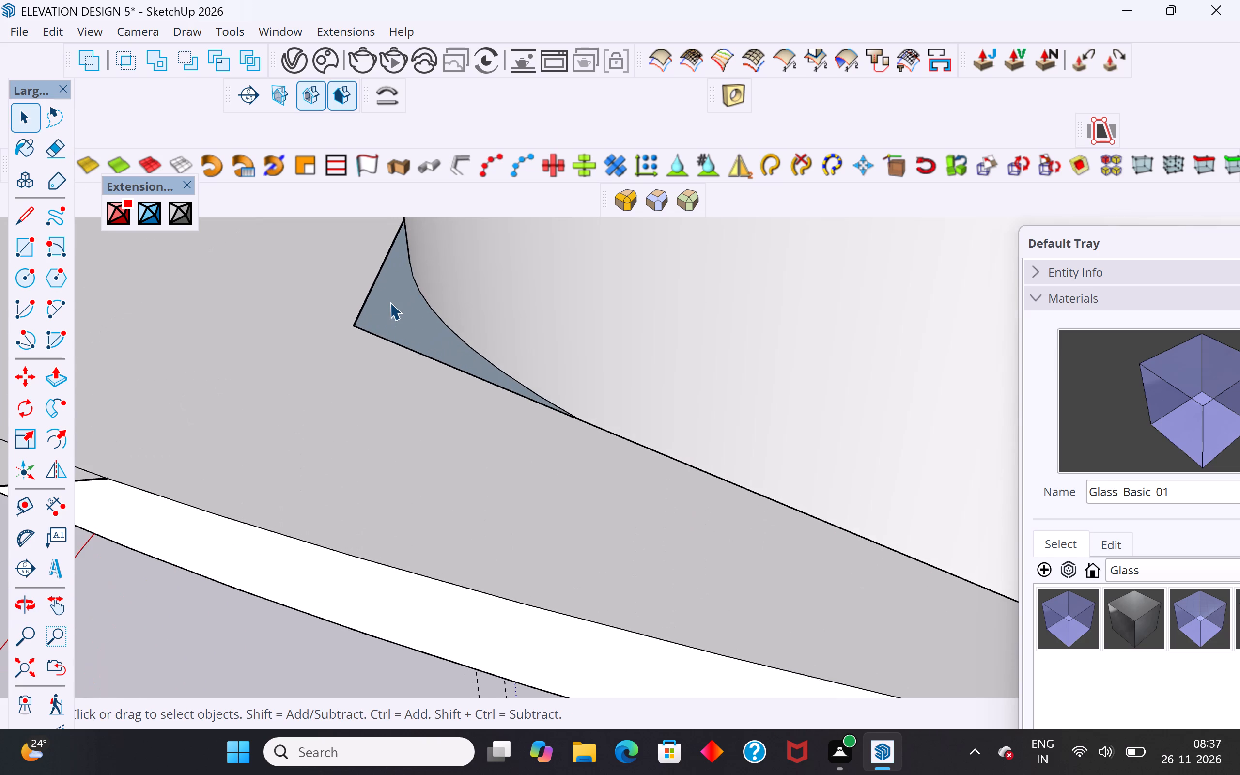
click(390, 301)
middle_drag(418, 305, 312, 230)
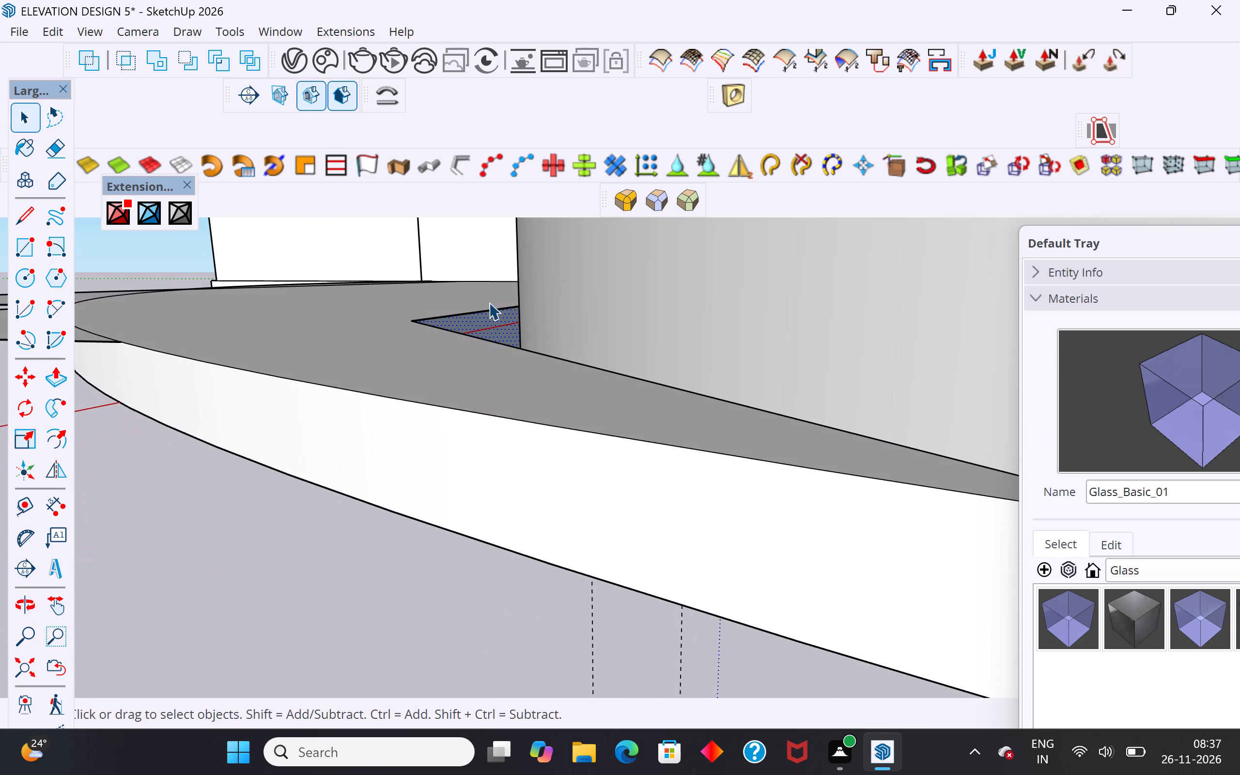
click(29, 217)
middle_drag(451, 361, 503, 465)
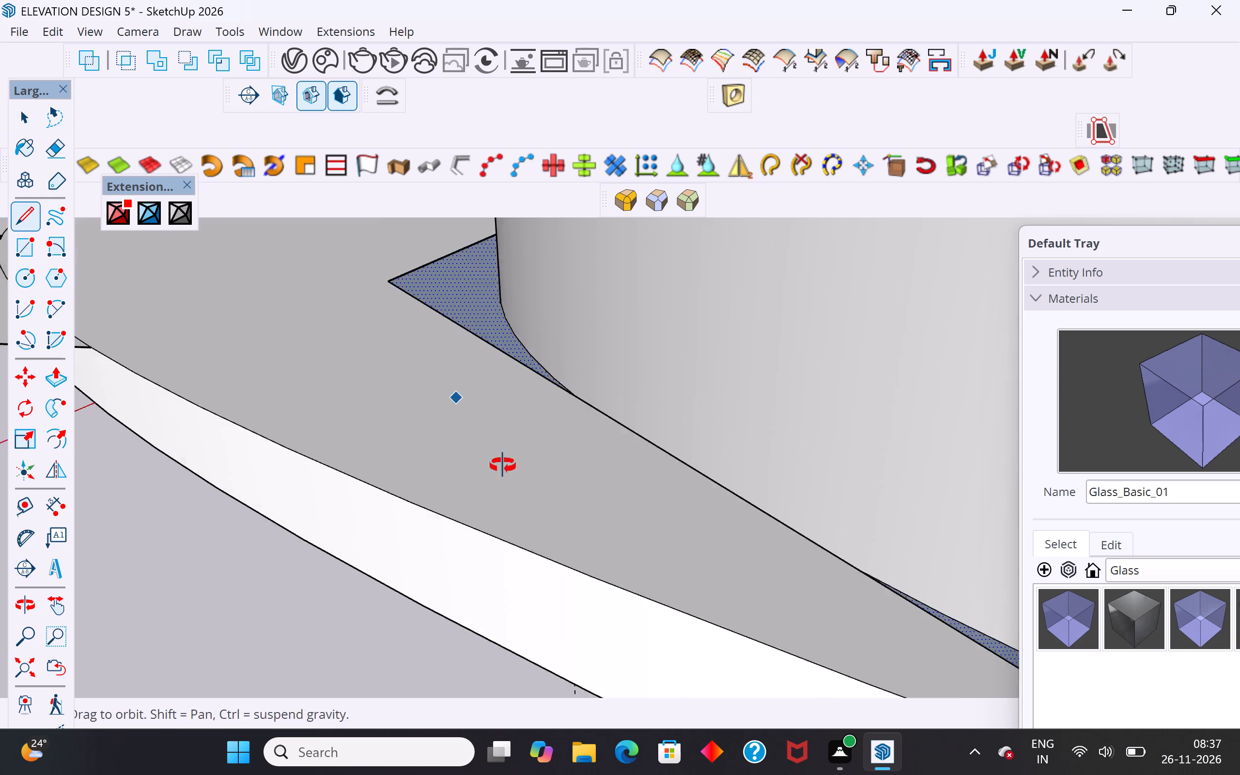
middle_drag(503, 465, 553, 523)
scroll(537, 541, down, 16)
scroll(455, 353, up, 2)
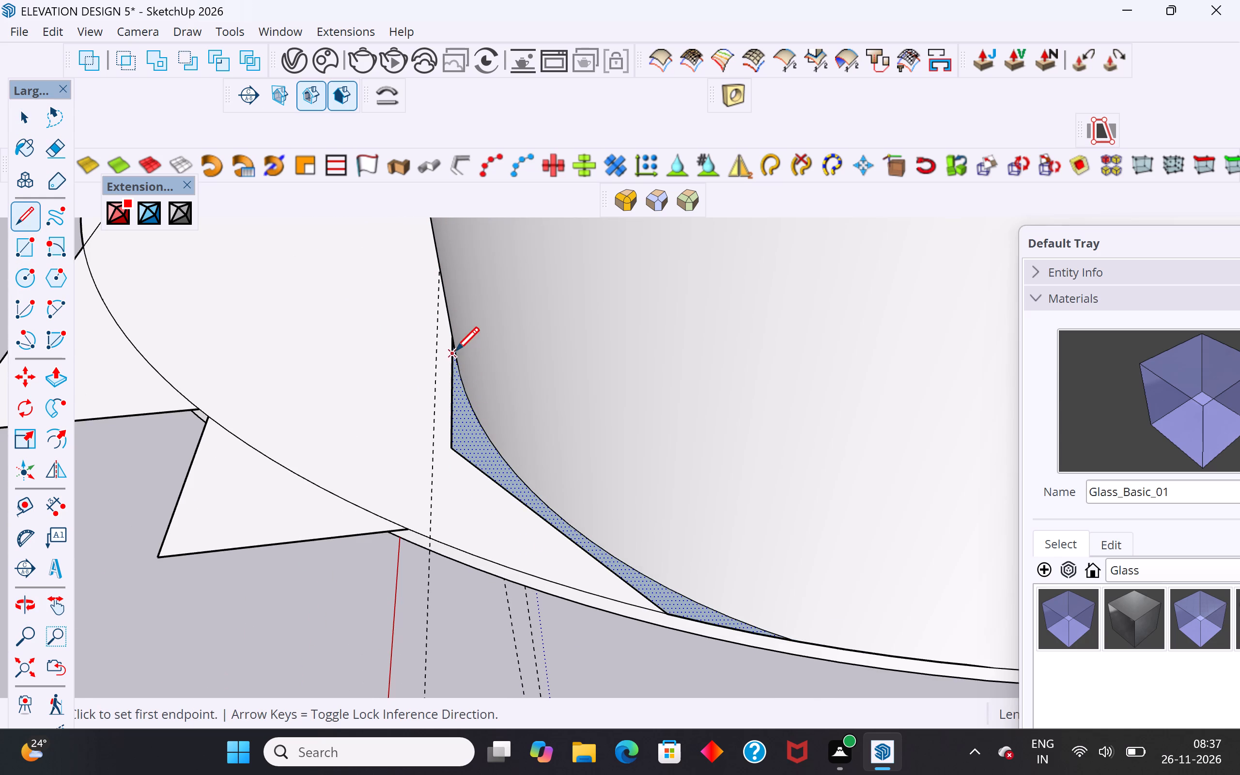
scroll(455, 353, up, 2)
click(447, 345)
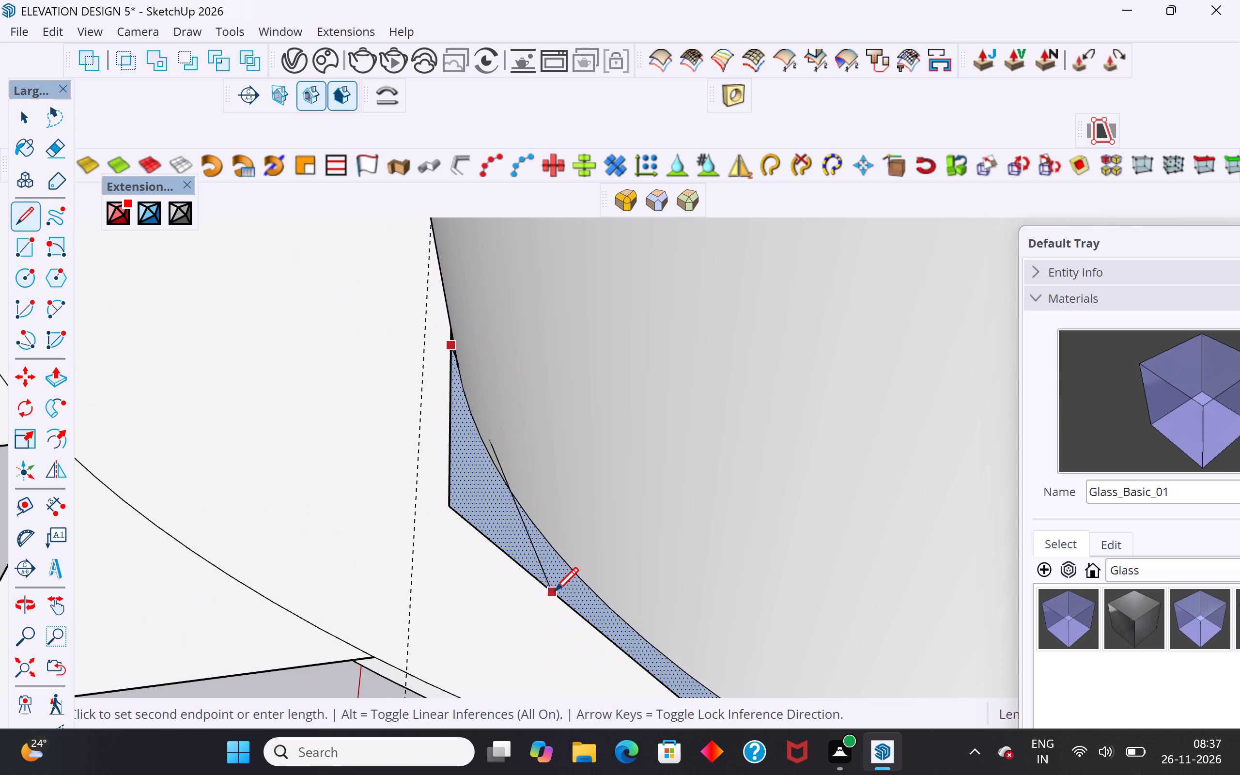
click(491, 542)
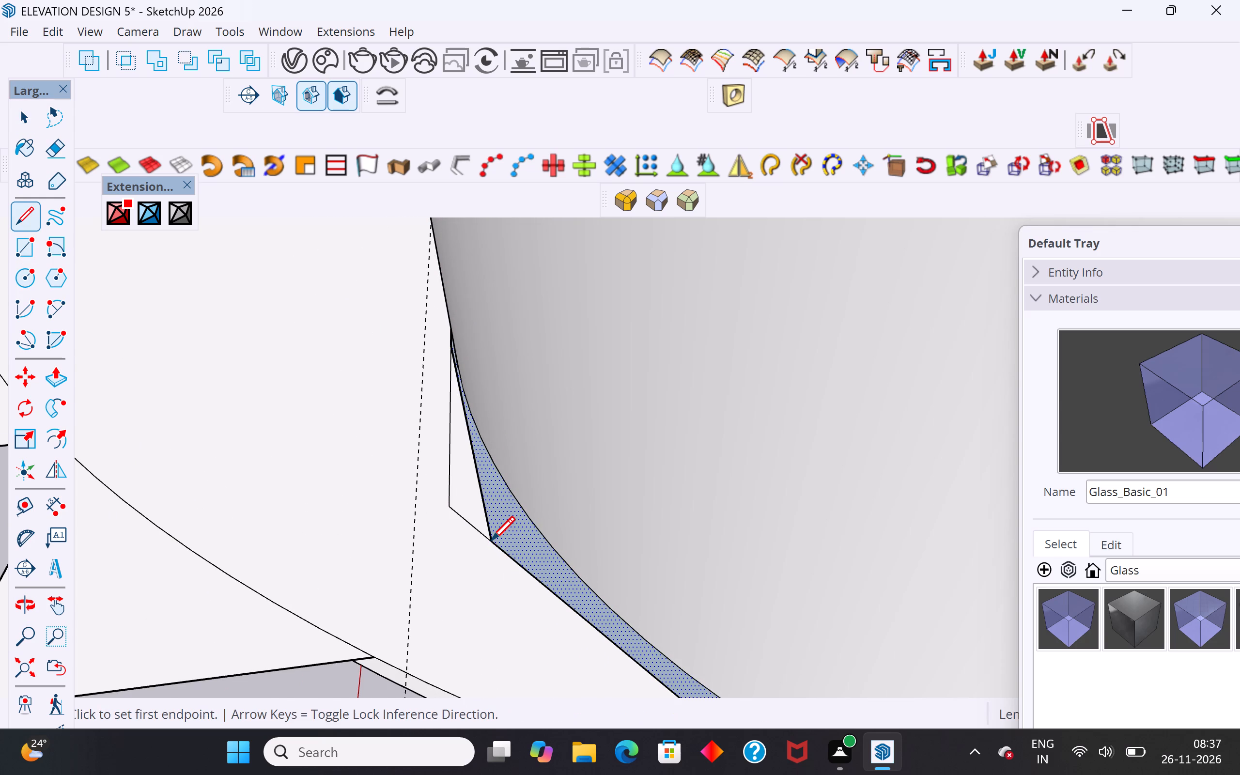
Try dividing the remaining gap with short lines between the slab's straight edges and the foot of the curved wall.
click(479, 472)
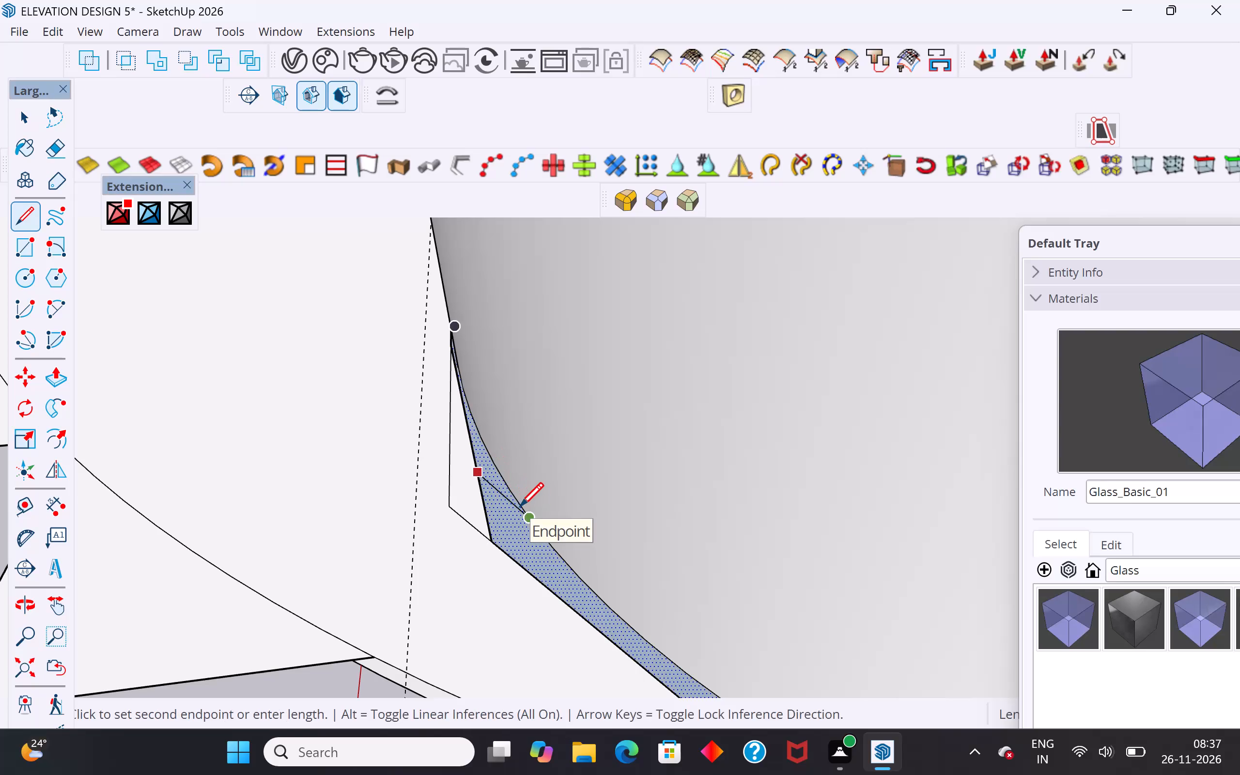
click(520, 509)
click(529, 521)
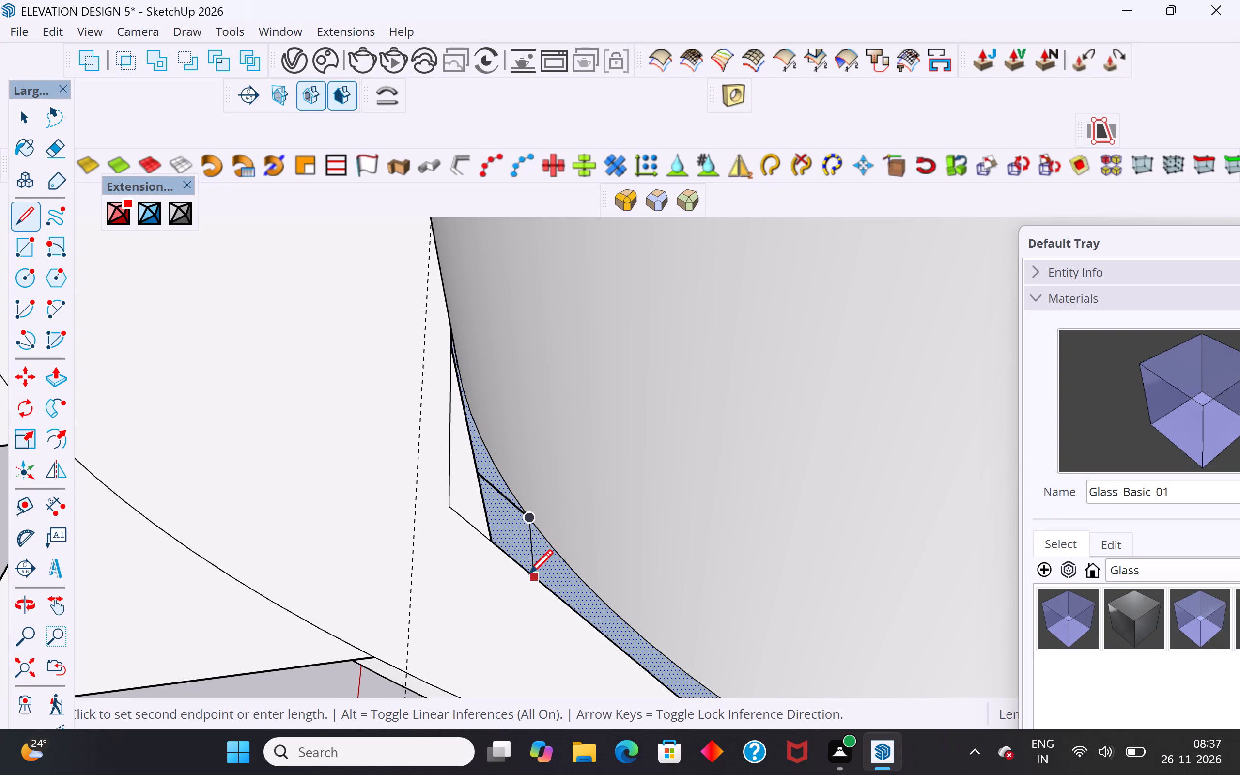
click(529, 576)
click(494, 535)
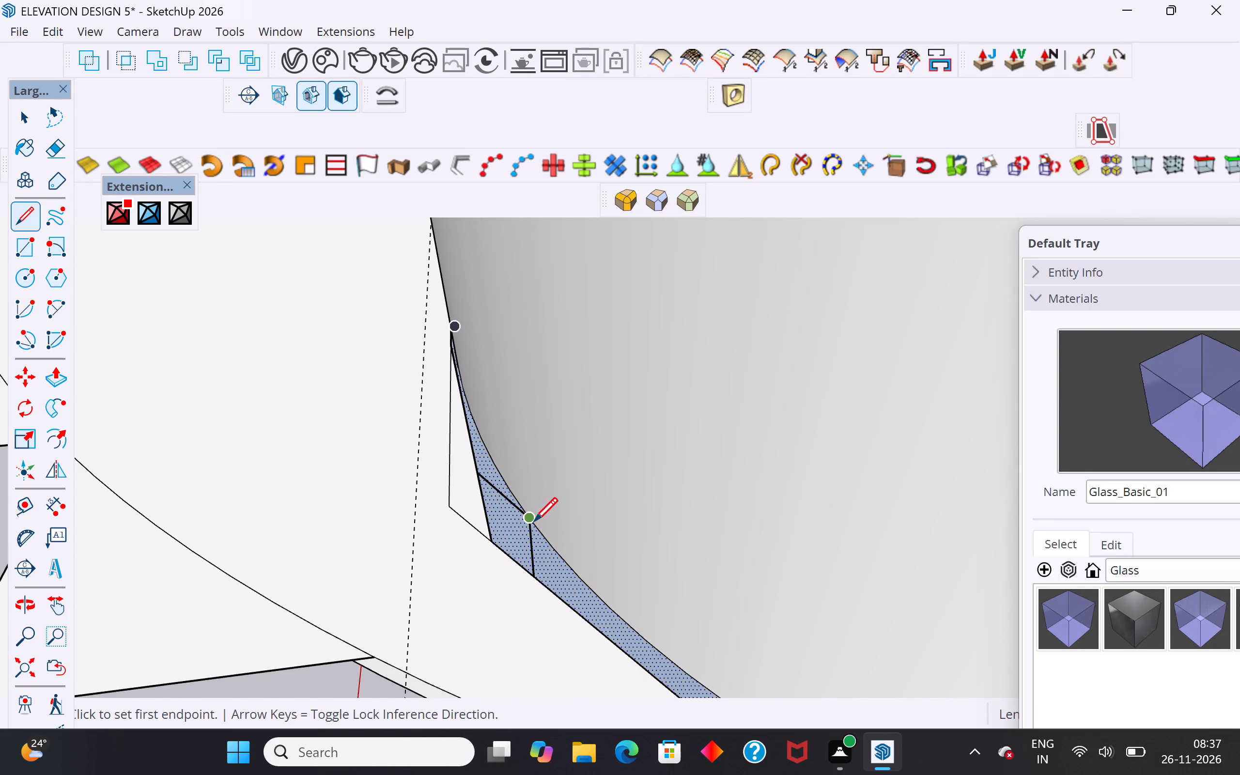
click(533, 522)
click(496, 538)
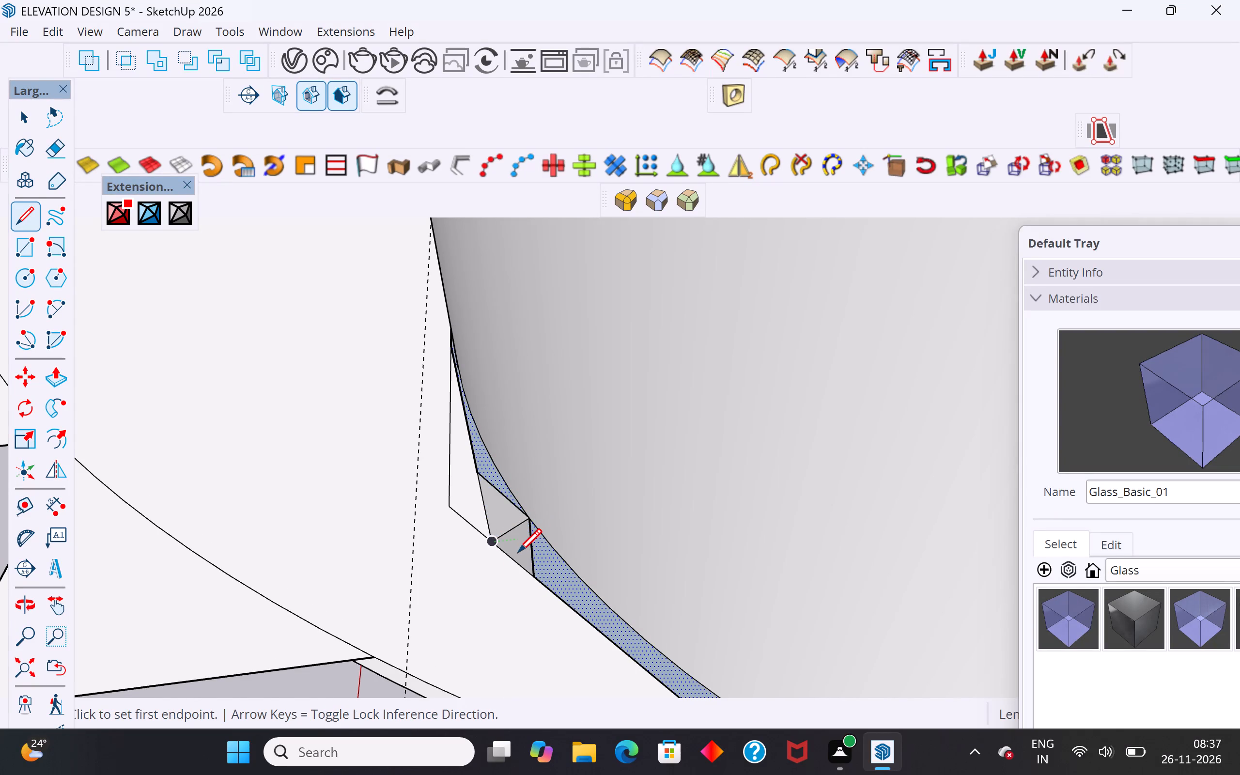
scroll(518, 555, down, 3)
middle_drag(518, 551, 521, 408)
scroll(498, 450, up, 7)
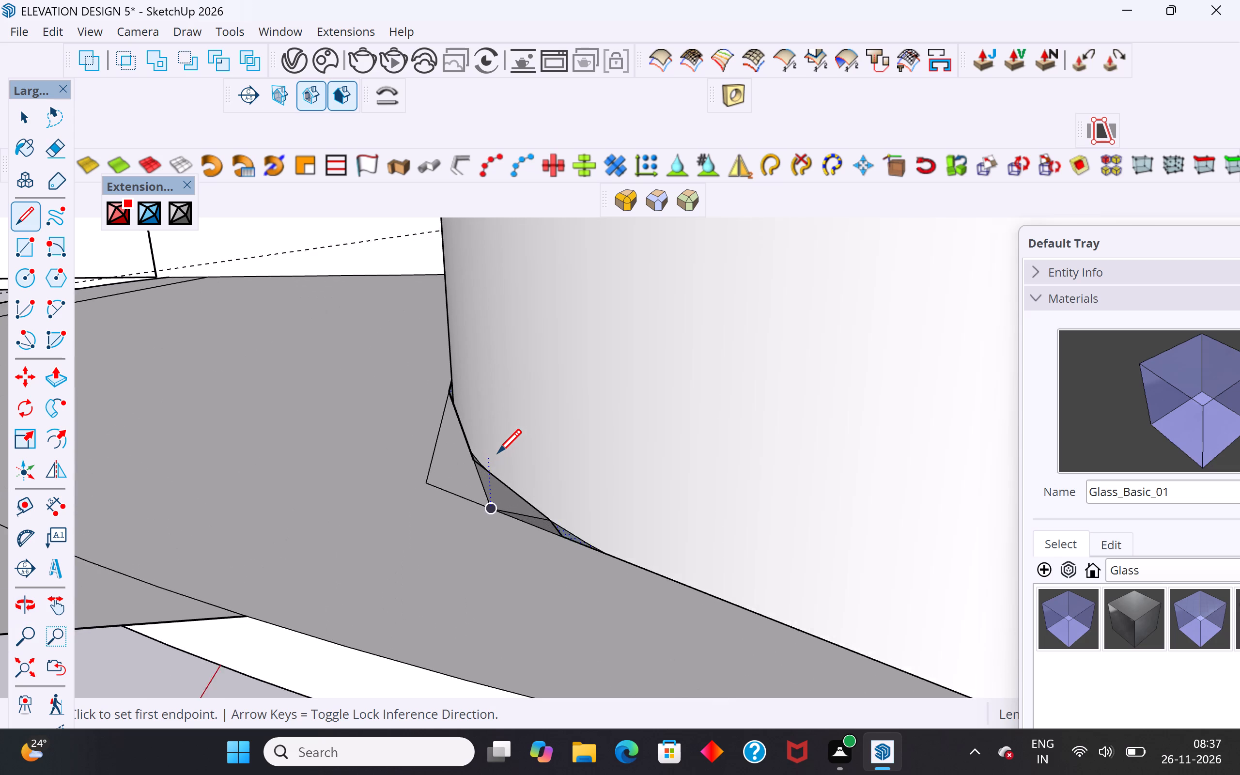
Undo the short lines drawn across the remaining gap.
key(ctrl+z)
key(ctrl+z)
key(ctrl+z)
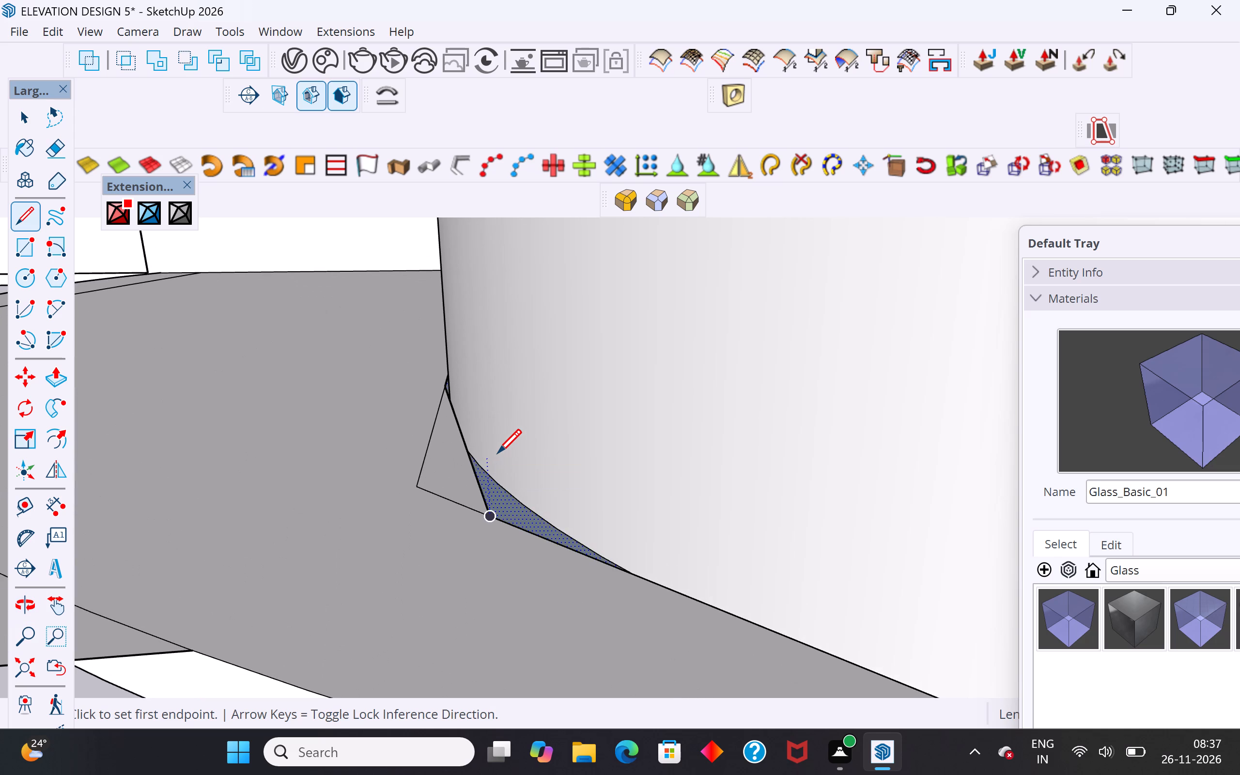
Erase the two leftover edges of the cut-off corner on the slab beside the curved wall.
click(26, 119)
click(46, 156)
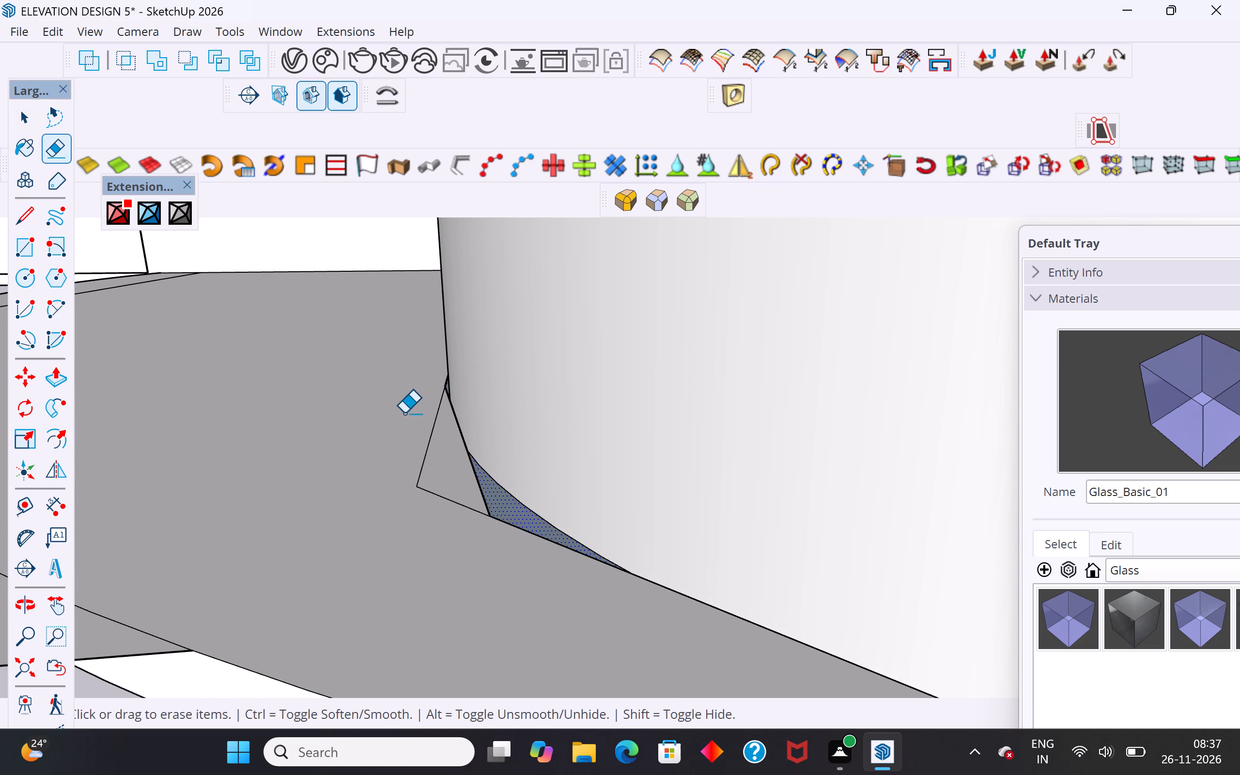
drag(434, 421, 435, 535)
Hide the curved wall's outer face above the slab gap.
scroll(353, 490, down, 8)
middle_drag(361, 511, 648, 589)
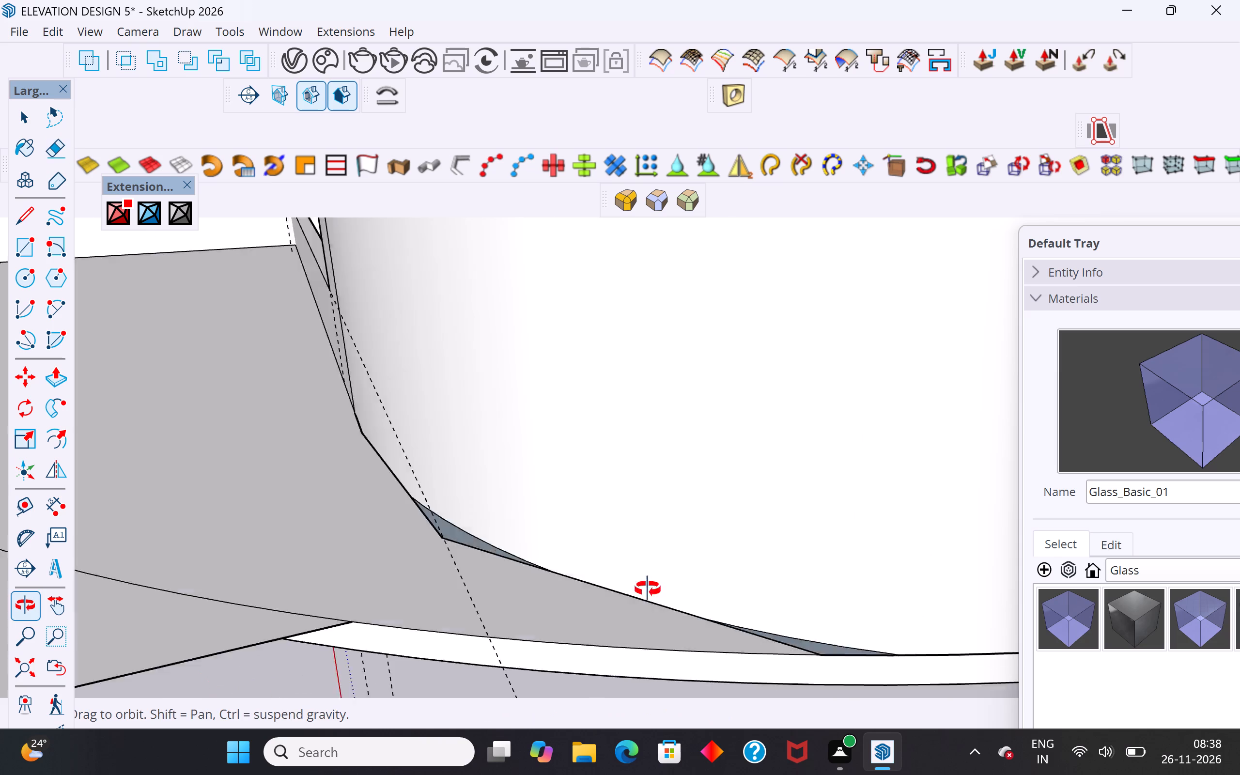
middle_drag(648, 589, 777, 589)
scroll(566, 566, down, 4)
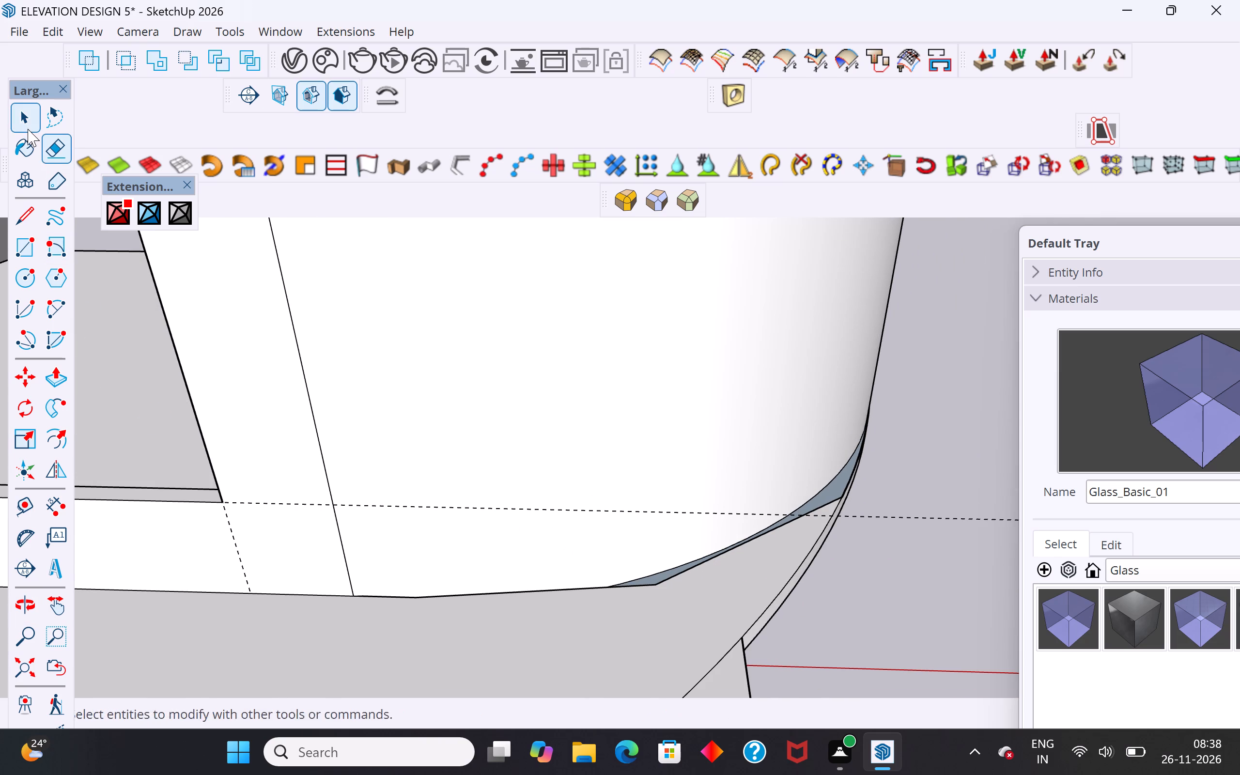
click(27, 127)
click(618, 398)
right_click(618, 398)
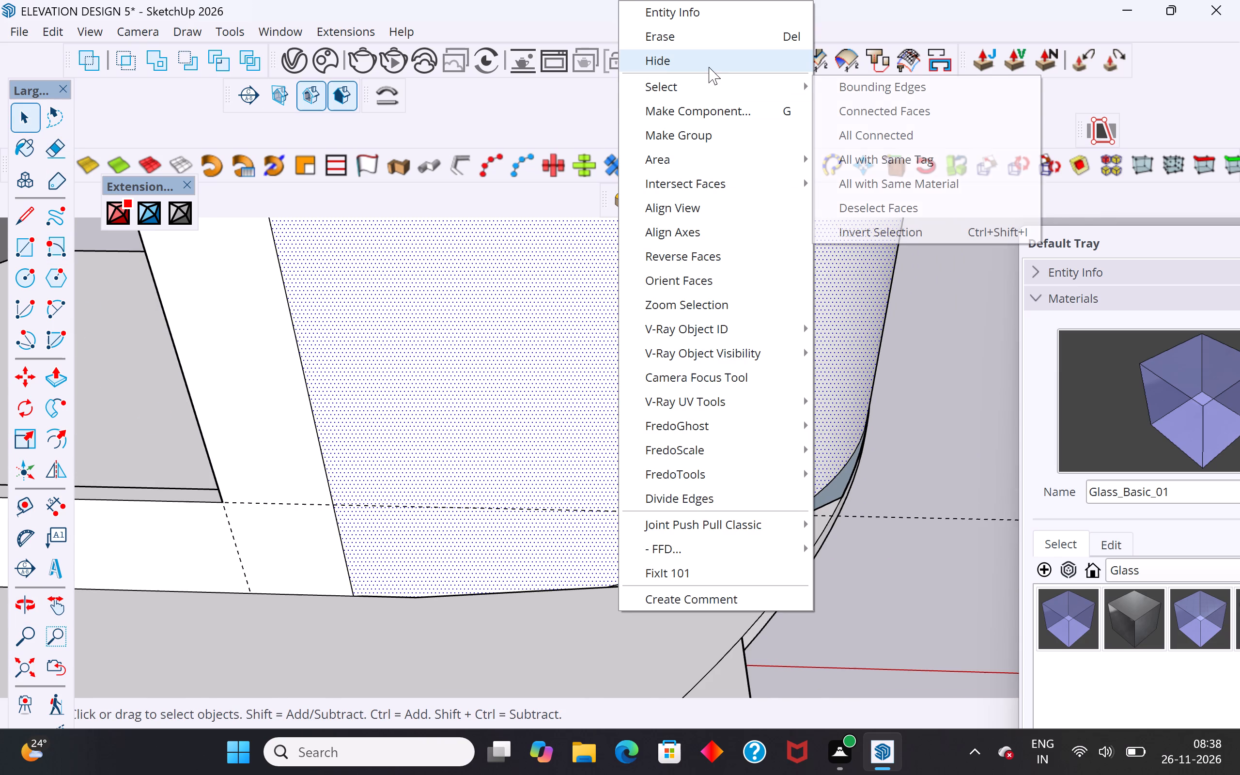
click(697, 55)
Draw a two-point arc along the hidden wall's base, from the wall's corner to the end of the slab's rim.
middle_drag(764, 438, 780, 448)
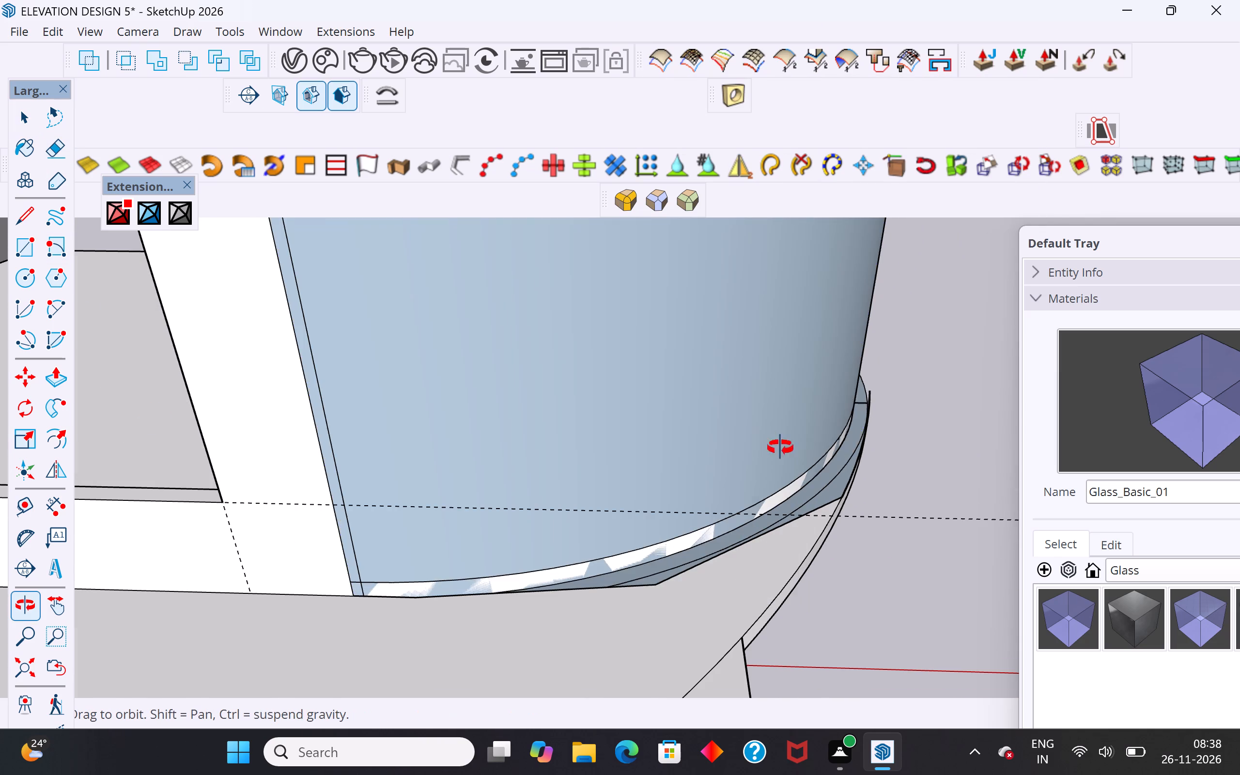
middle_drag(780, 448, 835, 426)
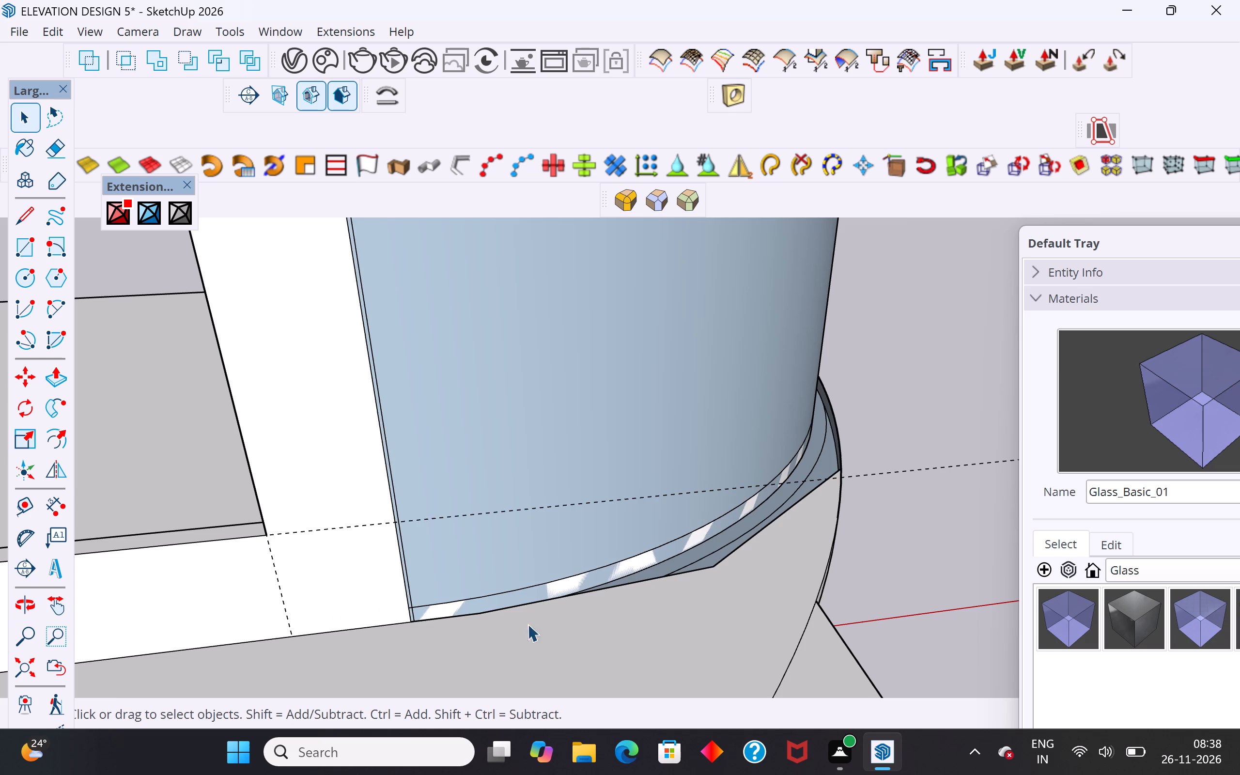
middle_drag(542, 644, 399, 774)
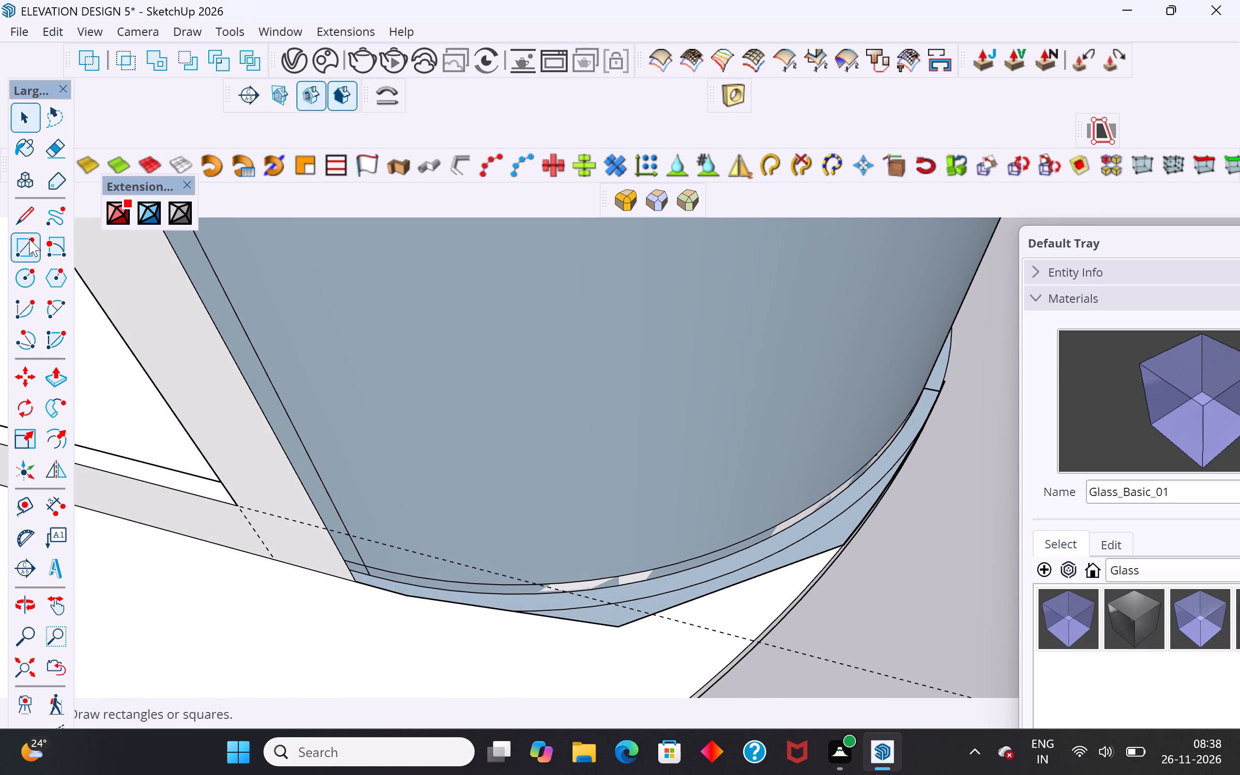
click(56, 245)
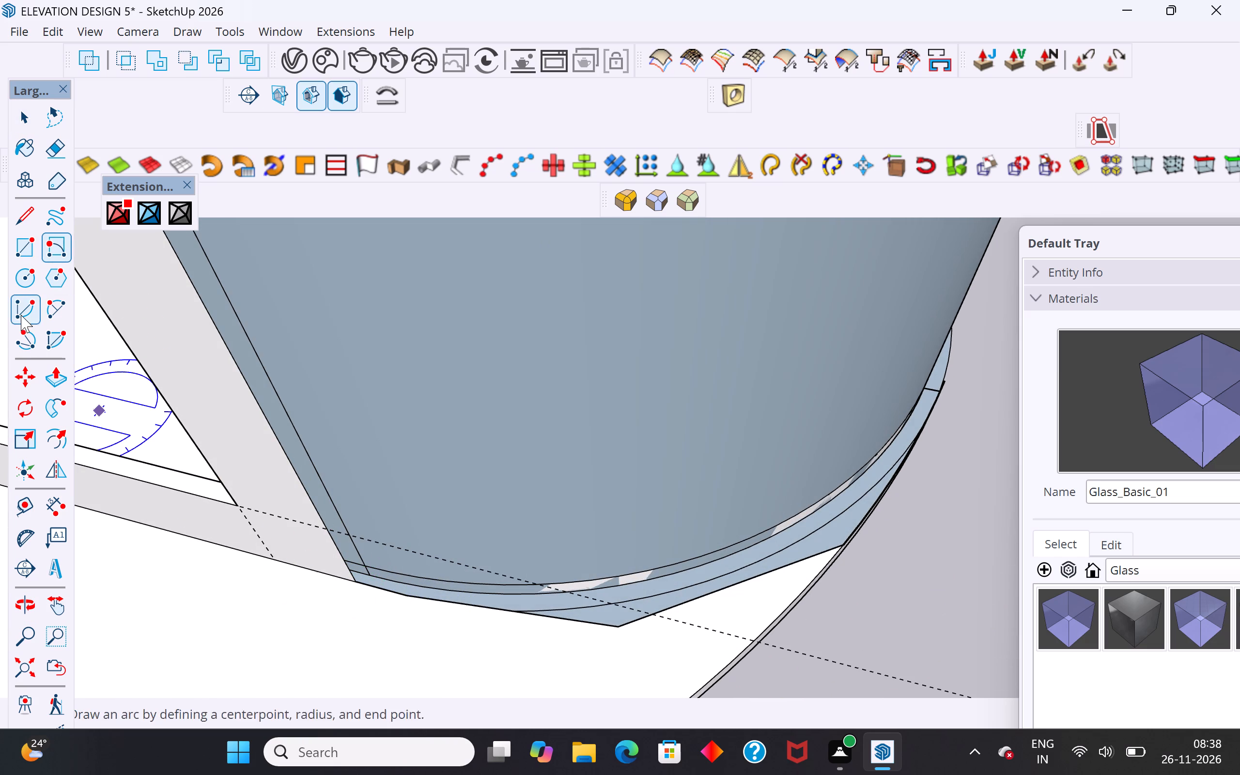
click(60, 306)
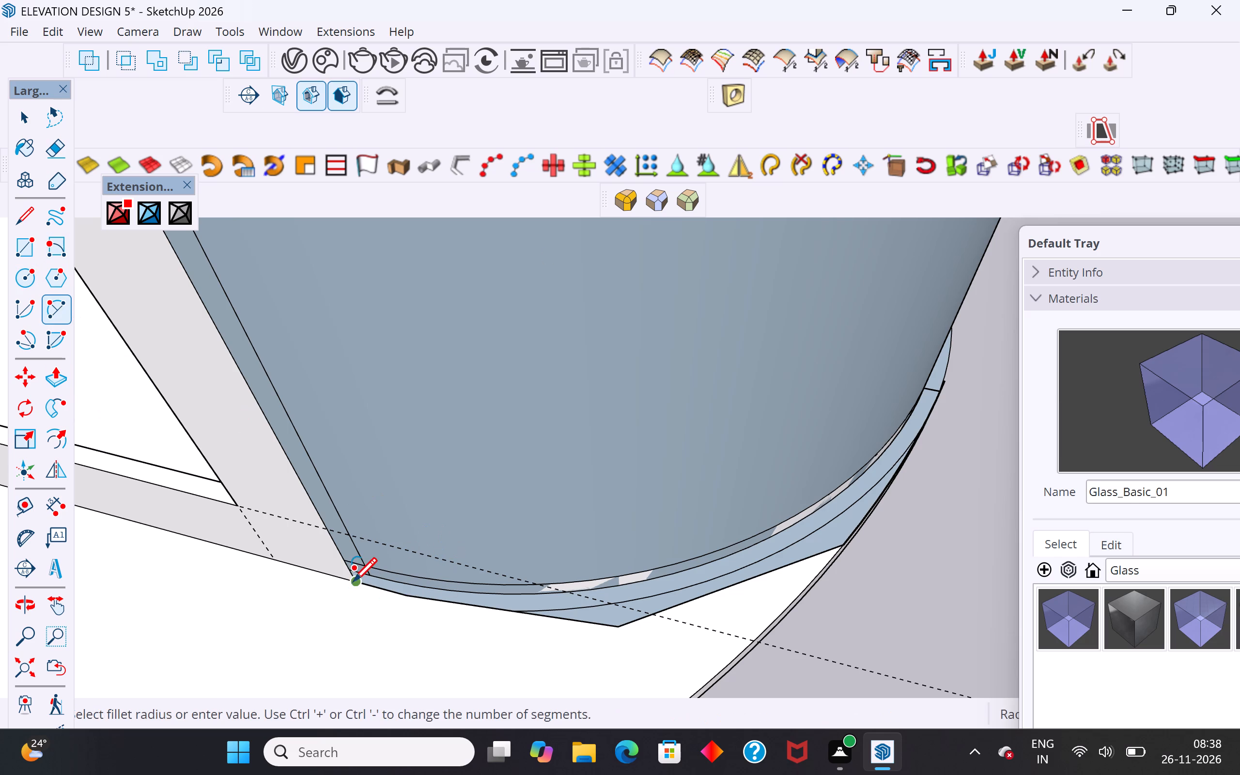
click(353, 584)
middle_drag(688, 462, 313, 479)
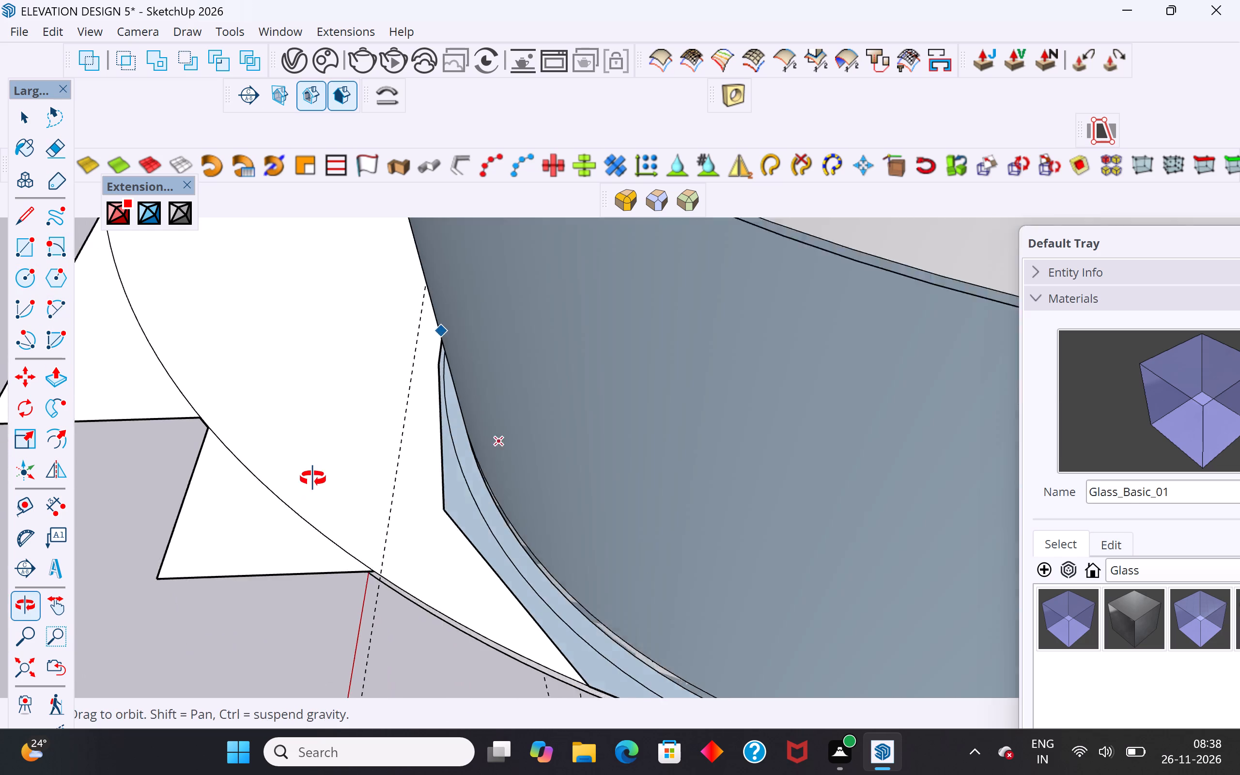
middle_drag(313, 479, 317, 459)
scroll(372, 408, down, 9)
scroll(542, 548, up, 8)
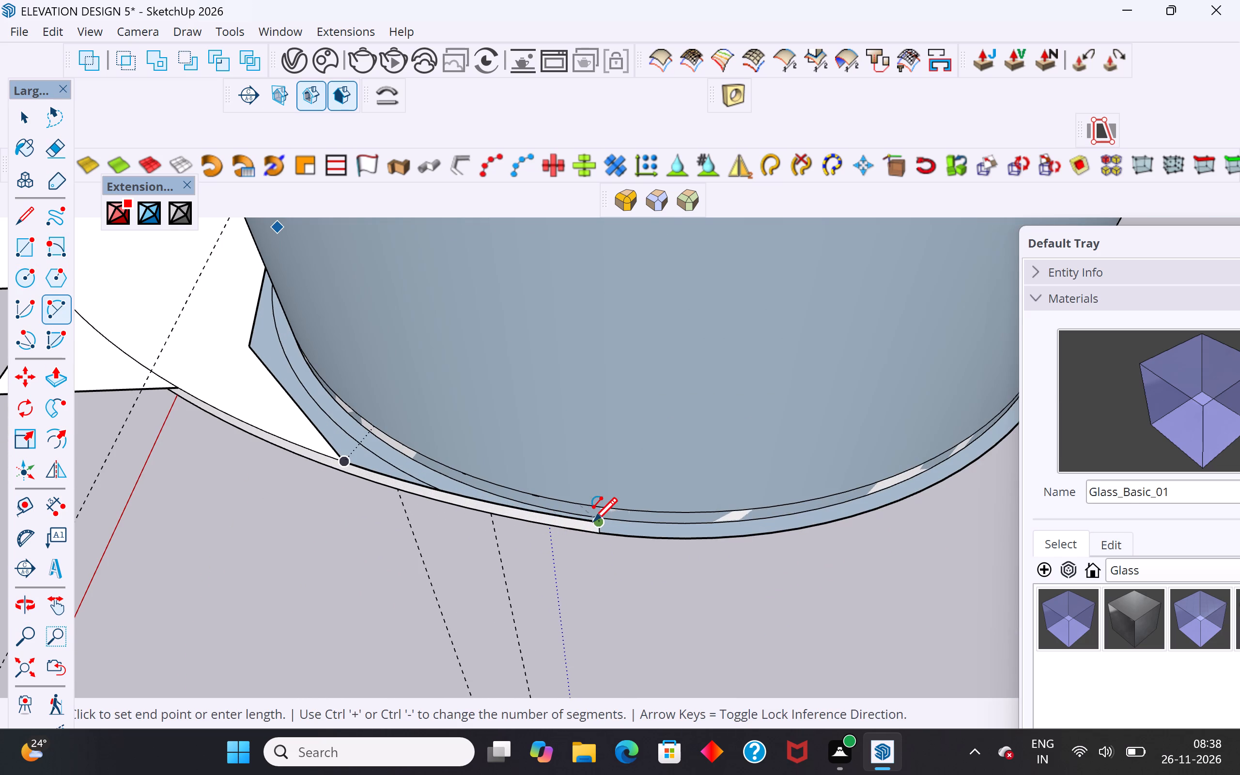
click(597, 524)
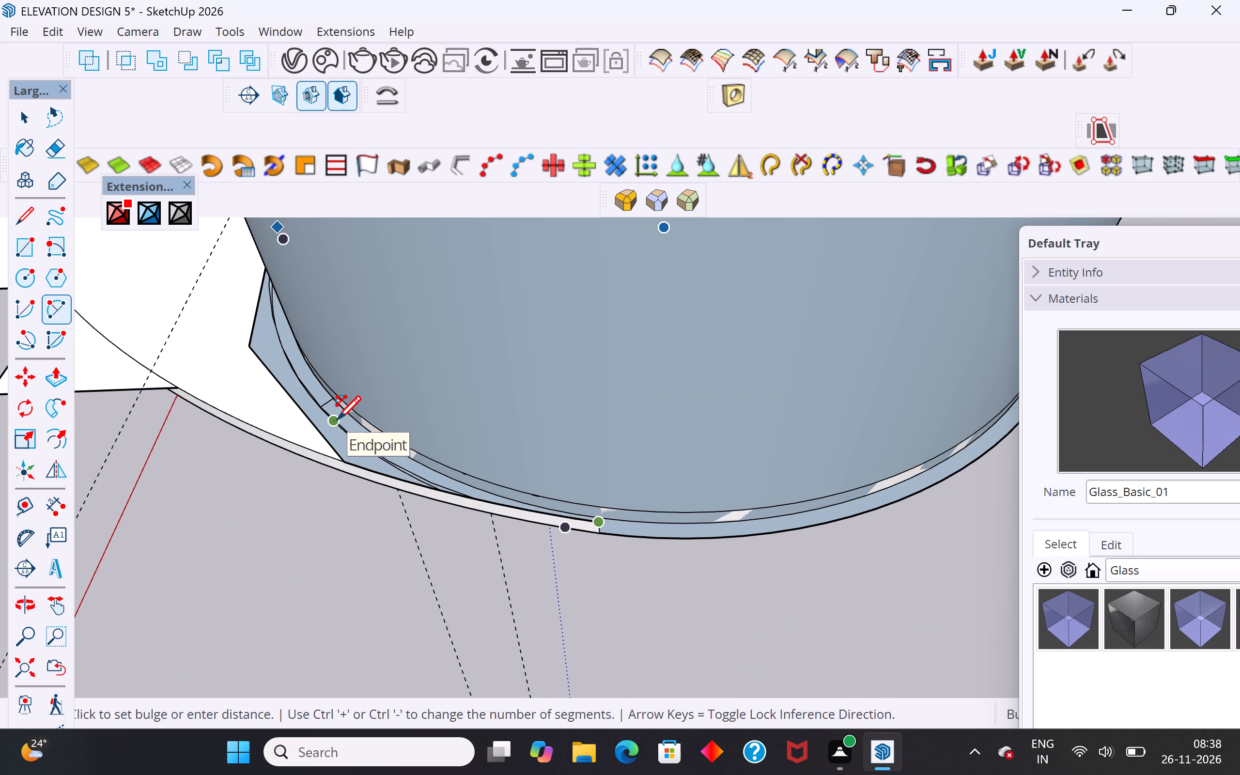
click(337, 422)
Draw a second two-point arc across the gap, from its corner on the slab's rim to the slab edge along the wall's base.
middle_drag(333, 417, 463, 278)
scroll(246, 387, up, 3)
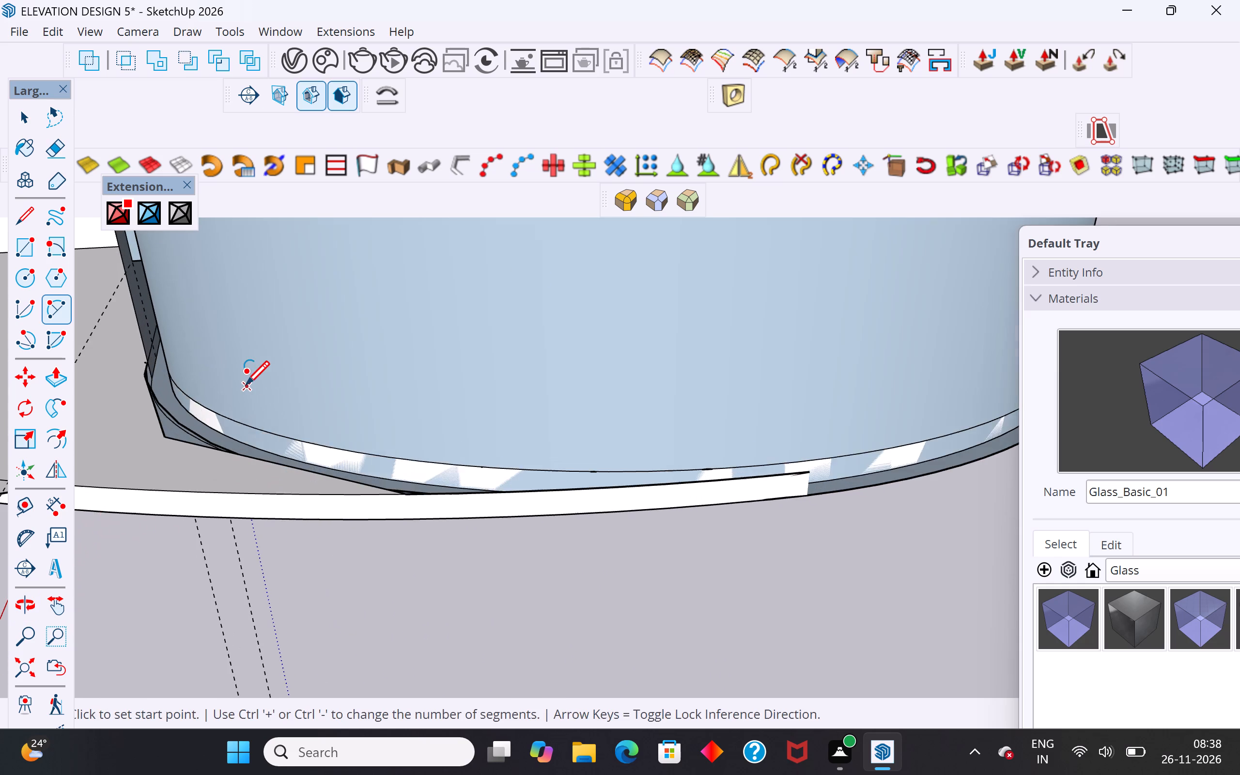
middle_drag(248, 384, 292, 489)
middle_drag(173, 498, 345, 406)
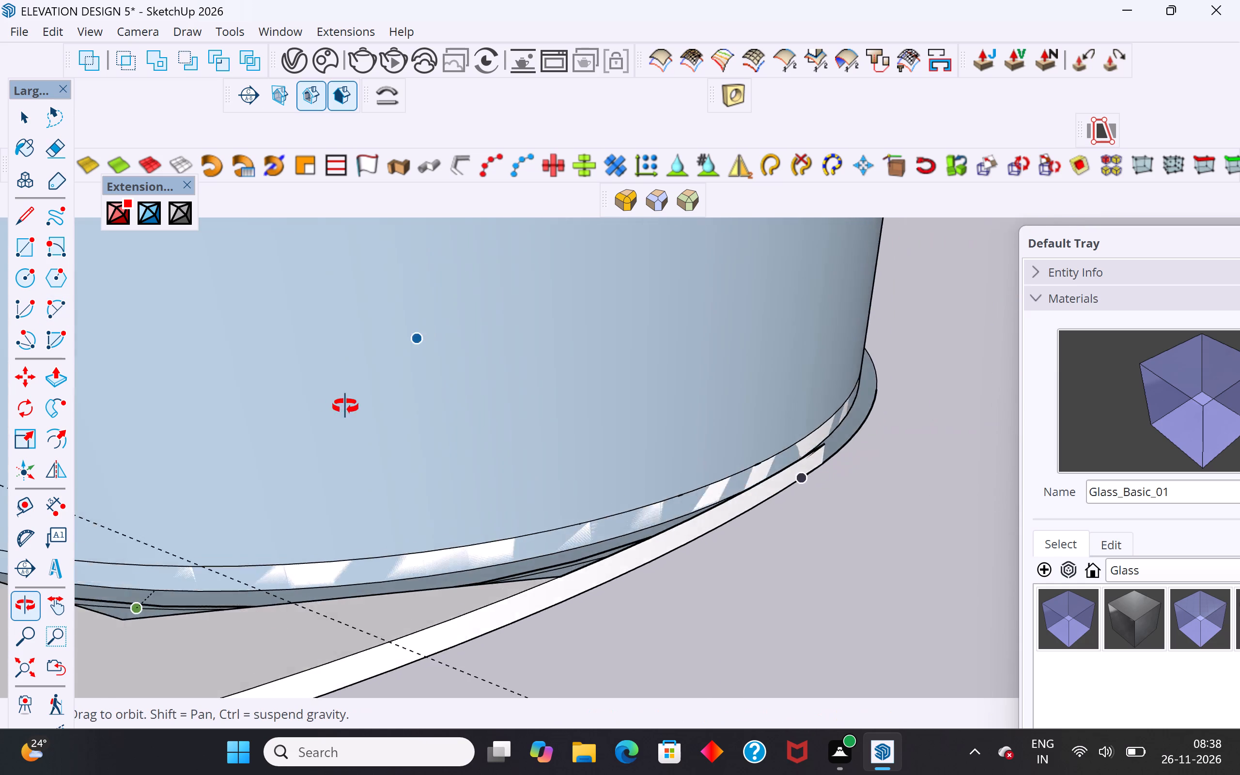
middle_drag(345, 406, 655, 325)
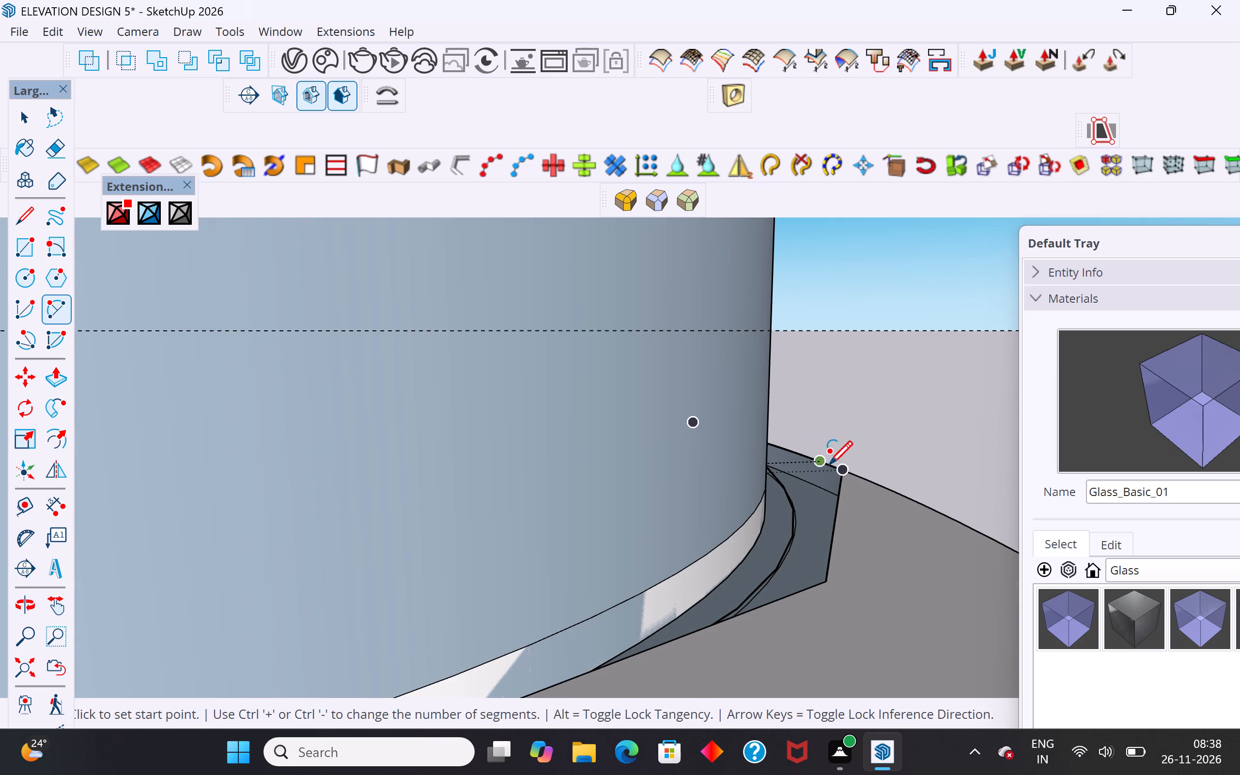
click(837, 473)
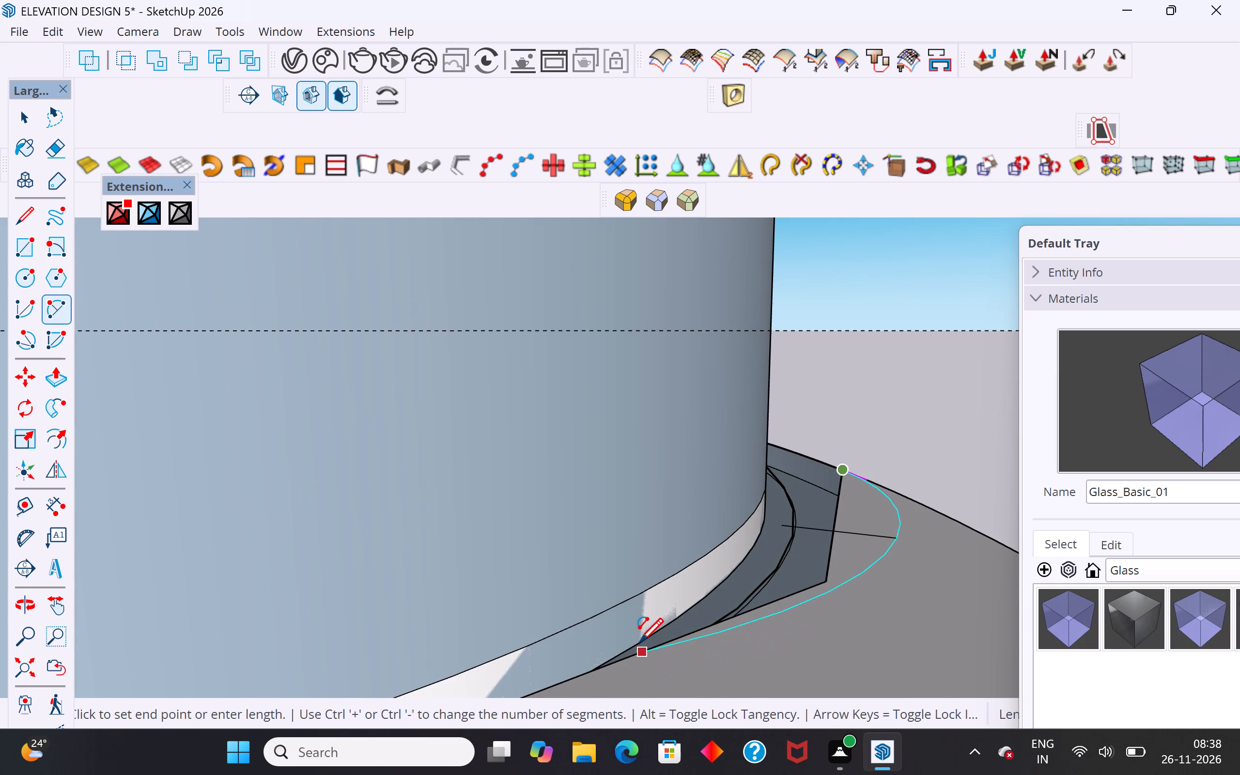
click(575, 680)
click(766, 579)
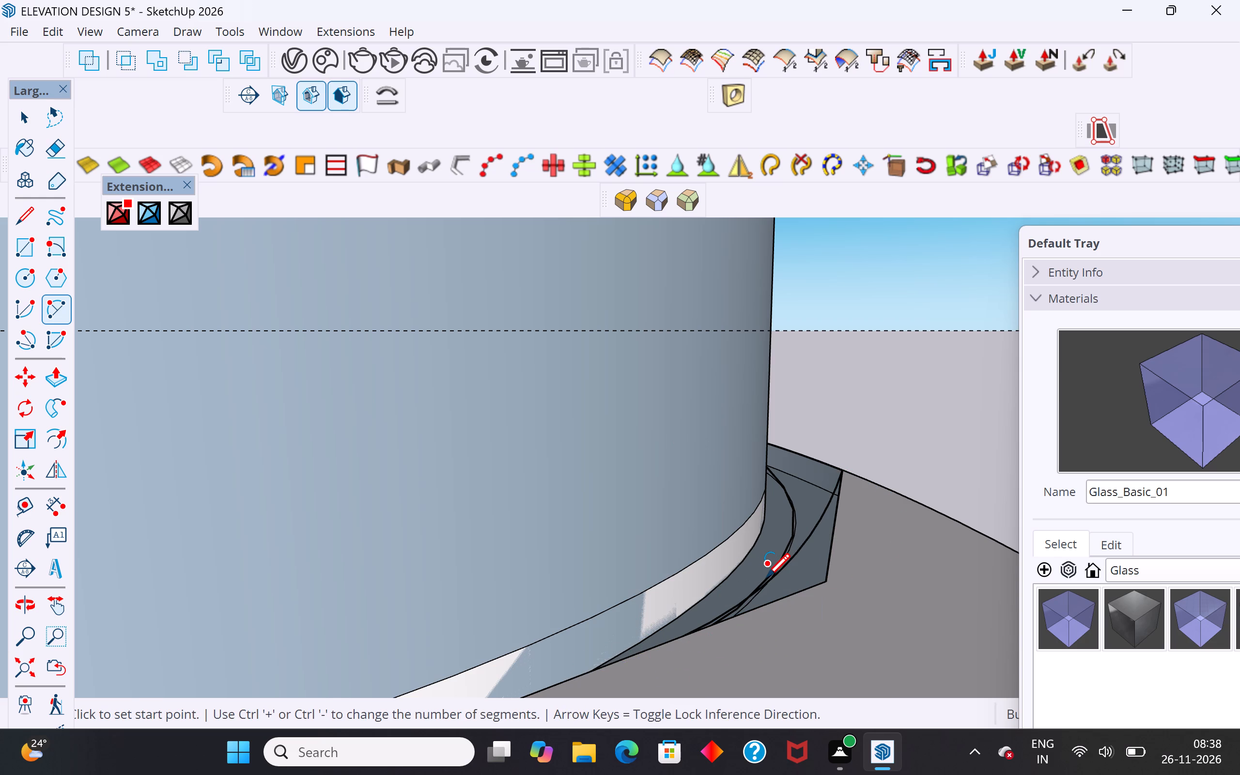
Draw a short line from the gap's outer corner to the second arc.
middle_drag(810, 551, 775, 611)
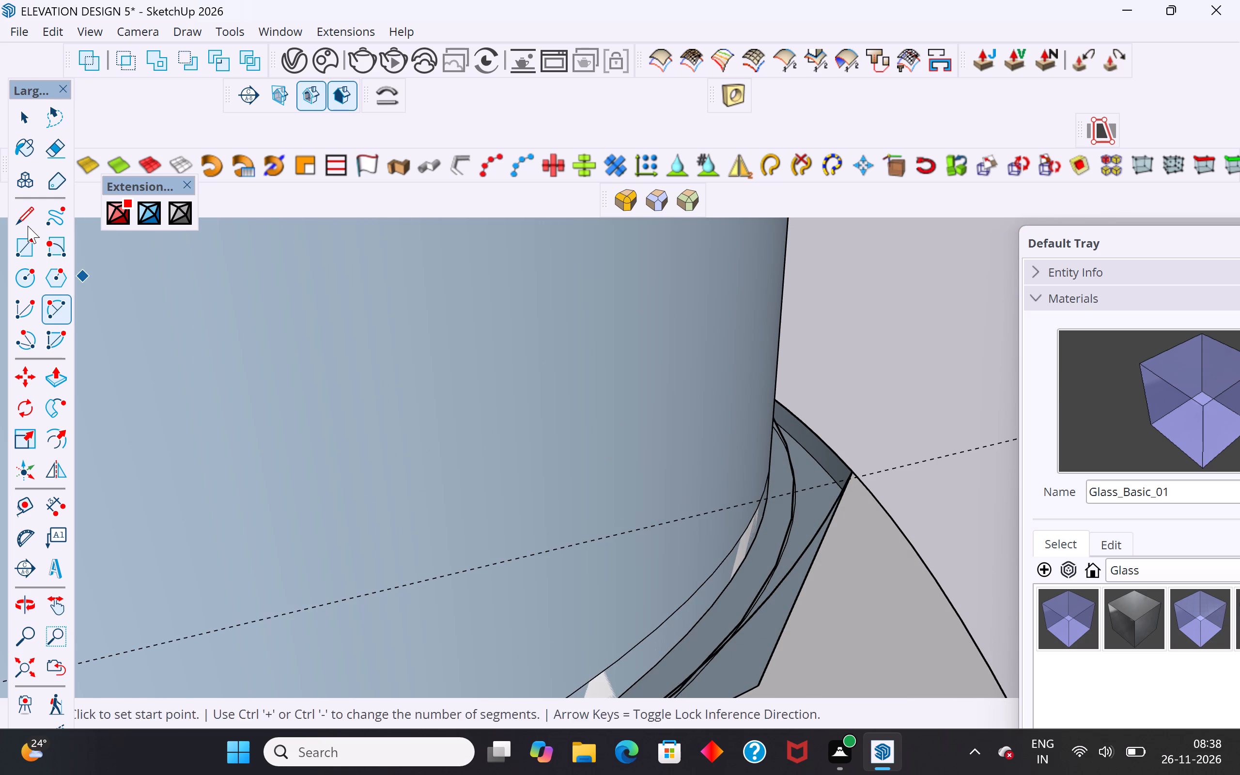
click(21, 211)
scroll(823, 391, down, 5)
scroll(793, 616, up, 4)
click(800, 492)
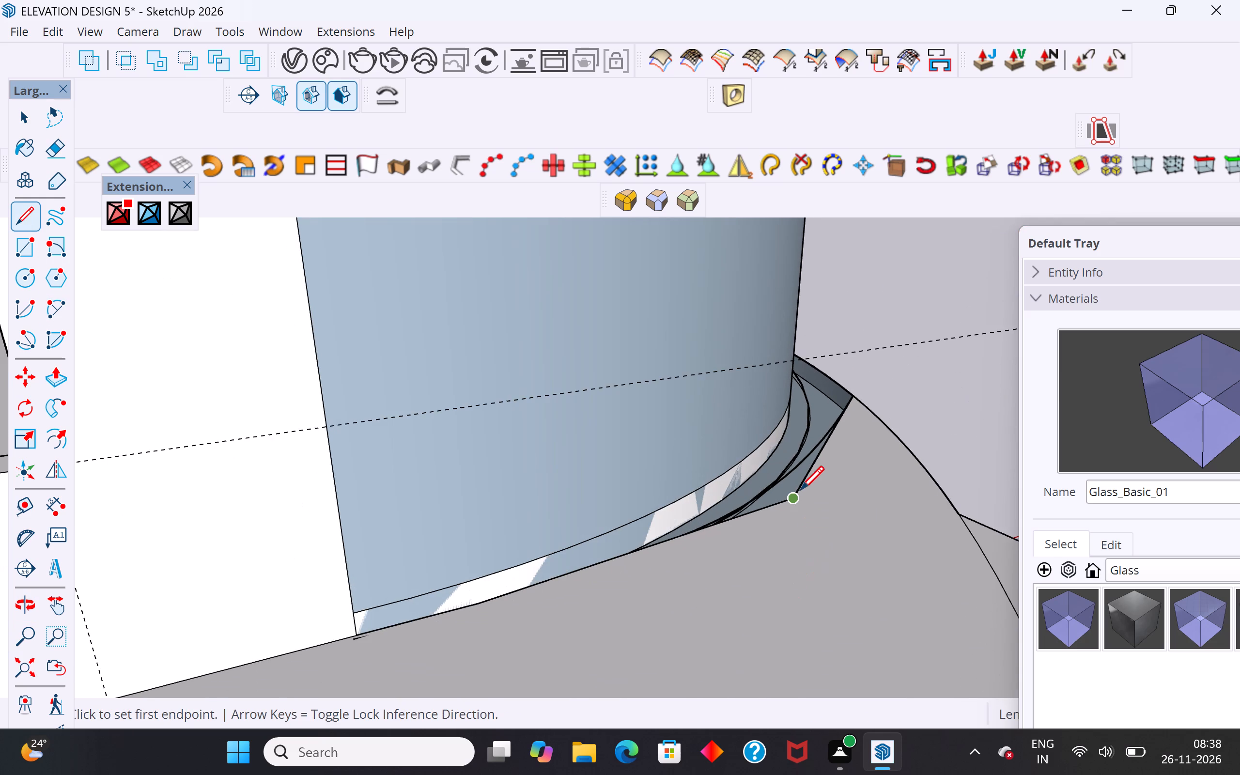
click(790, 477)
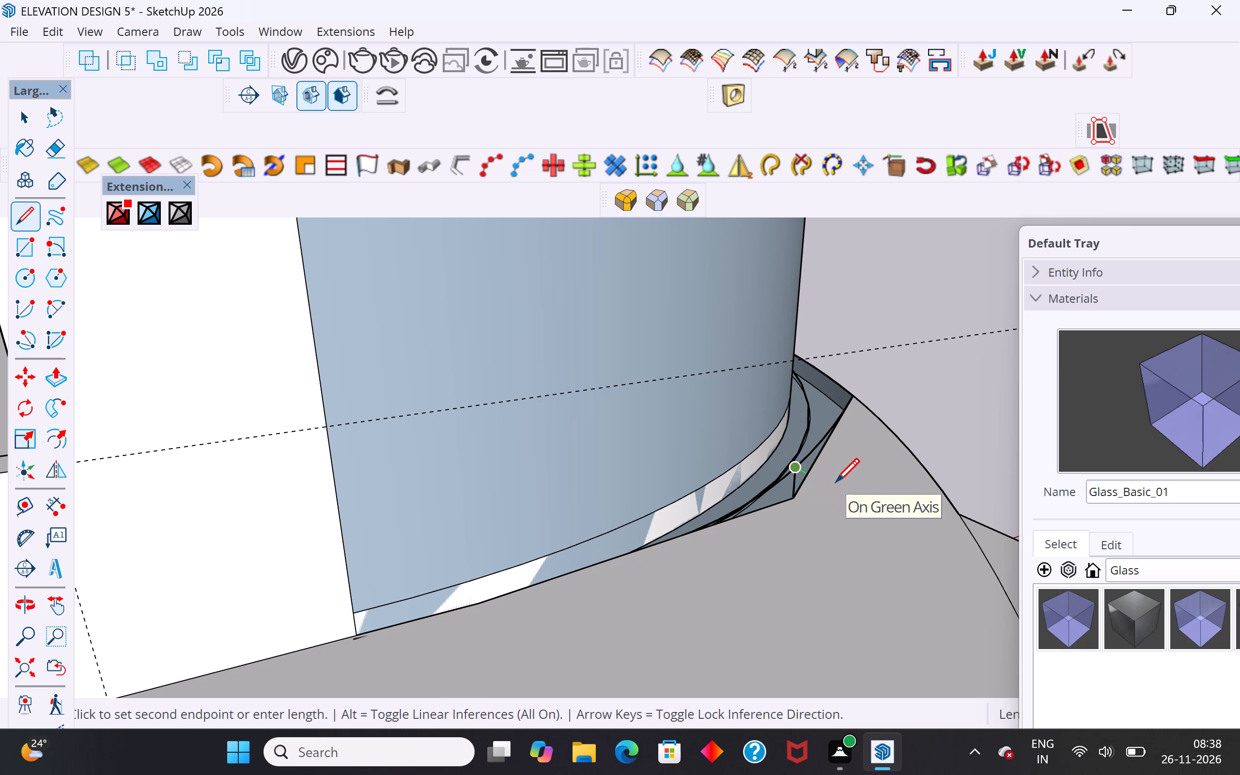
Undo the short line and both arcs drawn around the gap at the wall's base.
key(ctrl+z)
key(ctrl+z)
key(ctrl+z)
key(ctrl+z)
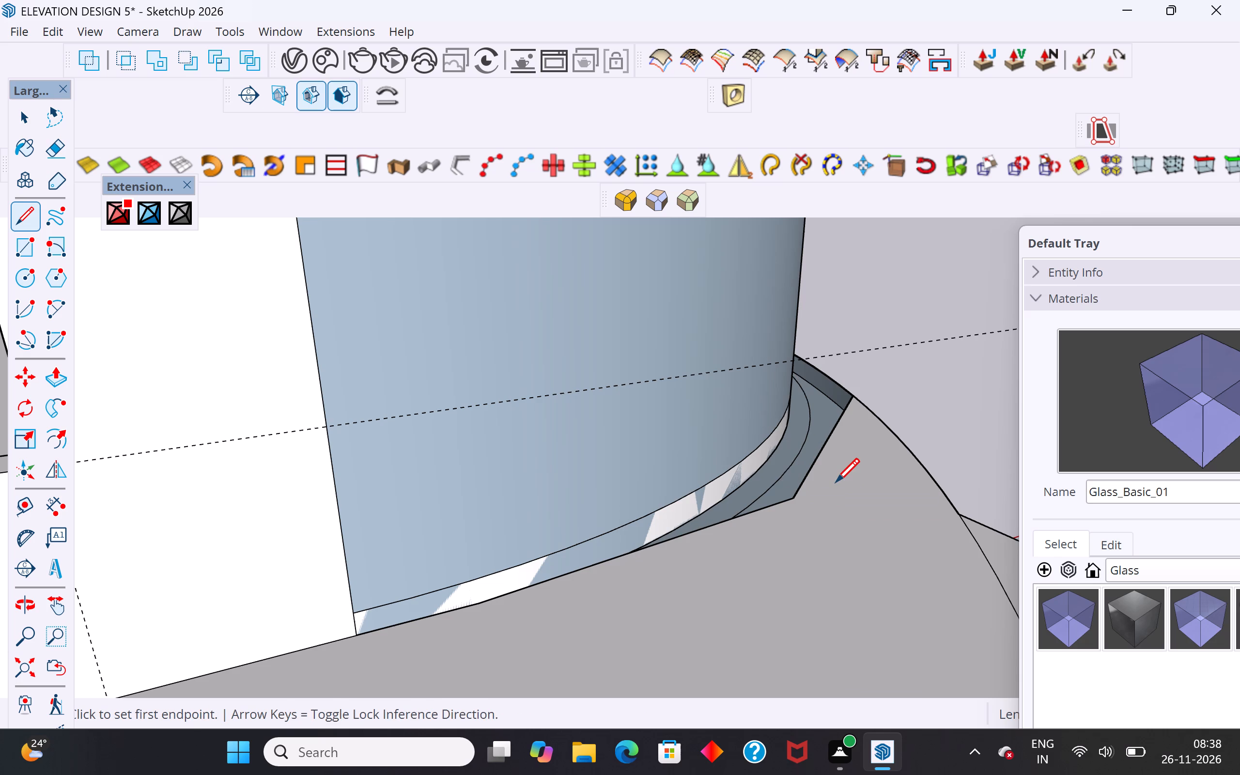
Undo the removal of the curved wall's face above the gap.
key(ctrl+z)
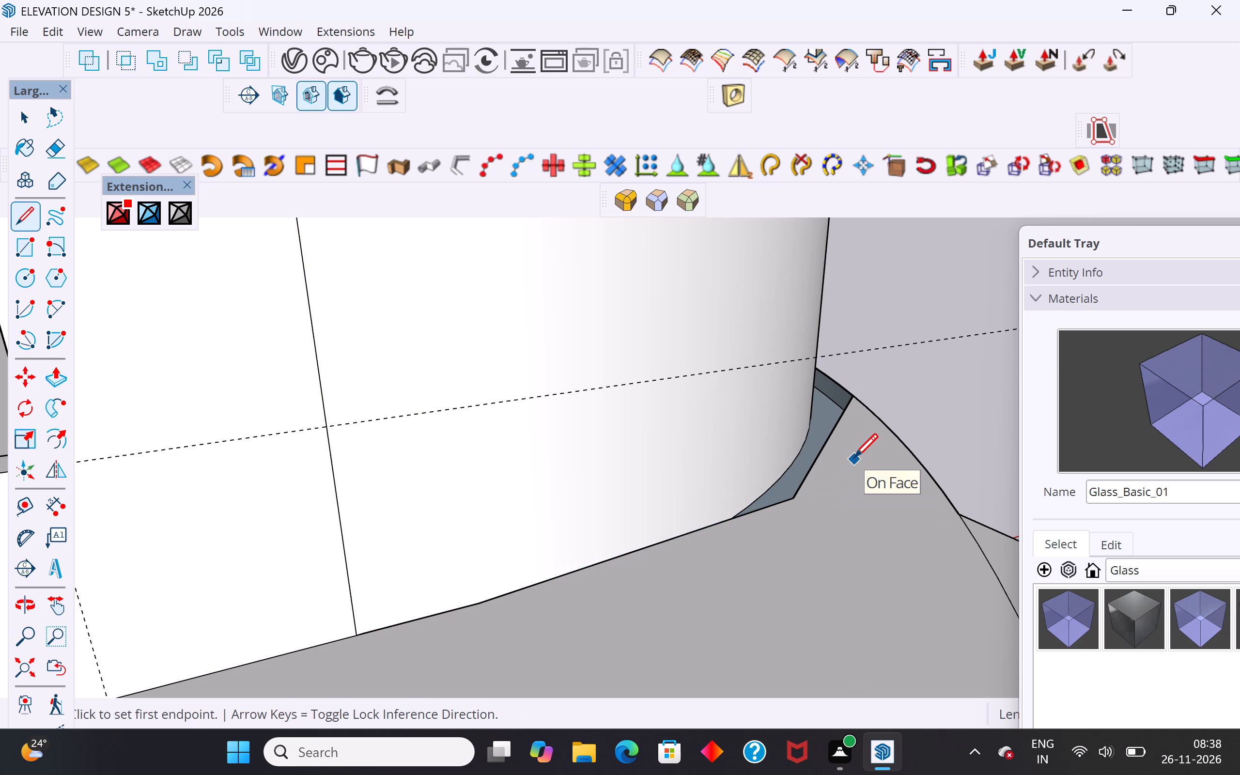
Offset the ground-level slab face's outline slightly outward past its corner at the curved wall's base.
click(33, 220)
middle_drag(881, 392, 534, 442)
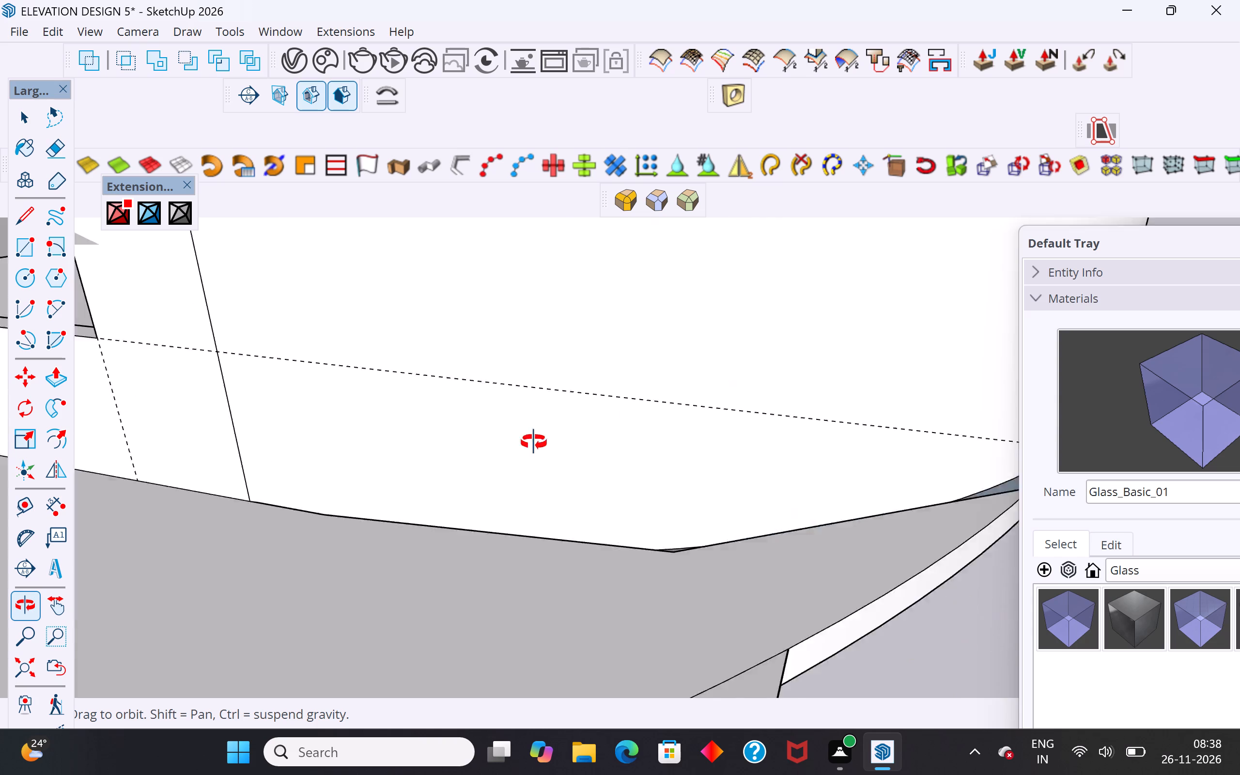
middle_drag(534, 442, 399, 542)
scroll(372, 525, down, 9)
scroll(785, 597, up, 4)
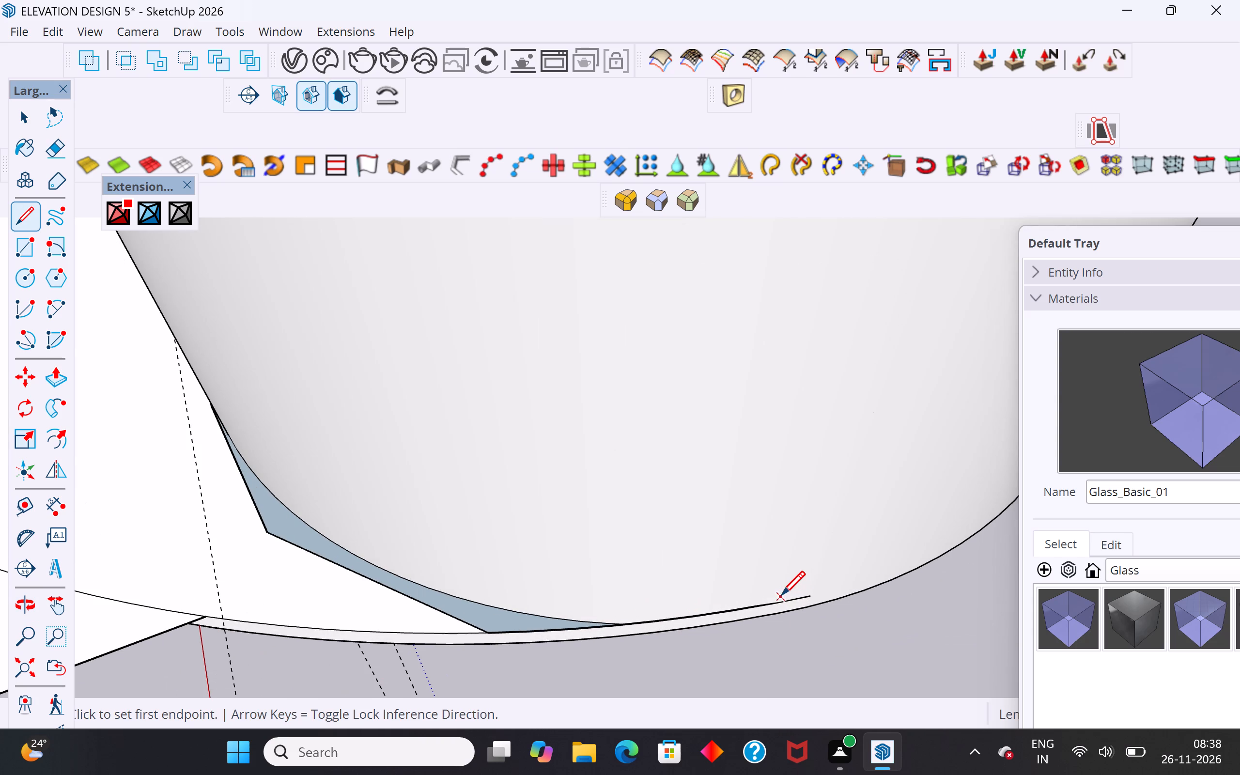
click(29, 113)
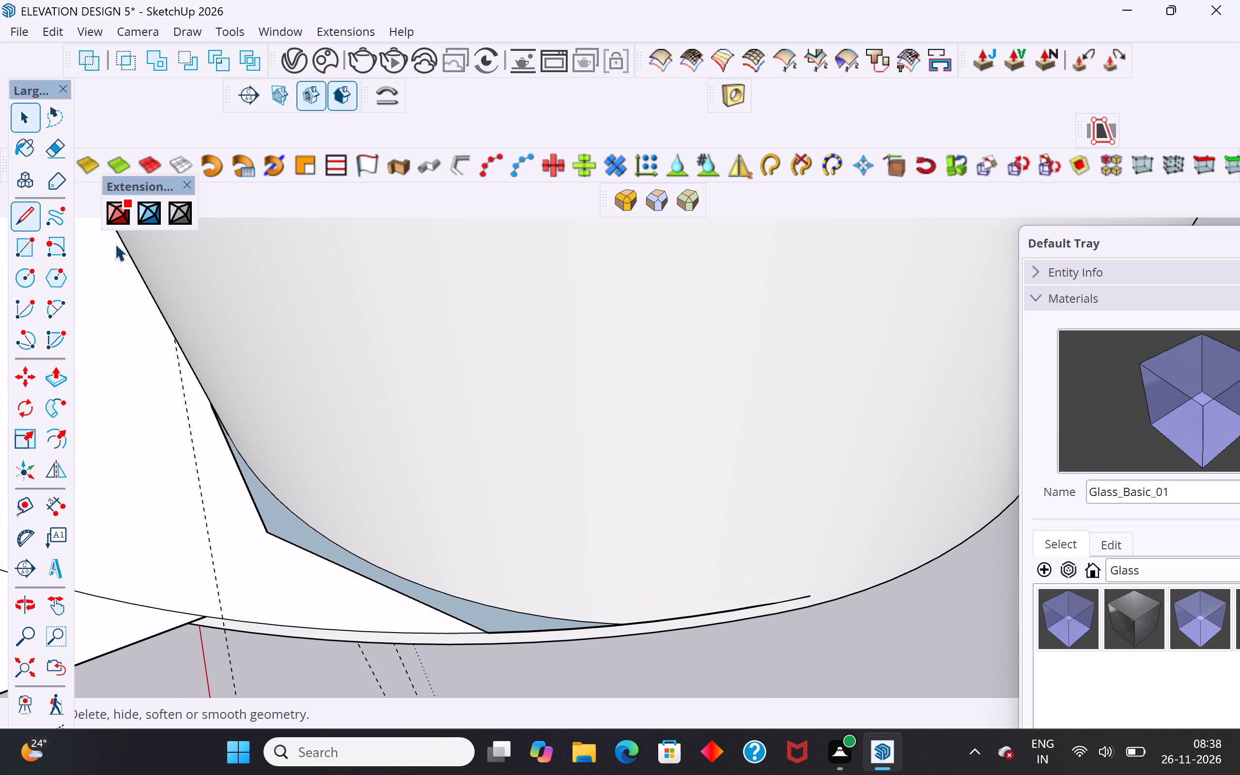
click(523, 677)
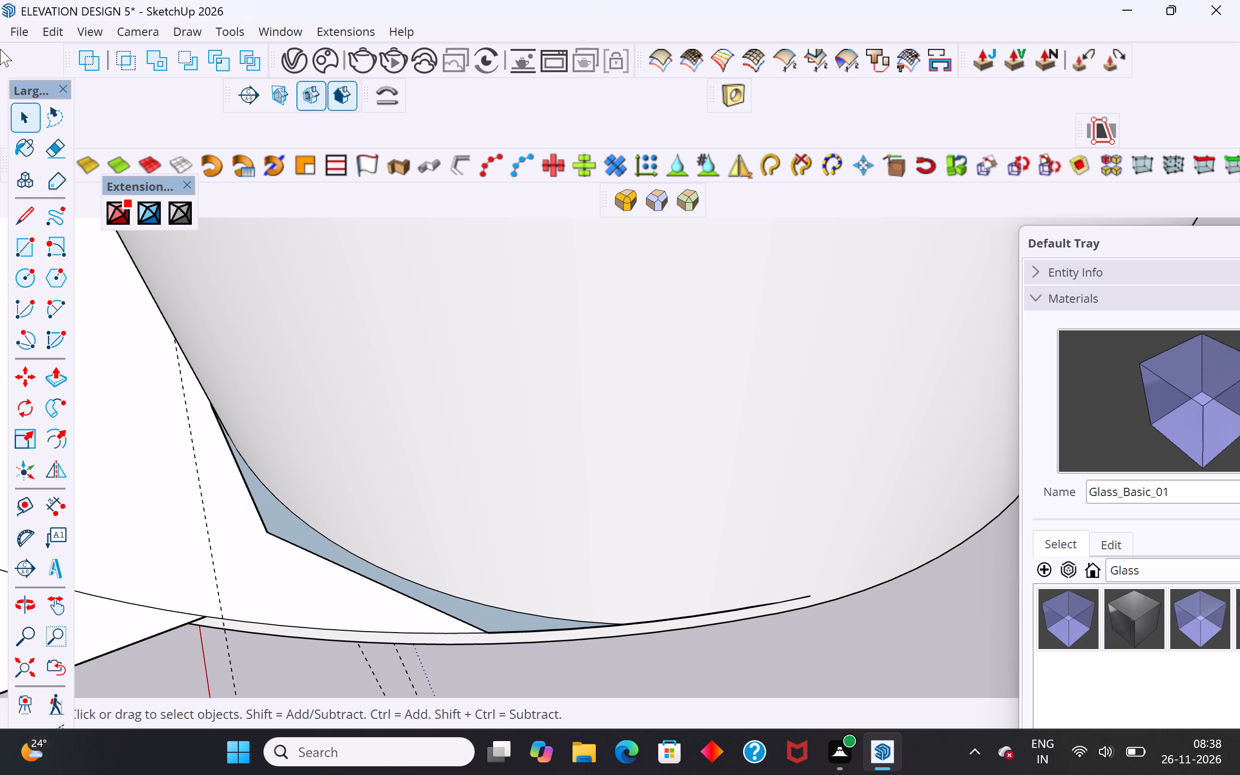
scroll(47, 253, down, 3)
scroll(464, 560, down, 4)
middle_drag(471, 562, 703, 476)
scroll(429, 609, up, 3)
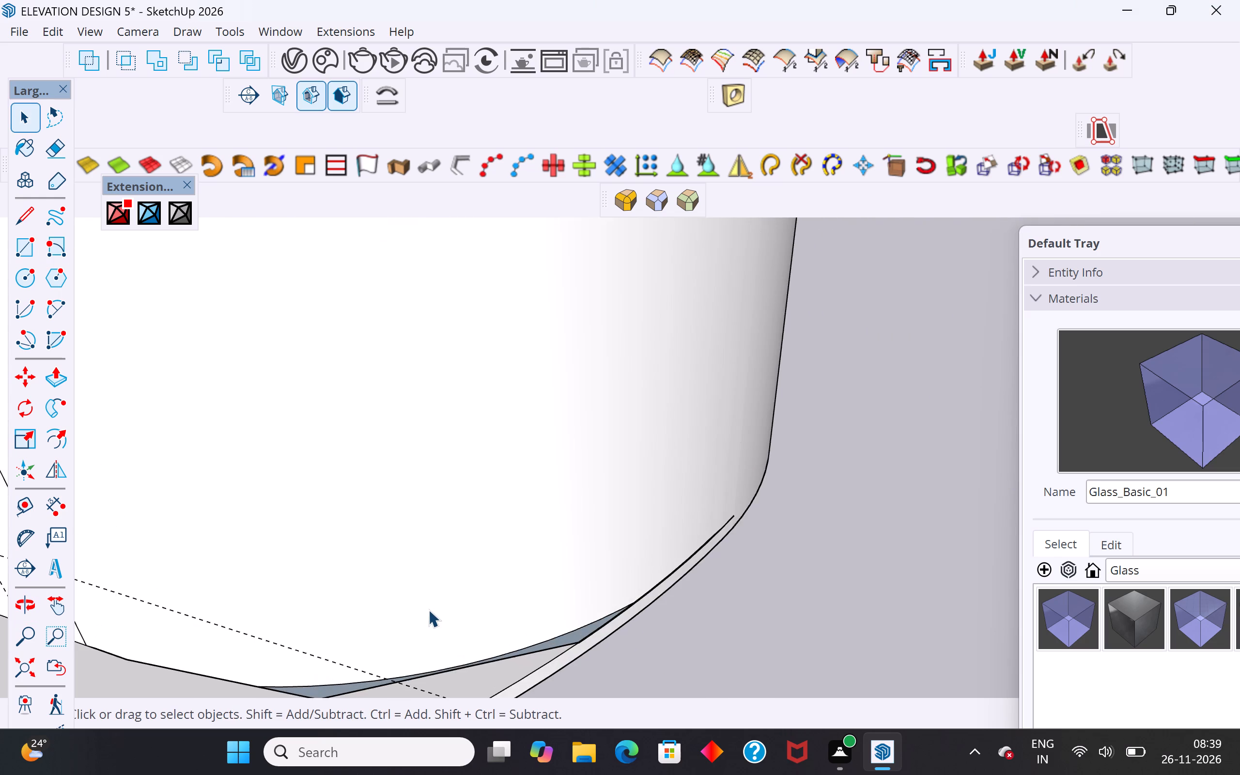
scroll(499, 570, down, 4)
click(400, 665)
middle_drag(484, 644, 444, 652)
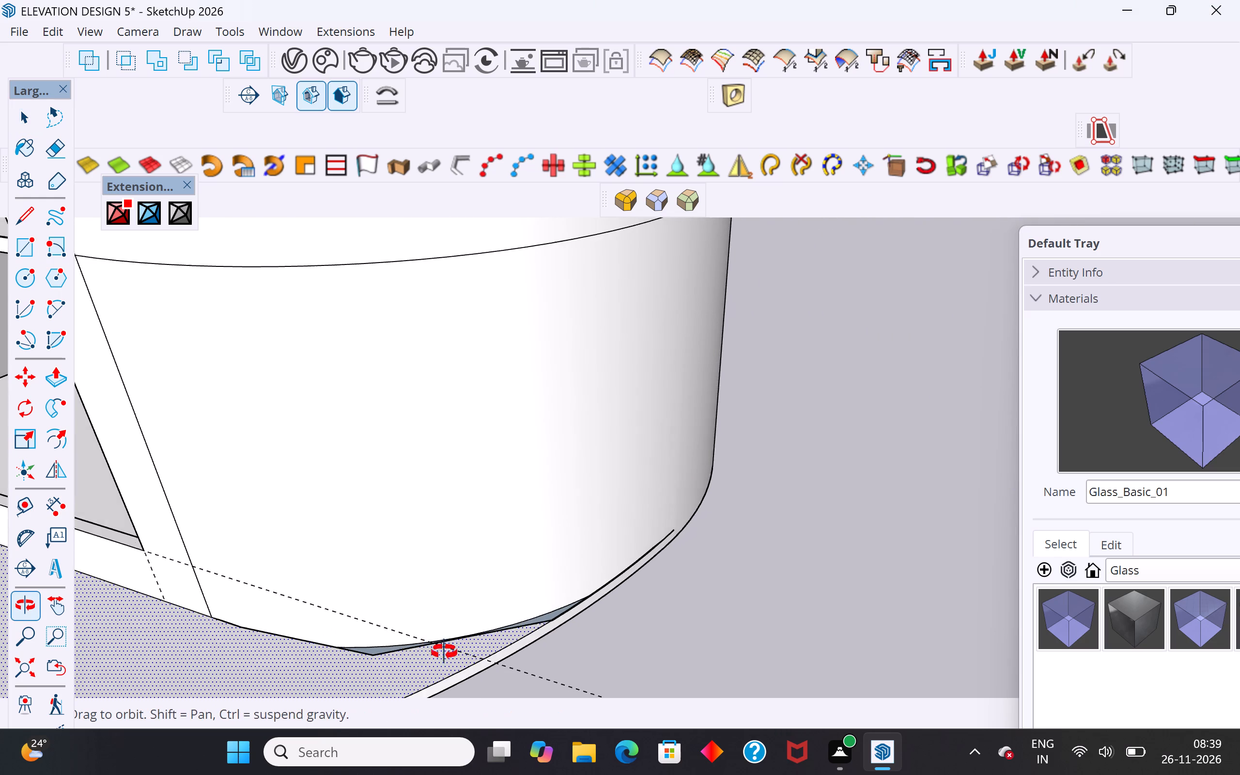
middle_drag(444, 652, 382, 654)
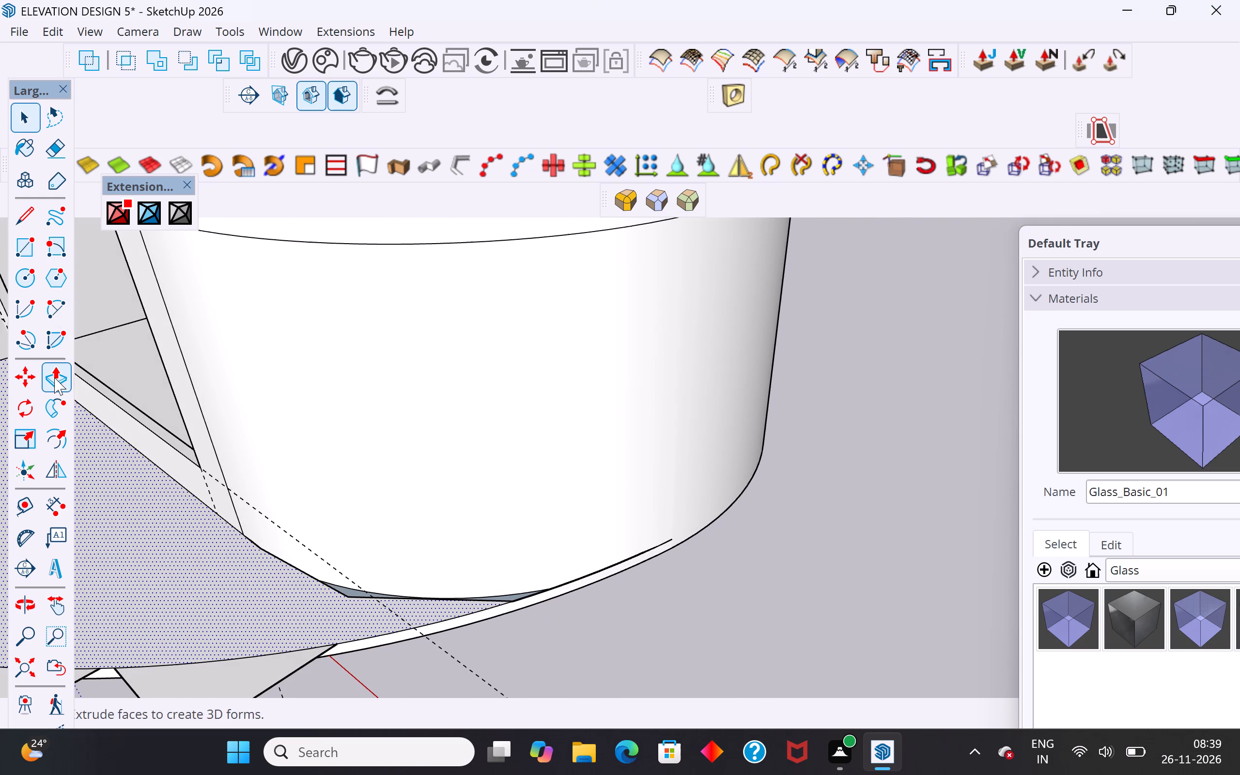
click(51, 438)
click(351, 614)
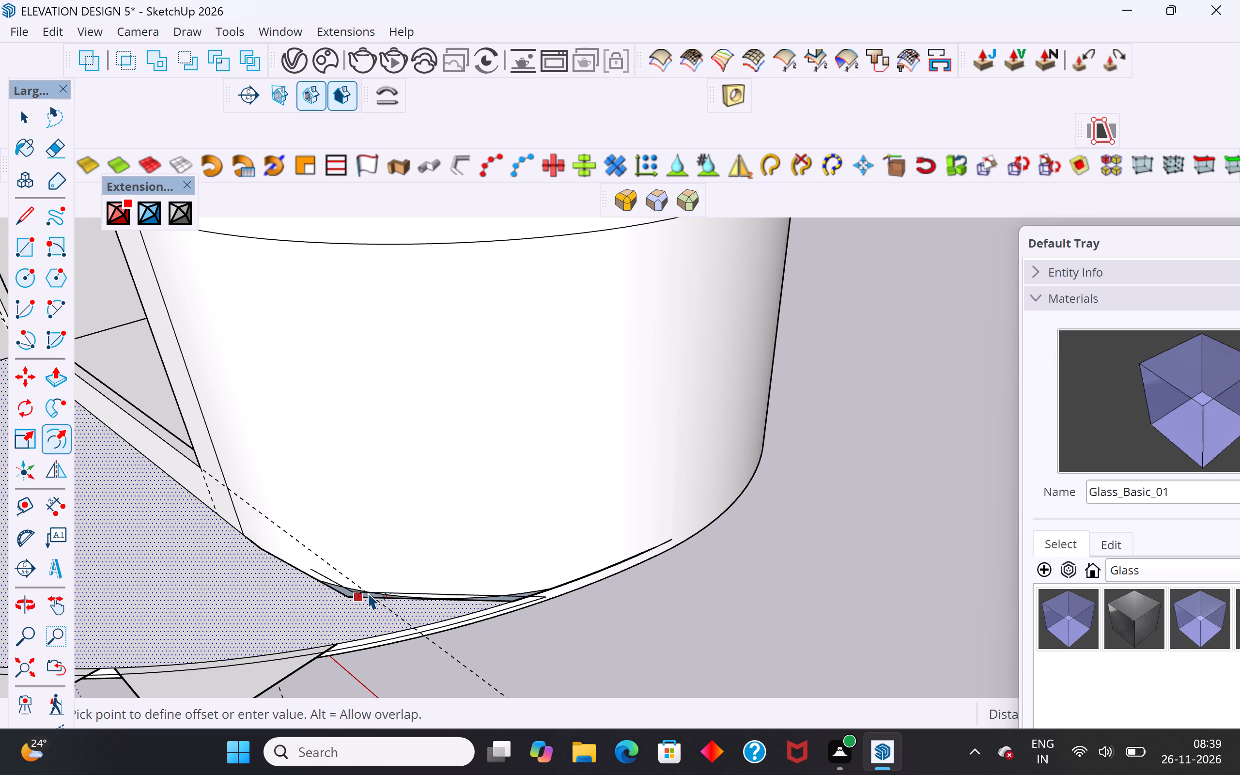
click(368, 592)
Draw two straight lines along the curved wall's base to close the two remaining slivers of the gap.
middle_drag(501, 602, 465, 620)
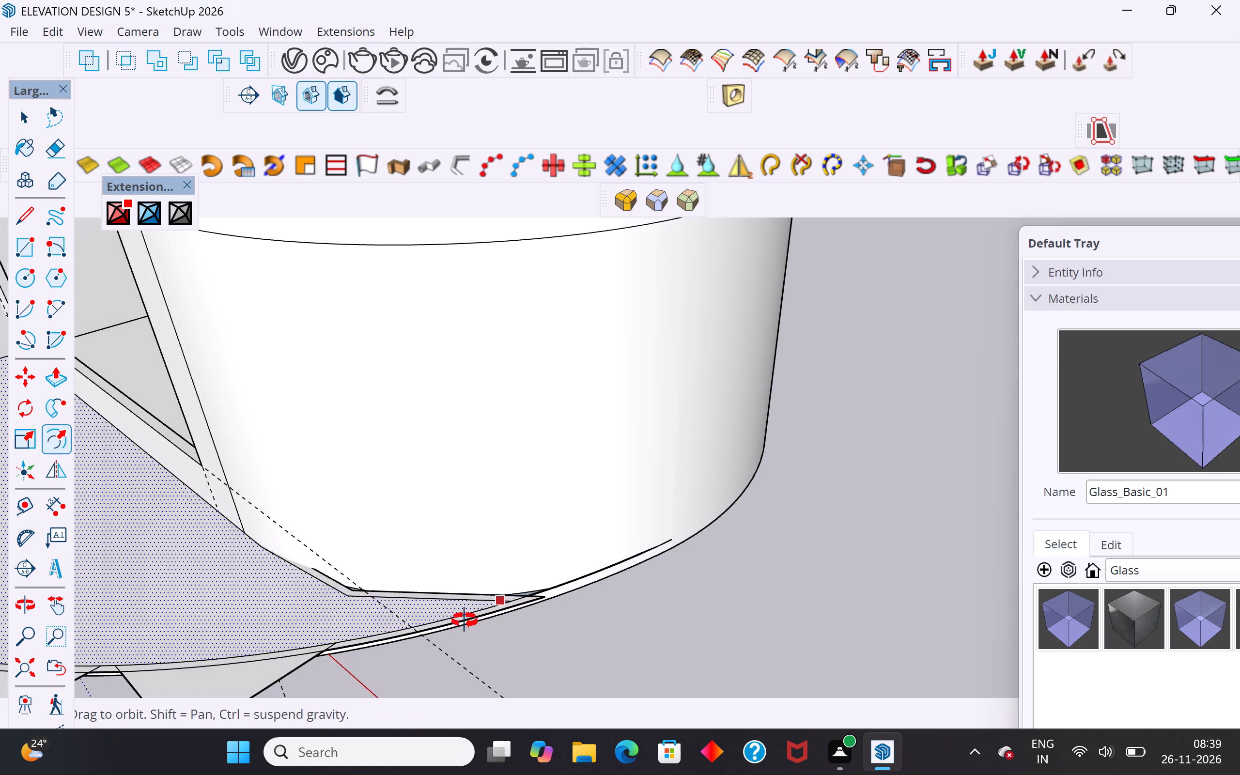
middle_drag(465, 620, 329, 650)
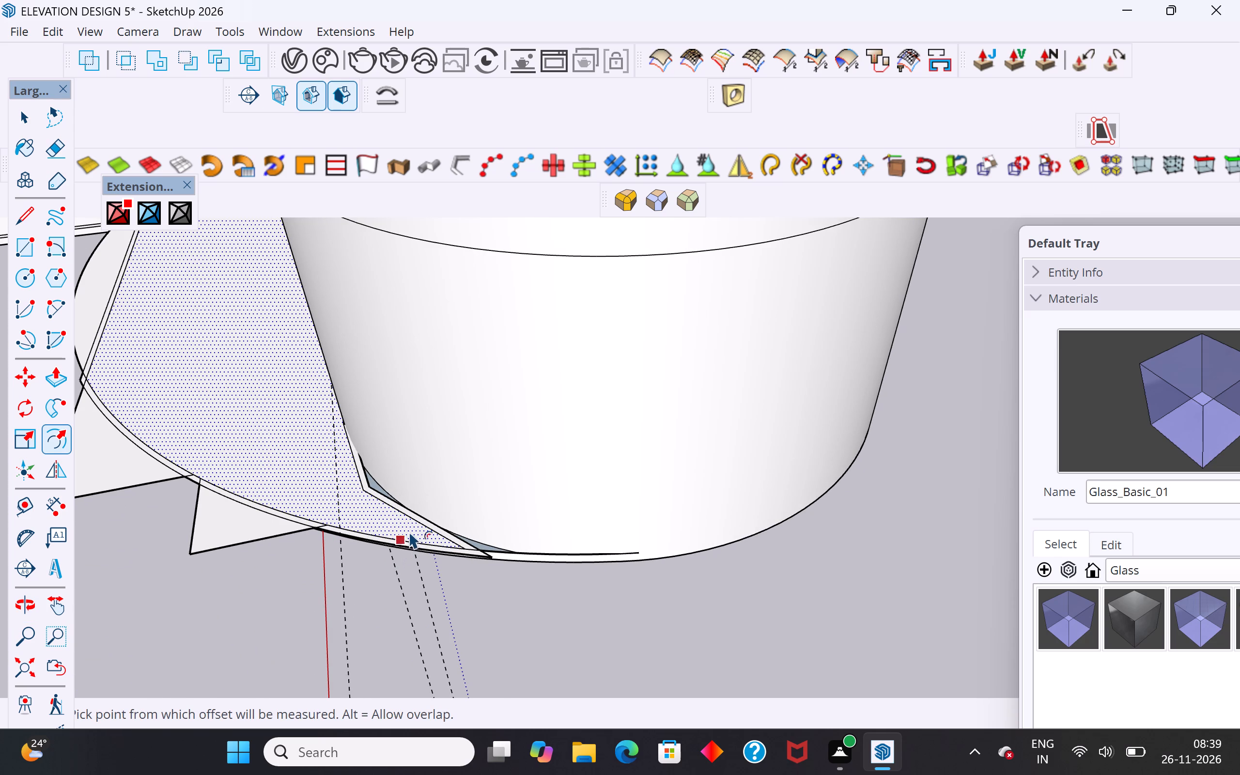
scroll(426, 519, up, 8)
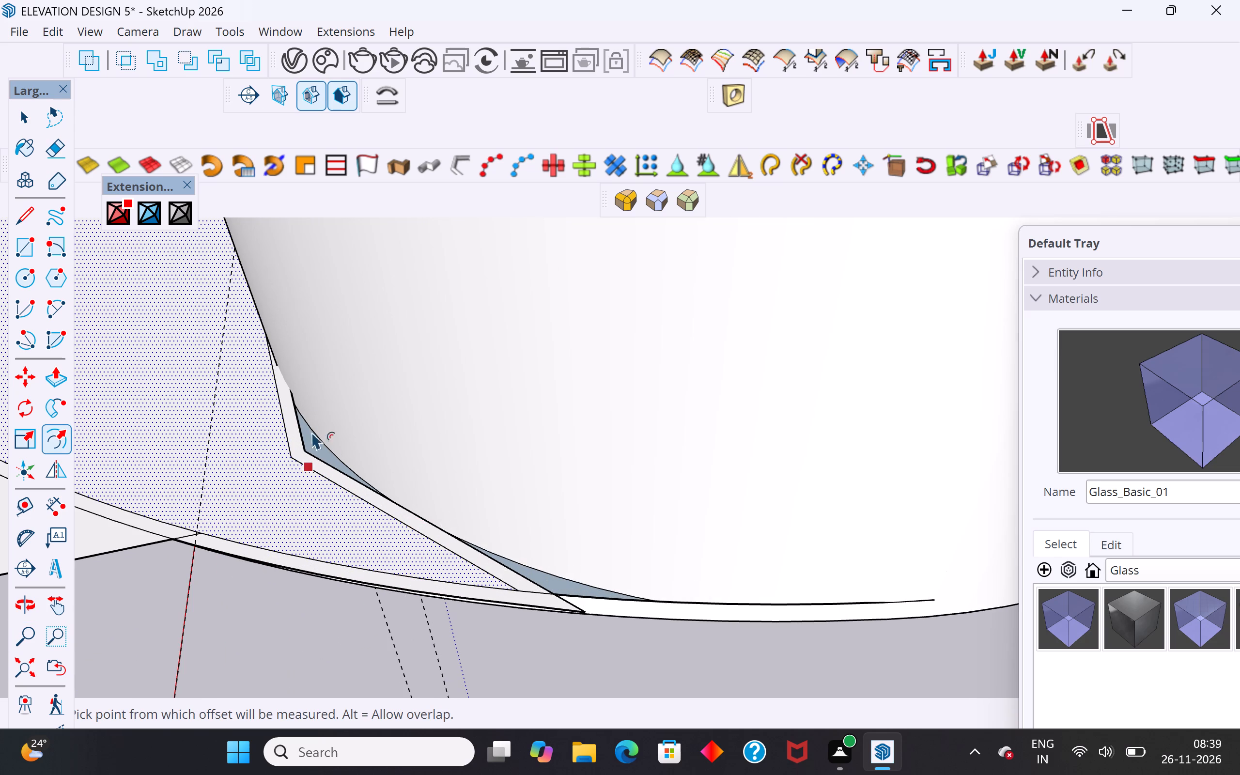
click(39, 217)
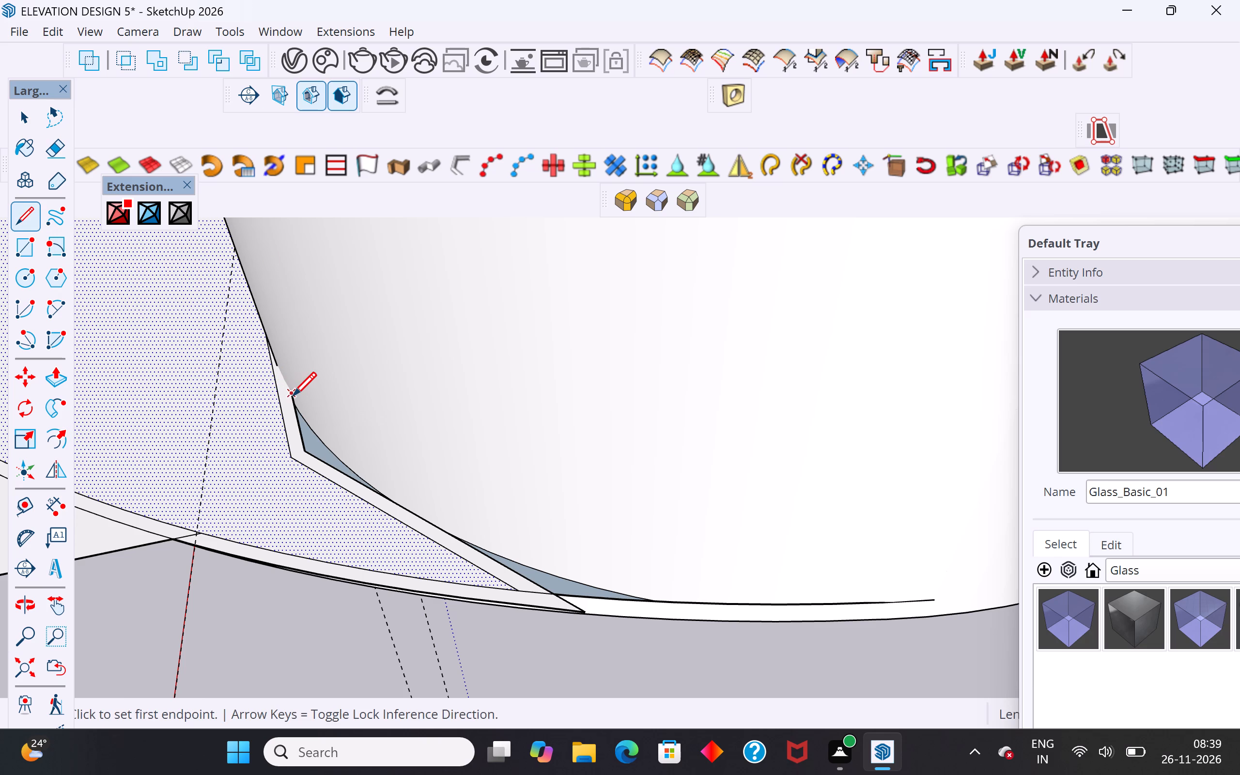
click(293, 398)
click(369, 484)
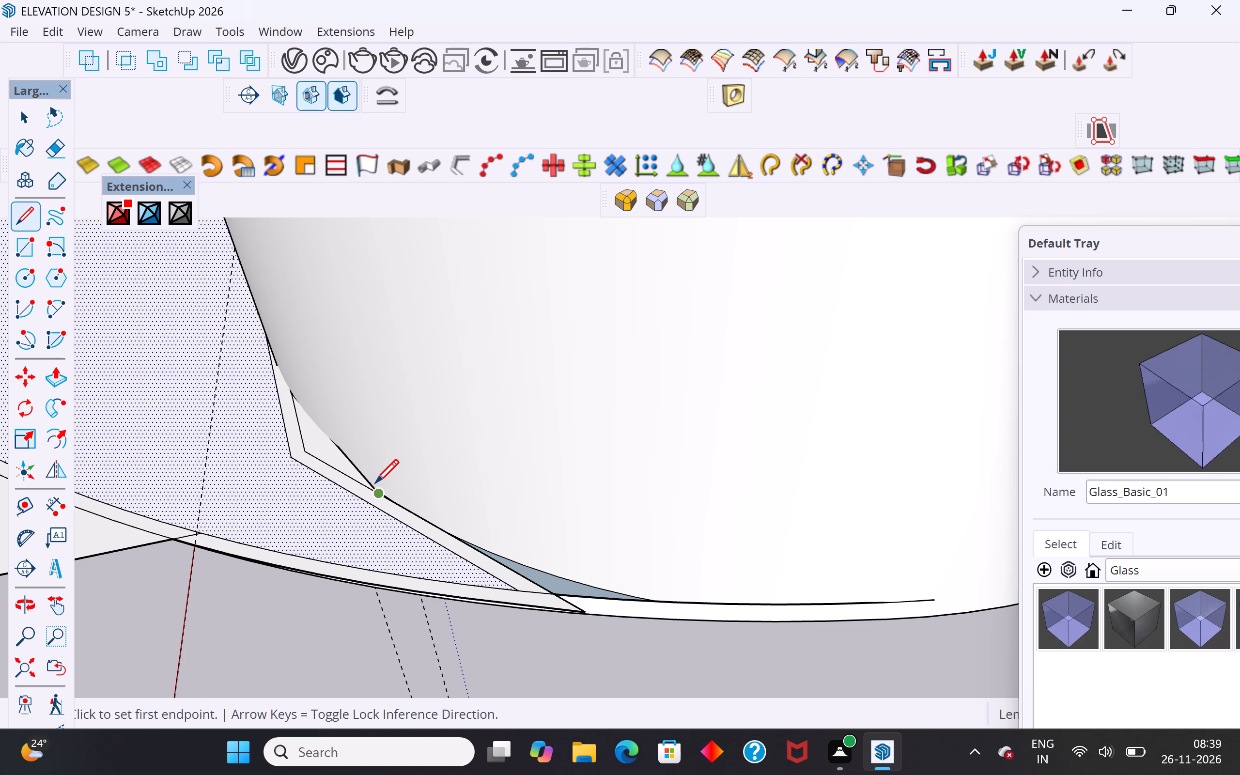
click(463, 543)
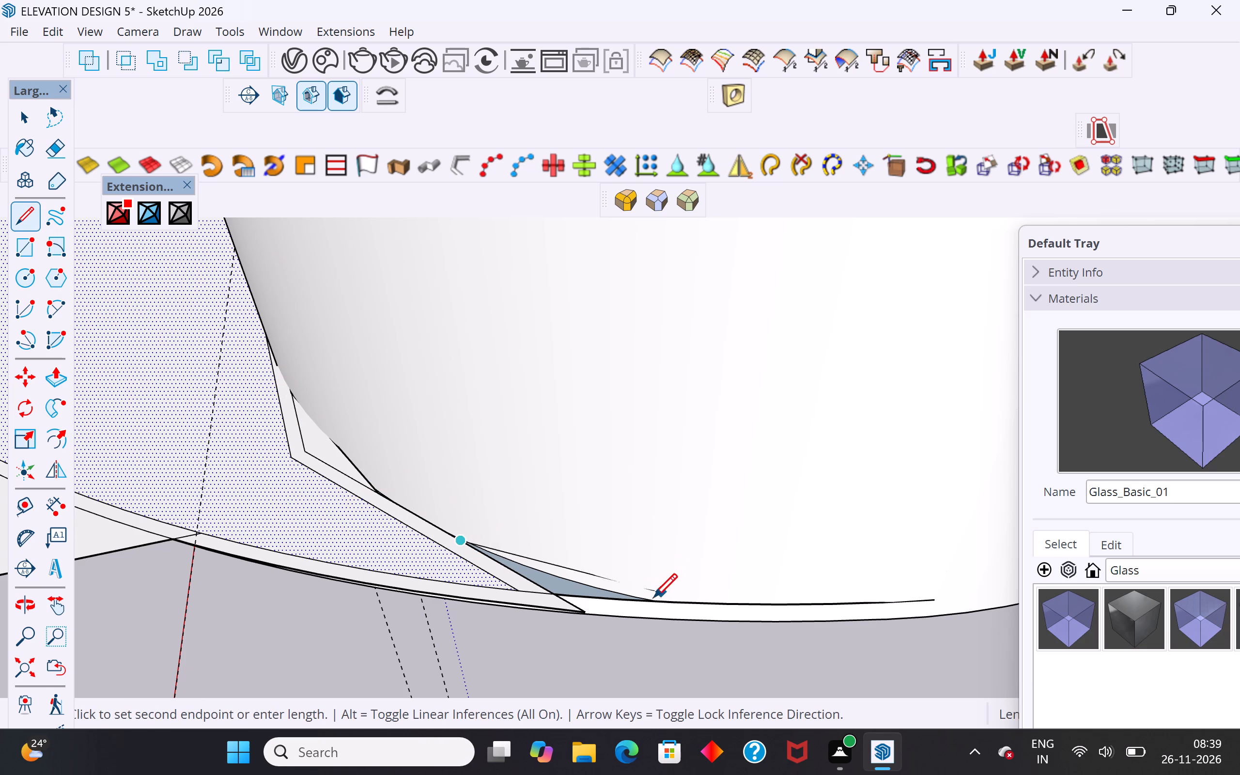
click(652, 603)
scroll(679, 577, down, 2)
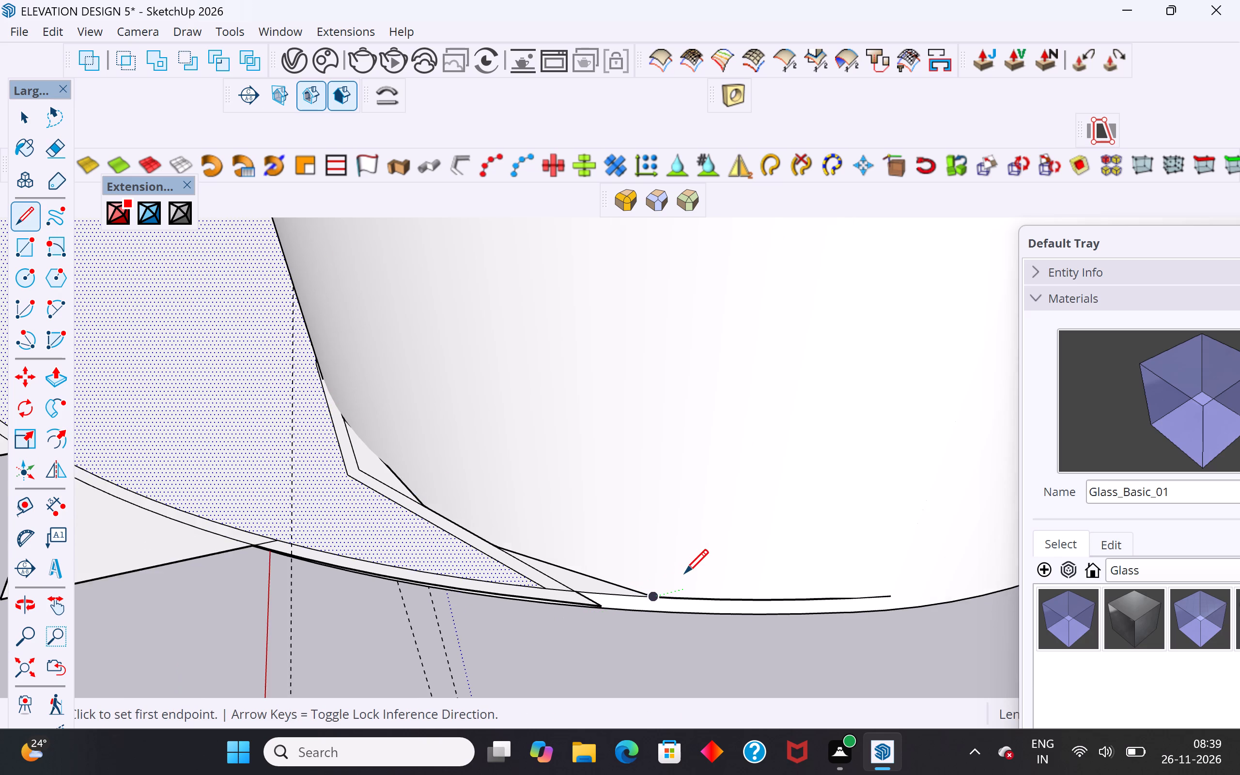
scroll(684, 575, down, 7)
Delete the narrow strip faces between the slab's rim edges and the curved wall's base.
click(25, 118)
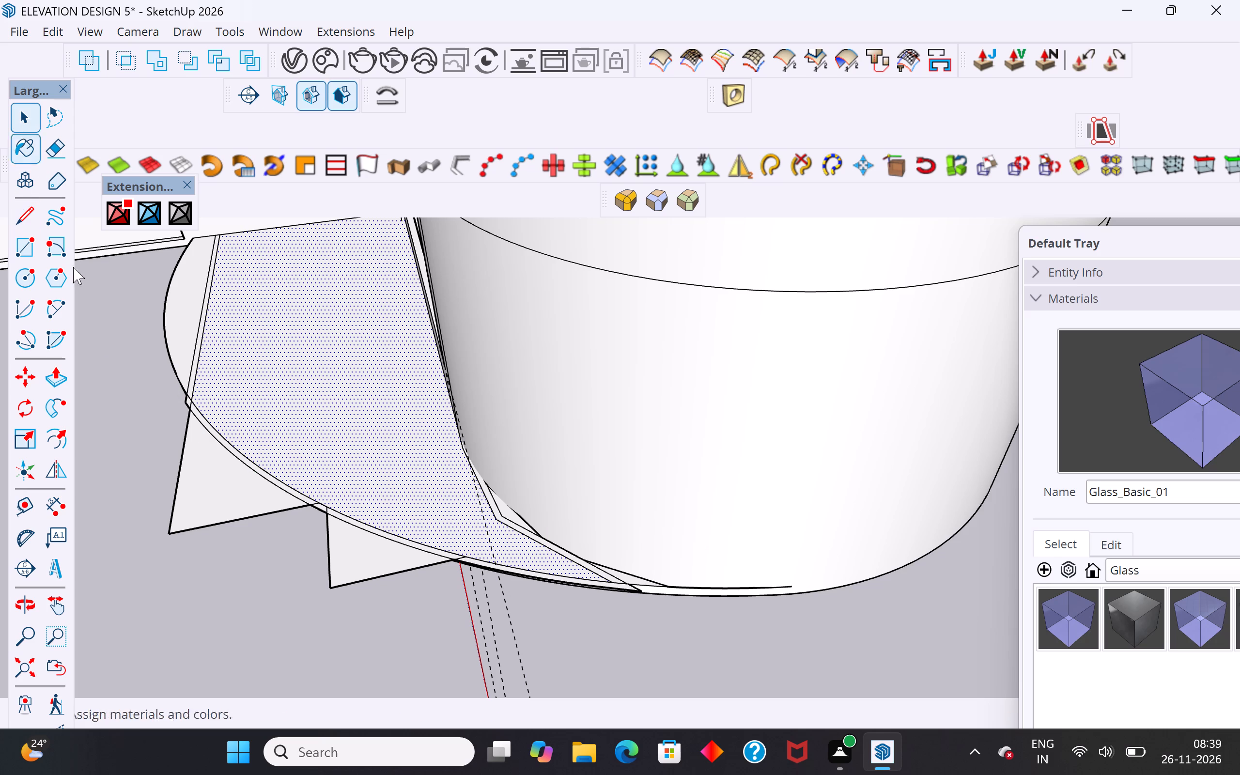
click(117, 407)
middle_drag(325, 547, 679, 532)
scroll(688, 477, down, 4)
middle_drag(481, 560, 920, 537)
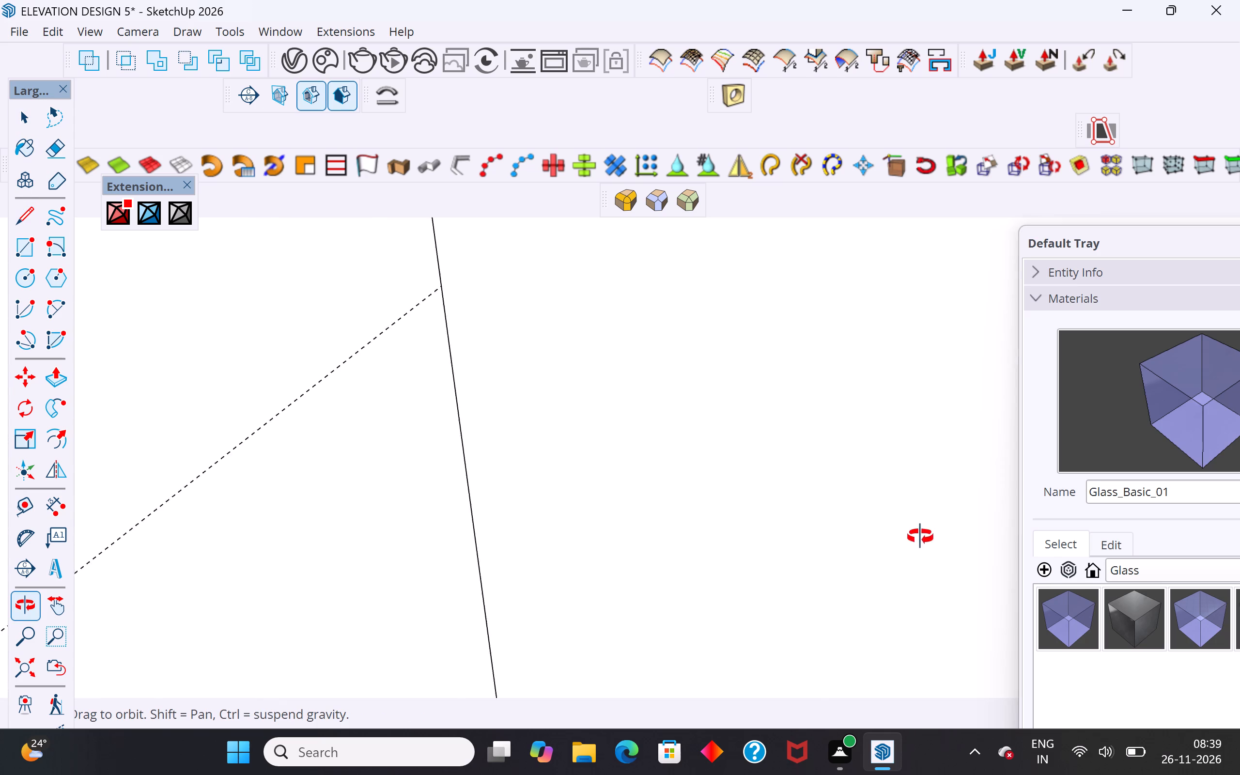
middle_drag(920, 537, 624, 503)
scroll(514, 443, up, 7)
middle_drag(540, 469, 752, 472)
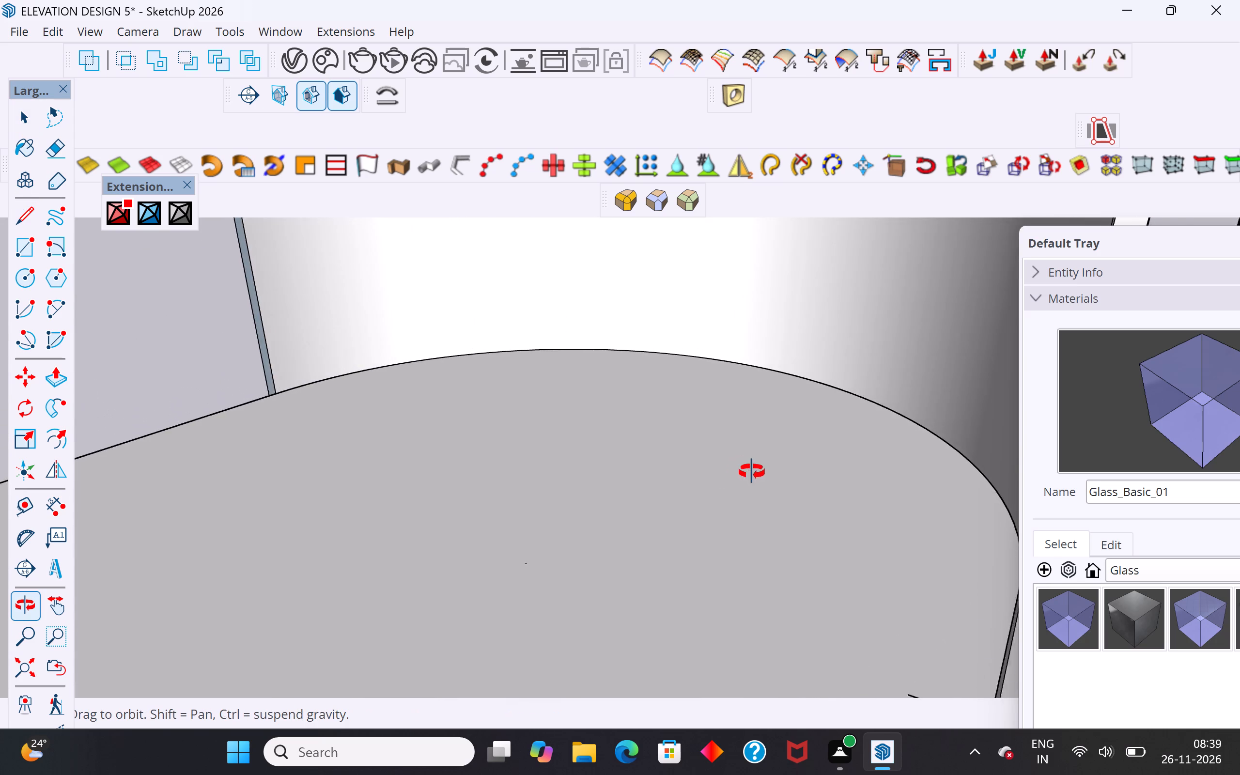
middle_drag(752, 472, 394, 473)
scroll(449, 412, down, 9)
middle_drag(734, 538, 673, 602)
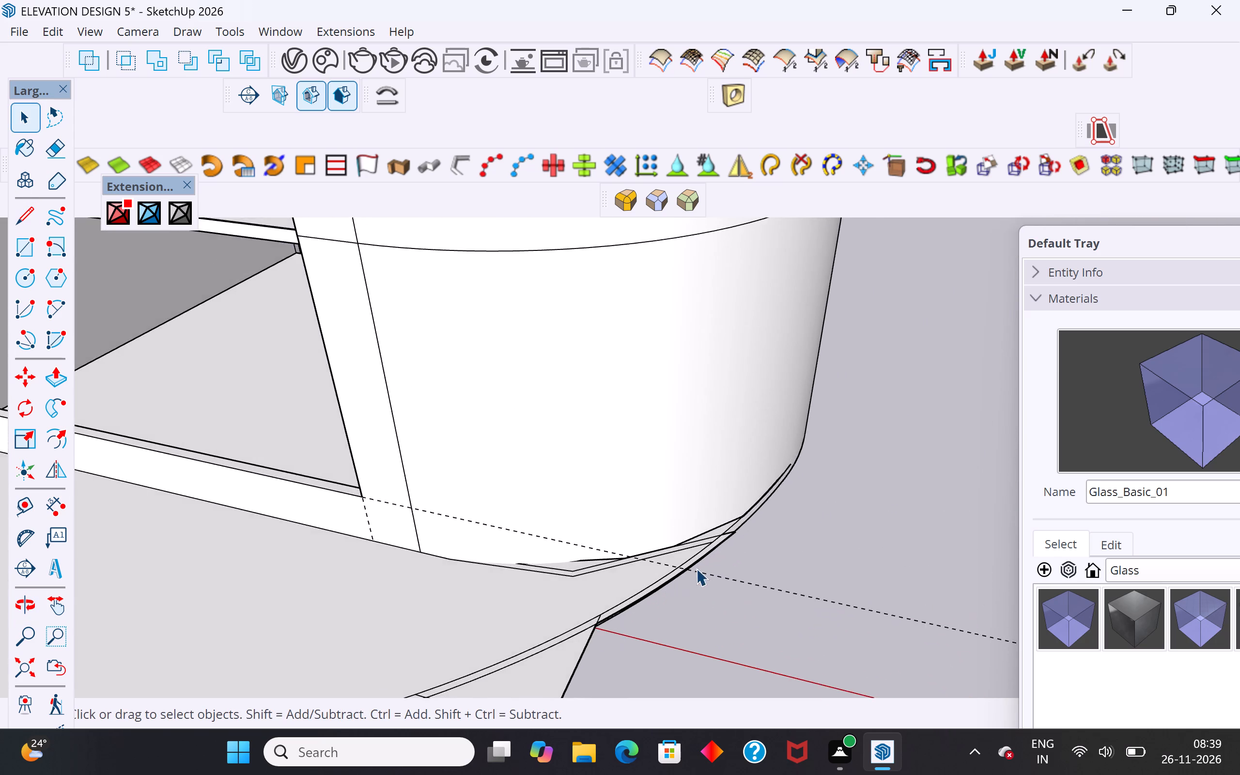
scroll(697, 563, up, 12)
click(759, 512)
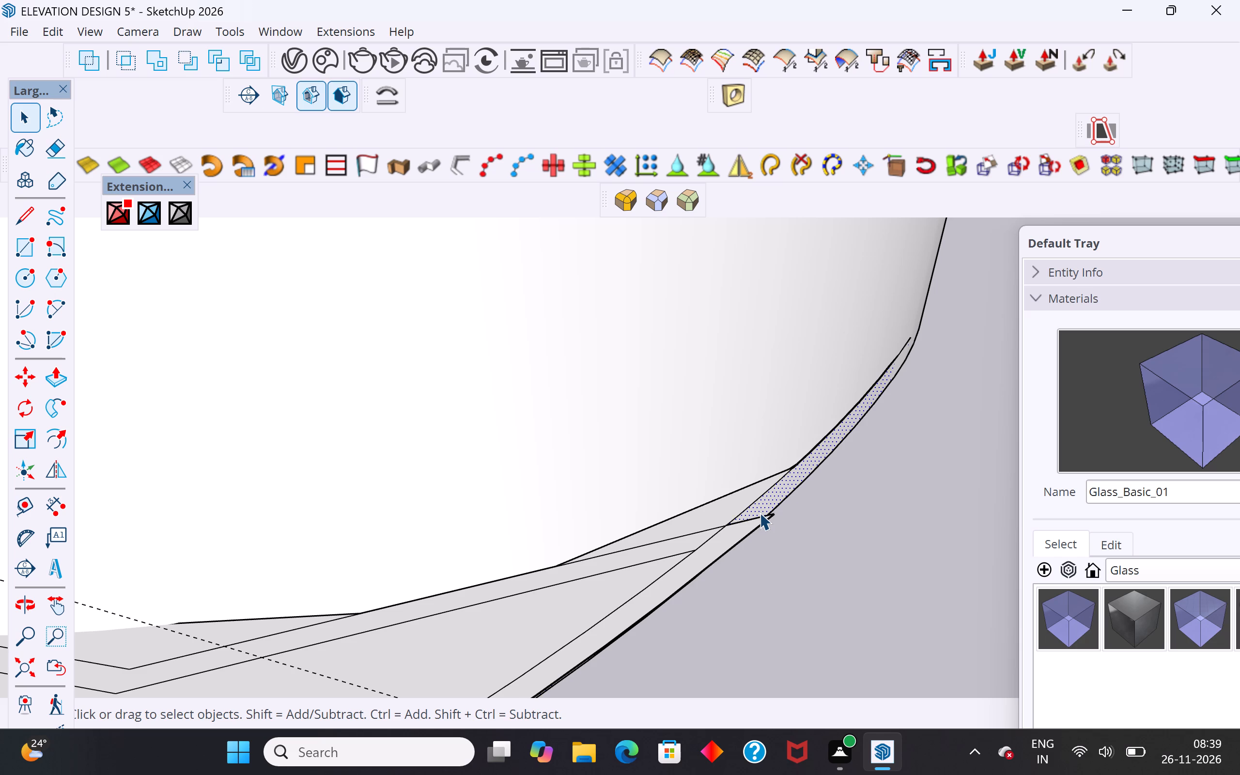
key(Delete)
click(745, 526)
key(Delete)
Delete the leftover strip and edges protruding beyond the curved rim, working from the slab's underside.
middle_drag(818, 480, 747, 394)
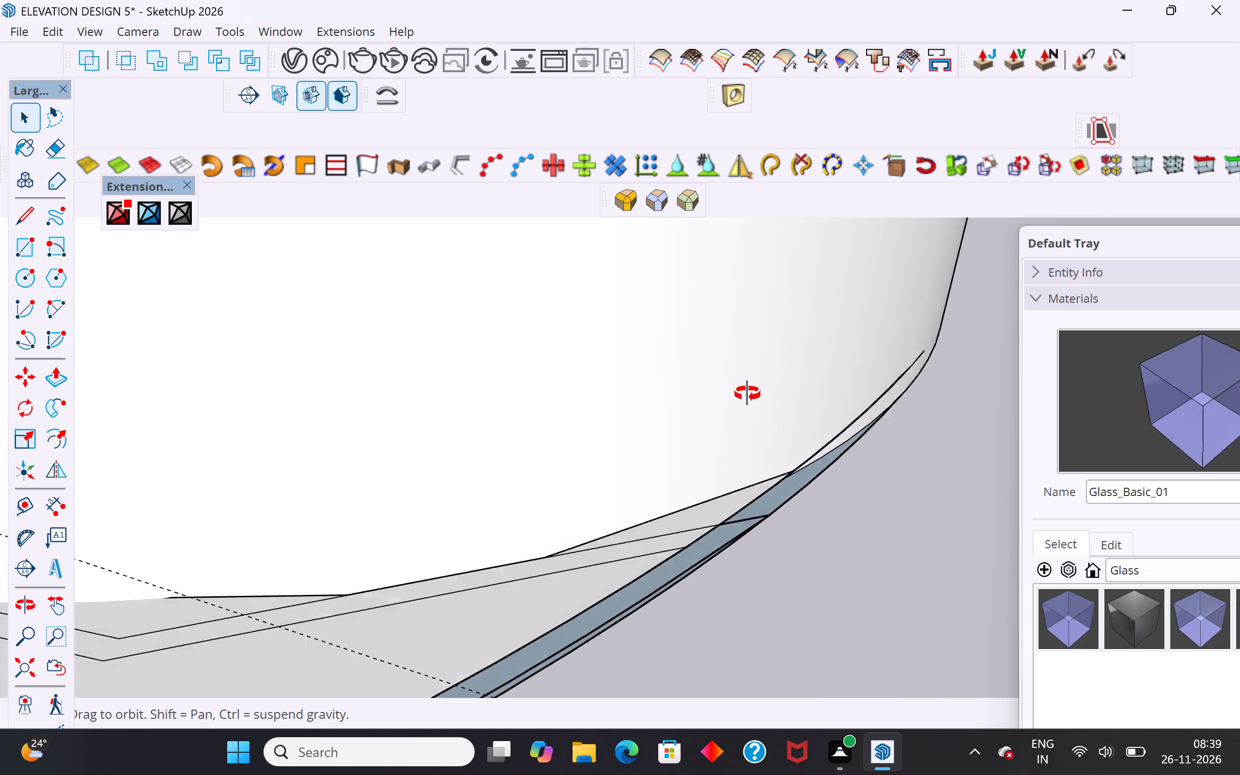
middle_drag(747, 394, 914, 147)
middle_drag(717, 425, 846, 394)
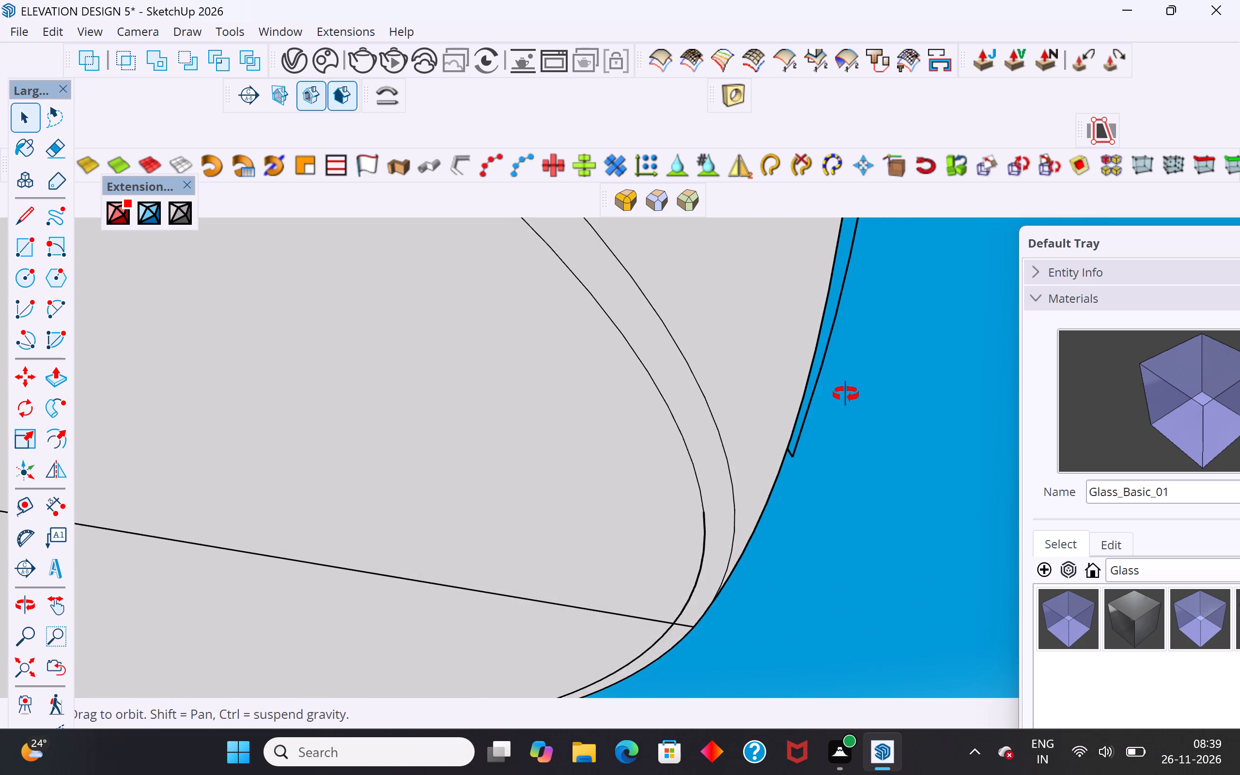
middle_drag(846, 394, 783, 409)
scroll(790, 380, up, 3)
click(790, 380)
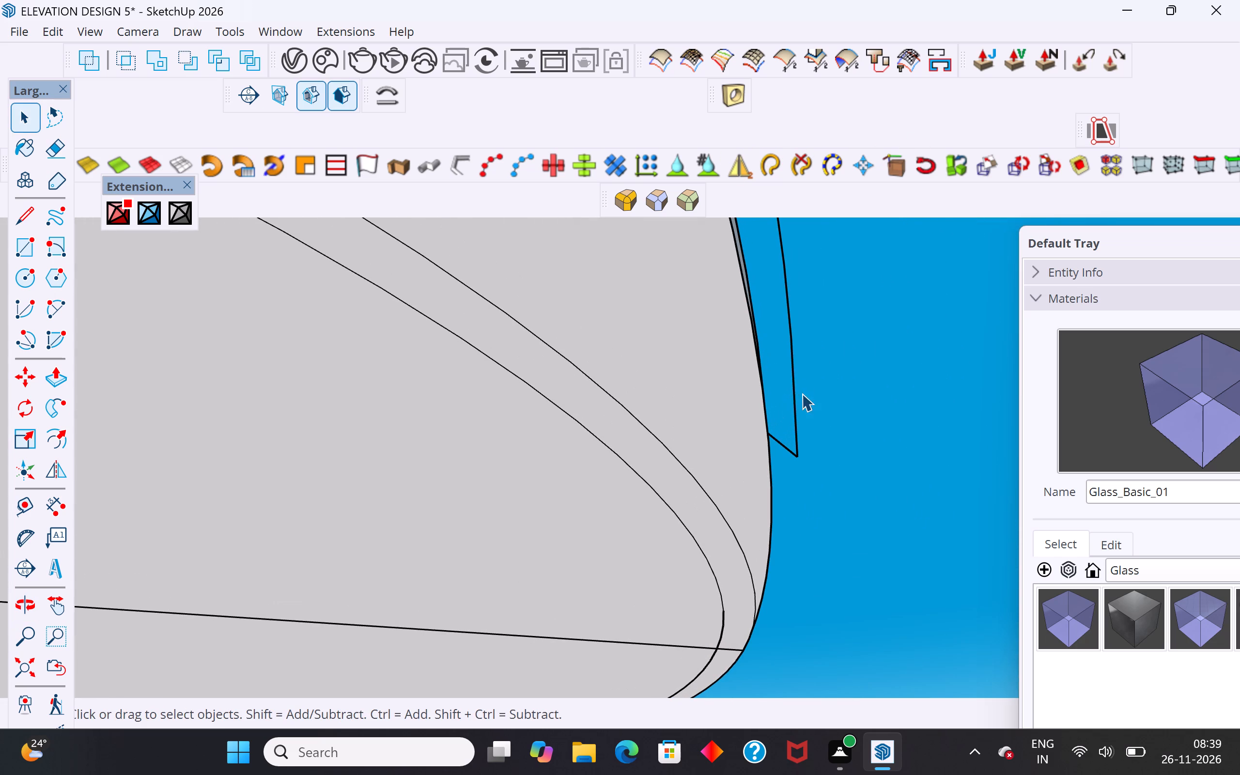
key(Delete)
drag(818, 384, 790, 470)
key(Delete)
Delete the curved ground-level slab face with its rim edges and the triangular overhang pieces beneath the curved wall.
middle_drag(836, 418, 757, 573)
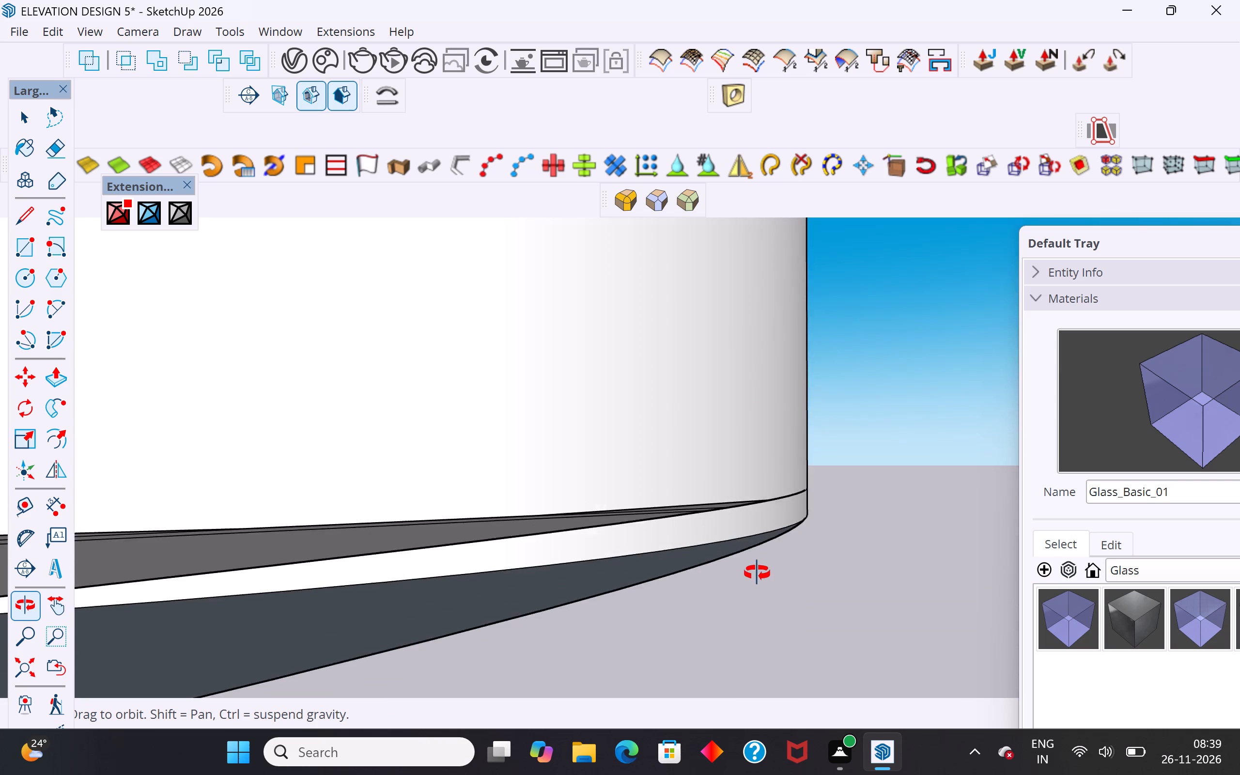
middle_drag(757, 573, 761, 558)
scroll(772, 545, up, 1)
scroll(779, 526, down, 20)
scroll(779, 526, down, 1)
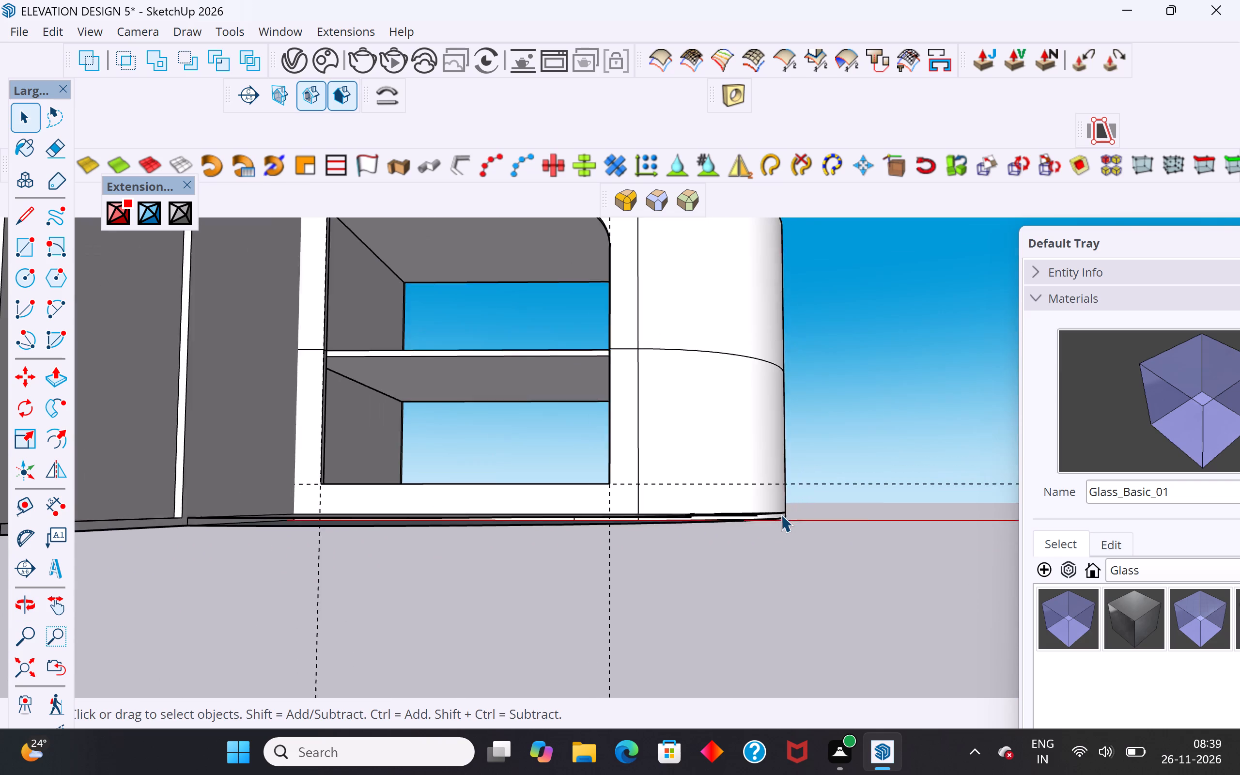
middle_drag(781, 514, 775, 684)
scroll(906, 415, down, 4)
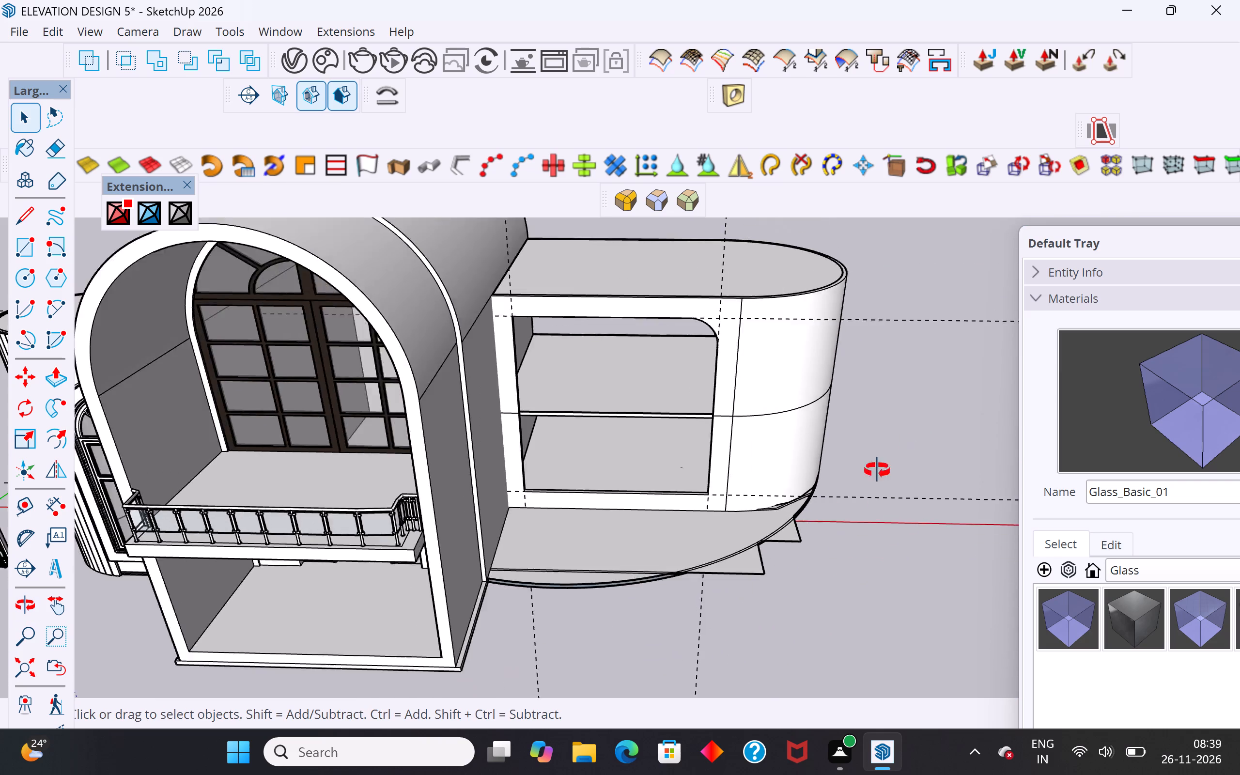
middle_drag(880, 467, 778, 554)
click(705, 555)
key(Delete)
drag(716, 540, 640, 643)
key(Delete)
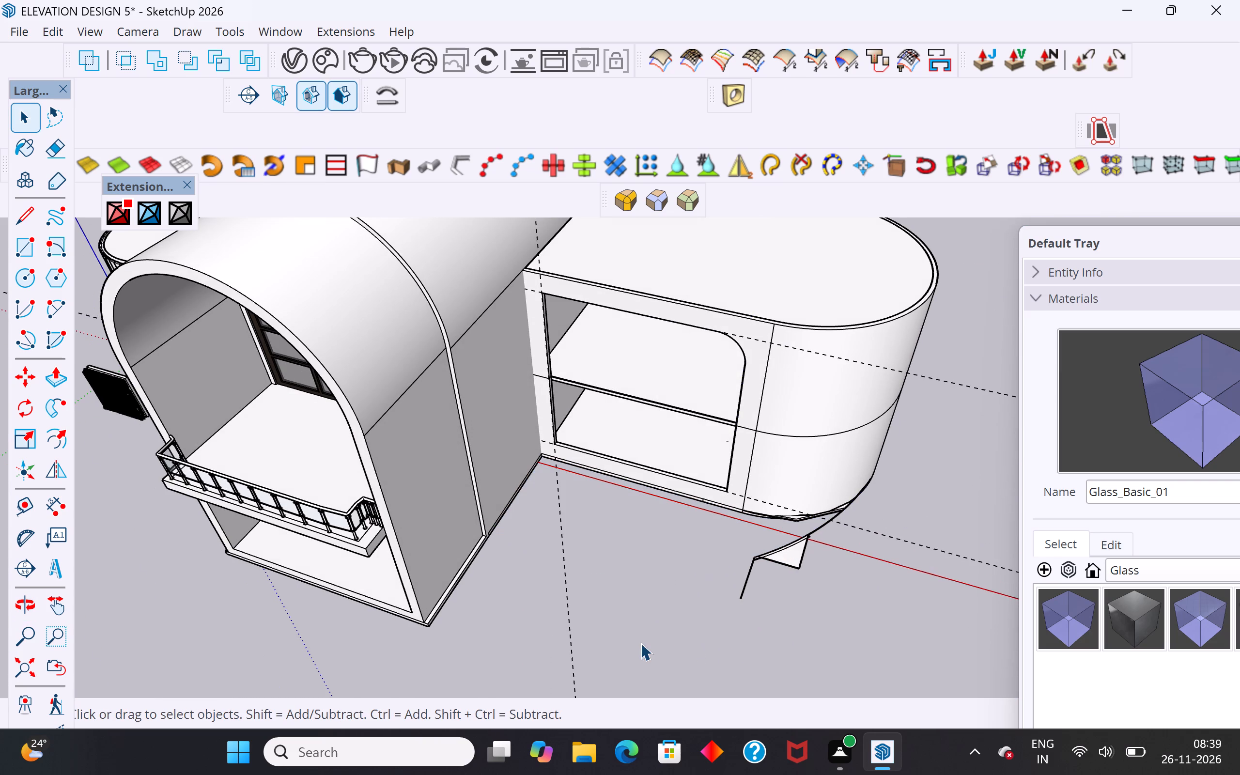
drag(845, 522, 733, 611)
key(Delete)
Undo the slab deletions, gap lines, offset and earlier patching edits, back to the plain curved slab without triangular overhangs.
scroll(806, 507, up, 8)
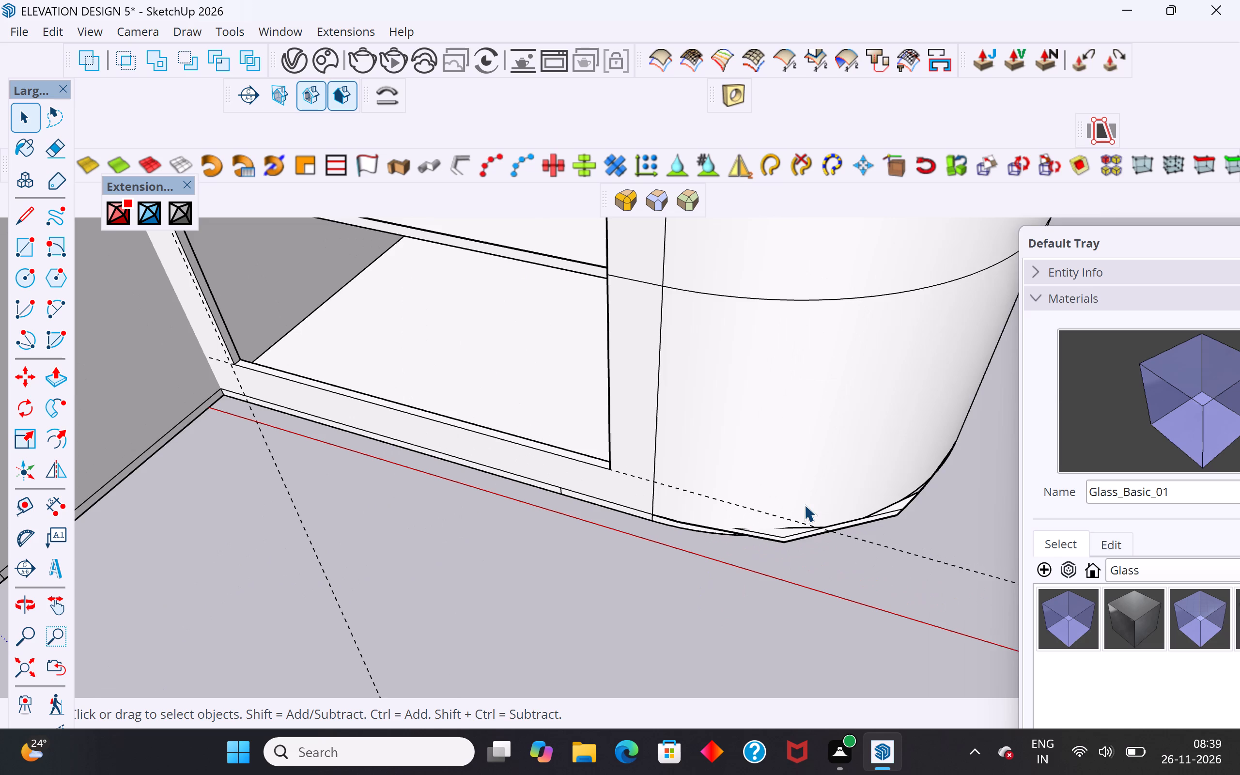
scroll(804, 504, up, 2)
key(ctrl+z)
key(ctrl+z)
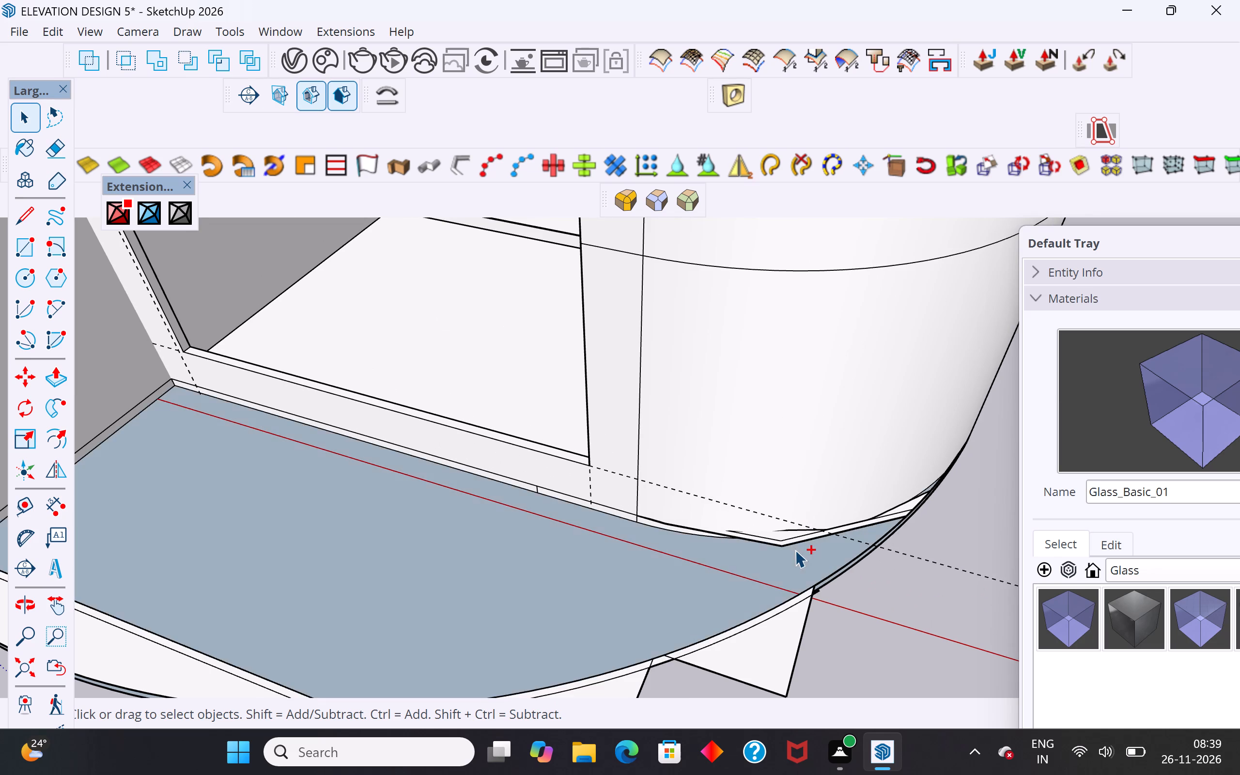
key(ctrl+z)
key(ctrl+z)
key(ctrl+z)
key(ctrl+z)
key(ctrl+z)
key(ctrl+z)
key(ctrl+z)
key(ctrl+z)
key(ctrl+z)
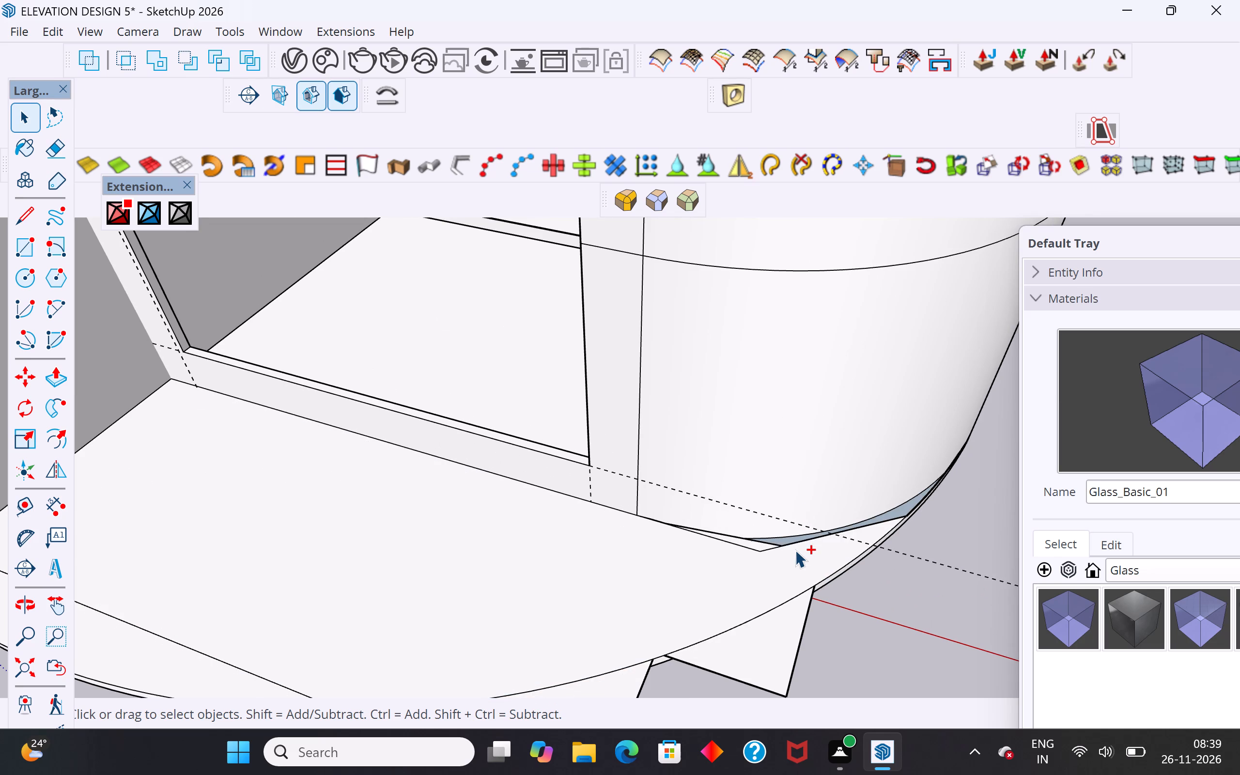
key(ctrl+z)
key(ctrl+z)
key(ctrl+z)
key(ctrl+z)
key(ctrl+z)
key(ctrl+z)
key(ctrl+z)
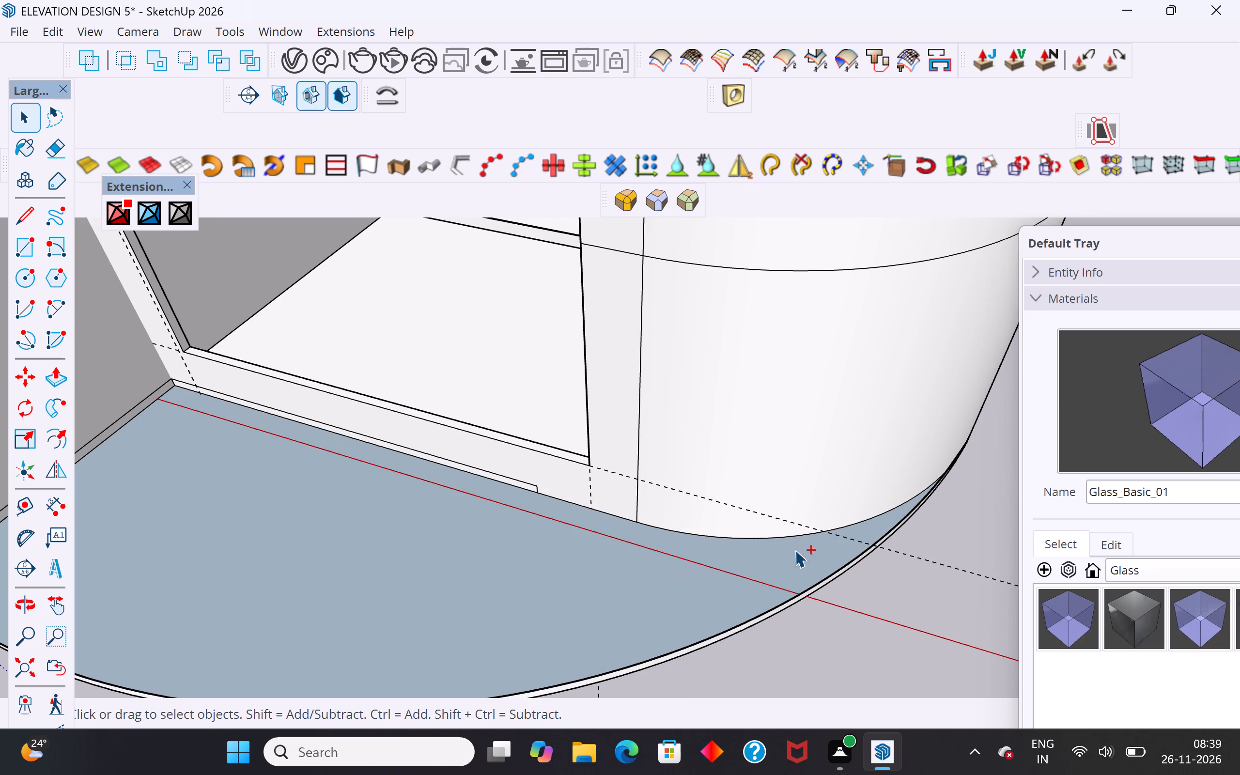
key(ctrl+z)
key(ctrl+z)
key(ctrl+z)
key(ctrl+z)
Delete the entire curved slab face and its outer rim edges in front of the curved wall.
middle_drag(437, 296, 691, 462)
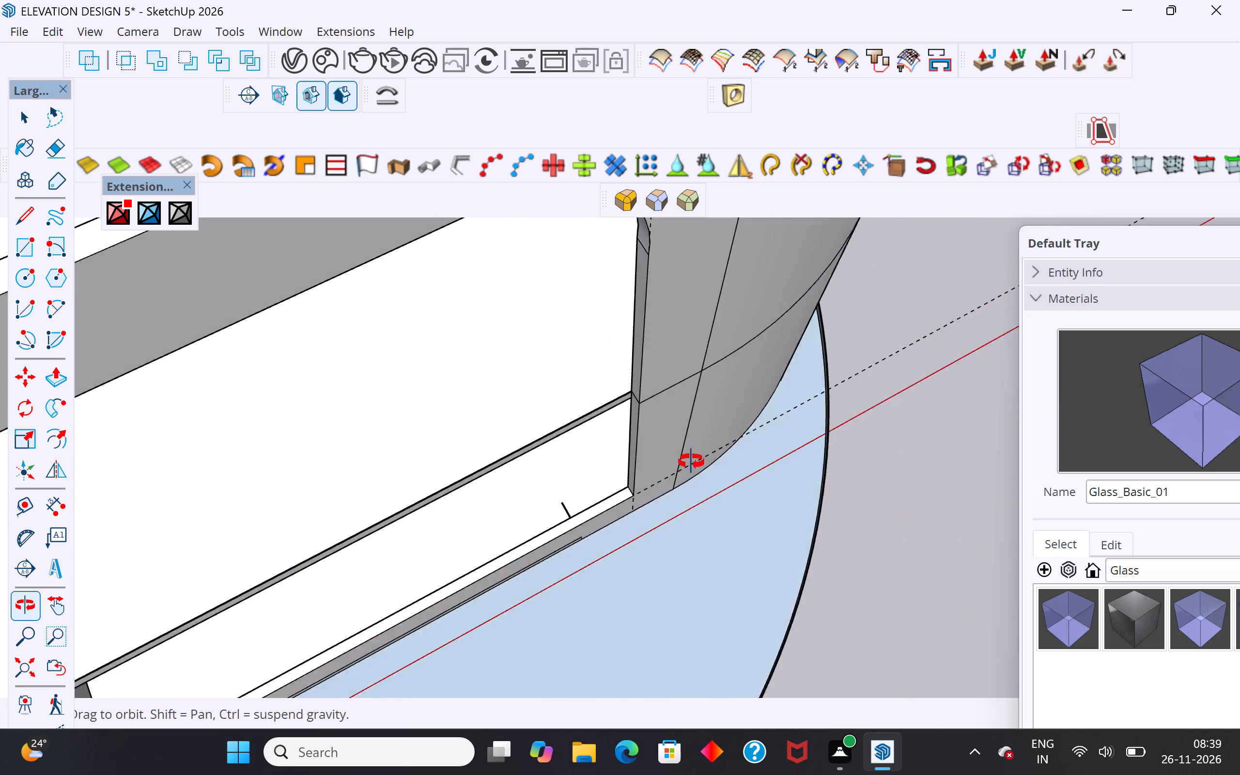
middle_drag(691, 462, 820, 326)
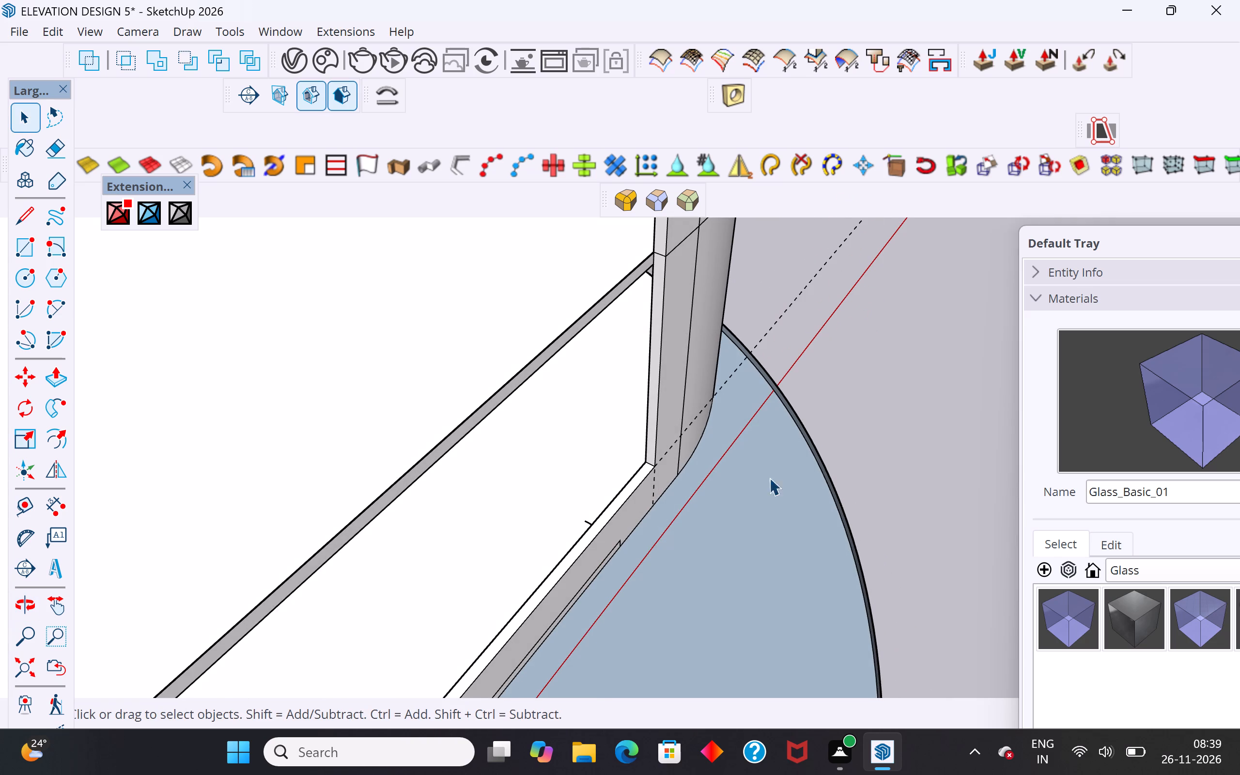
click(768, 490)
key(Delete)
drag(900, 416, 796, 576)
key(Delete)
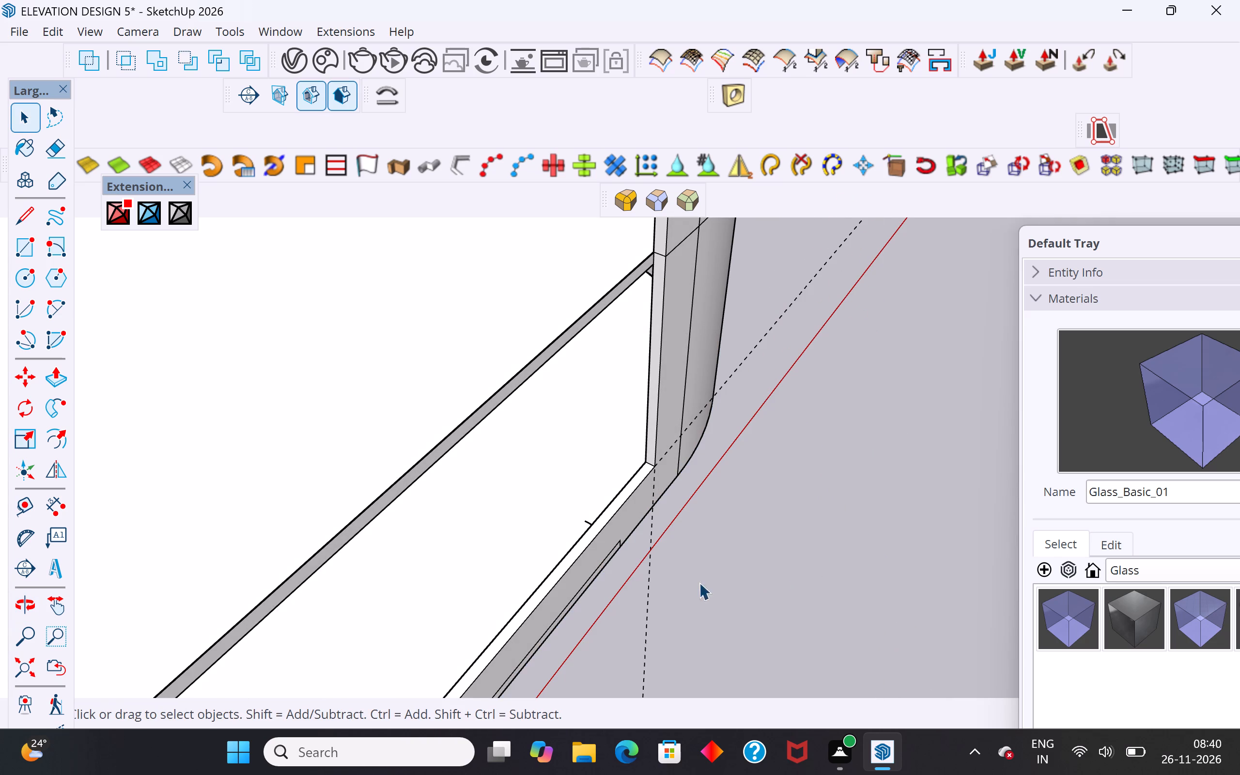
Delete the short stray edge protruding from the base of the wall with the large opening onto the adjoining floor face.
scroll(558, 516, up, 7)
middle_drag(606, 535, 809, 497)
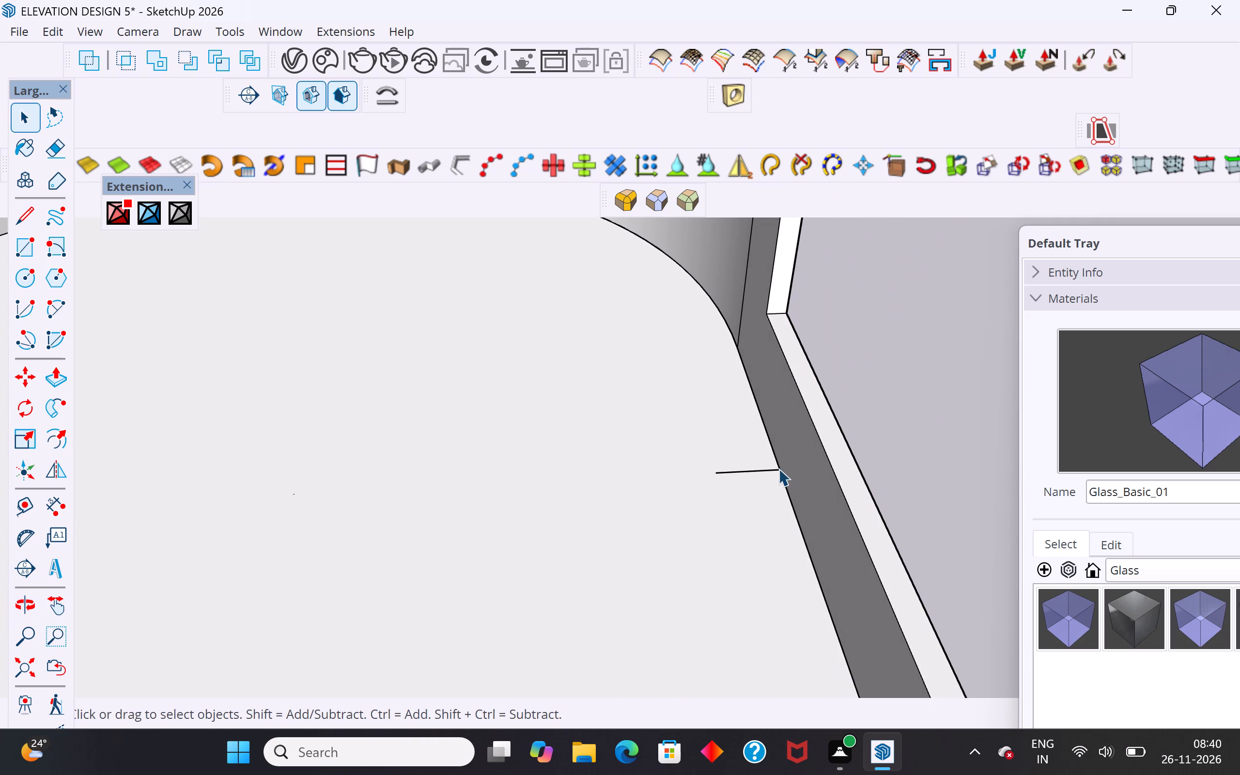
click(764, 472)
key(Delete)
Examine the curved wing from inside and outside, checking its floors, openings and wall base for leftover faulty geometry.
scroll(666, 524, down, 5)
middle_drag(804, 511, 173, 668)
click(18, 667)
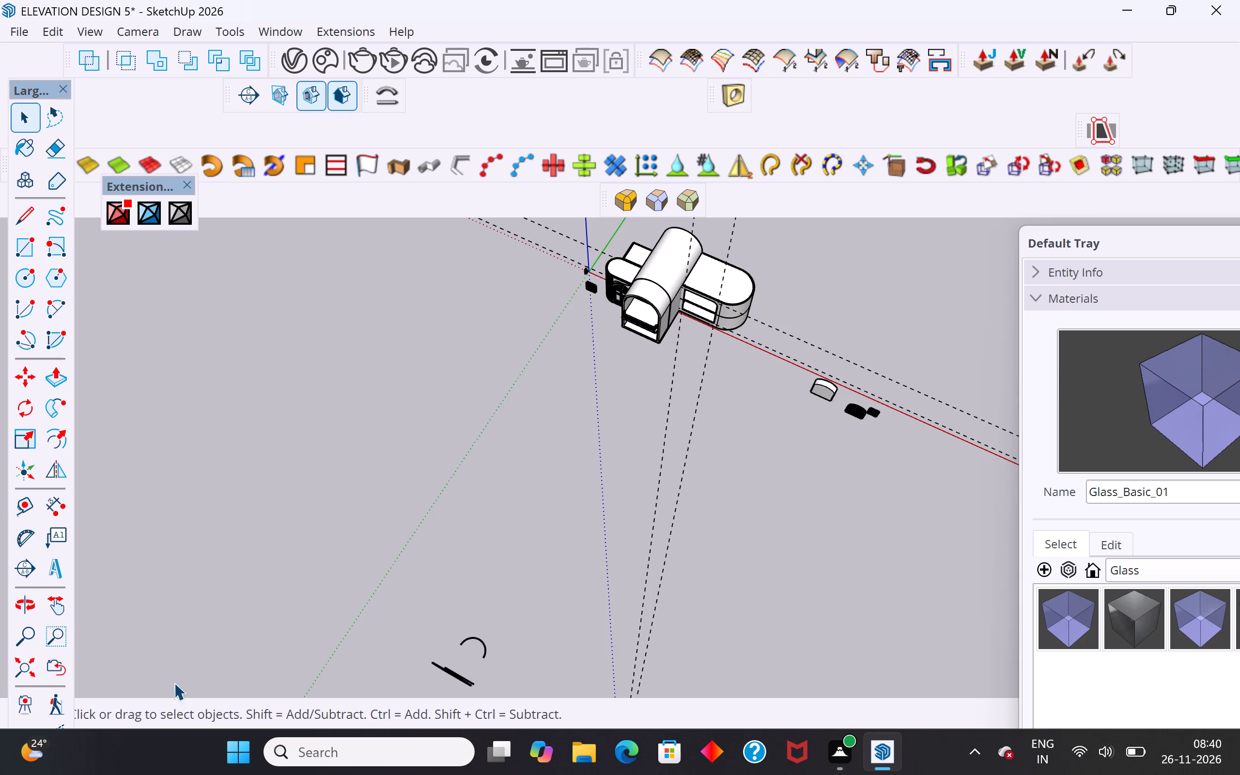
middle_drag(704, 478, 577, 511)
scroll(738, 365, up, 13)
scroll(786, 318, down, 1)
scroll(786, 317, up, 4)
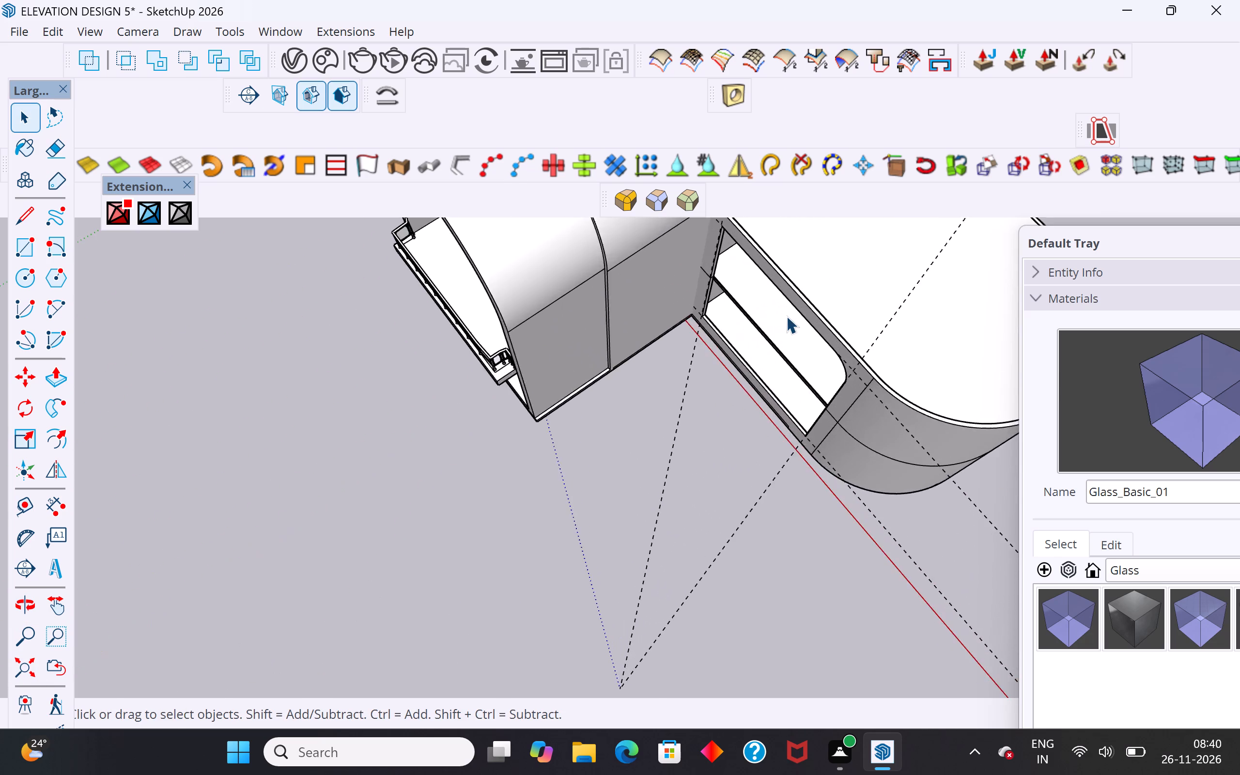
scroll(786, 316, up, 19)
middle_drag(715, 320, 698, 241)
scroll(640, 382, up, 9)
middle_drag(762, 354, 259, 302)
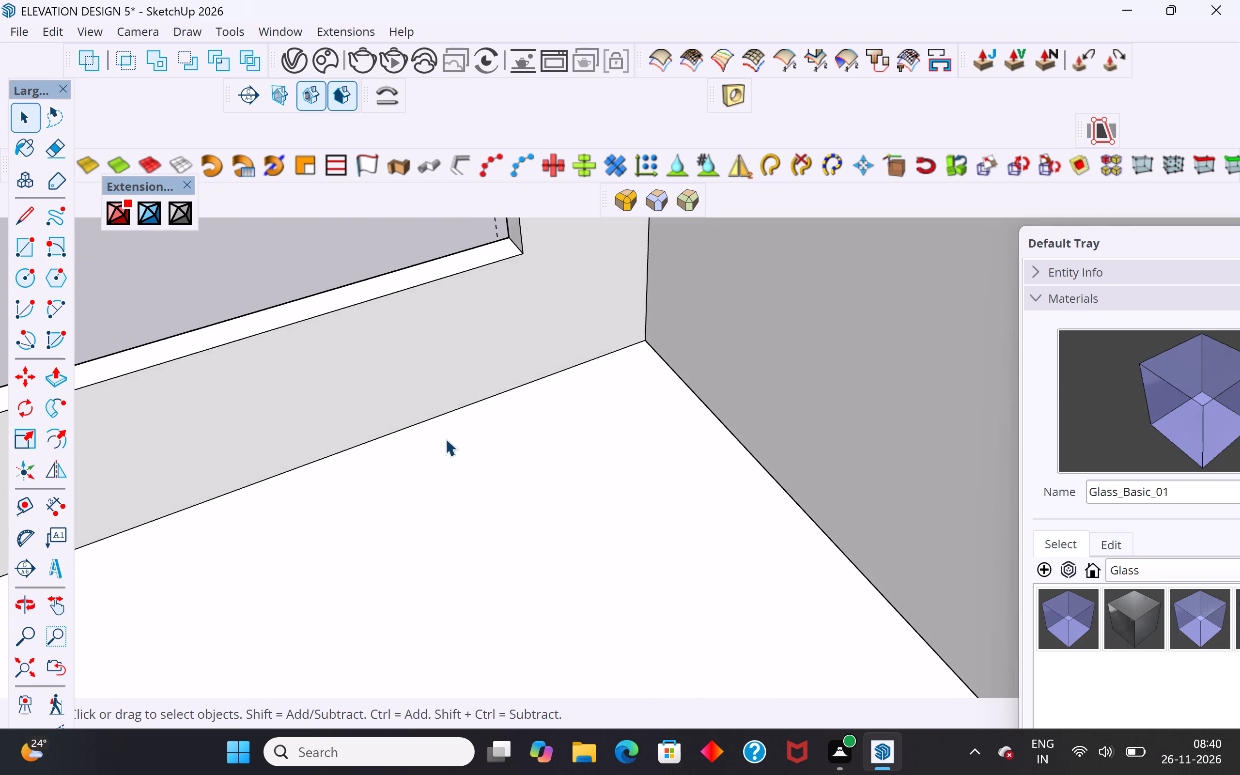
scroll(676, 500, down, 5)
click(10, 664)
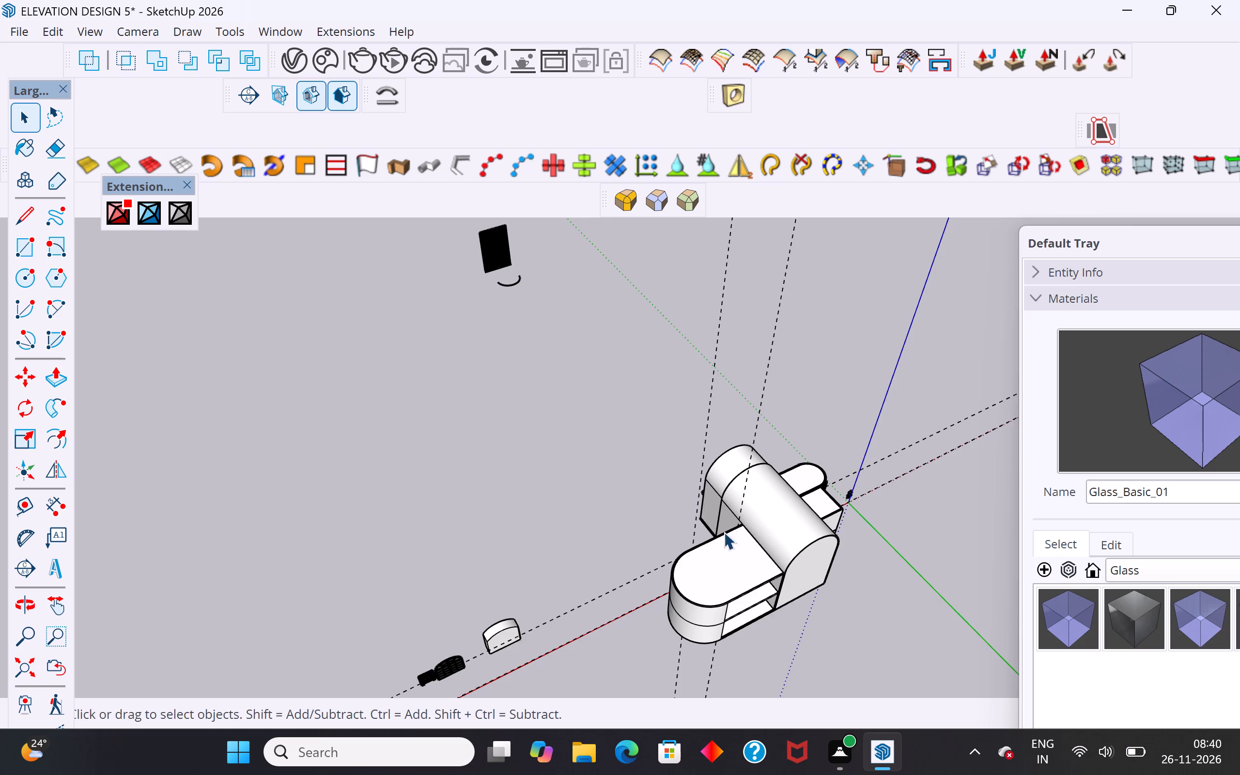
scroll(757, 541, up, 3)
middle_drag(650, 560, 1192, 496)
scroll(476, 476, up, 7)
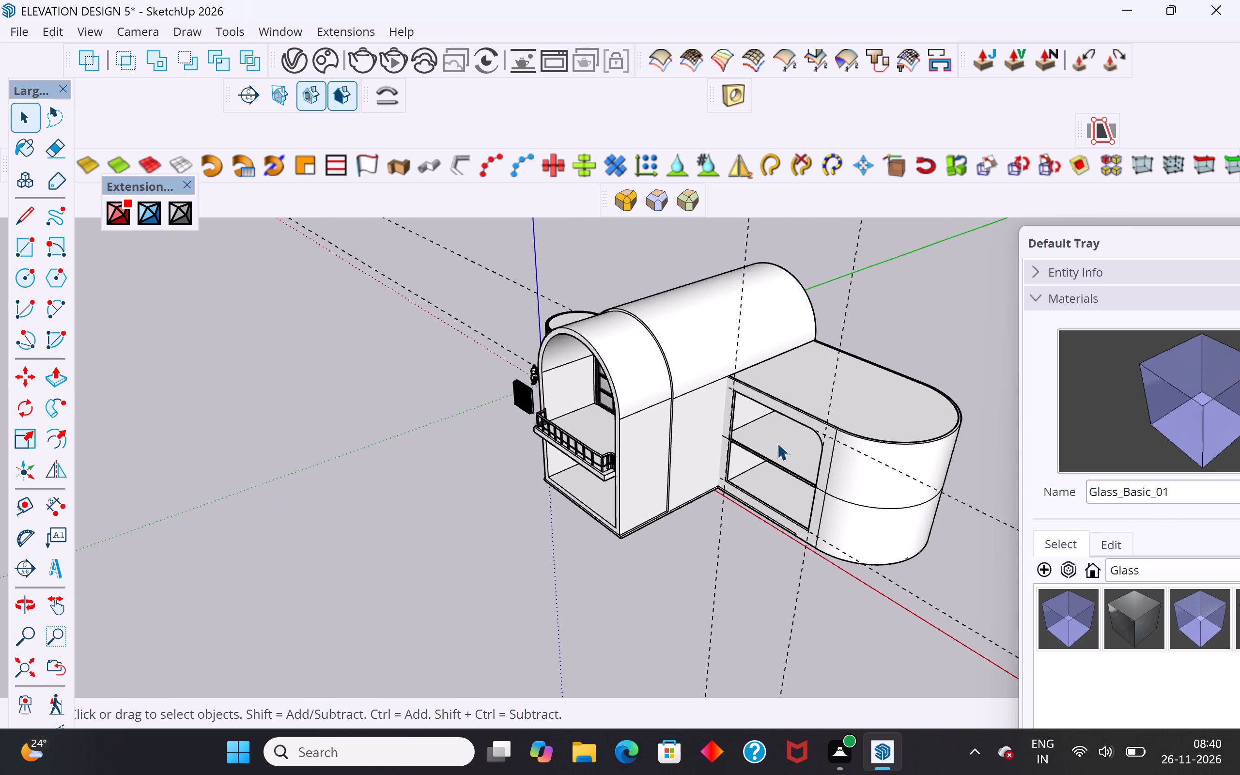
scroll(777, 443, up, 20)
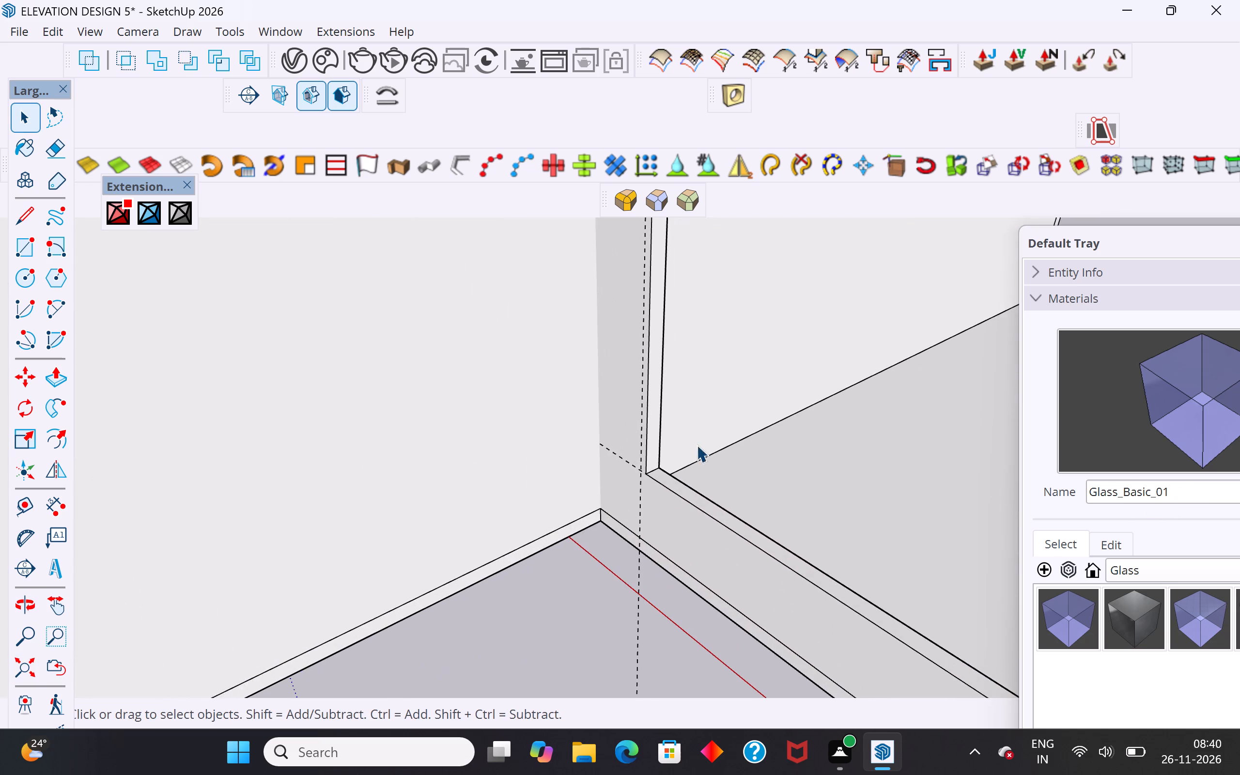
middle_drag(704, 410, 360, 385)
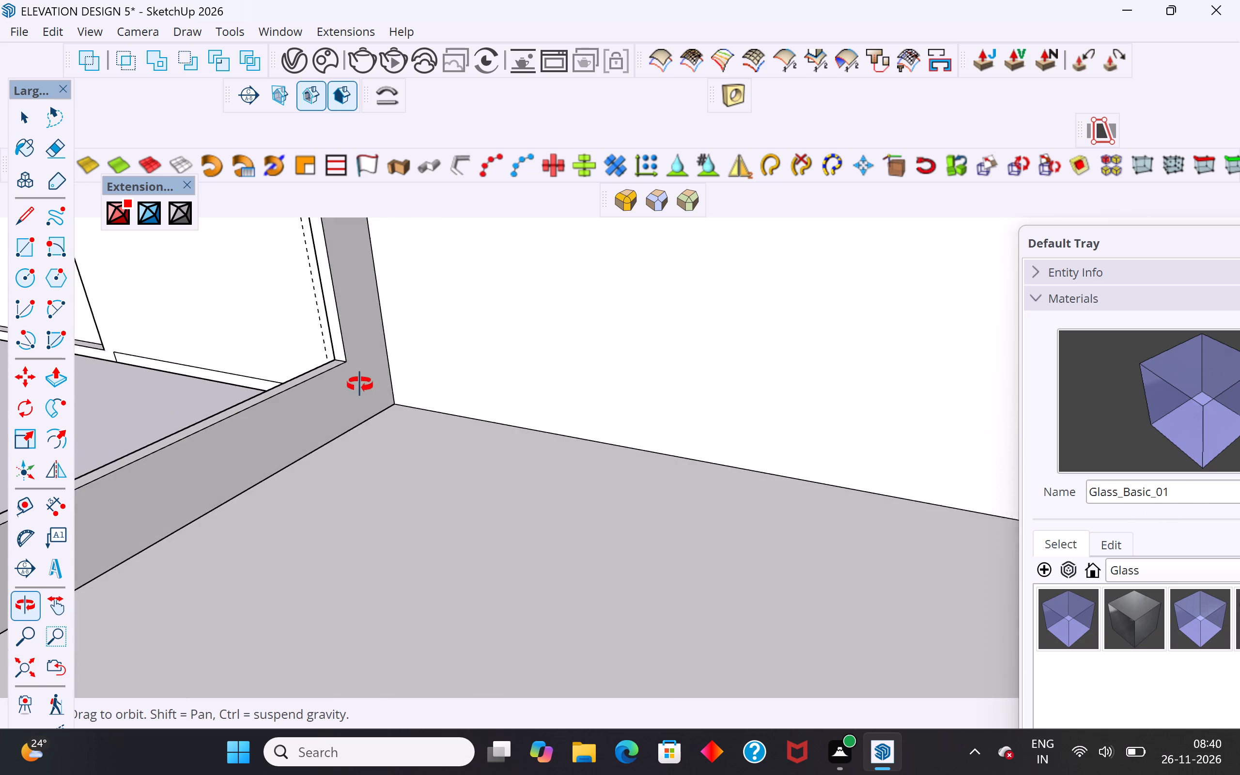
middle_drag(360, 385, 353, 387)
scroll(580, 416, down, 5)
click(30, 664)
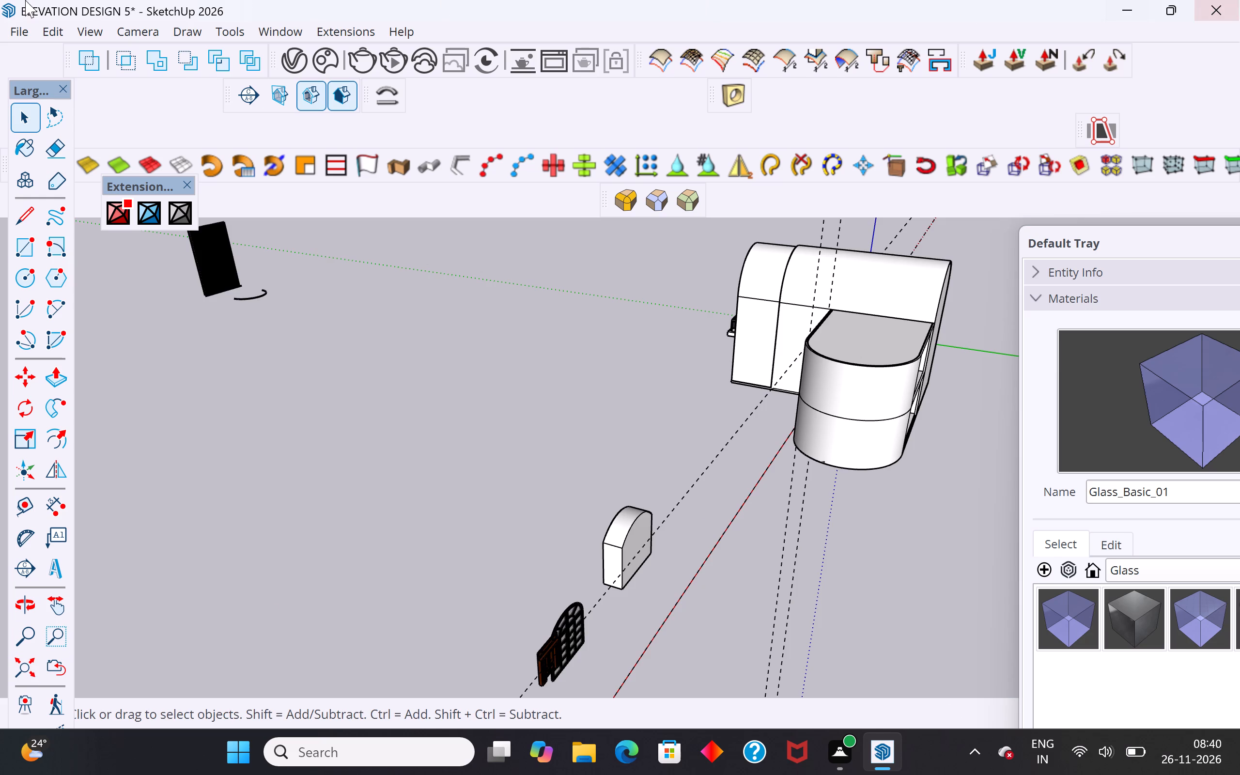
scroll(715, 485, up, 2)
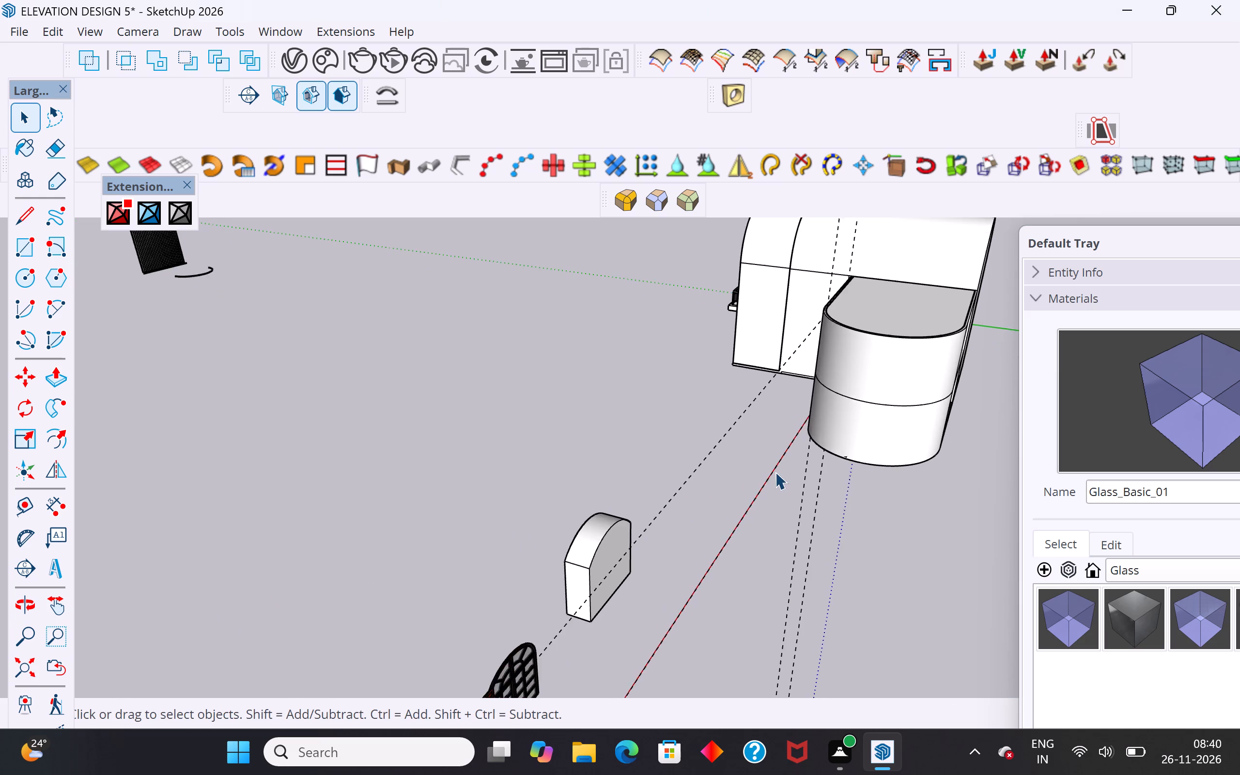
middle_drag(773, 464, 367, 451)
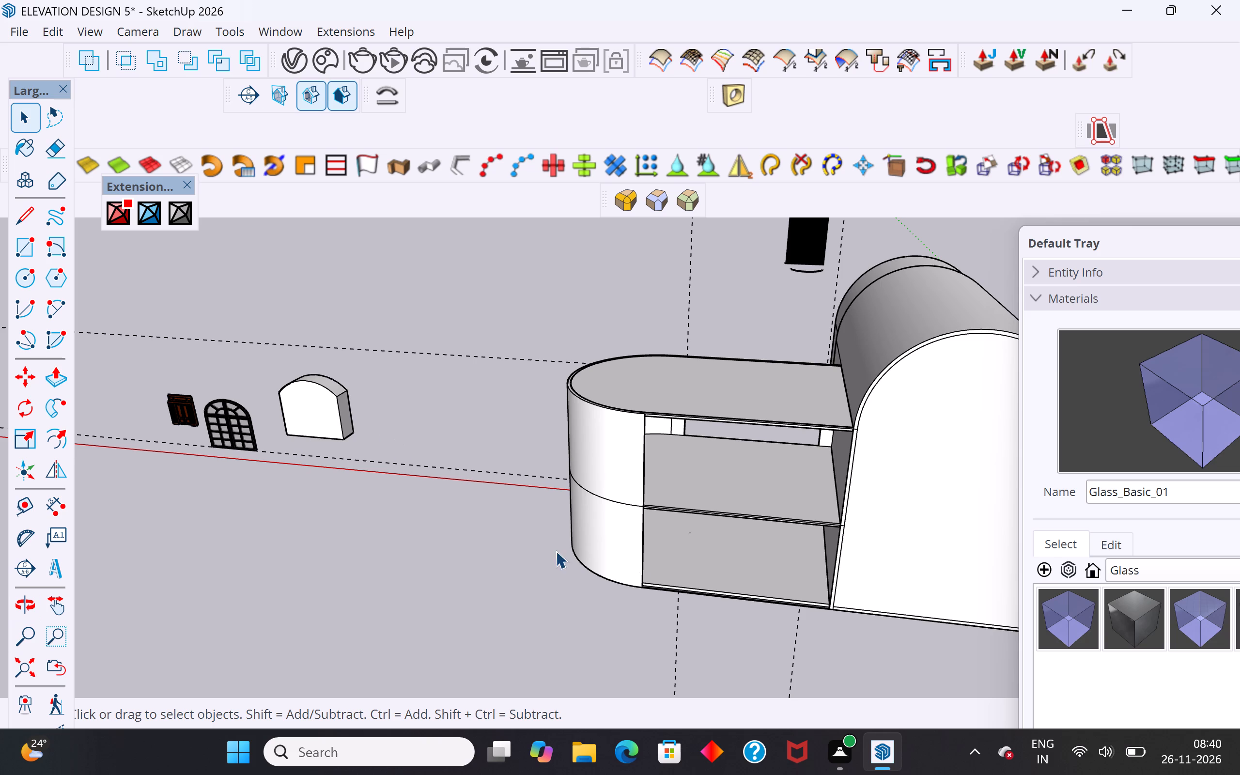
middle_drag(651, 576, 586, 498)
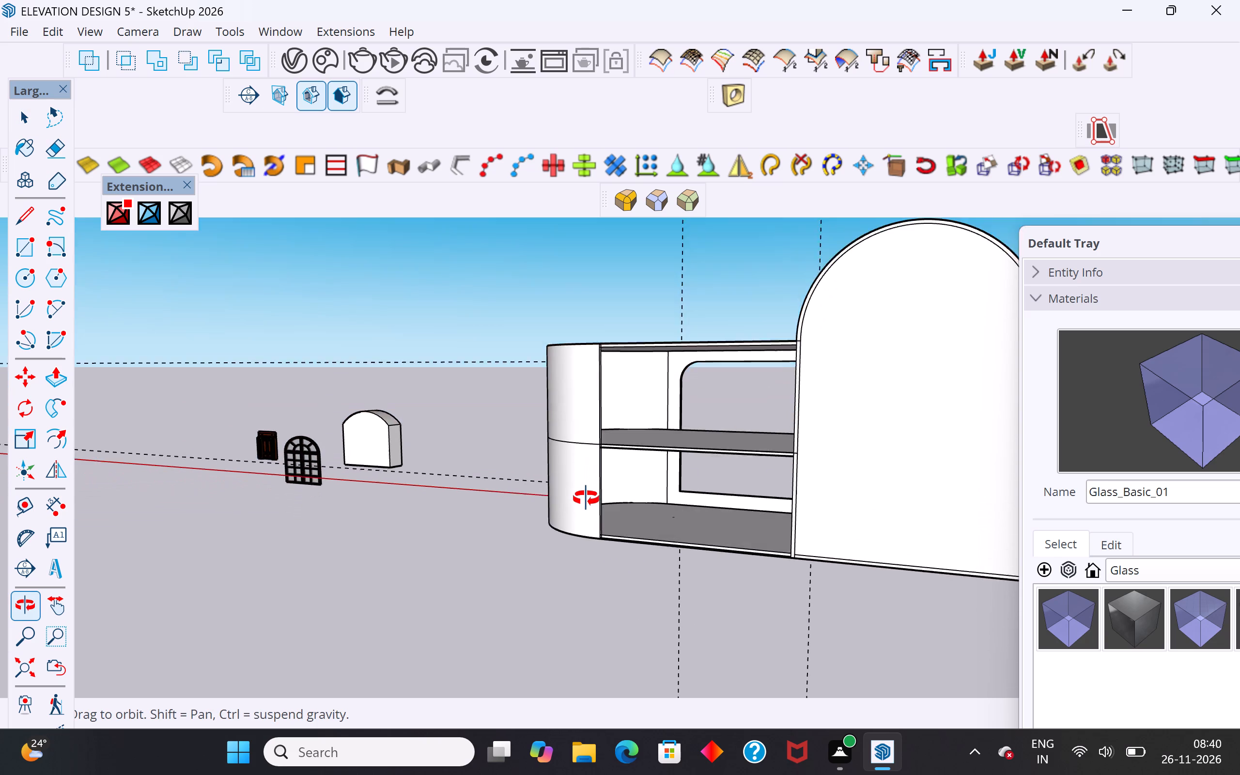
middle_drag(586, 498, 590, 517)
middle_drag(472, 444, 1139, 567)
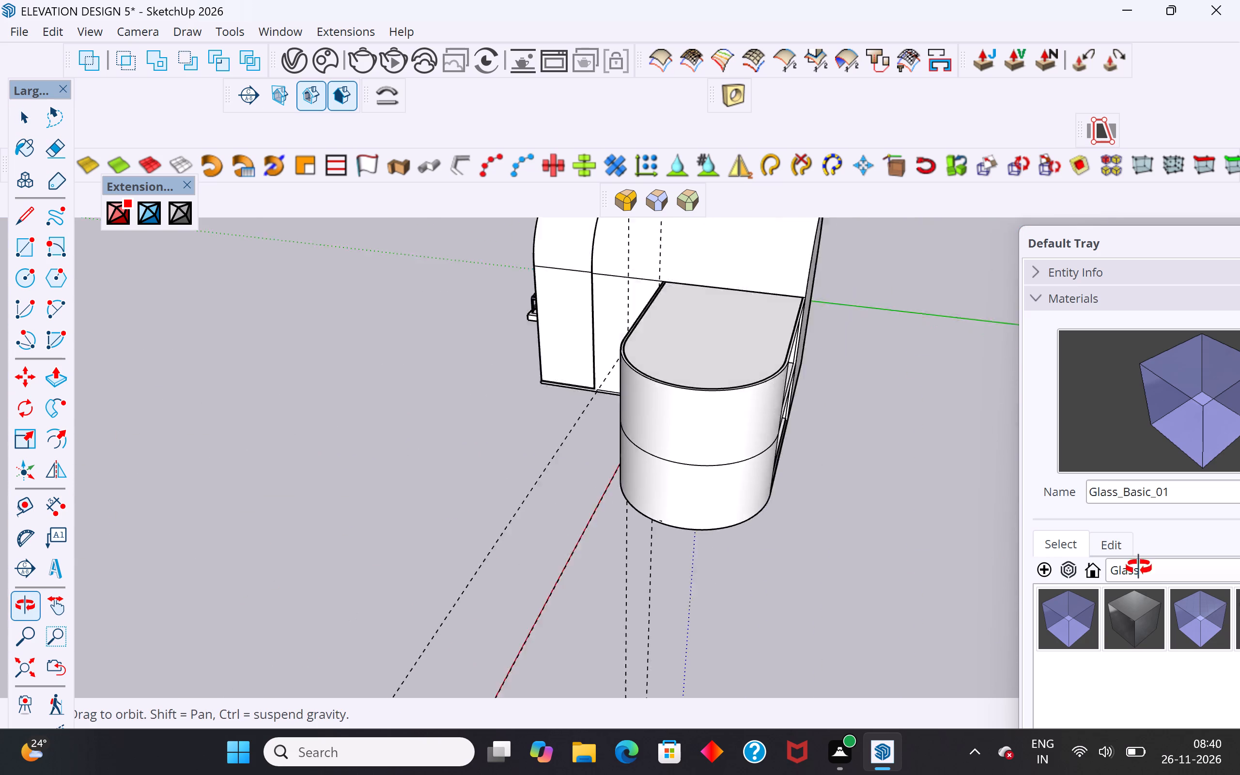
middle_drag(1139, 567, 1239, 538)
scroll(604, 537, up, 3)
middle_drag(604, 480, 808, 542)
scroll(583, 483, up, 1)
scroll(583, 483, down, 1)
scroll(583, 483, up, 6)
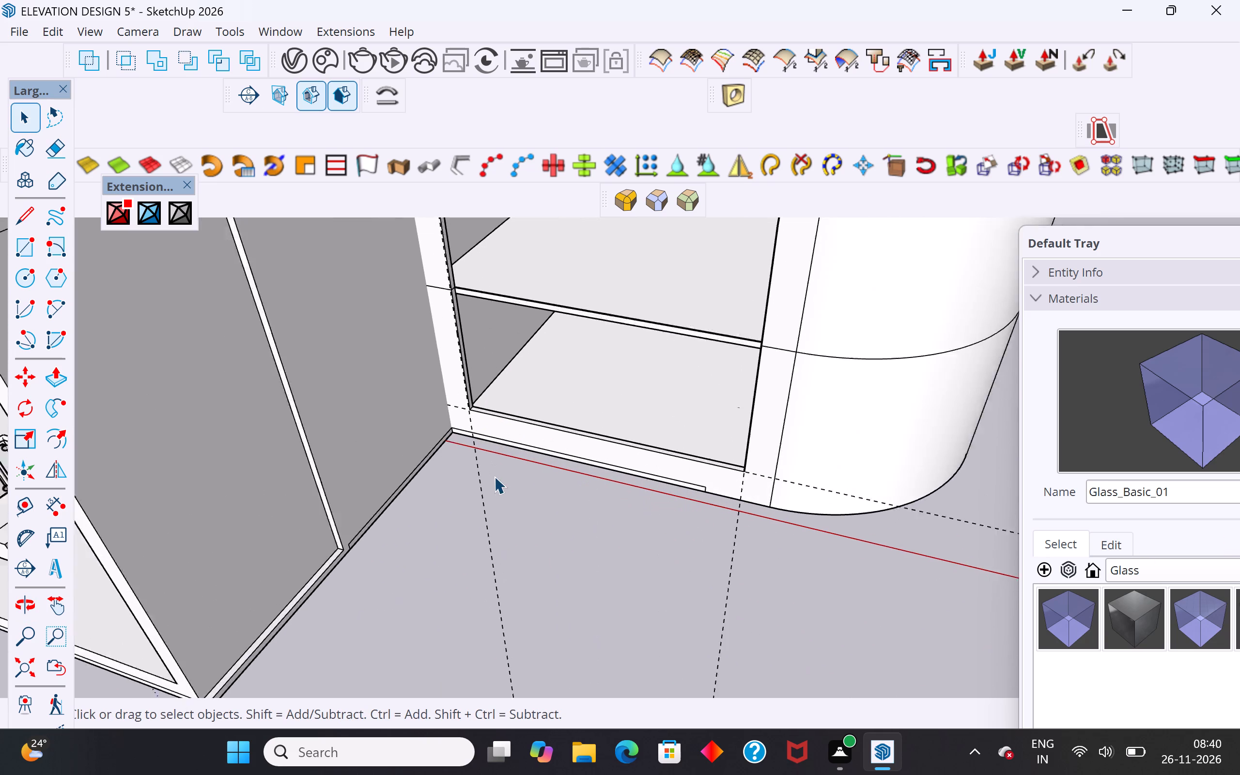
scroll(494, 476, up, 4)
middle_drag(524, 359, 533, 298)
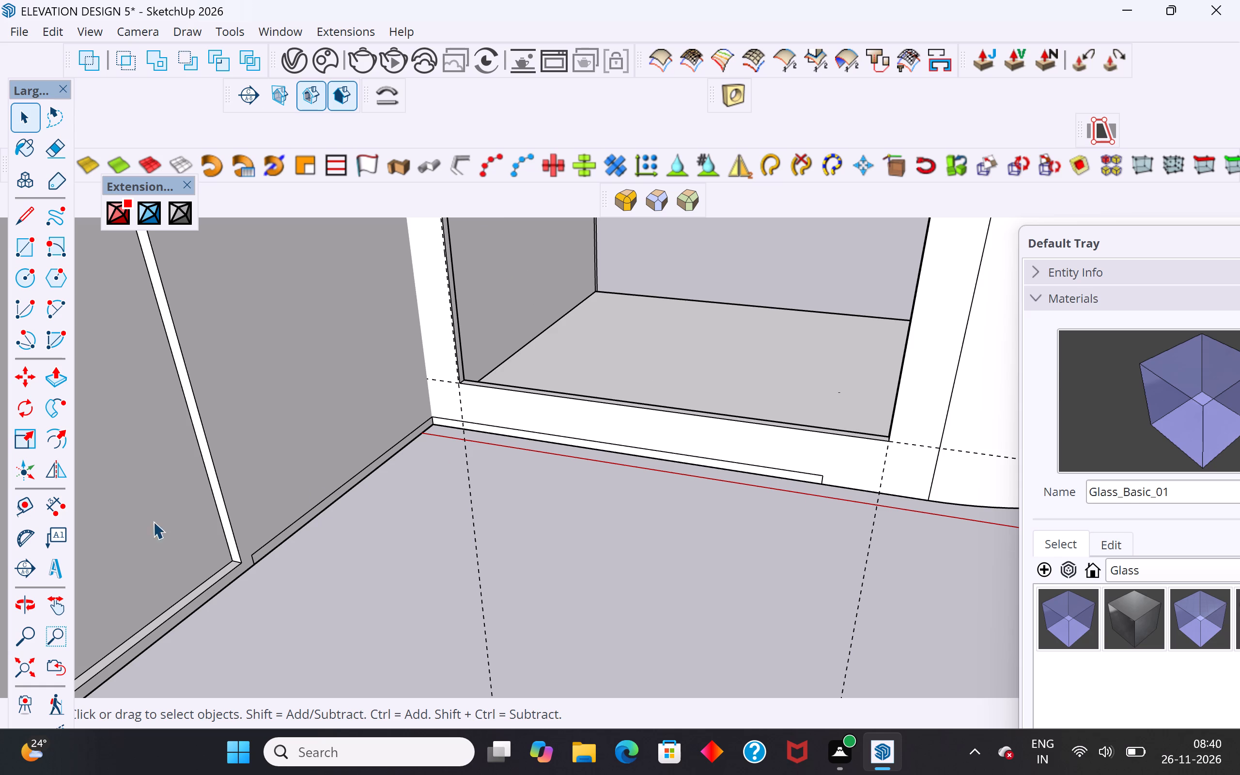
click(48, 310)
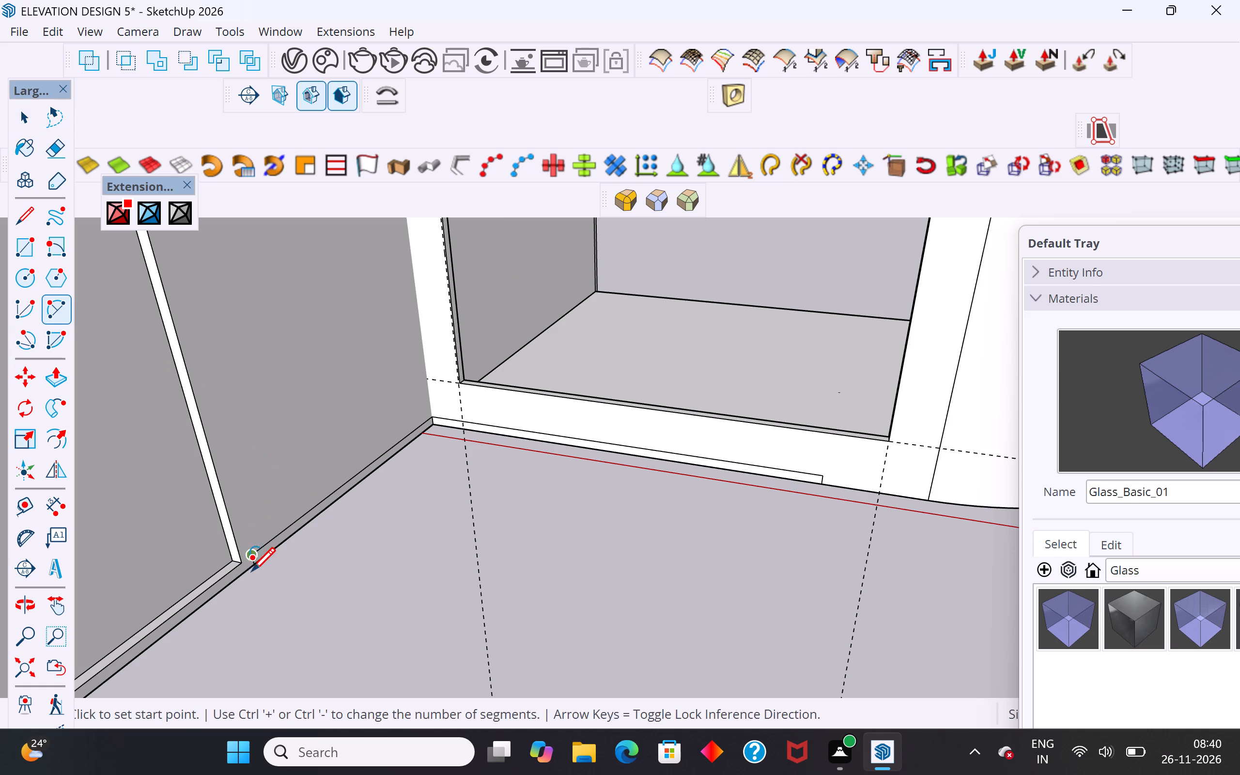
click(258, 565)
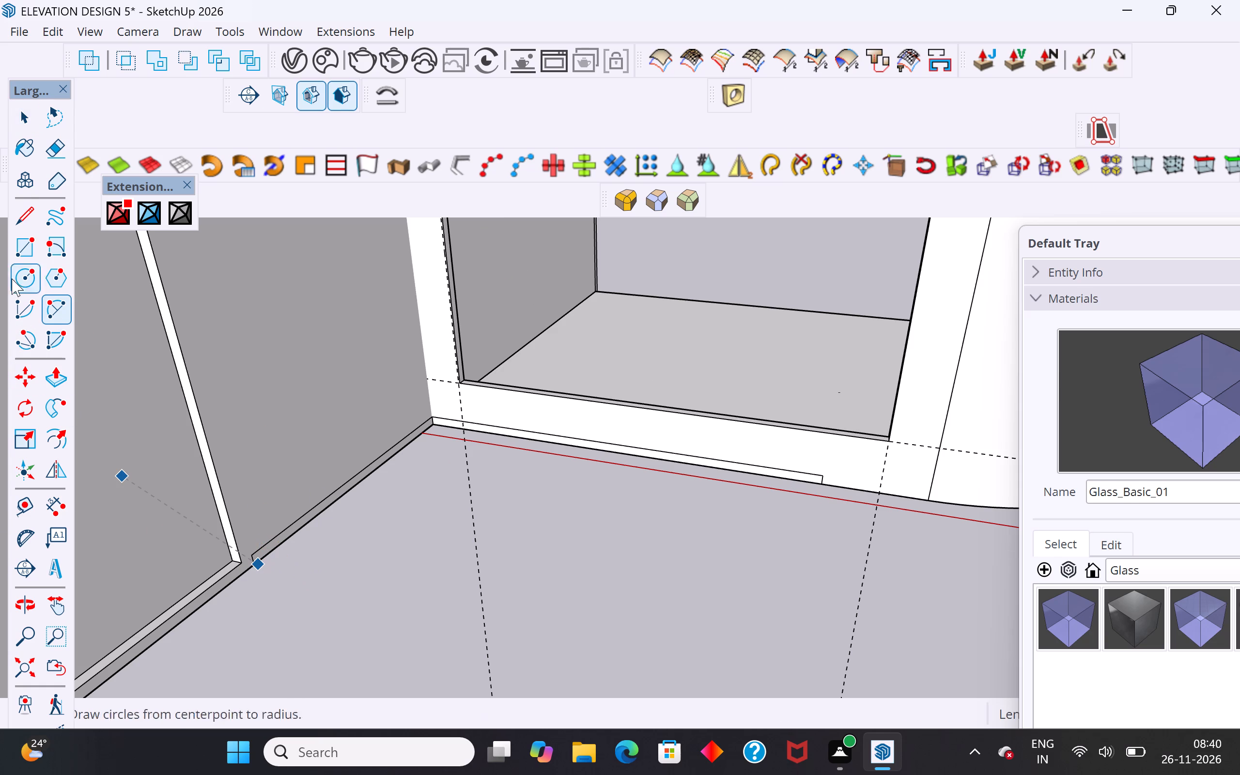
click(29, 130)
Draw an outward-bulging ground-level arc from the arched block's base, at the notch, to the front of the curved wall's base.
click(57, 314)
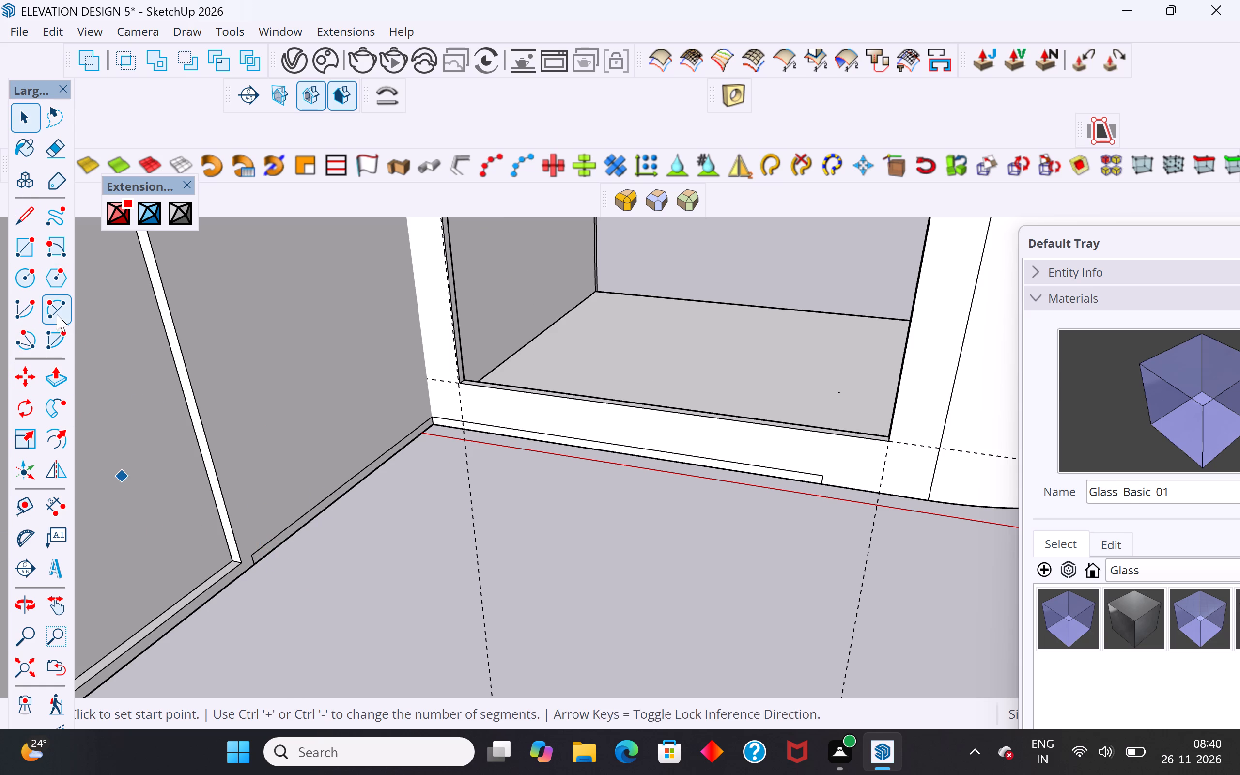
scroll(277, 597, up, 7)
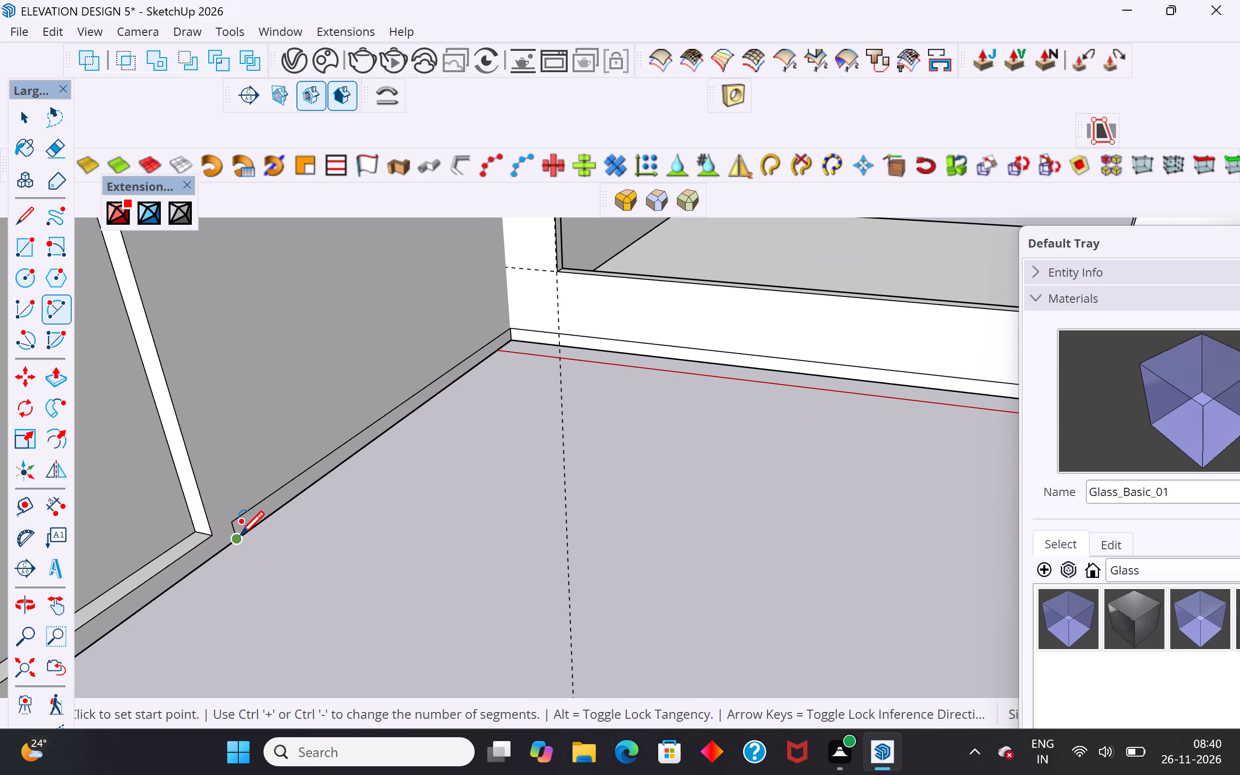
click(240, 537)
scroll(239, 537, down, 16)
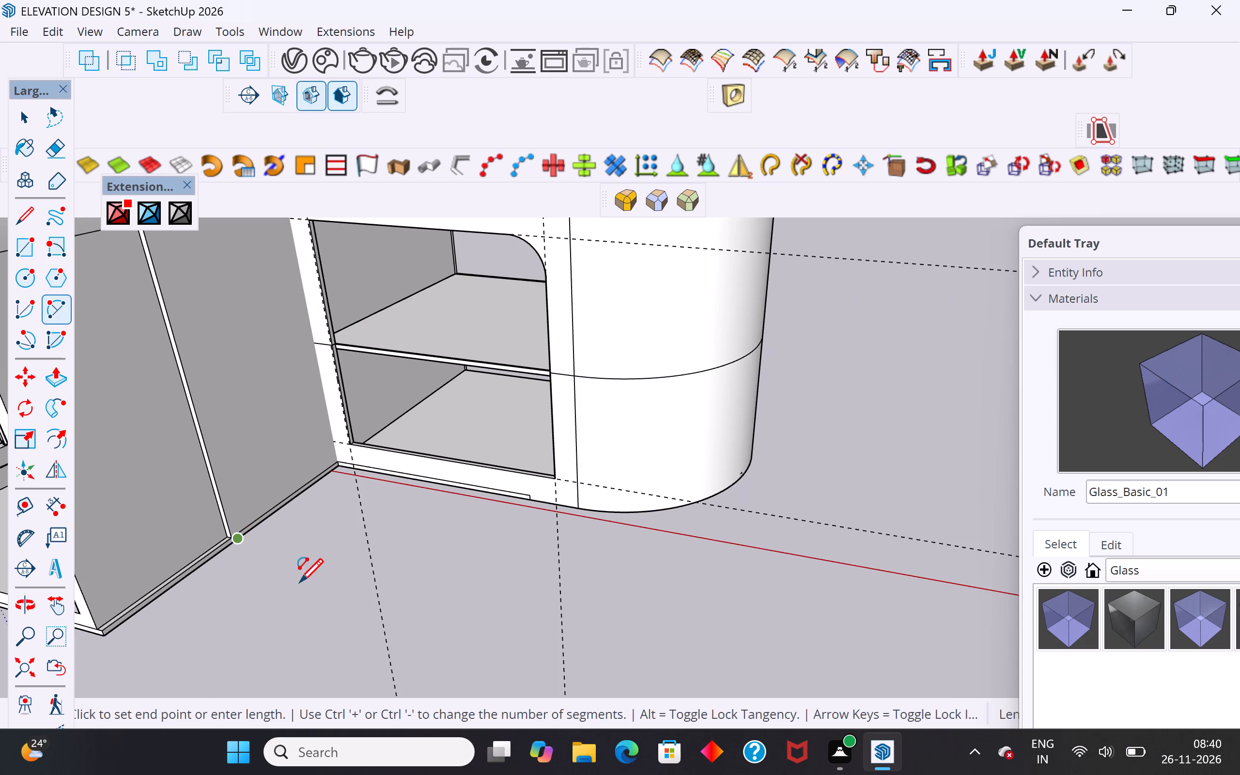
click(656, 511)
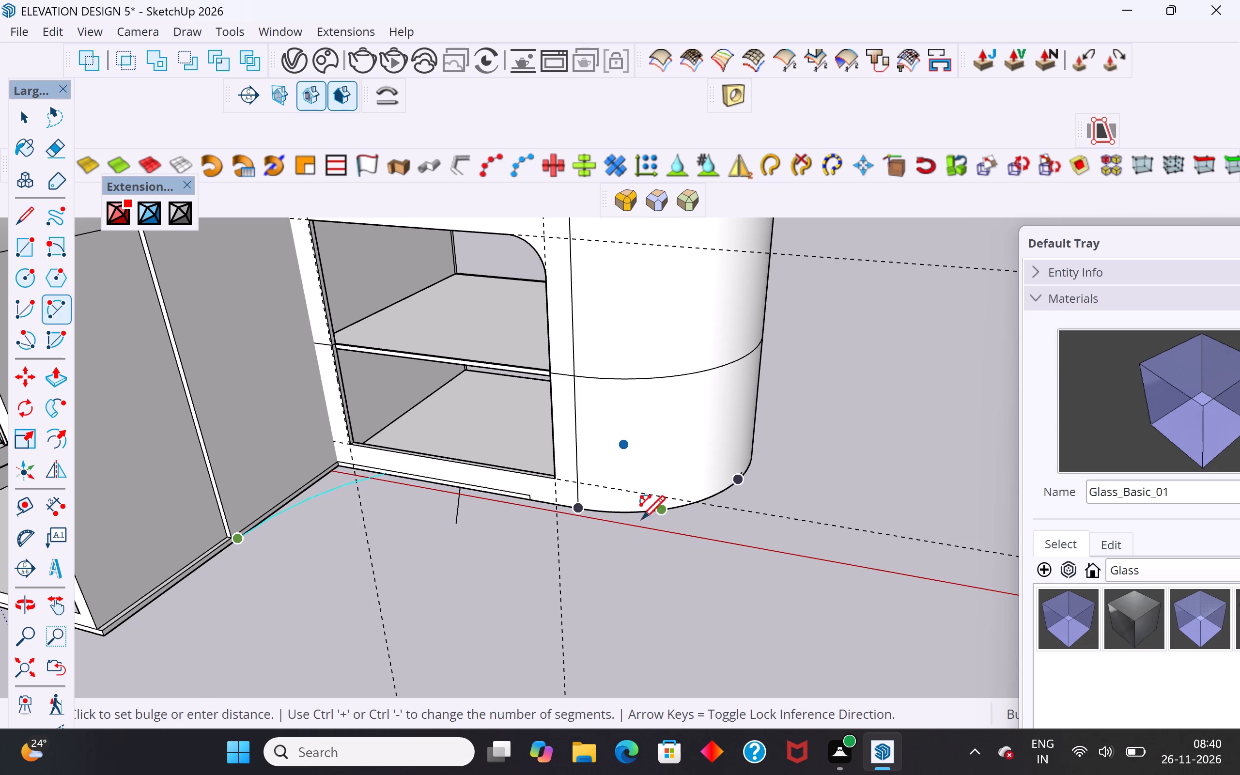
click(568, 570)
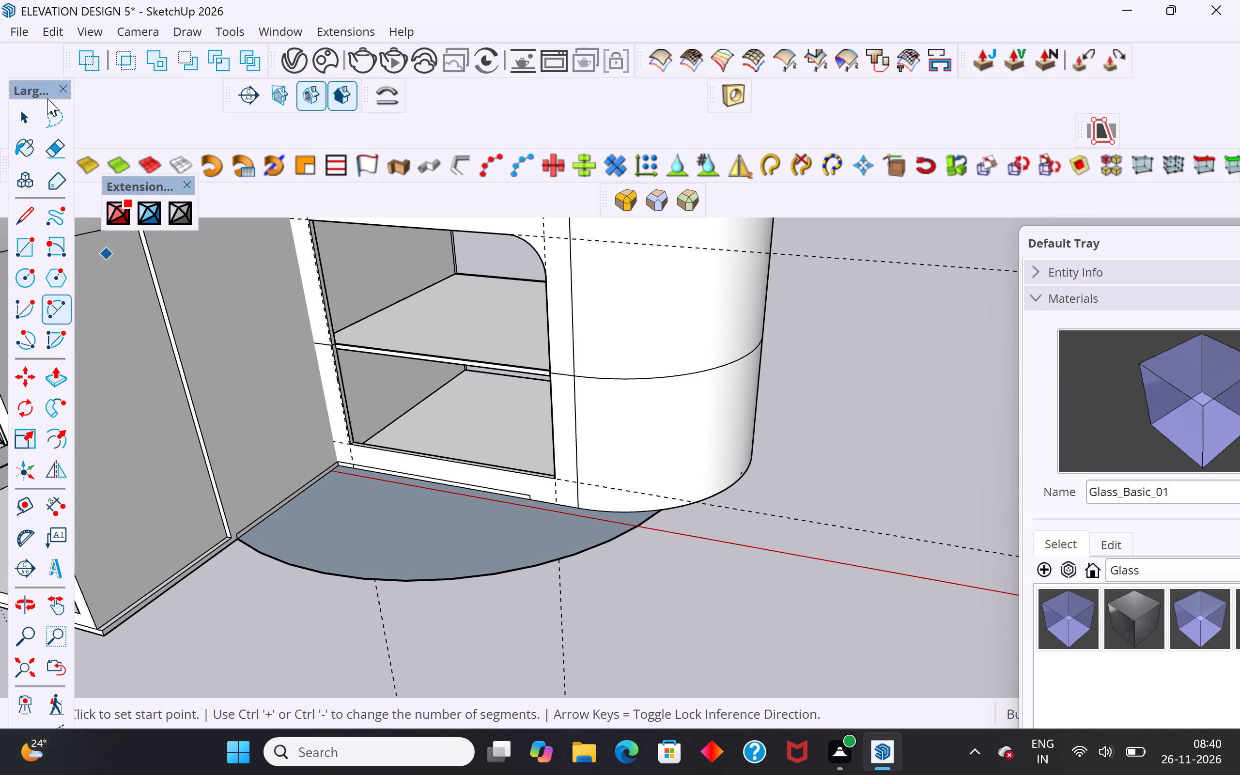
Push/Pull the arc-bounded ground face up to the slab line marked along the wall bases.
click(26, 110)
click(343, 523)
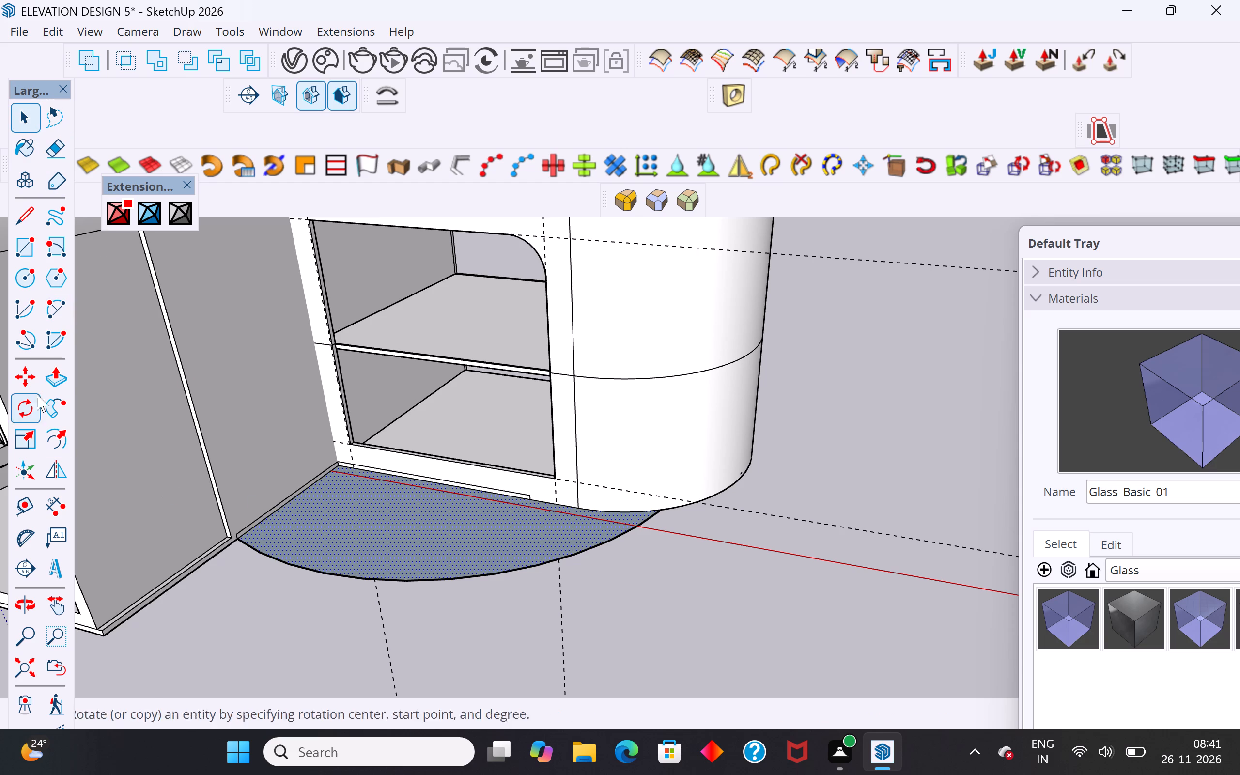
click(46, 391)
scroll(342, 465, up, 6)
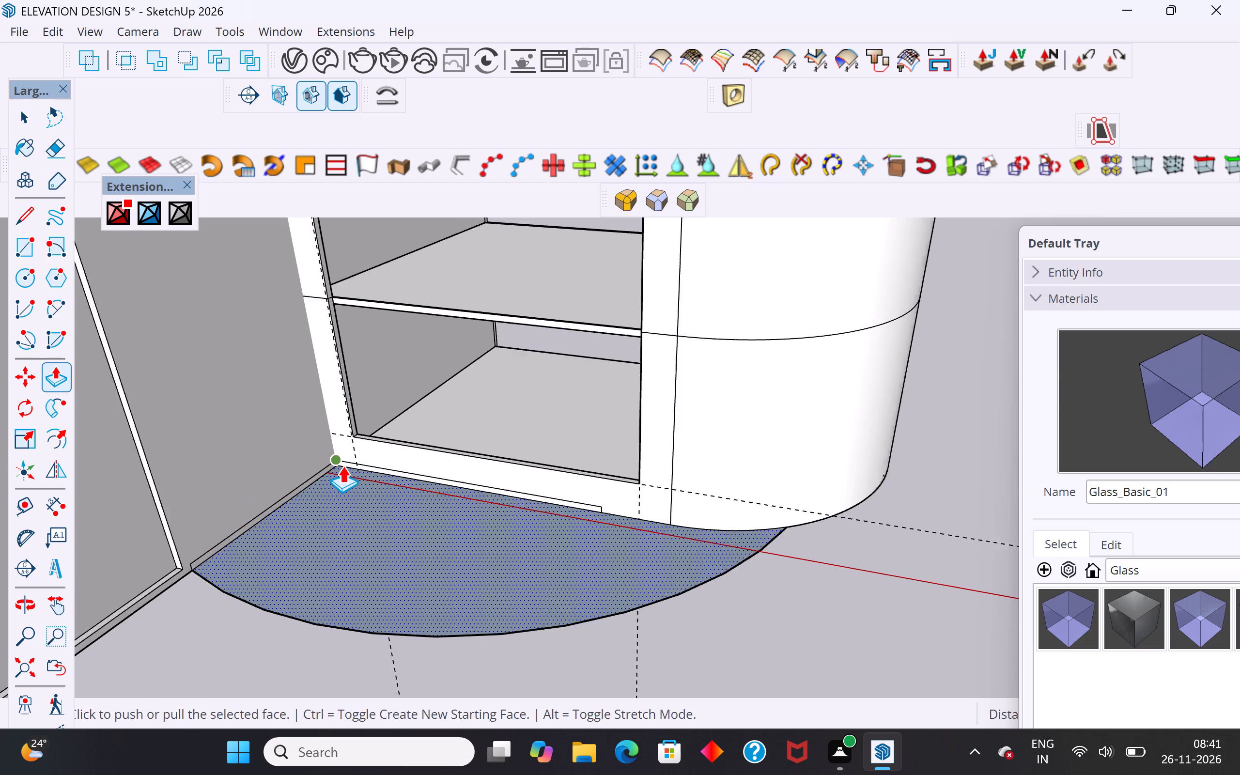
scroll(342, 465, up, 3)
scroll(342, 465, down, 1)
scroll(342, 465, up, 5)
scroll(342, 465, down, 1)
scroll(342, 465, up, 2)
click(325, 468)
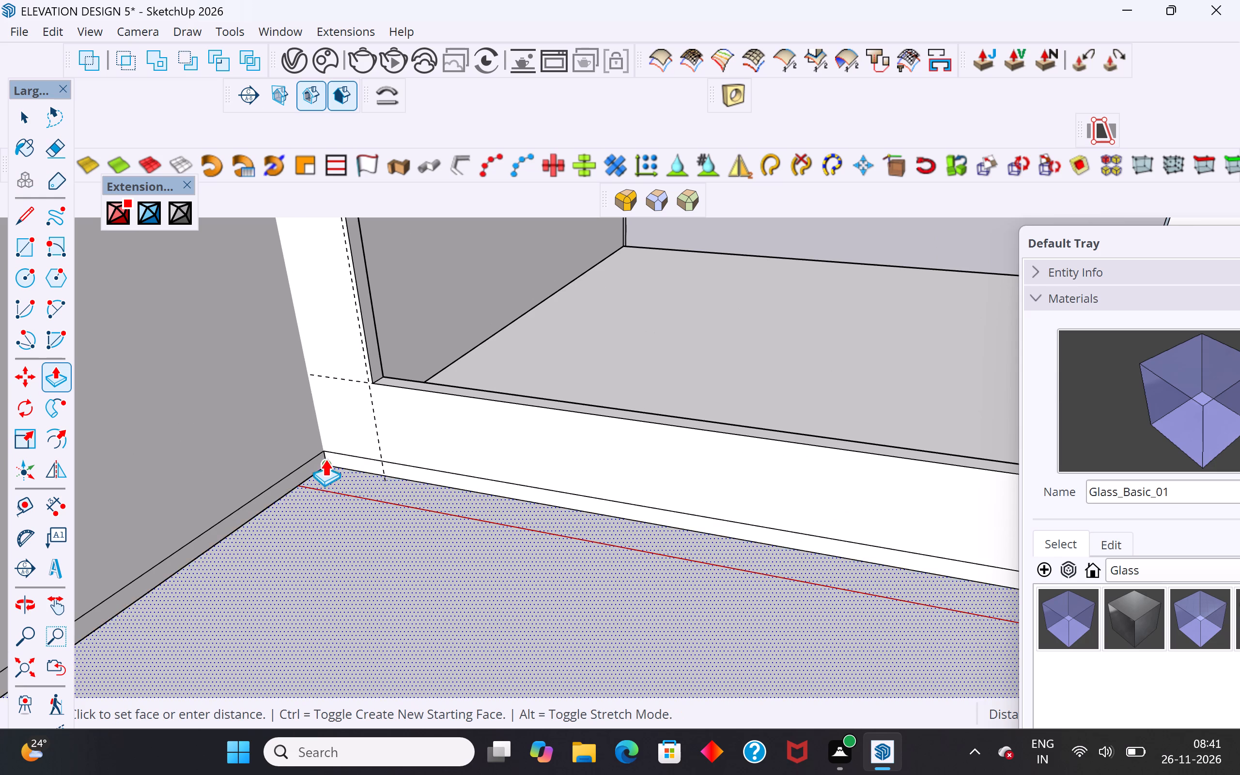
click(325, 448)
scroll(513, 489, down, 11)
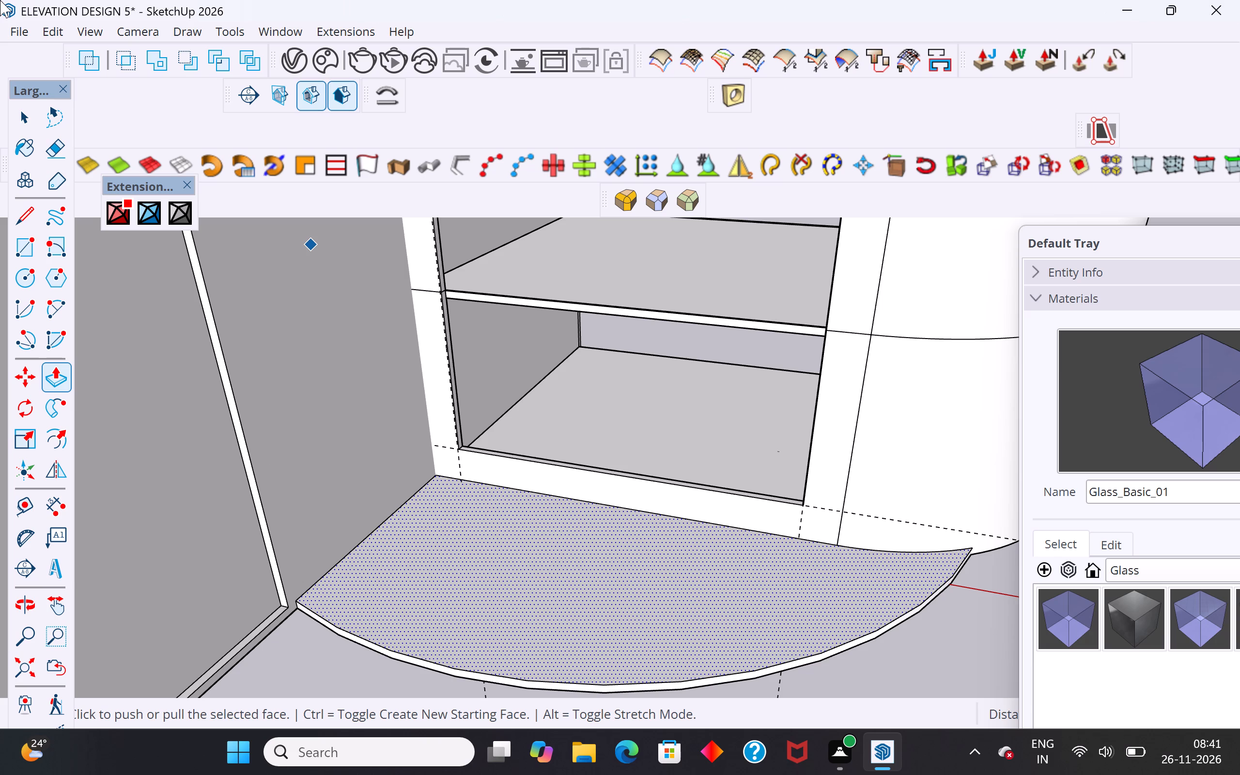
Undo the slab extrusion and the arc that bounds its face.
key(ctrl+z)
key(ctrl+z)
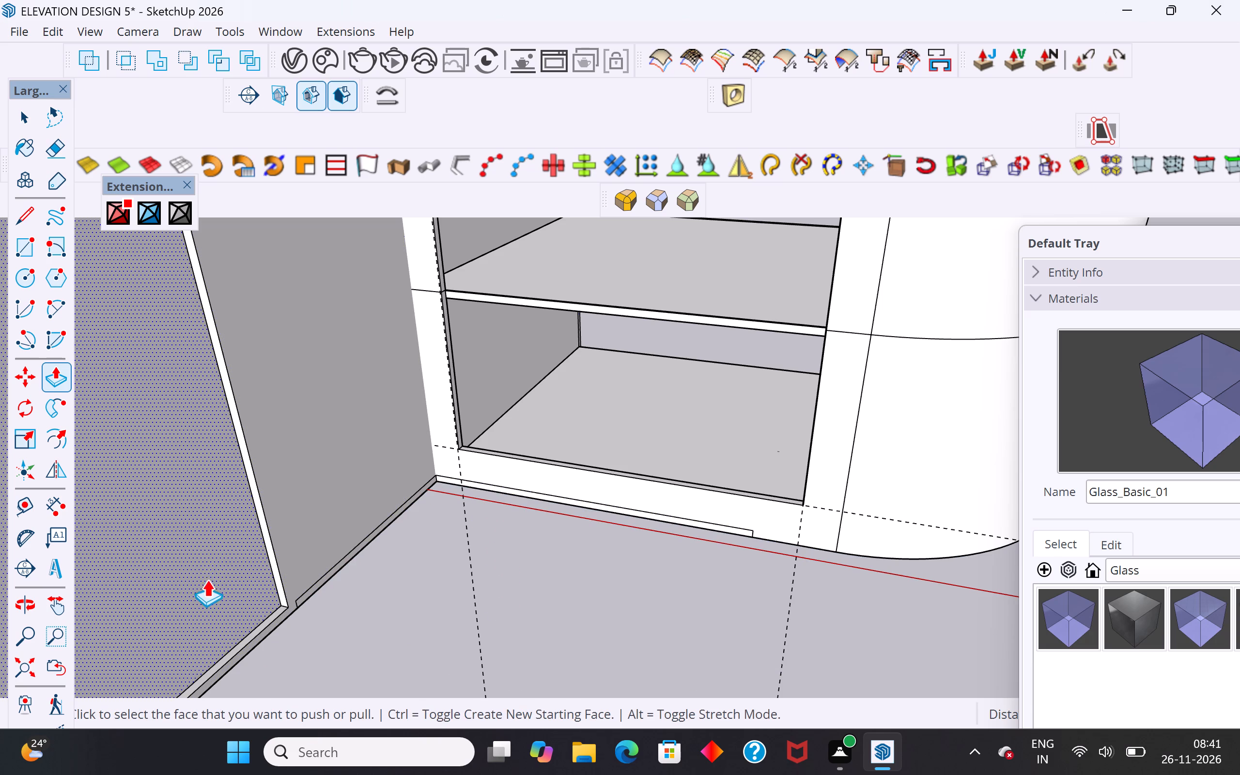
Draw a wider outward-bulging arc from the arched block's base beside its vertical trim to the far side of the curved wall's base.
click(61, 312)
scroll(377, 440, down, 6)
scroll(362, 545, up, 3)
scroll(317, 556, up, 2)
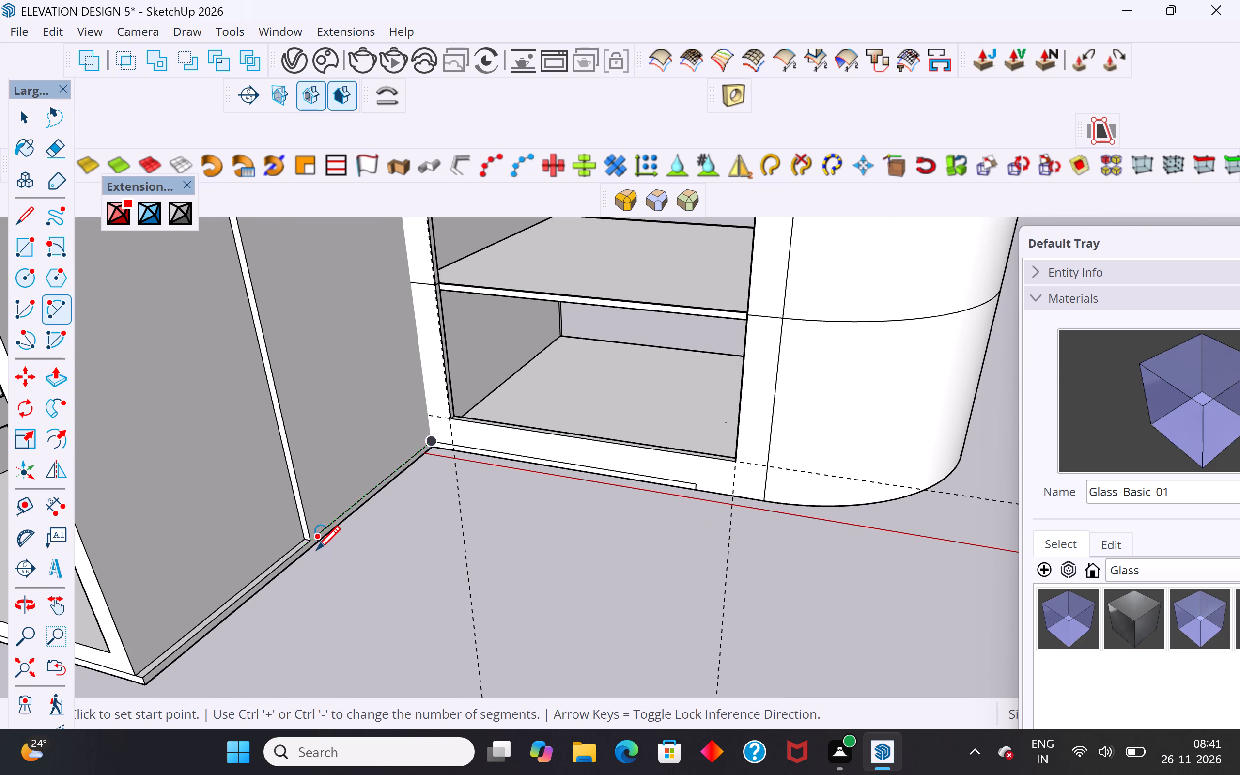
scroll(316, 552, up, 18)
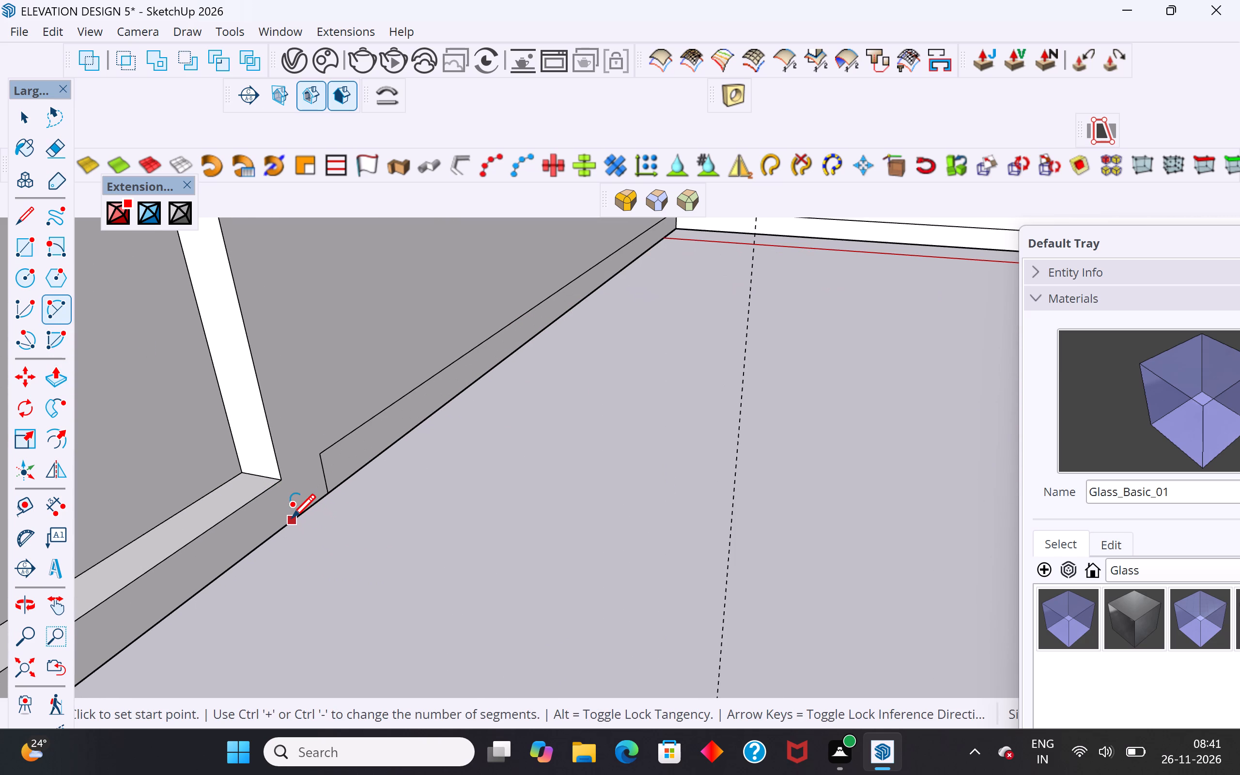
click(292, 520)
scroll(292, 520, down, 20)
scroll(292, 520, down, 3)
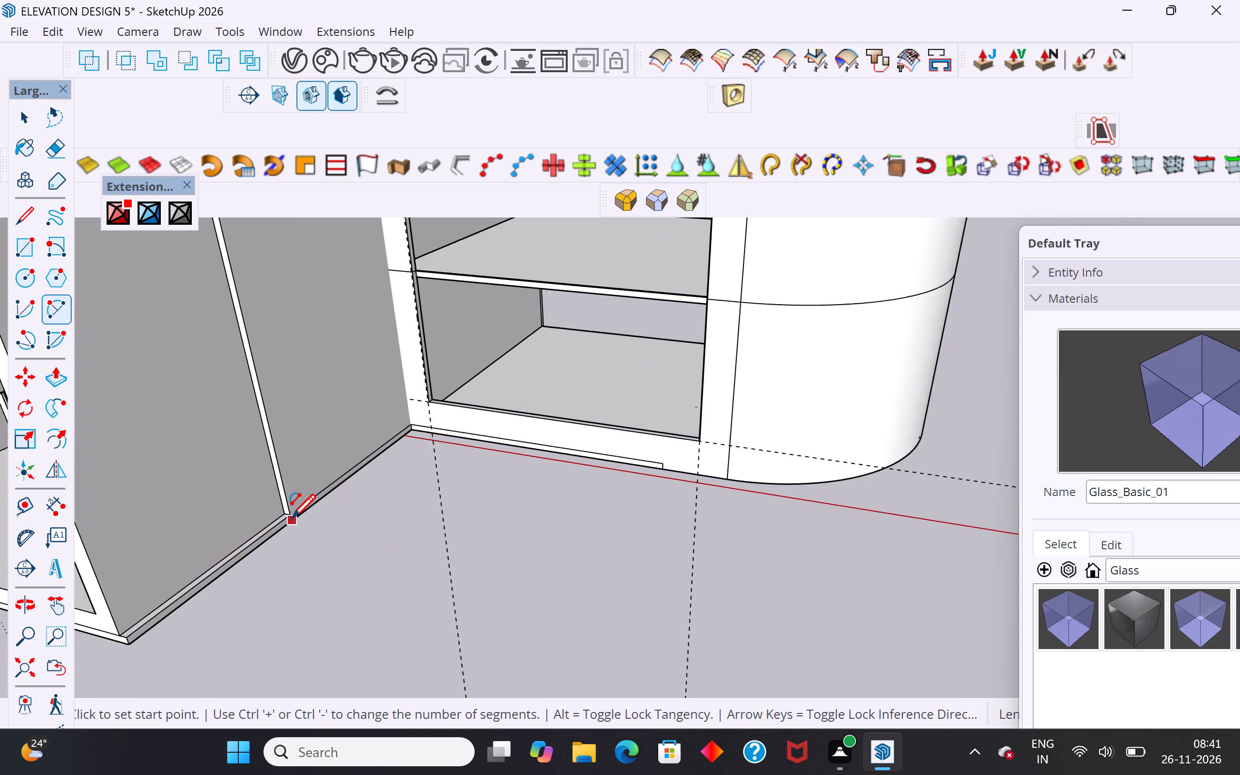
scroll(292, 520, down, 1)
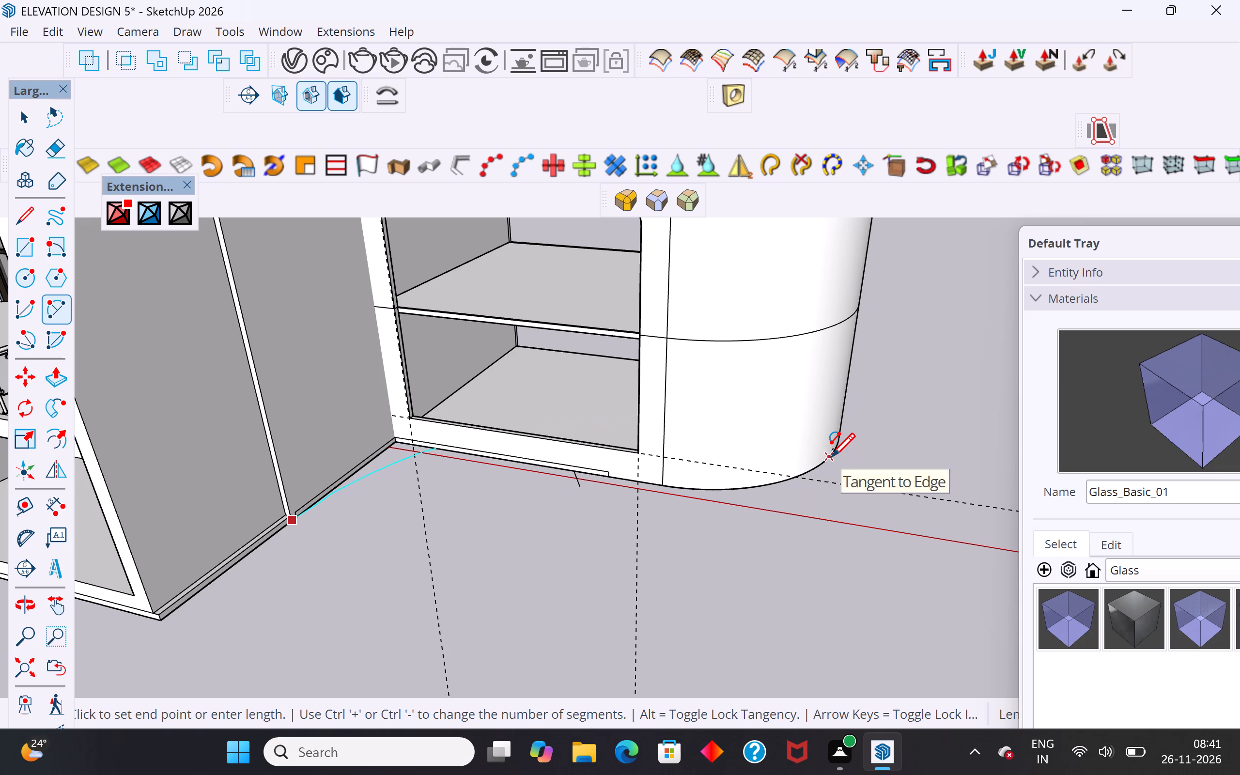
click(835, 454)
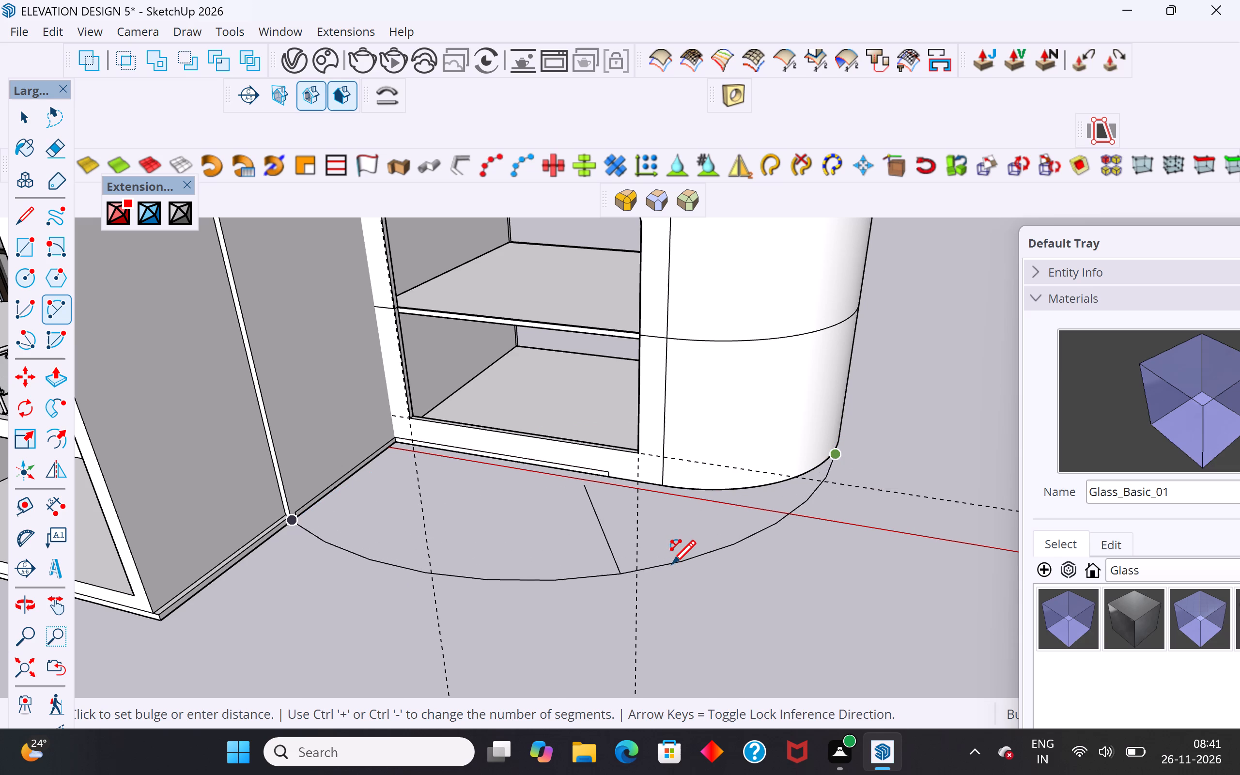
click(672, 566)
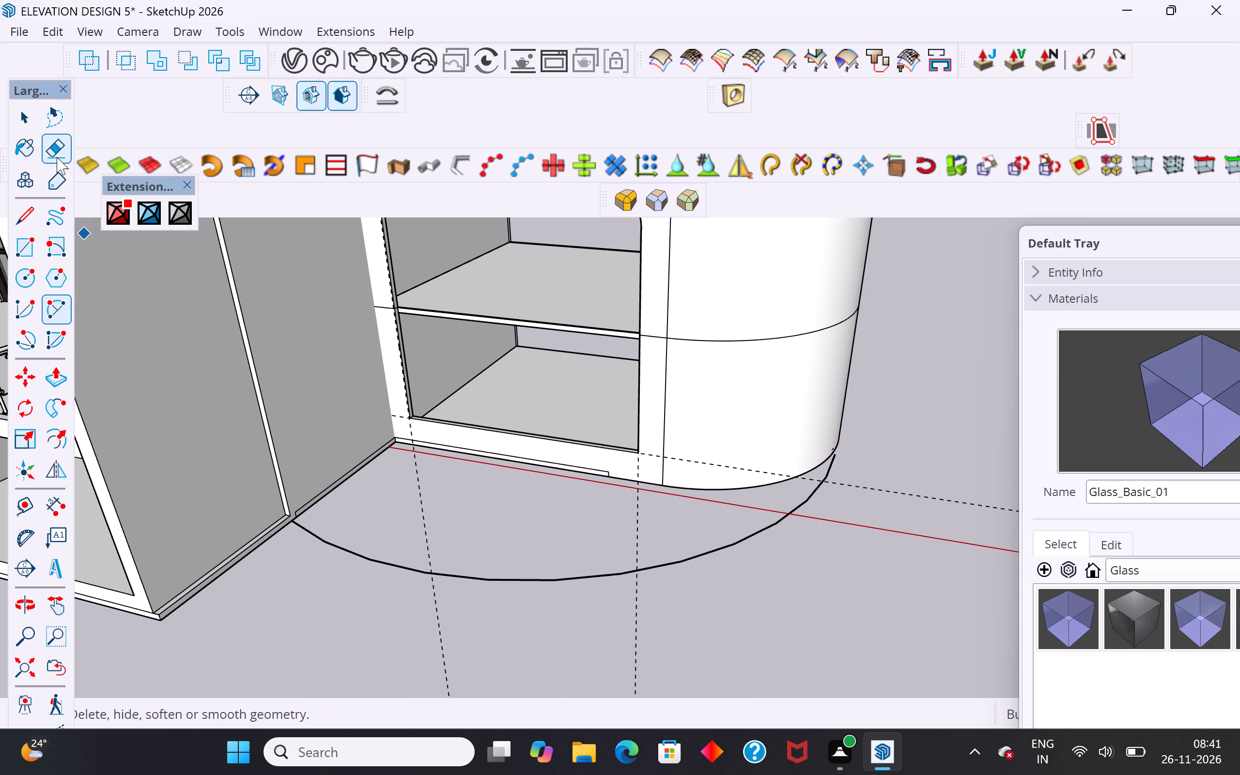
Delete the wide outward-bulging ground arc between the arched block and the curved wall's base.
click(31, 120)
drag(552, 553, 544, 607)
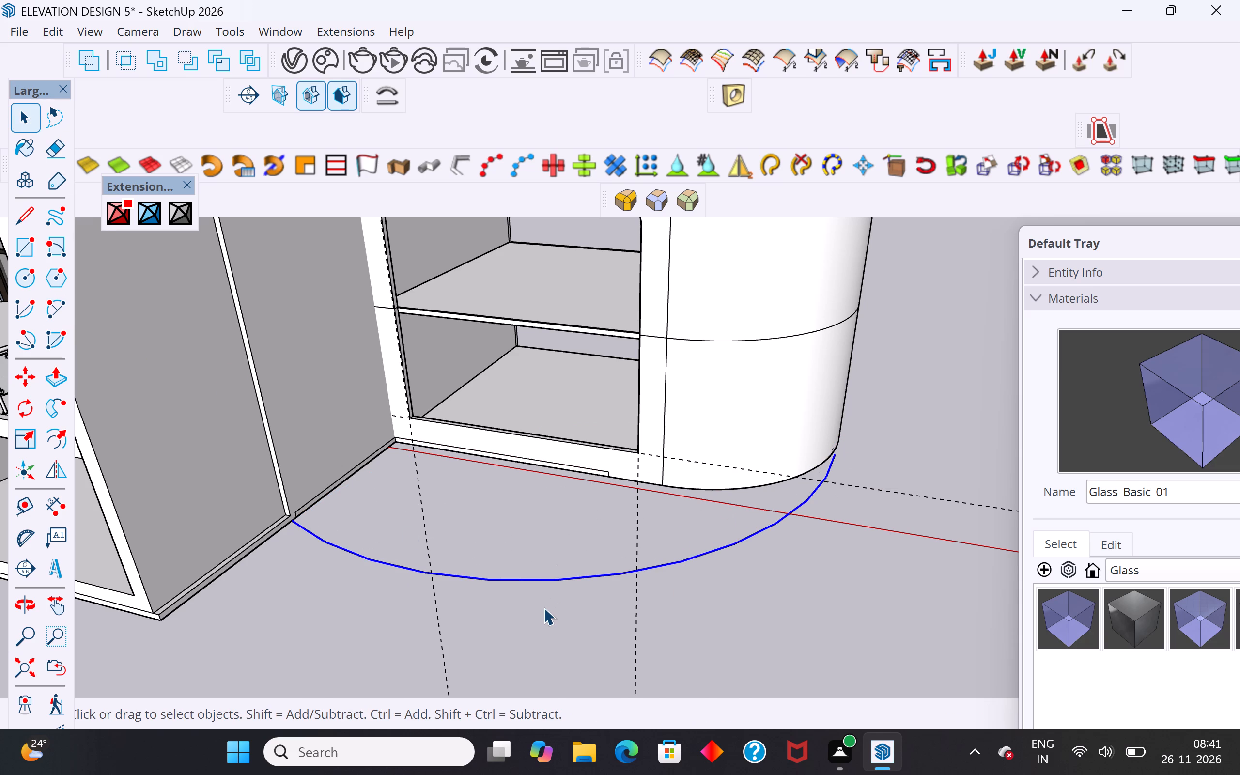
key(Delete)
Delete the two stray edge segments that stick out beside the curved wall's bottom edge, keeping the wall's own edge.
scroll(871, 436, up, 7)
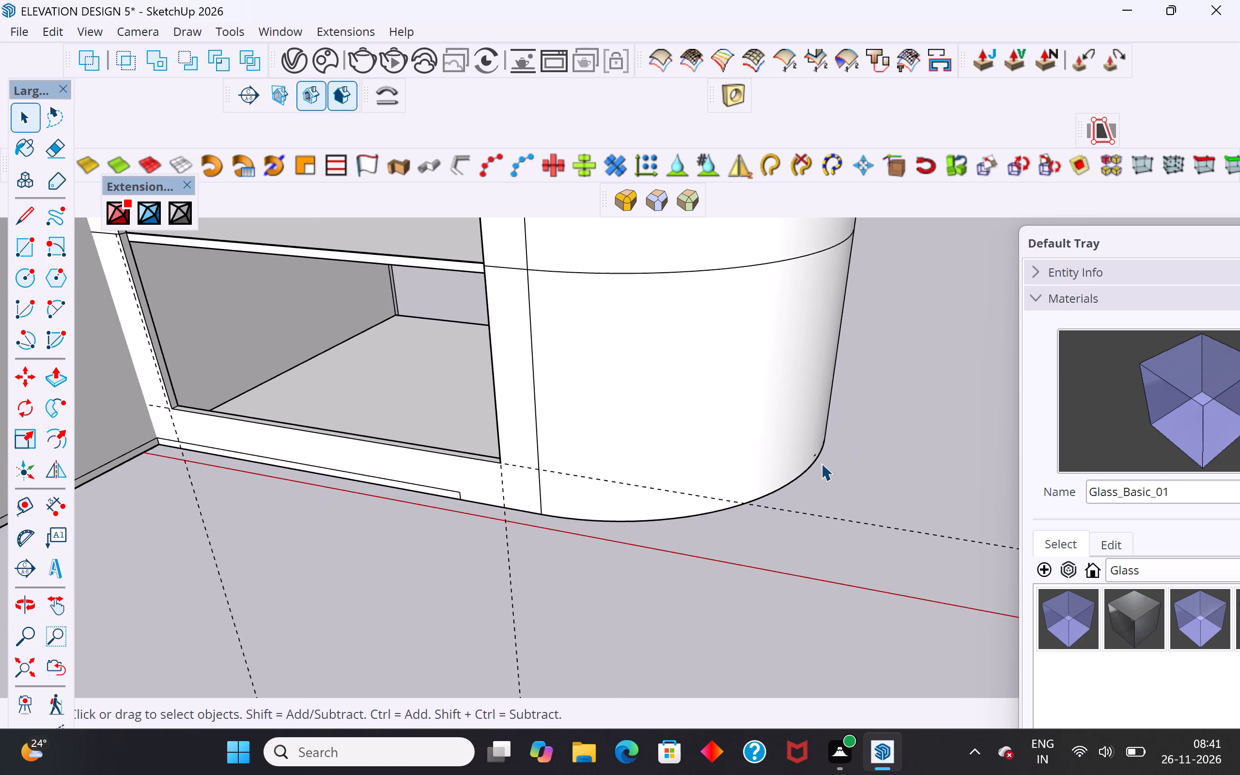
scroll(821, 463, up, 6)
click(812, 446)
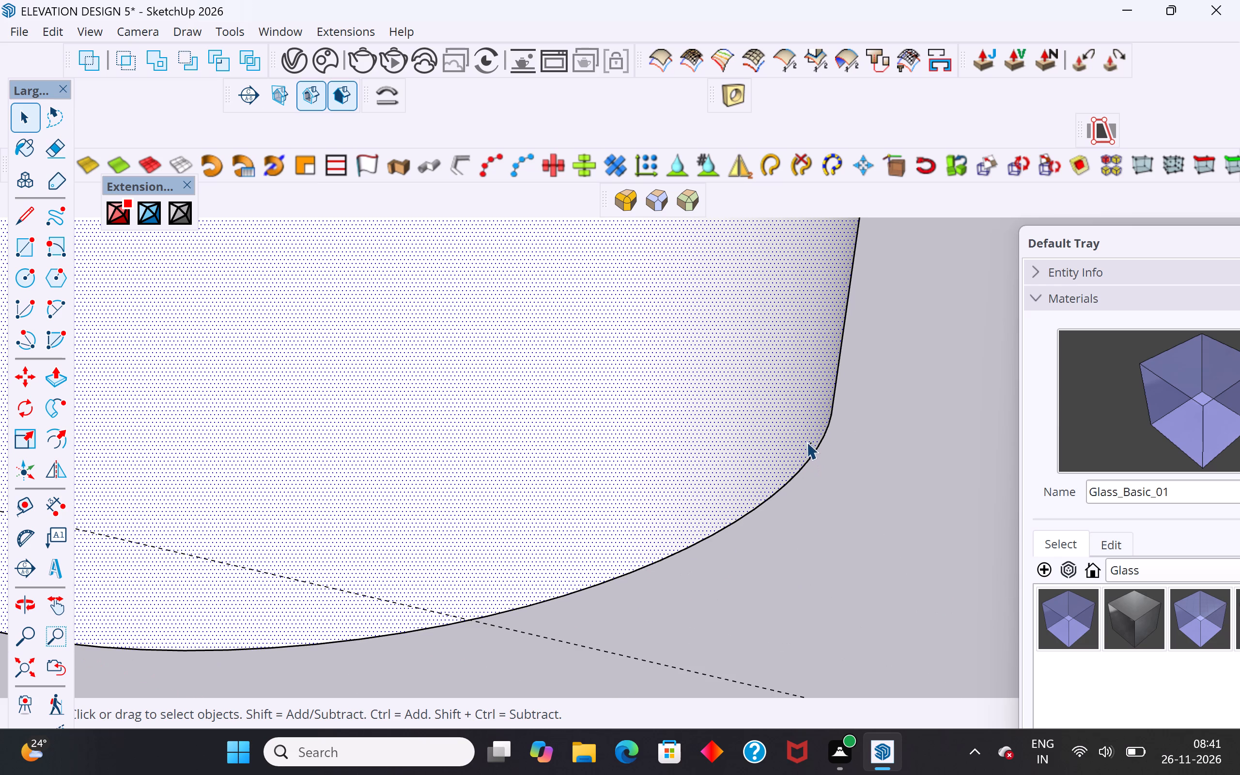
middle_drag(454, 504, 940, 424)
scroll(590, 467, up, 6)
scroll(589, 466, down, 1)
scroll(589, 466, up, 1)
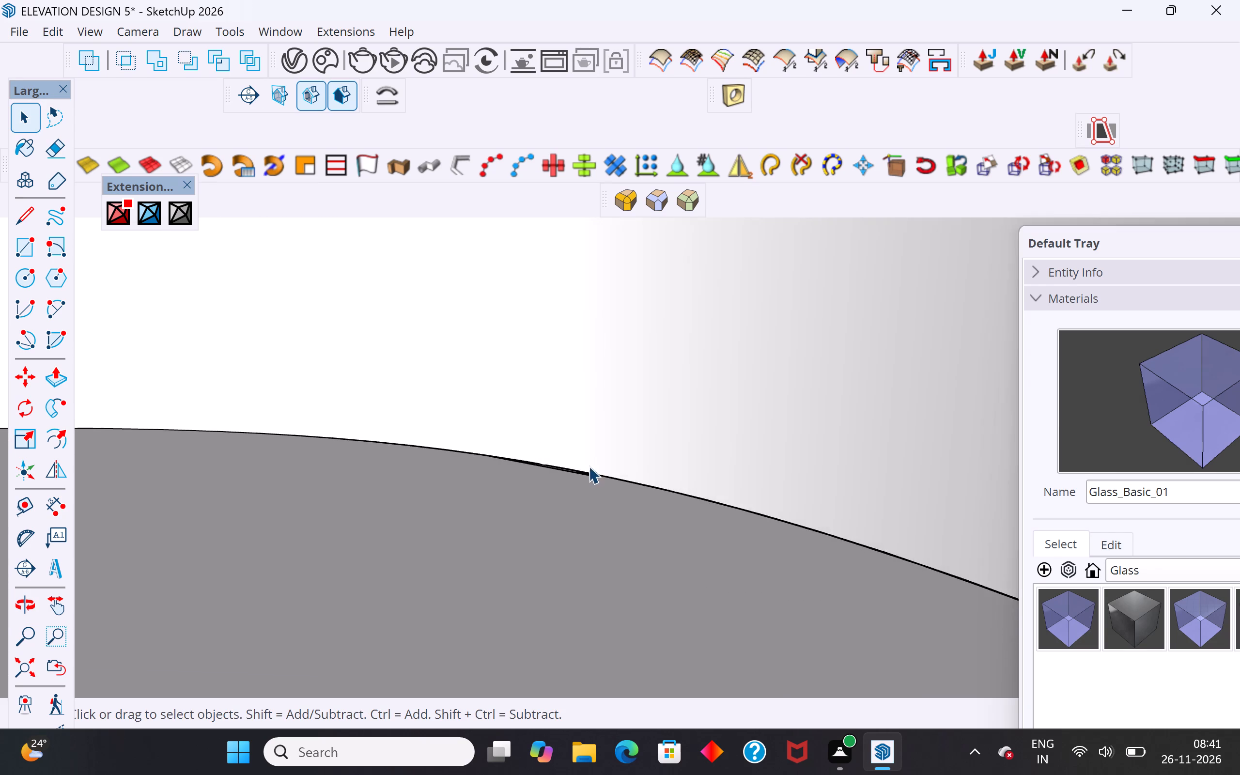
scroll(589, 466, up, 18)
click(580, 464)
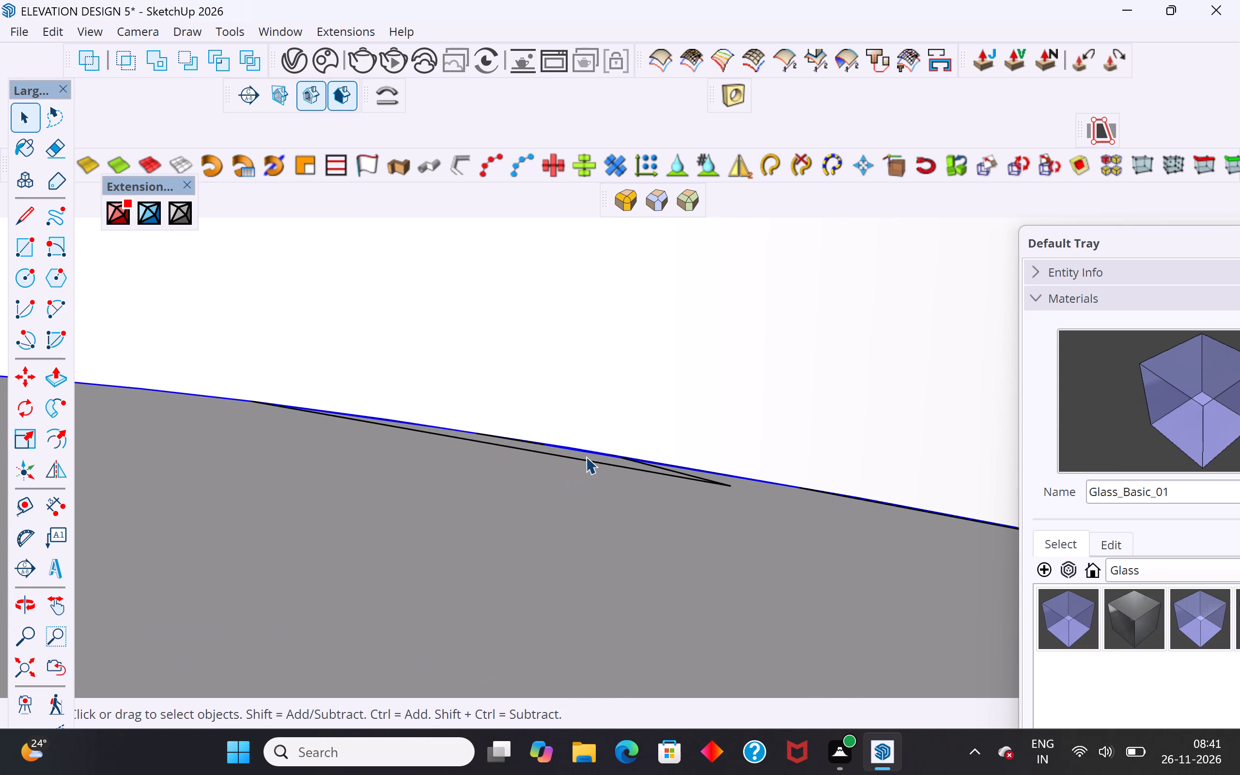
key(Delete)
key(ctrl+z)
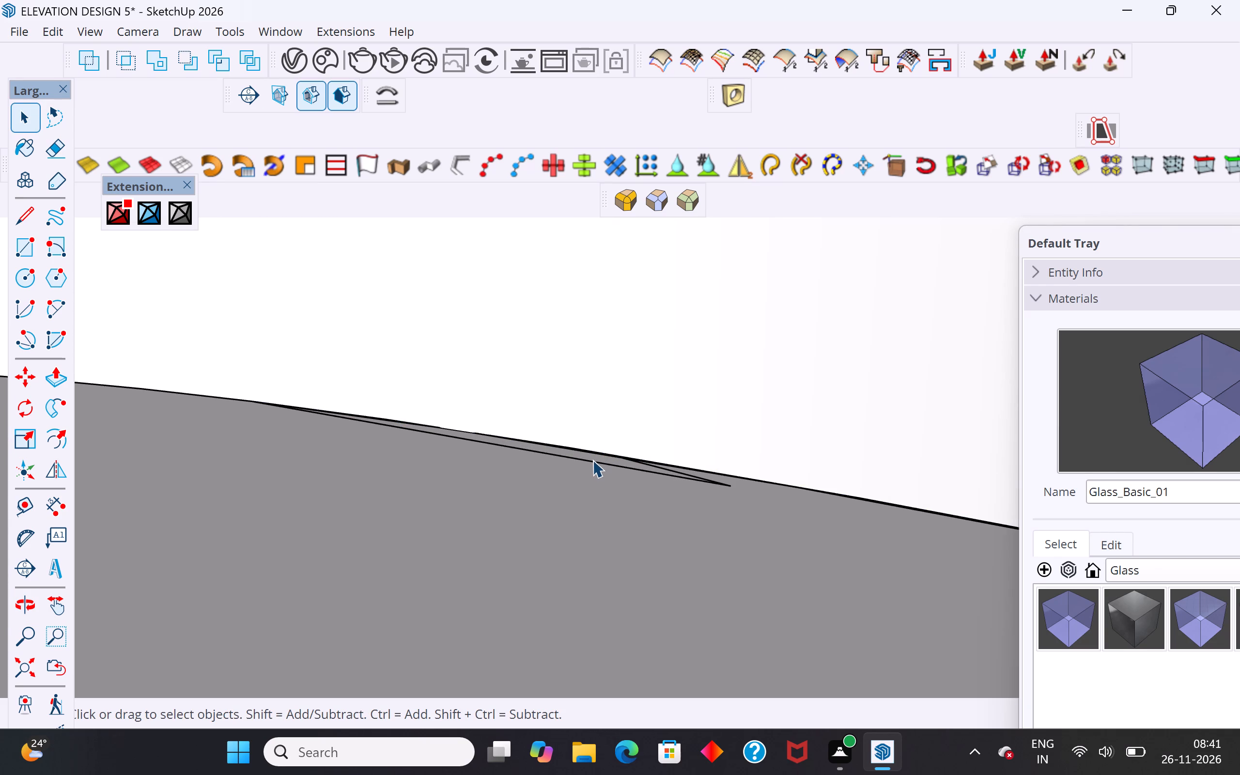
click(593, 461)
key(Delete)
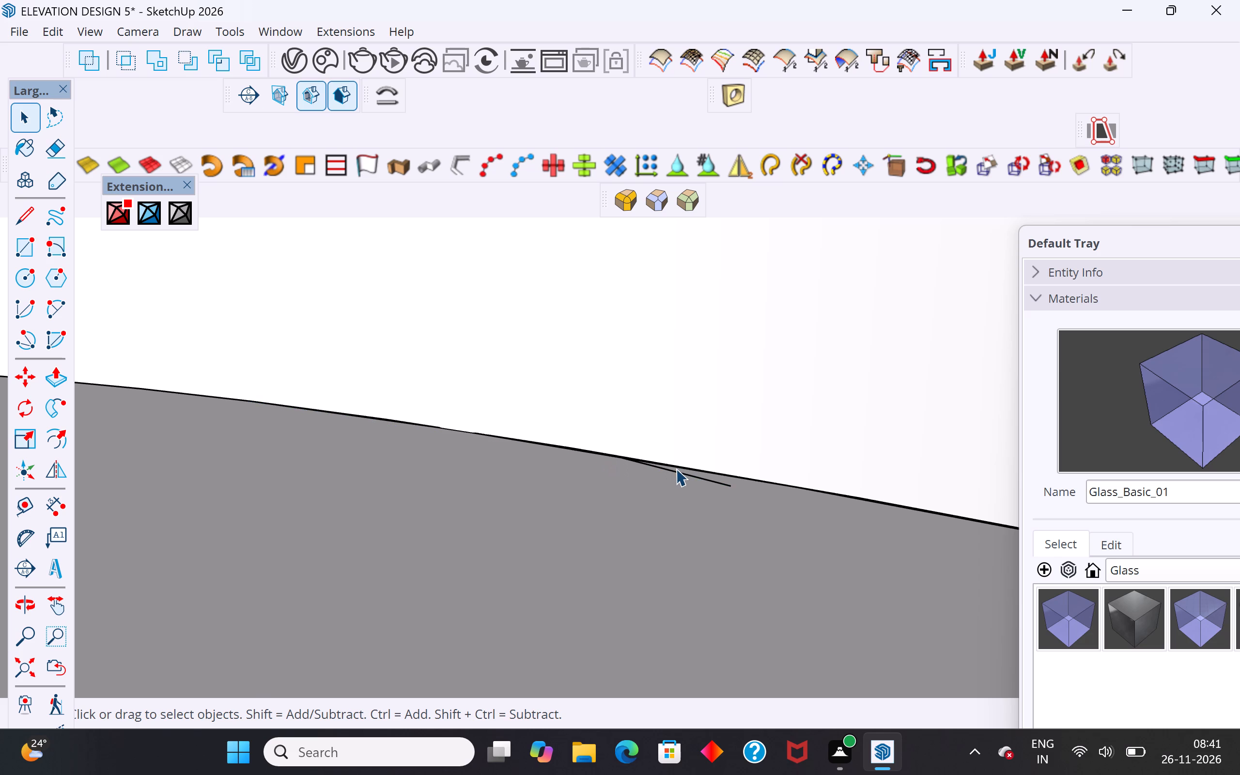
click(677, 472)
key(Delete)
Examine the ground-level junction between the arched block and the curved wall from several angles.
scroll(429, 348, down, 5)
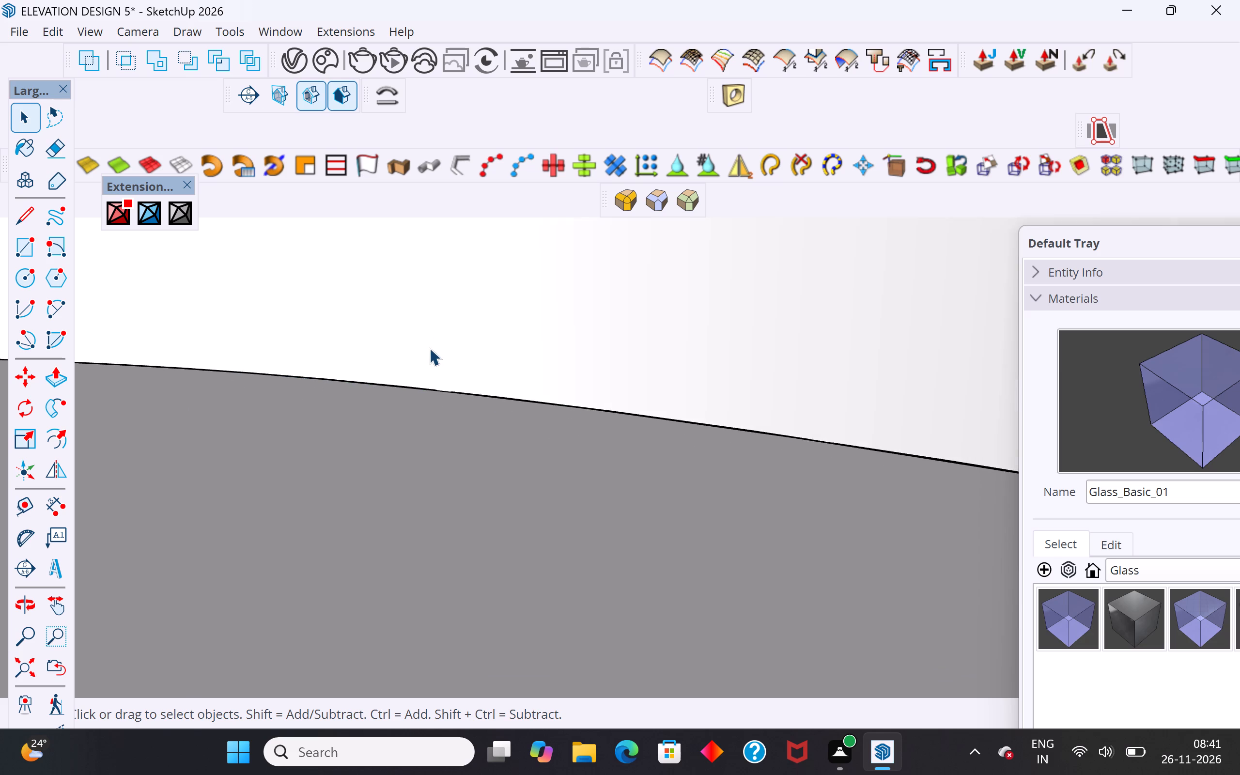
scroll(429, 348, down, 20)
scroll(429, 348, down, 11)
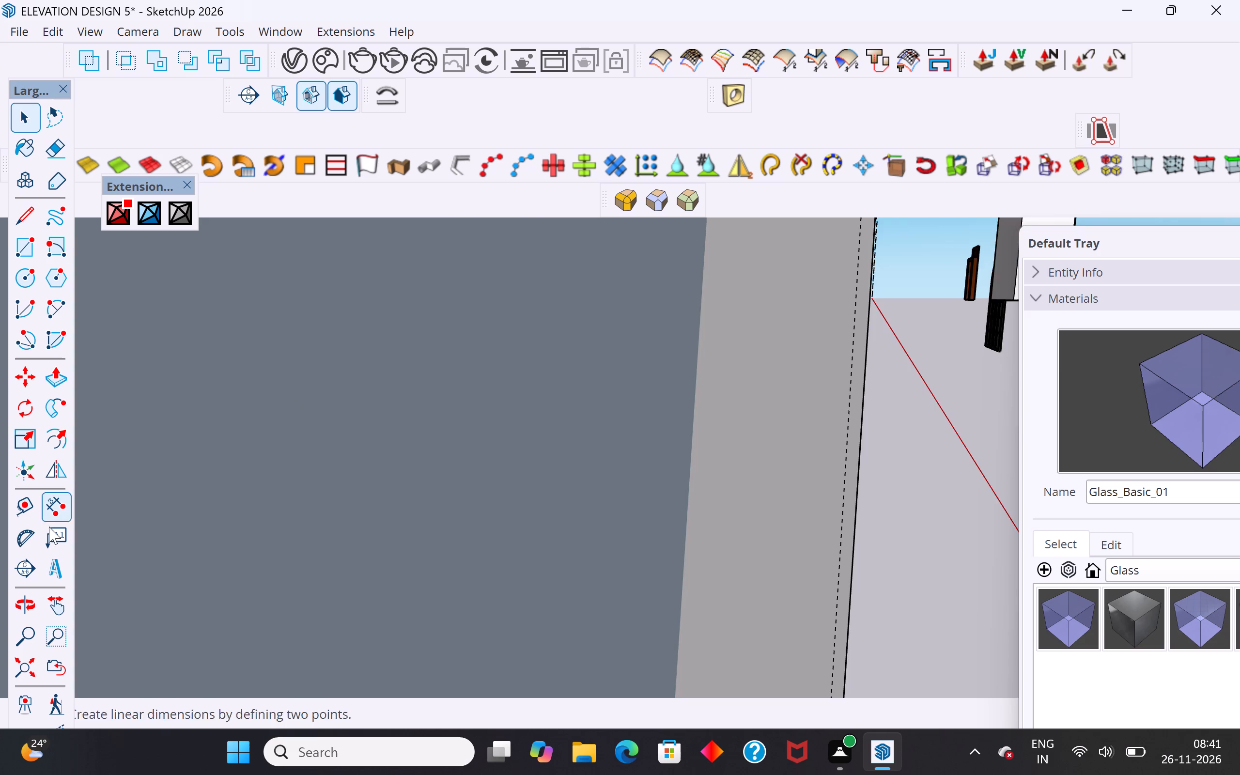
click(36, 666)
middle_drag(579, 419, 167, 482)
scroll(600, 308, up, 1)
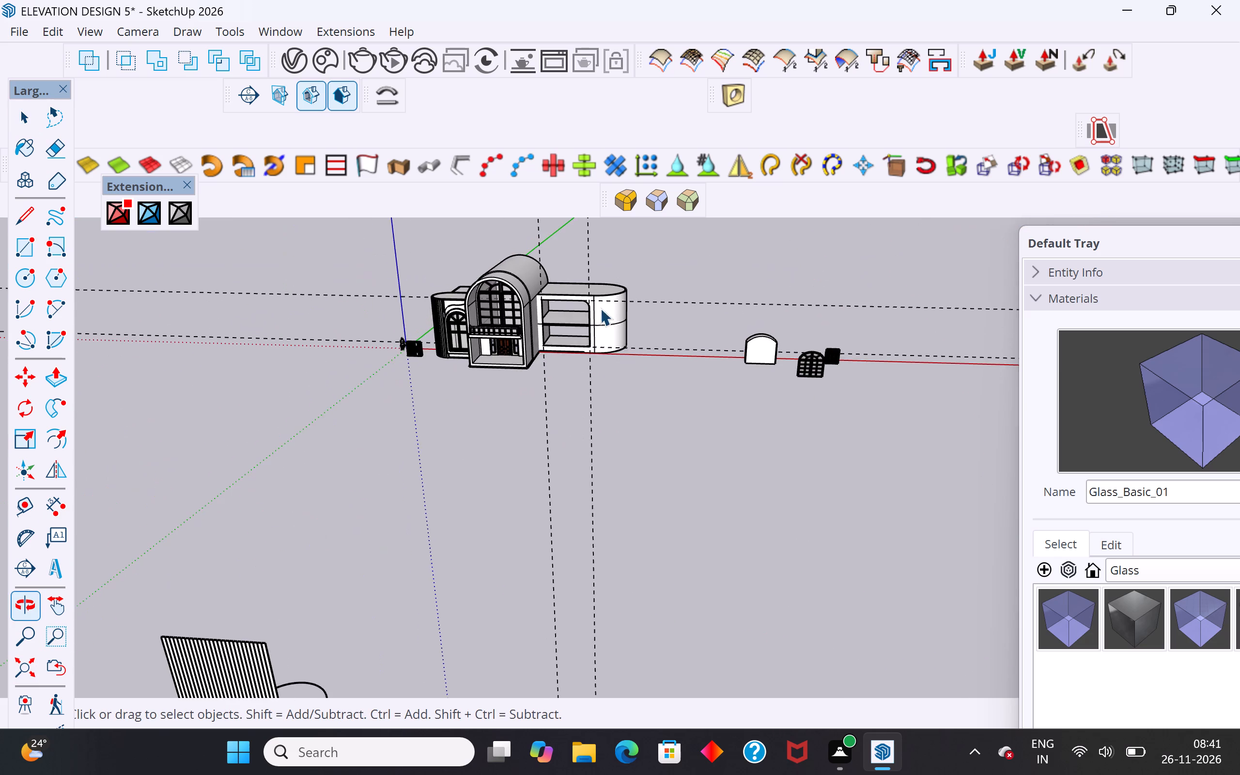
scroll(600, 308, up, 13)
middle_drag(607, 427, 572, 489)
scroll(579, 383, up, 4)
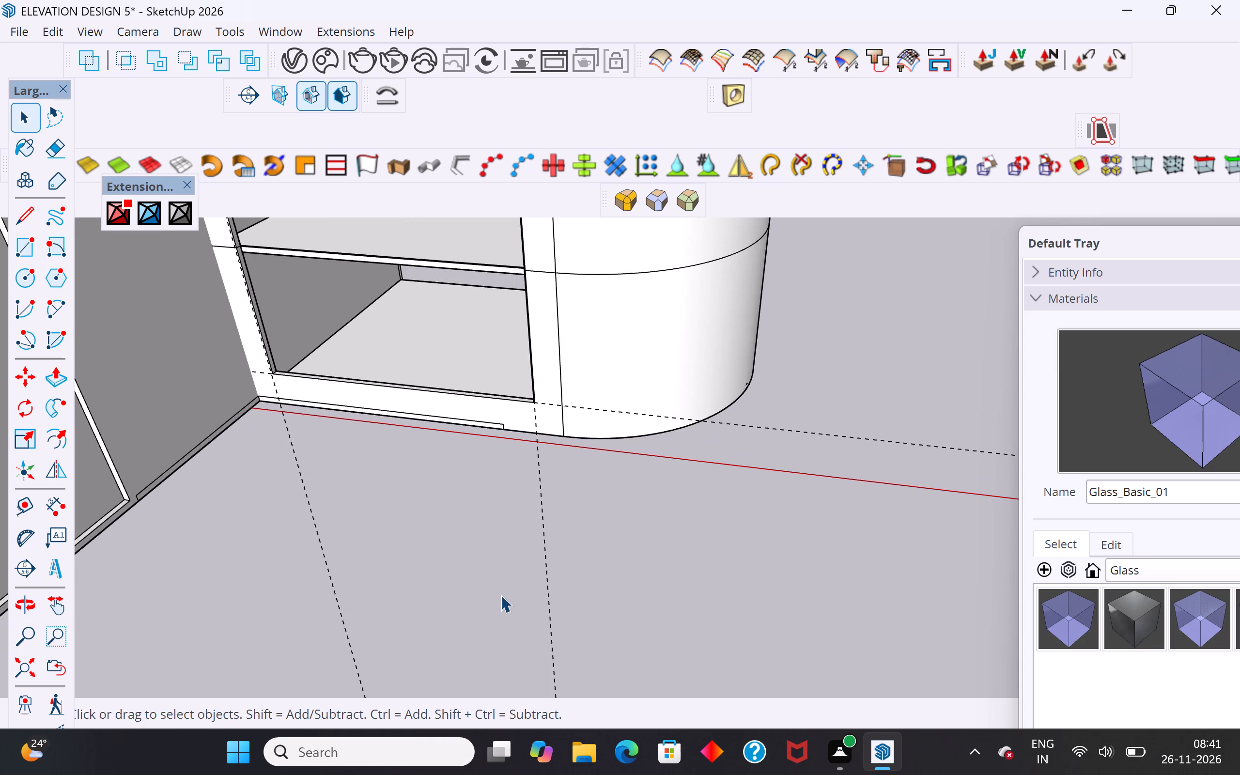
scroll(499, 598, down, 5)
middle_drag(499, 591, 545, 479)
scroll(566, 451, up, 4)
middle_drag(573, 452, 611, 477)
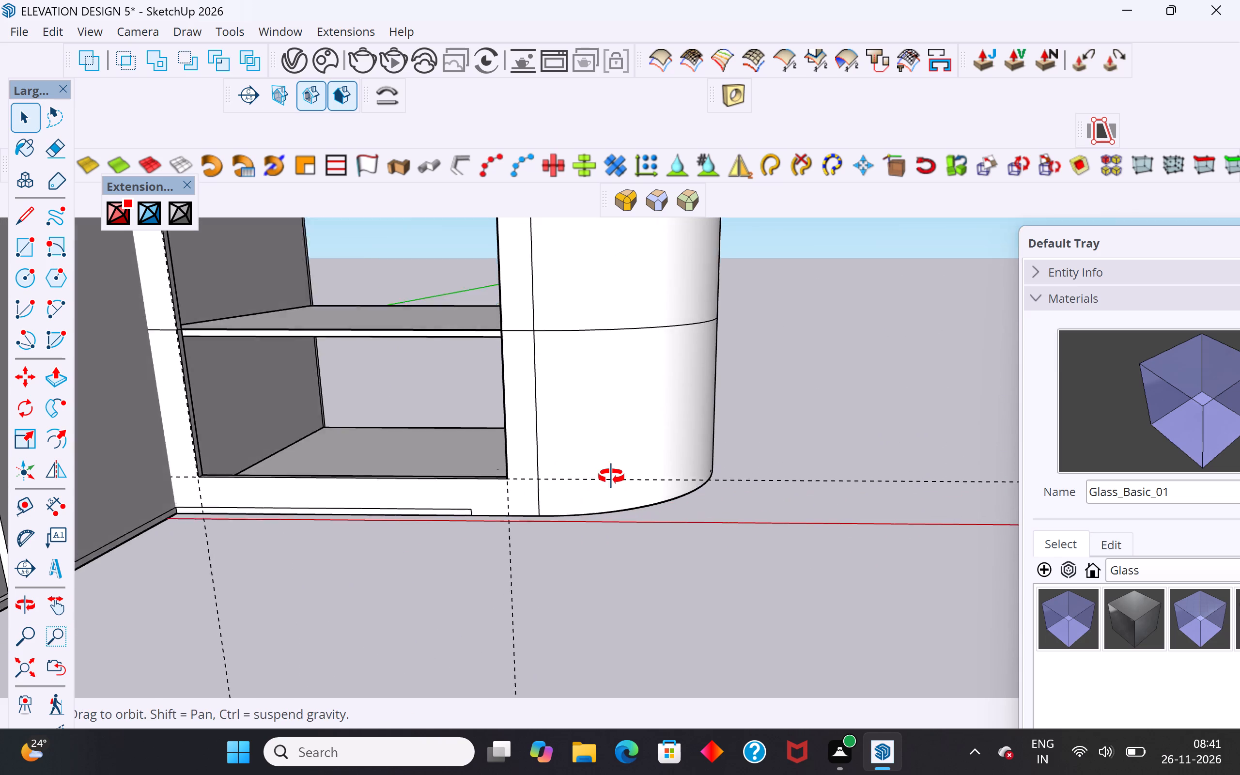
middle_drag(611, 477, 627, 429)
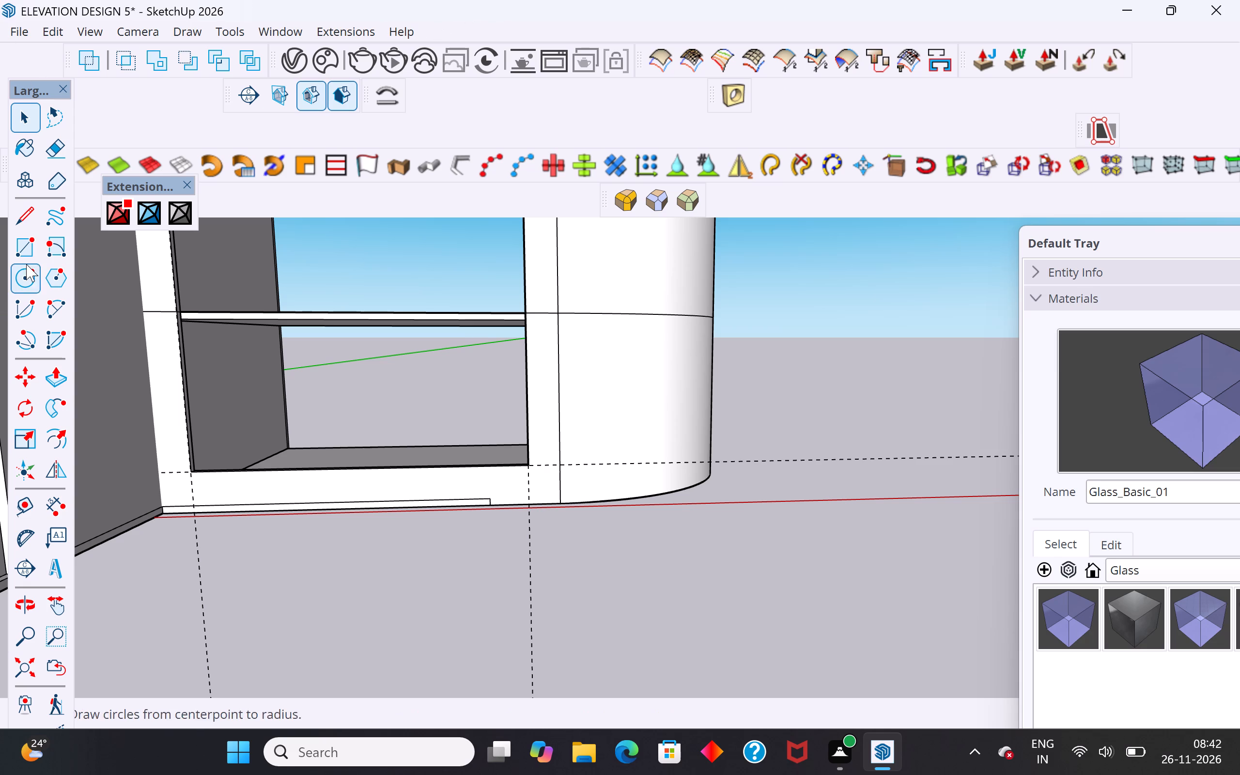
middle_drag(649, 604, 383, 712)
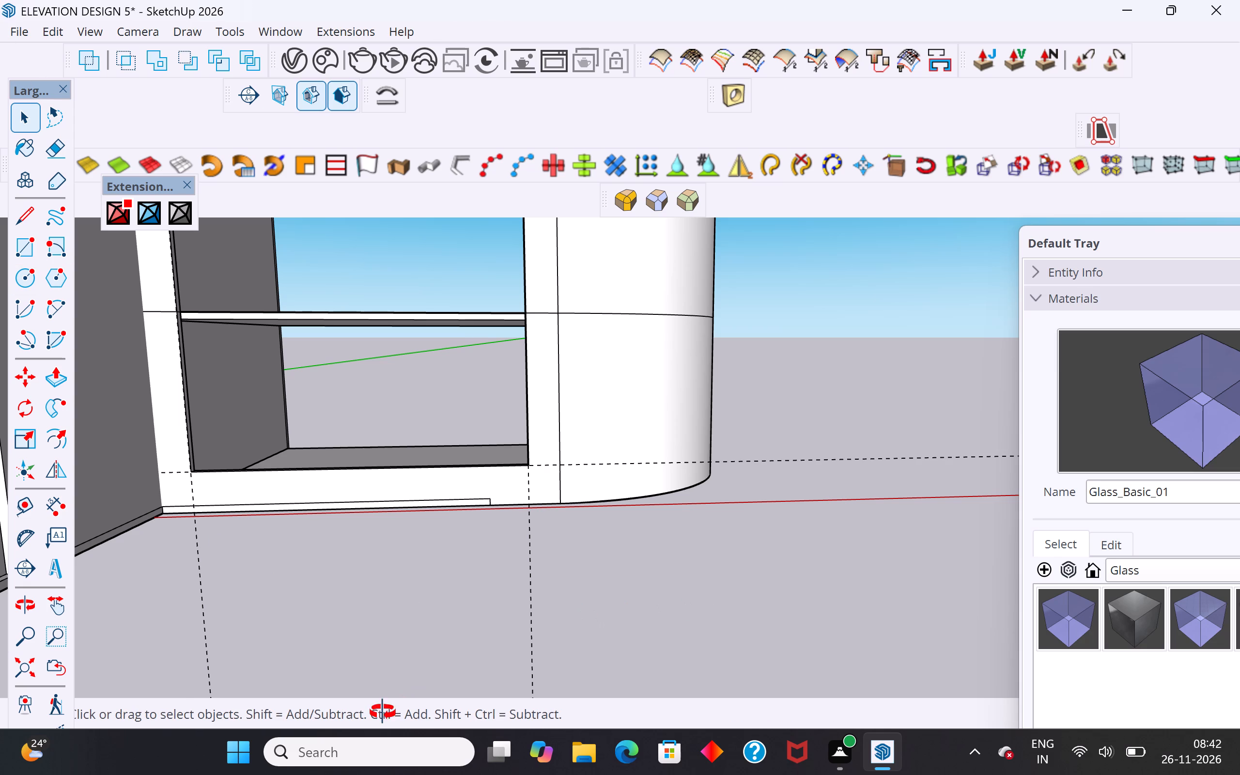
middle_drag(383, 712, 382, 712)
scroll(546, 477, down, 6)
middle_drag(623, 478, 889, 537)
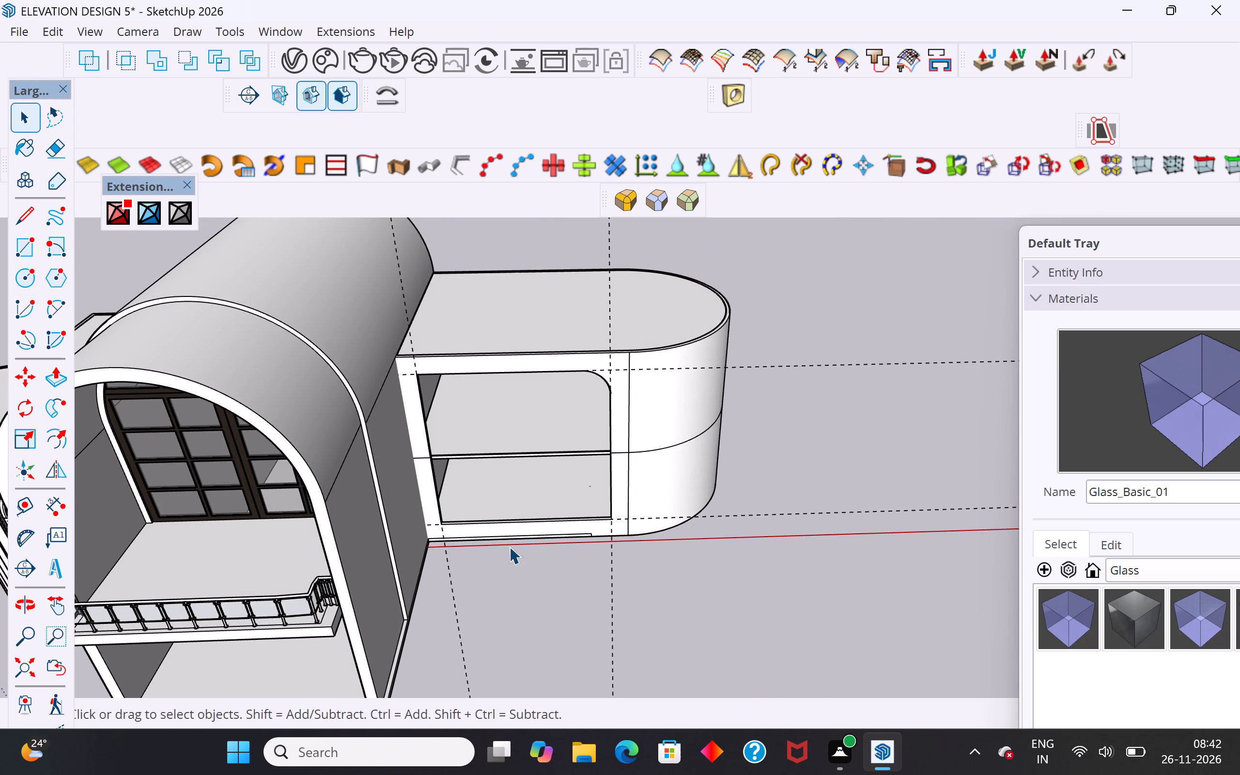
middle_drag(508, 533, 491, 503)
scroll(454, 680, up, 2)
middle_drag(618, 607, 608, 600)
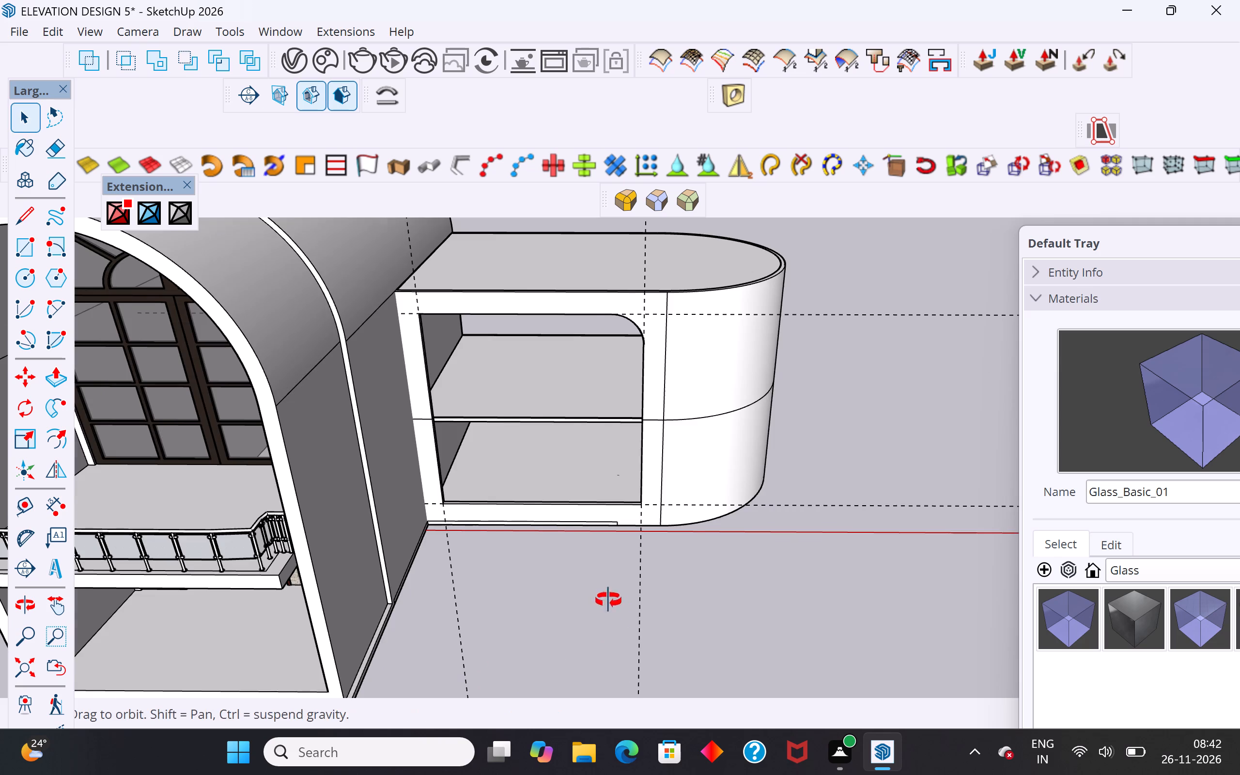
middle_drag(608, 600, 563, 571)
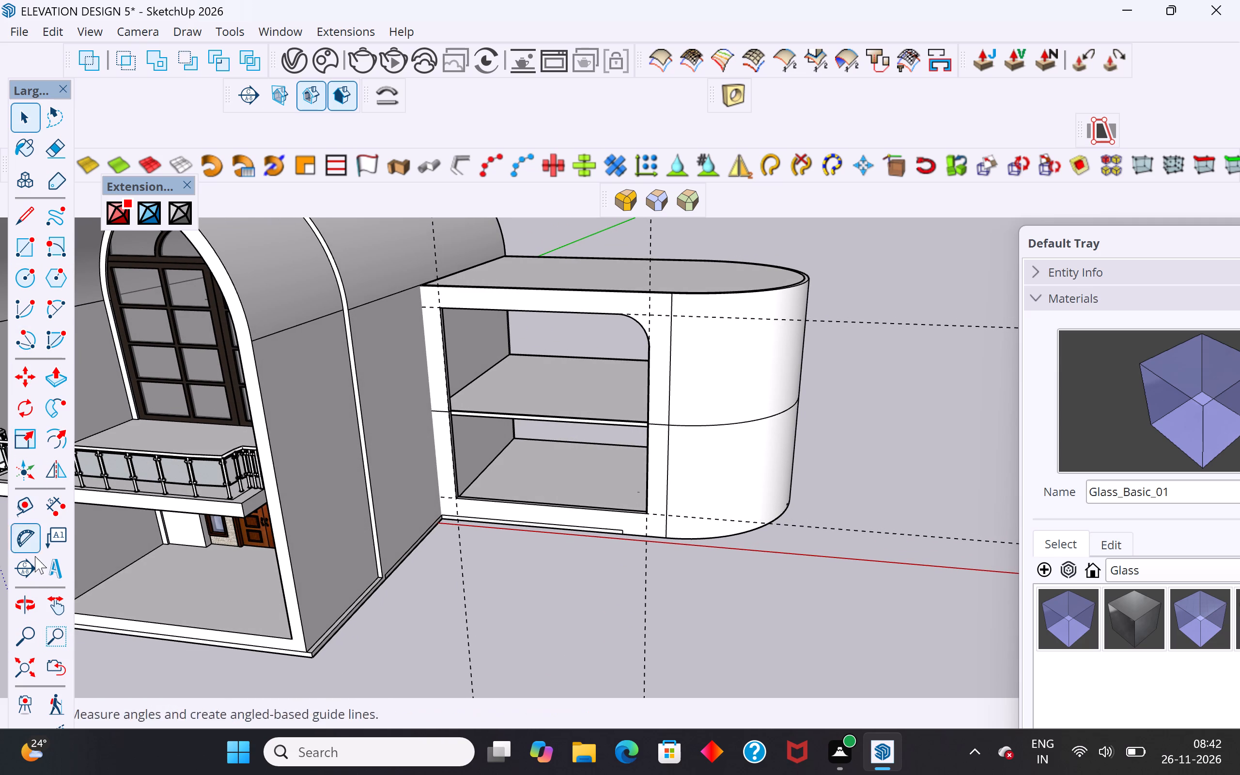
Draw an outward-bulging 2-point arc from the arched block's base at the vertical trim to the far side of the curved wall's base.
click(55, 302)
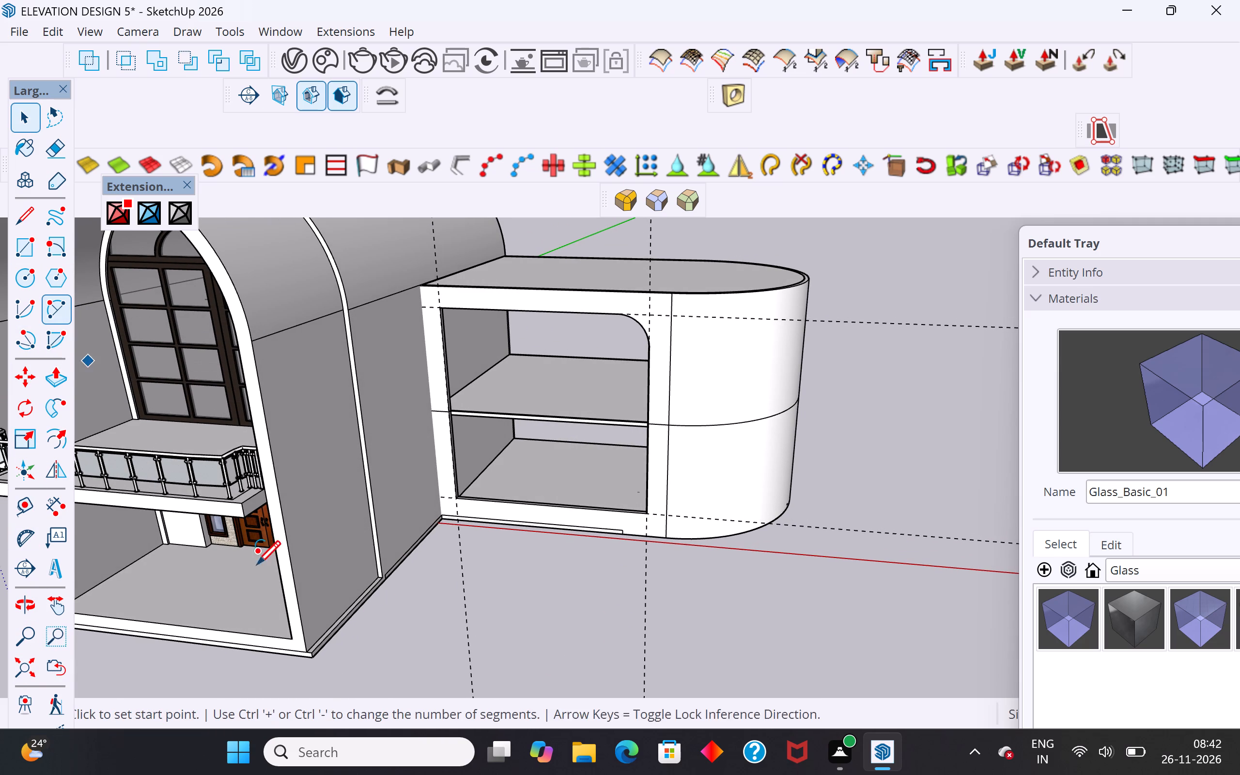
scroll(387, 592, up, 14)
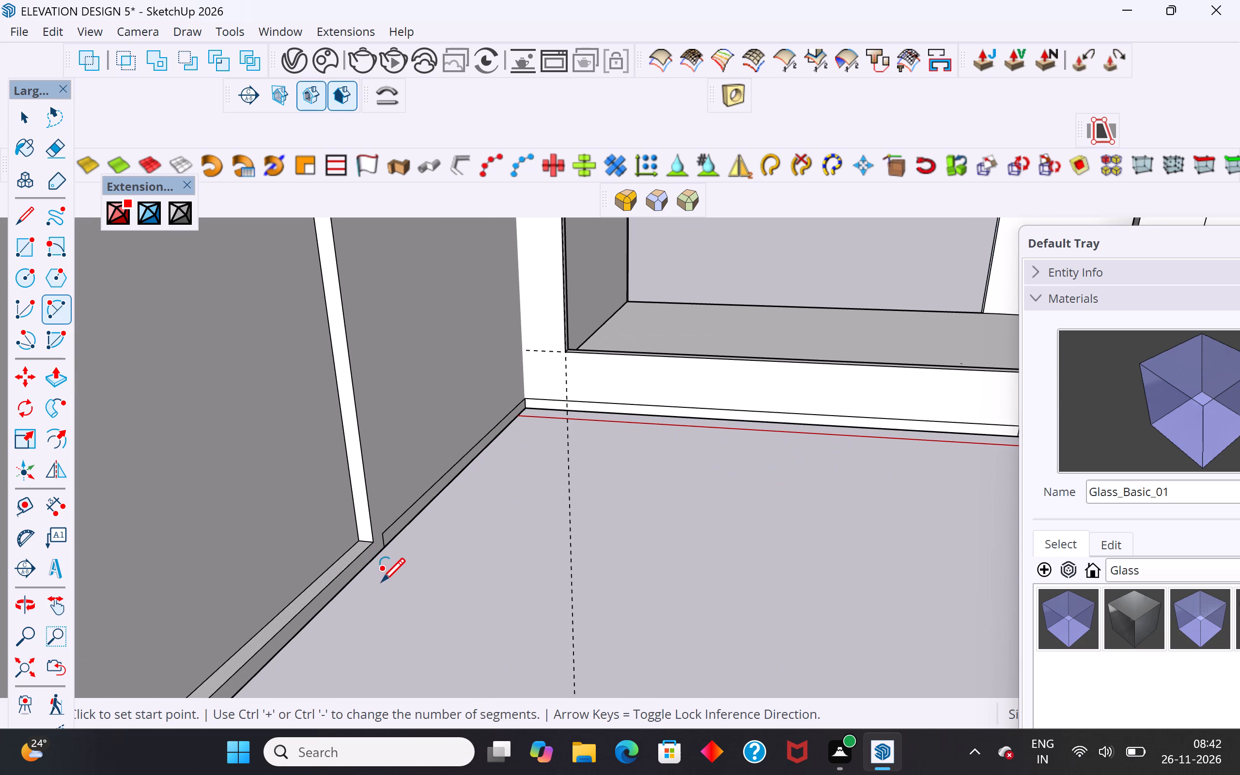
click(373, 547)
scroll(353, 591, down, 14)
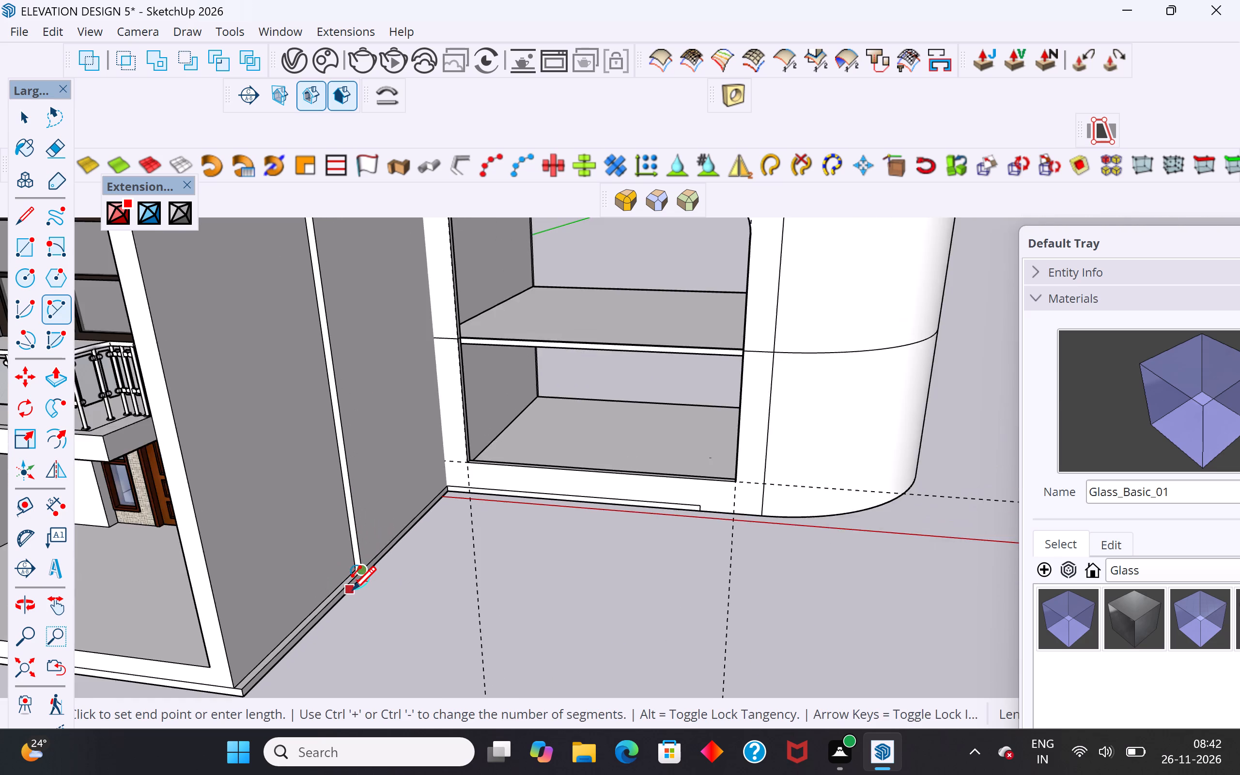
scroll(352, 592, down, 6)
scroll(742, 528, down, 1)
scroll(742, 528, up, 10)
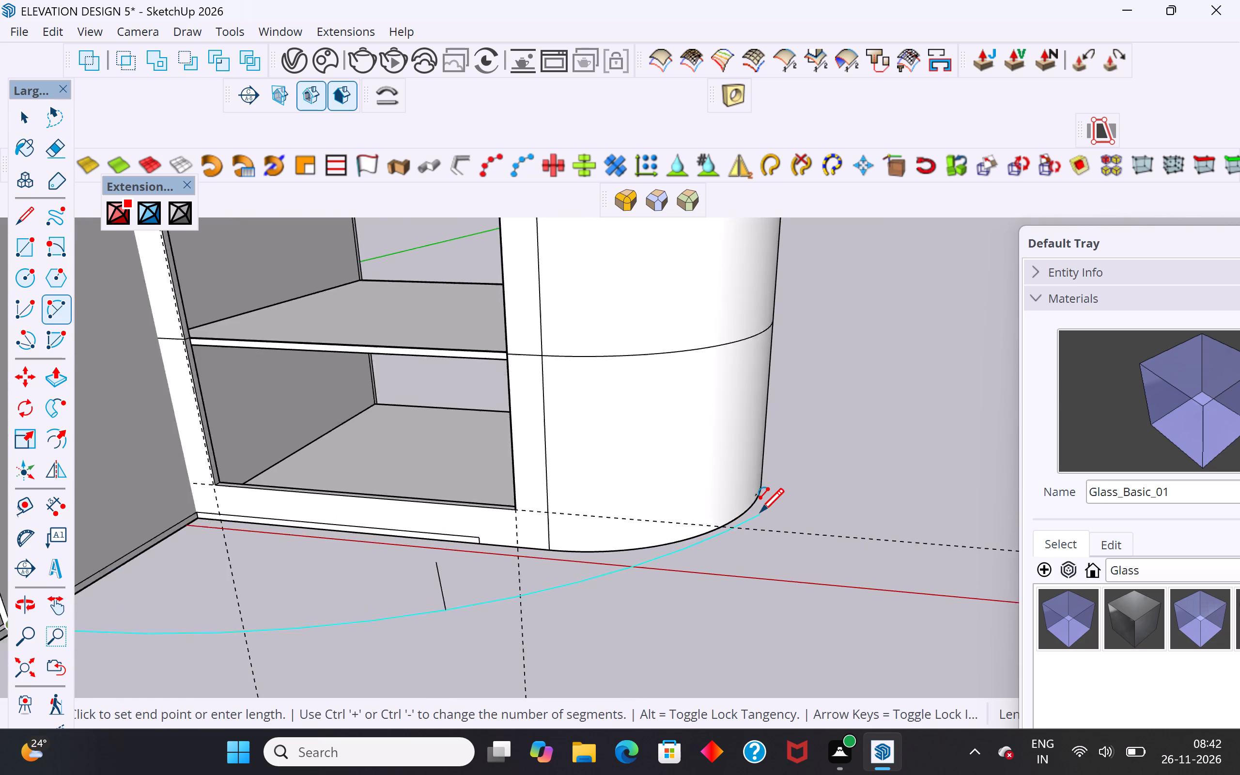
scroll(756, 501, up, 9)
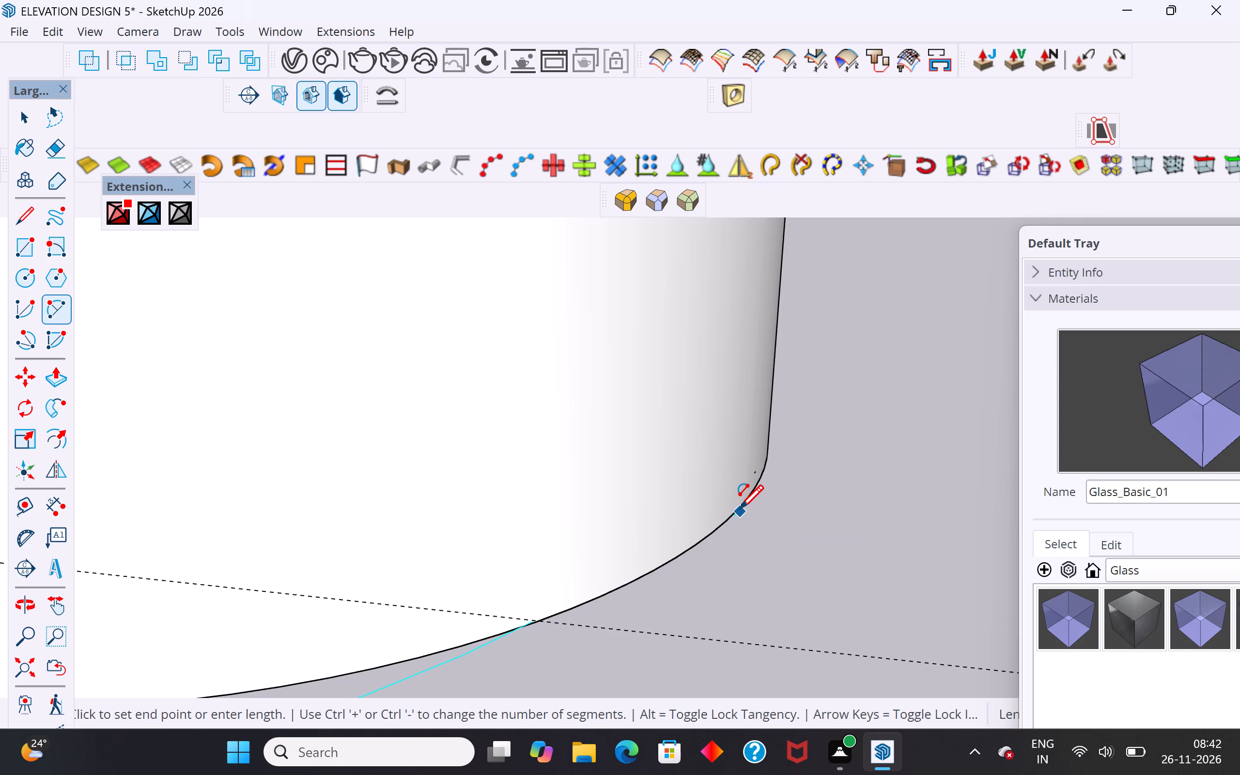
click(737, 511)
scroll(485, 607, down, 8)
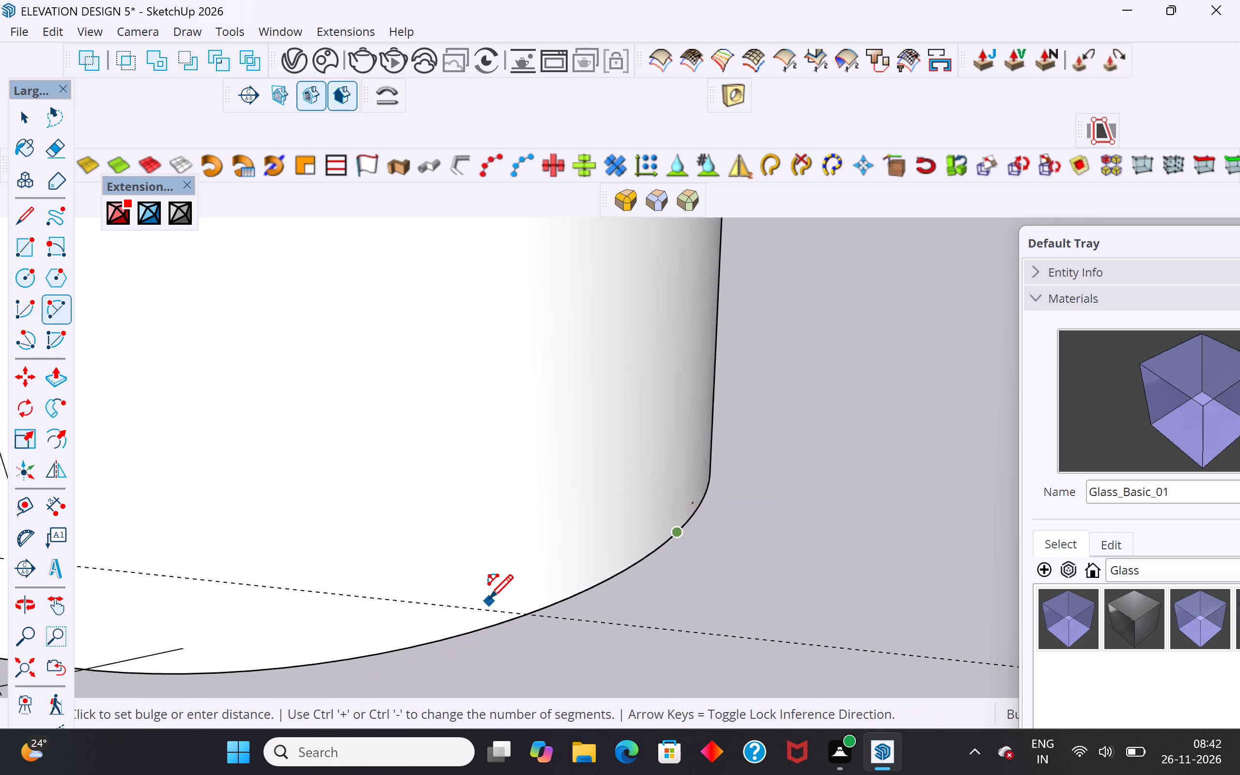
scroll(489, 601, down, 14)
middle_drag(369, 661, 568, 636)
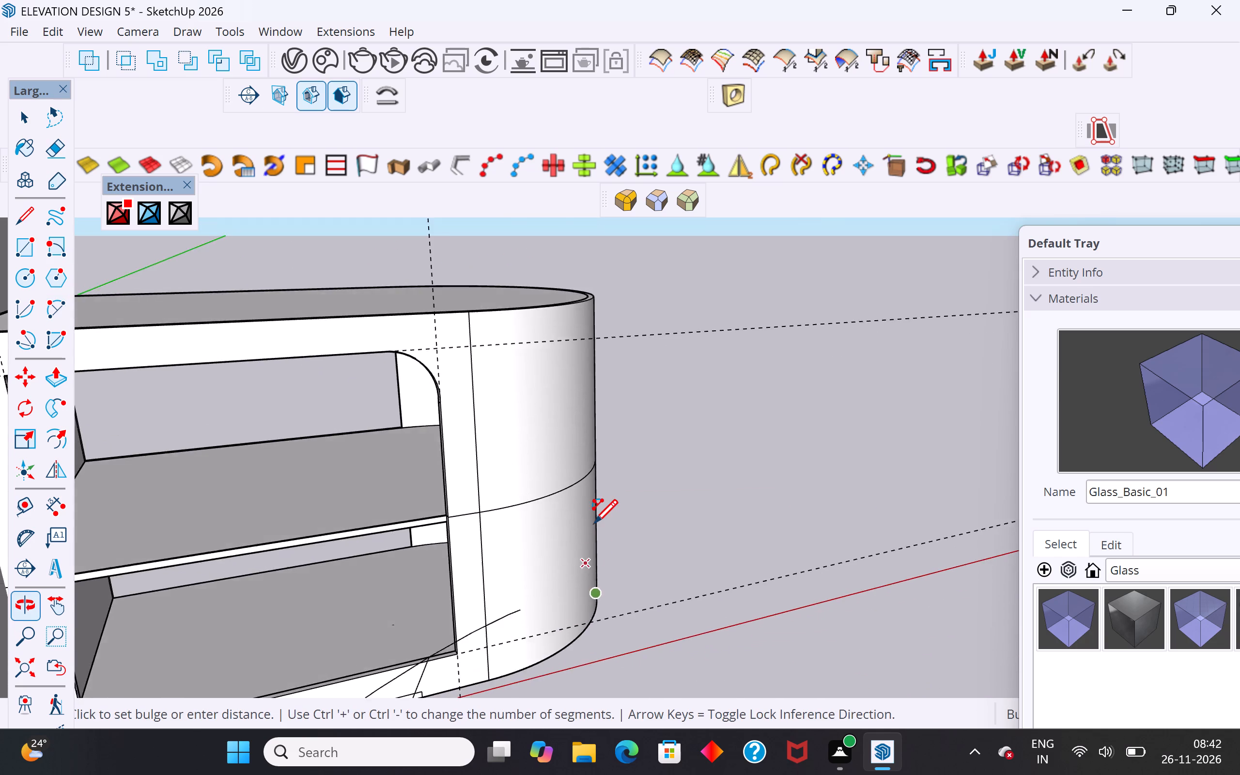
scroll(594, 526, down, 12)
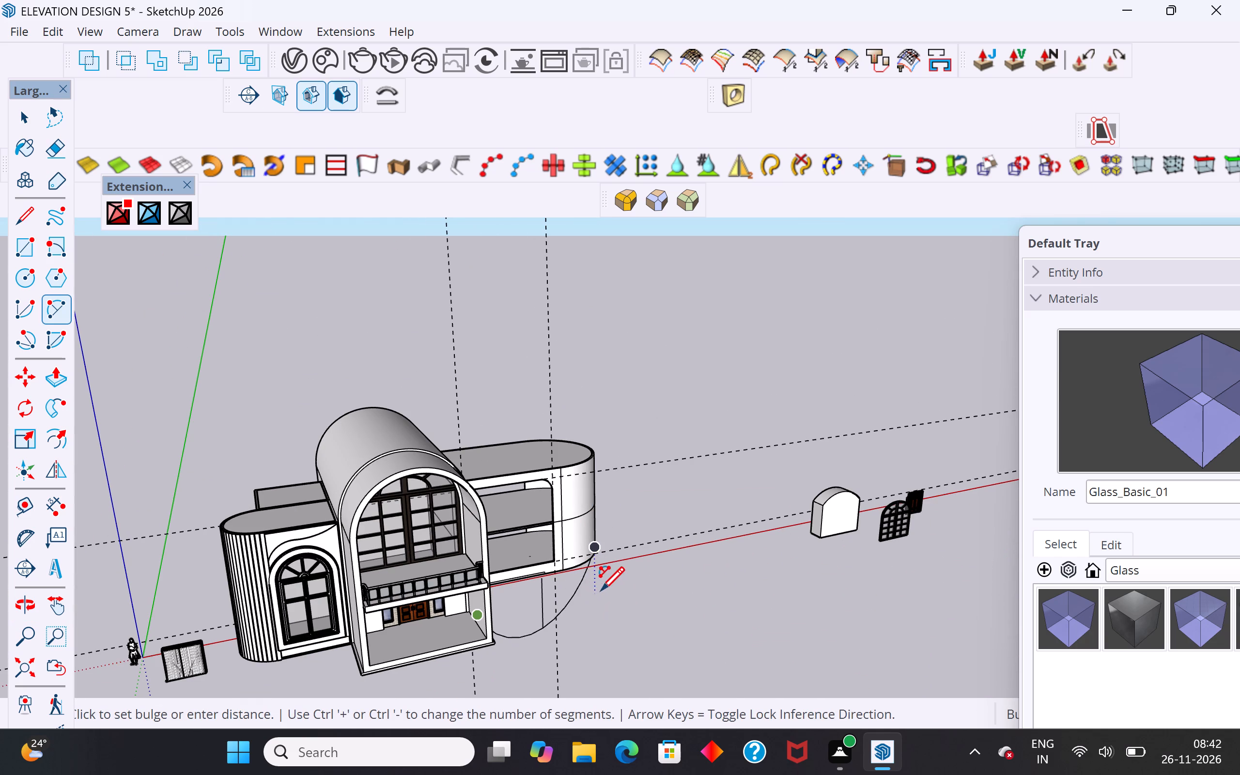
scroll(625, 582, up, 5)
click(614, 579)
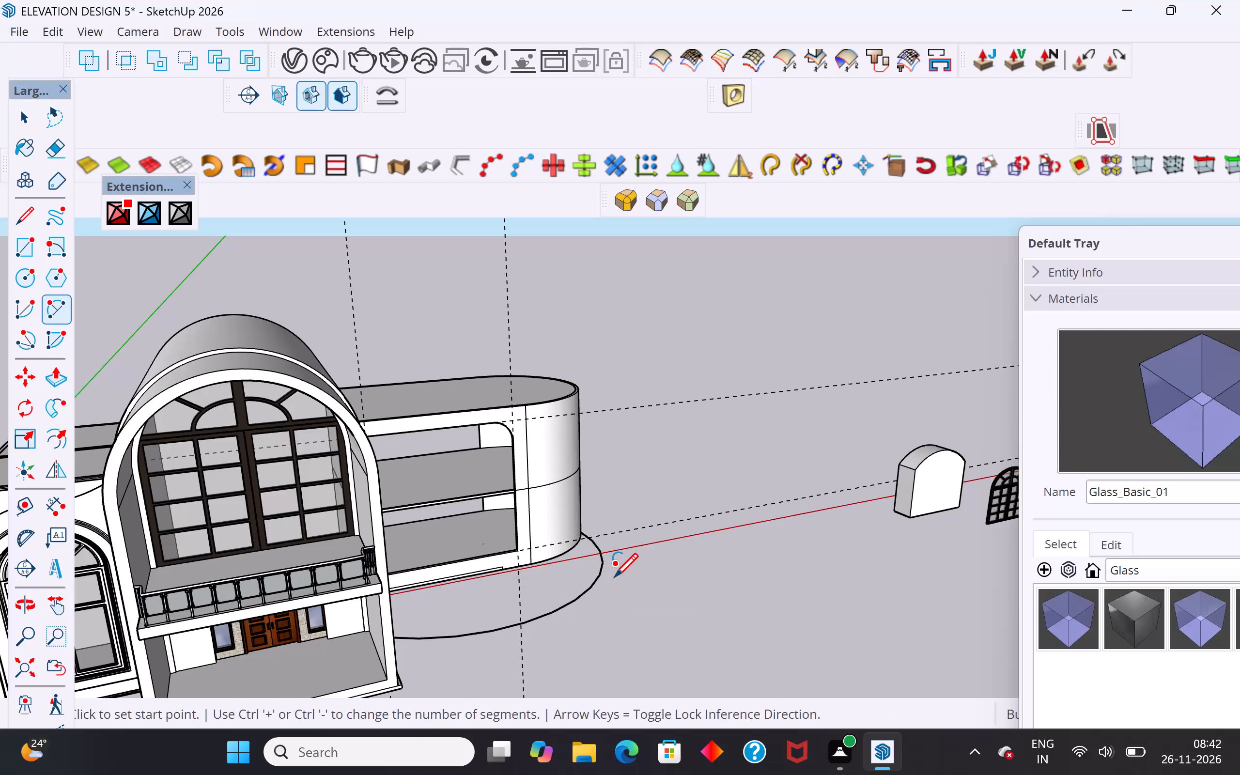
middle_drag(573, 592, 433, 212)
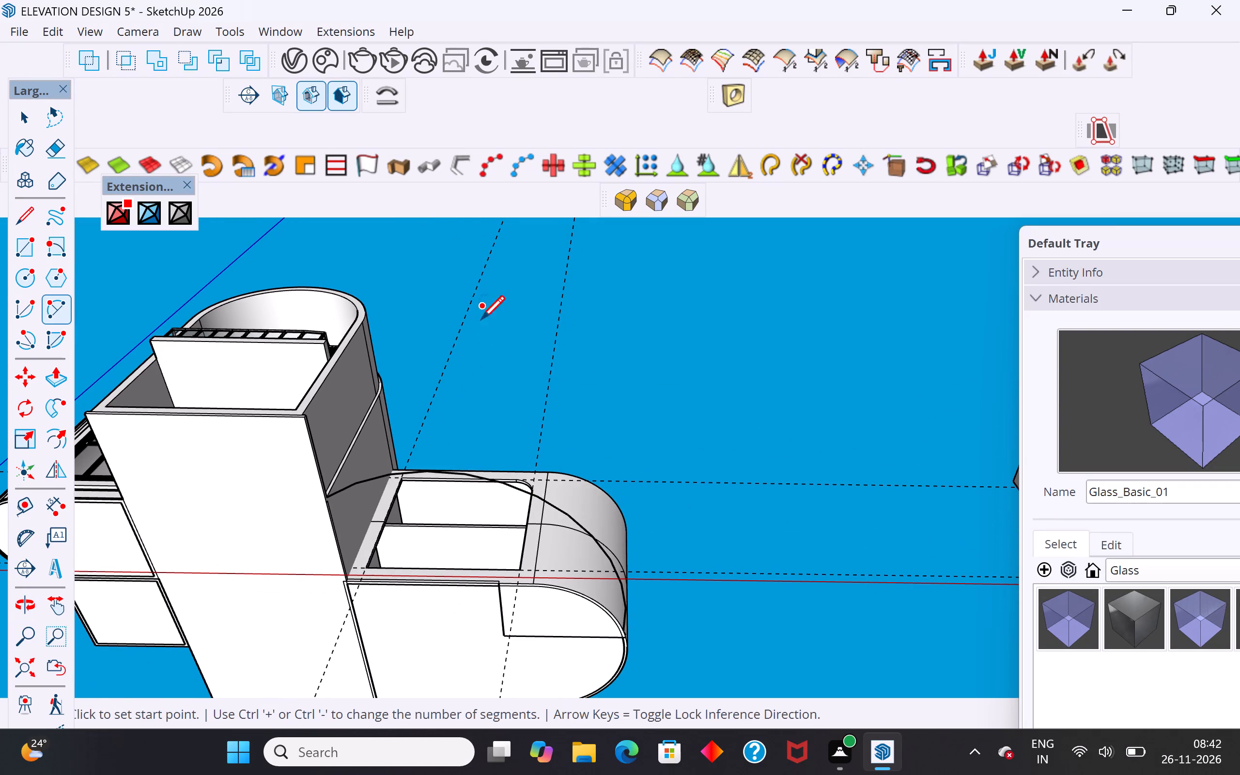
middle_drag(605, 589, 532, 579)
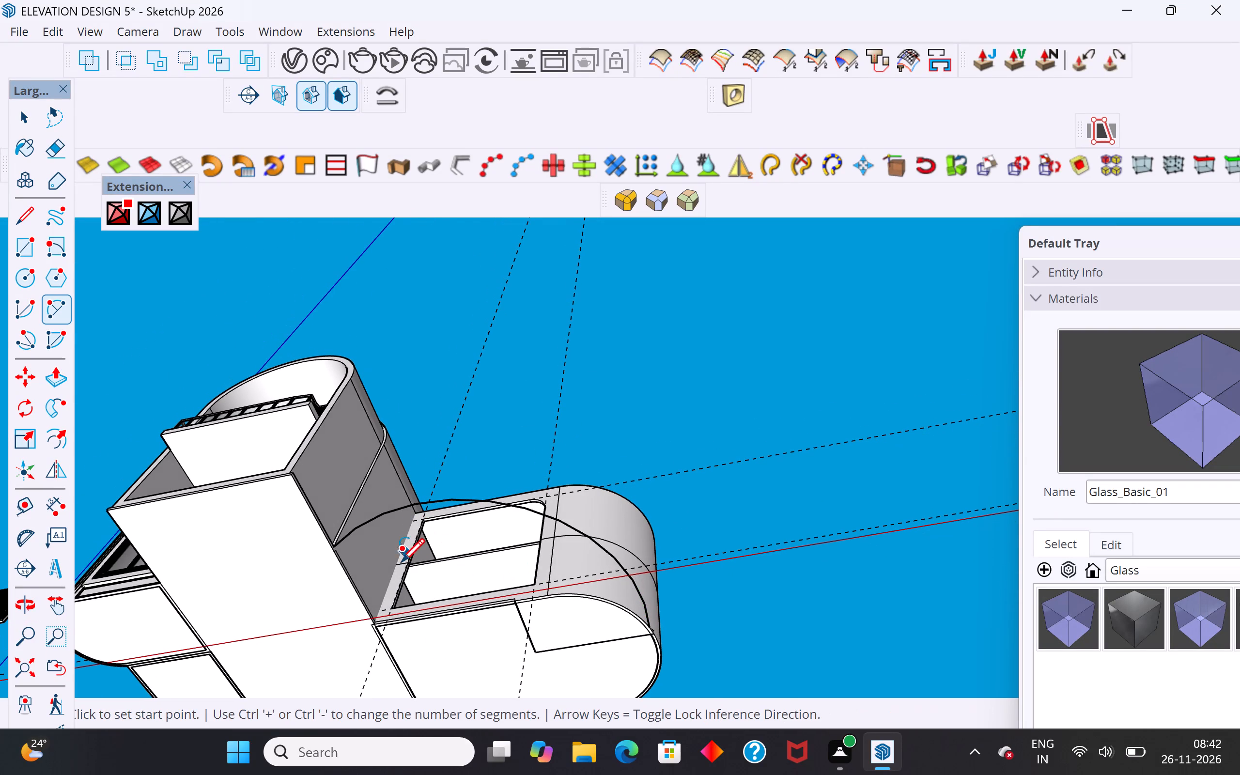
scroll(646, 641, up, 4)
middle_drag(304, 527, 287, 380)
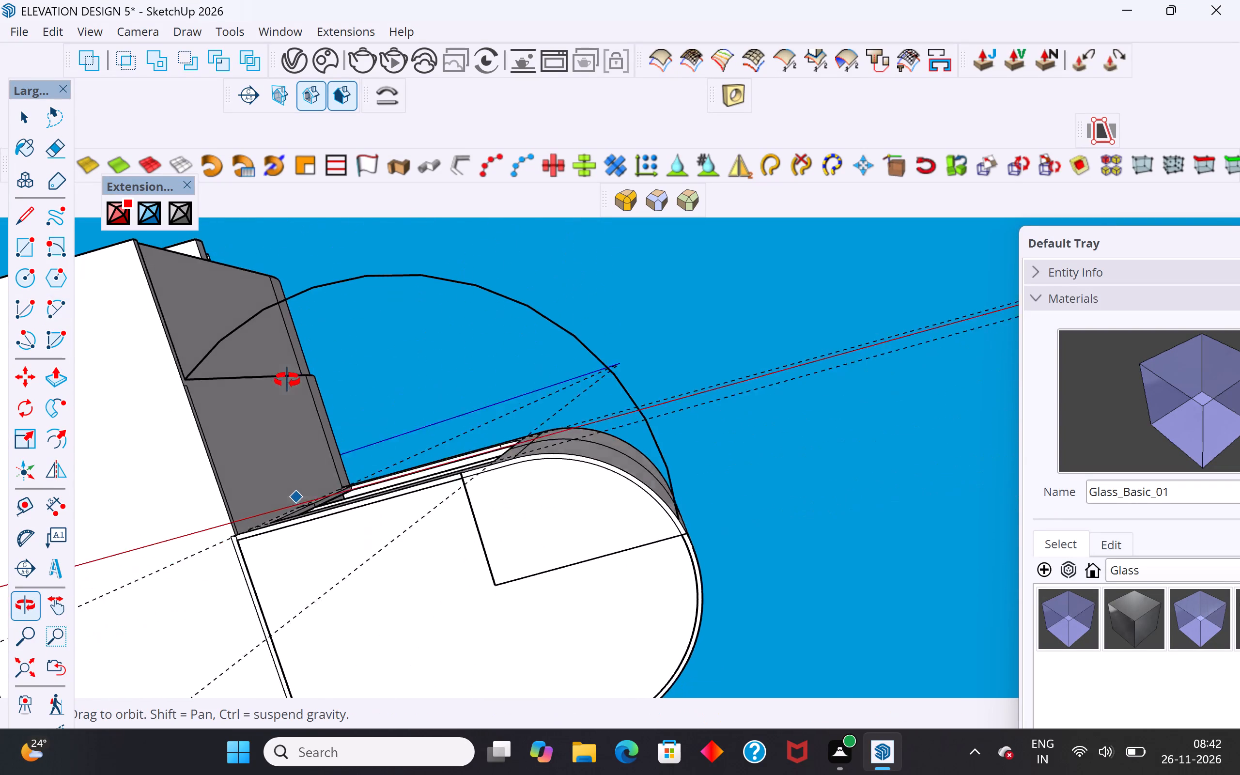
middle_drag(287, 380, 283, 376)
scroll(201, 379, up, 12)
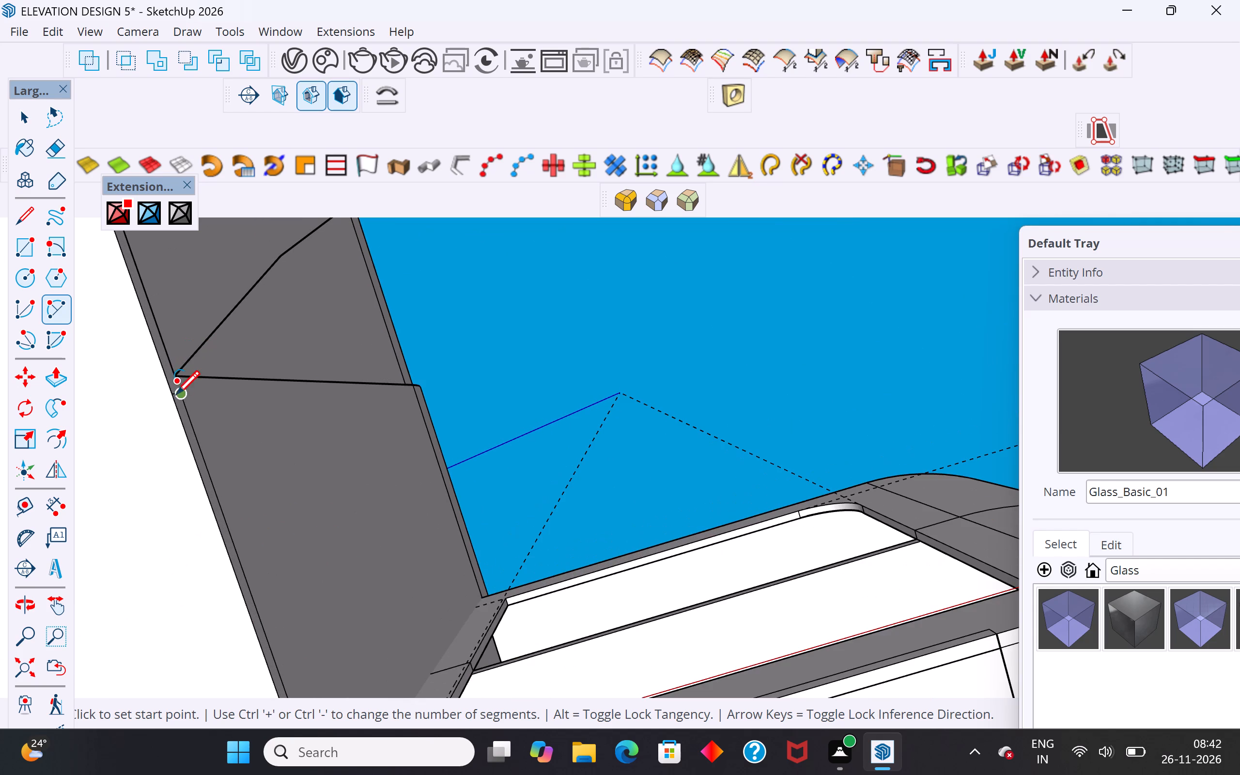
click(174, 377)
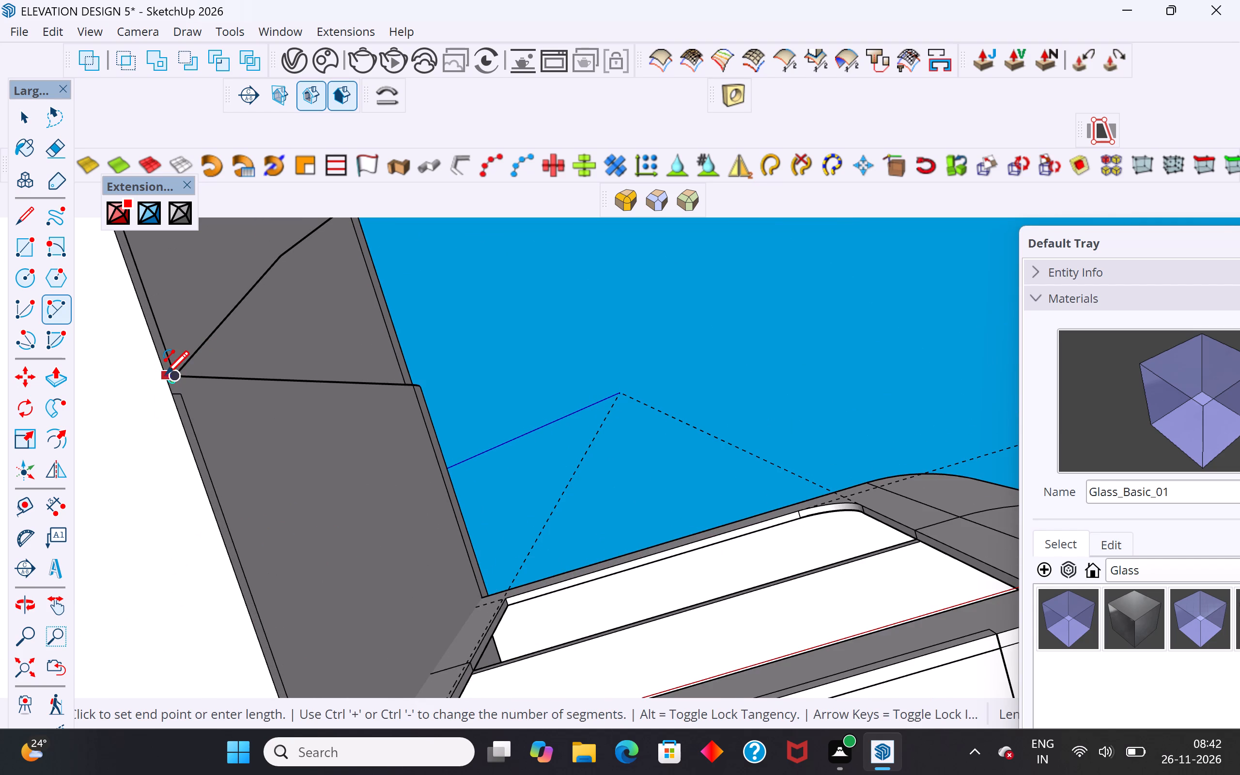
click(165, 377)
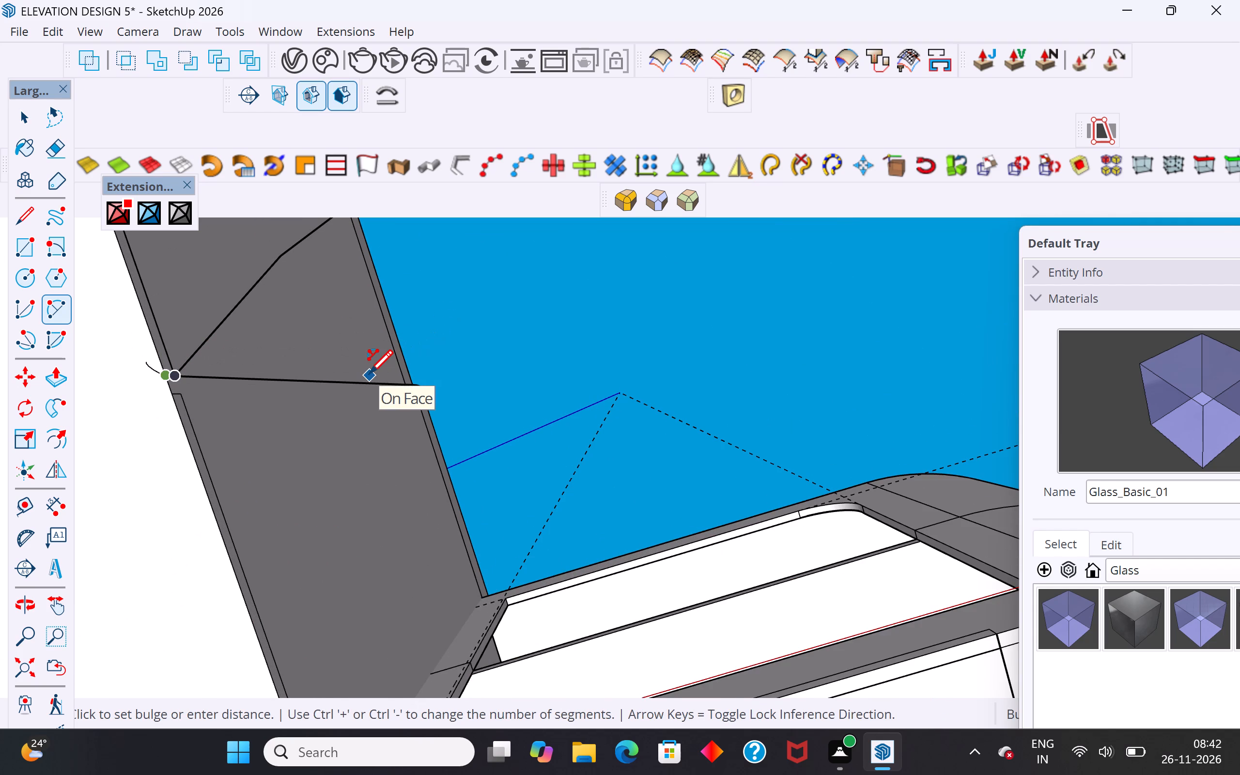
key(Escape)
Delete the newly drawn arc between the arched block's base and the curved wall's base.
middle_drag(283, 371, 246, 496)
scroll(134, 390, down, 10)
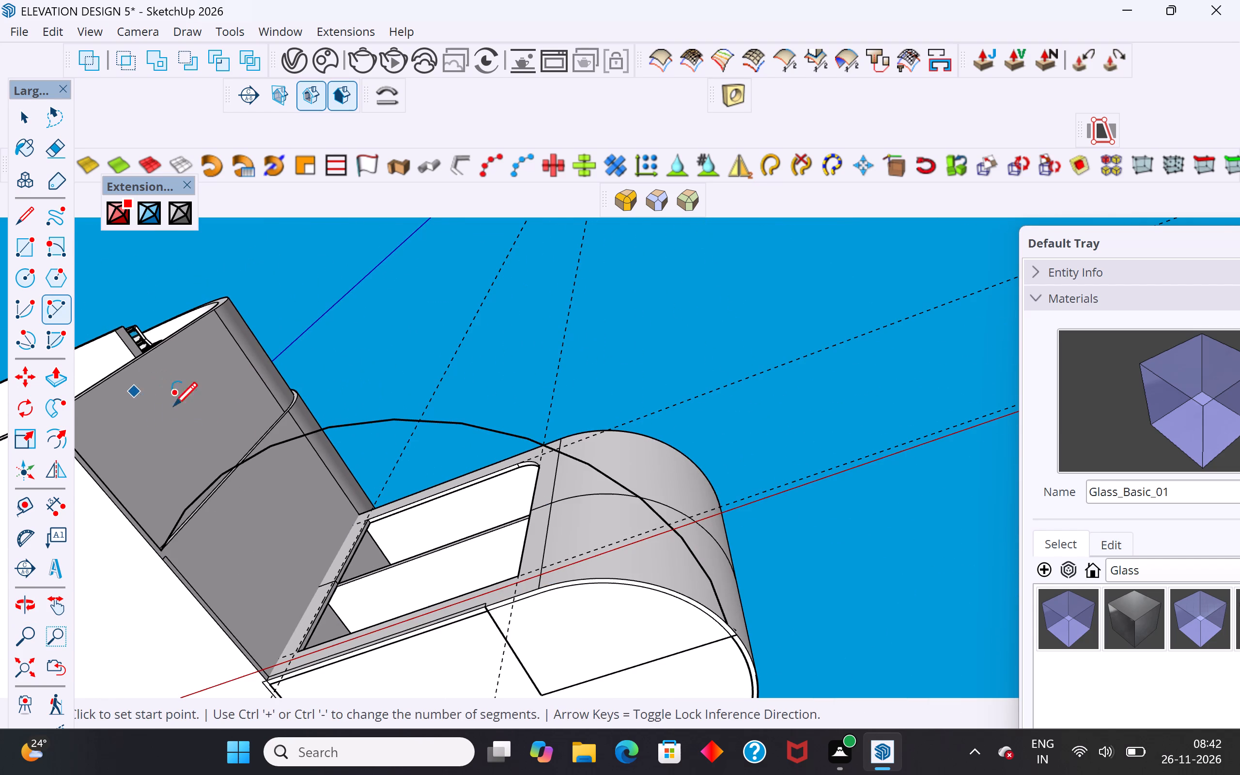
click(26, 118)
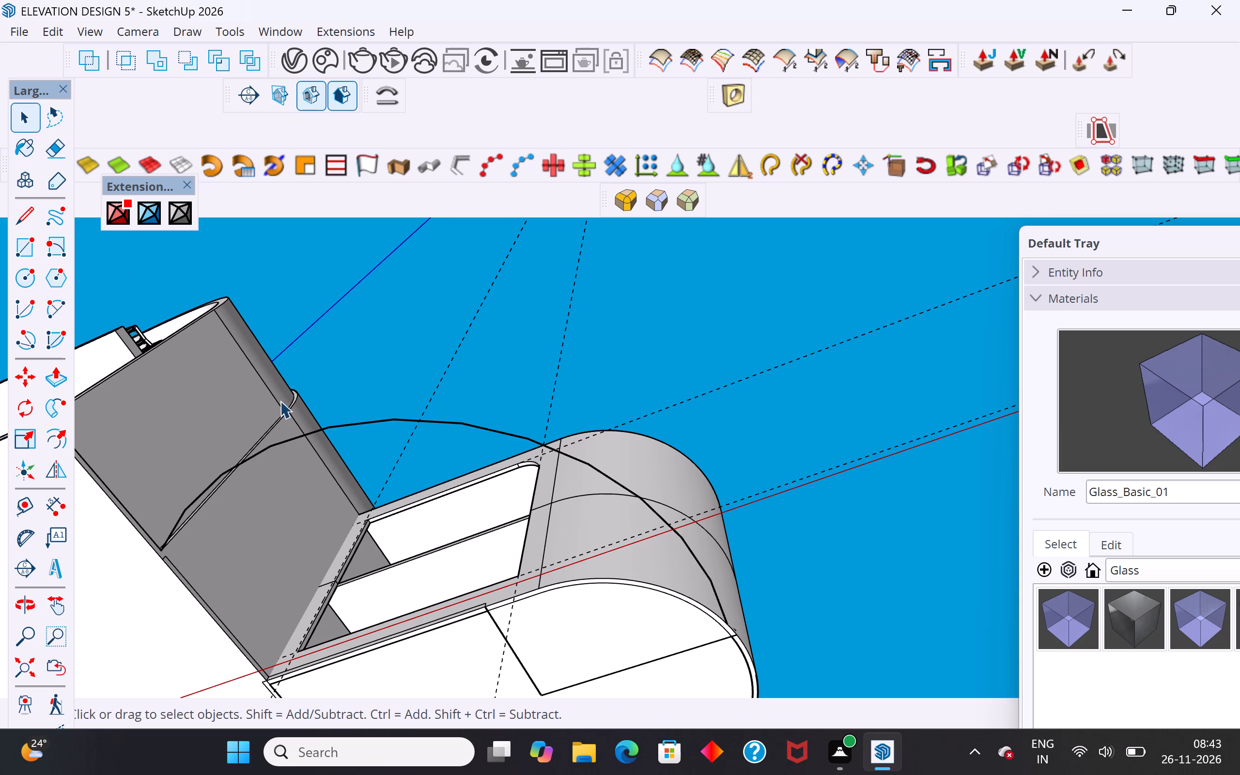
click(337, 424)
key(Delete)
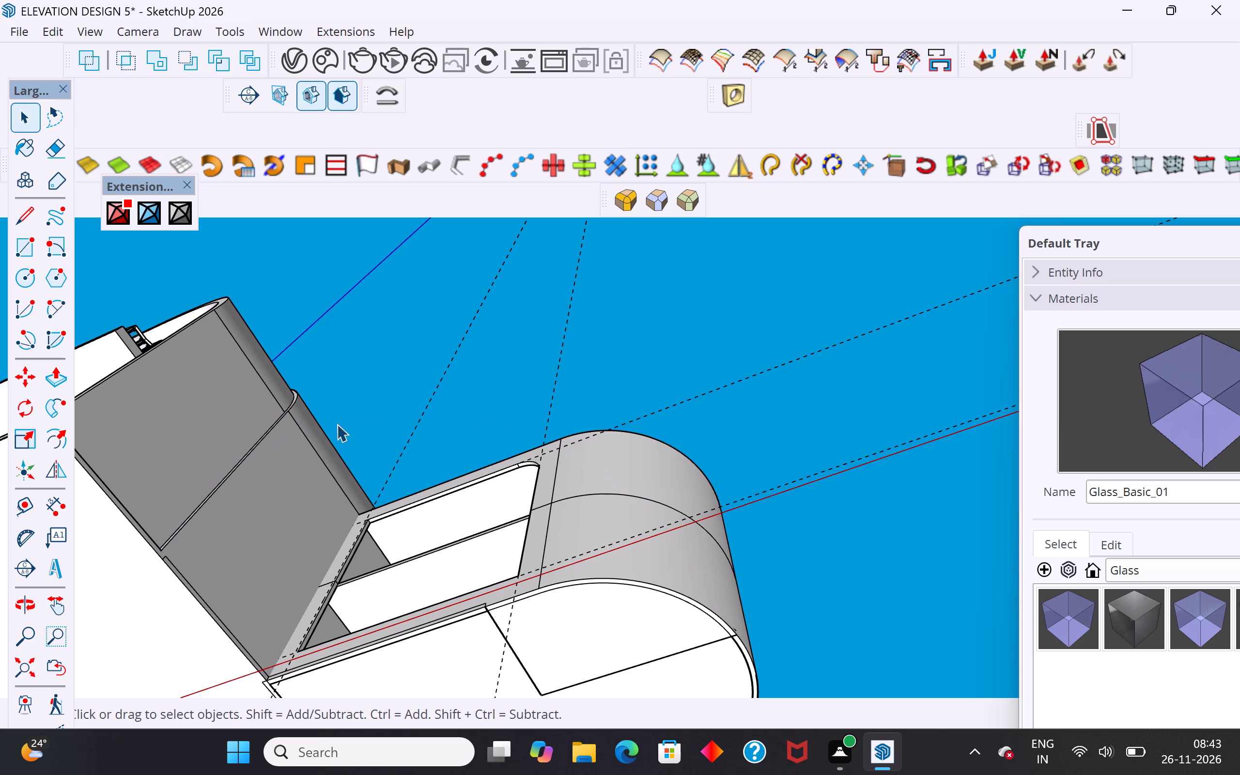
Delete the two leftover straight edges that cross the underside of the curved block.
middle_drag(718, 422, 715, 627)
scroll(731, 383, down, 5)
middle_drag(728, 463, 718, 513)
scroll(718, 513, up, 1)
middle_drag(716, 493, 716, 360)
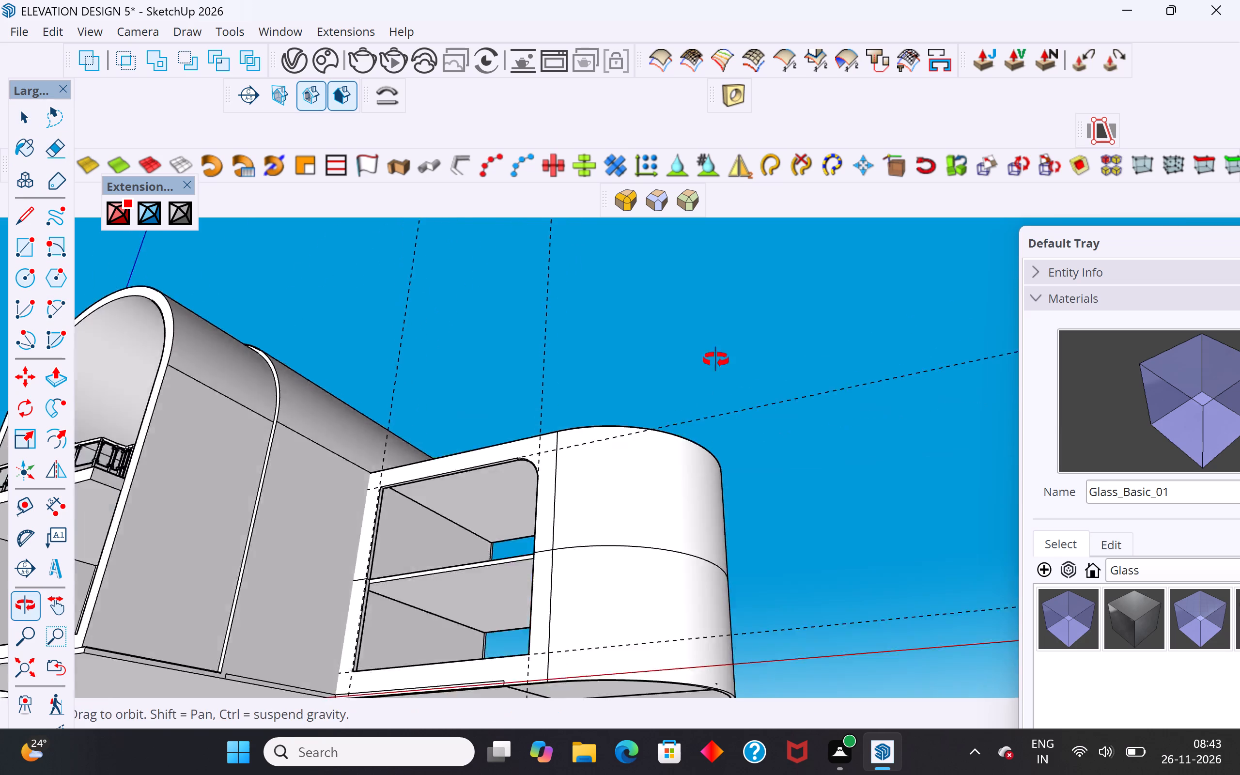
middle_drag(716, 360, 716, 229)
scroll(523, 690, up, 3)
click(618, 546)
key(Delete)
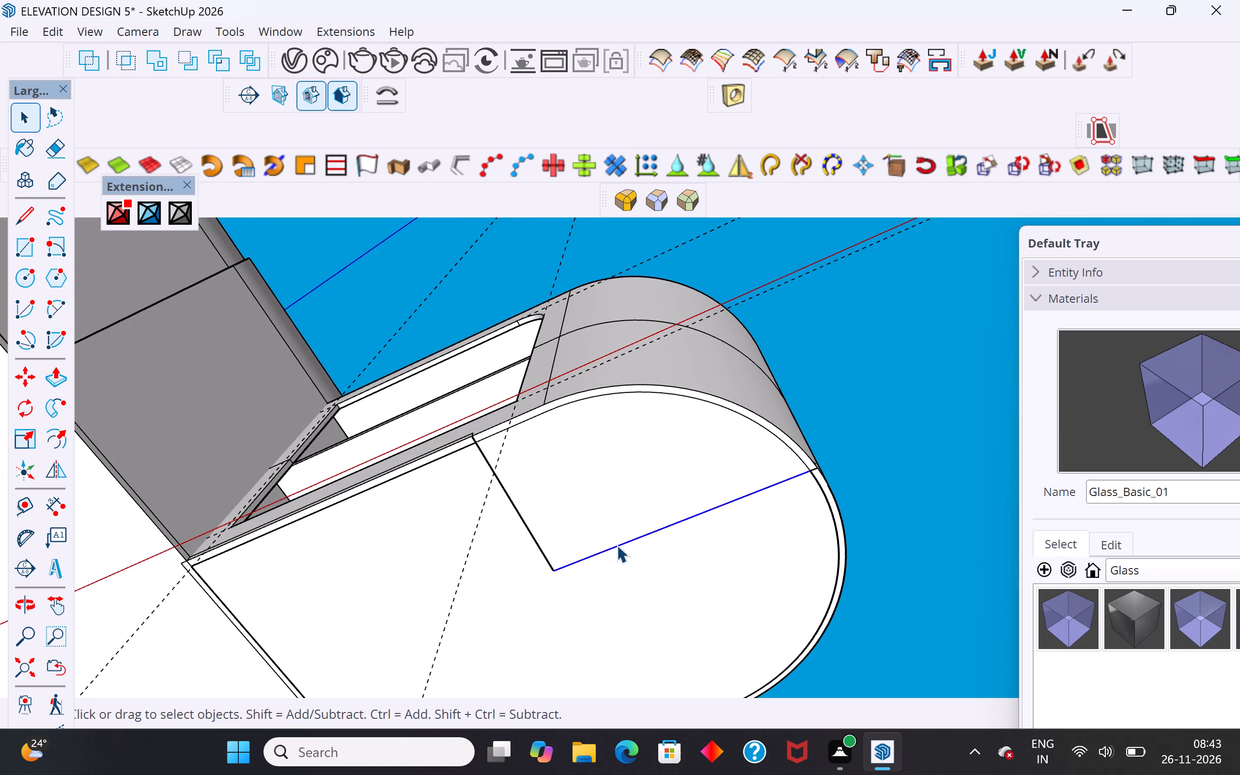
click(536, 541)
key(Delete)
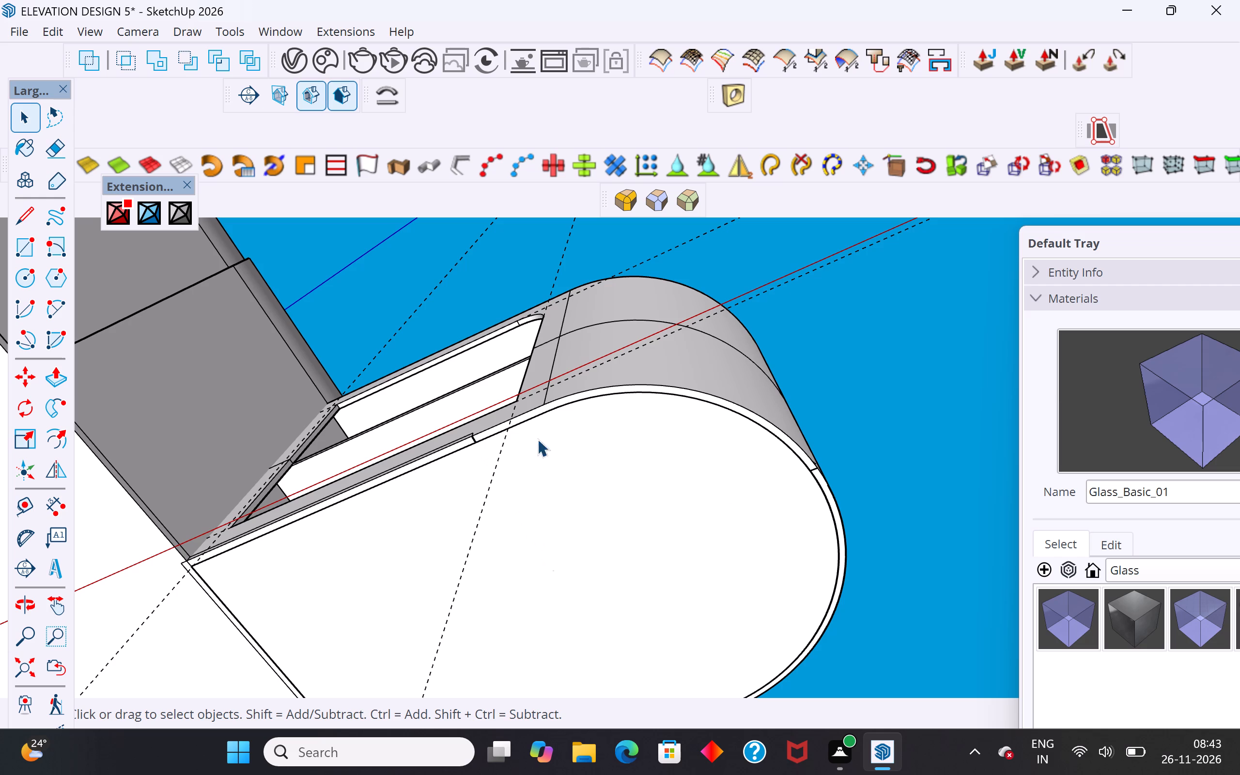
Delete the two short leftover edges that cut across the rim on the curved block's underside.
scroll(810, 468, up, 4)
click(814, 469)
key(Delete)
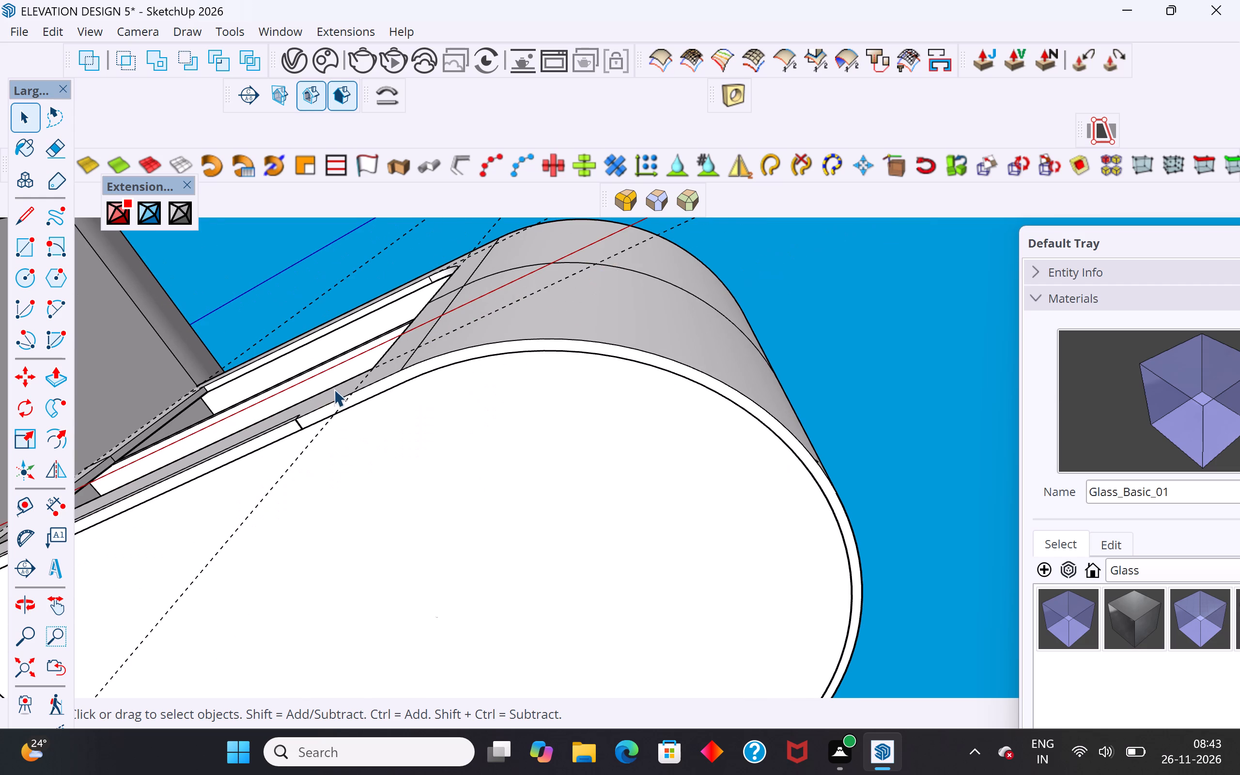
scroll(288, 424, up, 8)
click(308, 430)
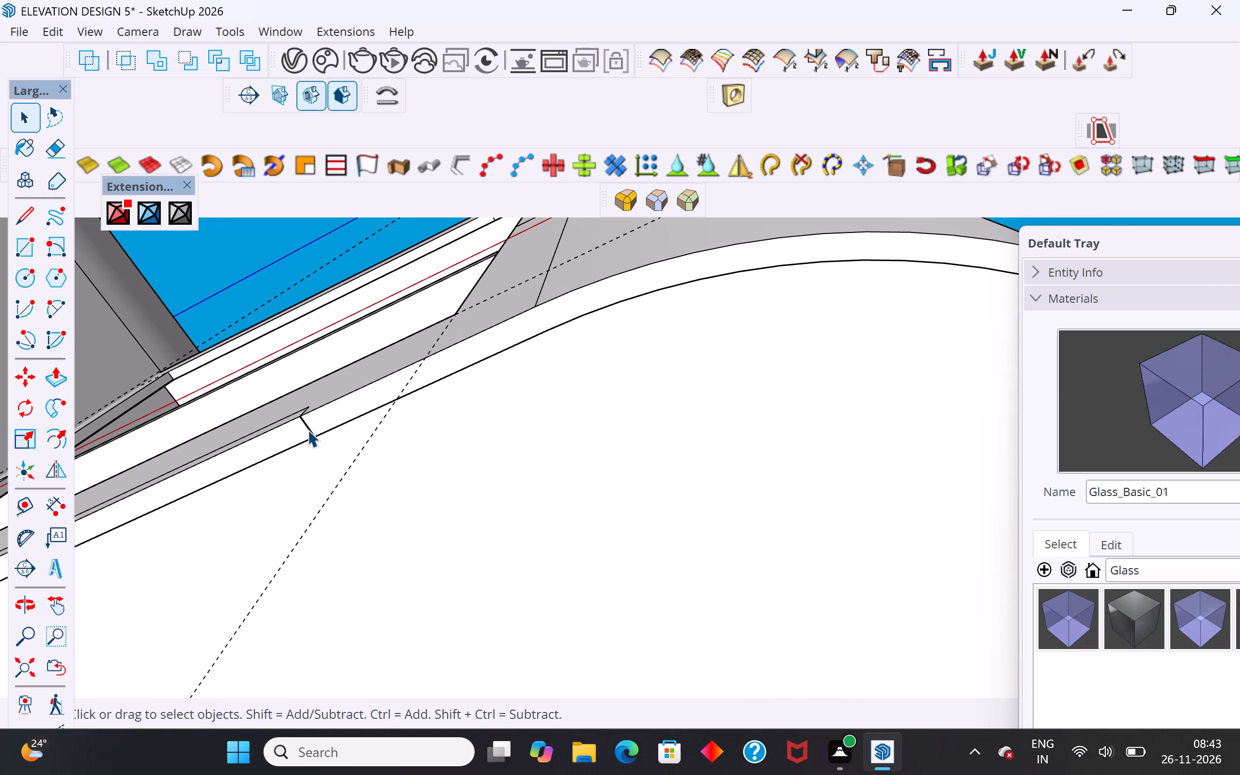
key(Delete)
Delete the stray line and its short end segment along the bottom of the curved block's front face.
scroll(543, 267, down, 8)
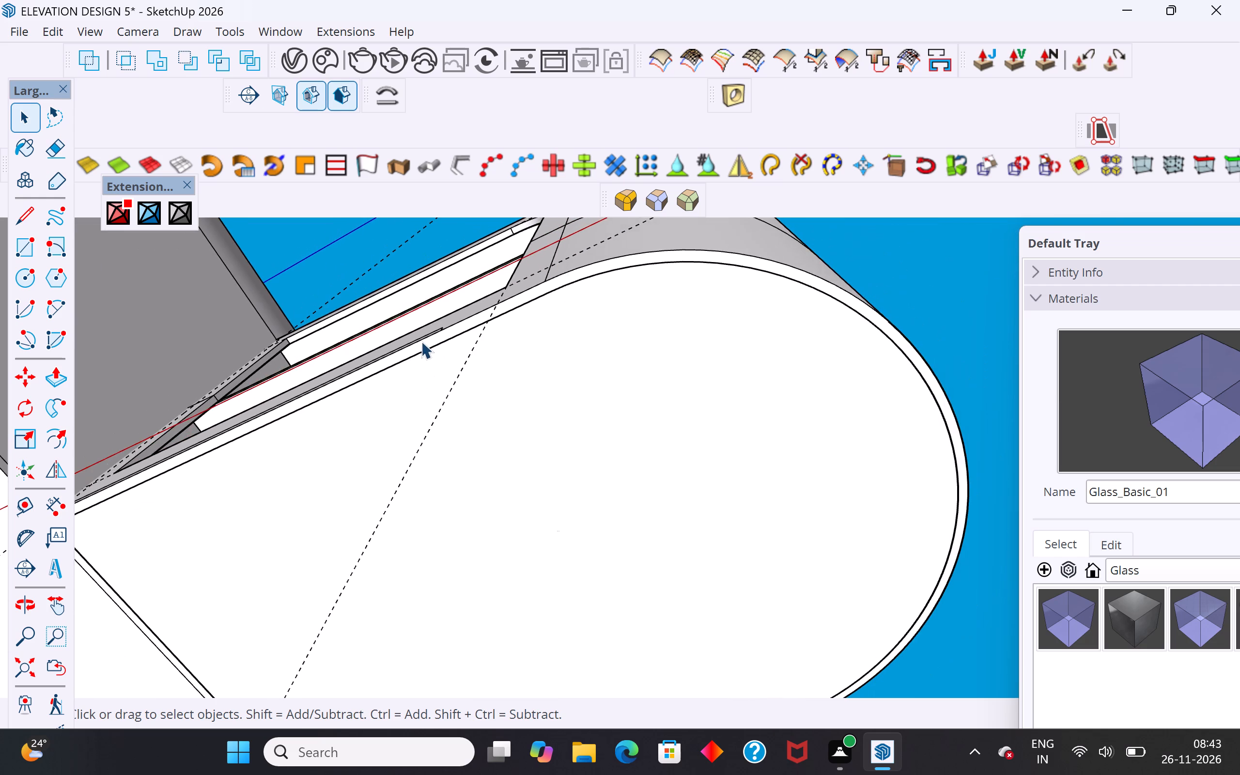
middle_drag(428, 343, 517, 511)
scroll(497, 481, up, 5)
click(498, 464)
key(Delete)
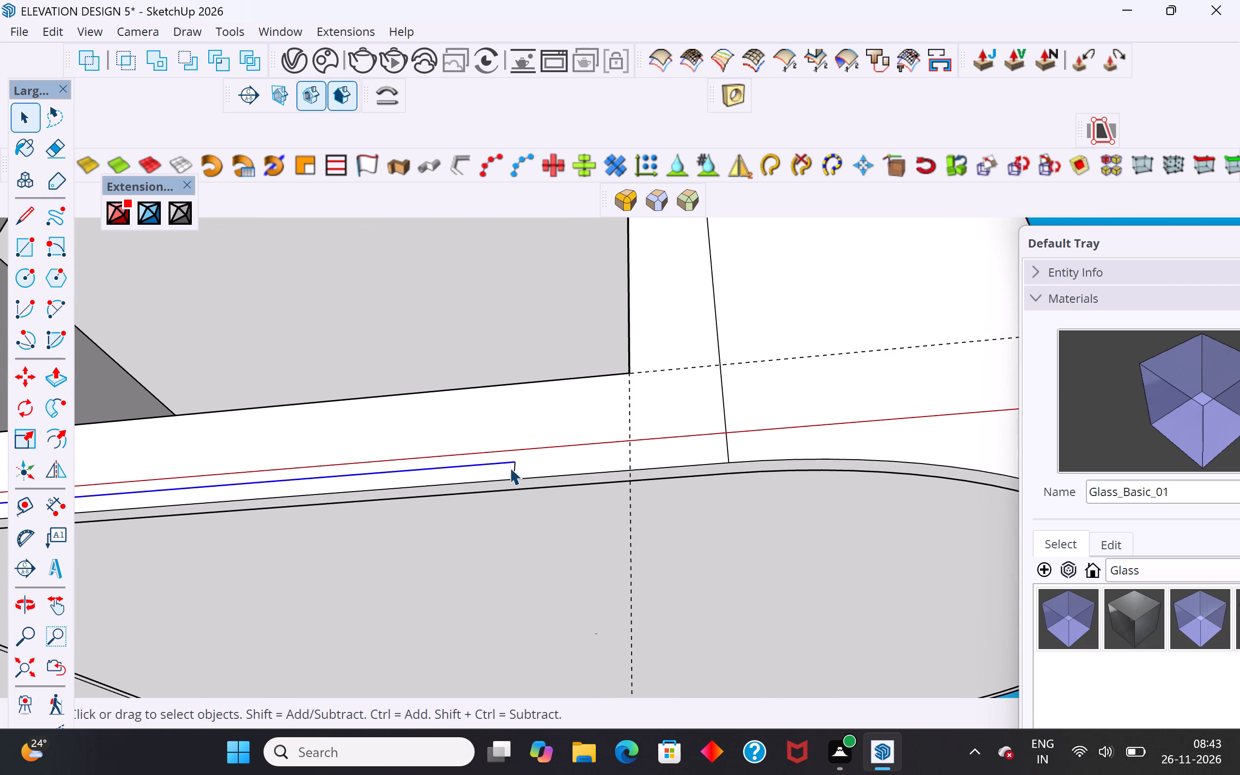
click(514, 468)
key(Delete)
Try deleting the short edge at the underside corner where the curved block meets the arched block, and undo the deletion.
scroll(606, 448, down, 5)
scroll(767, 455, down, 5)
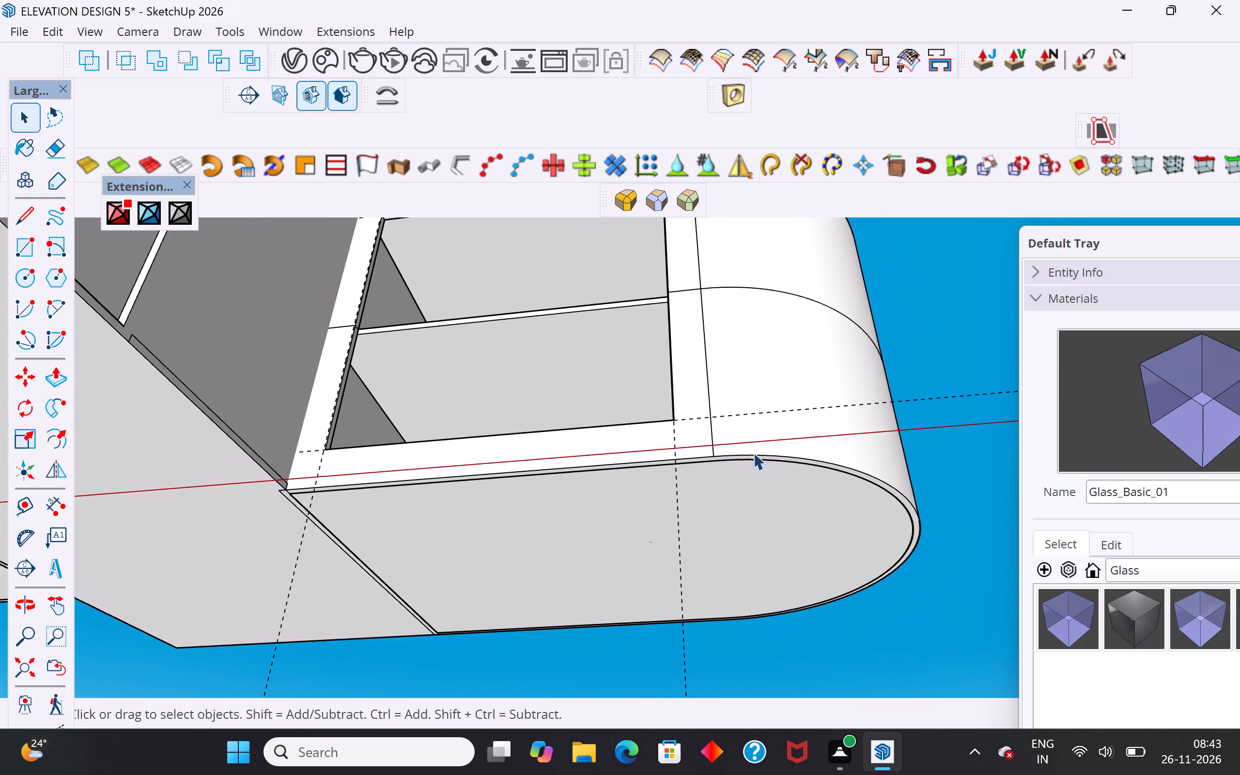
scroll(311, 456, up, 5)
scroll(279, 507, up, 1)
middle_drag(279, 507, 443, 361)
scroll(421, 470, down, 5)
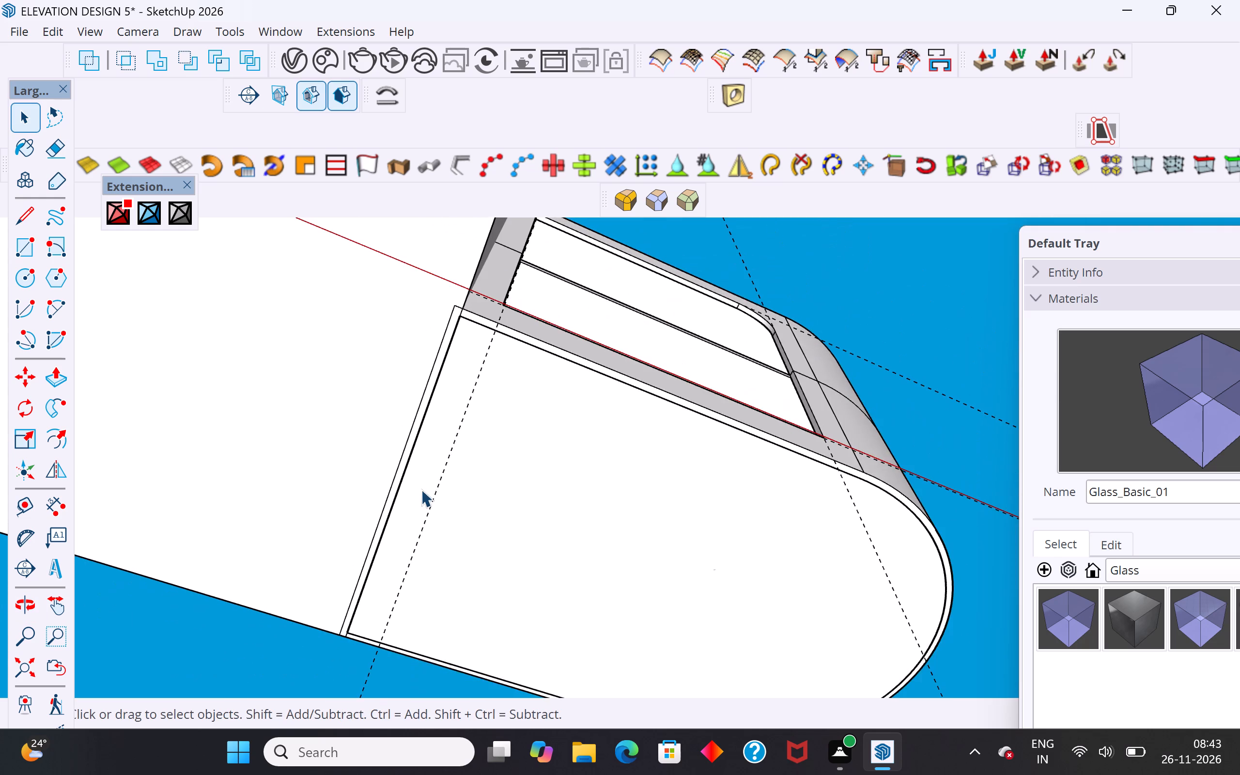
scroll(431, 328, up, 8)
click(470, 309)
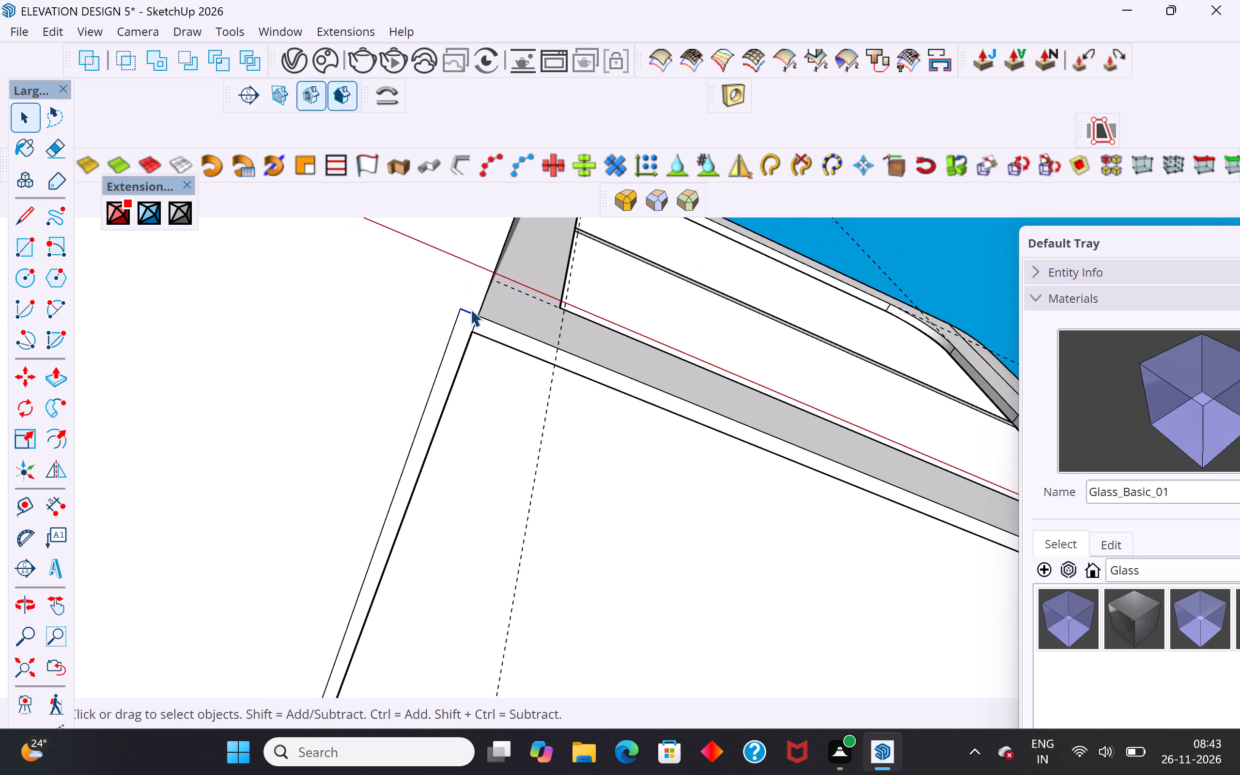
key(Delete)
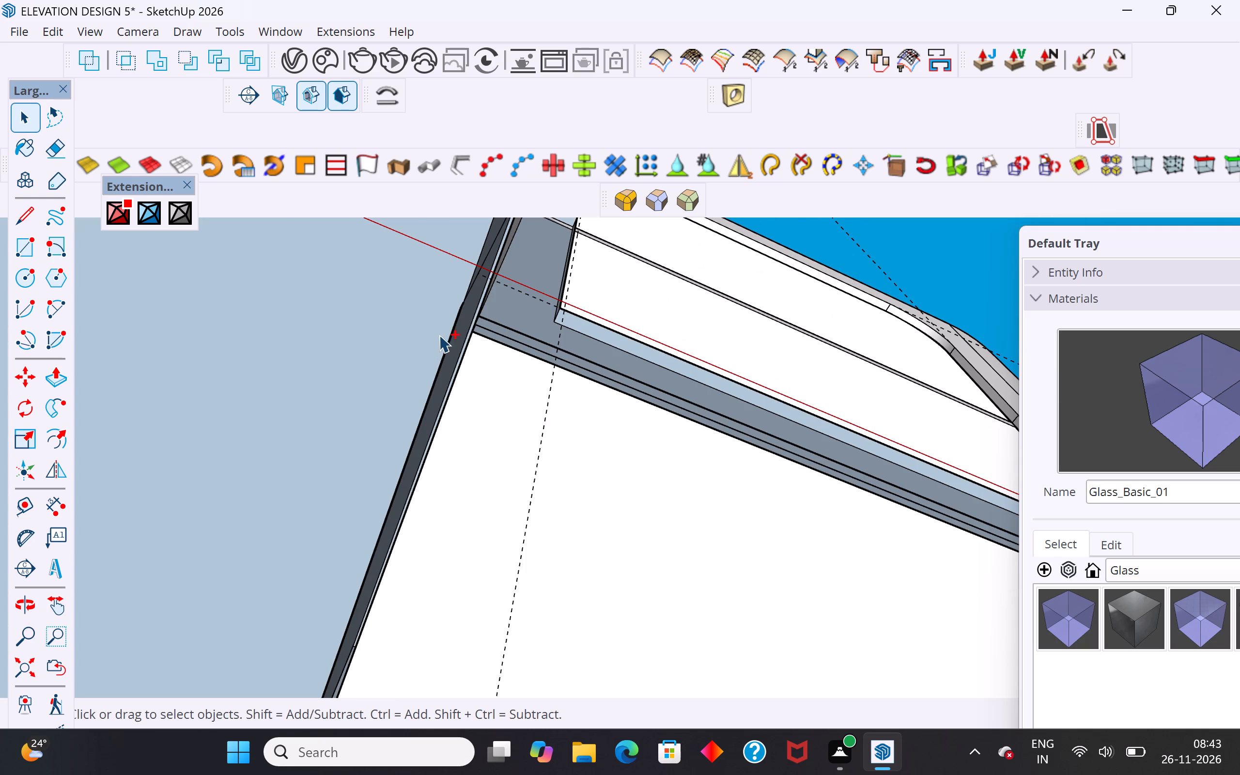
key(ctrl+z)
Examine the cleaned curved block from the front, including the bottom edge below its opening.
ctrl+scroll(488, 391, down, 6)
middle_drag(625, 341, 429, 680)
scroll(660, 467, down, 2)
scroll(660, 467, up, 1)
scroll(660, 467, down, 3)
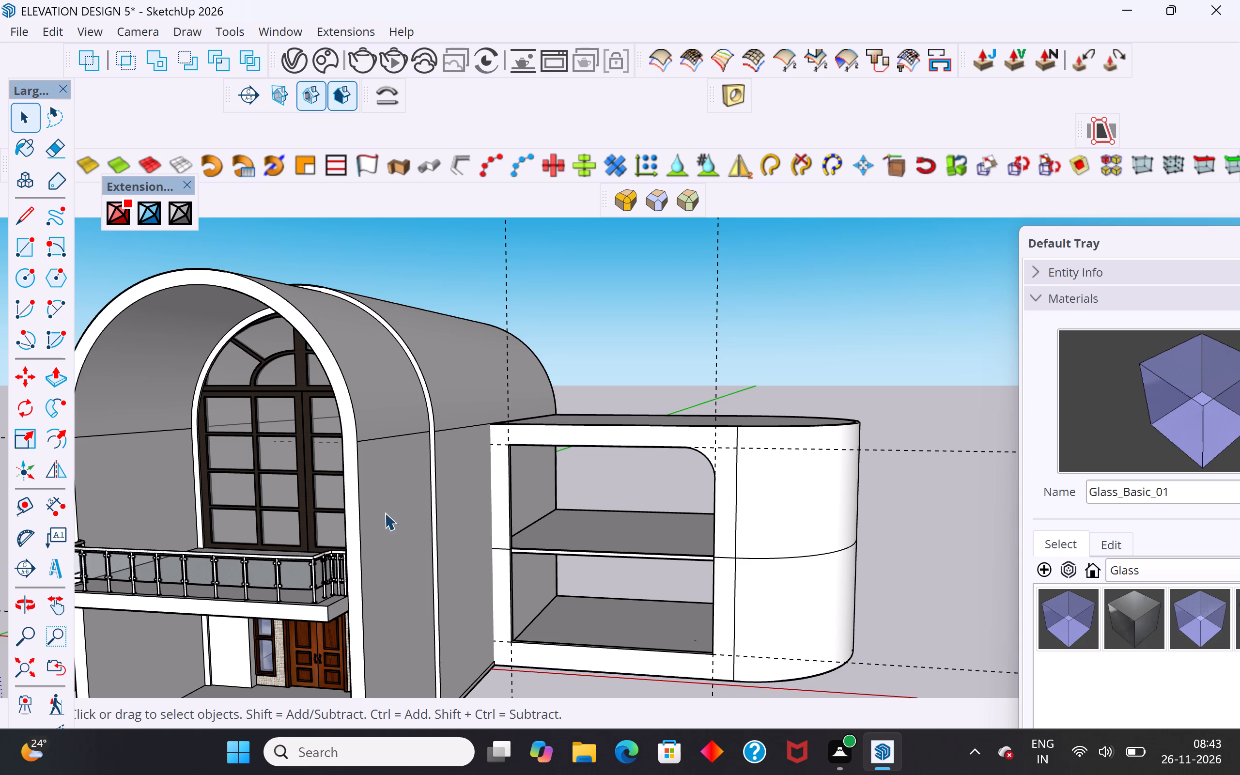
scroll(659, 337, down, 5)
middle_drag(644, 522, 642, 598)
scroll(682, 513, up, 1)
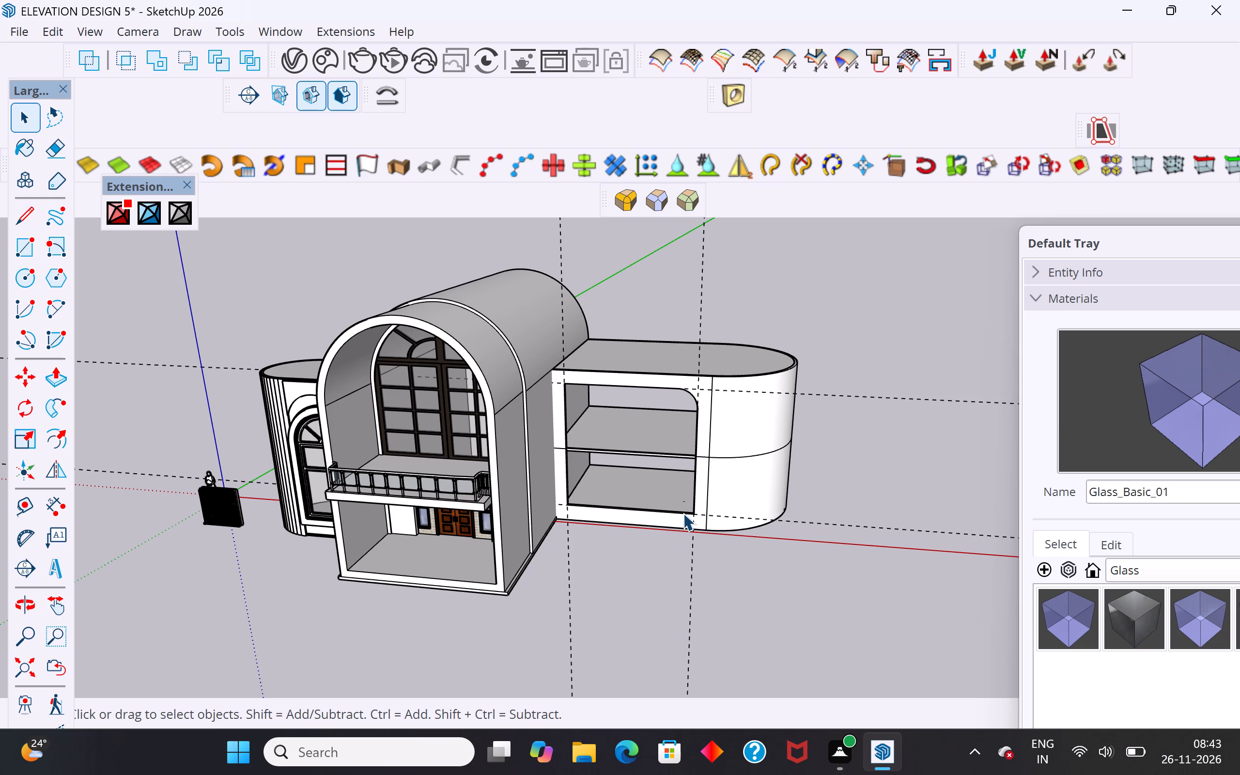
scroll(717, 512, up, 14)
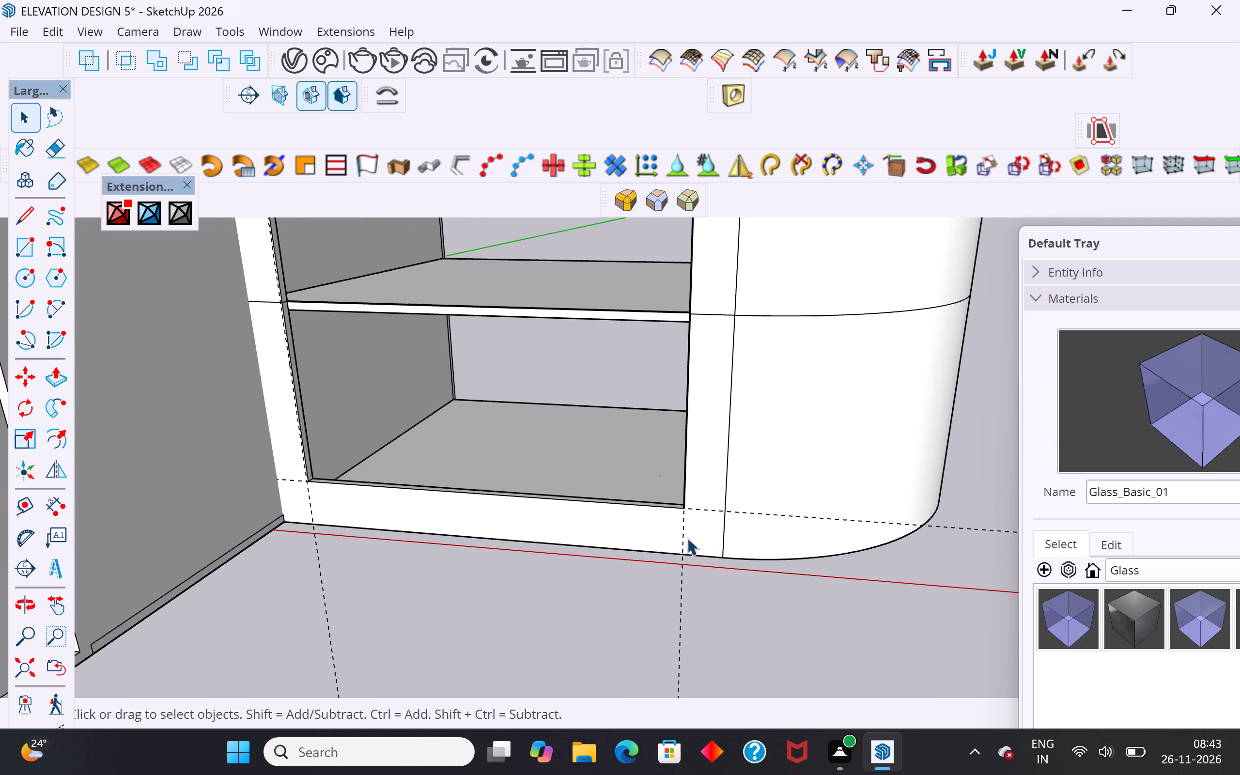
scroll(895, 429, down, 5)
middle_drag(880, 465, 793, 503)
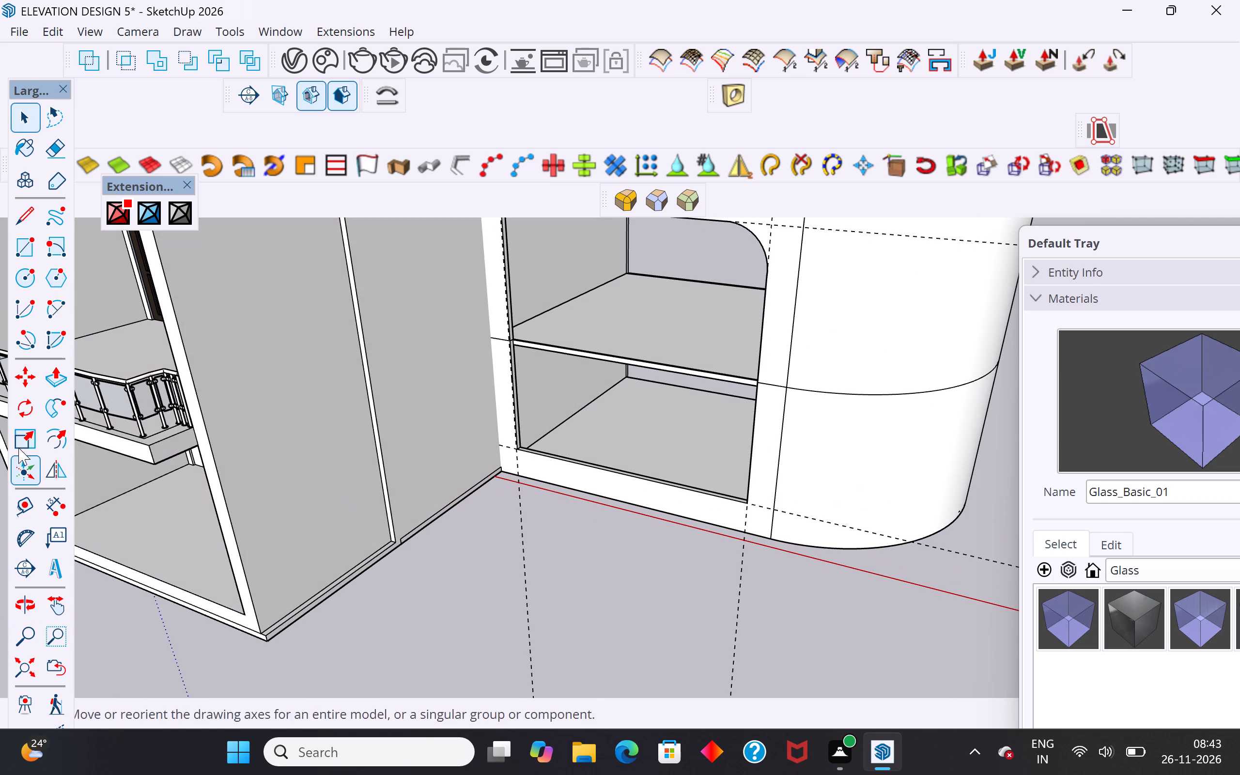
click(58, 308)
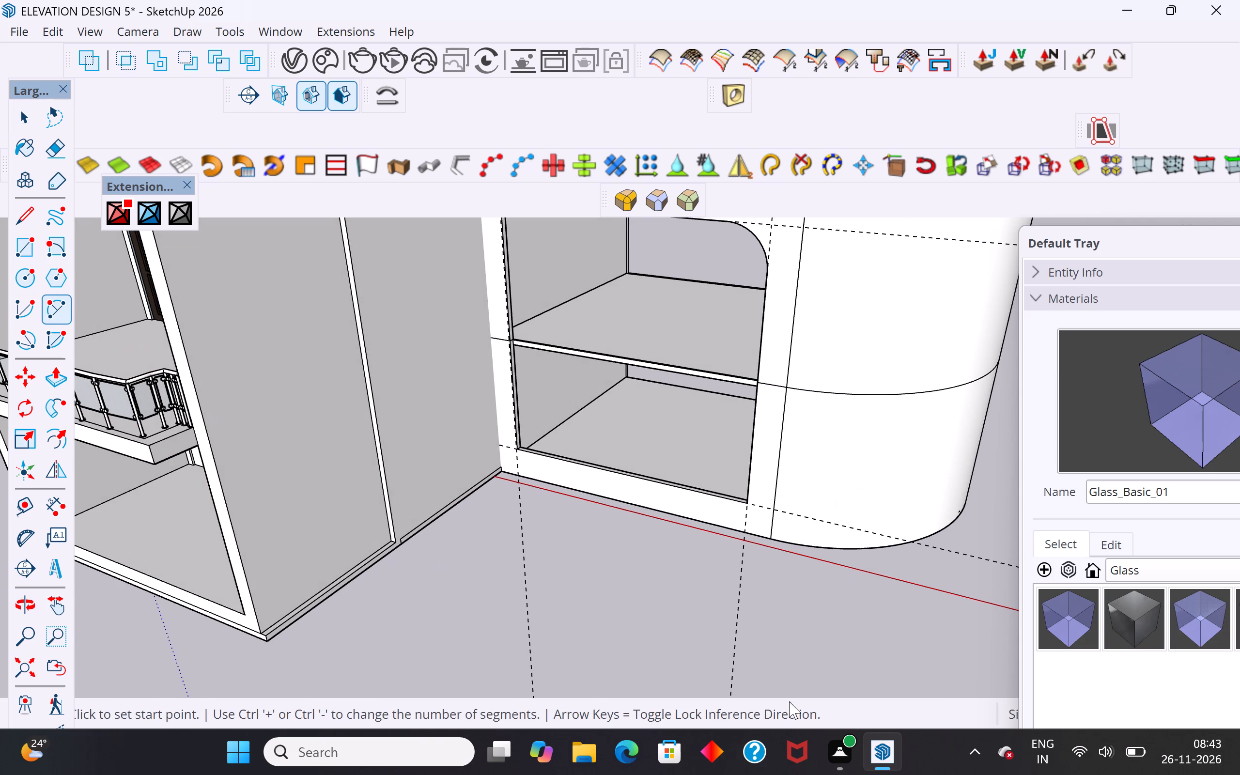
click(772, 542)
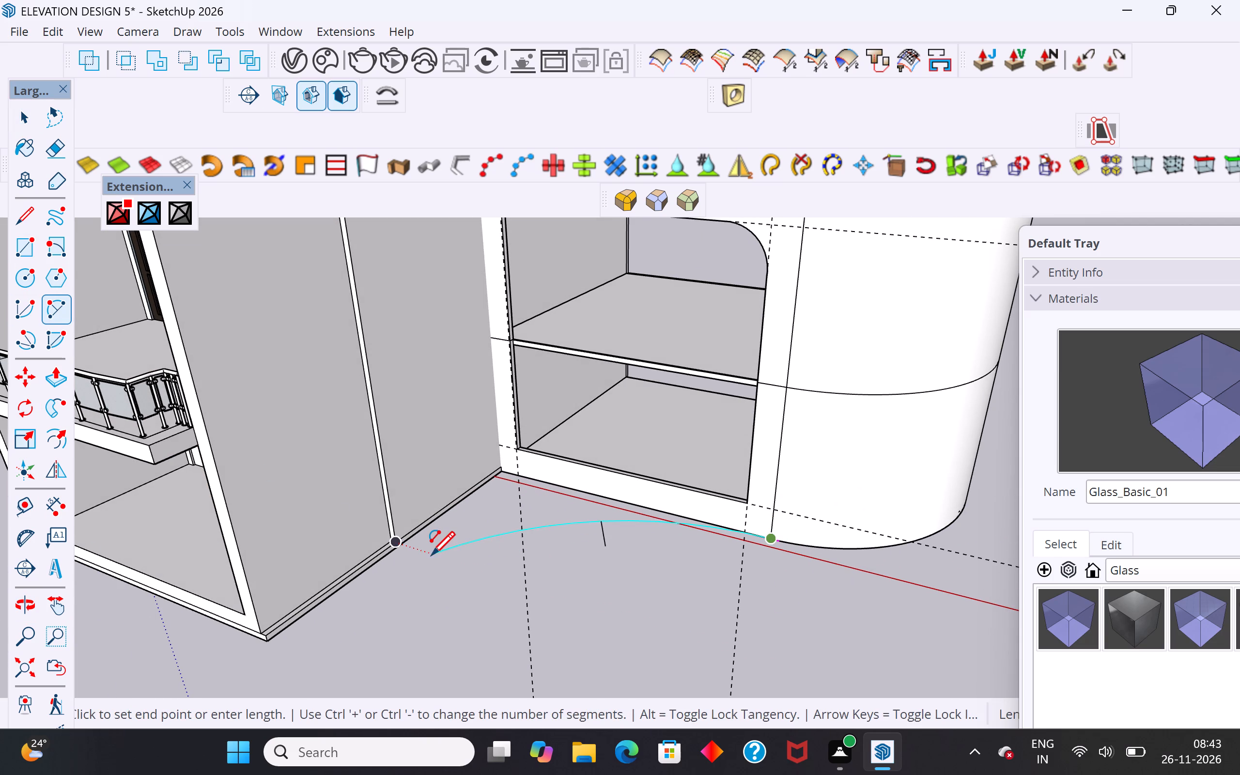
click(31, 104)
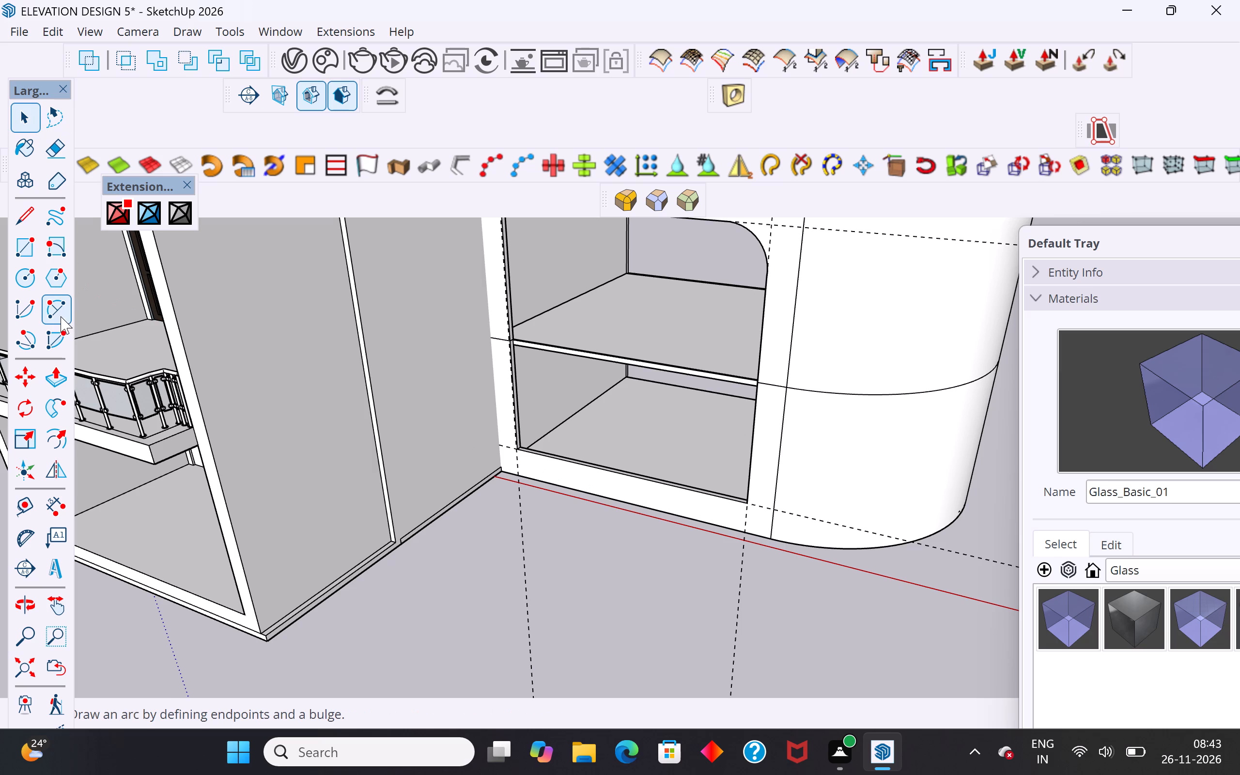
Draw an outward-bulging 2-point arc from partway around the curved wall's base to the arched block's base at the vertical trim.
click(61, 315)
middle_drag(879, 570, 900, 537)
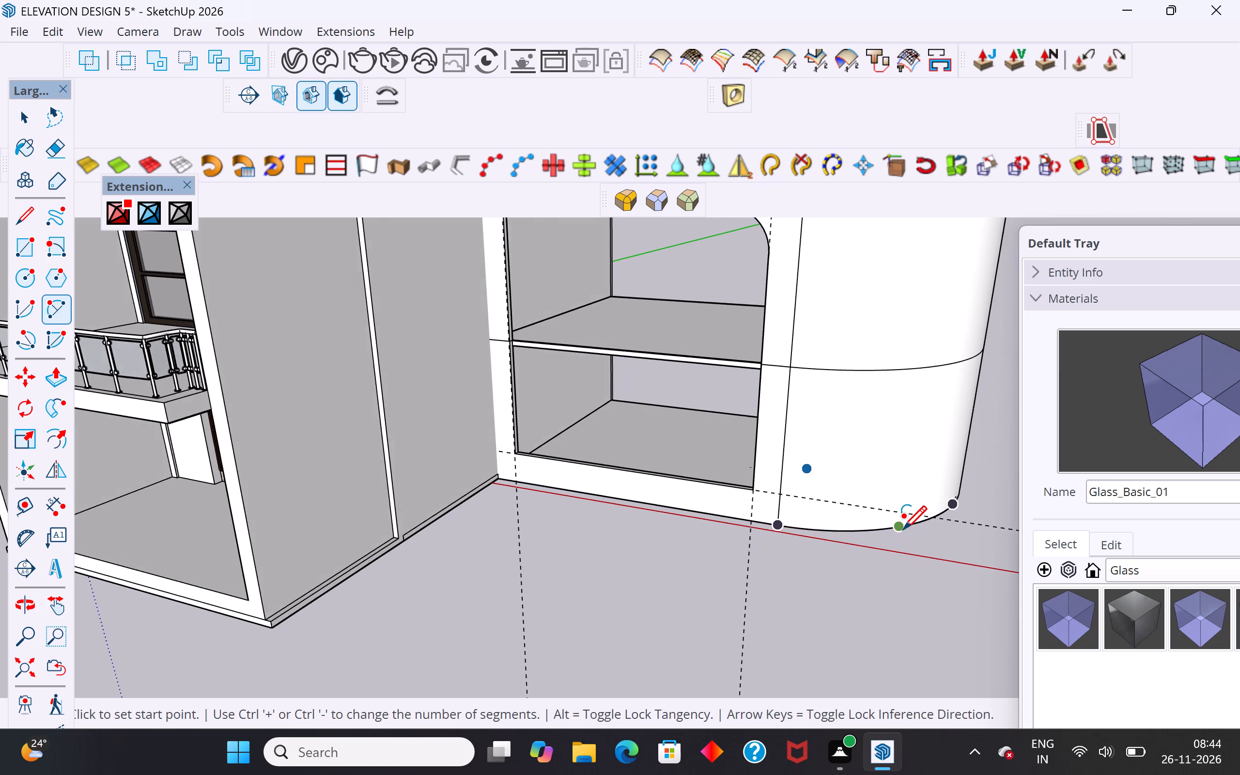
scroll(903, 532, up, 4)
click(906, 527)
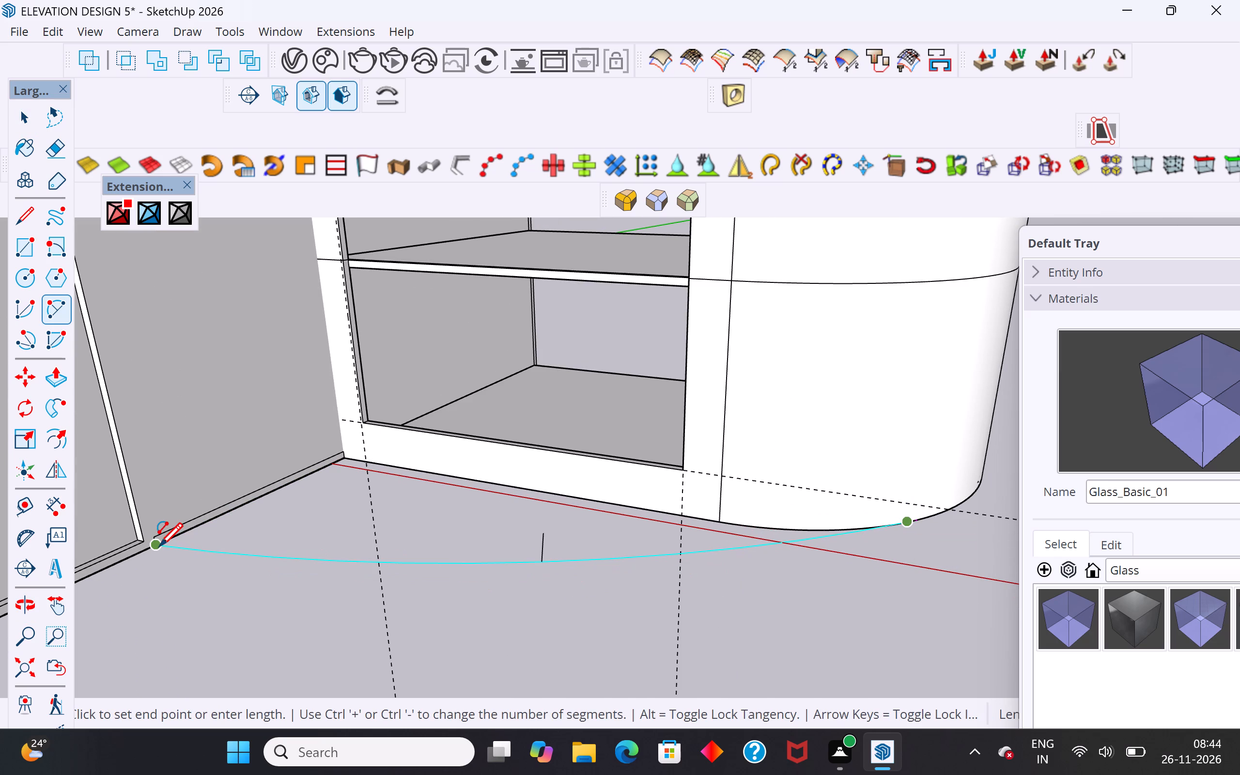
click(157, 549)
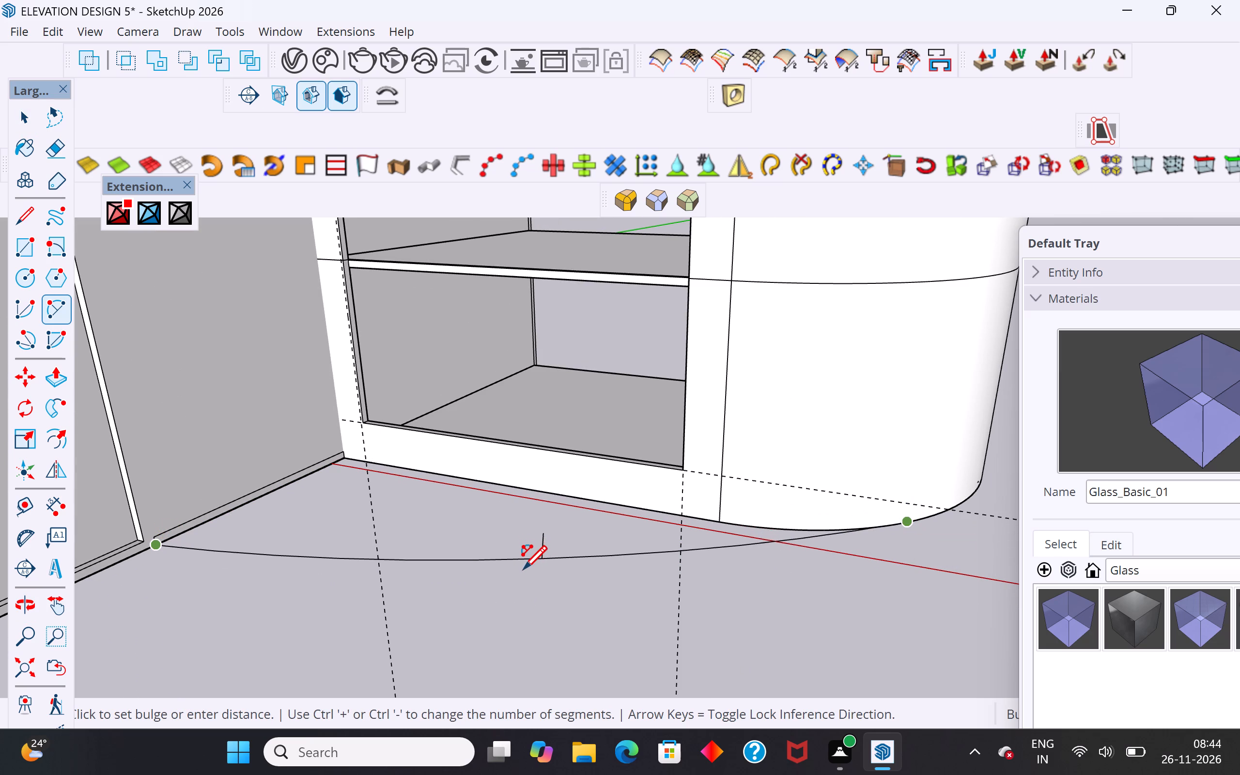
middle_drag(523, 590, 725, 742)
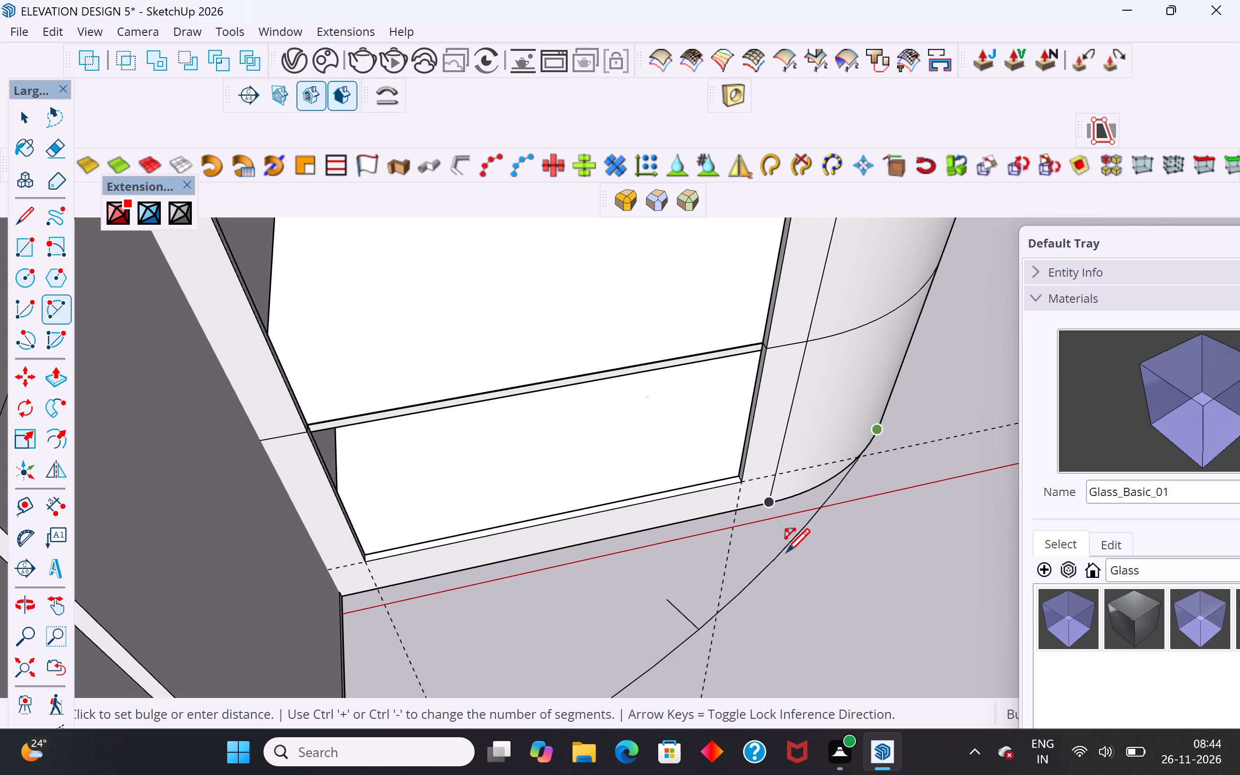
scroll(811, 576, up, 7)
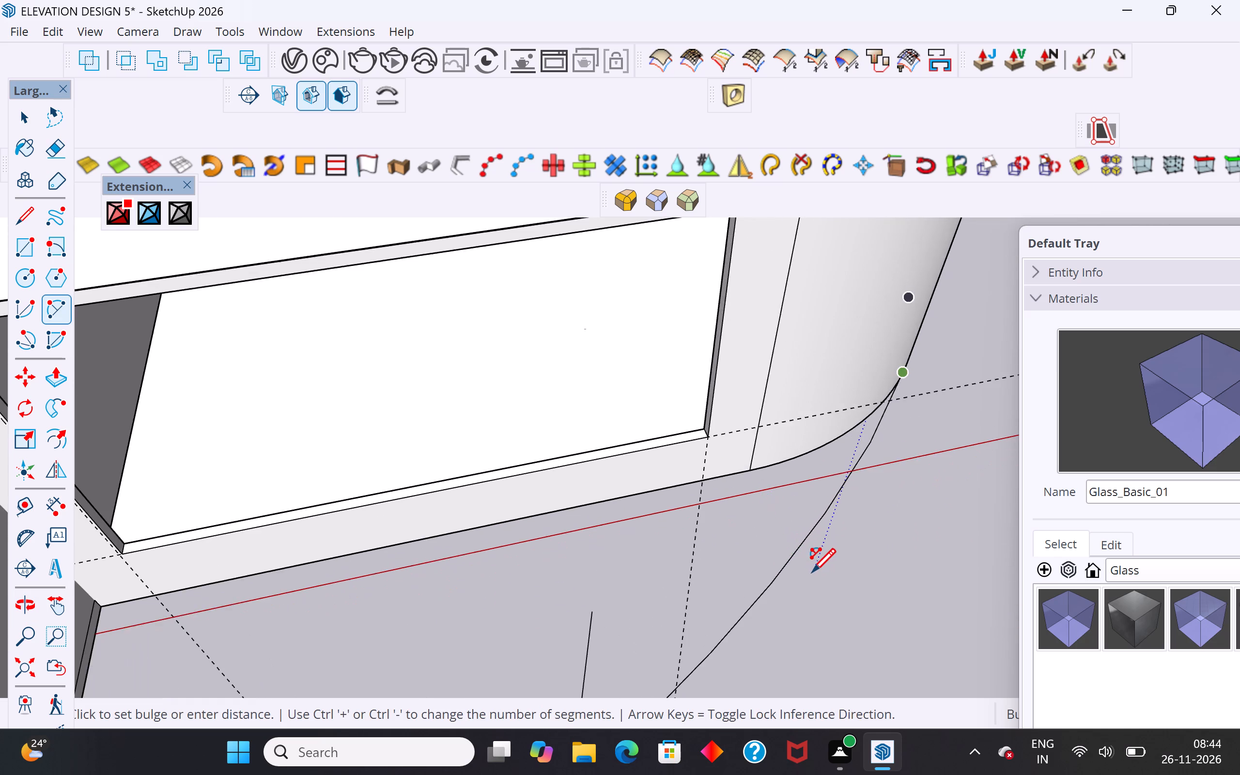
scroll(812, 574, up, 3)
middle_drag(928, 480, 952, 314)
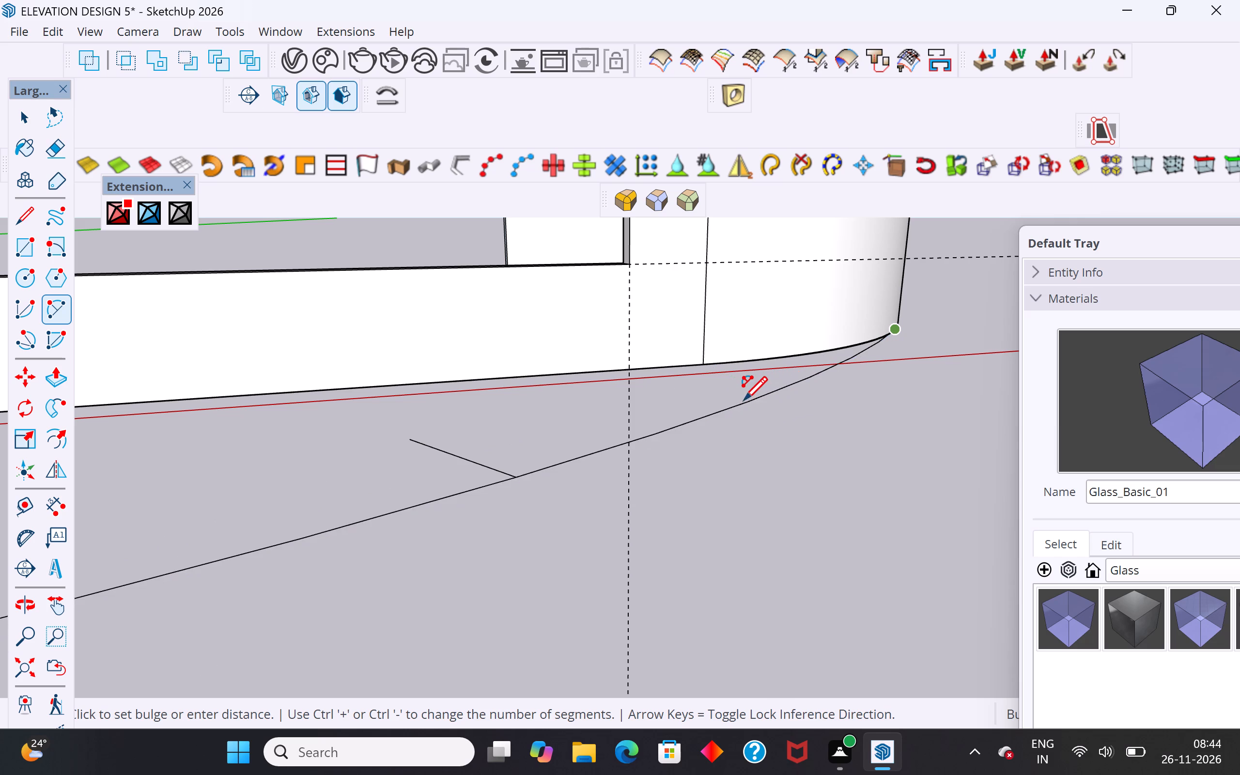
click(757, 414)
Select the new arc-bounded ground-level face and examine its shape from the front and from above.
middle_drag(854, 402, 822, 442)
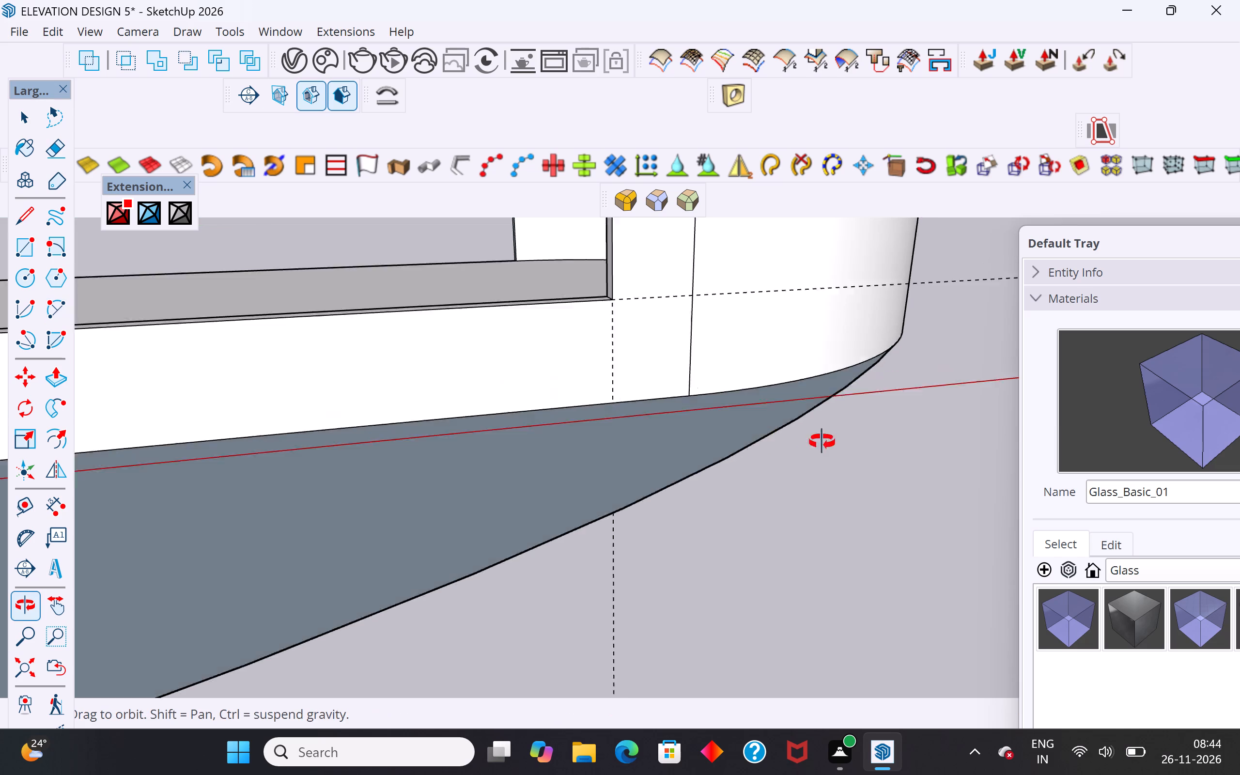
middle_drag(822, 442, 759, 488)
scroll(870, 413, down, 15)
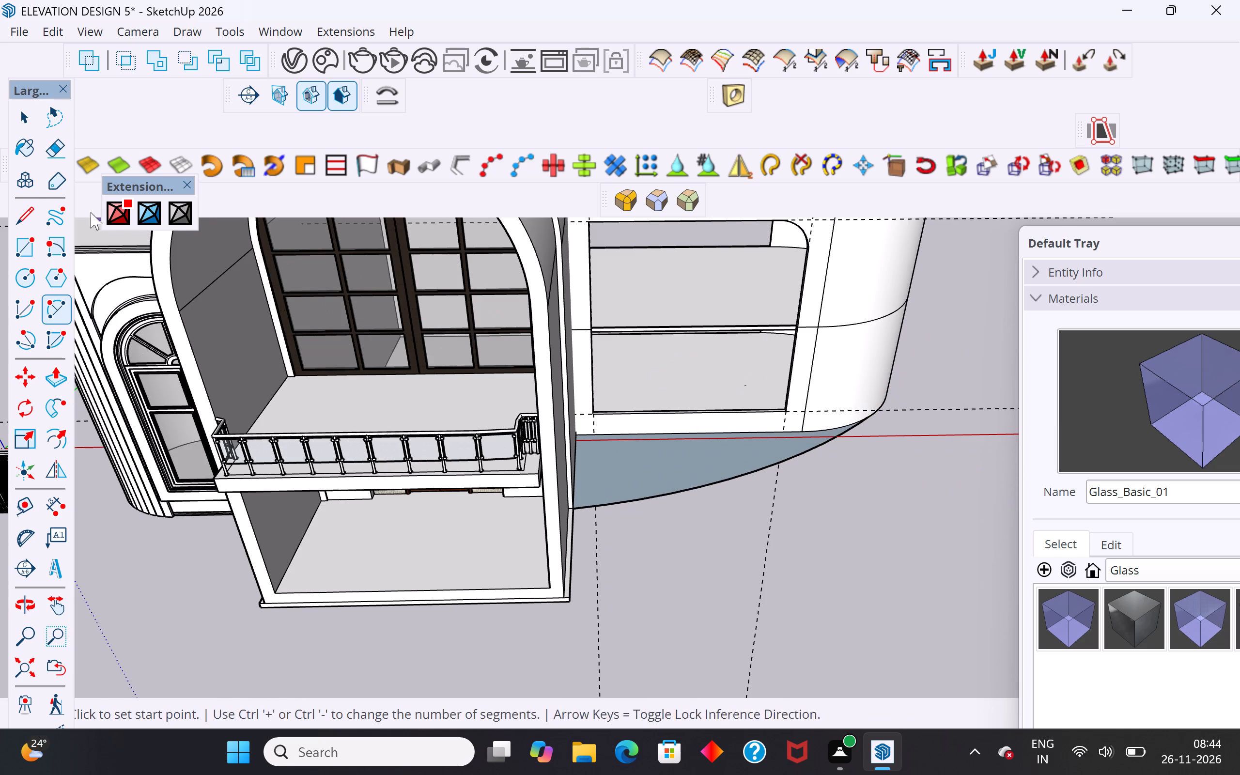
click(26, 125)
click(663, 516)
click(701, 453)
middle_drag(888, 510, 876, 512)
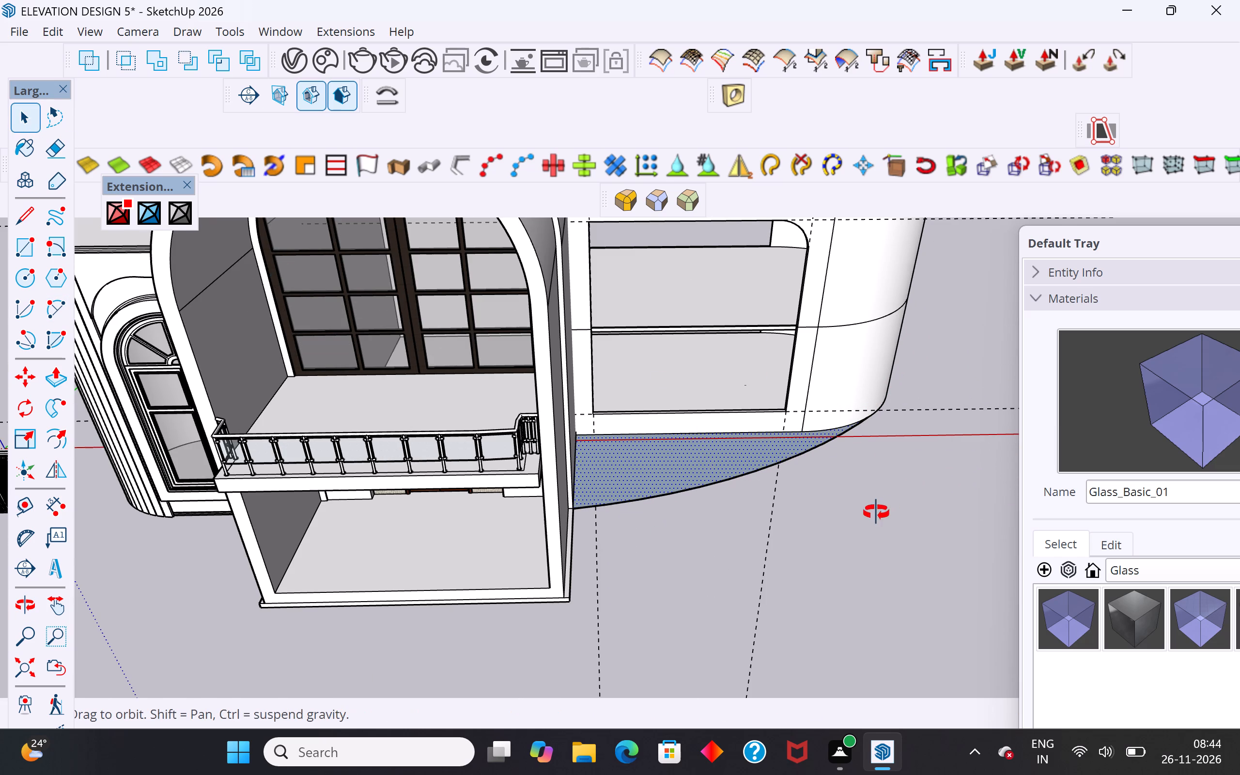
middle_drag(876, 512, 762, 465)
scroll(762, 465, down, 1)
scroll(732, 515, up, 3)
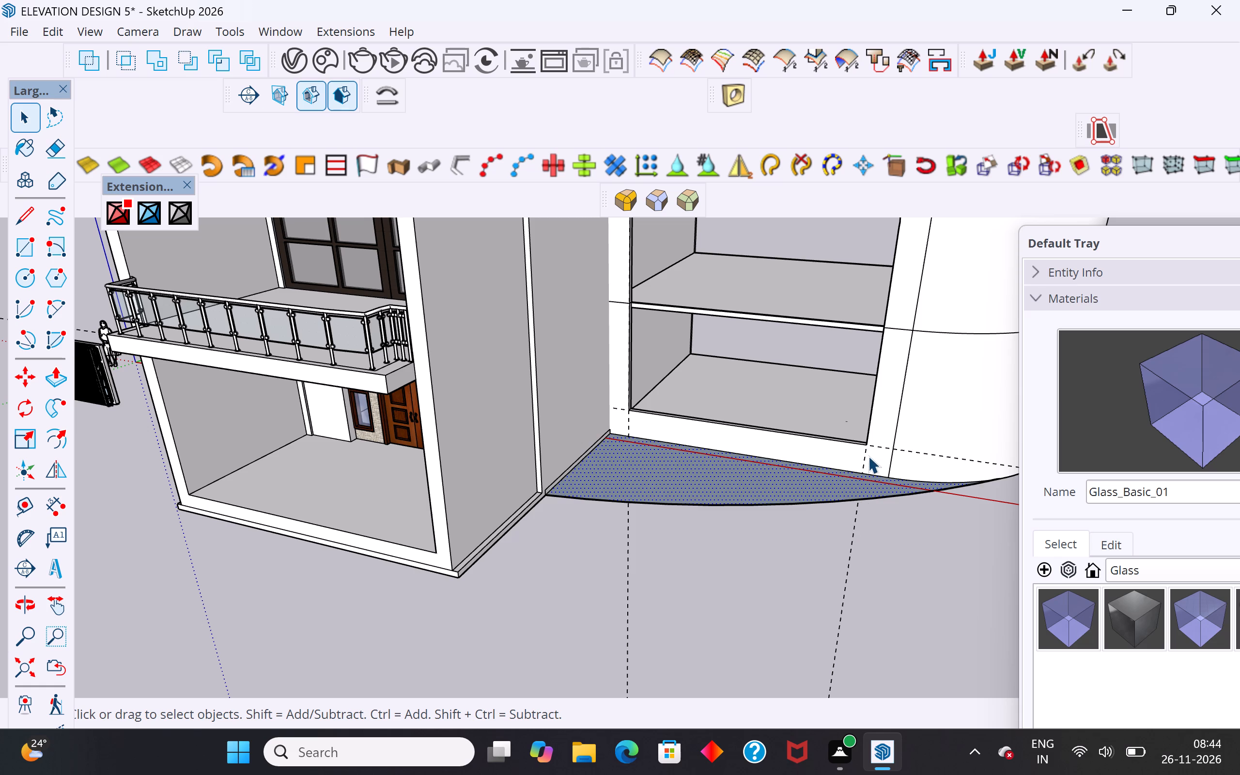
middle_drag(961, 480, 739, 637)
scroll(623, 473, down, 3)
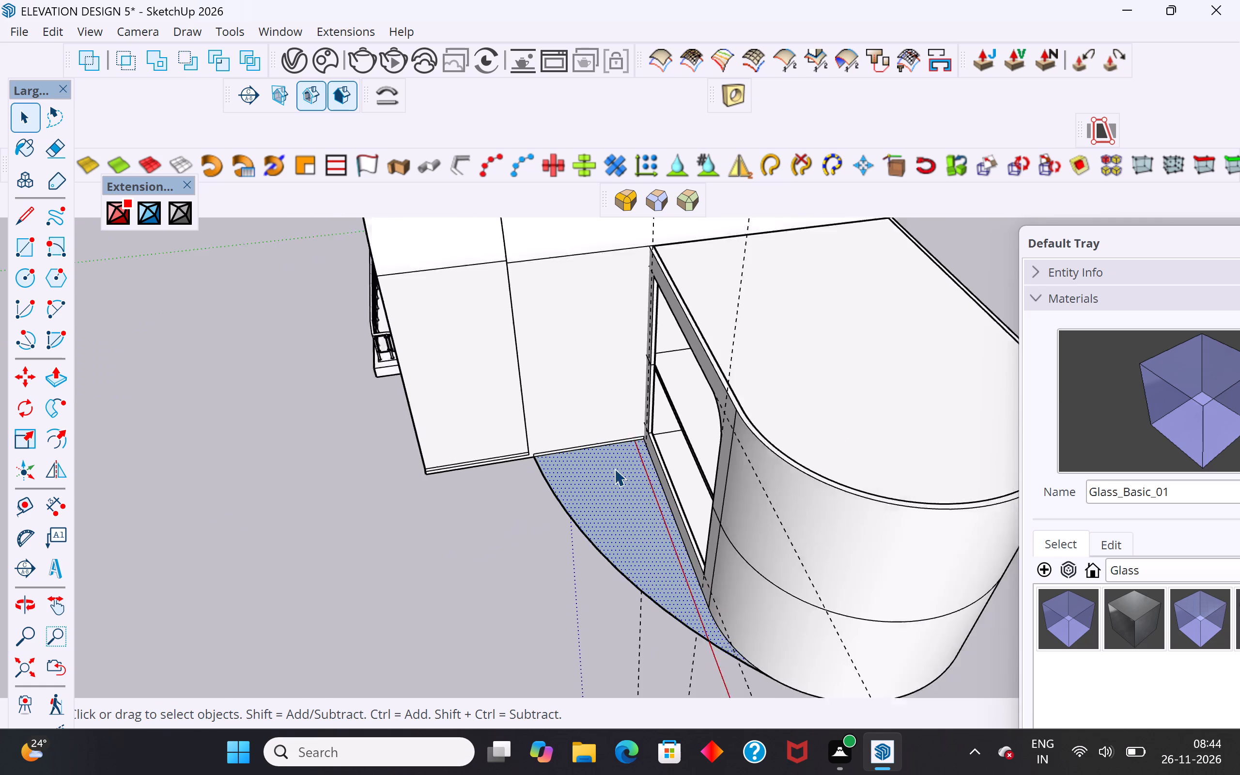
scroll(614, 468, down, 2)
middle_drag(645, 579, 595, 648)
scroll(607, 628, up, 1)
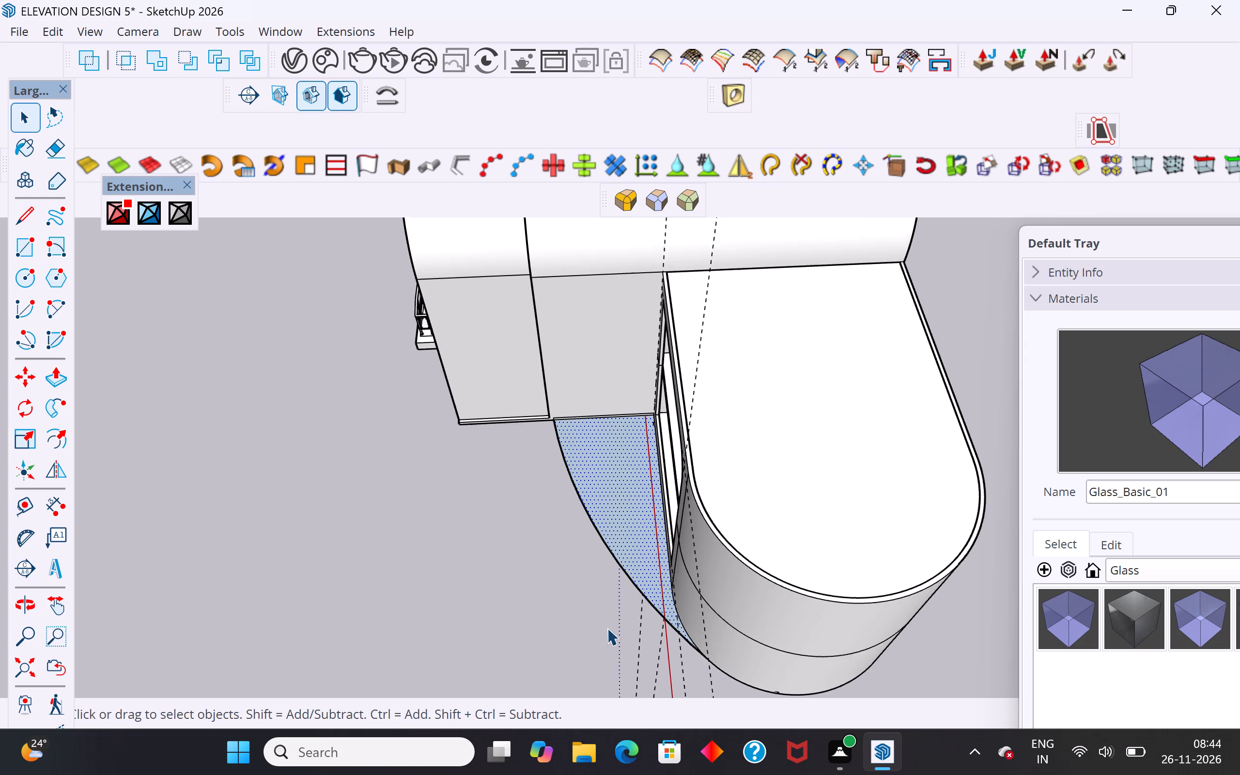
scroll(607, 628, up, 2)
middle_drag(684, 488, 680, 545)
scroll(890, 404, down, 3)
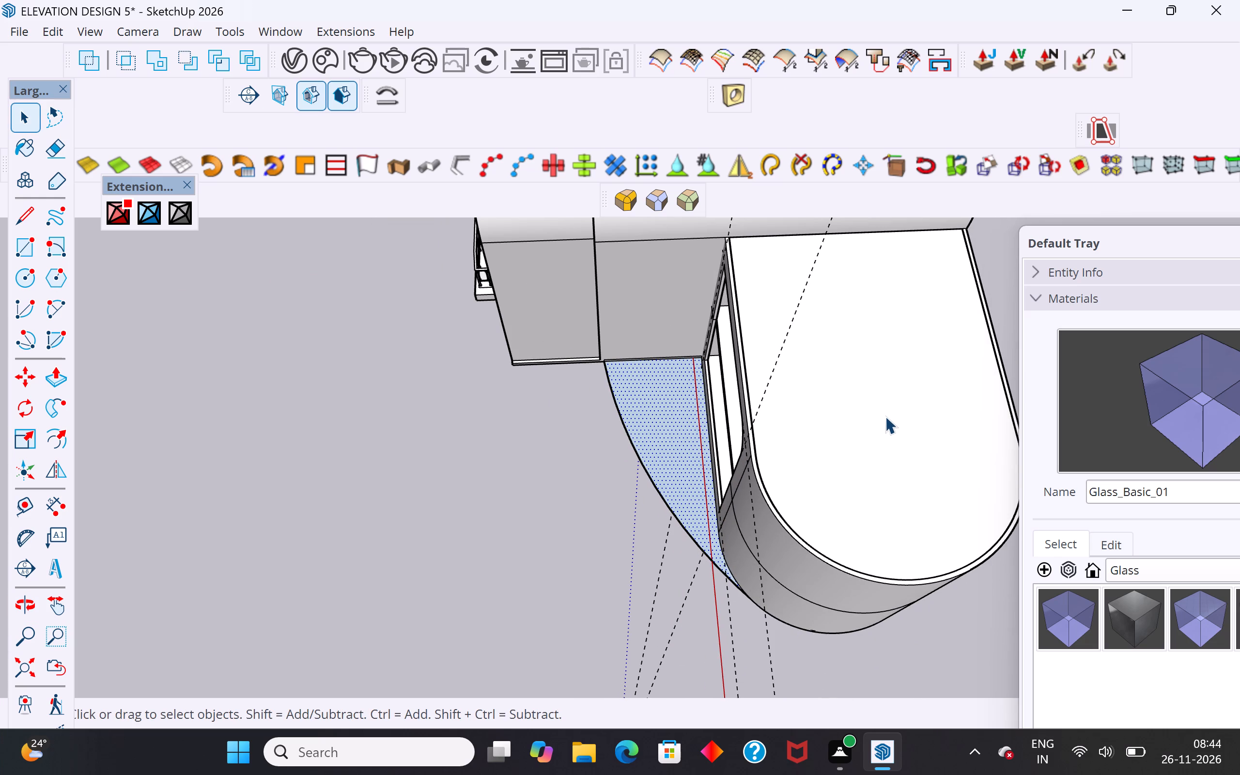
scroll(861, 425, up, 2)
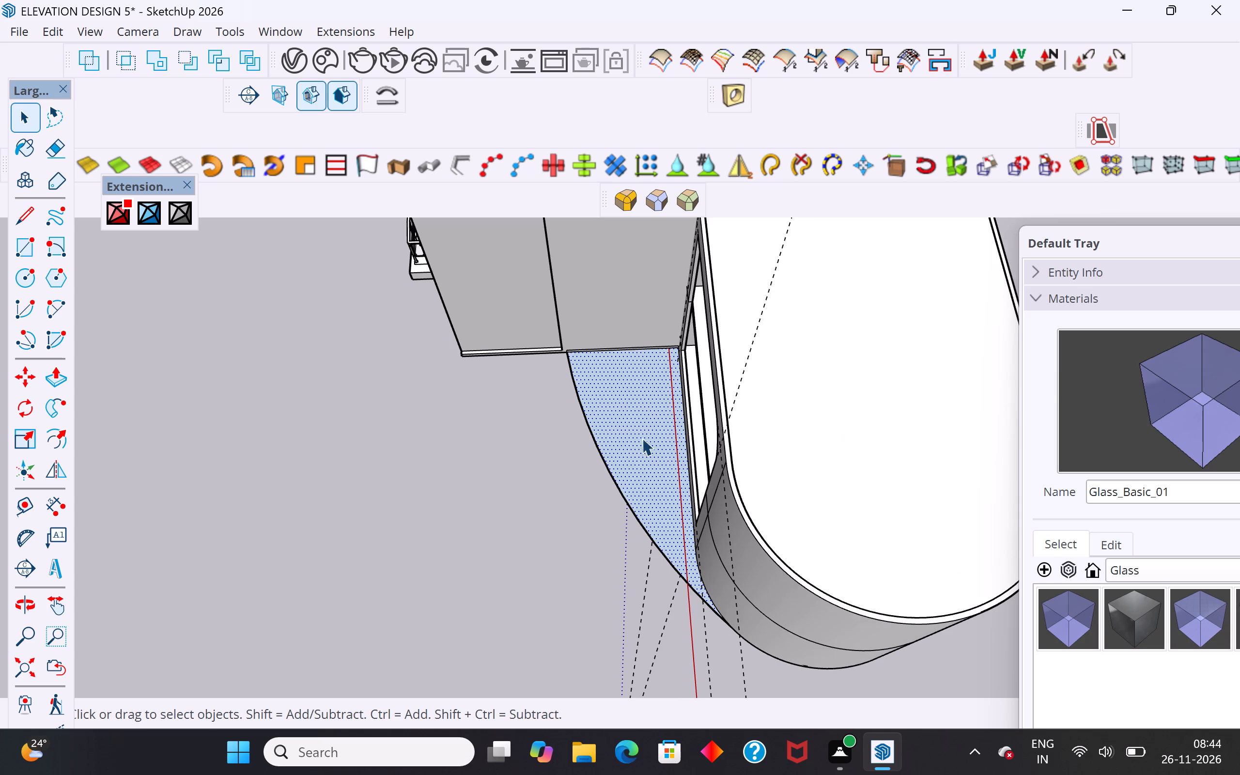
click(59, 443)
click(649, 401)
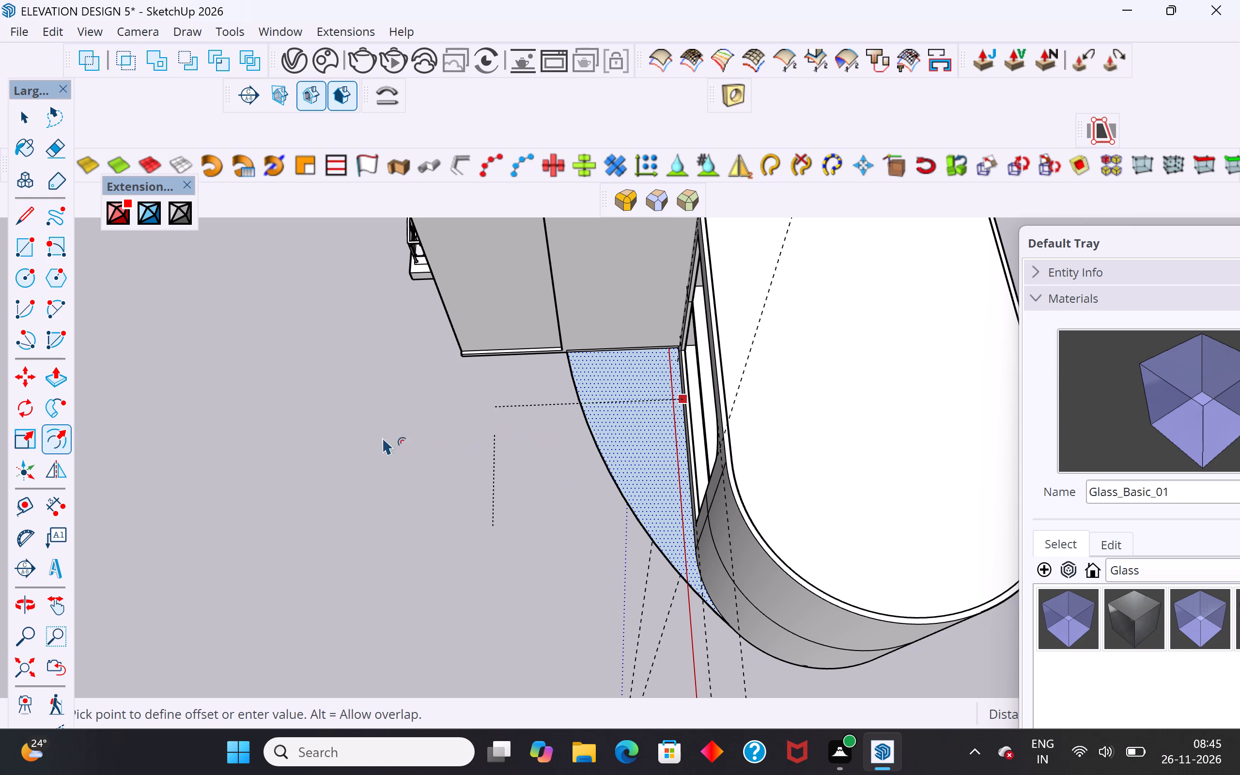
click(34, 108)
Offset the arc-bounded ground-level face outward by a narrow band past its curved edge.
click(23, 416)
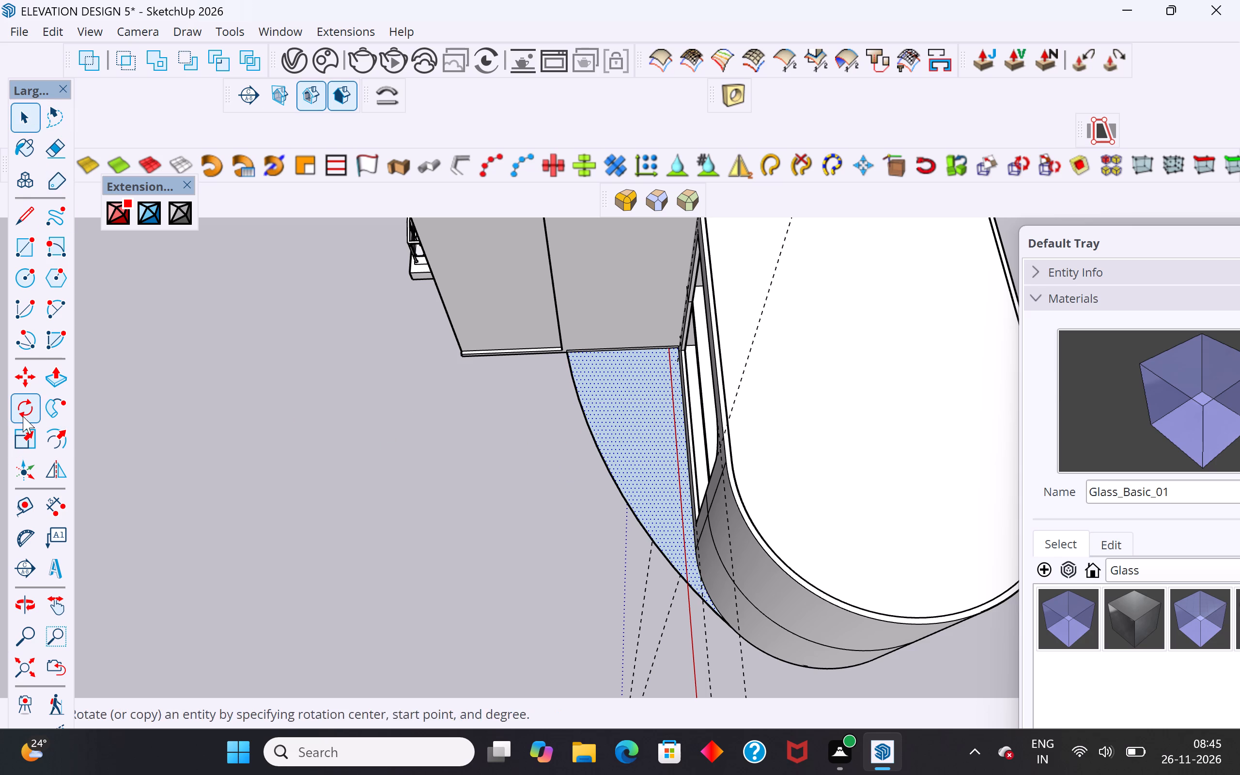
click(51, 442)
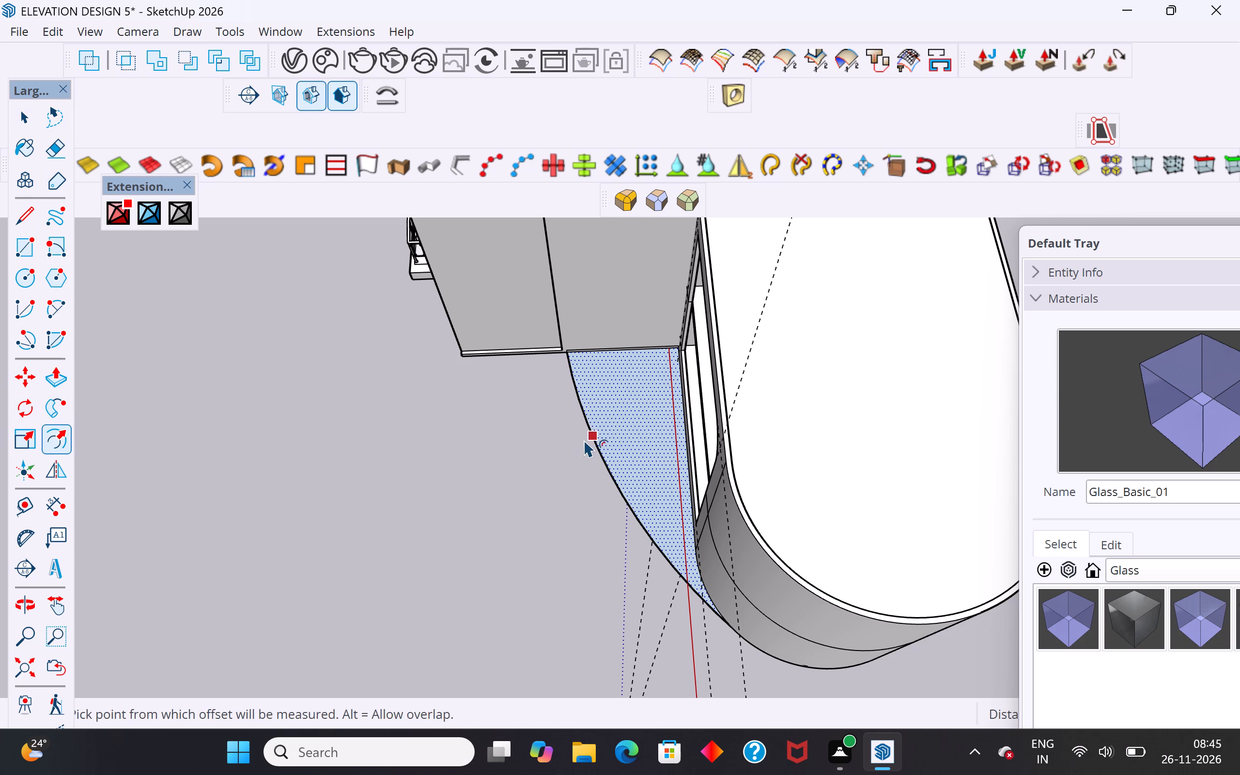
click(584, 439)
scroll(579, 441, down, 1)
middle_drag(579, 441, 592, 449)
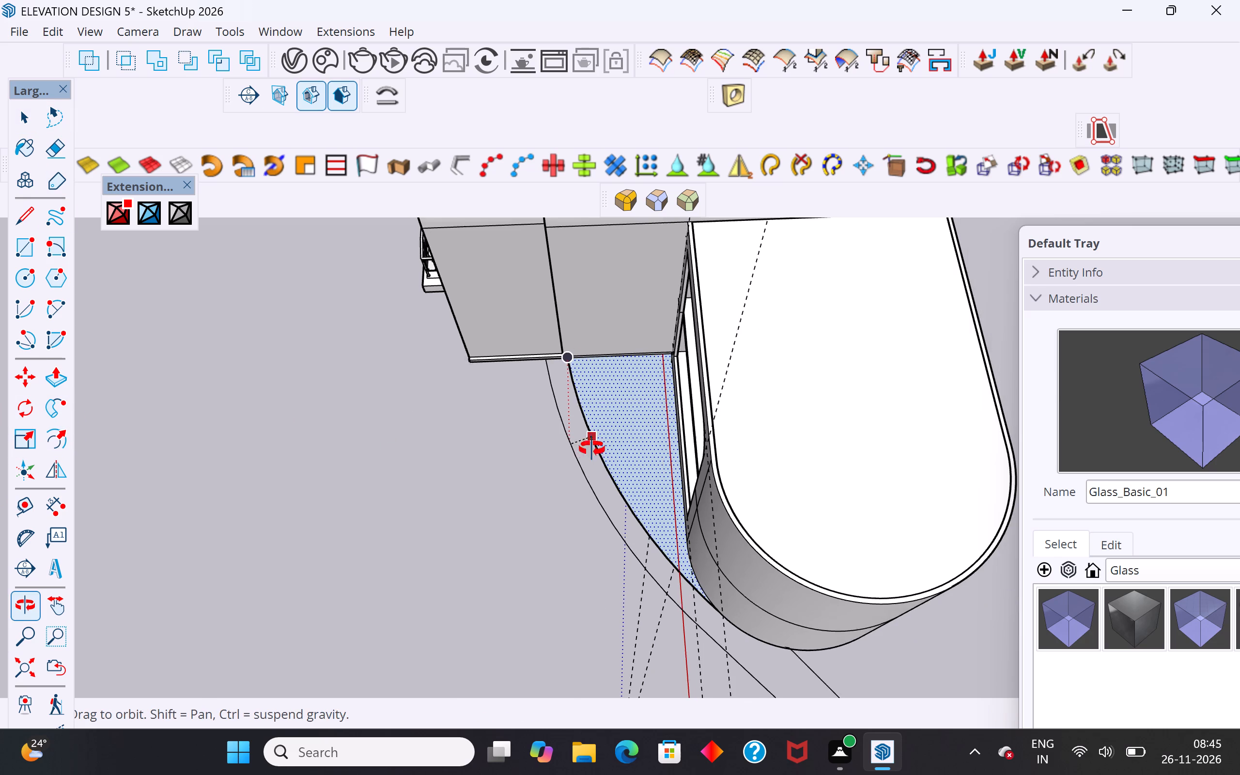
middle_drag(592, 449, 742, 463)
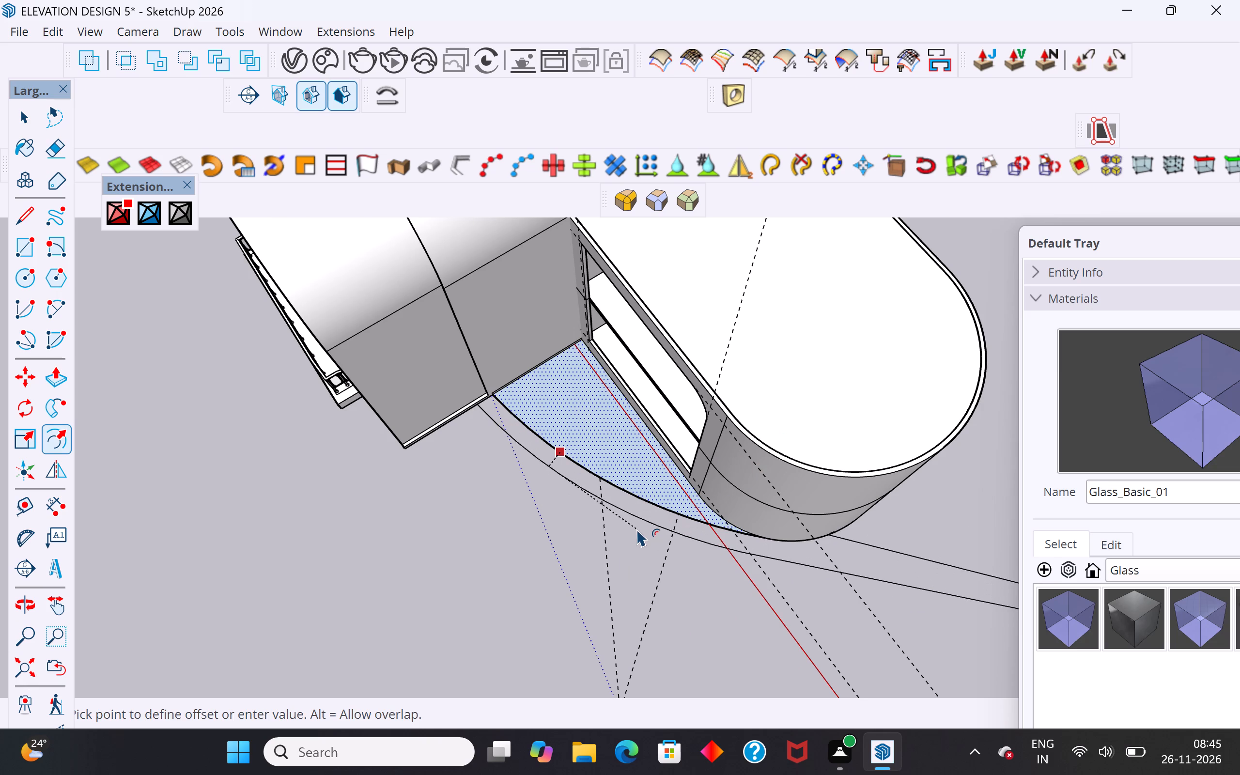
click(658, 533)
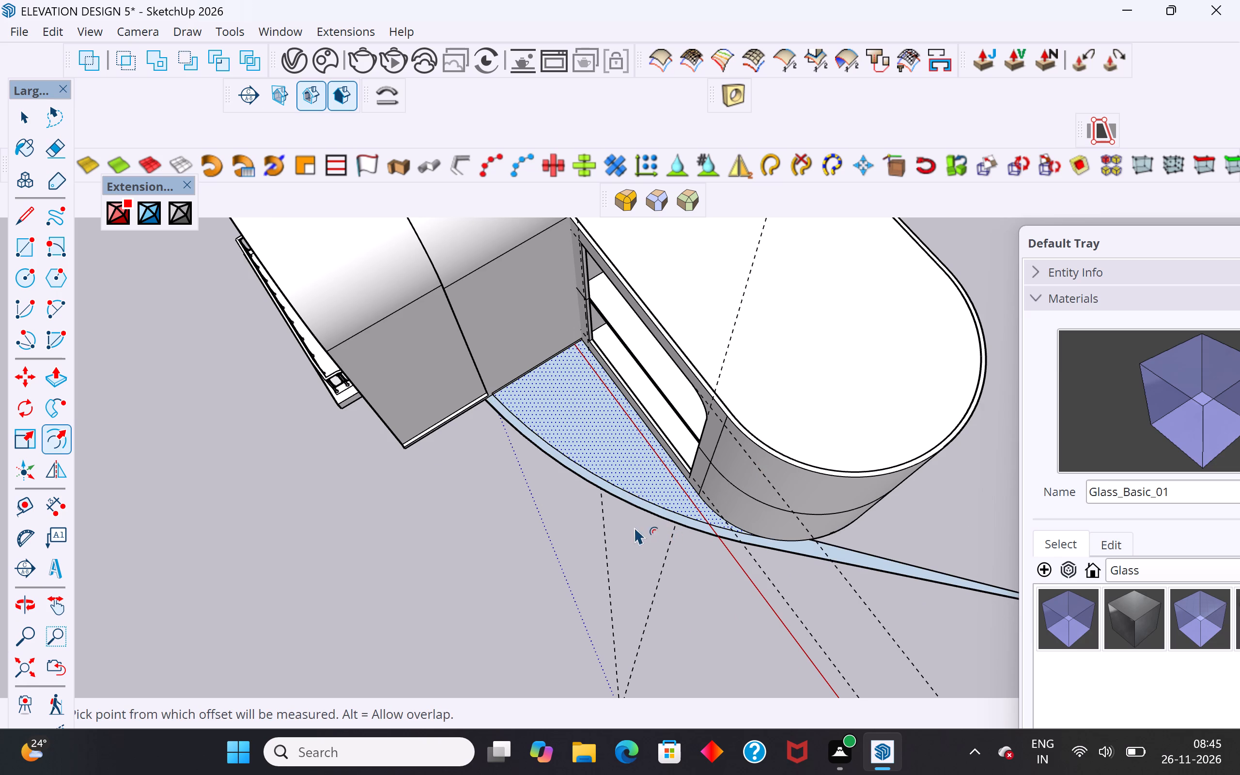
Draw a shallow 2-point arc from the curved wall's base to the outer offset curve, following the rounded wall.
click(60, 312)
scroll(793, 546, up, 3)
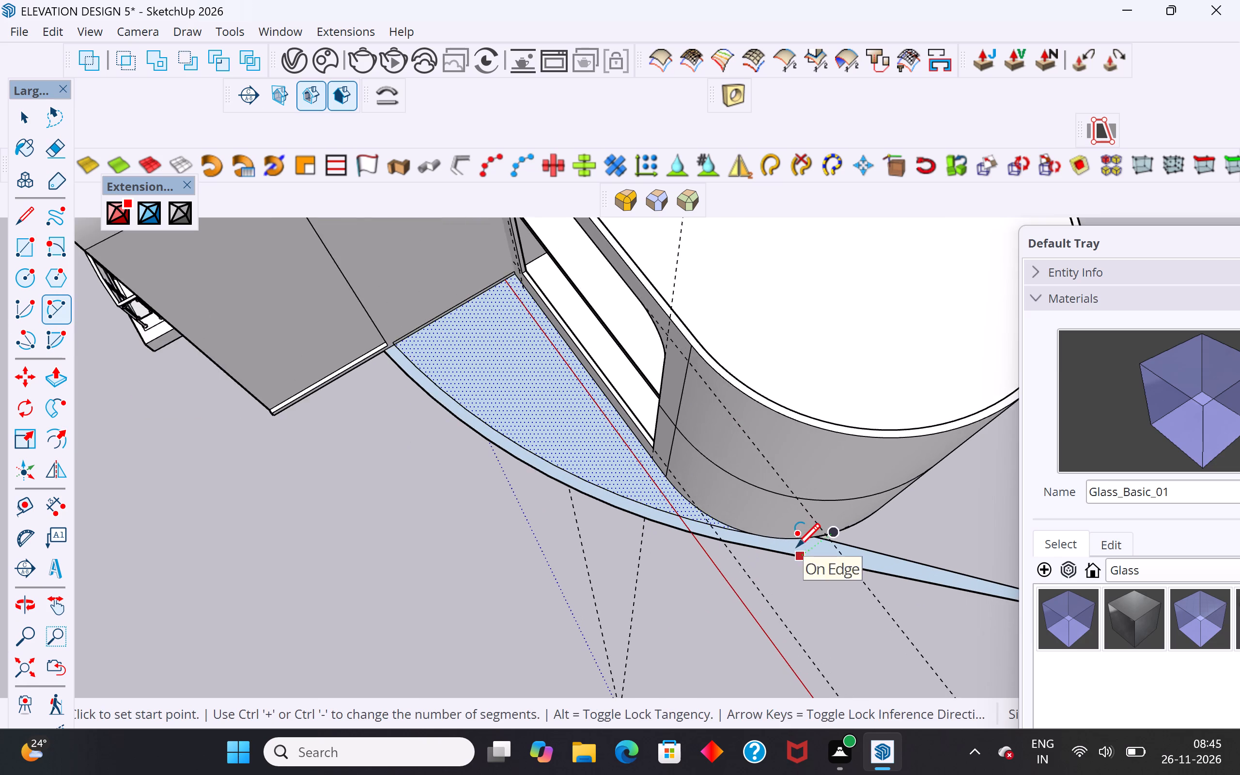
scroll(796, 549, up, 2)
click(823, 536)
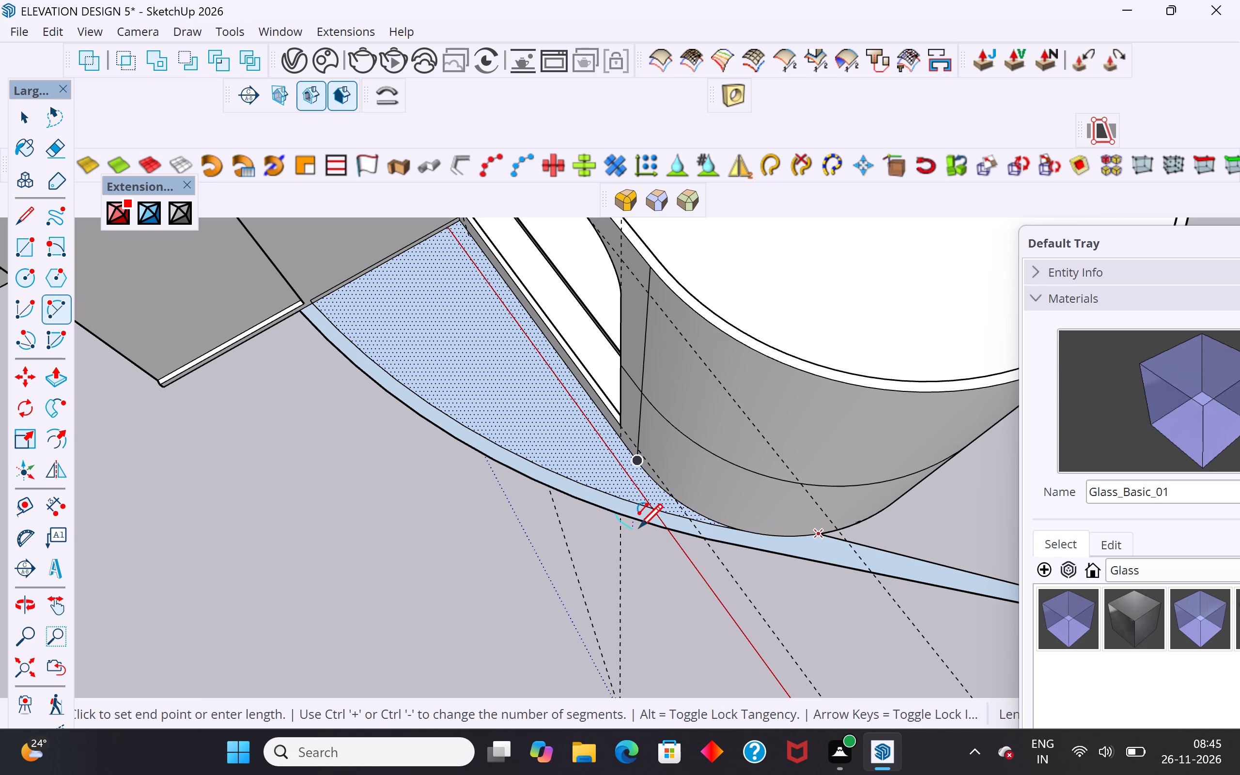
click(623, 517)
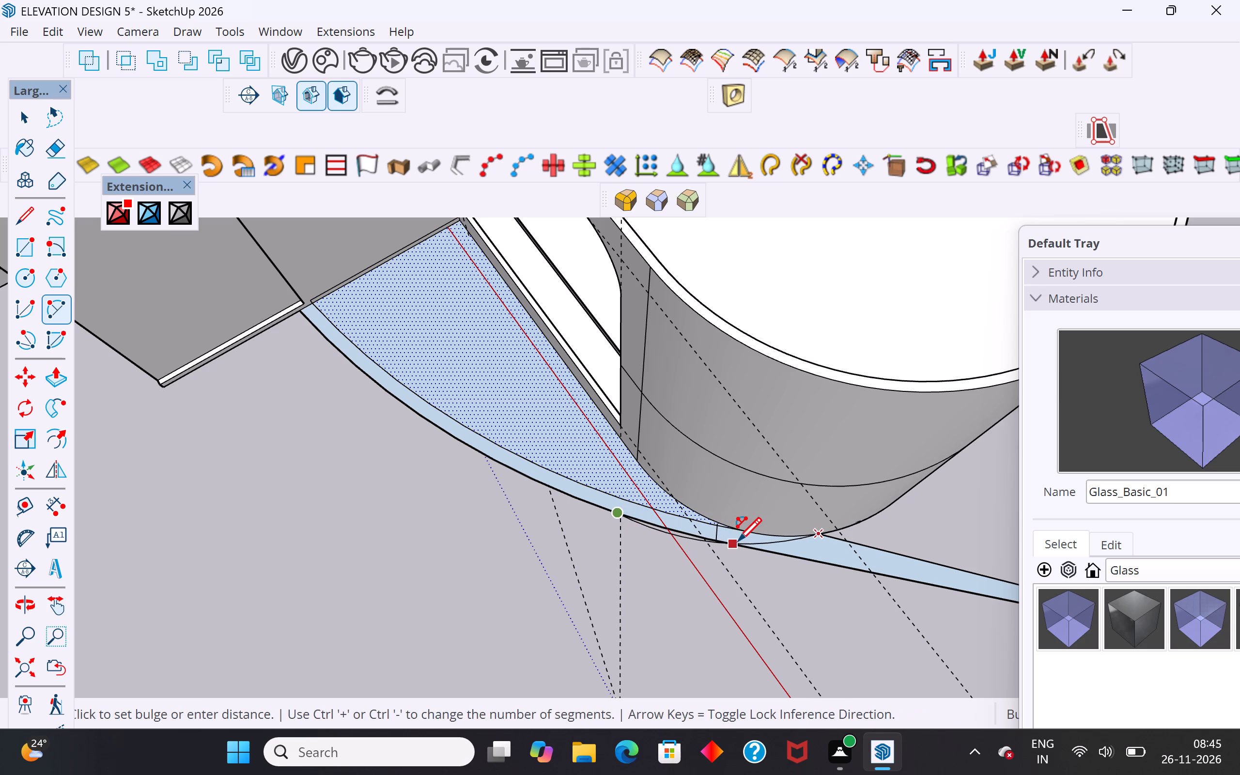
click(675, 531)
Delete the leftover pointed offset face and its two straight edges extending beyond the curved wall.
click(20, 109)
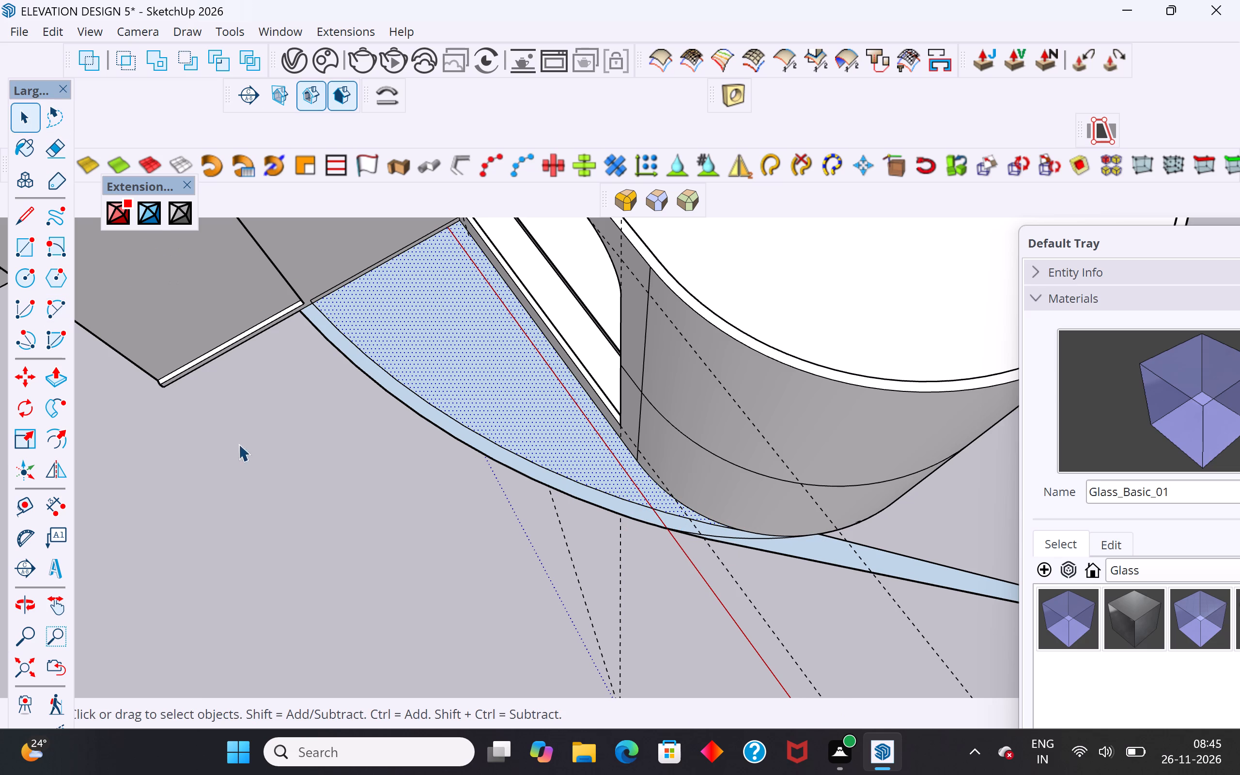
click(349, 583)
click(815, 545)
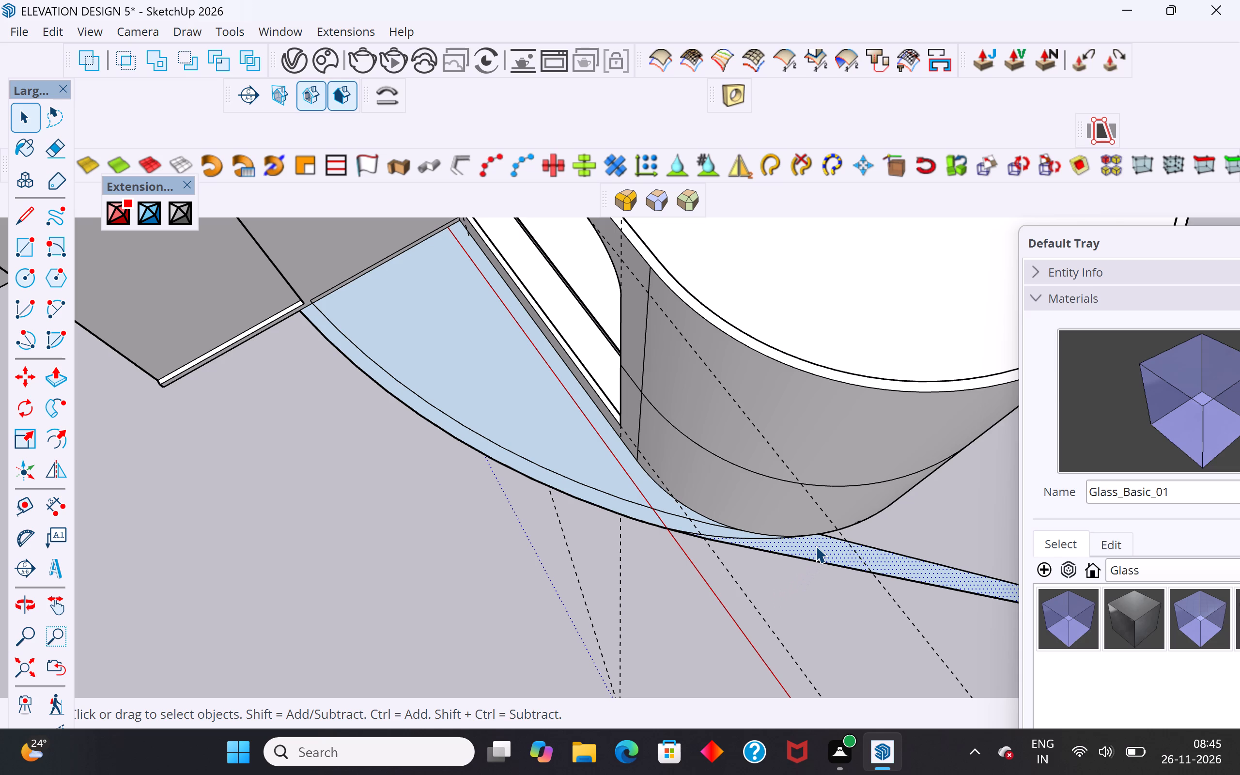
key(Delete)
click(823, 558)
click(823, 559)
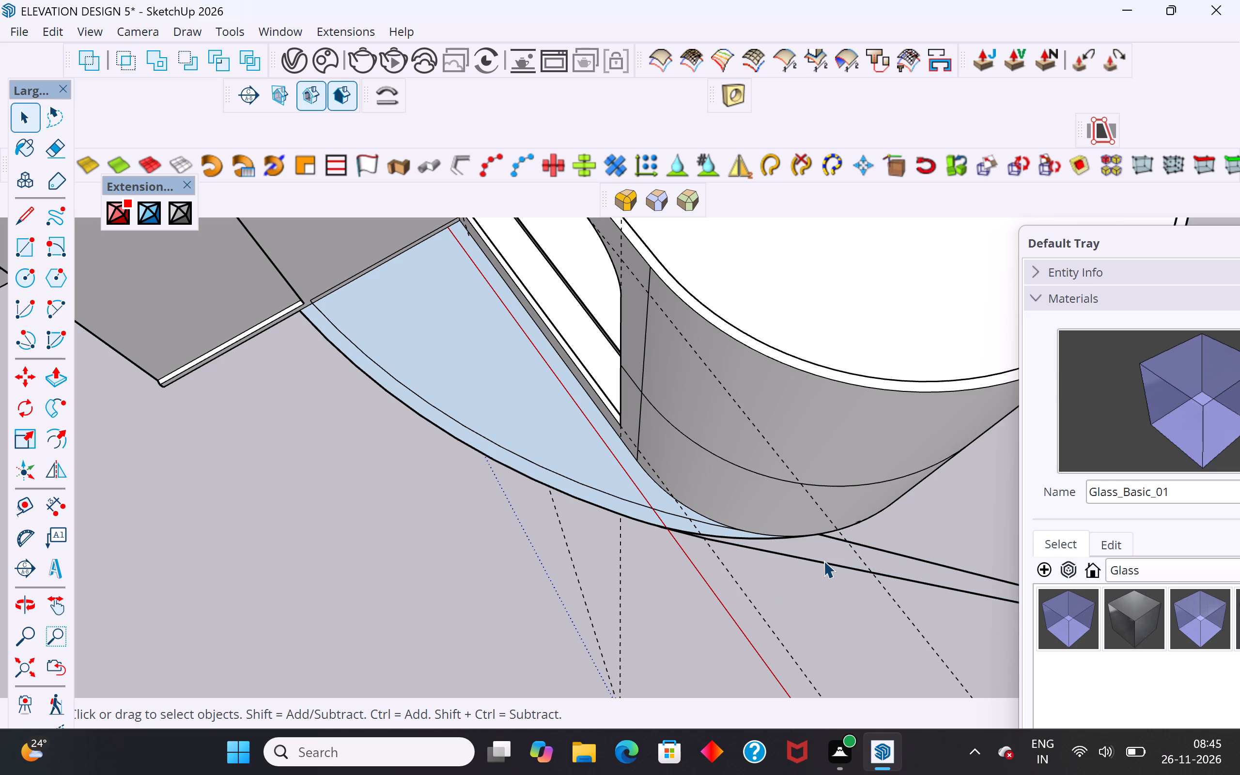
click(823, 560)
key(Delete)
click(854, 543)
key(Delete)
Delete the dashed guide lines crossing the ground in front of the curved block.
drag(907, 567, 897, 588)
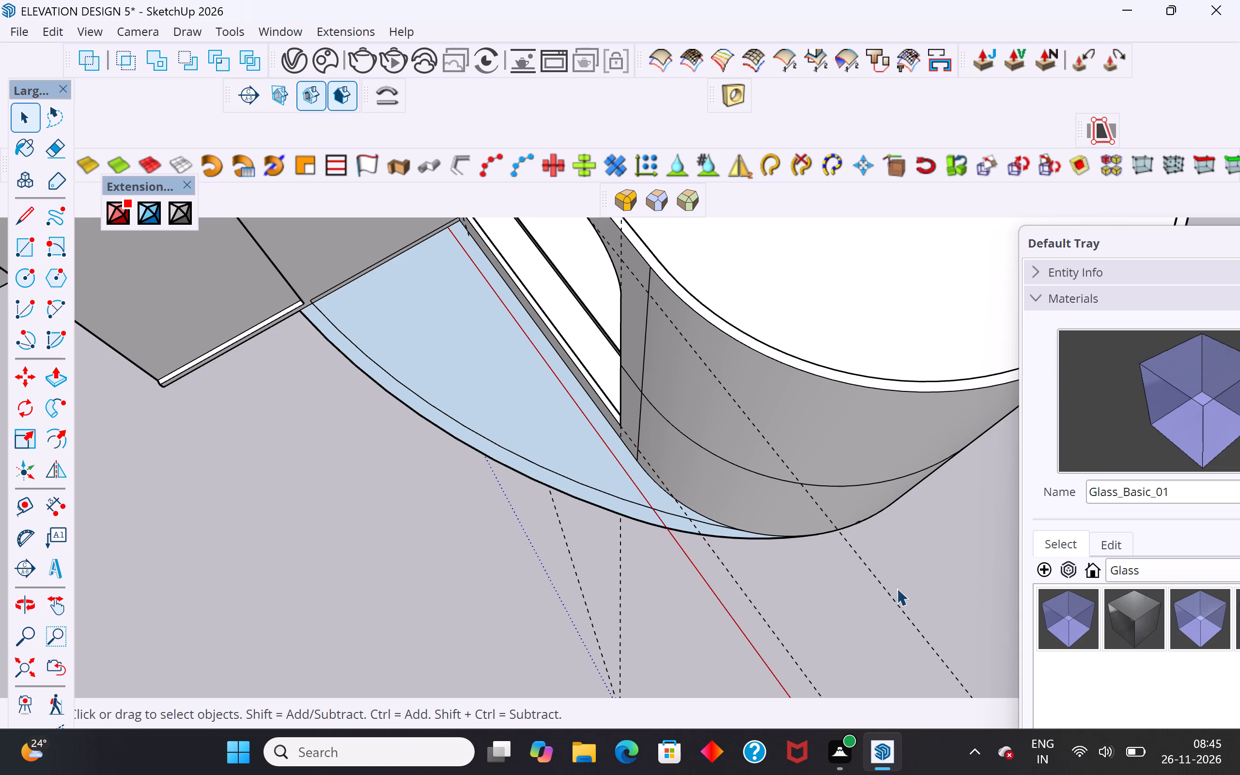
drag(897, 588, 858, 627)
key(Delete)
drag(778, 621, 727, 649)
key(Delete)
drag(634, 600, 531, 663)
key(Delete)
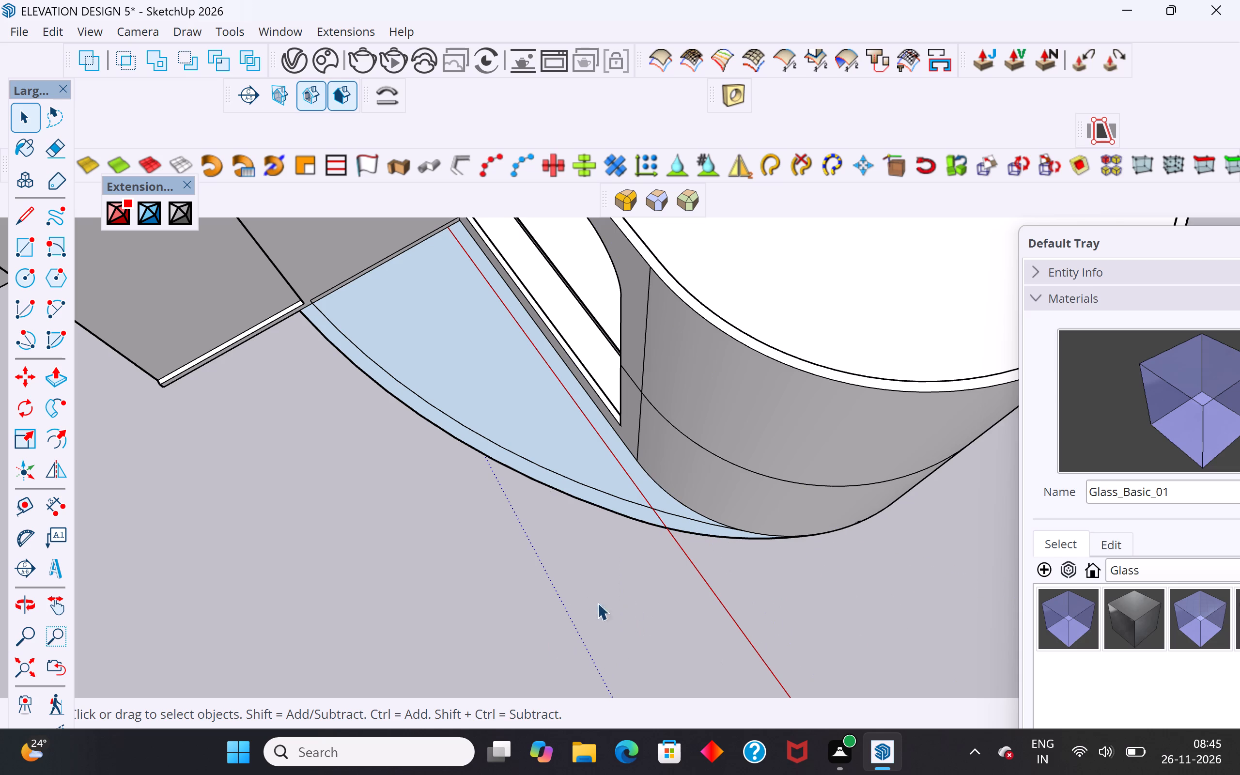
Delete the inner arc edge so the ground-level face and its offset band form a single face.
scroll(843, 495, down, 4)
middle_drag(736, 525, 807, 477)
scroll(597, 506, up, 4)
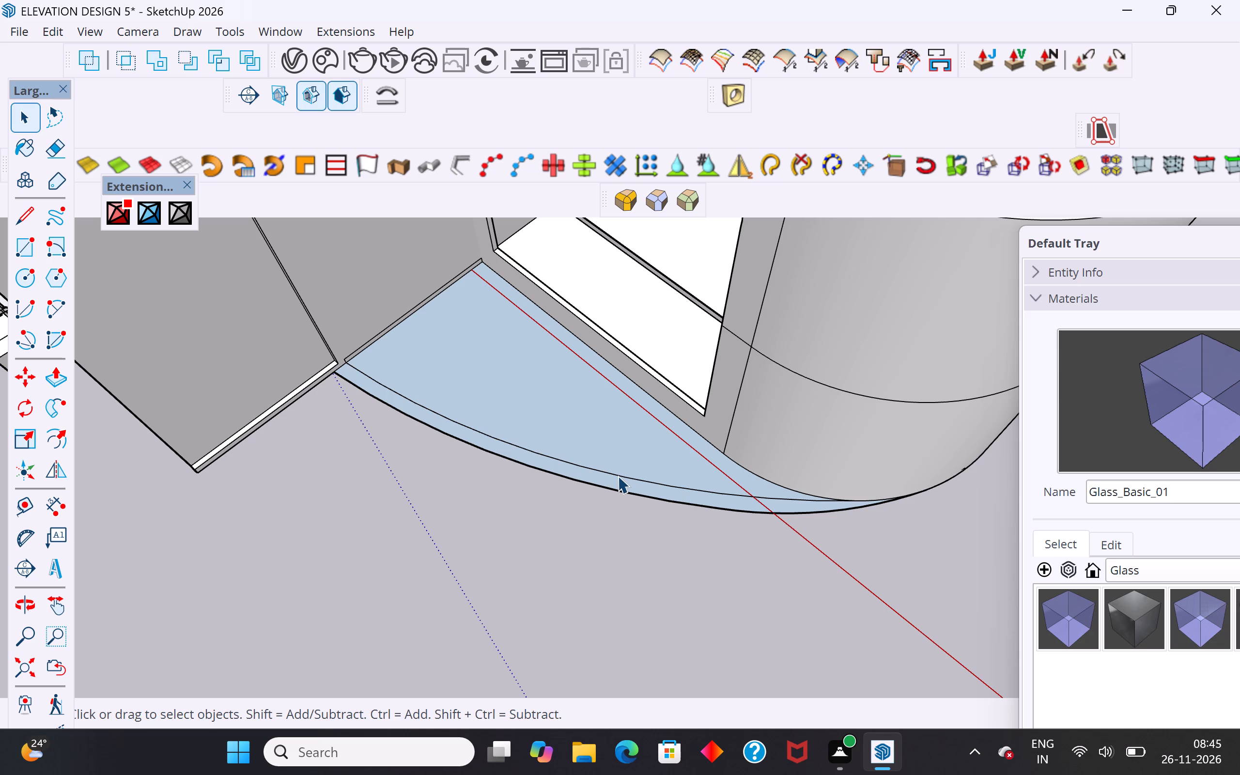
click(618, 476)
key(Delete)
Push/Pull the merged ground-level face up to the inner corner point where the arched block meets the curved block.
click(624, 462)
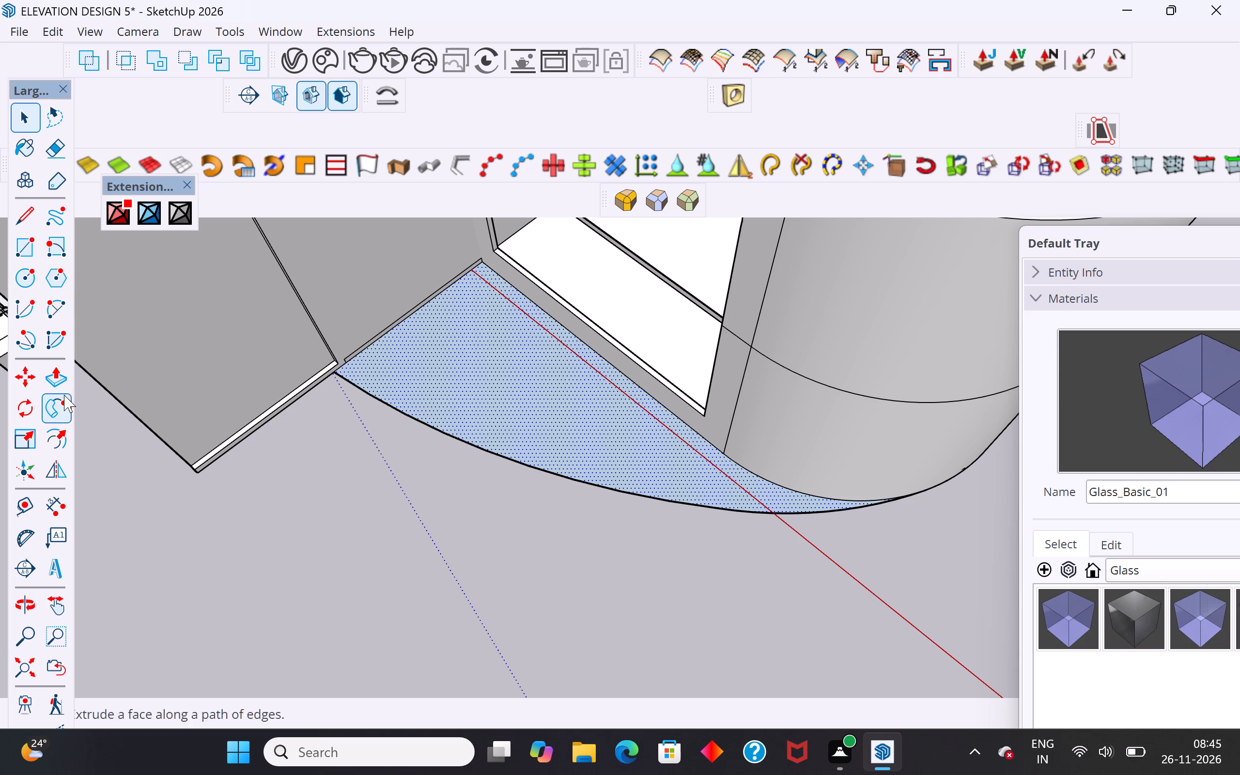
click(62, 376)
scroll(533, 231, up, 9)
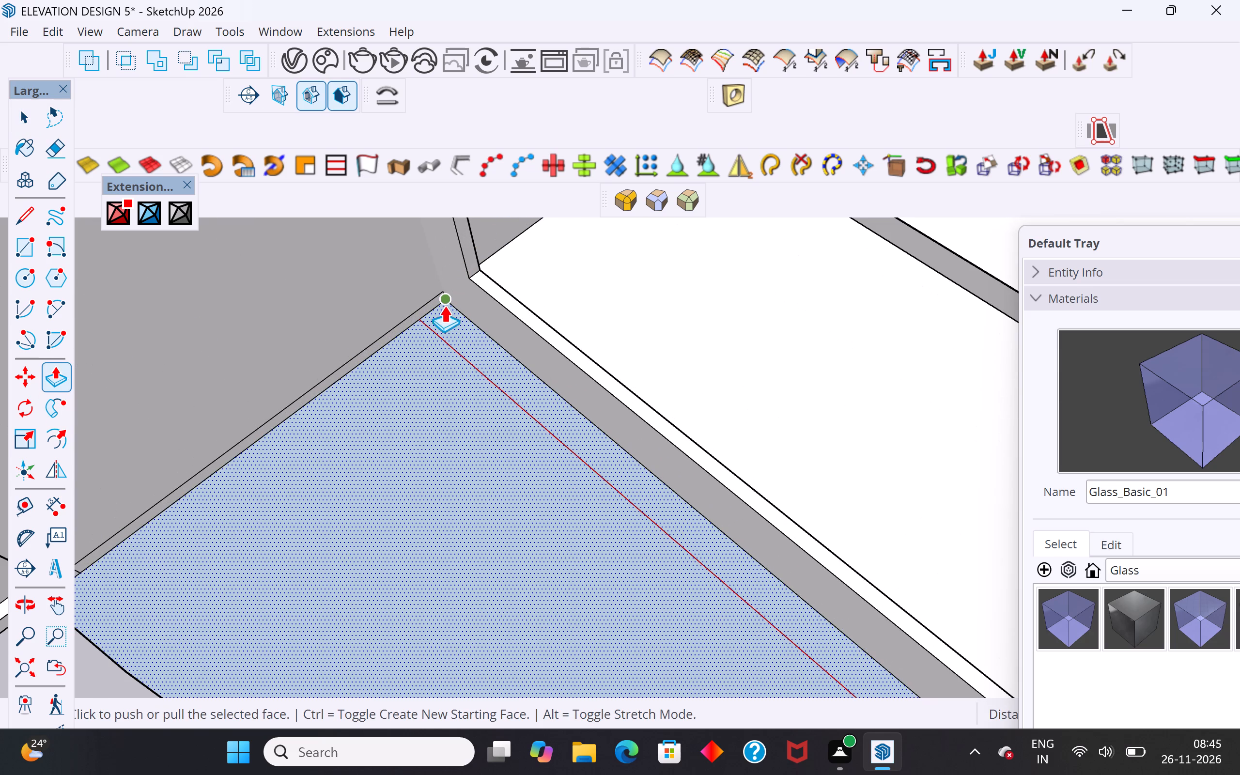
click(442, 307)
click(443, 292)
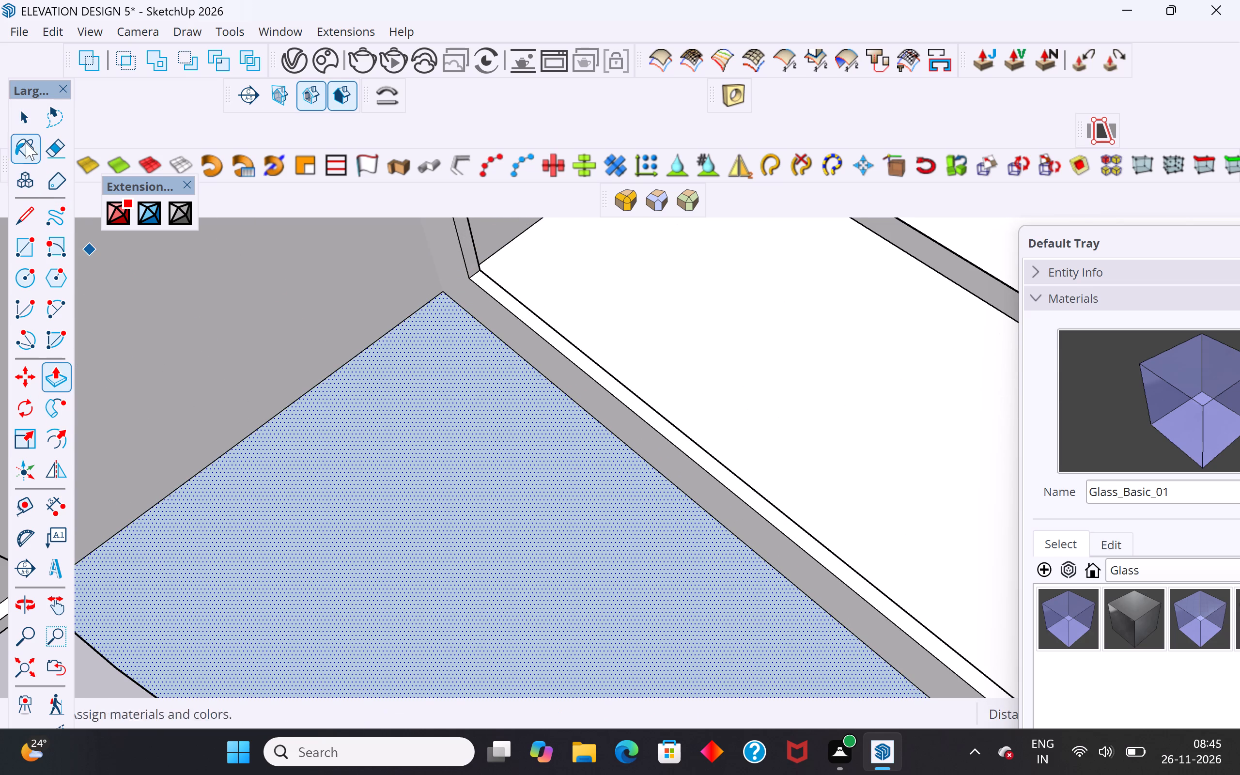
Reverse the top face of the arc-shaped slab.
click(31, 125)
scroll(665, 397, down, 11)
click(450, 625)
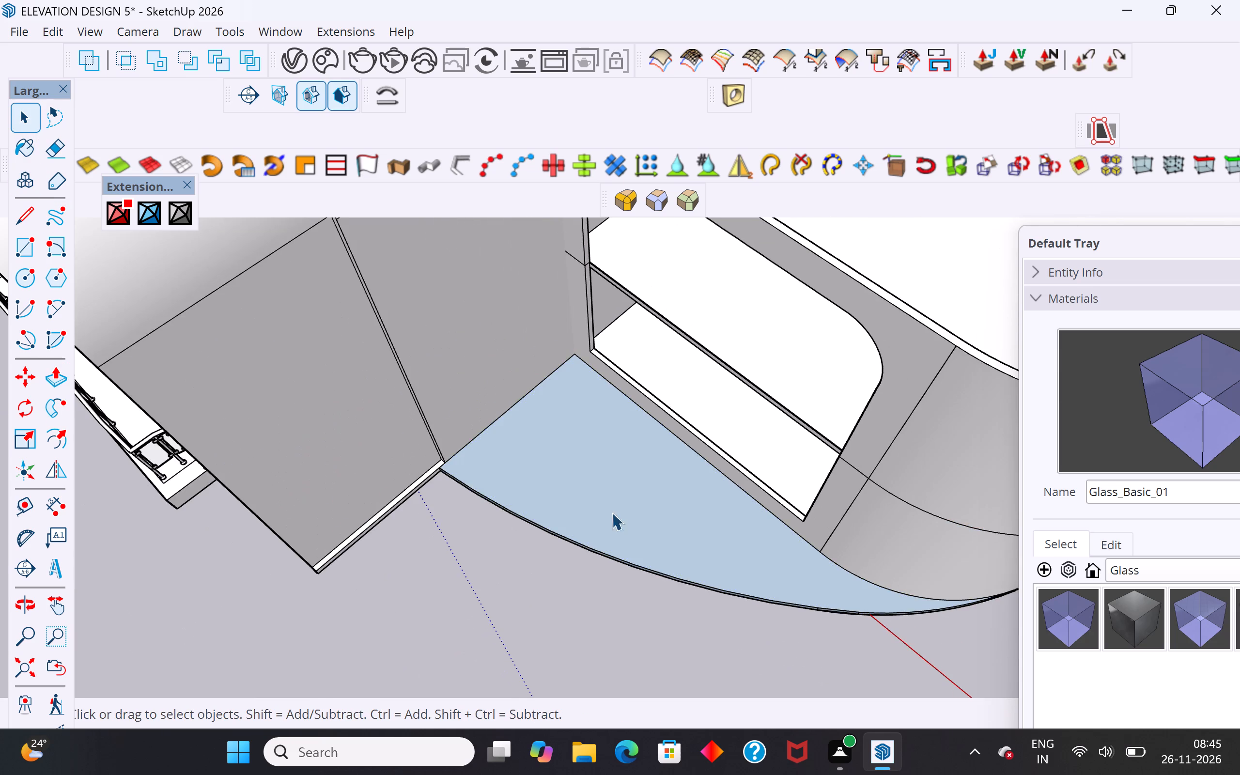
middle_drag(614, 510, 659, 387)
click(558, 552)
right_click(584, 520)
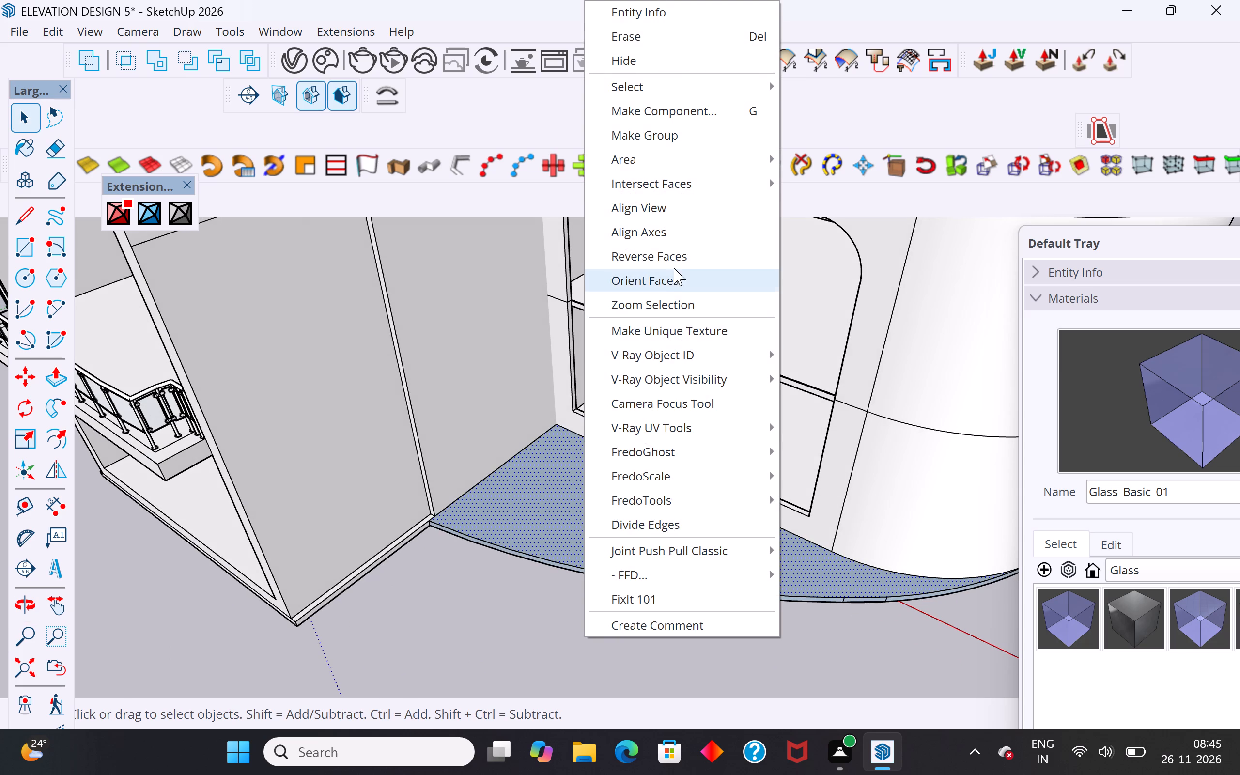
click(674, 261)
Reverse the long curved side face along the arc-shaped slab's front edge.
scroll(615, 527, up, 5)
middle_drag(664, 400, 683, 338)
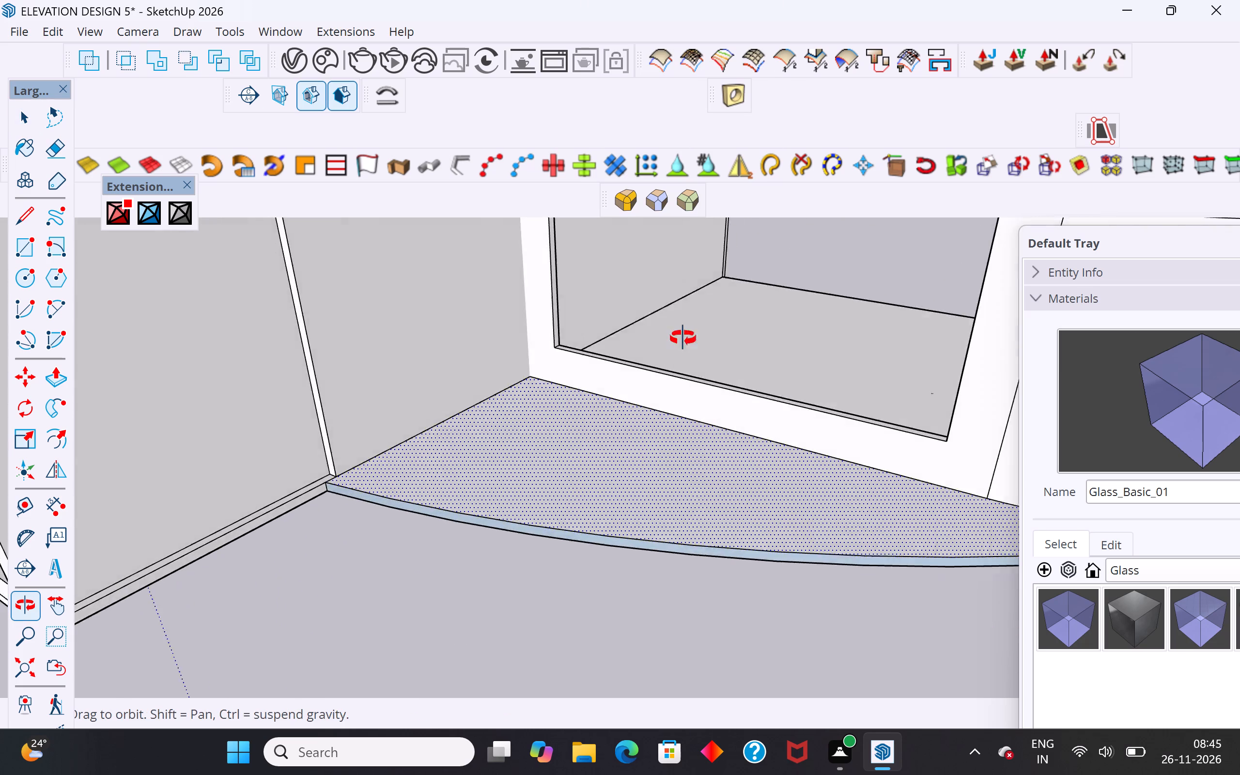
middle_drag(683, 338, 736, 242)
scroll(528, 419, up, 9)
click(371, 478)
right_click(371, 477)
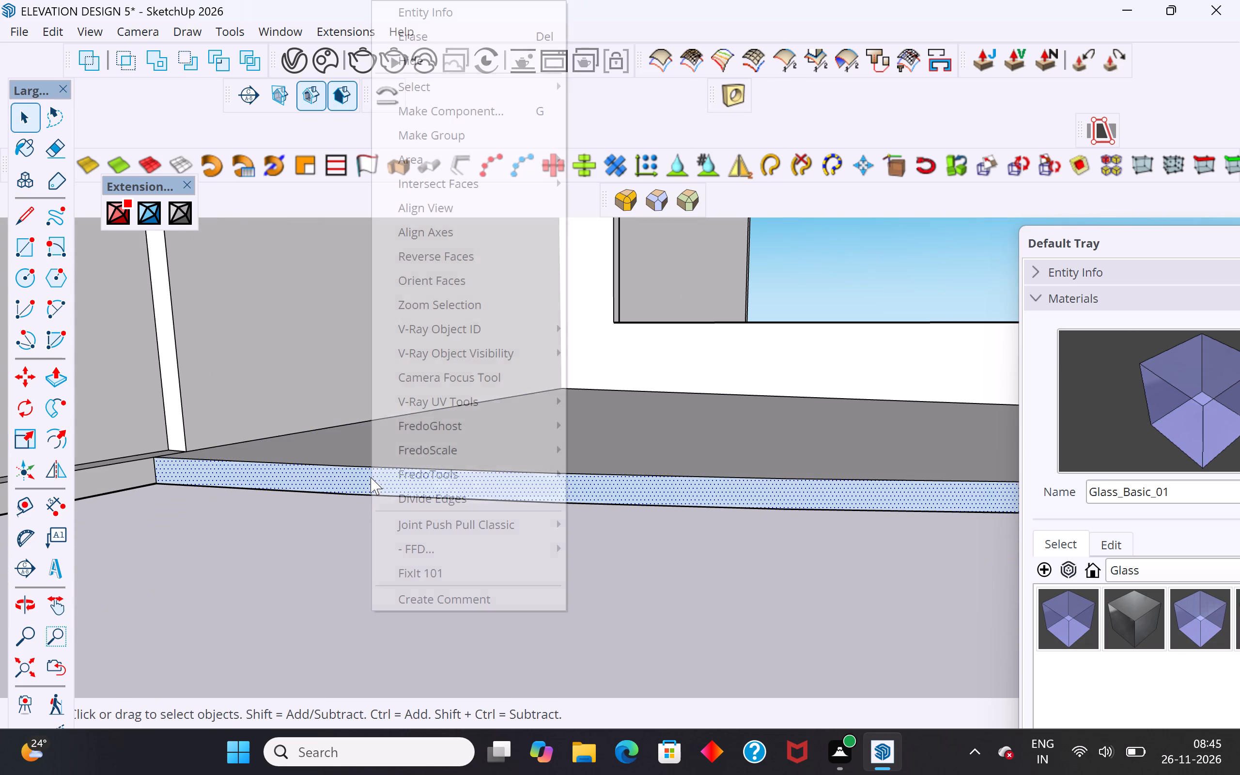
click(449, 259)
Reverse the two remaining blue side faces of the arc-shaped slab near the rounded wall end.
scroll(273, 603, down, 3)
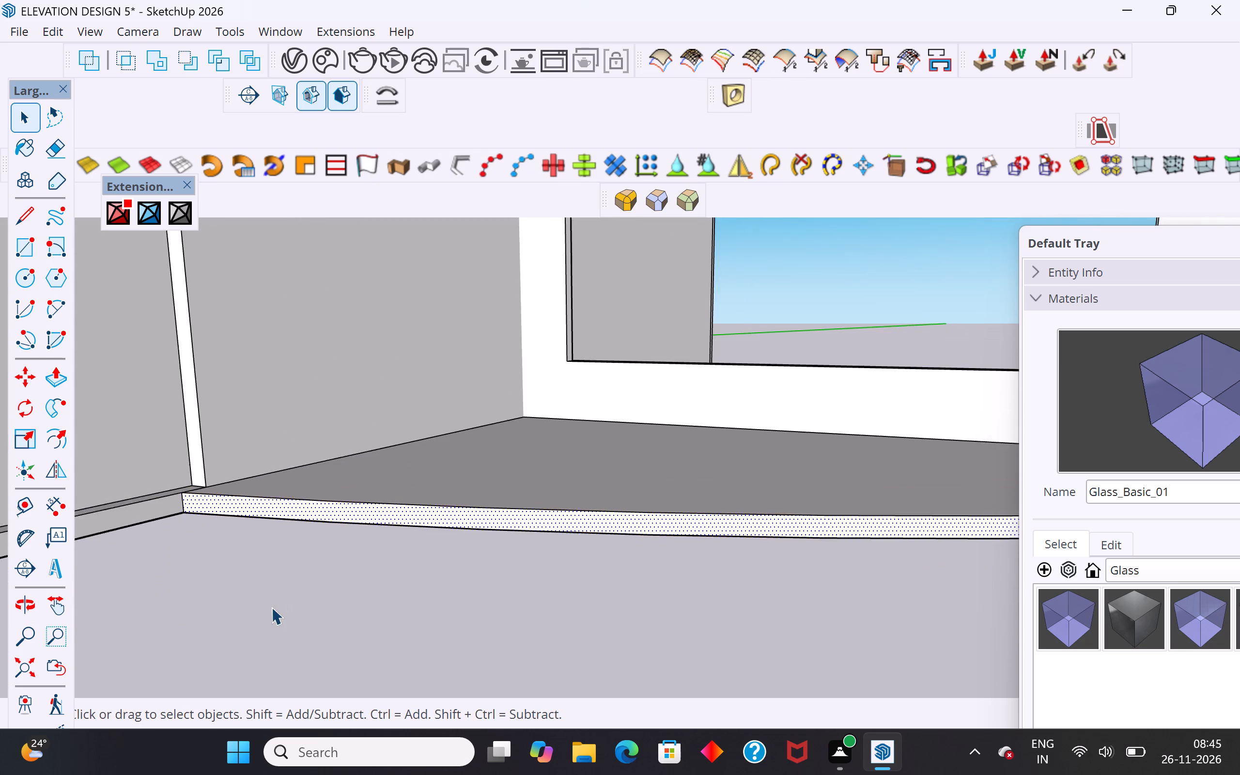
scroll(271, 607, down, 4)
scroll(270, 607, up, 1)
scroll(270, 607, down, 14)
scroll(905, 547, up, 9)
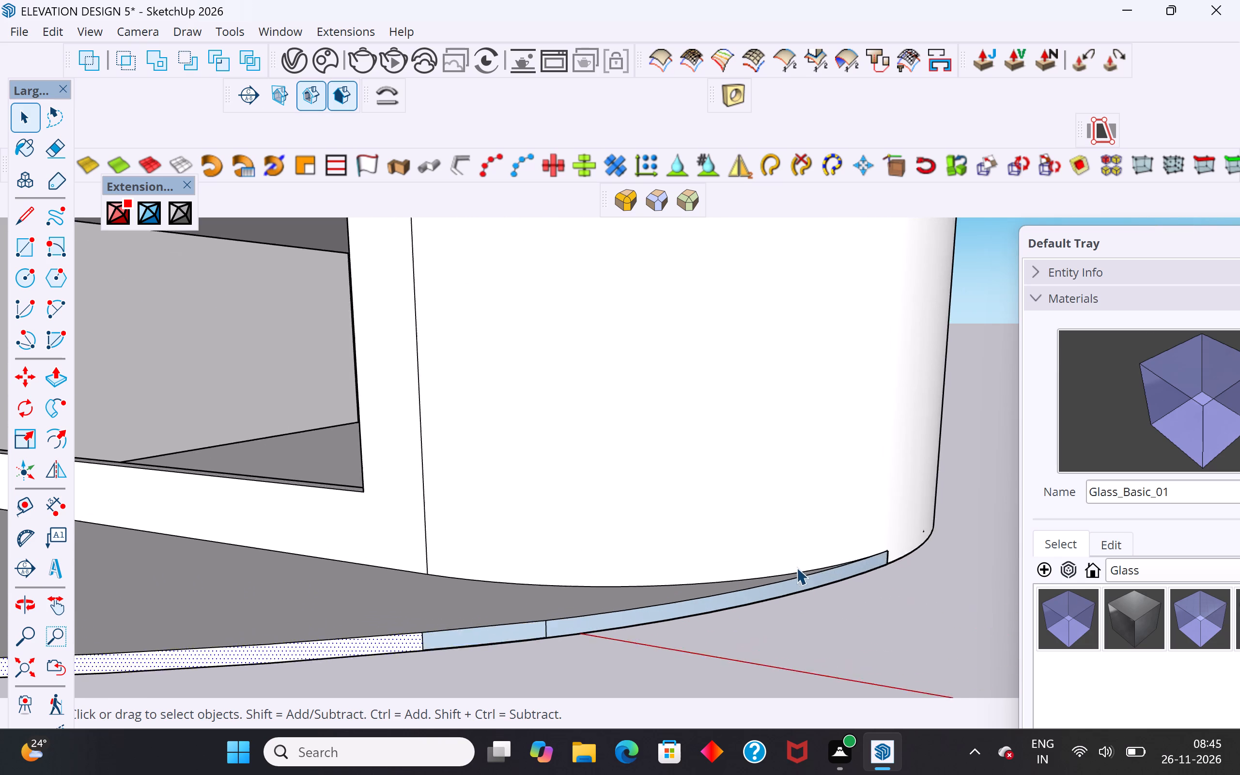
scroll(796, 567, up, 3)
click(799, 582)
right_click(799, 582)
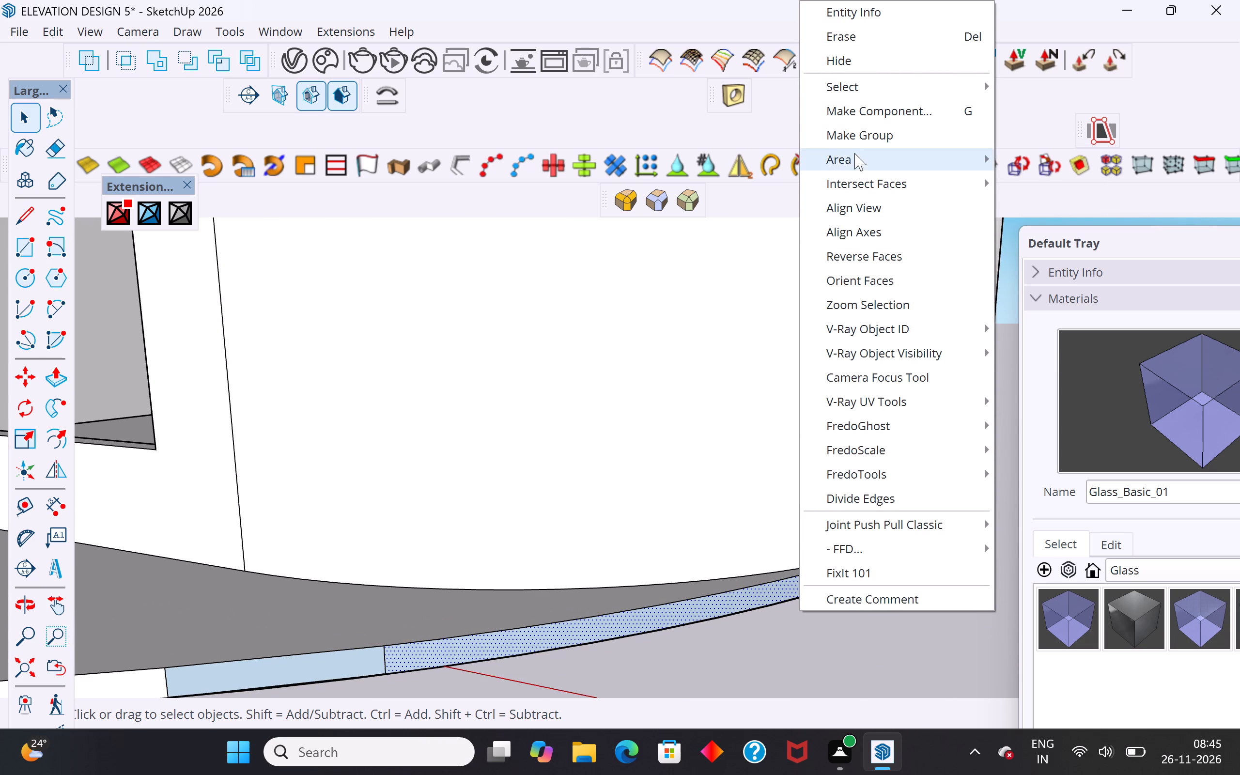
click(864, 253)
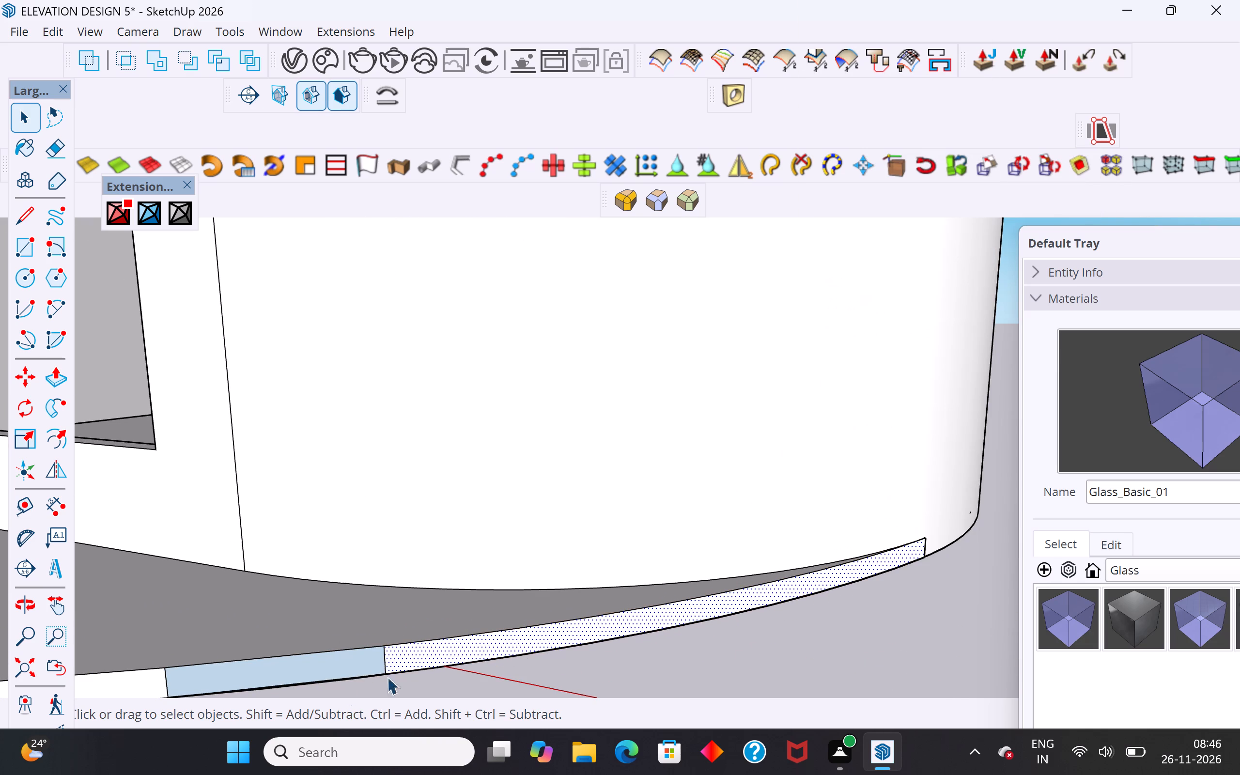
click(291, 672)
right_click(291, 672)
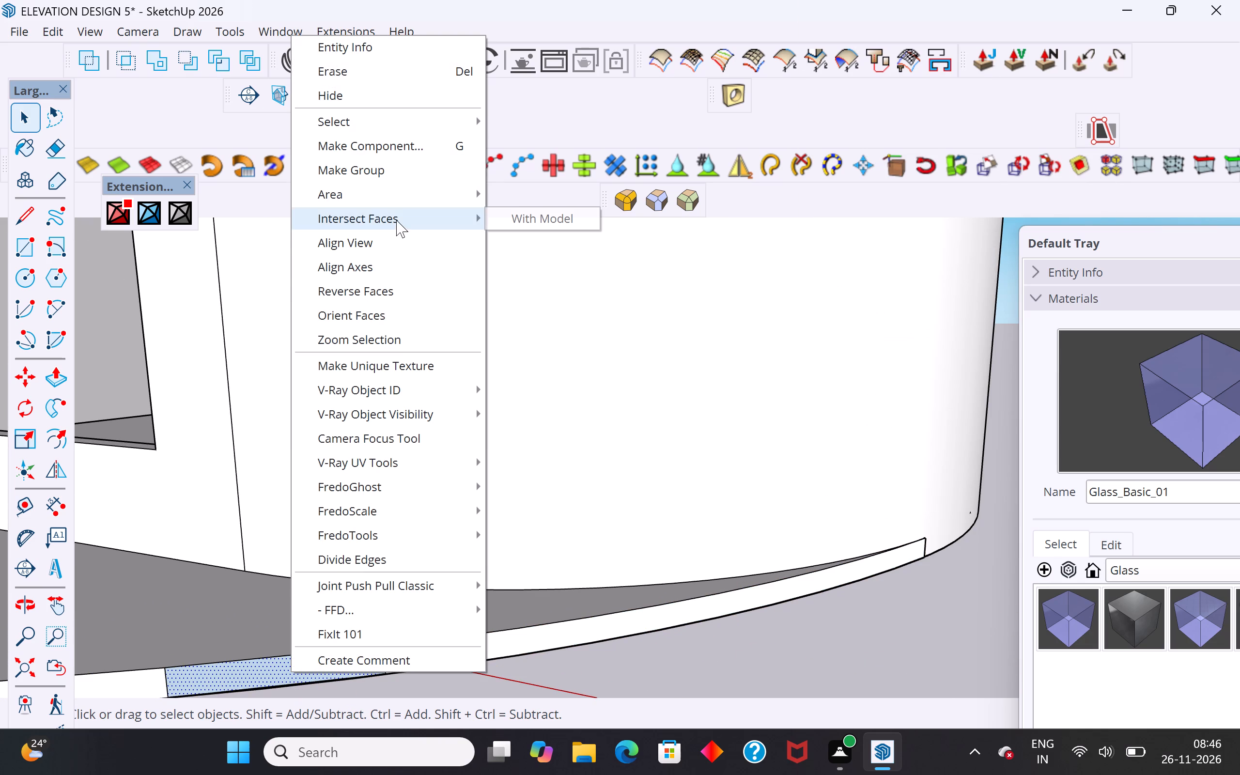
click(393, 297)
click(726, 646)
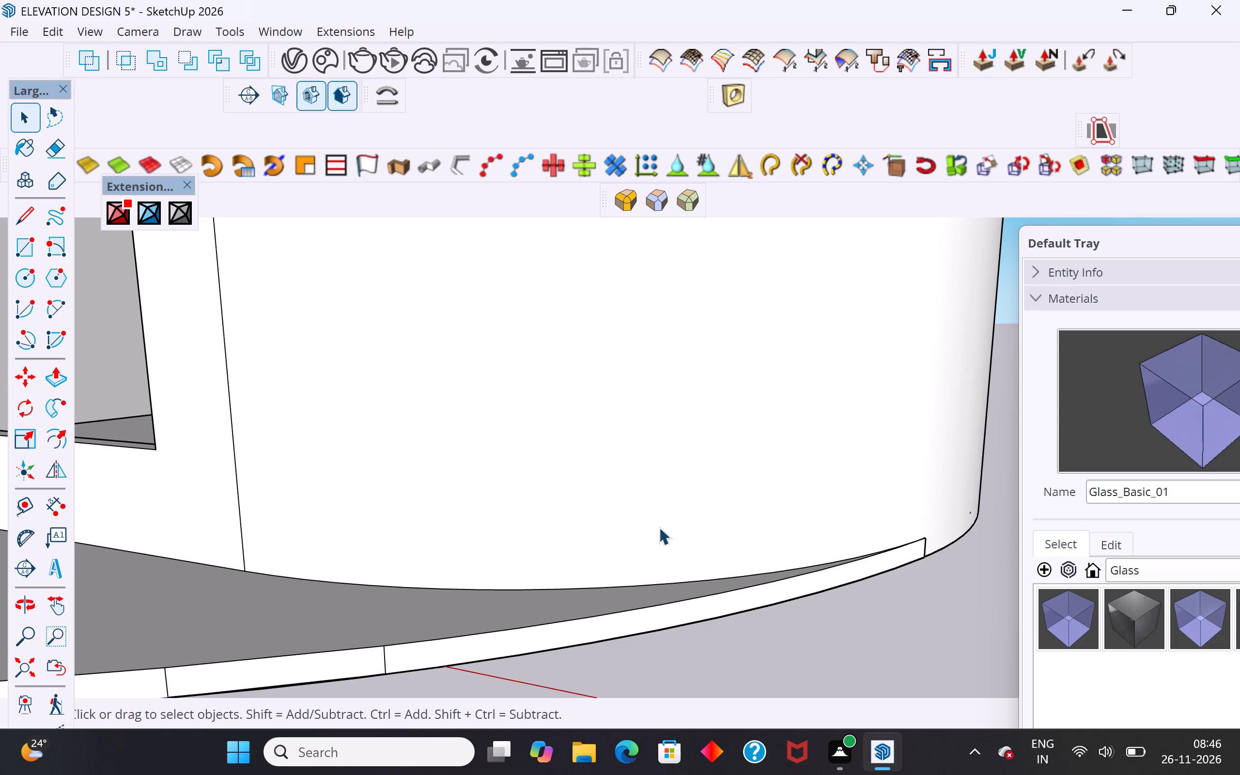
Examine the finished arc-shaped slab from above and from the front of the building.
scroll(875, 398, down, 11)
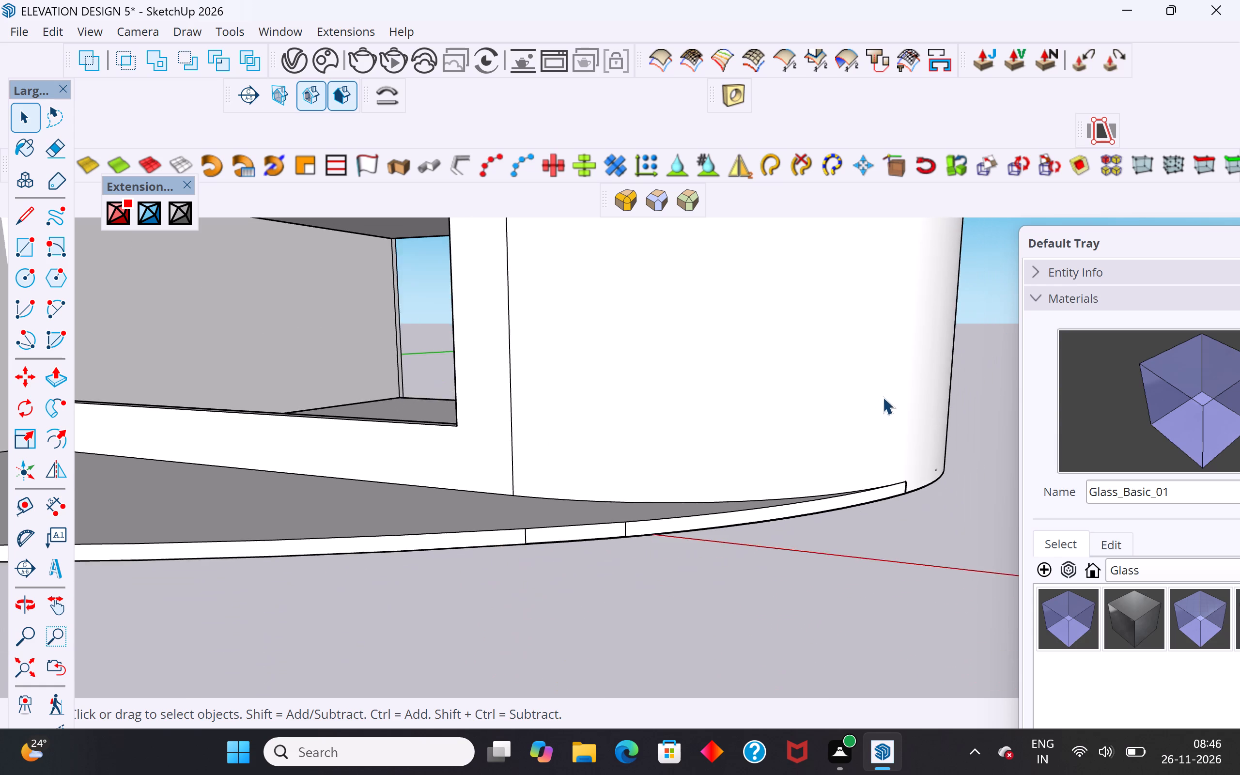
scroll(883, 397, down, 5)
middle_drag(876, 430, 823, 626)
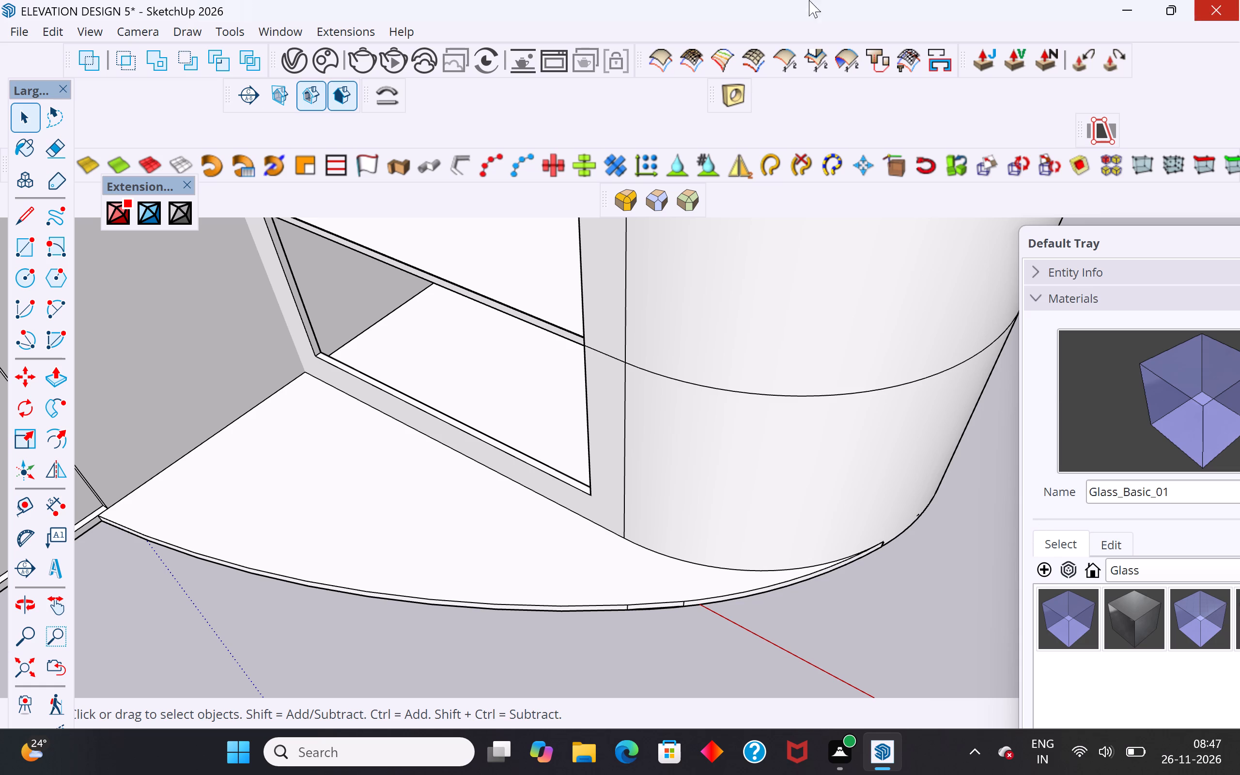
scroll(794, 373, down, 12)
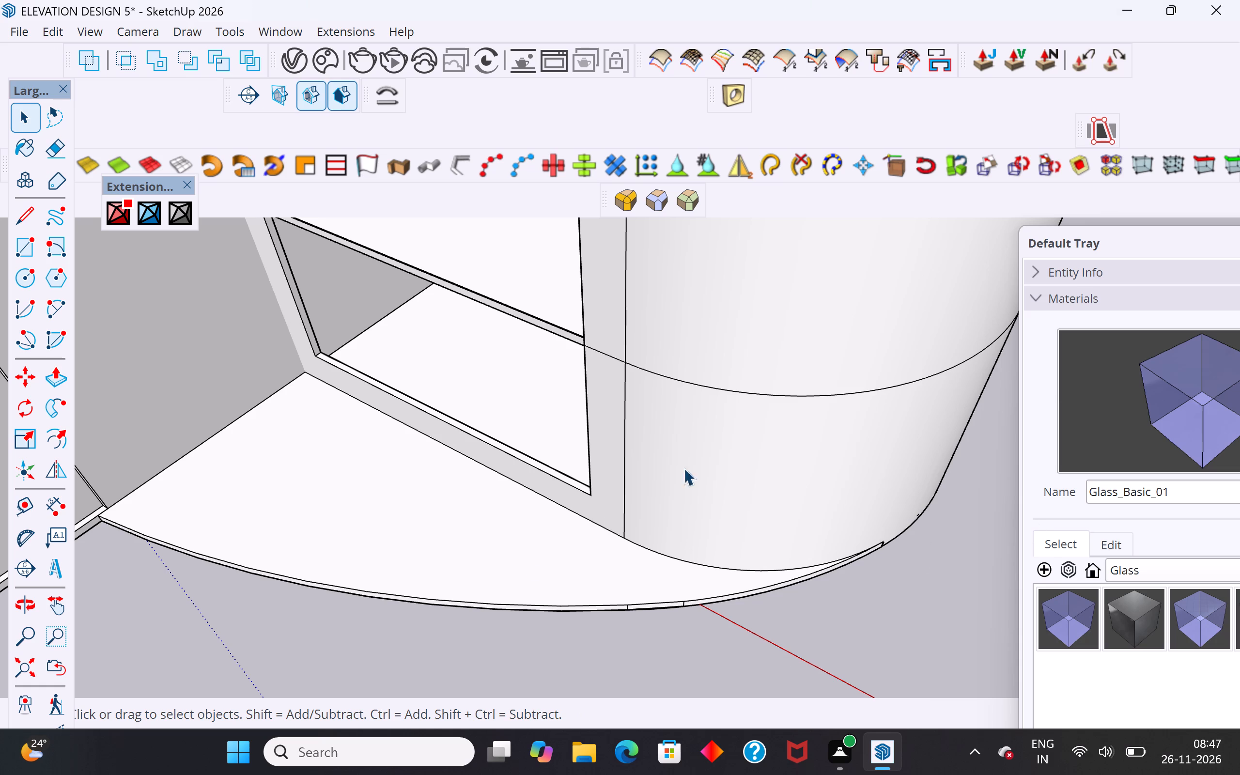
scroll(683, 468, down, 4)
scroll(830, 496, down, 3)
middle_drag(684, 634, 853, 385)
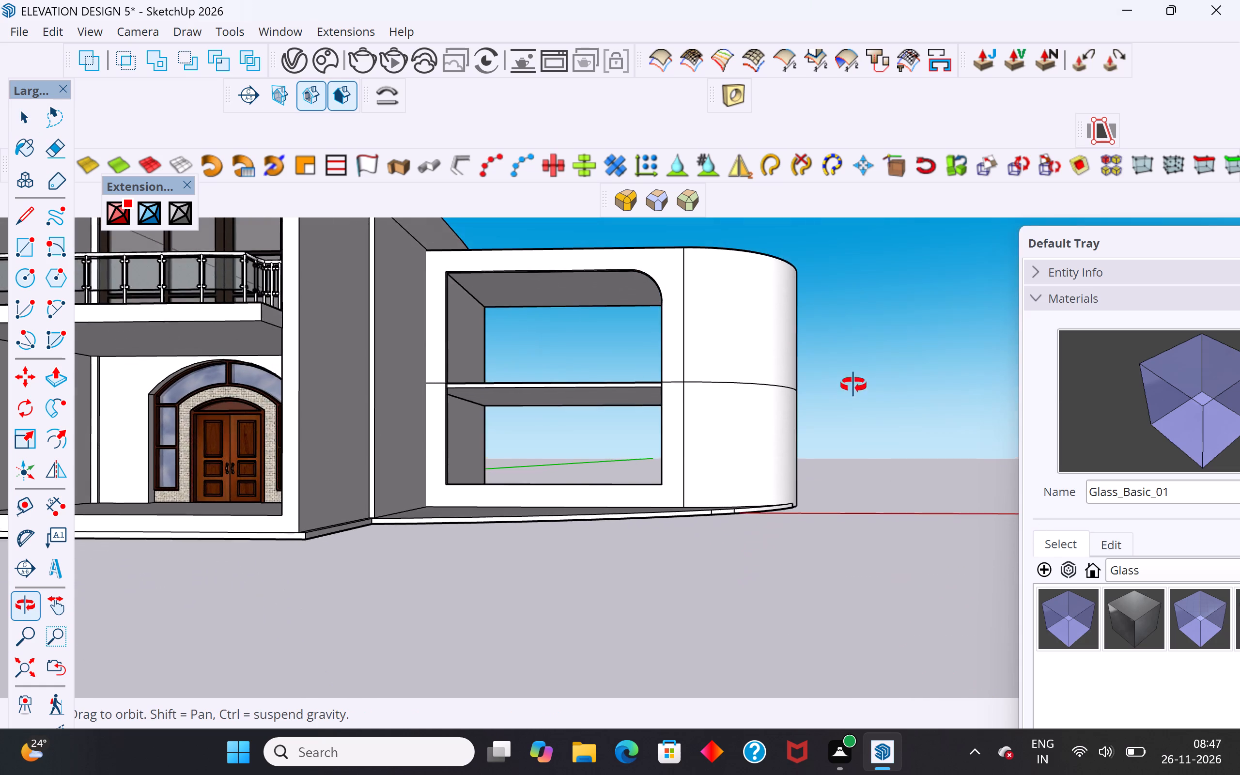
middle_drag(853, 385, 857, 420)
Open the intermediate slab across the curved block's opening and offset the outline of its front face outward.
scroll(572, 368, up, 9)
click(567, 437)
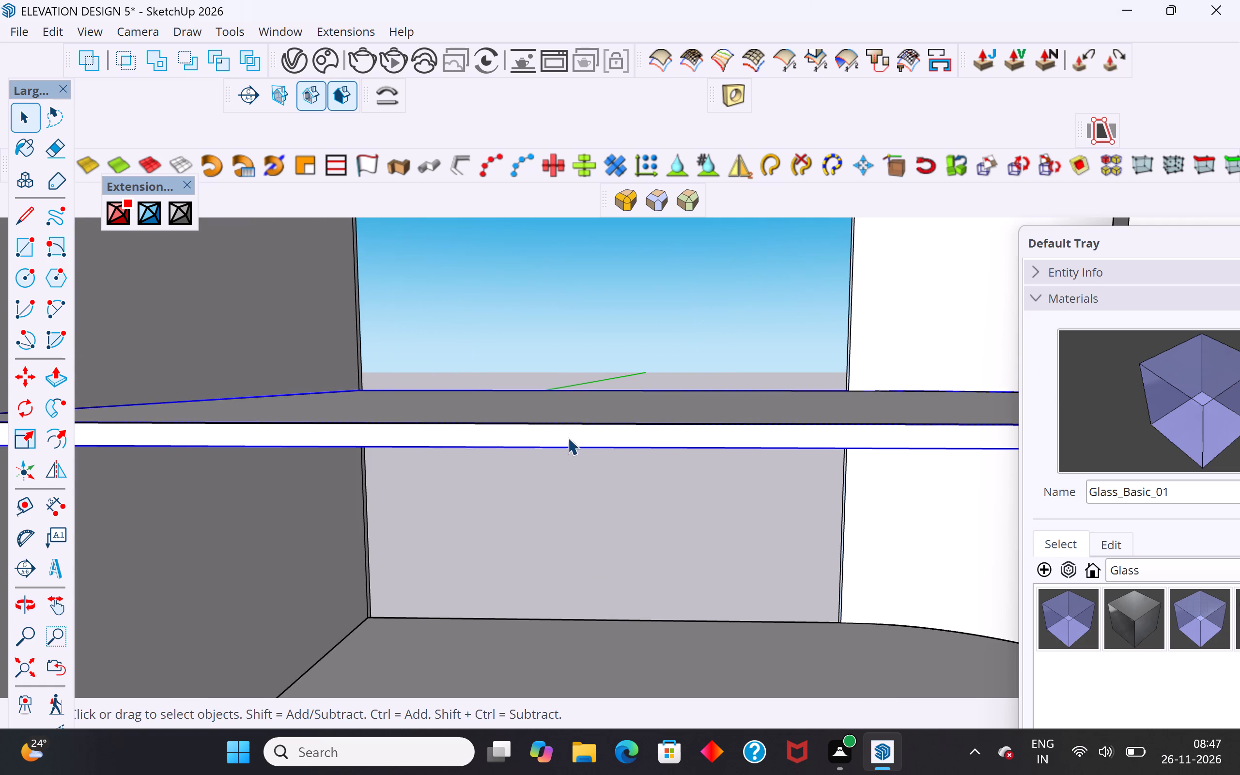
scroll(572, 441, down, 5)
click(572, 441)
click(573, 441)
click(579, 437)
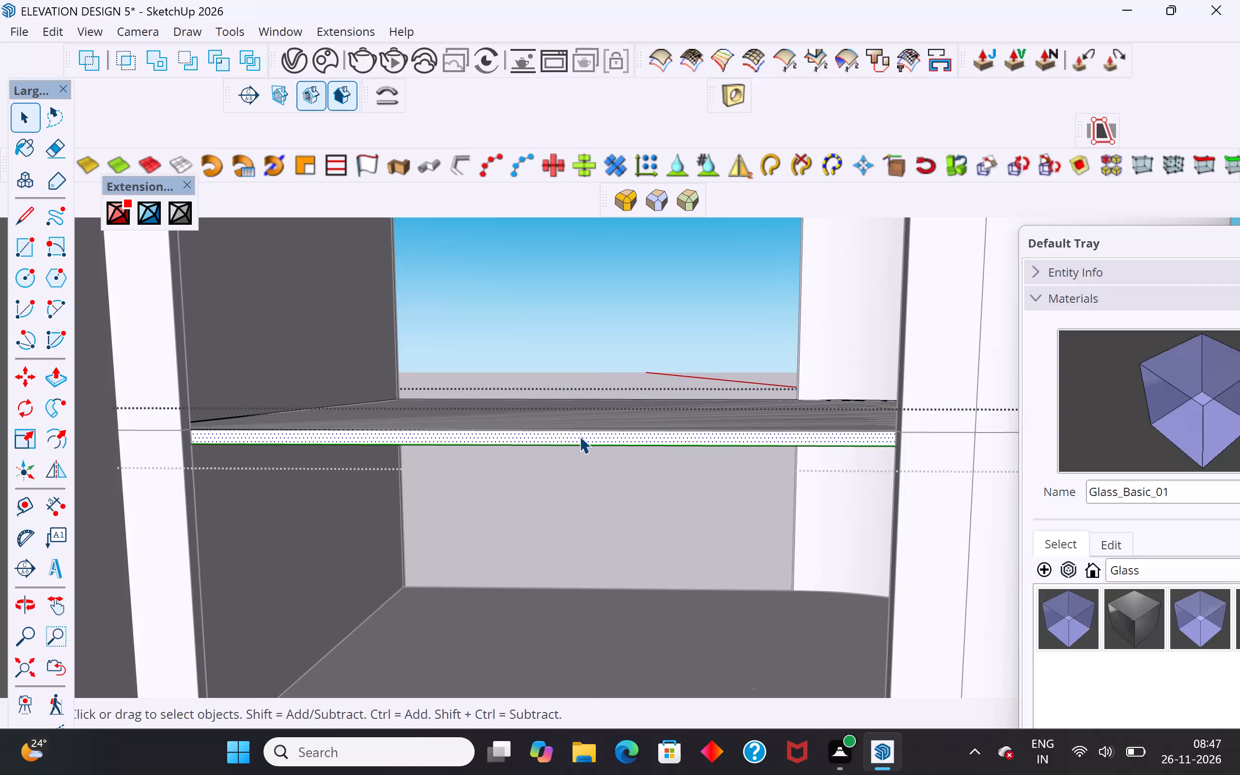
click(52, 437)
click(284, 433)
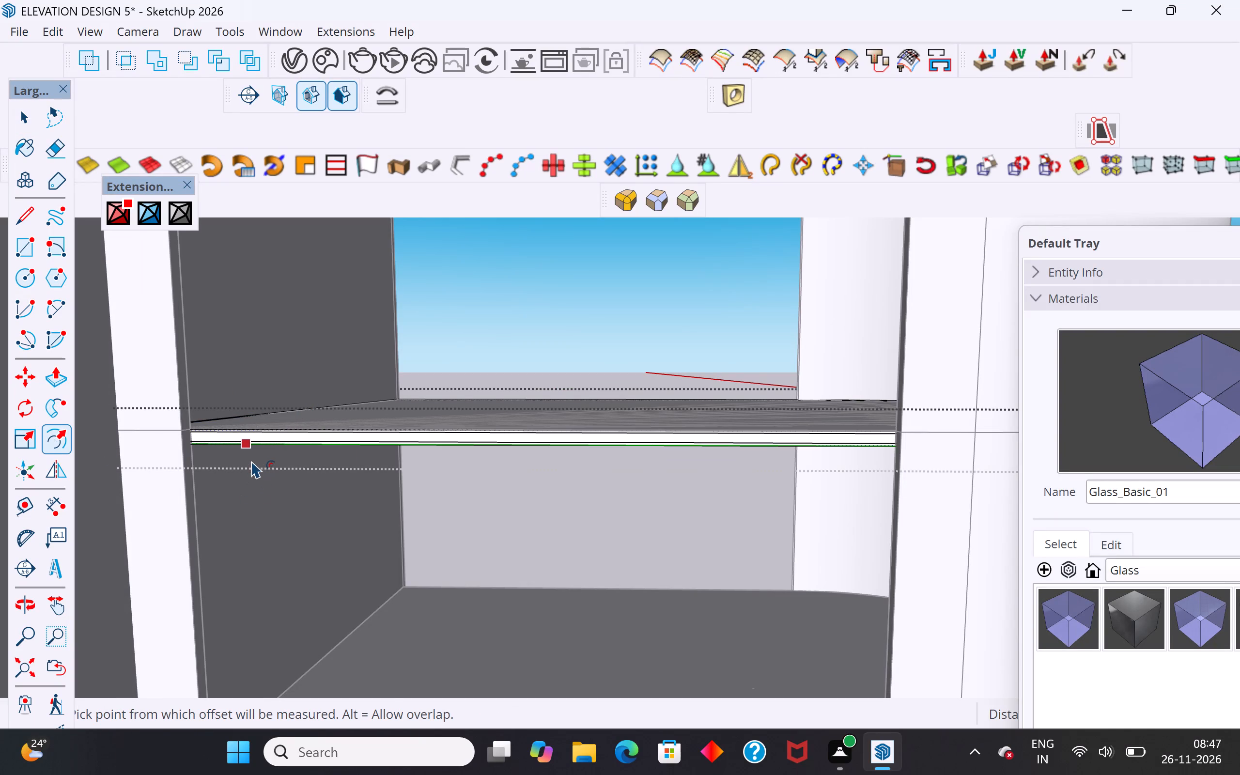
drag(252, 448, 260, 469)
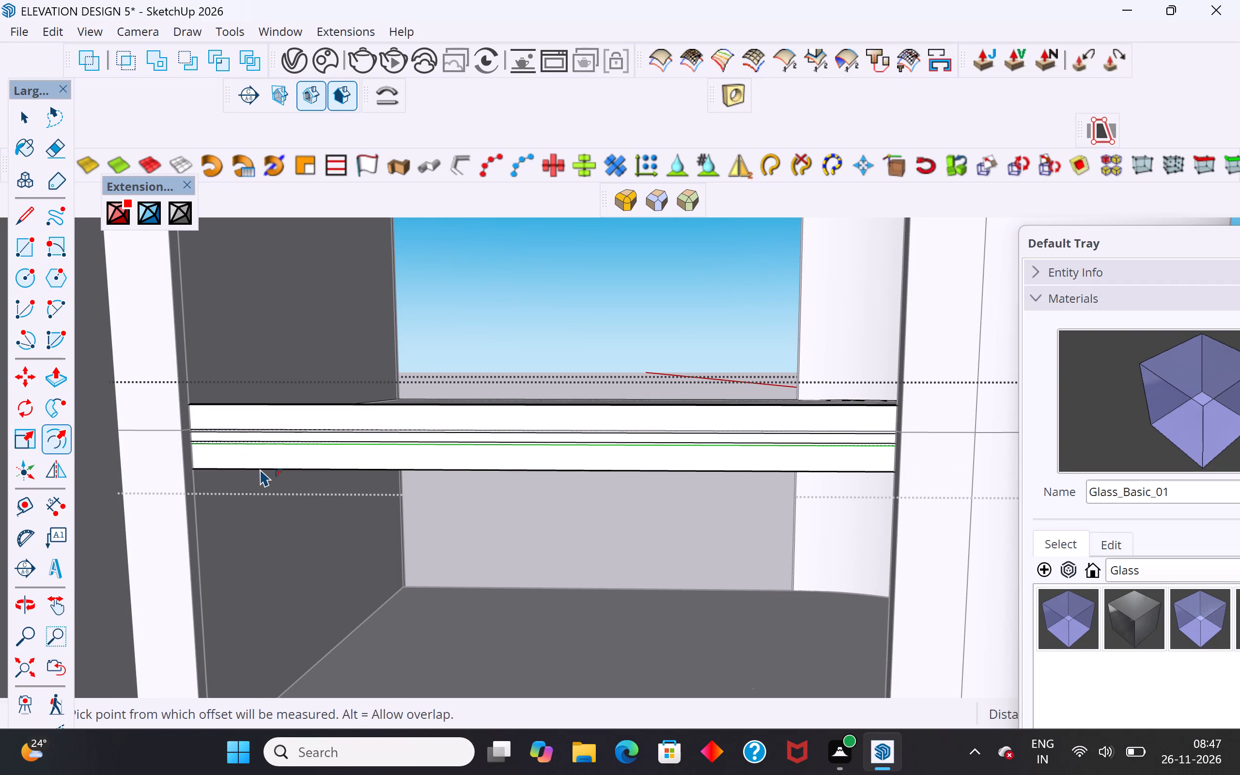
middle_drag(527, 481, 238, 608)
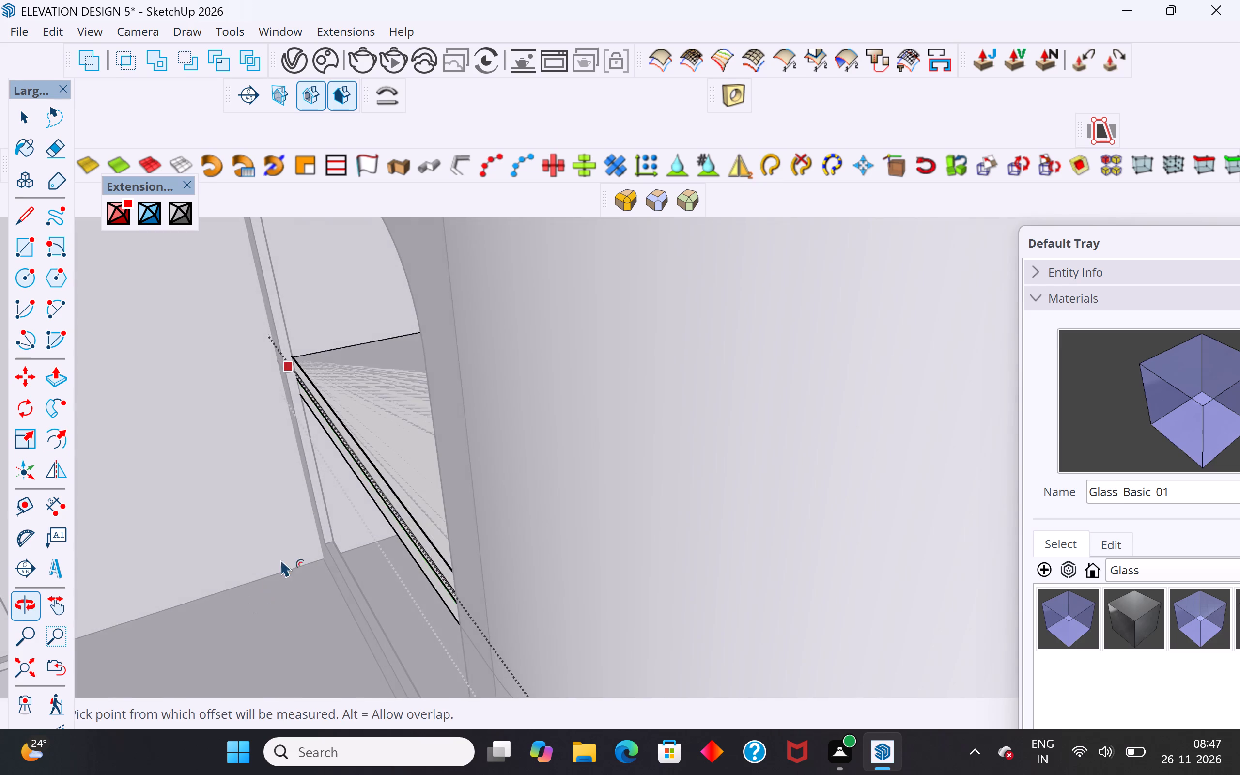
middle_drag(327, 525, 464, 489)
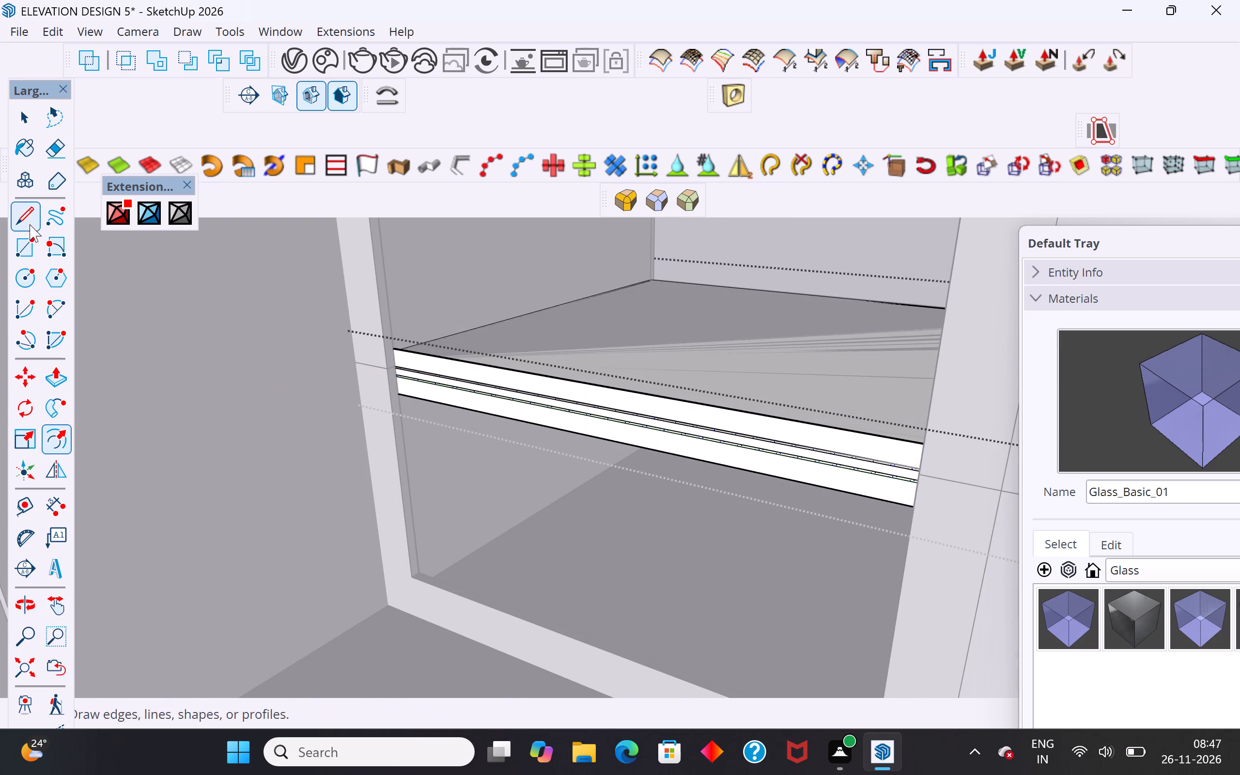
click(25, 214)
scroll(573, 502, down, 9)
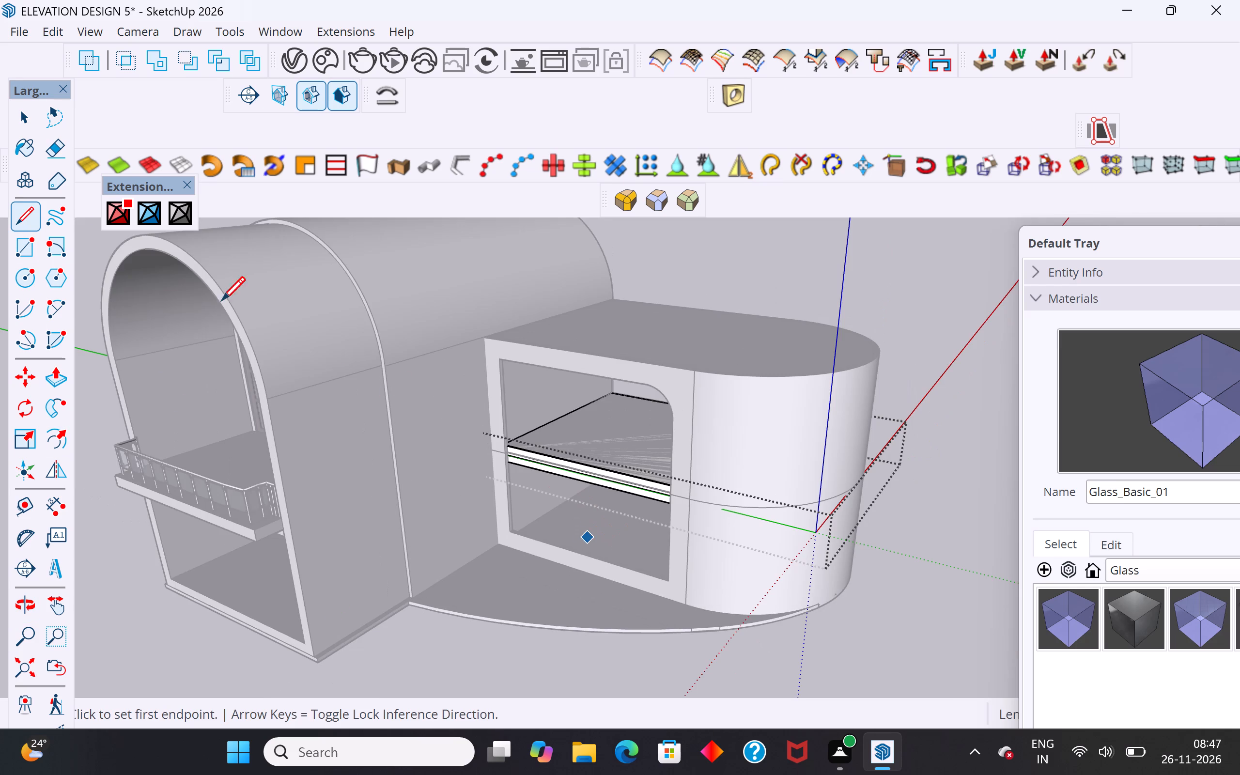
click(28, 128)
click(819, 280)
Push/Pull the offset border face on the intermediate slab's front outward to the opening frame's edge, then close the slab.
scroll(622, 463, up, 4)
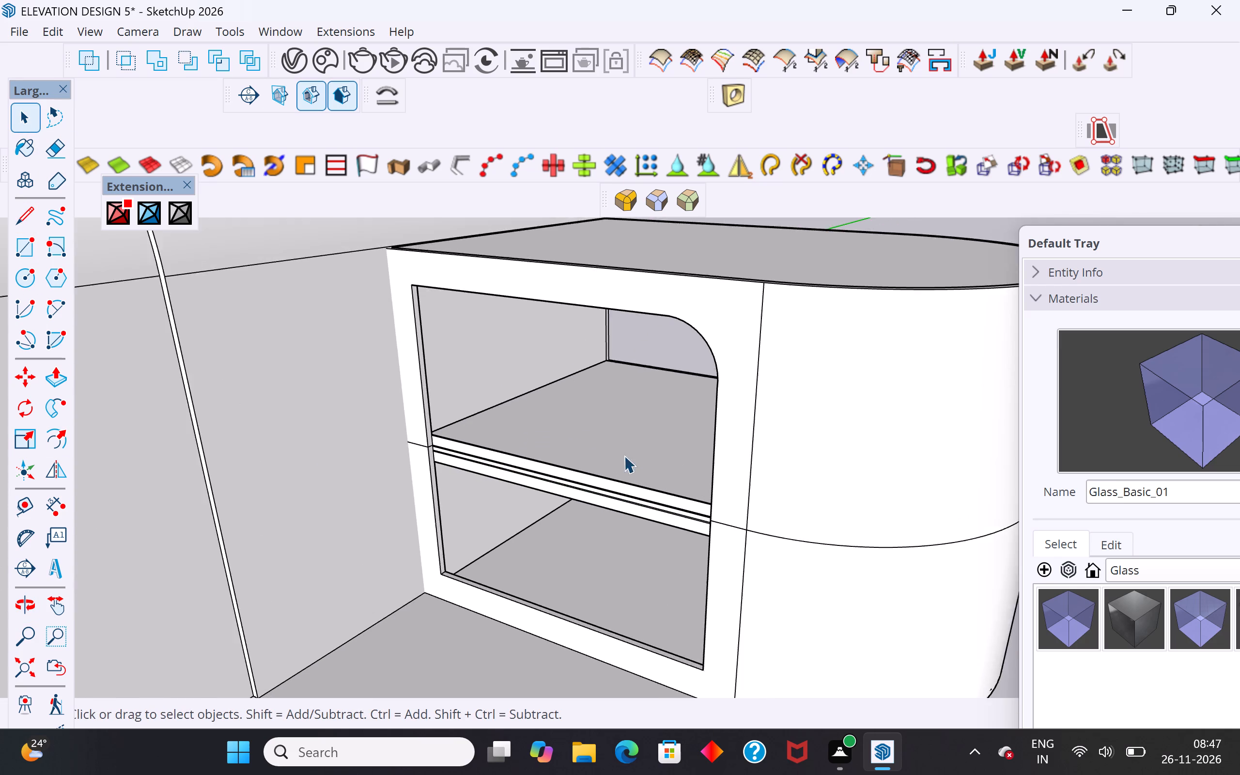
scroll(624, 455, up, 4)
click(619, 501)
double_click(619, 501)
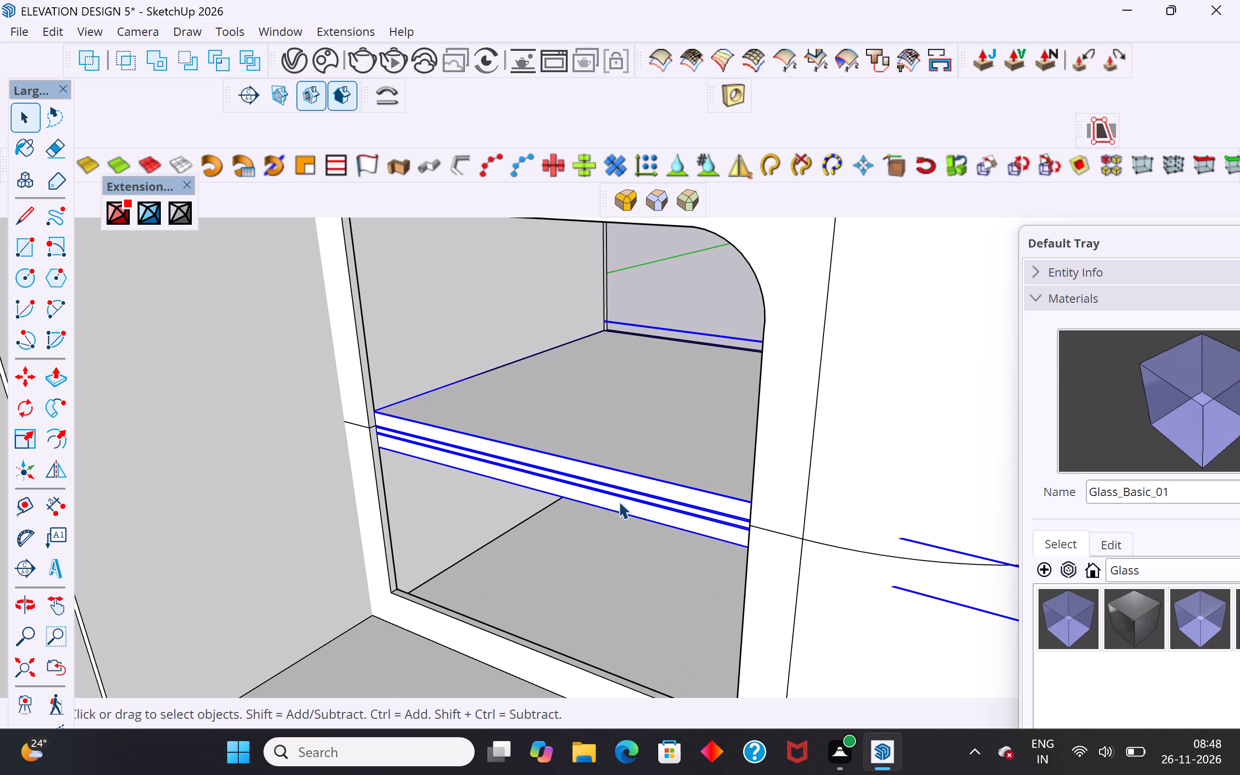
click(622, 501)
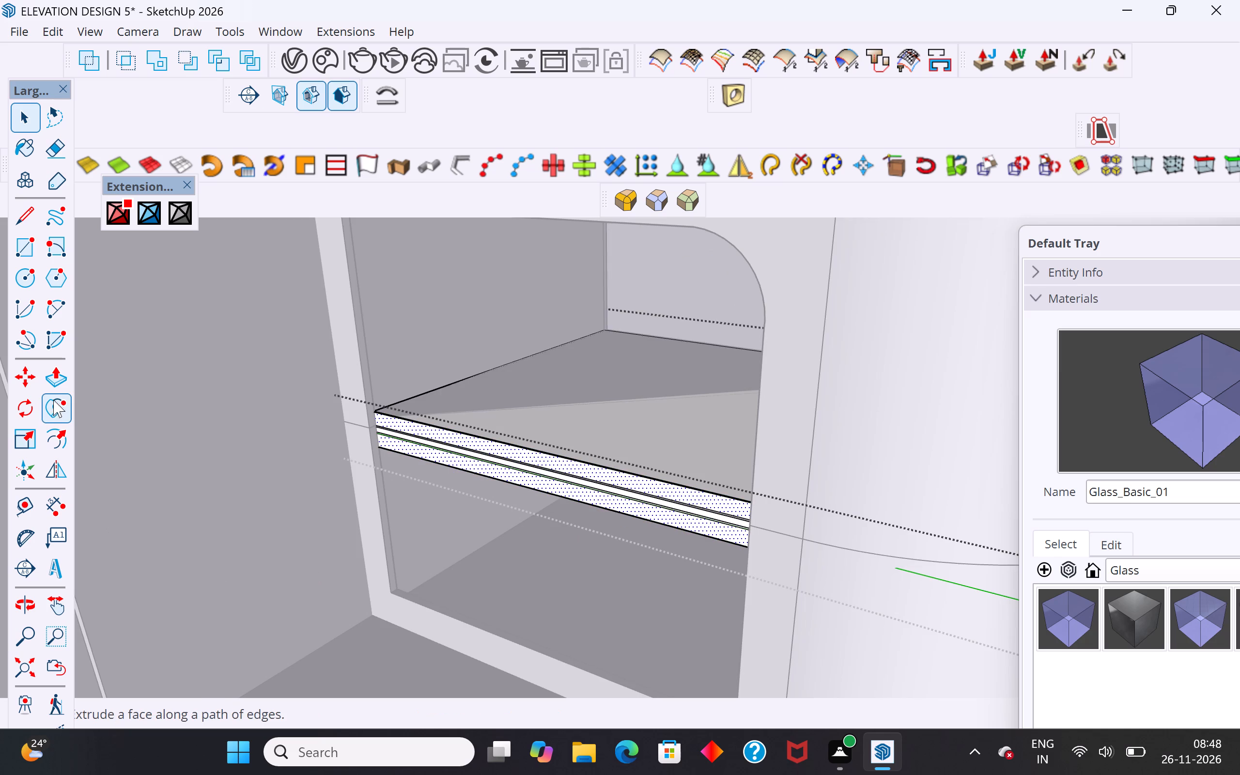
click(55, 384)
scroll(384, 439, up, 9)
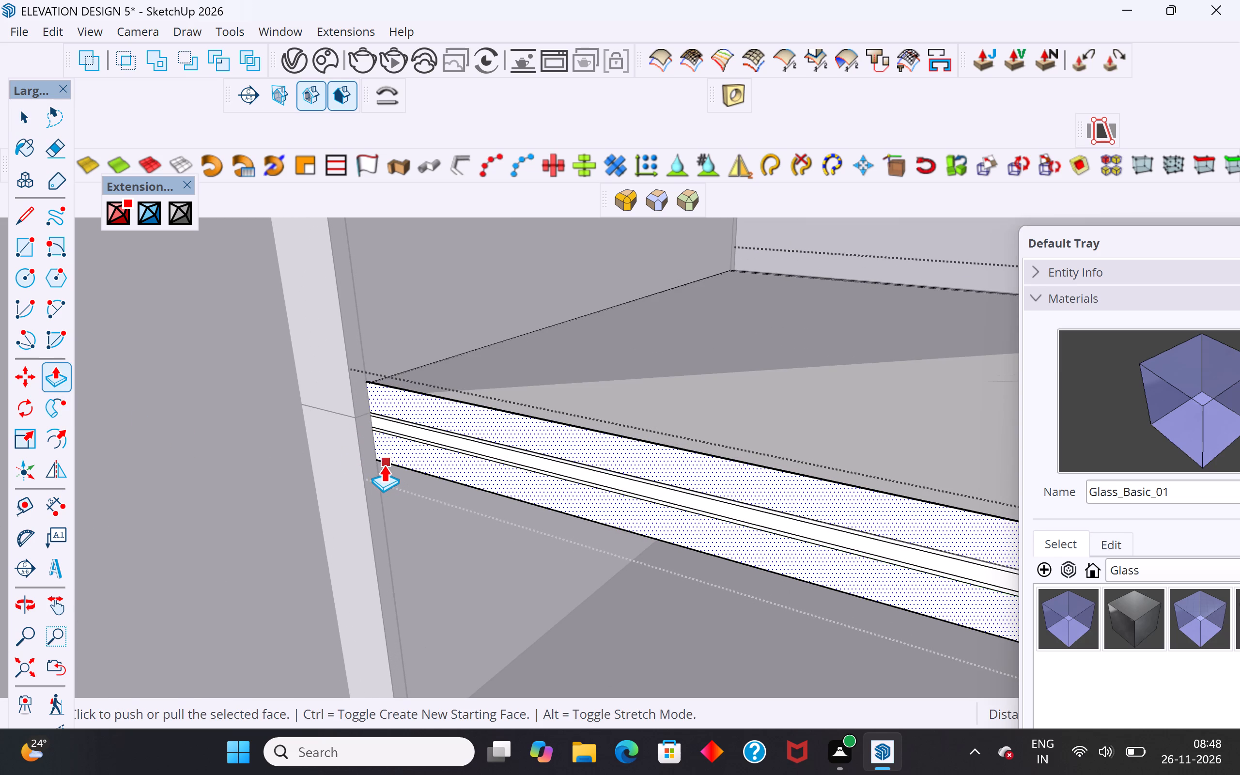
click(380, 461)
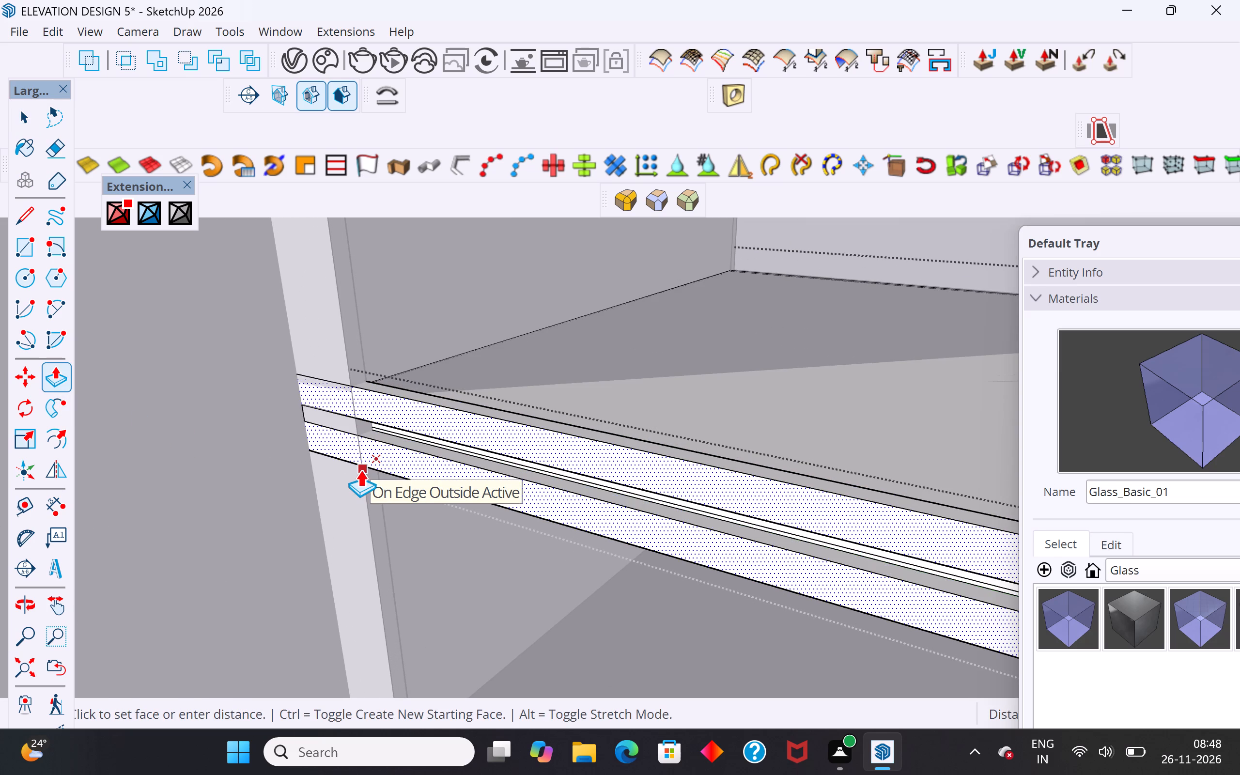
click(360, 469)
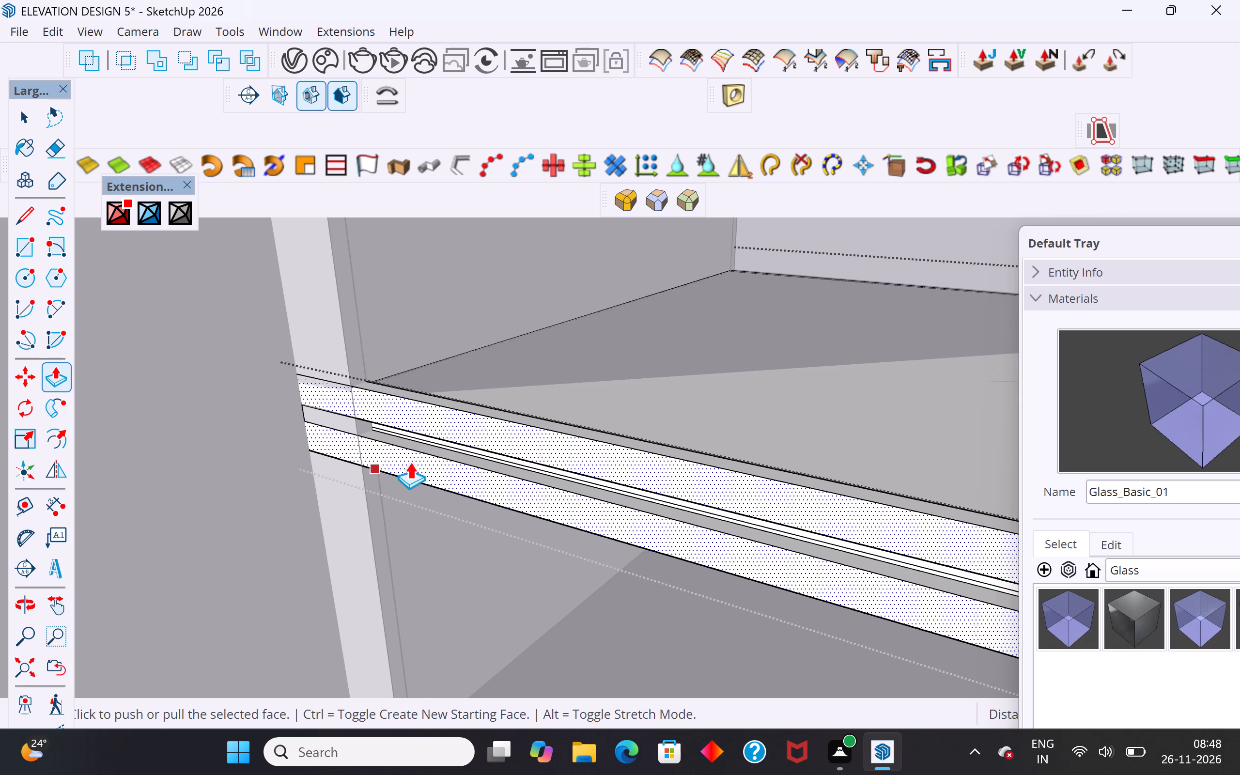
scroll(449, 409, down, 3)
scroll(449, 409, up, 1)
scroll(449, 409, down, 10)
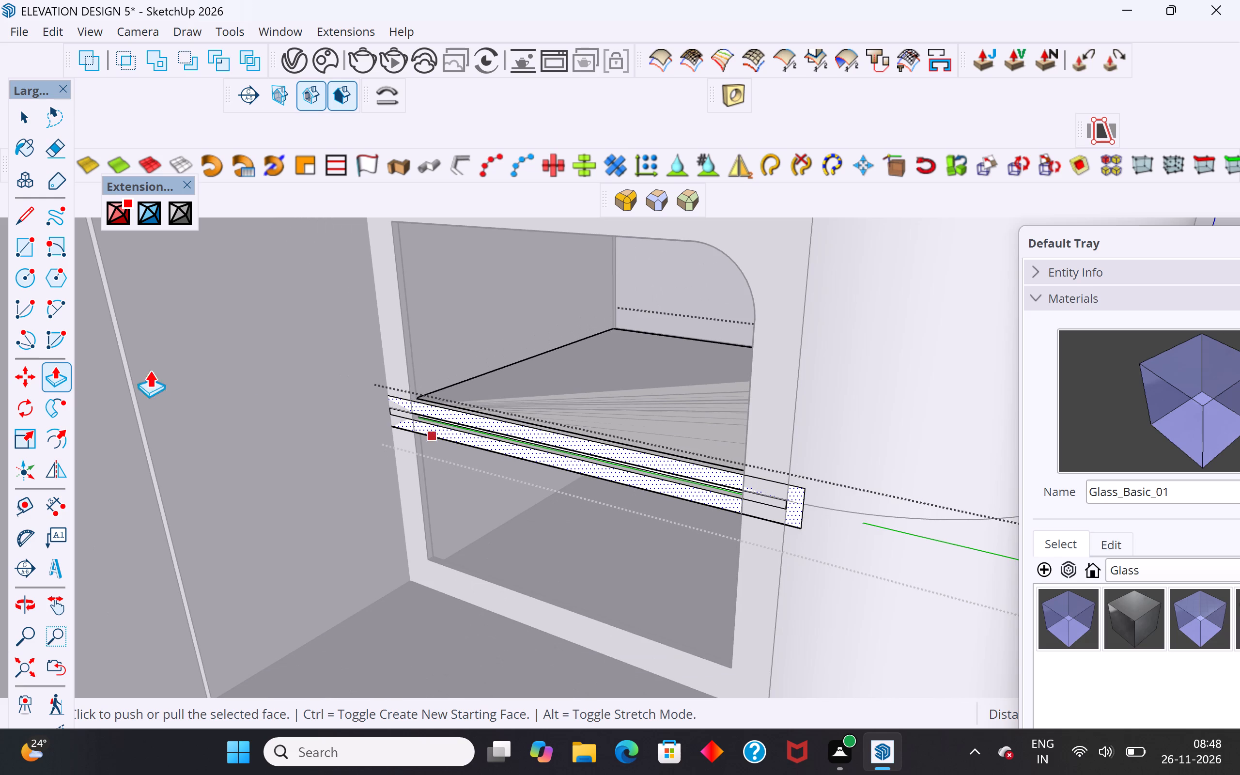
click(26, 127)
click(659, 269)
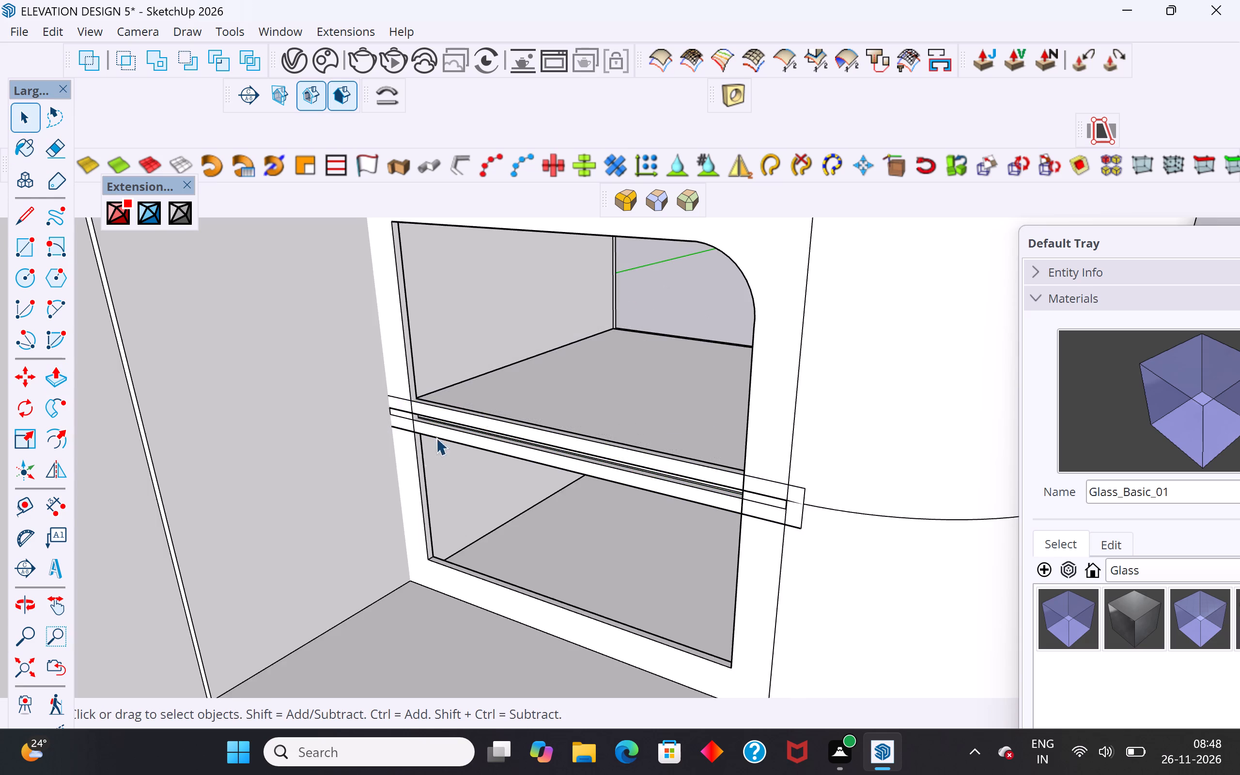
Reopen the intermediate slab and draw a line across its upper front strip along the opening's left edge.
scroll(421, 440, up, 7)
click(425, 430)
double_click(418, 425)
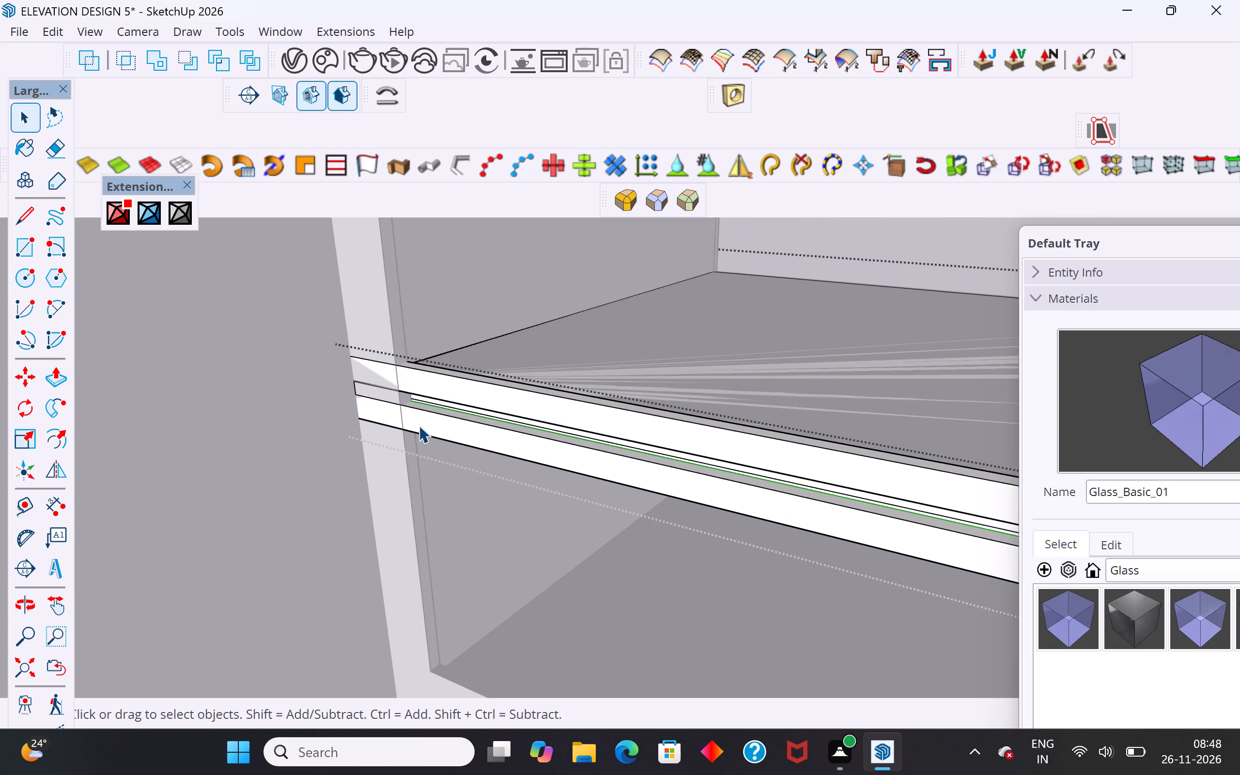
scroll(418, 425, up, 10)
double_click(420, 408)
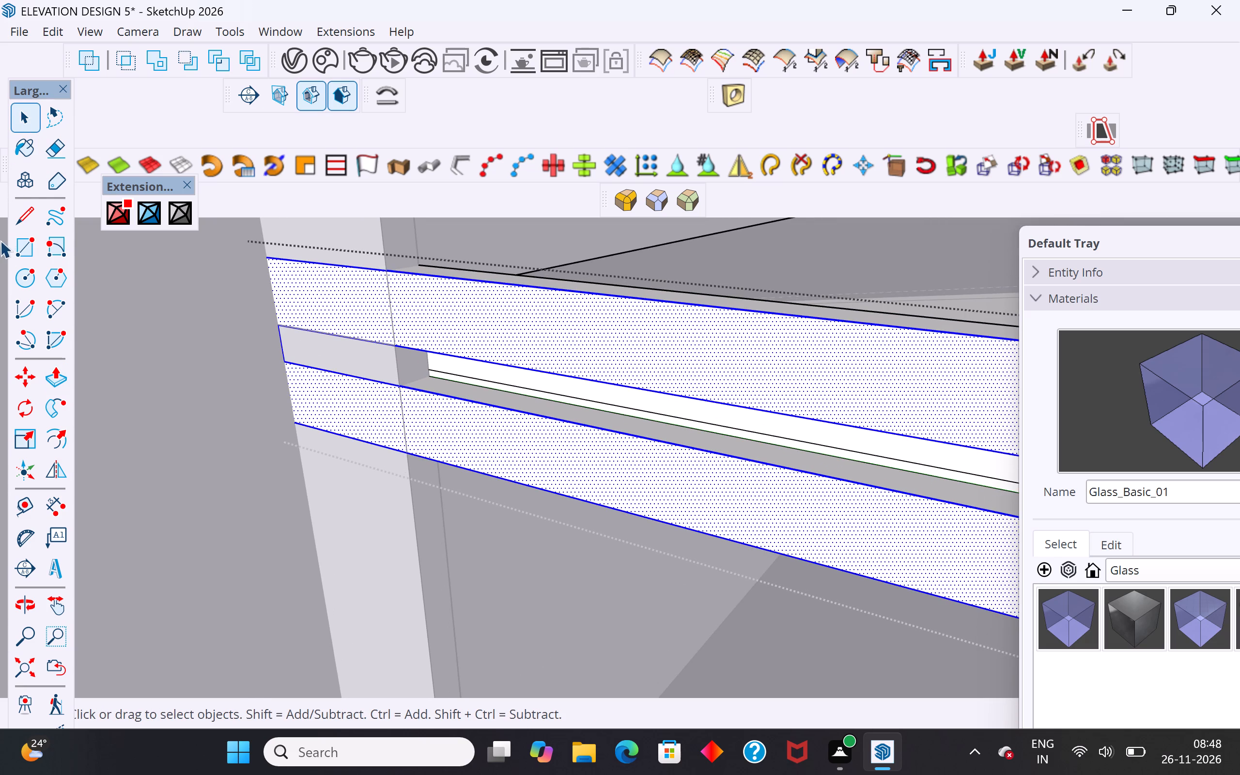
click(31, 208)
scroll(404, 348, up, 4)
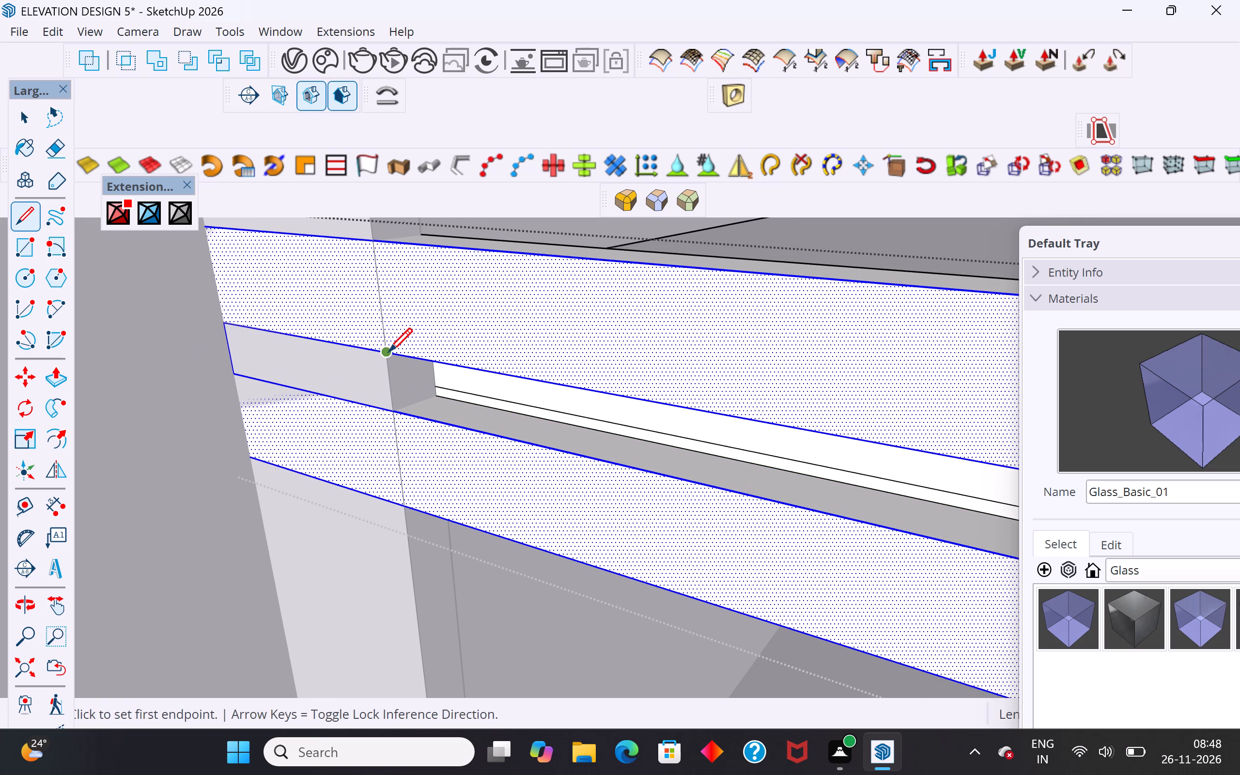
click(388, 354)
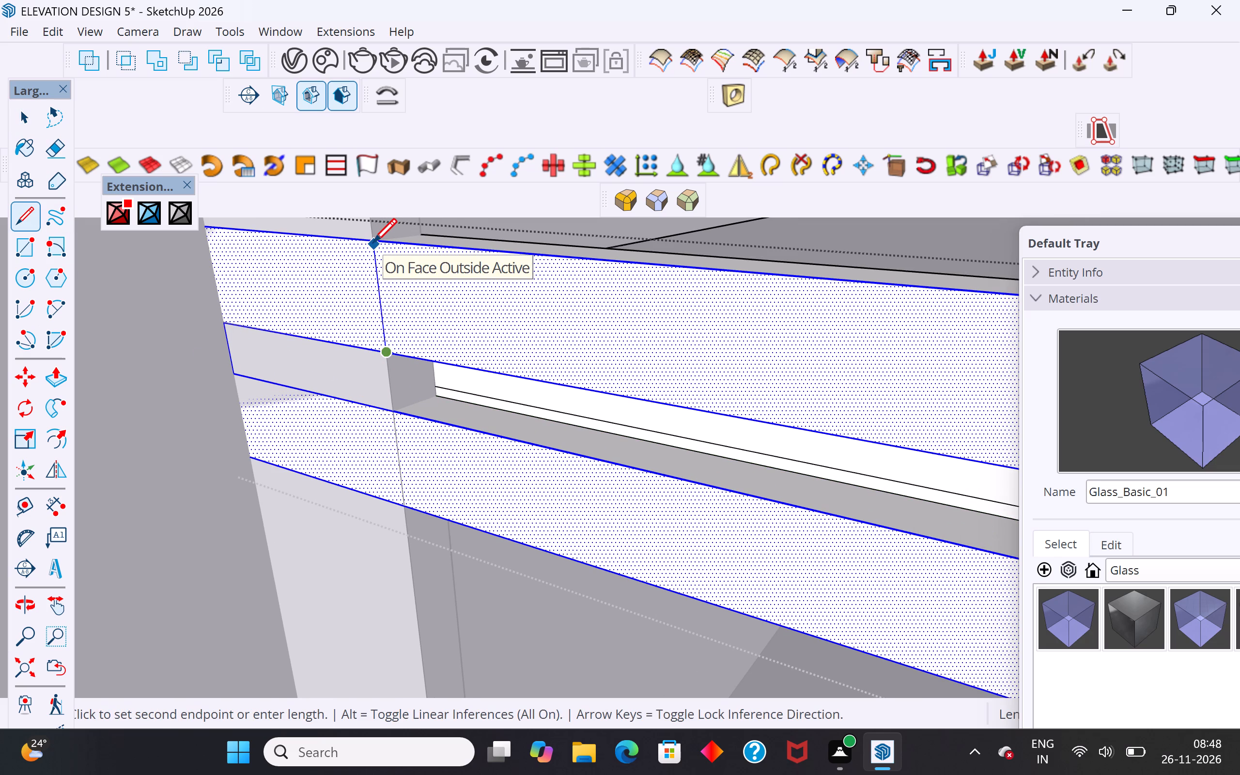
scroll(373, 241, up, 8)
click(373, 241)
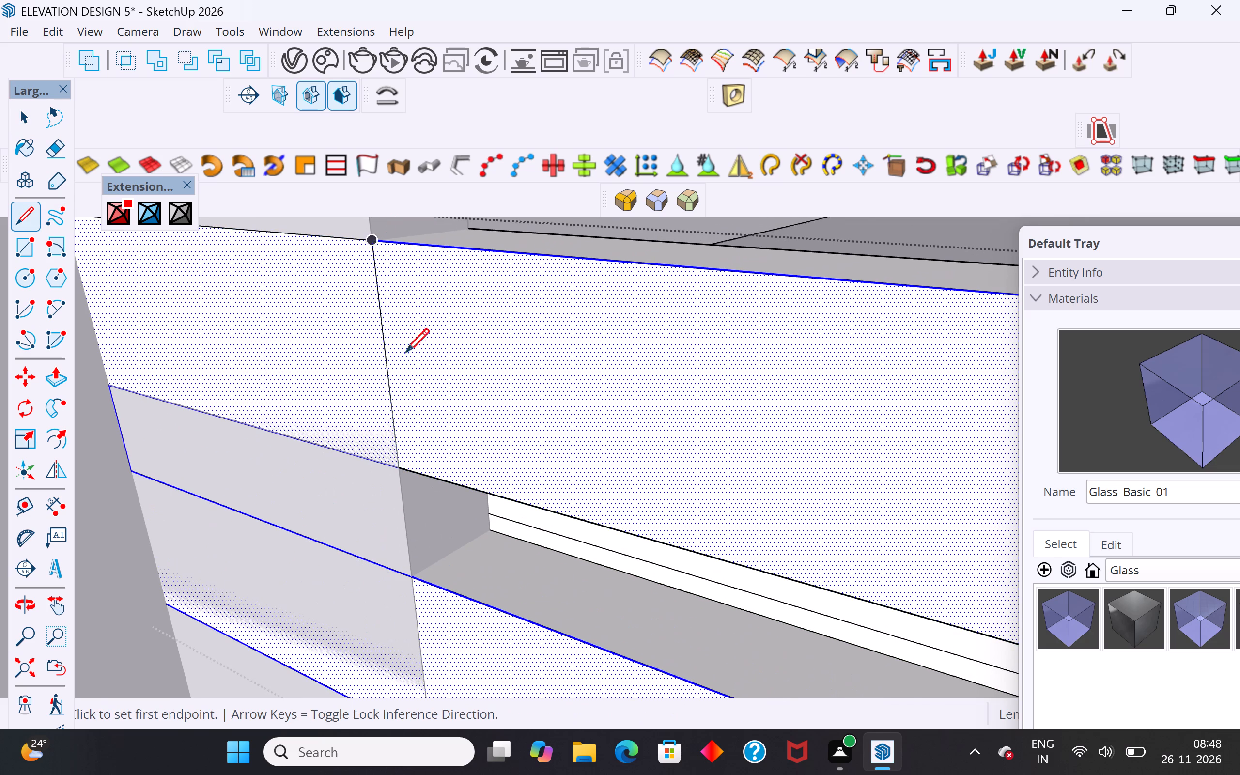
Draw a line across the slab's lower front strip along the opening's left edge.
scroll(424, 364, down, 4)
click(29, 124)
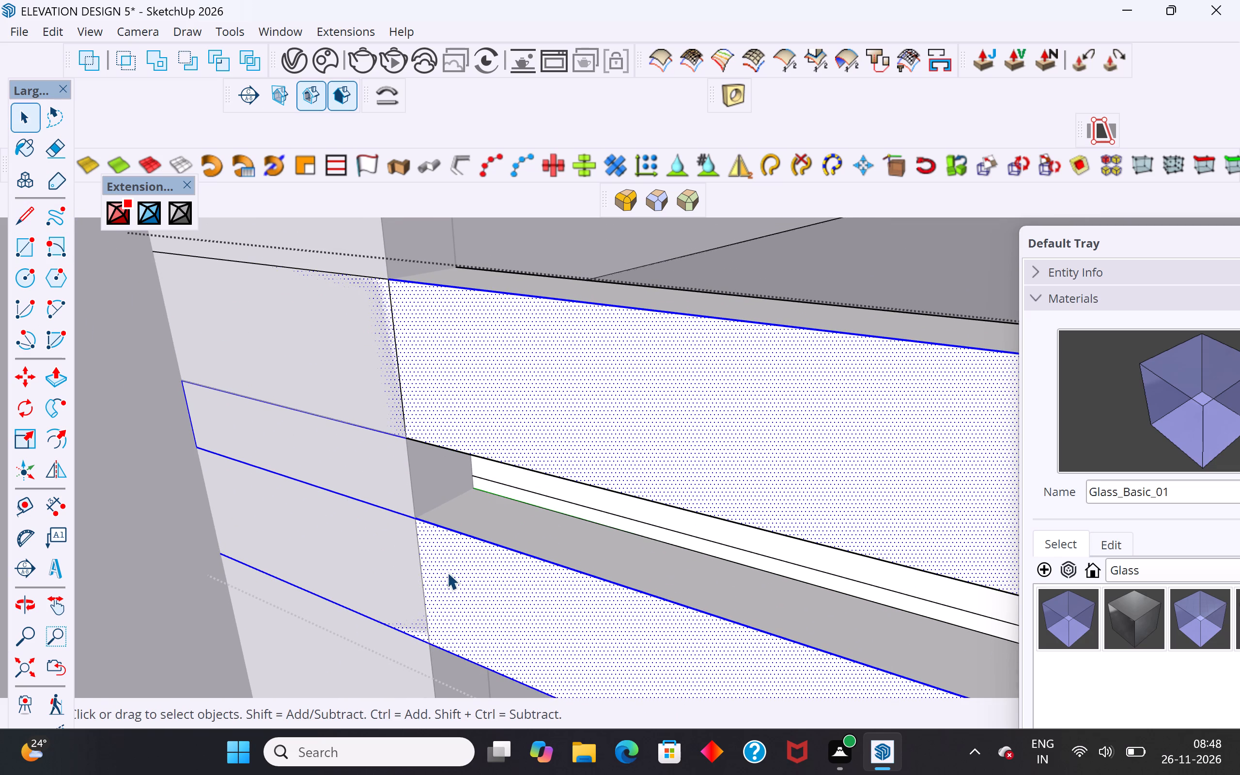
click(449, 572)
click(31, 217)
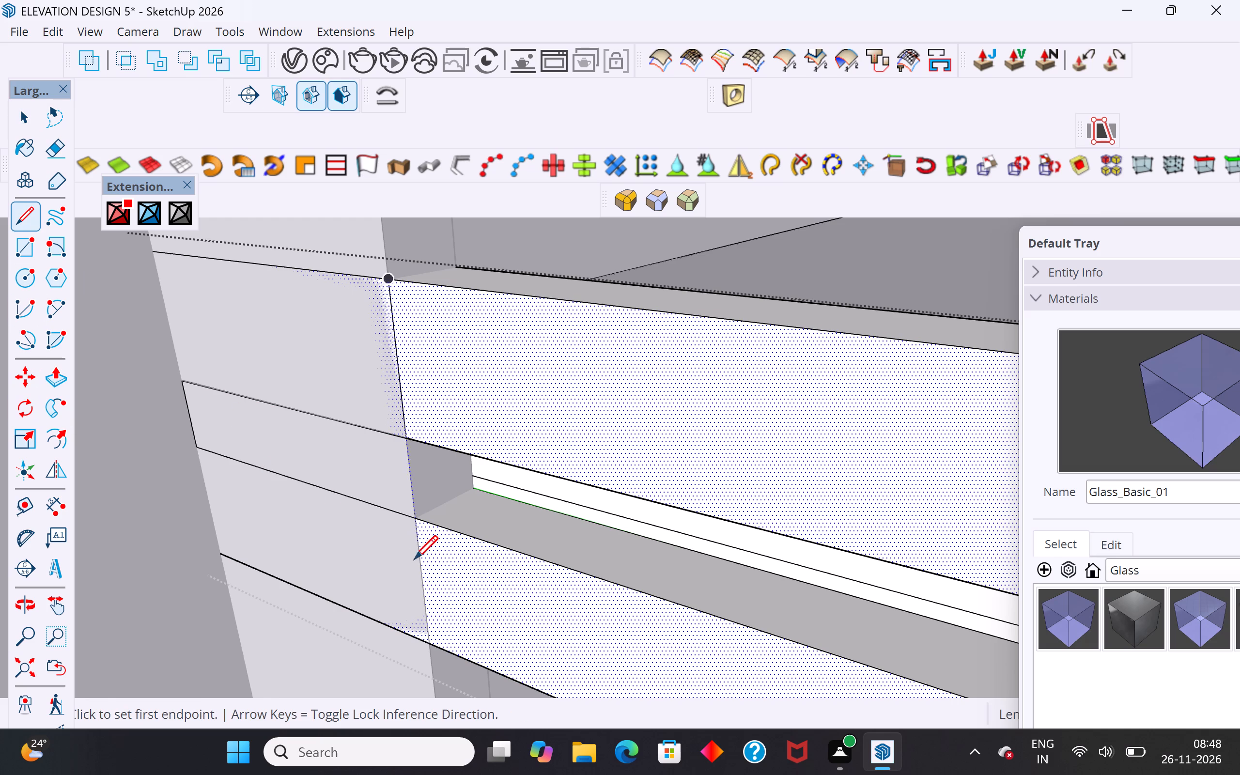
click(430, 646)
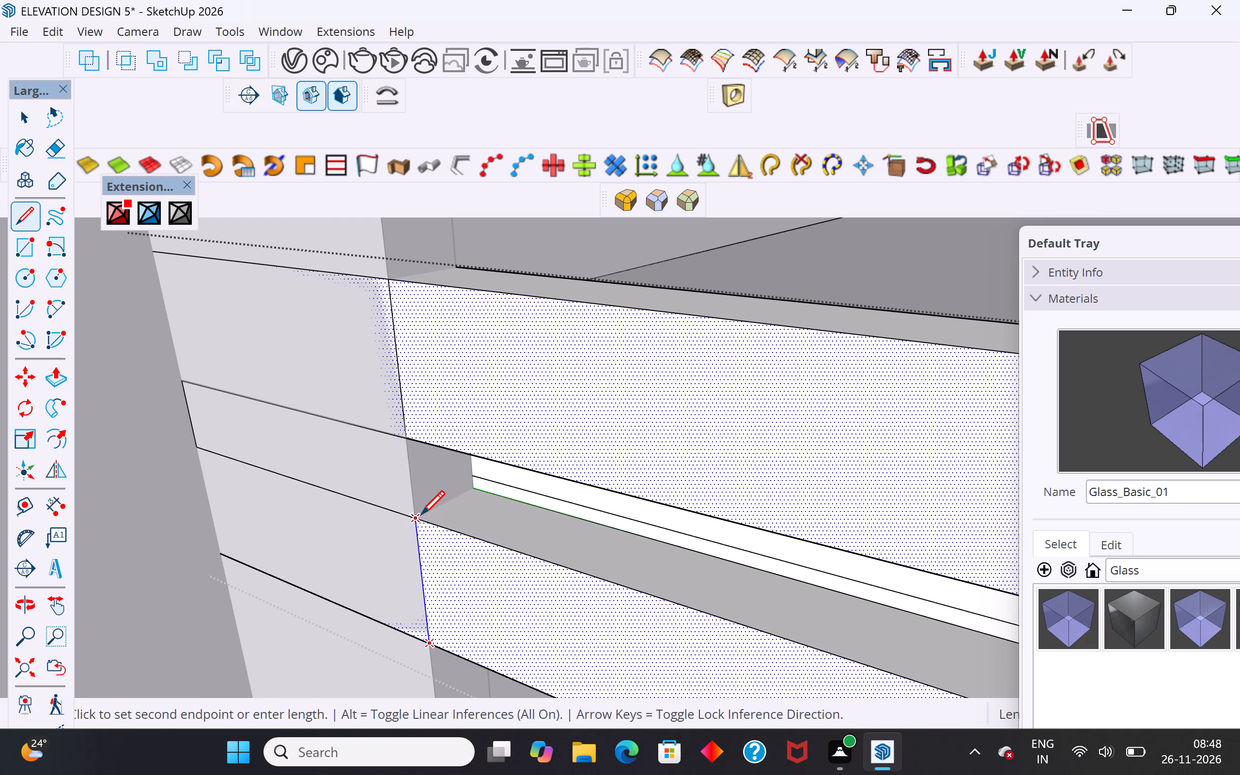
click(421, 517)
Delete the front border face extending beyond the opening's left edge and close the slab.
click(21, 123)
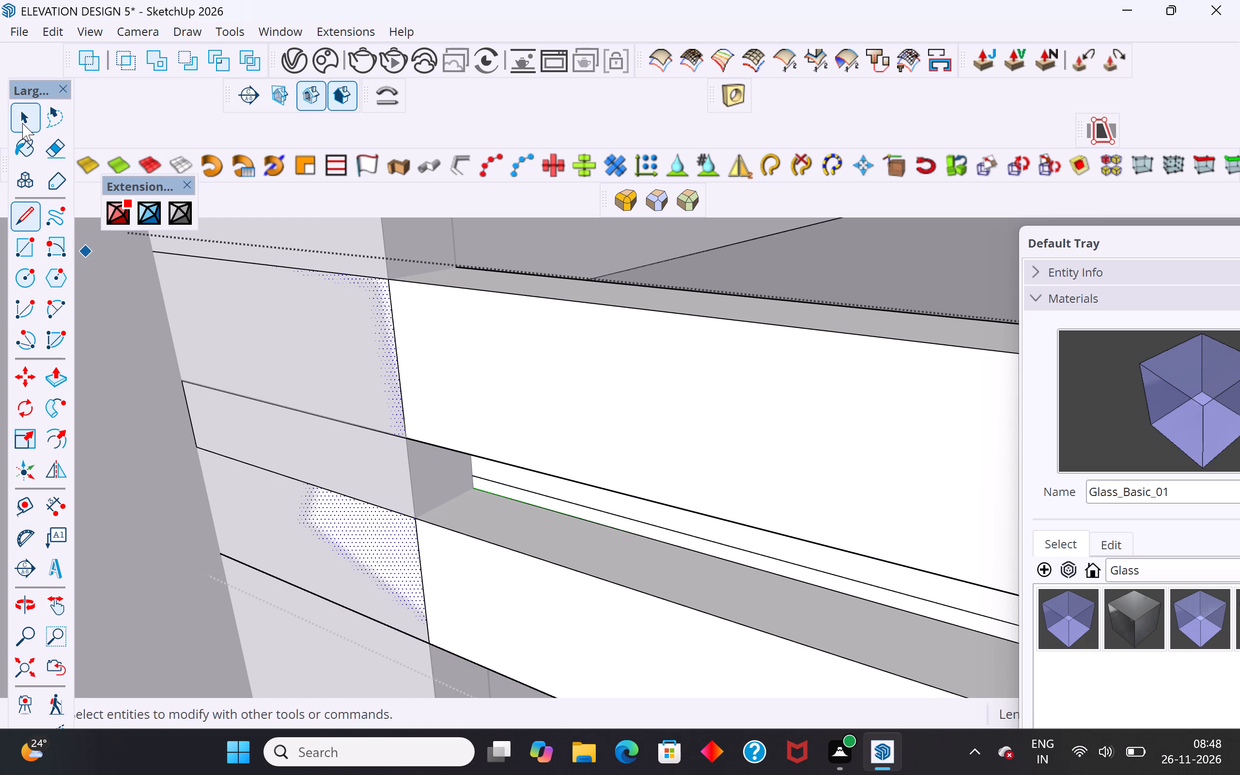
click(327, 383)
key(Delete)
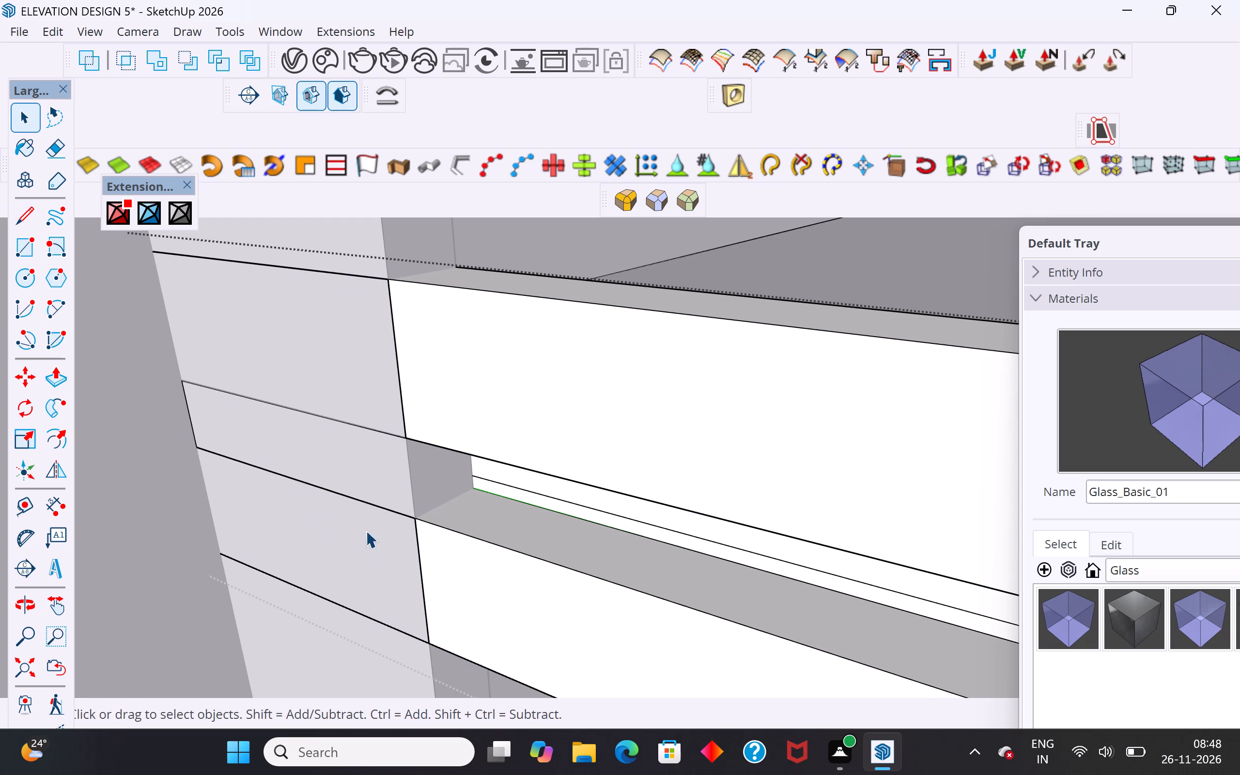
scroll(375, 424, down, 5)
scroll(375, 424, down, 20)
scroll(375, 424, down, 2)
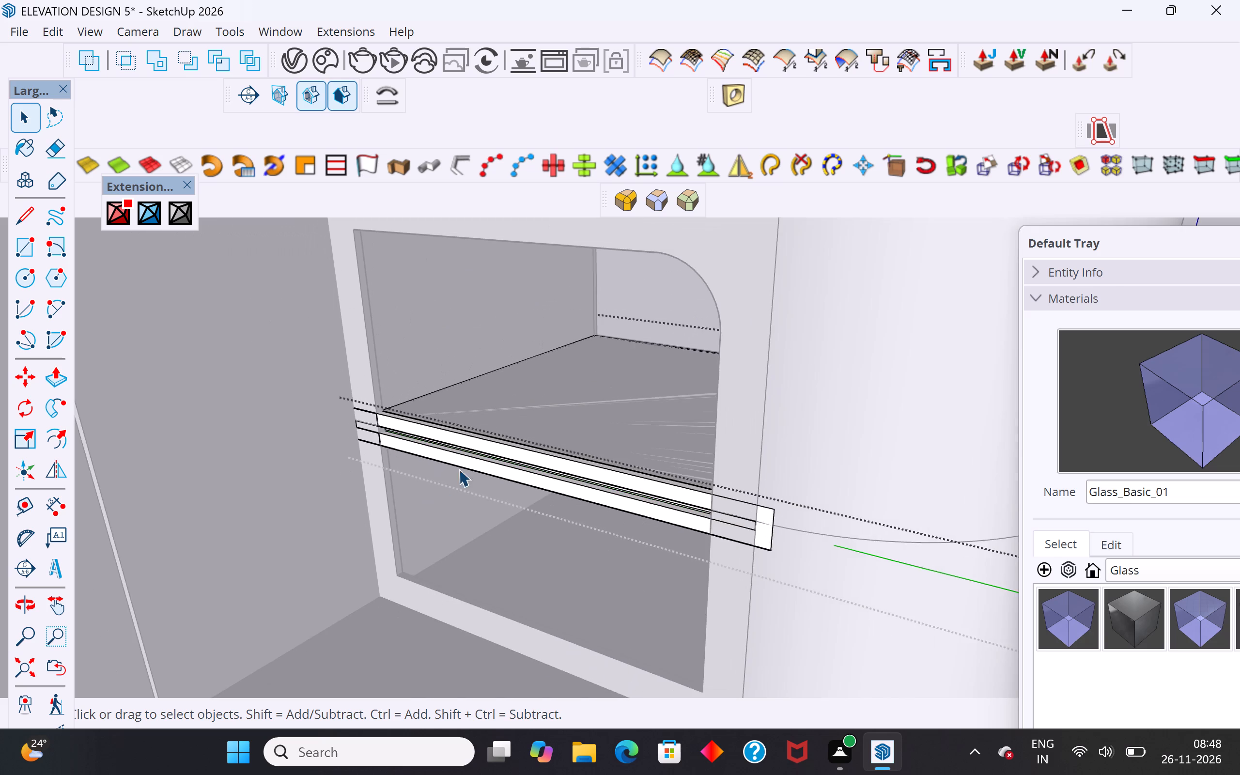
scroll(469, 453, down, 3)
scroll(488, 436, up, 1)
scroll(498, 430, down, 9)
click(635, 558)
Reopen the intermediate slab and draw a line across its upper front strip along the opening's right edge.
scroll(575, 435, up, 6)
scroll(575, 433, down, 1)
scroll(575, 433, up, 3)
middle_drag(609, 456, 667, 464)
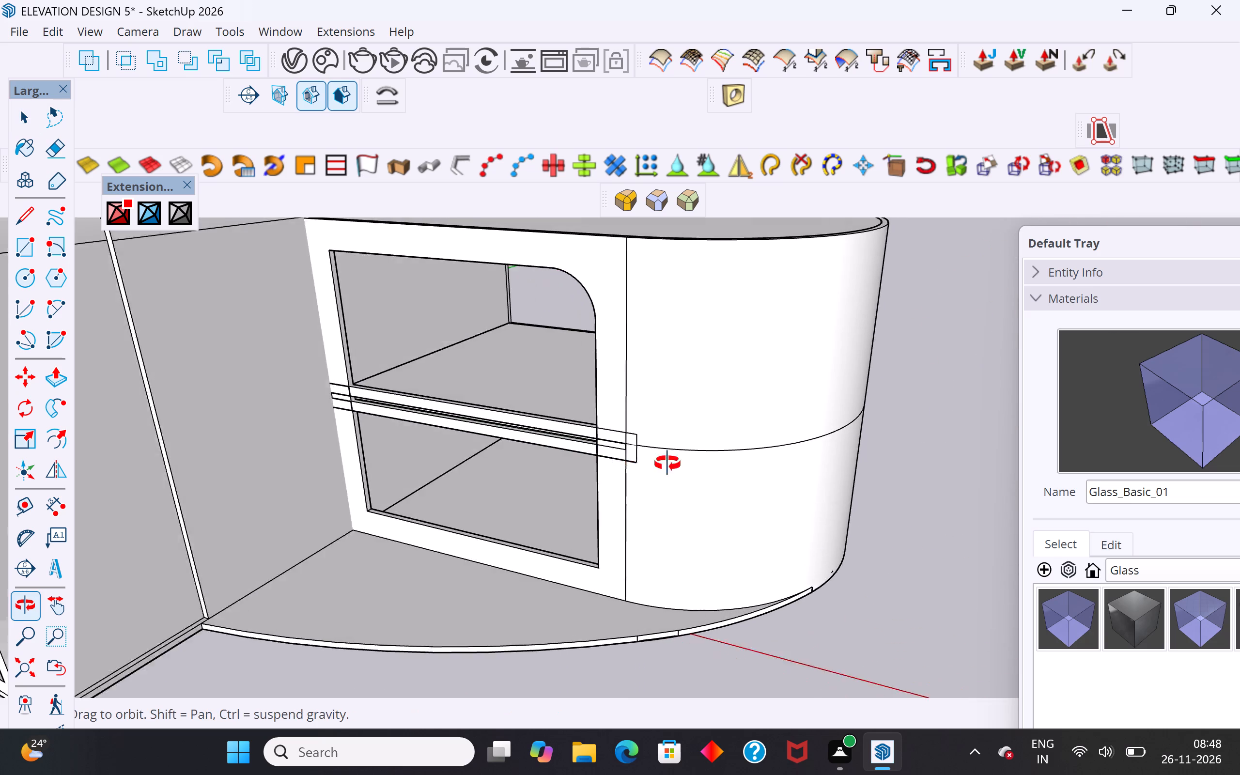
middle_drag(667, 464, 694, 465)
scroll(666, 460, up, 10)
click(617, 467)
double_click(617, 466)
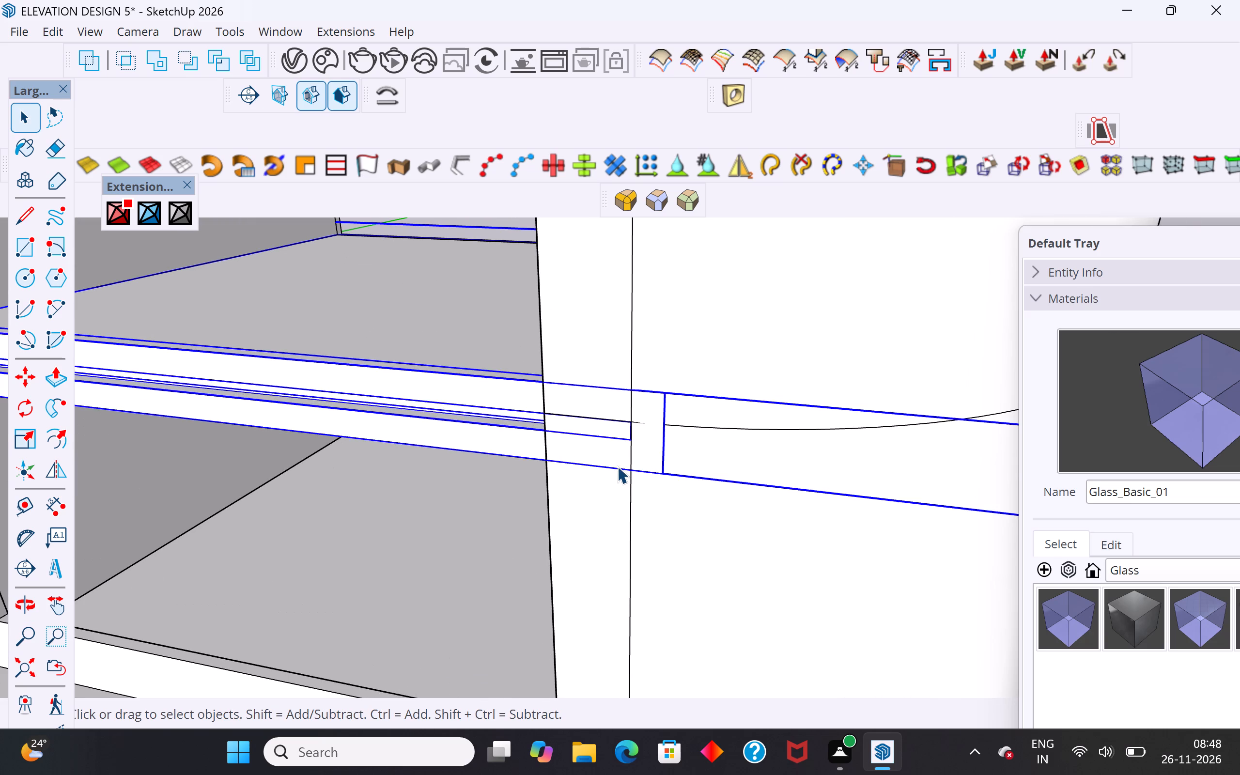
click(617, 466)
click(602, 462)
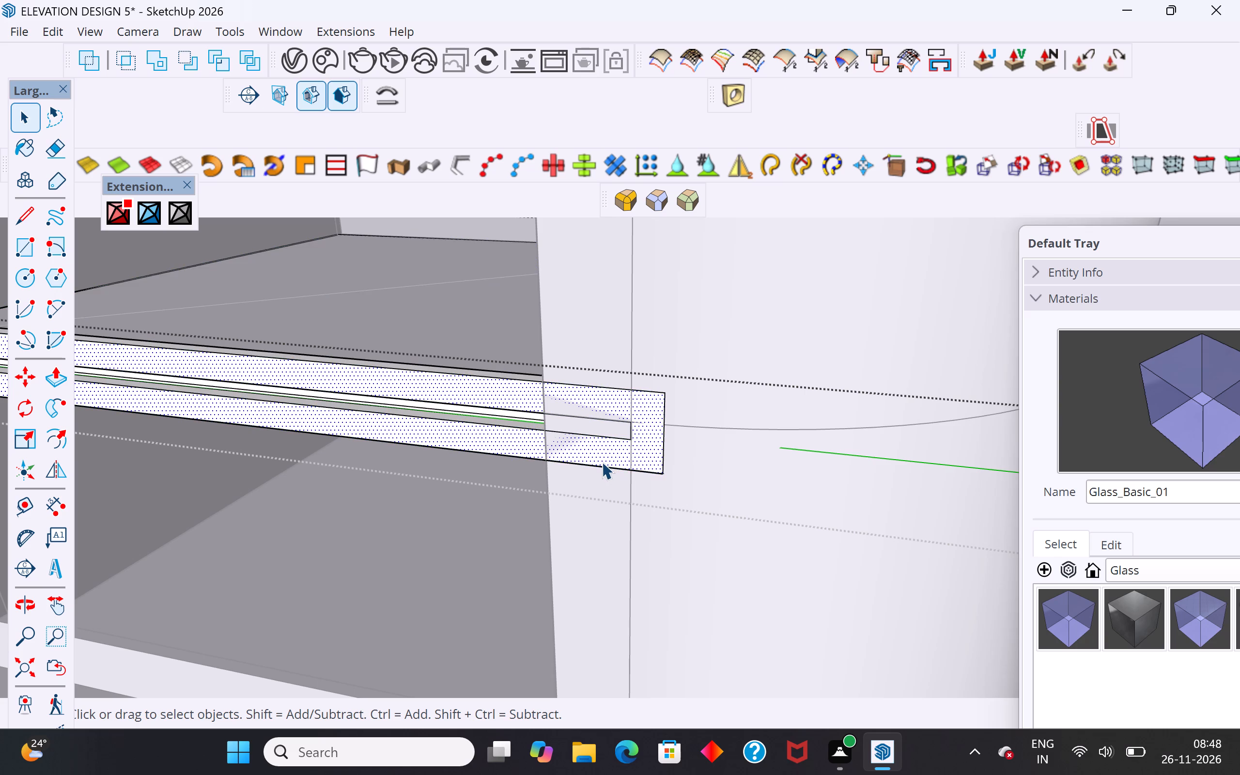
click(24, 217)
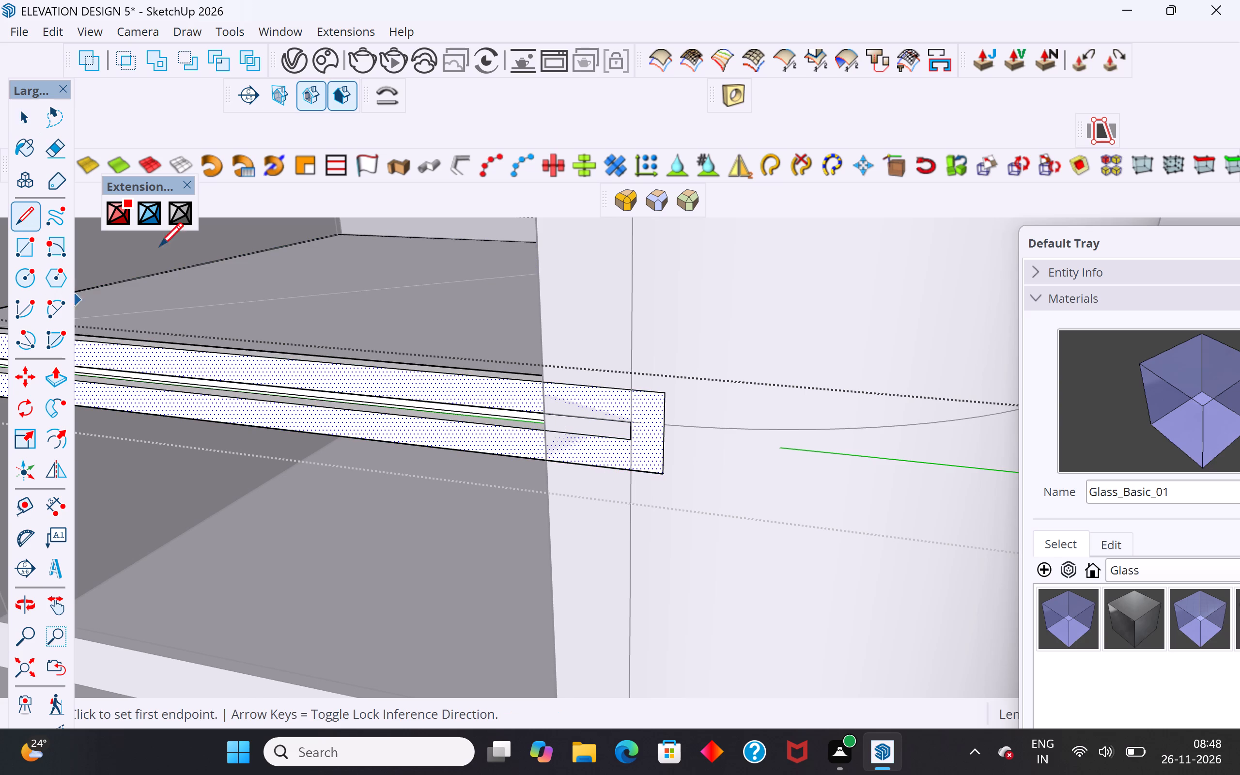
scroll(564, 401, up, 9)
click(533, 419)
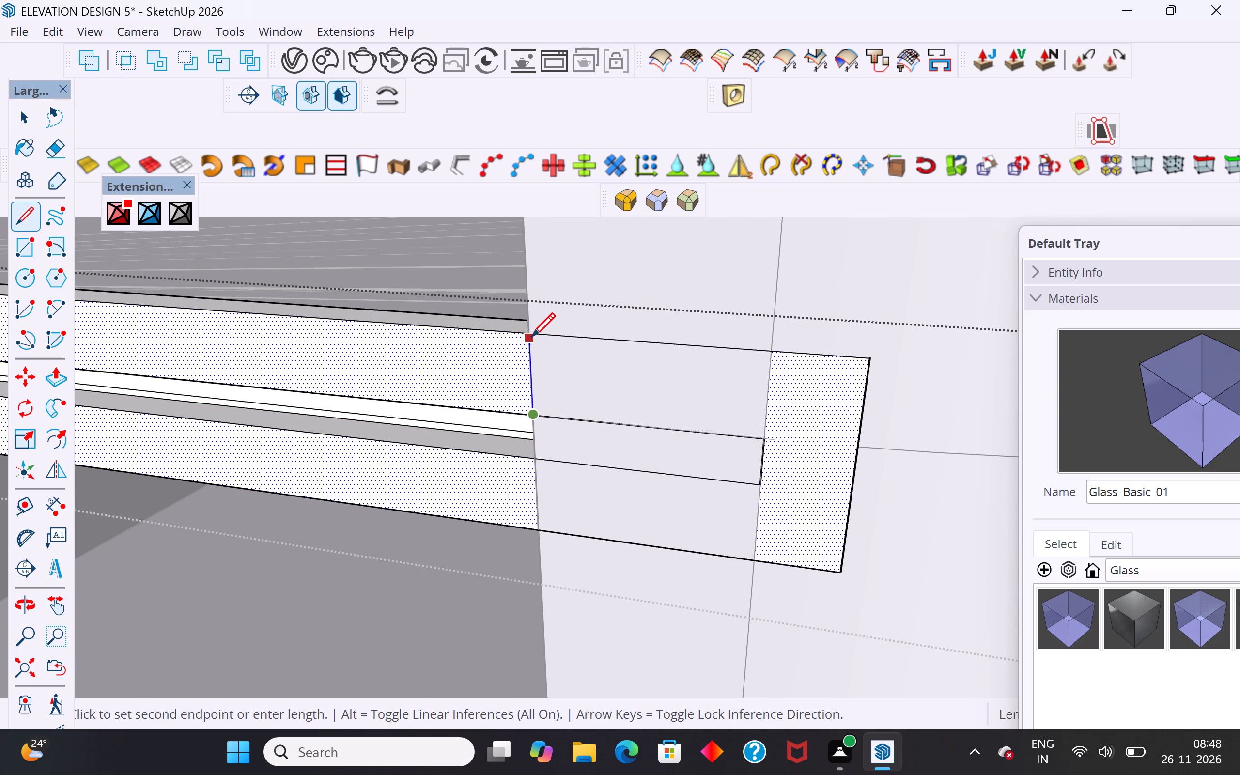
scroll(531, 339, up, 9)
click(527, 327)
Draw a line across the slab's lower front strip along the opening's right edge and close the slab.
scroll(569, 383, down, 2)
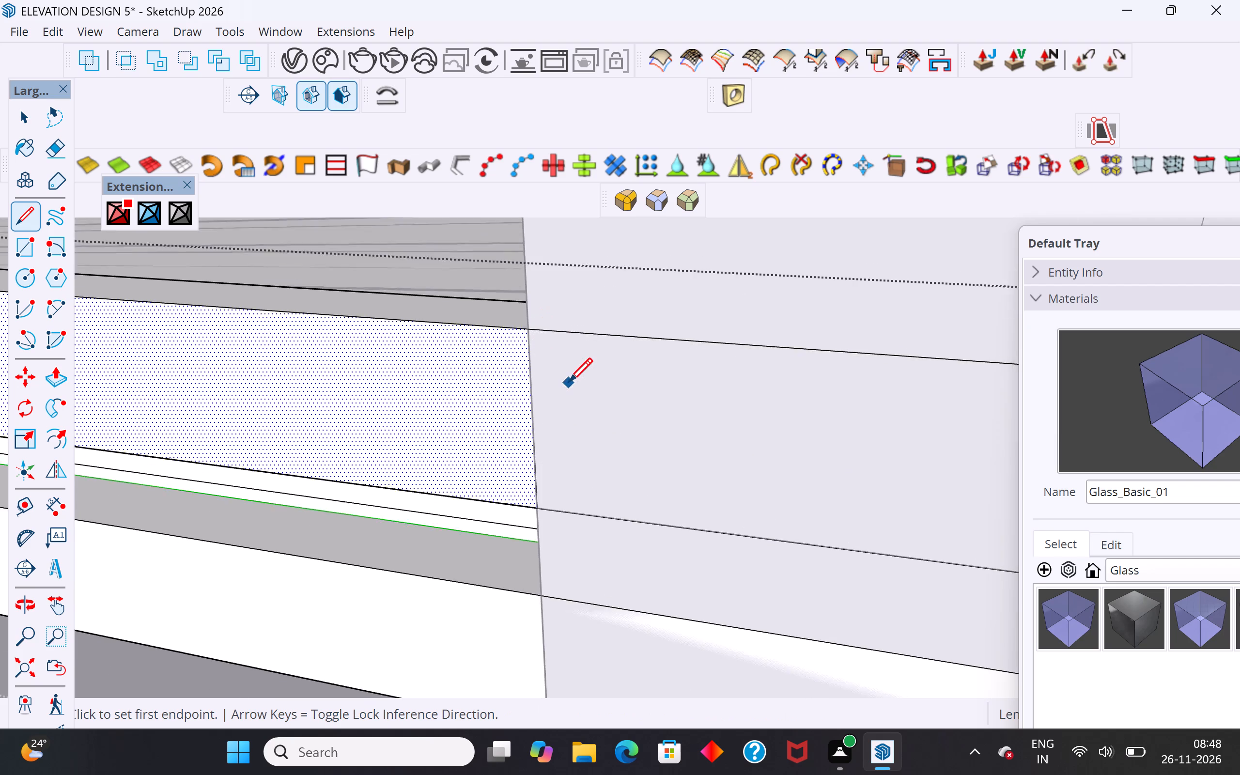
scroll(569, 384, down, 8)
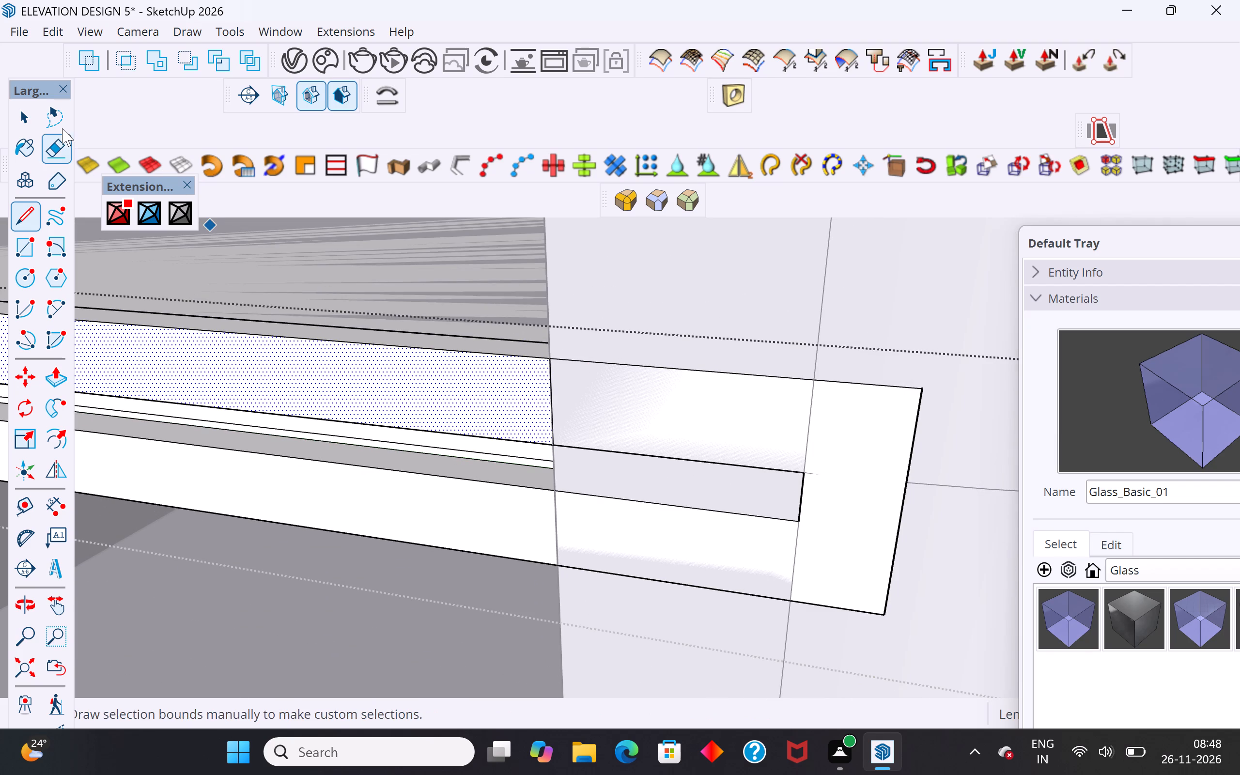
click(30, 116)
double_click(501, 521)
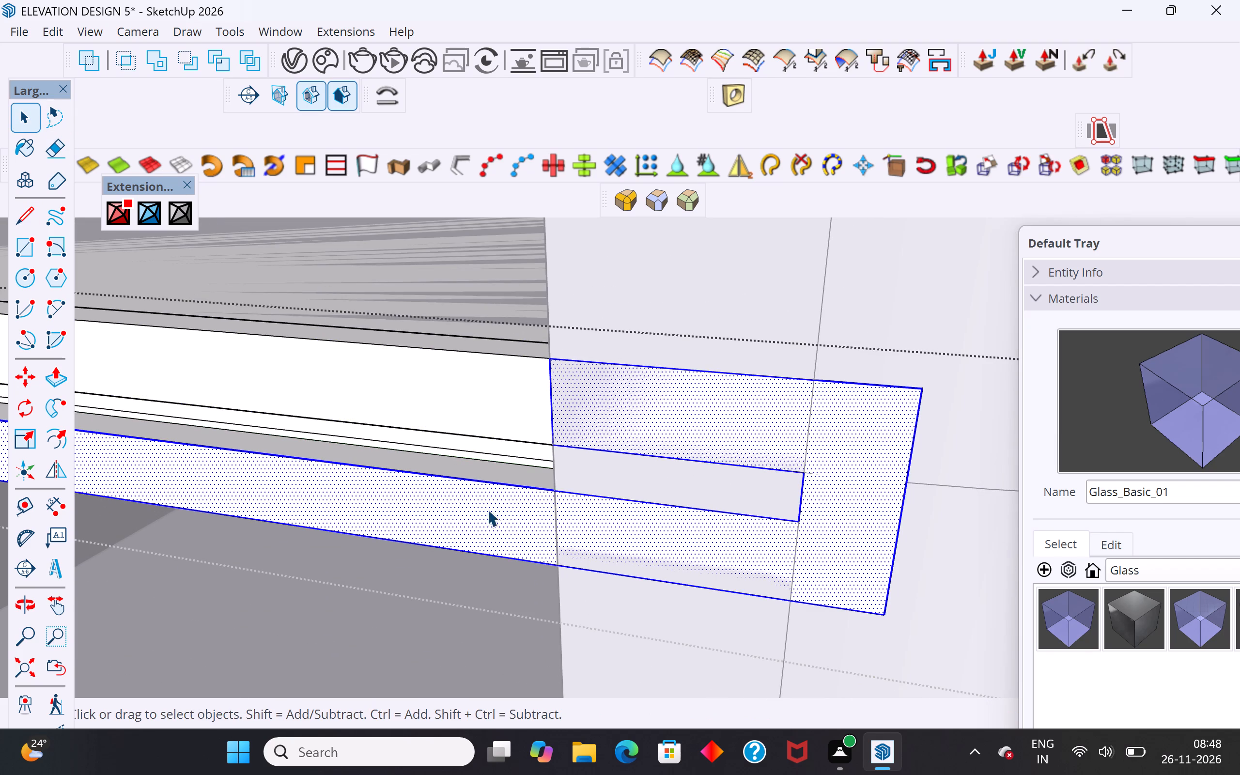
click(27, 213)
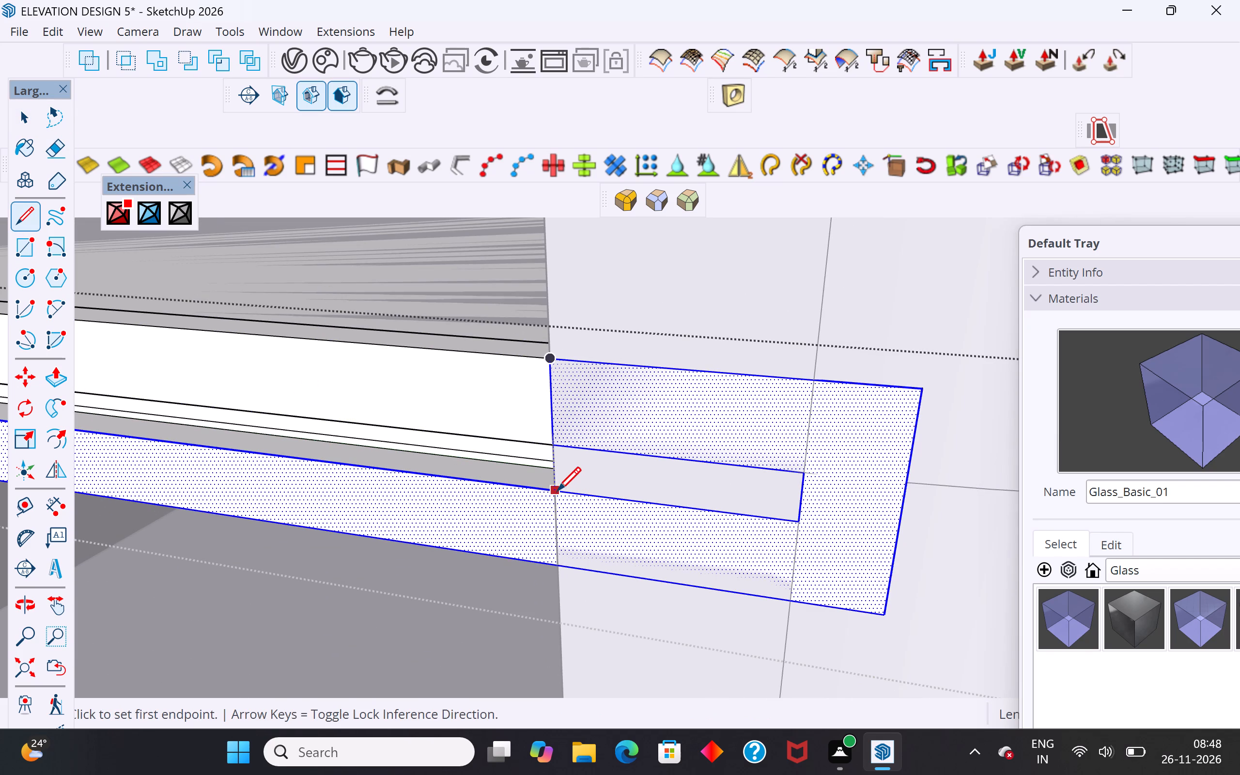
click(557, 493)
click(558, 572)
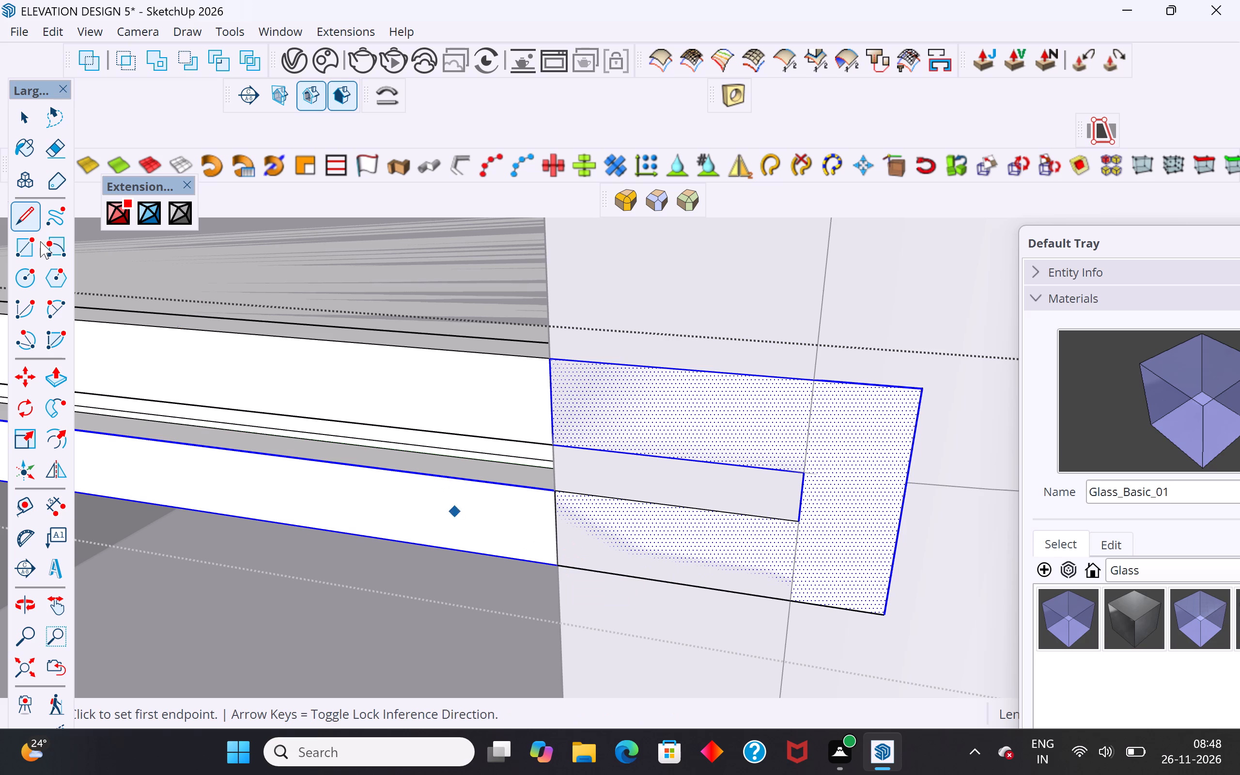
click(22, 108)
scroll(543, 330, down, 13)
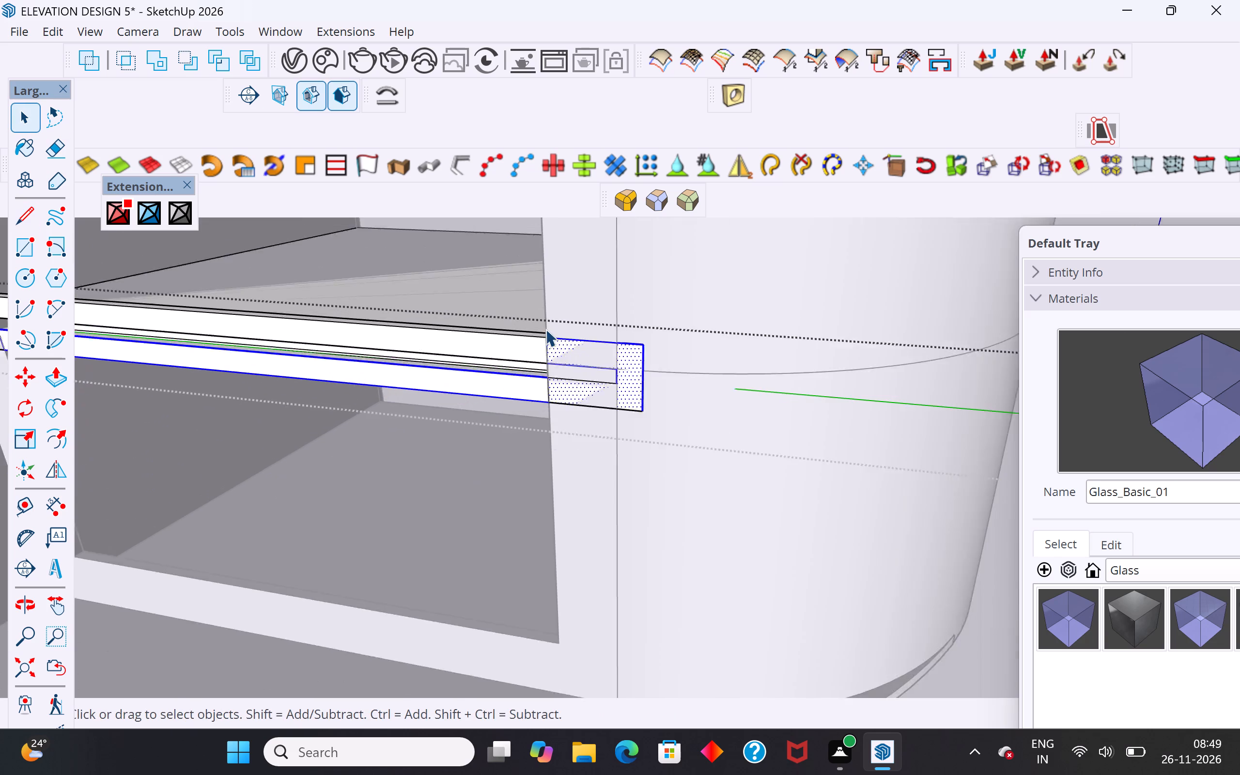
scroll(545, 329, down, 3)
click(790, 659)
middle_drag(532, 406, 593, 388)
scroll(613, 364, up, 5)
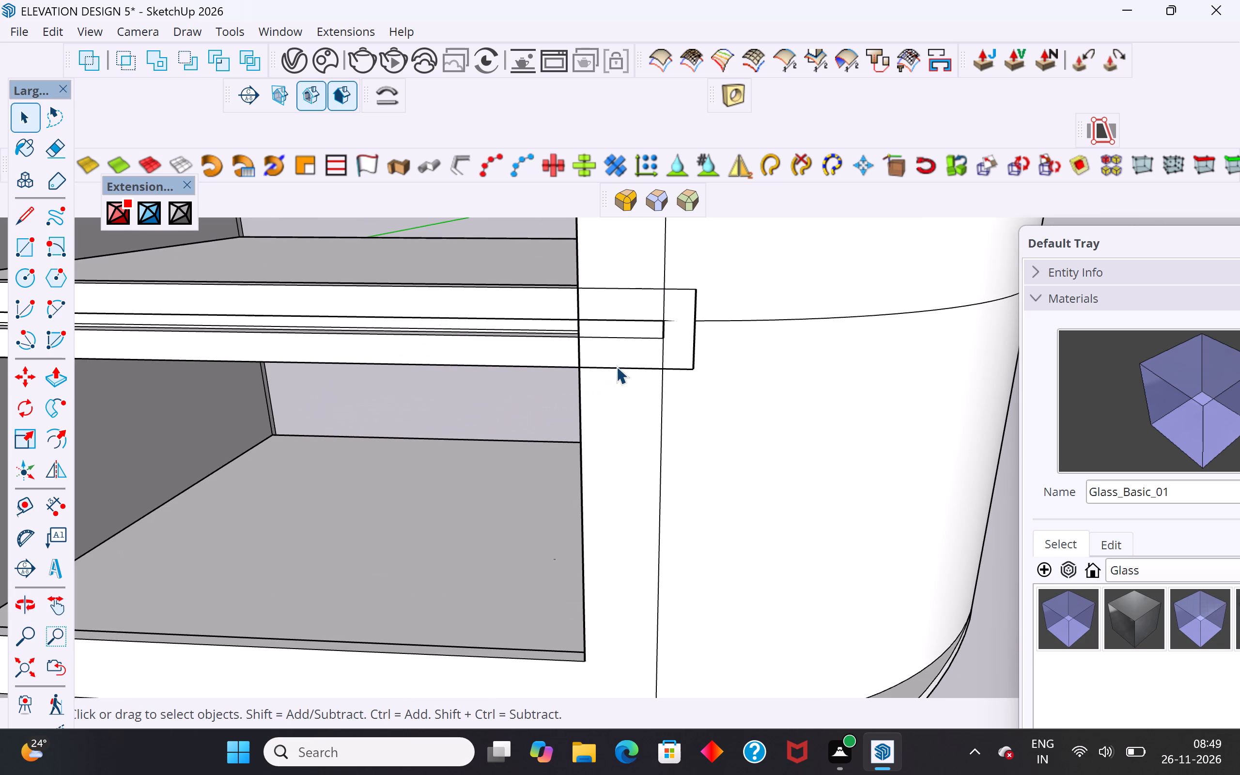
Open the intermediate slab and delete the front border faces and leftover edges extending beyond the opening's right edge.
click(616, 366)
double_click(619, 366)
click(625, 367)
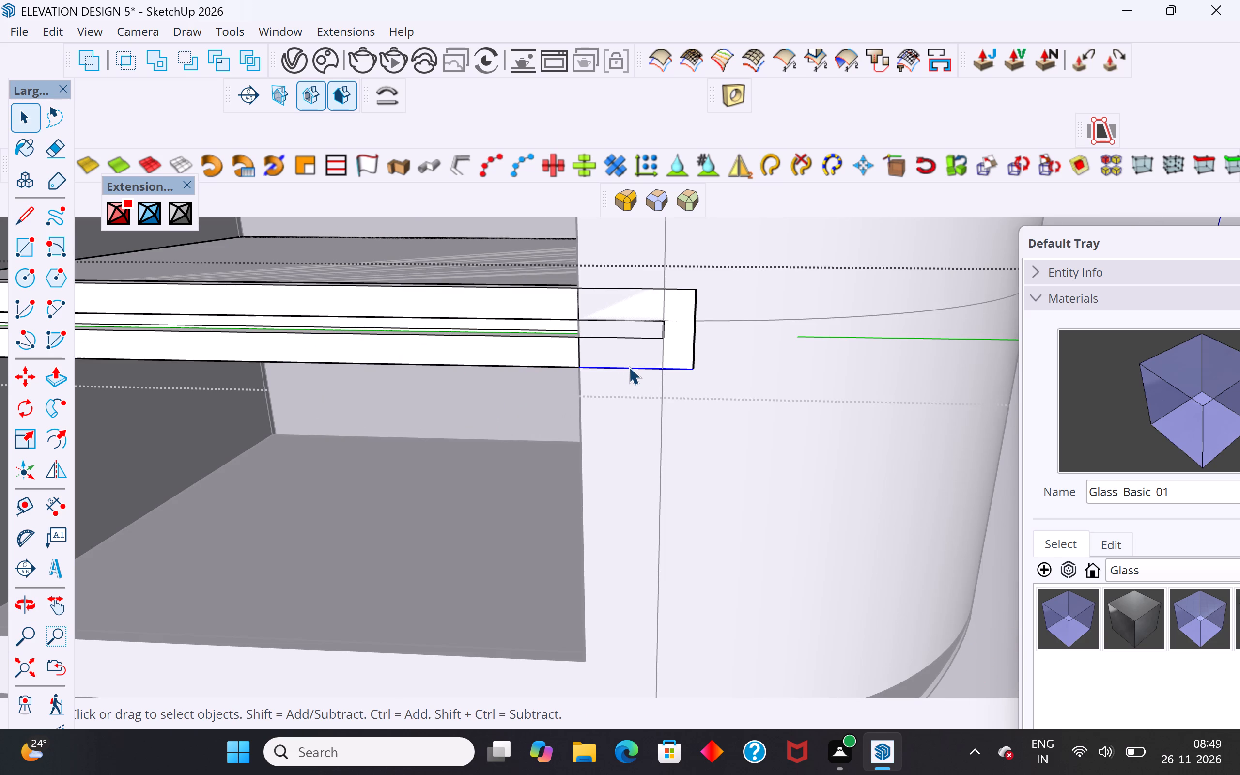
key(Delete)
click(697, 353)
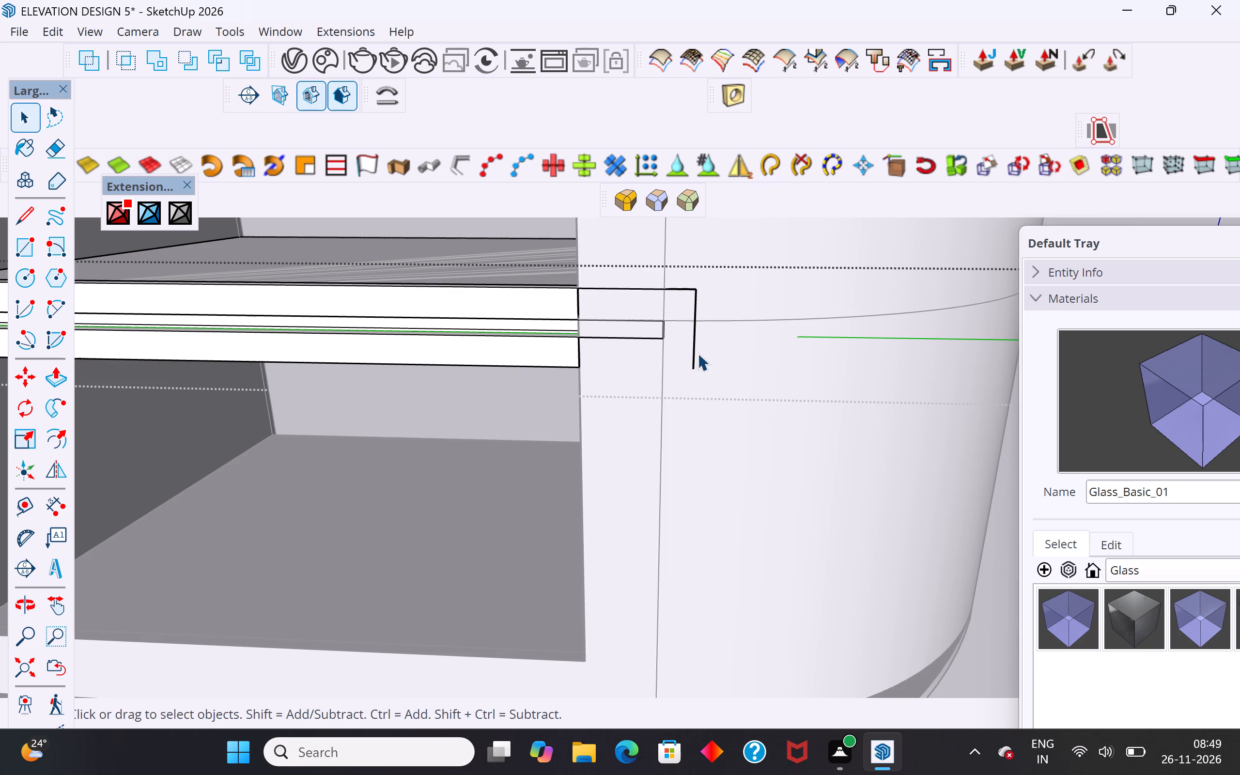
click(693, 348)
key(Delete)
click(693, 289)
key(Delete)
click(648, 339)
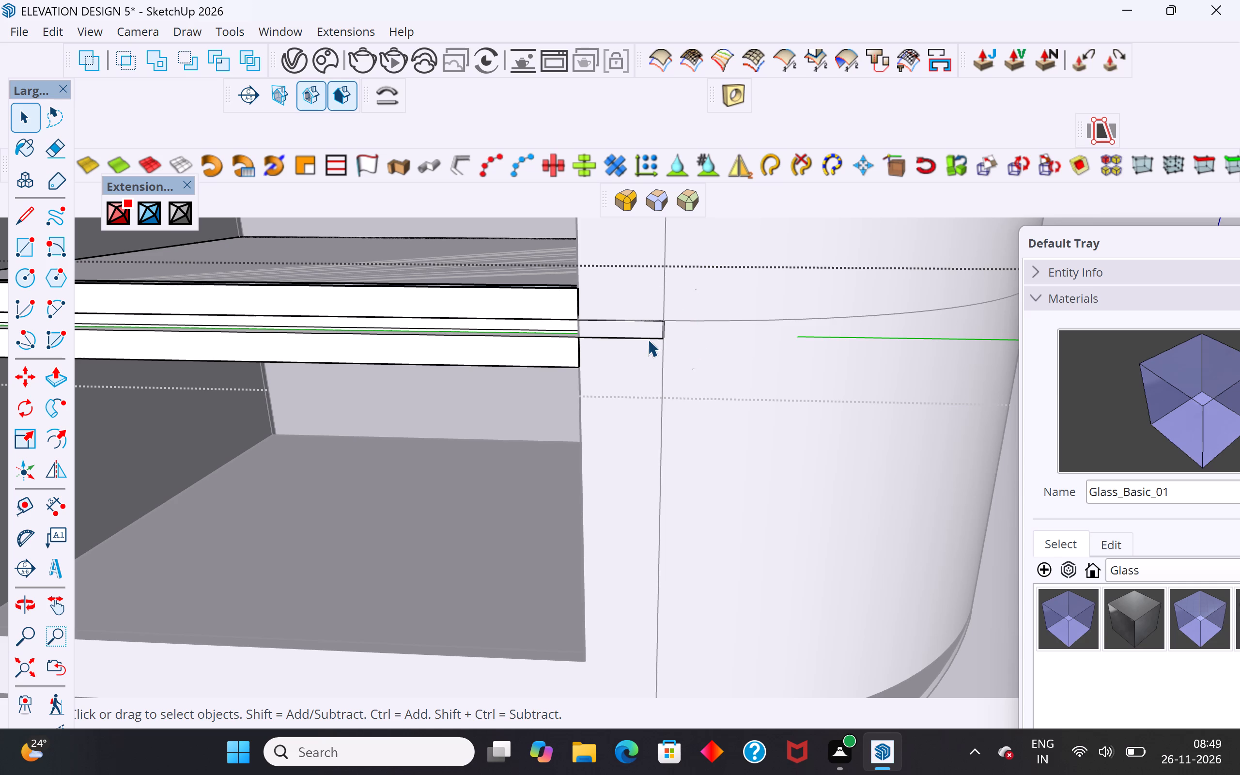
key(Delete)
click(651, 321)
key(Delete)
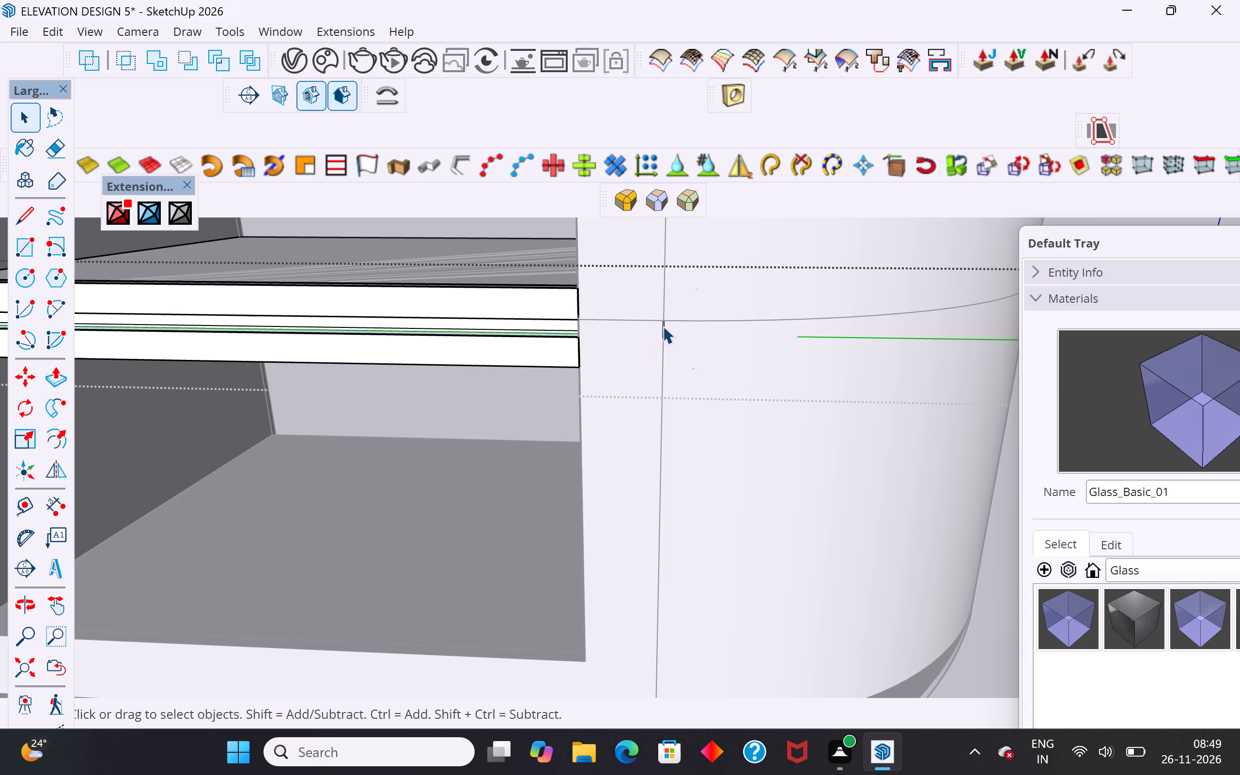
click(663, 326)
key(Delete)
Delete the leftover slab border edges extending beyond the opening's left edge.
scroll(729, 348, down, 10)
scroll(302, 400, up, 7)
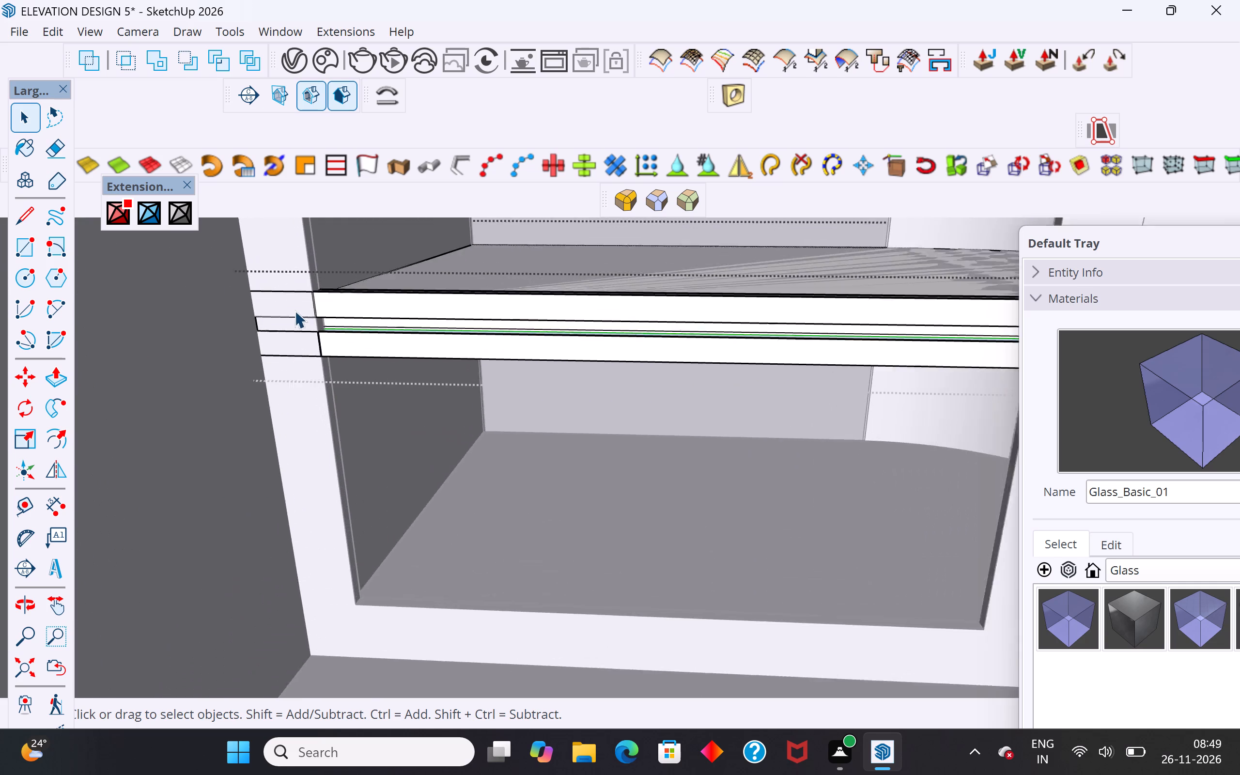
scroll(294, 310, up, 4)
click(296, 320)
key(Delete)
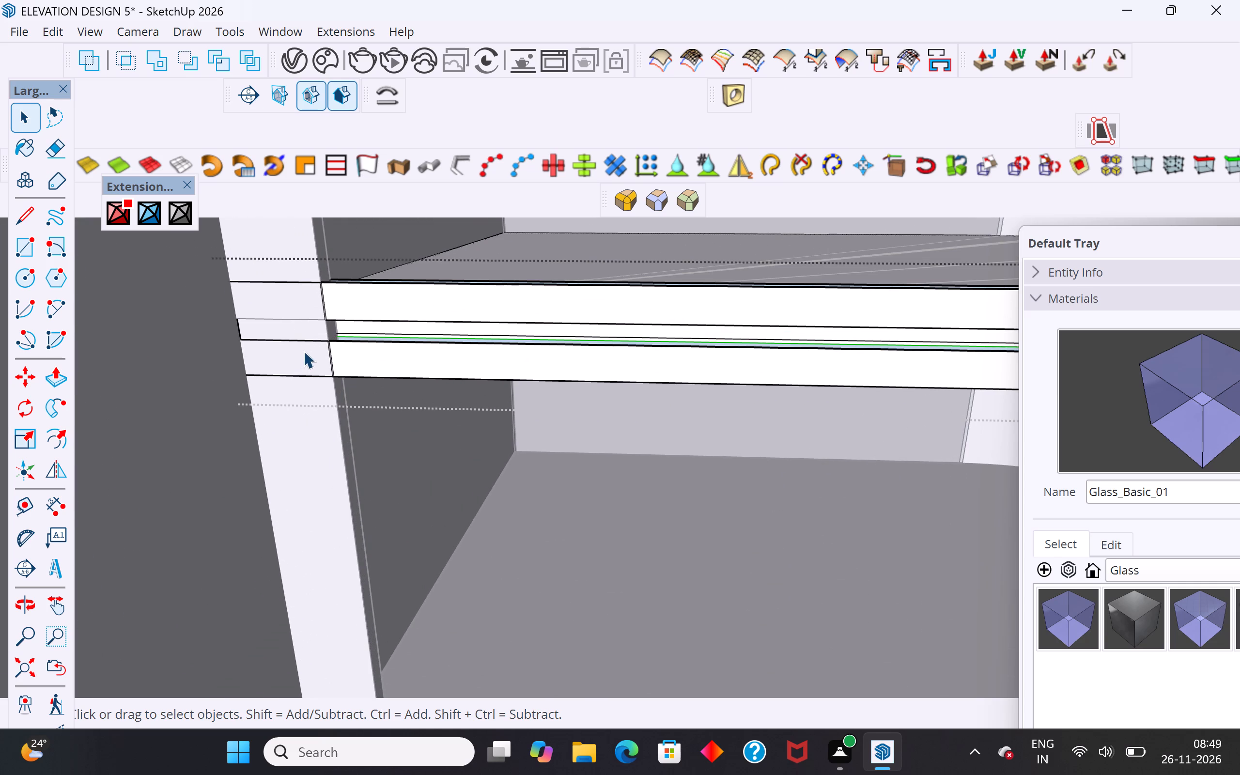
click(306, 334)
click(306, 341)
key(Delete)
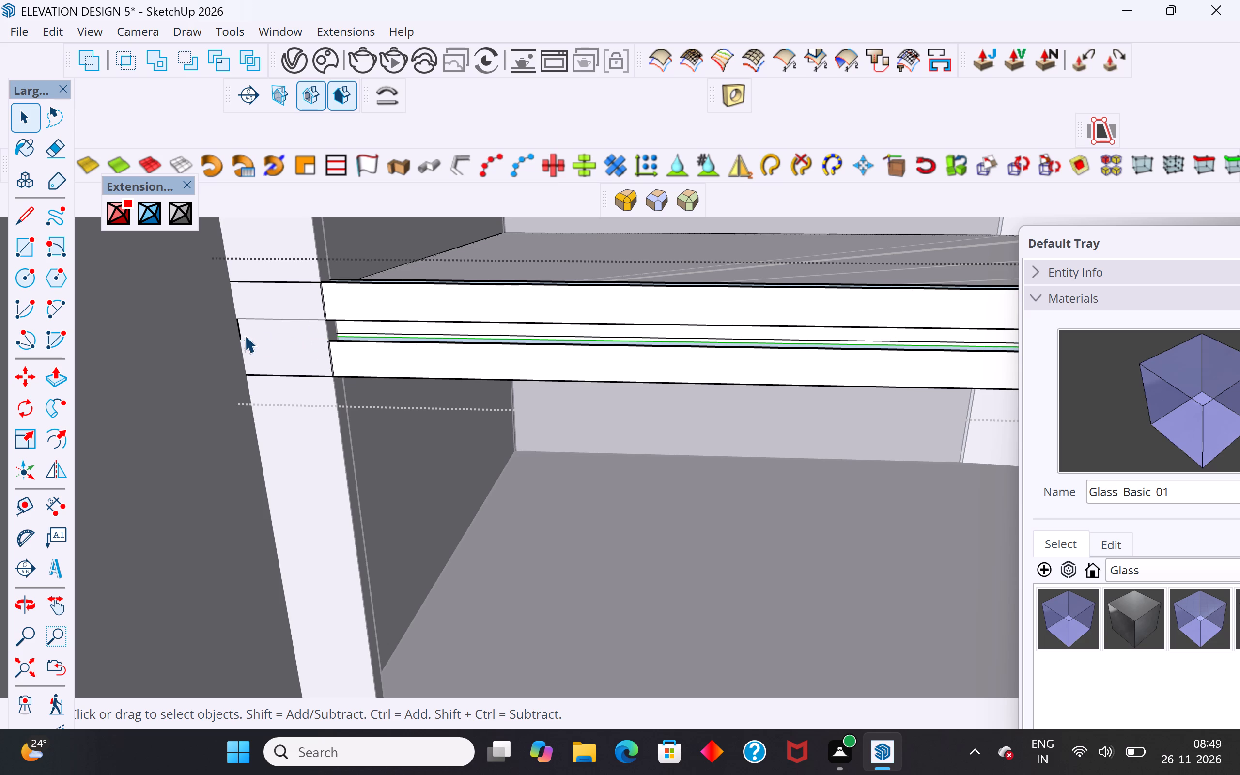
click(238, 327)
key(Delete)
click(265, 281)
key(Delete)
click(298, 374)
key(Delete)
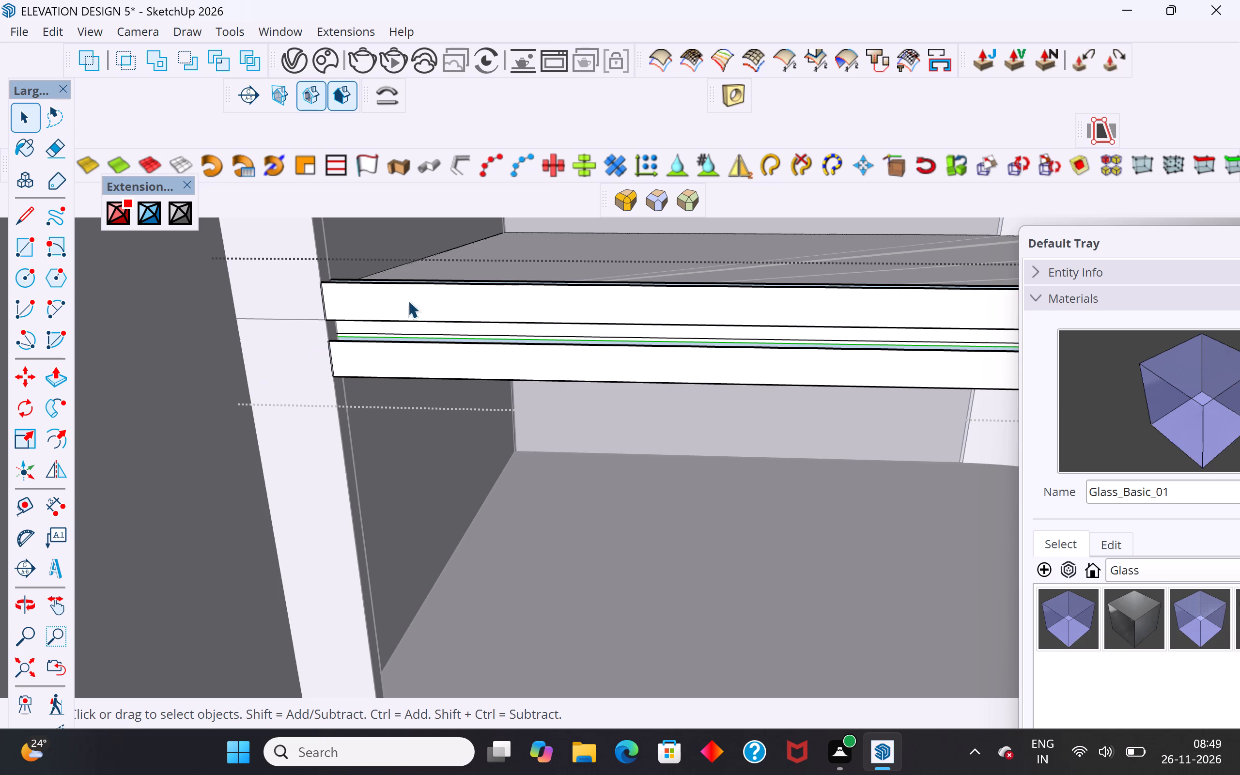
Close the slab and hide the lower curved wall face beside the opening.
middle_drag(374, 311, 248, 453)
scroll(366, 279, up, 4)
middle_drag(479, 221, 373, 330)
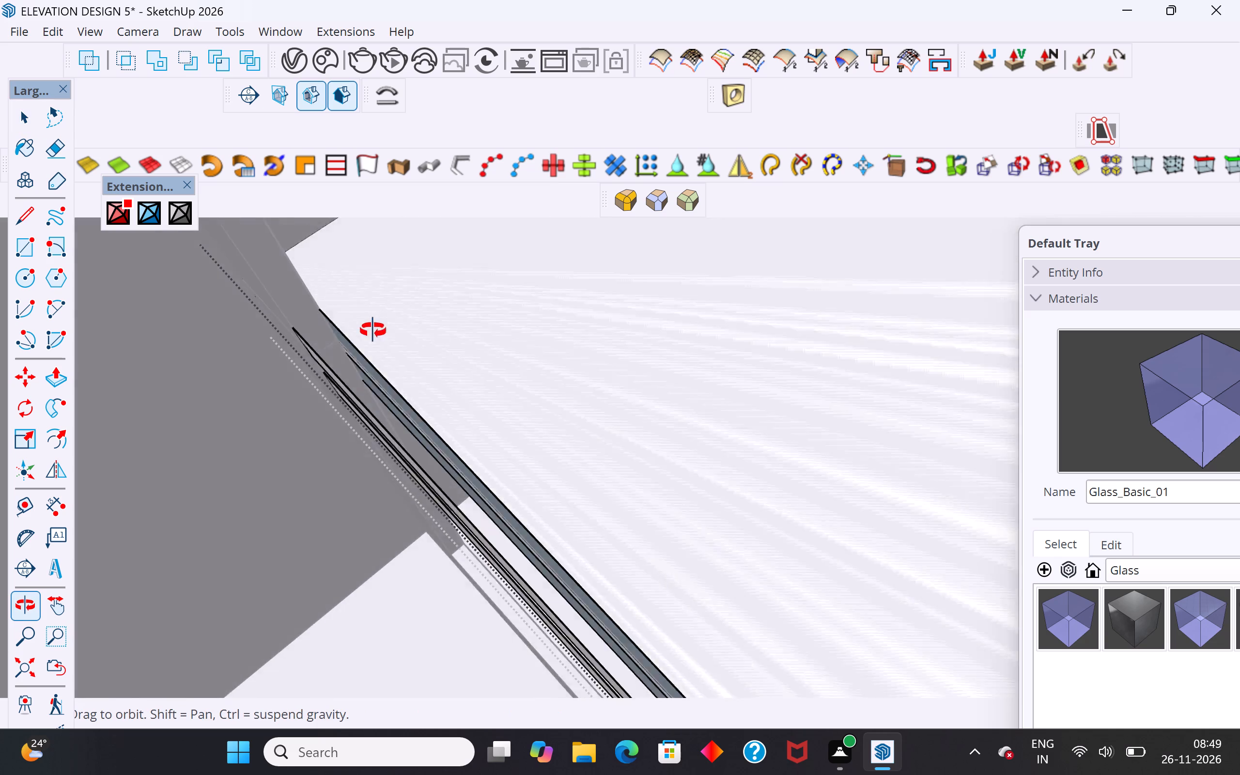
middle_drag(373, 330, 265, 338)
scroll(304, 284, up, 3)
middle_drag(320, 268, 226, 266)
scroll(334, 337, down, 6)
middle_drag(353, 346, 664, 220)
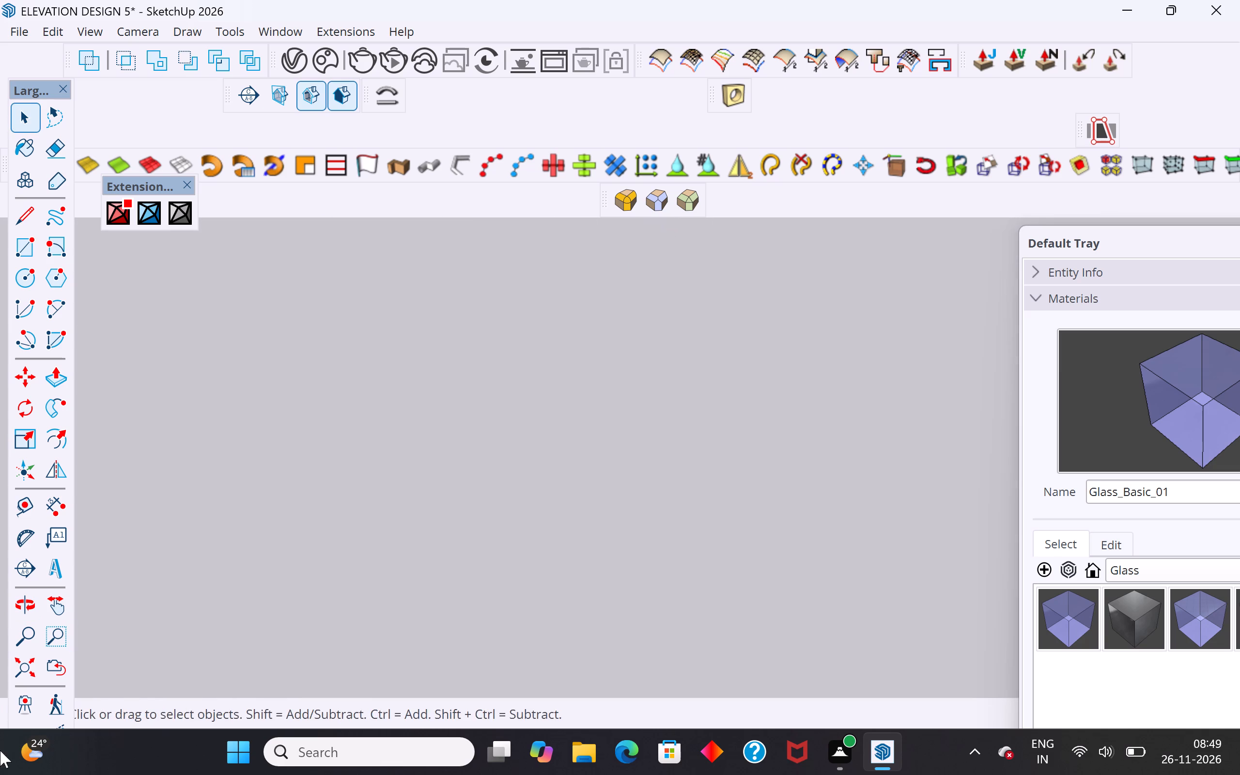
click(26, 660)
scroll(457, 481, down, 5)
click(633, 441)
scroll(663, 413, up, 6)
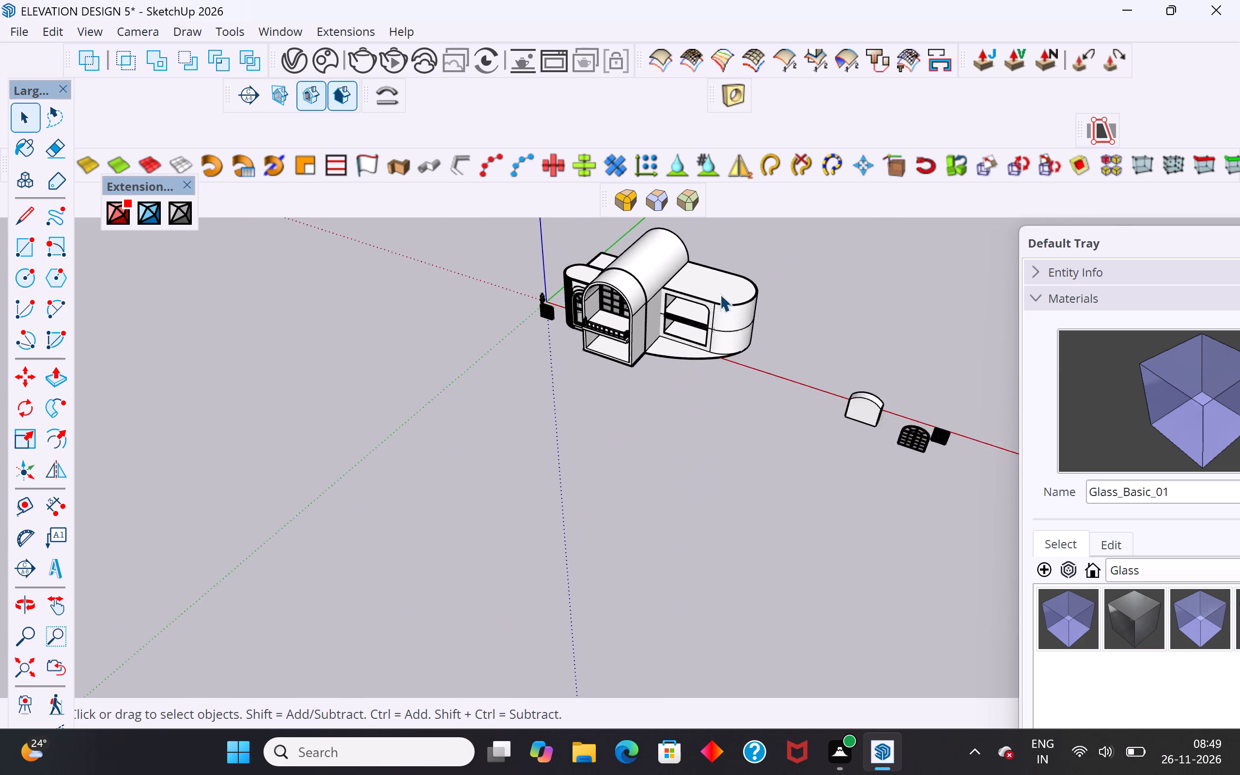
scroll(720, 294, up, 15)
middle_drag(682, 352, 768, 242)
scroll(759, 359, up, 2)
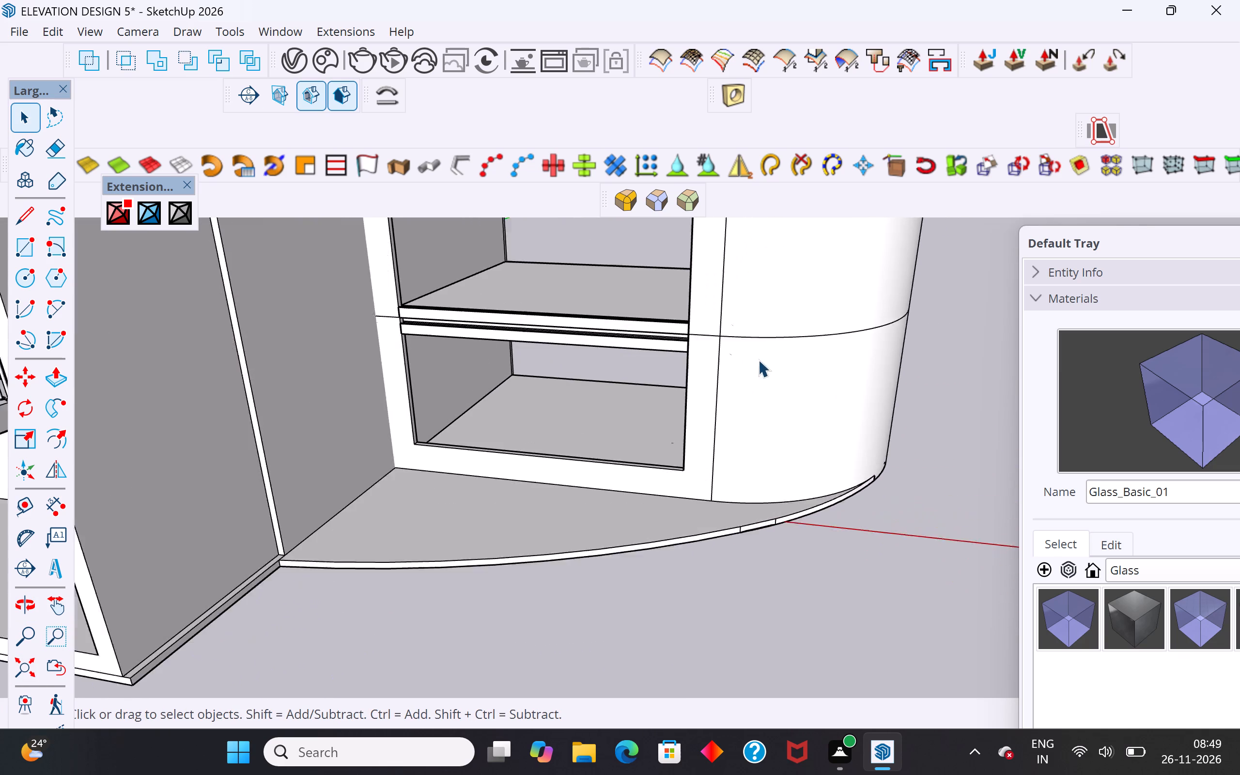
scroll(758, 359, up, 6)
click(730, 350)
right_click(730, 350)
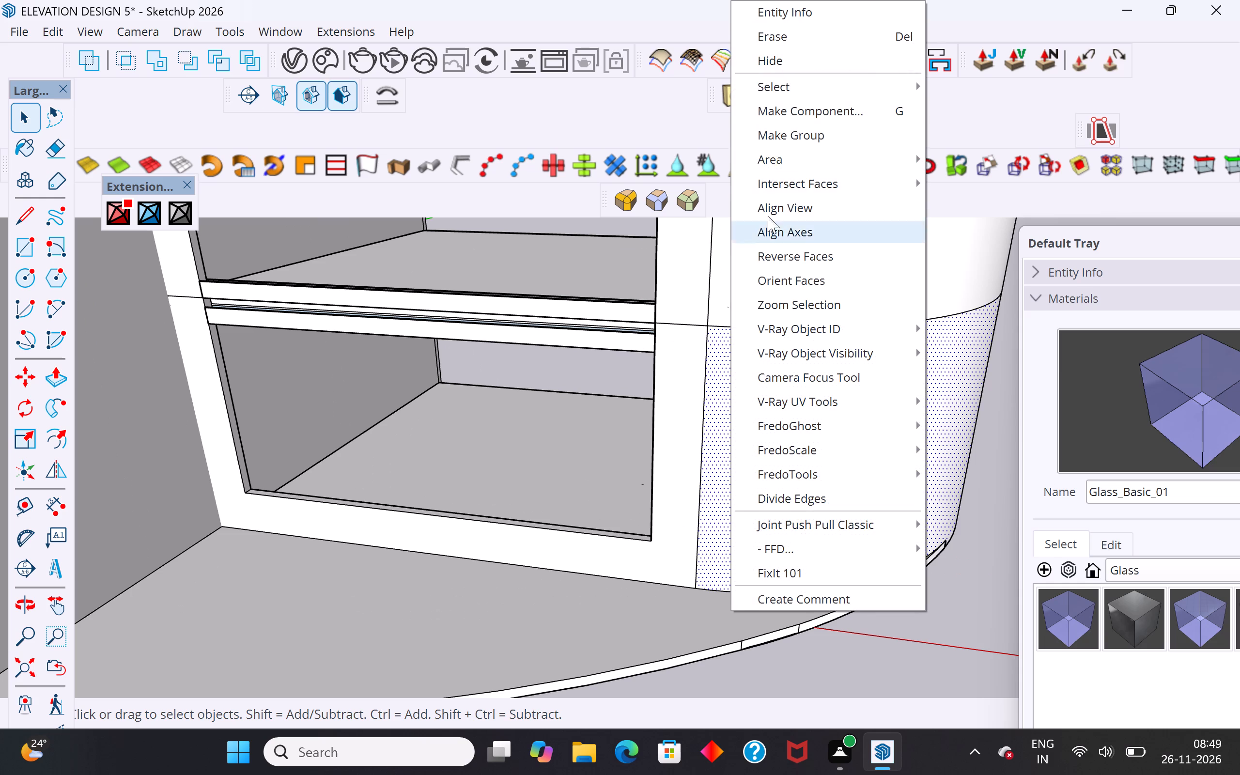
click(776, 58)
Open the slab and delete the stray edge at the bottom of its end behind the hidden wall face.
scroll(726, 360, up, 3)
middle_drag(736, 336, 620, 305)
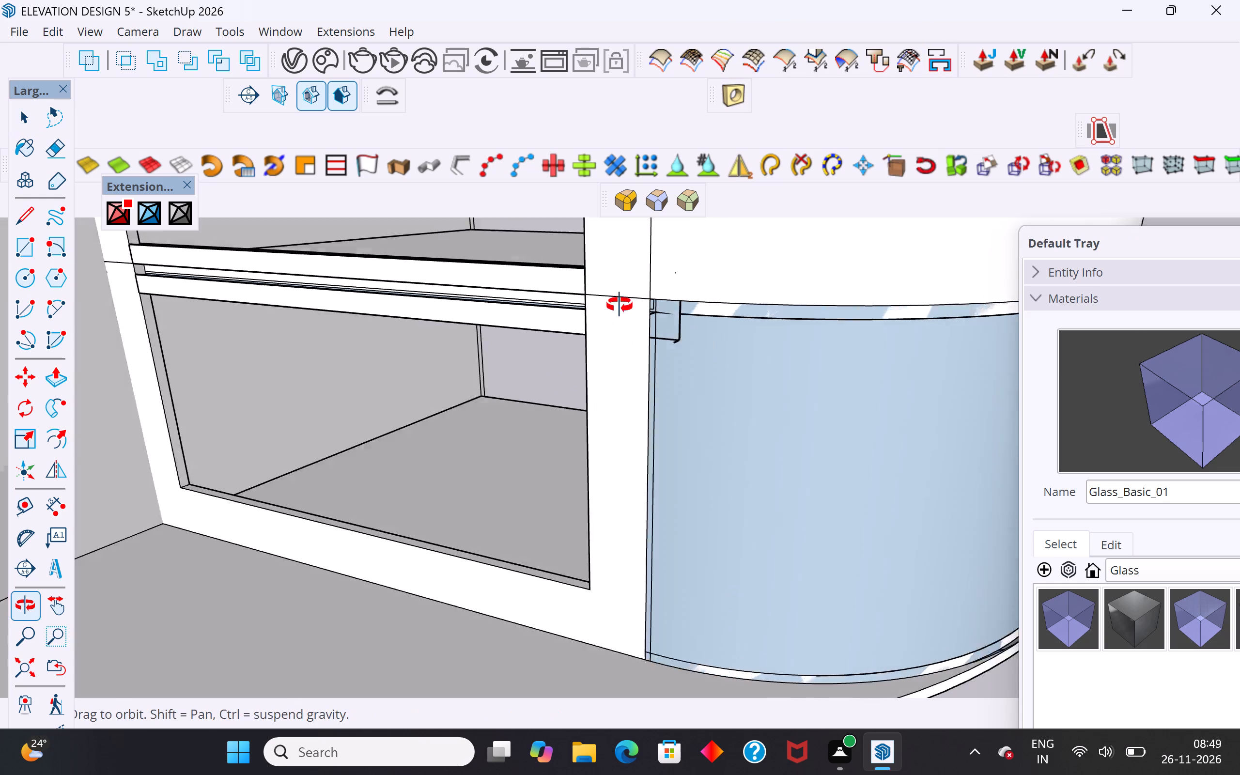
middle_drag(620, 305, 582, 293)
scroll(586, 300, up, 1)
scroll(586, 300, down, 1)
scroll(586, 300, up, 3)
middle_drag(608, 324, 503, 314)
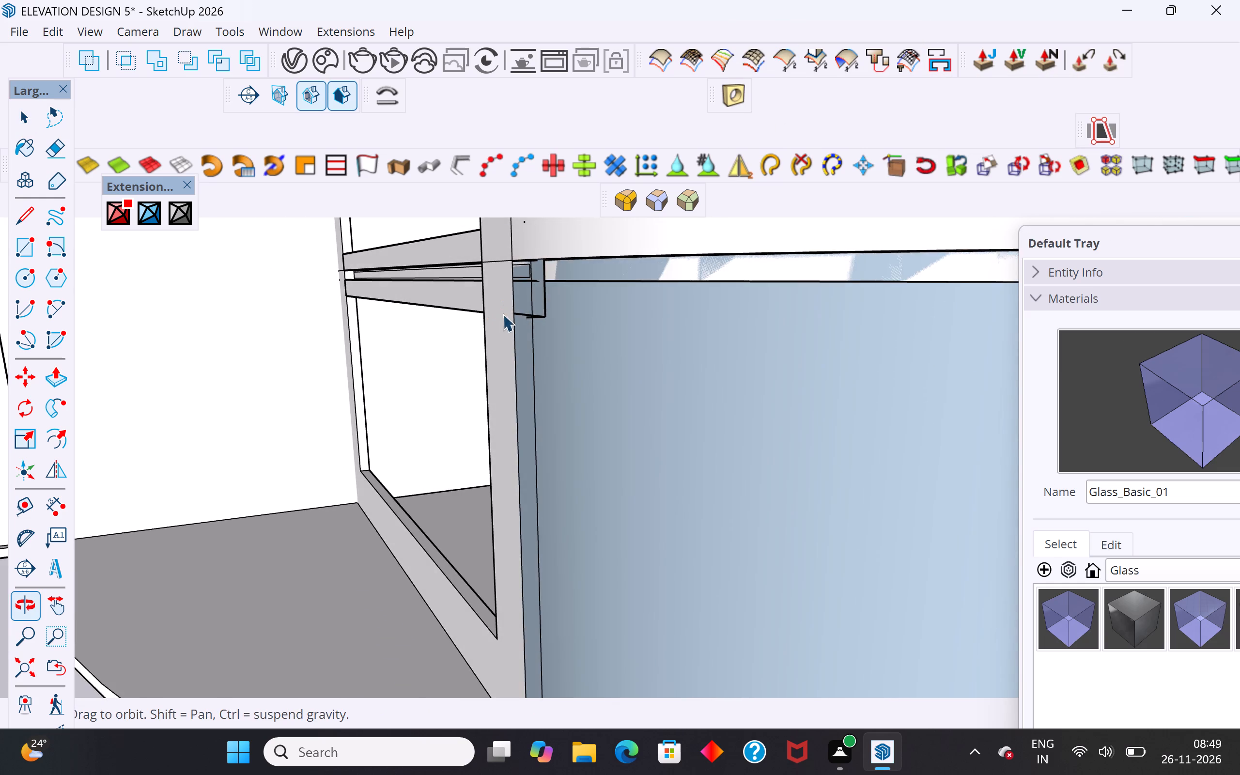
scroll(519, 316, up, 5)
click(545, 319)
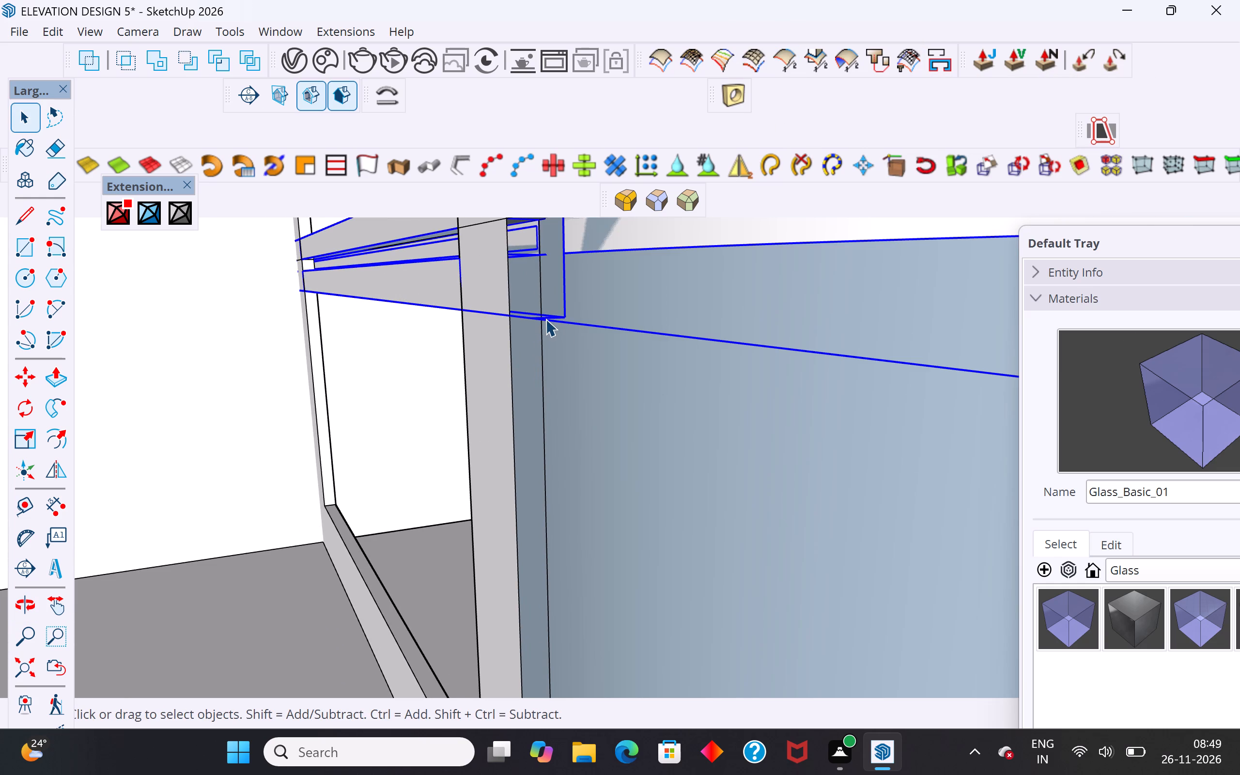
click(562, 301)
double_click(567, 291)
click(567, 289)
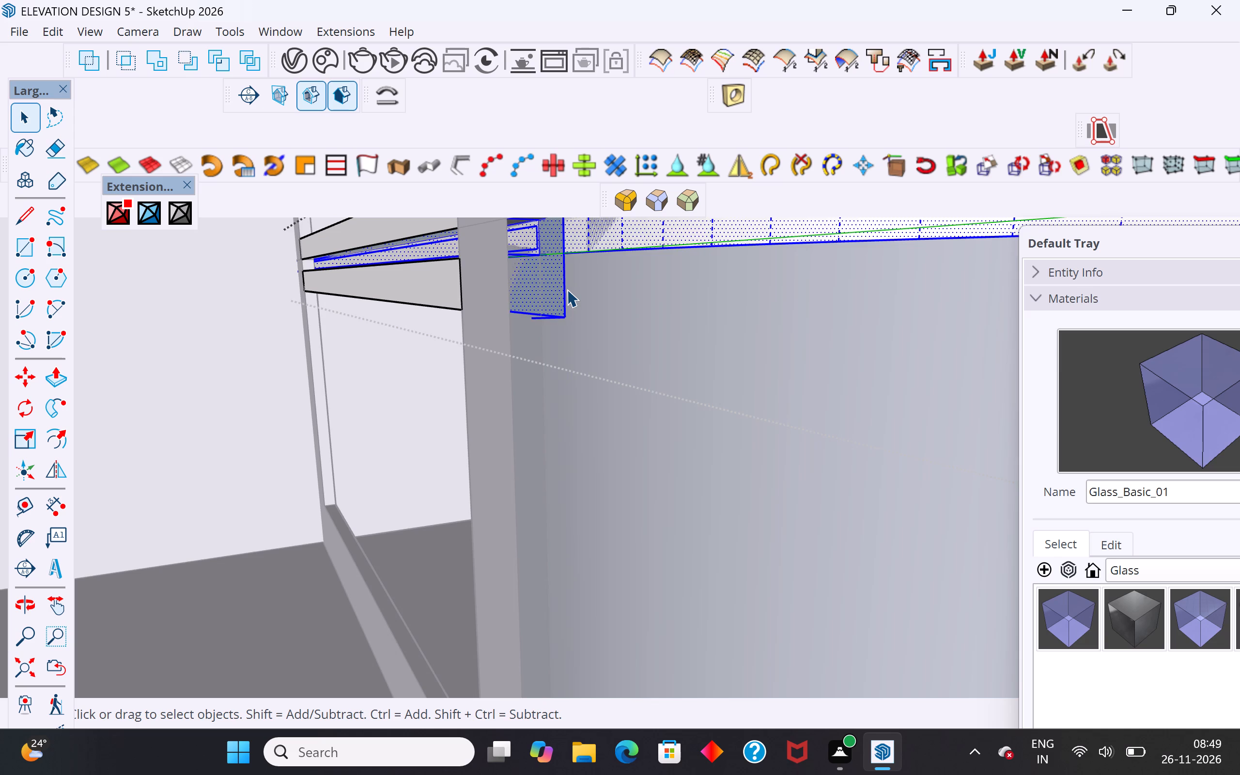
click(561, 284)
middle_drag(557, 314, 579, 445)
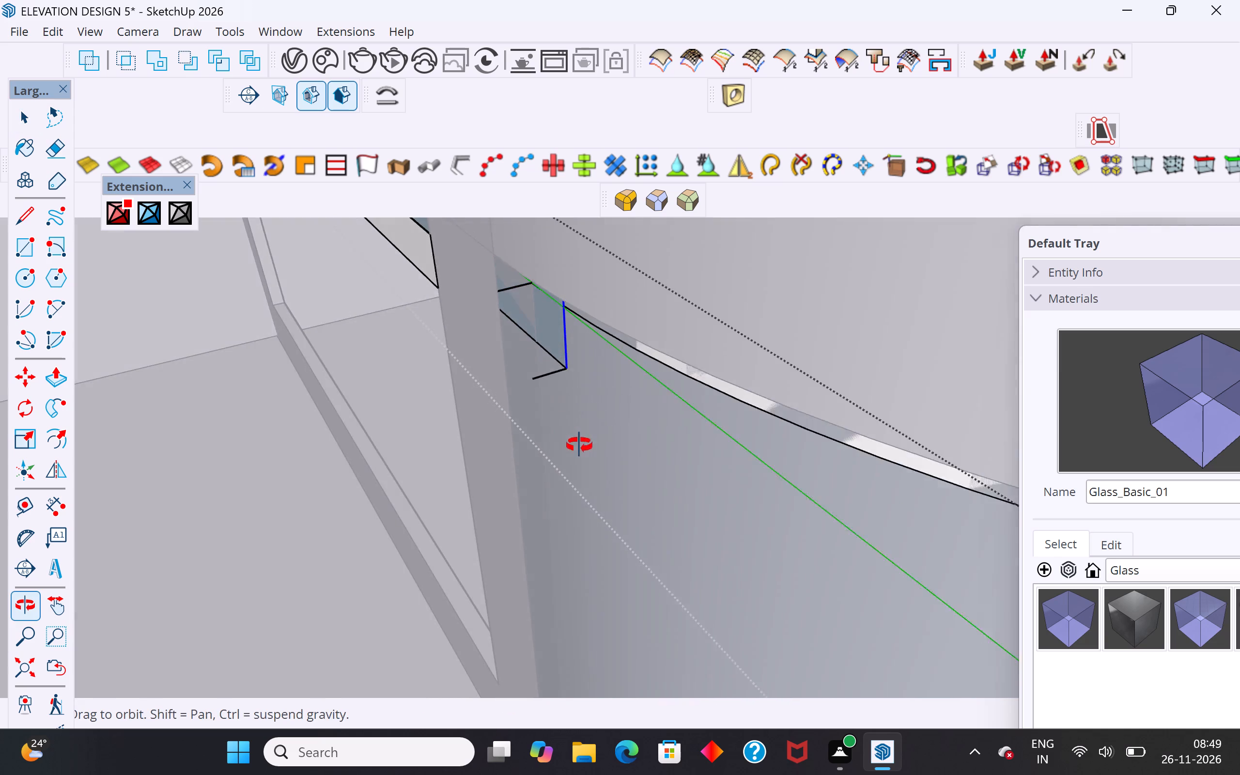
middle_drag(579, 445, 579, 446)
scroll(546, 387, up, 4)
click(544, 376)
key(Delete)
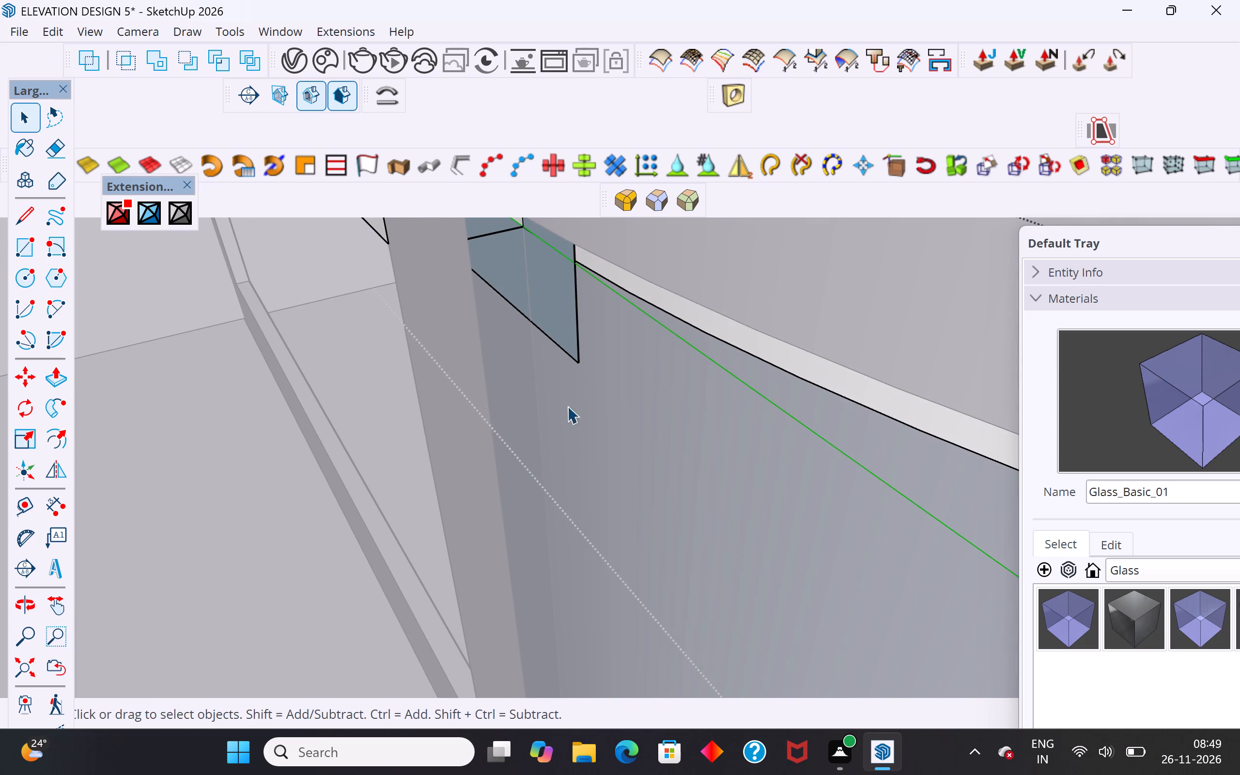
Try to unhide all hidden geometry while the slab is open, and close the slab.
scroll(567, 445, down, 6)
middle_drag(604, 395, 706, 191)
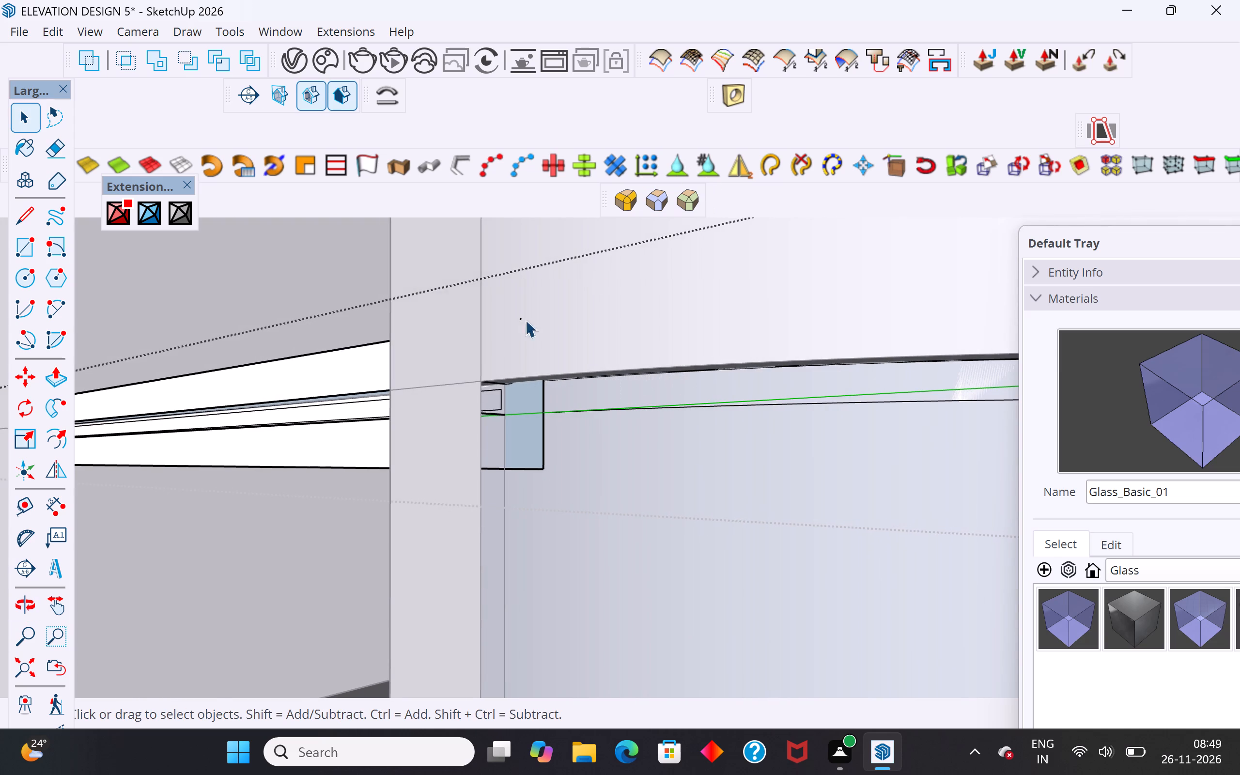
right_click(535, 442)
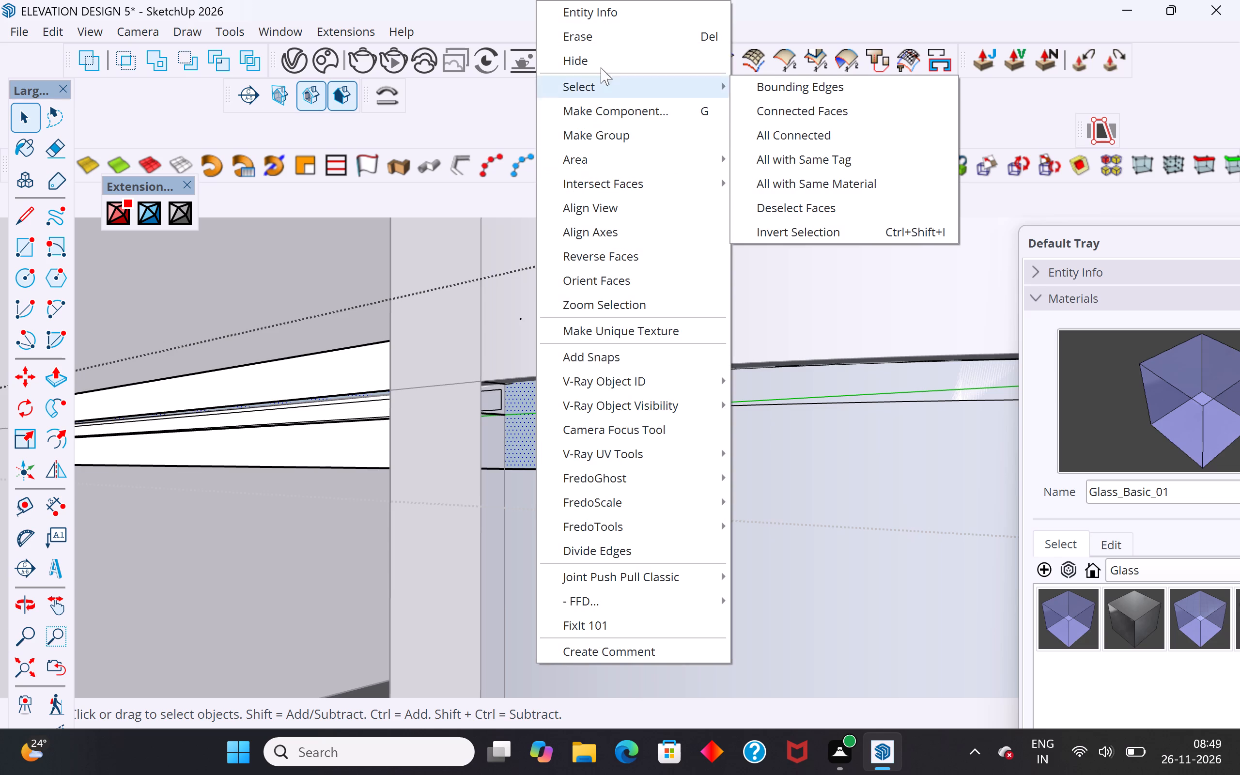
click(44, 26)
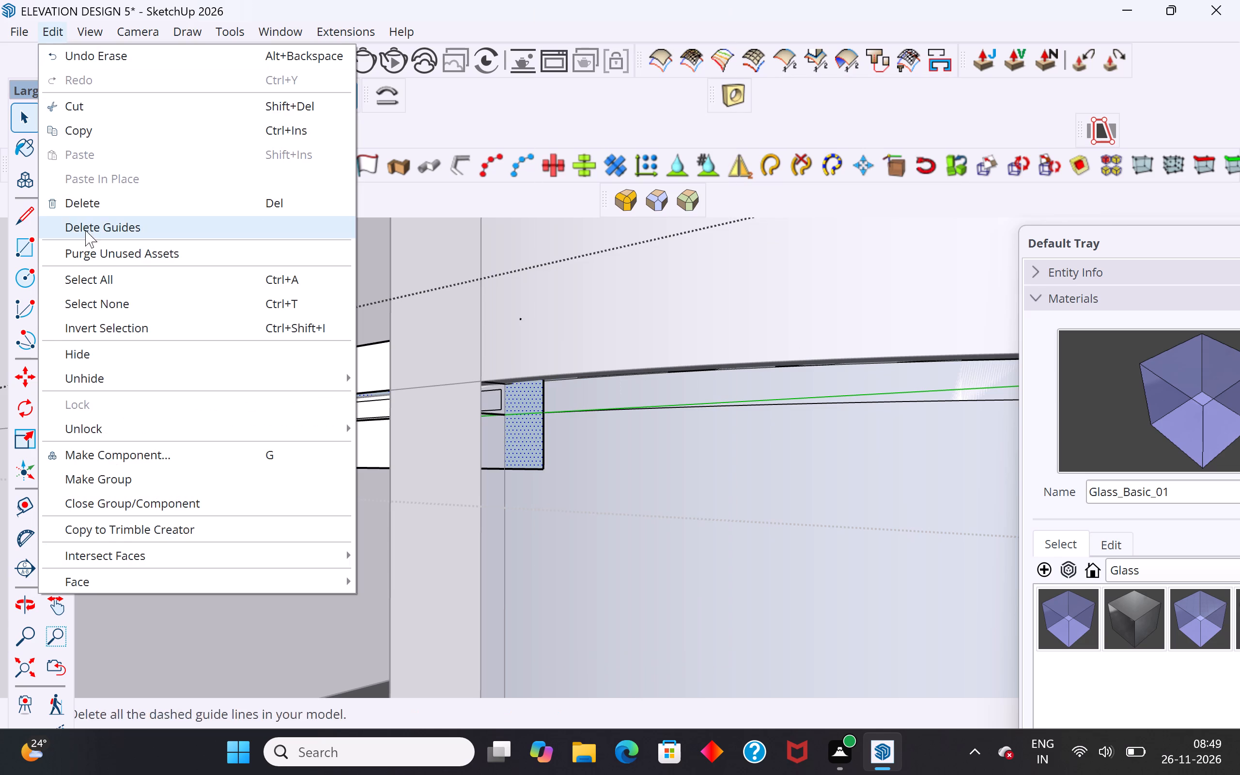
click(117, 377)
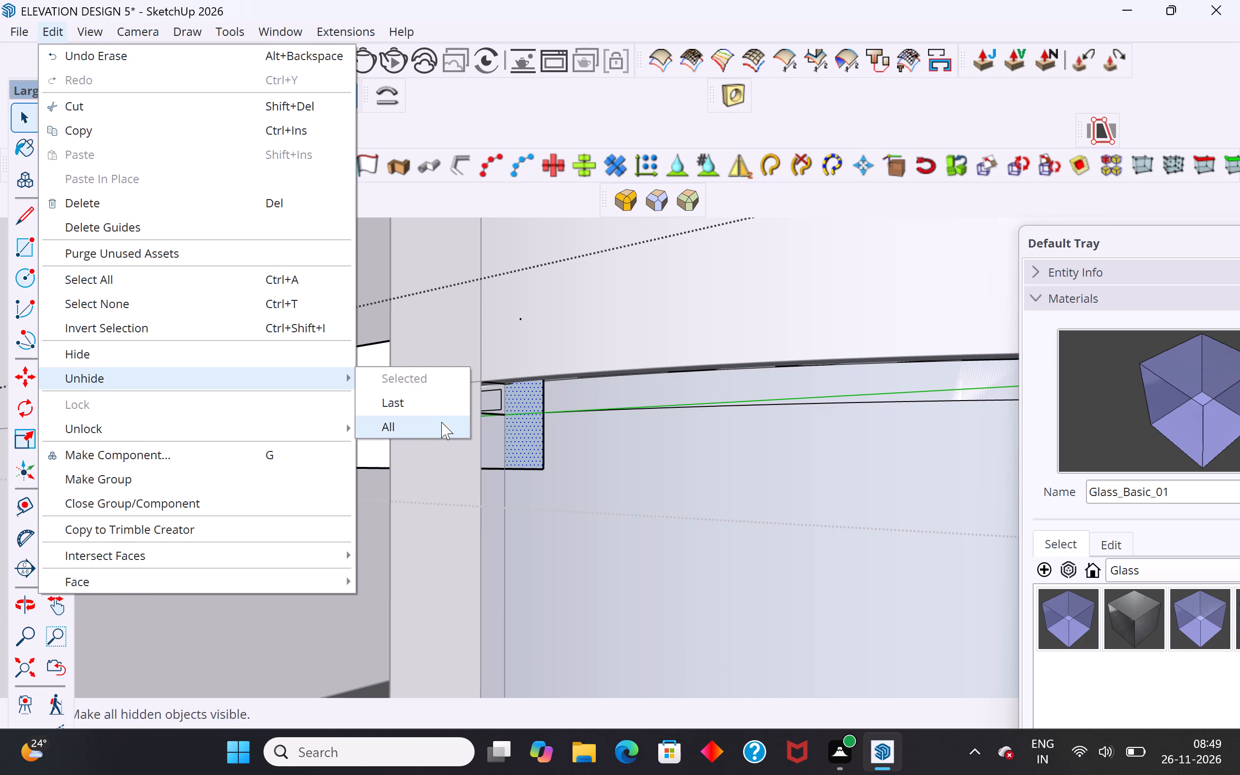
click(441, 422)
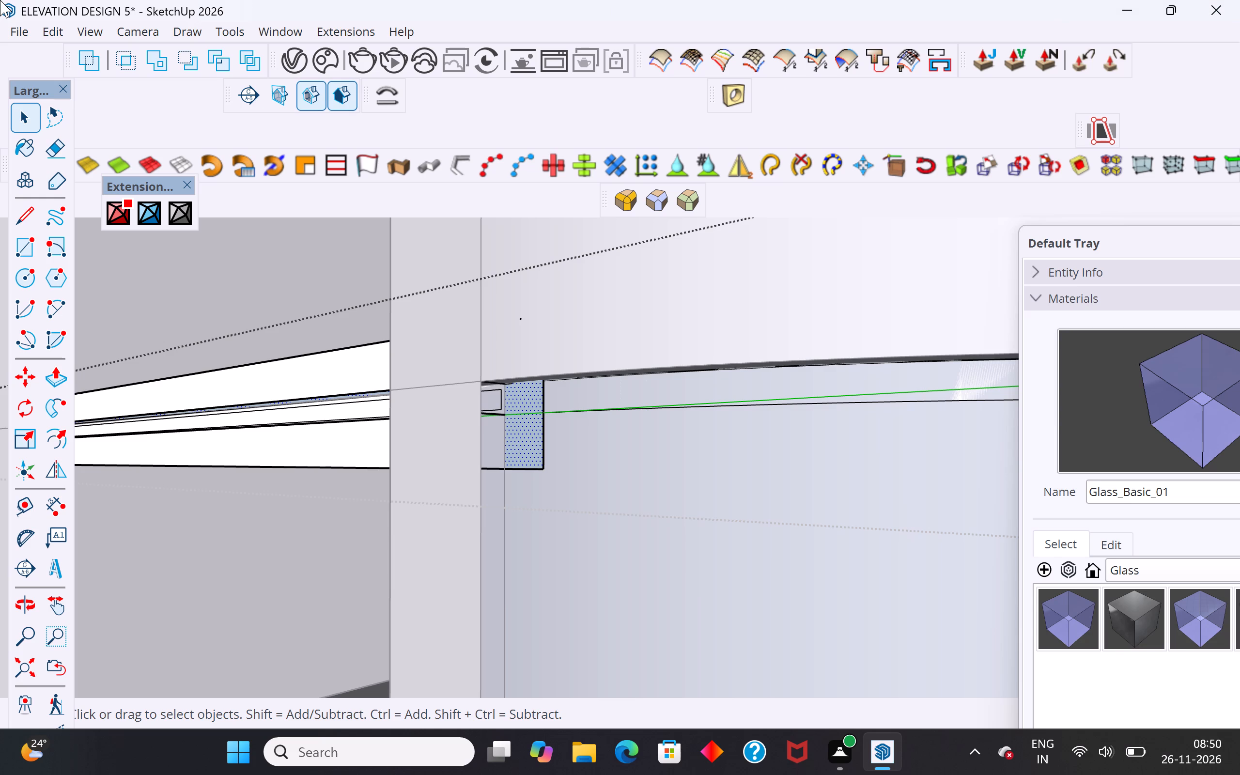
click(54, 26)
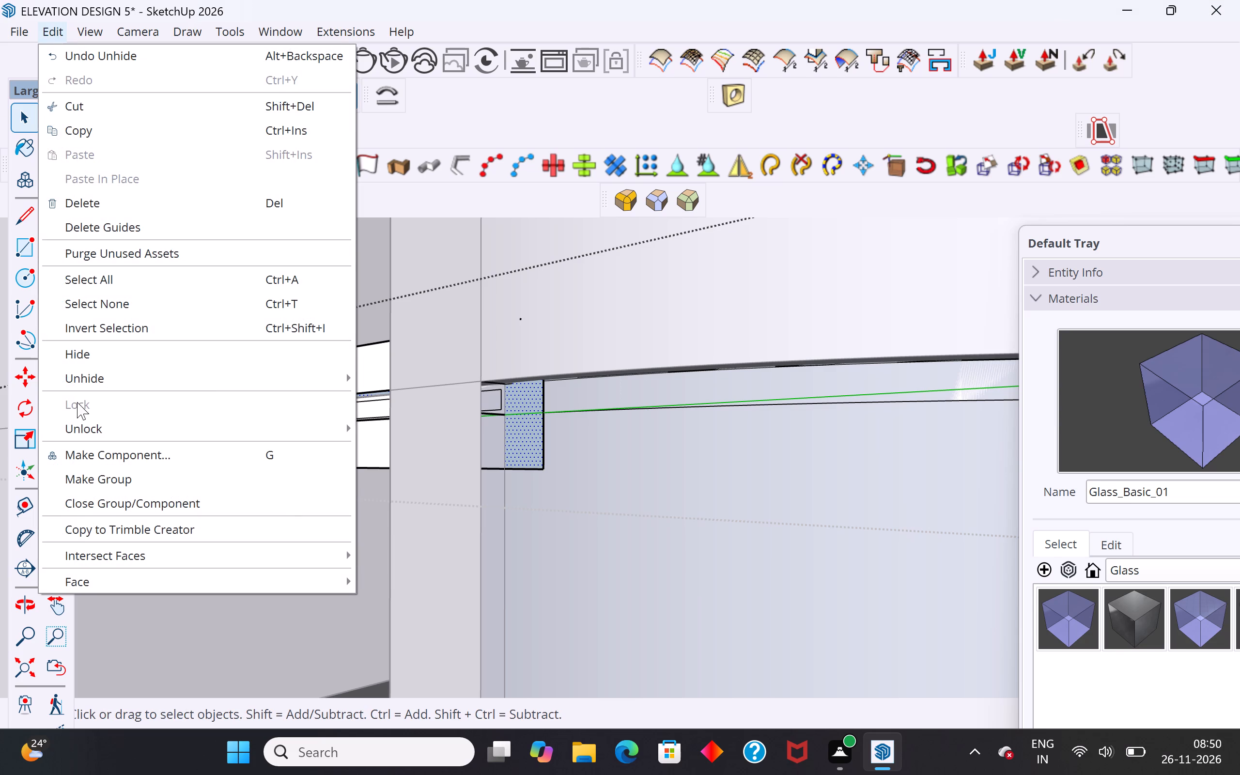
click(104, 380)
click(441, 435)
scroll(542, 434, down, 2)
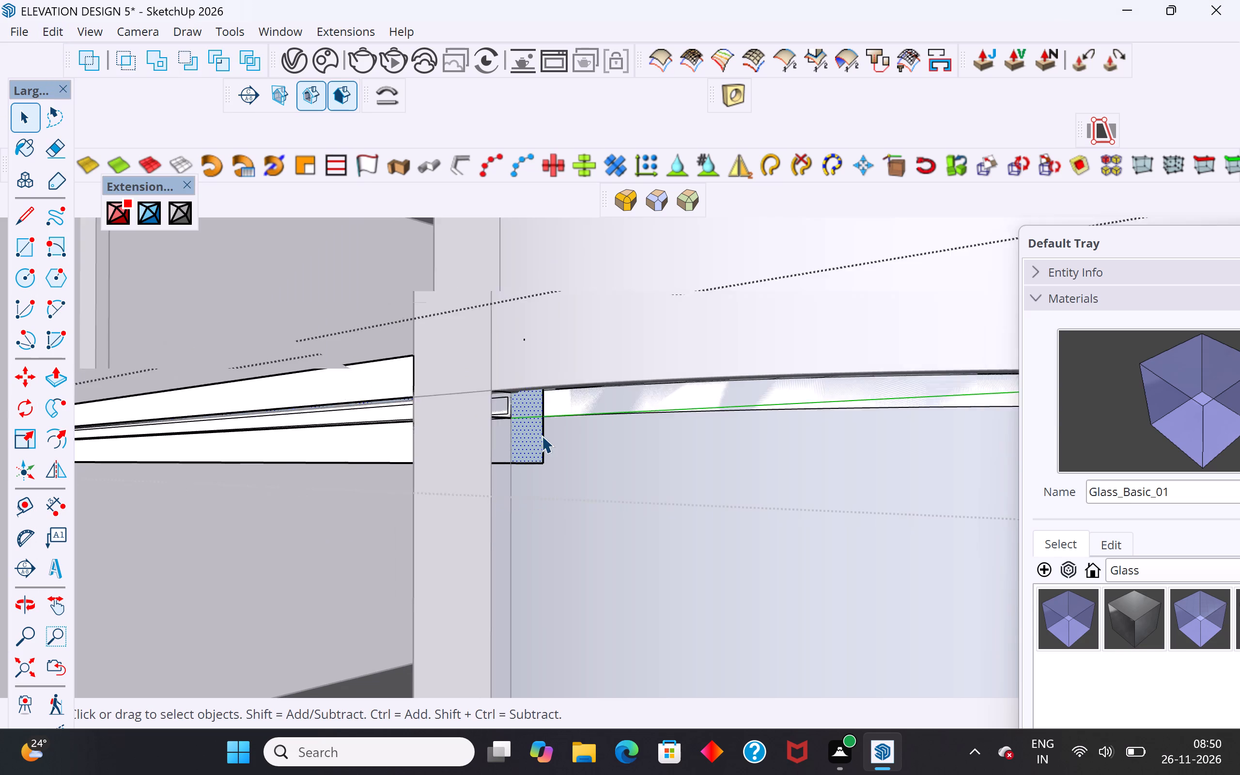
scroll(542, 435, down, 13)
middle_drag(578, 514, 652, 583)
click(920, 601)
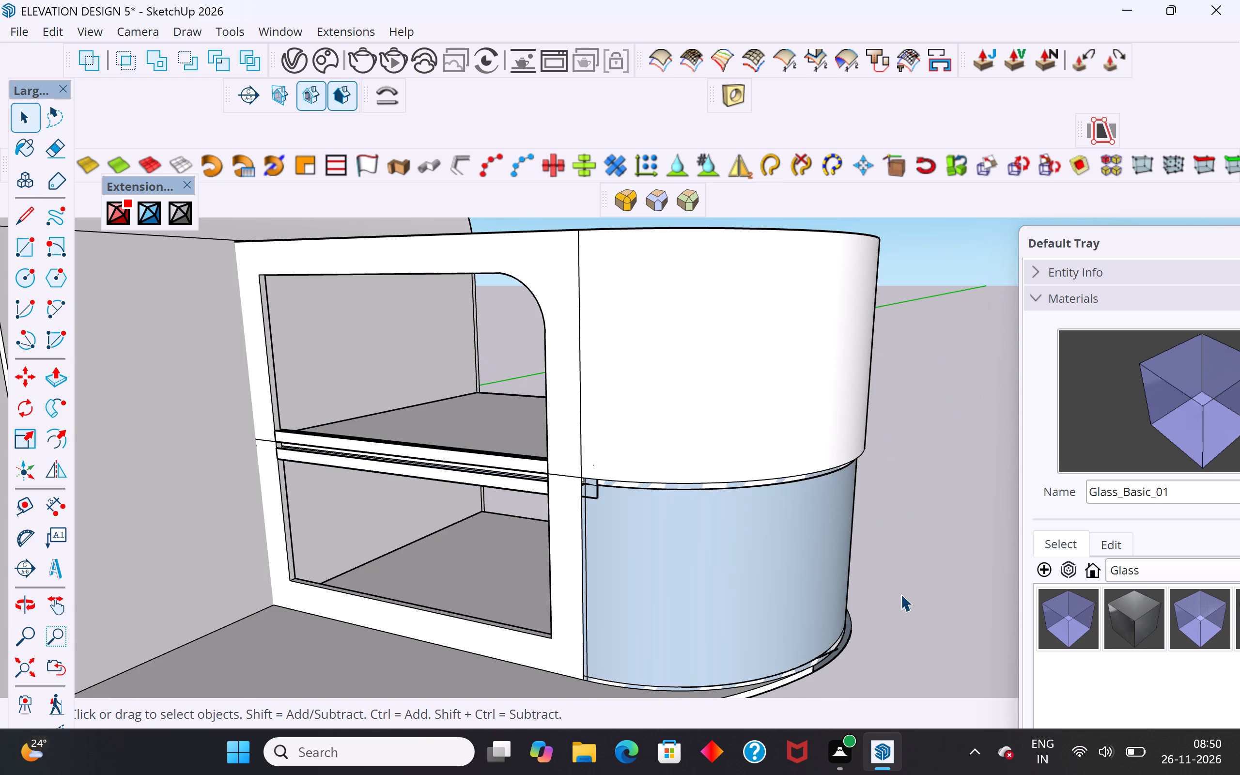
Undo the wall hiding and all the slab edge trimming, back to the slab before its front border was cut at the opening's edges.
key(ctrl+z)
key(ctrl+z)
key(ctrl+z)
key(ctrl+z)
key(ctrl+z)
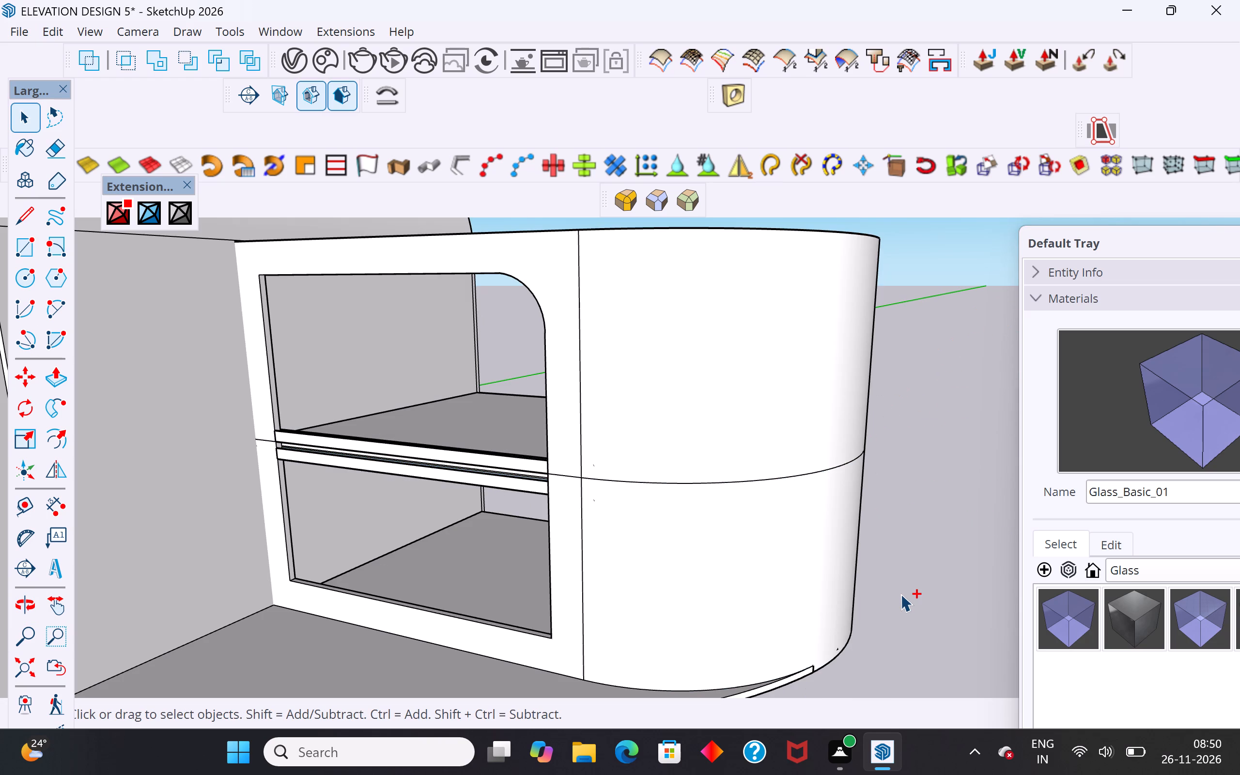
middle_click(626, 576)
key(ctrl+z)
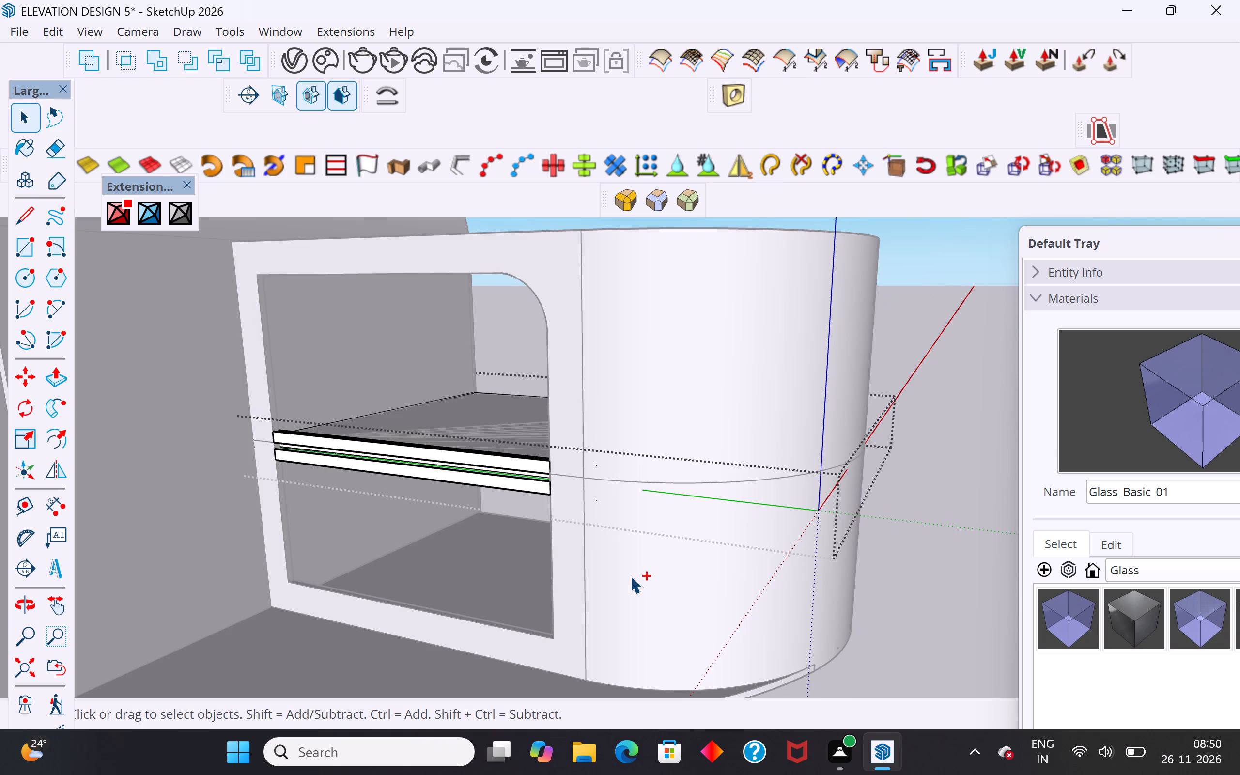
key(ctrl+z)
key(ctrl+z)
key(ctrl+z)
key(ctrl+z)
key(ctrl+z)
key(ctrl+z)
key(ctrl+z)
key(ctrl+z)
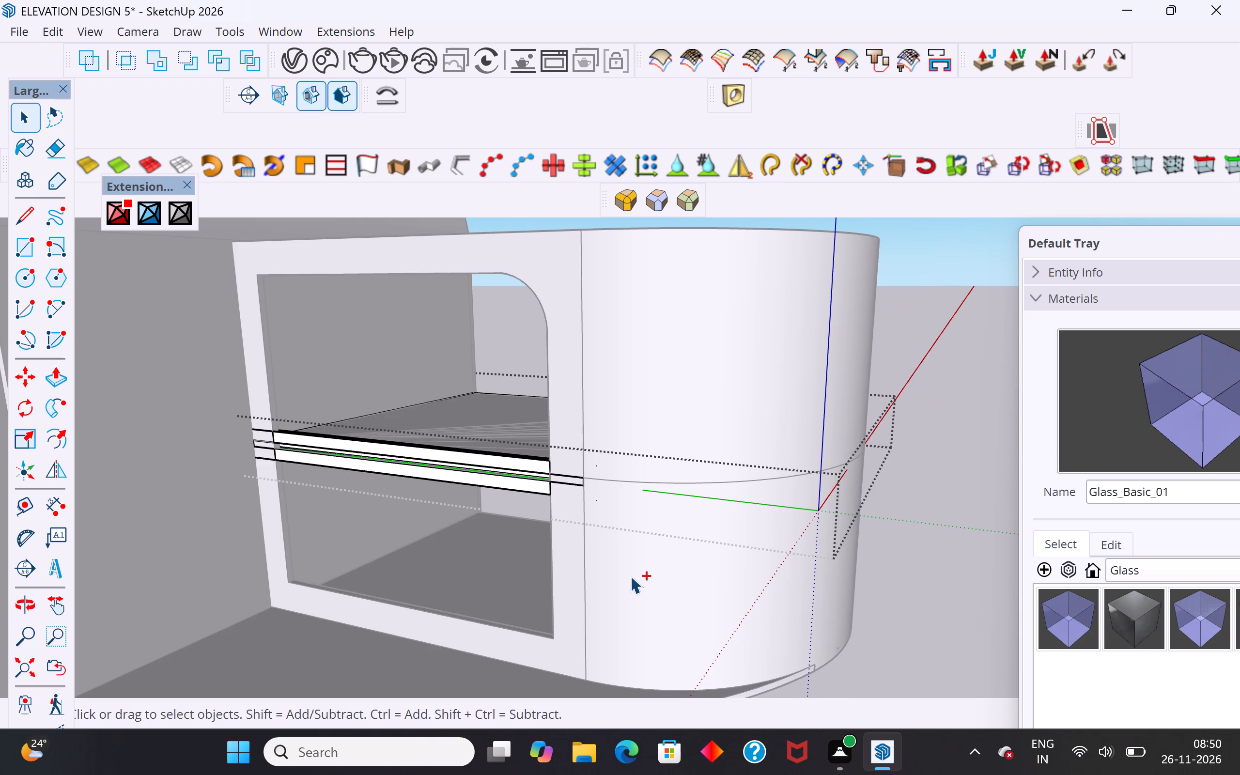
key(ctrl+z)
key(ctrl+z)
key(ctrl+z)
key(ctrl+z)
key(ctrl+z)
key(ctrl+z)
key(ctrl+z)
key(ctrl+z)
key(ctrl+z)
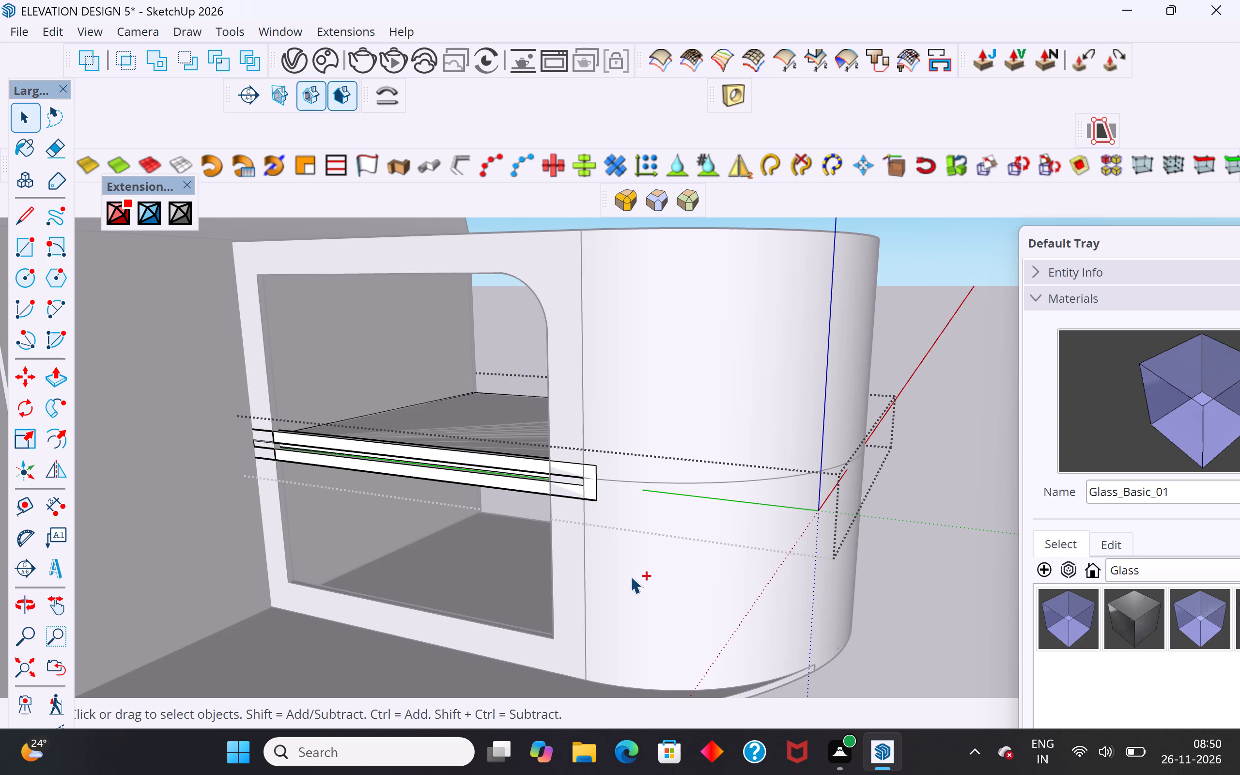
key(ctrl+z)
key(ctrl+z)
key(ctrl+z)
key(ctrl+z)
key(ctrl+z)
key(ctrl+z)
key(ctrl+z)
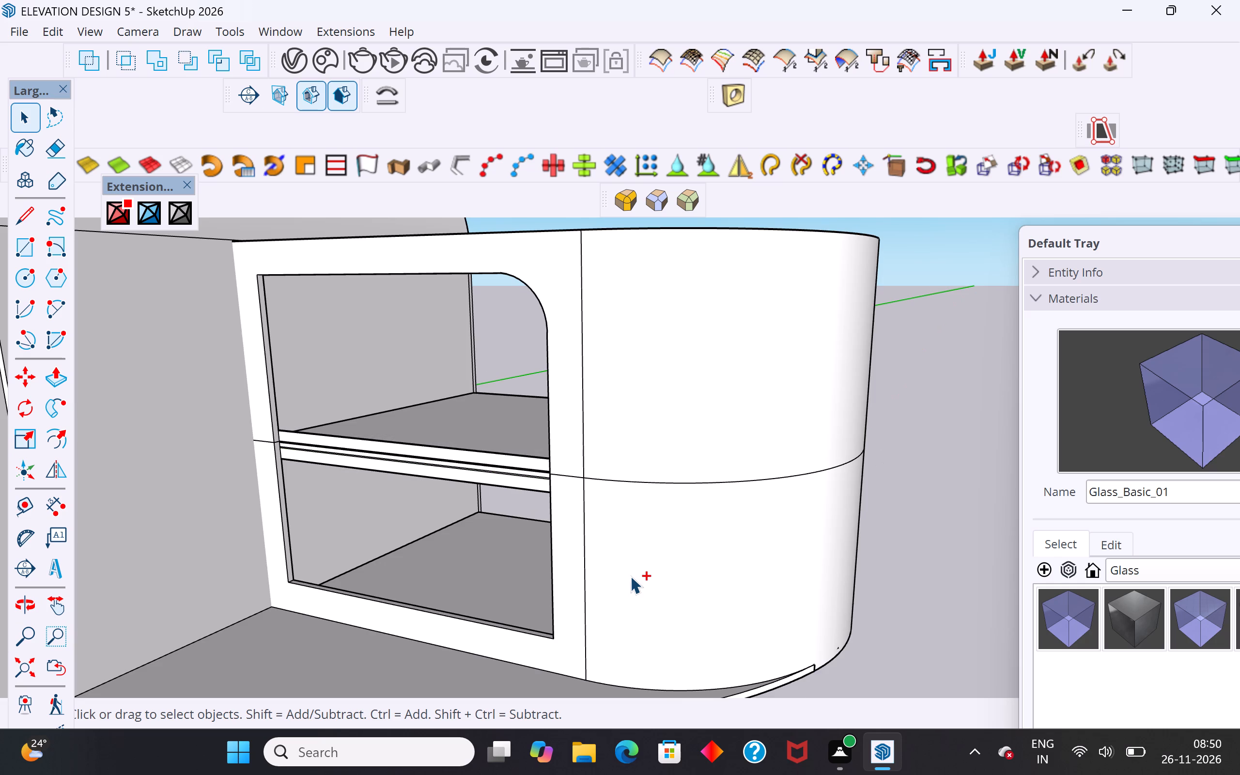
click(911, 542)
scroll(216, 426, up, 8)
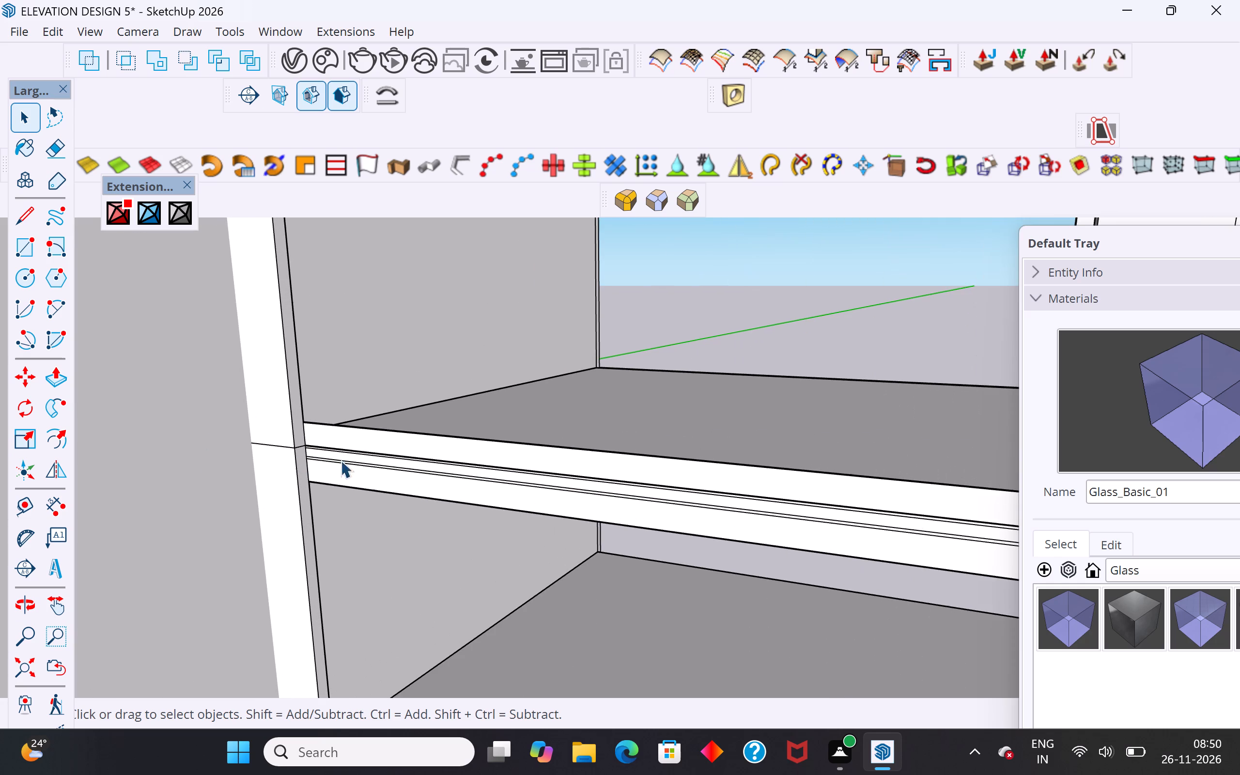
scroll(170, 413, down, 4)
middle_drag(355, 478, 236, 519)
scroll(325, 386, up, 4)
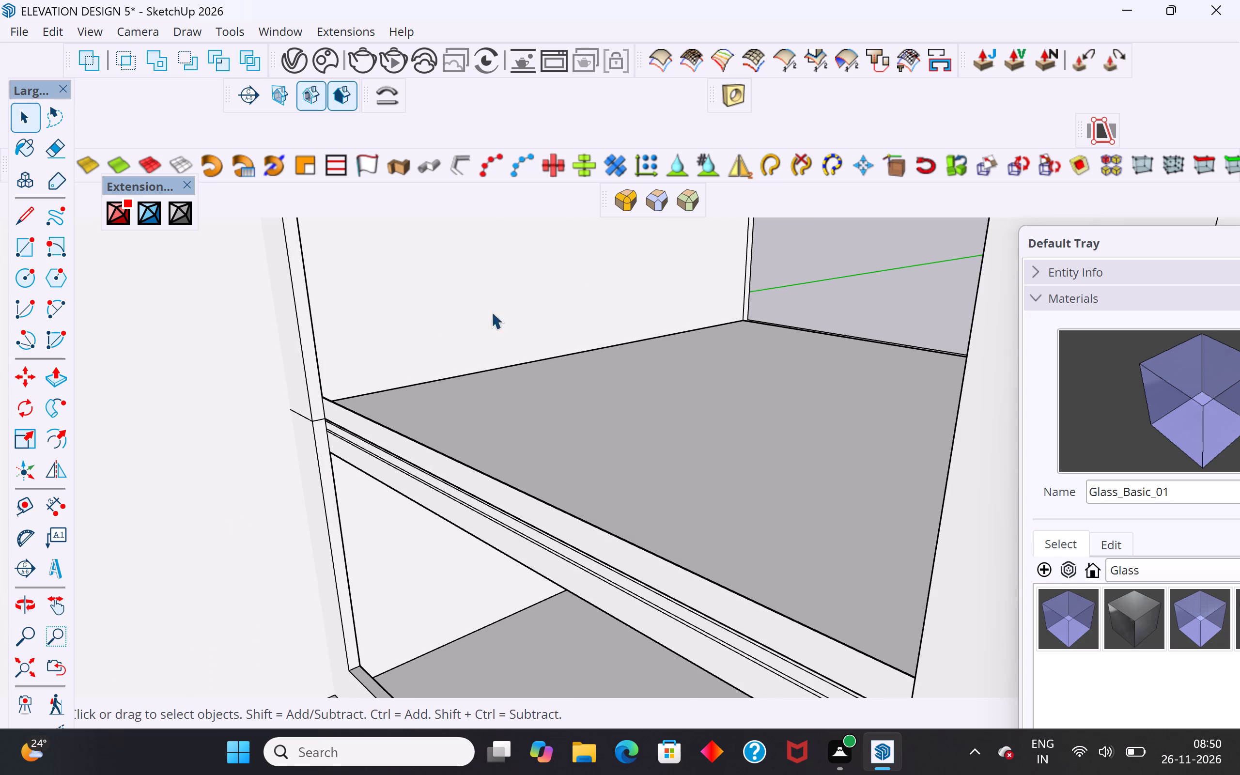
Open the intermediate slab, undo the remaining front border edits back to a plain front face, and close the slab.
scroll(529, 361, down, 6)
scroll(642, 282, down, 11)
middle_drag(645, 329, 88, 333)
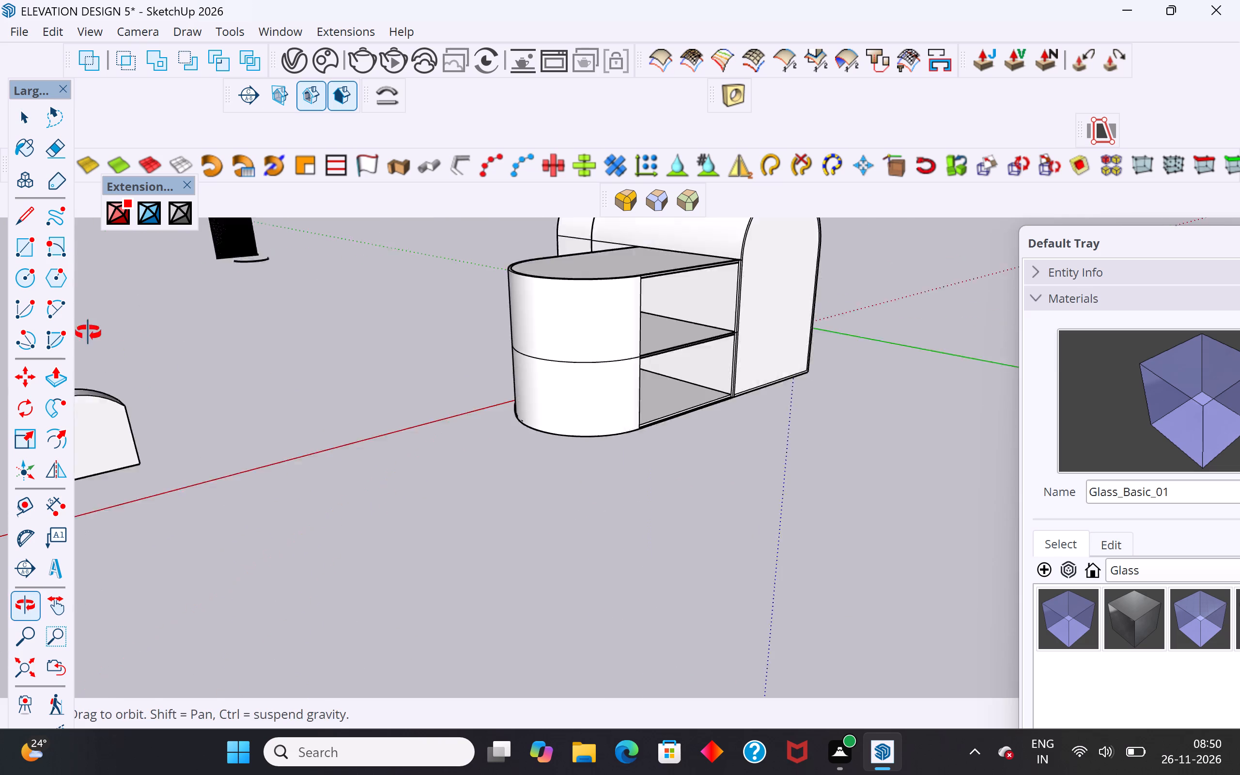
middle_drag(88, 333, 77, 325)
scroll(530, 343, up, 14)
scroll(754, 335, up, 4)
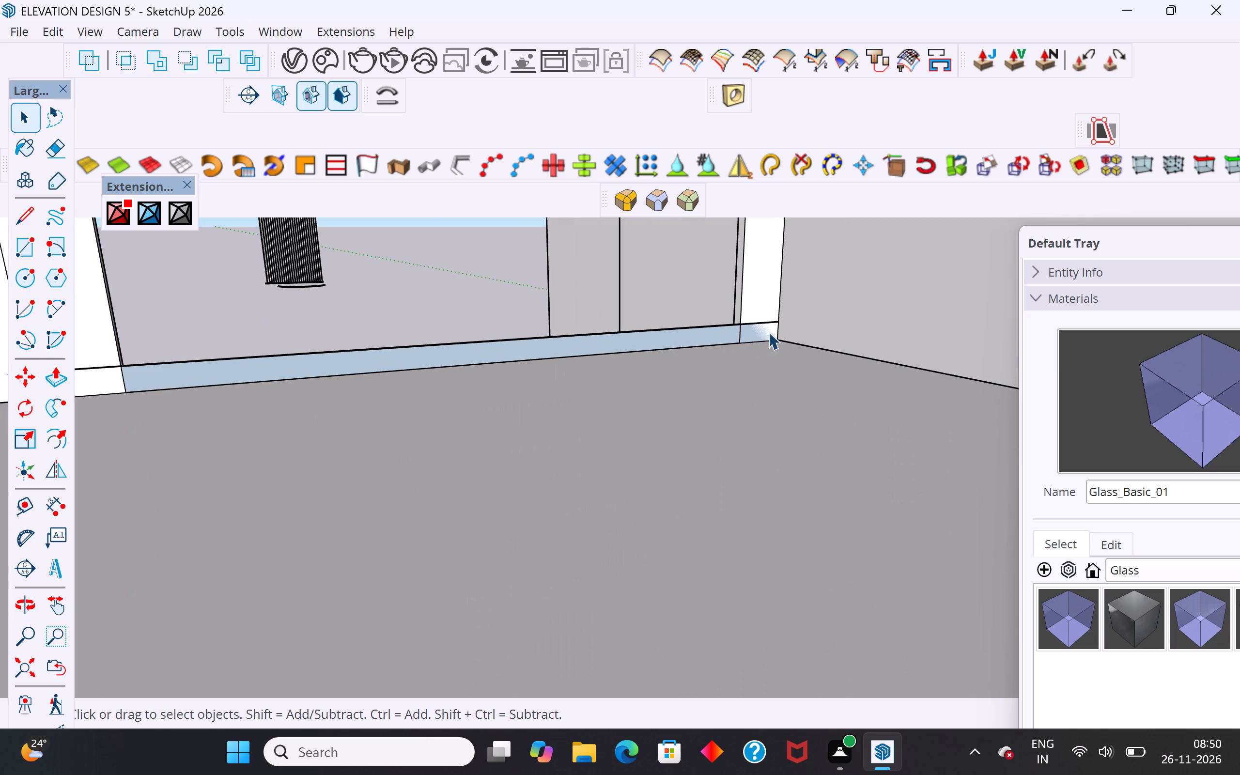
scroll(768, 332, up, 3)
click(710, 334)
triple_click(710, 334)
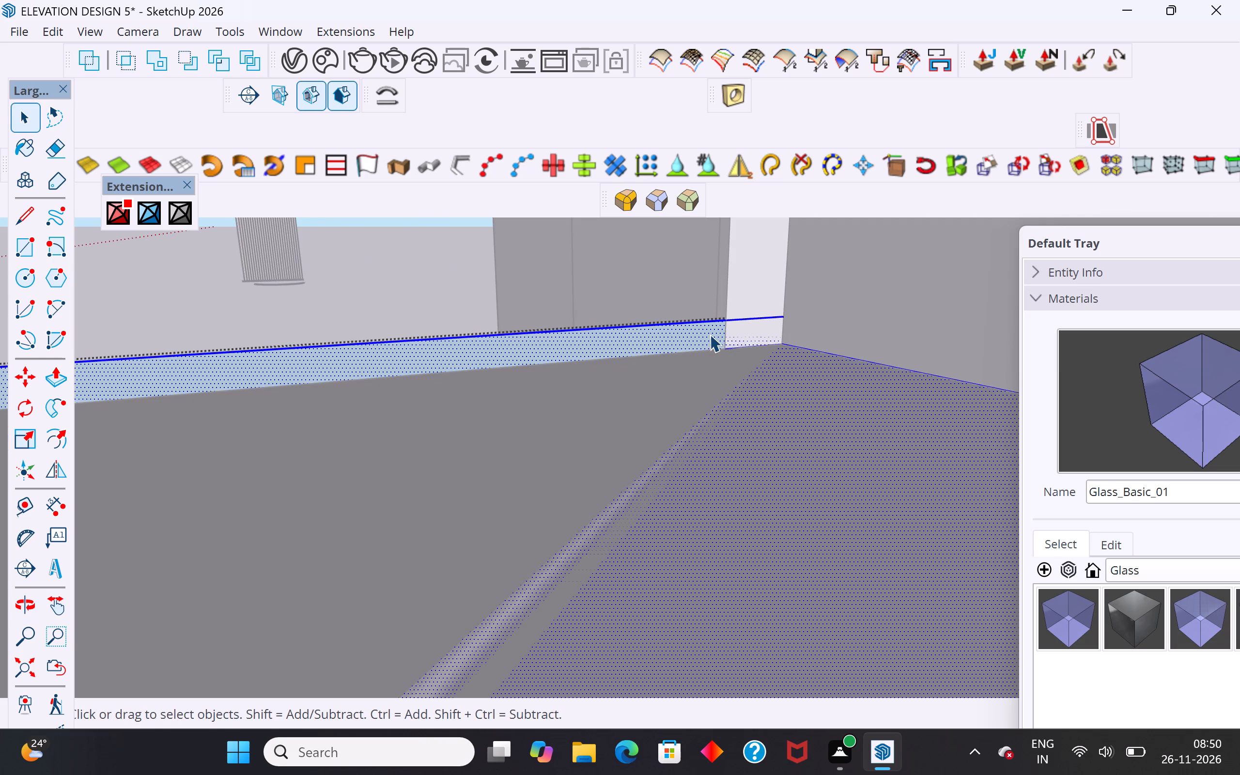
click(709, 335)
click(710, 336)
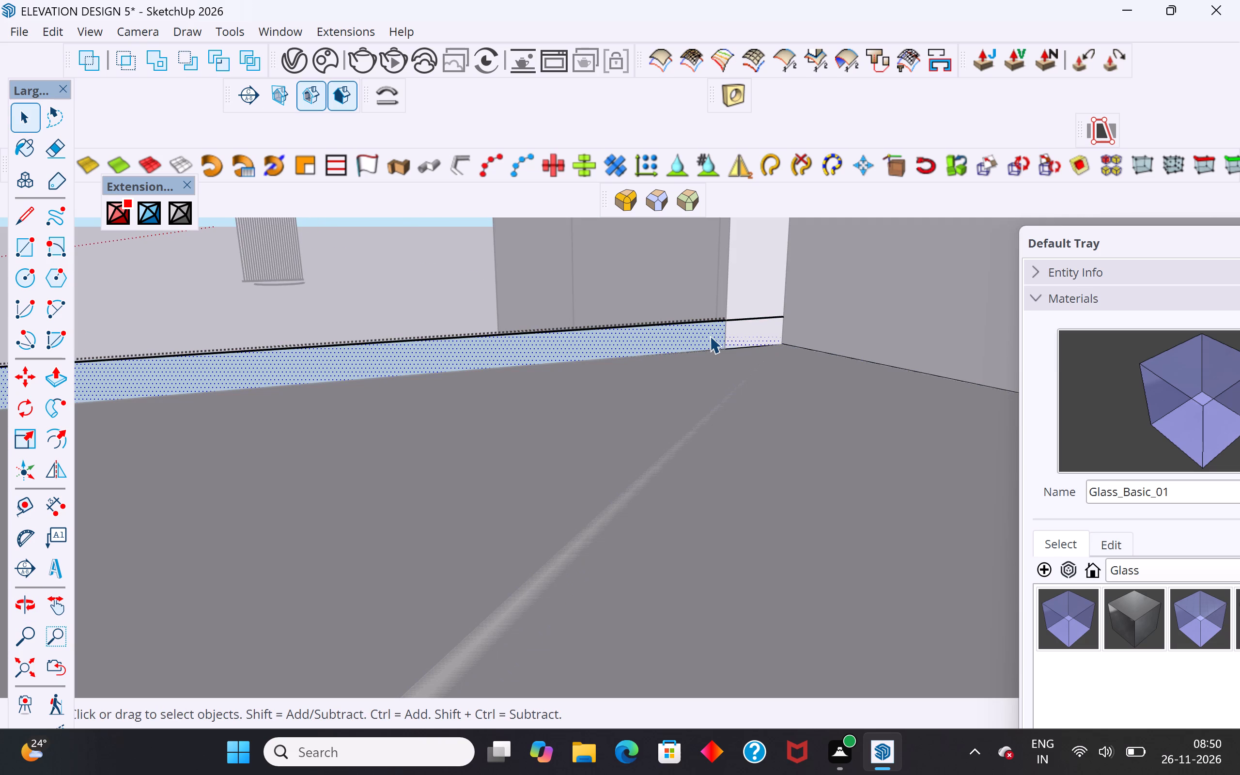
key(ctrl+z)
key(ctrl+z)
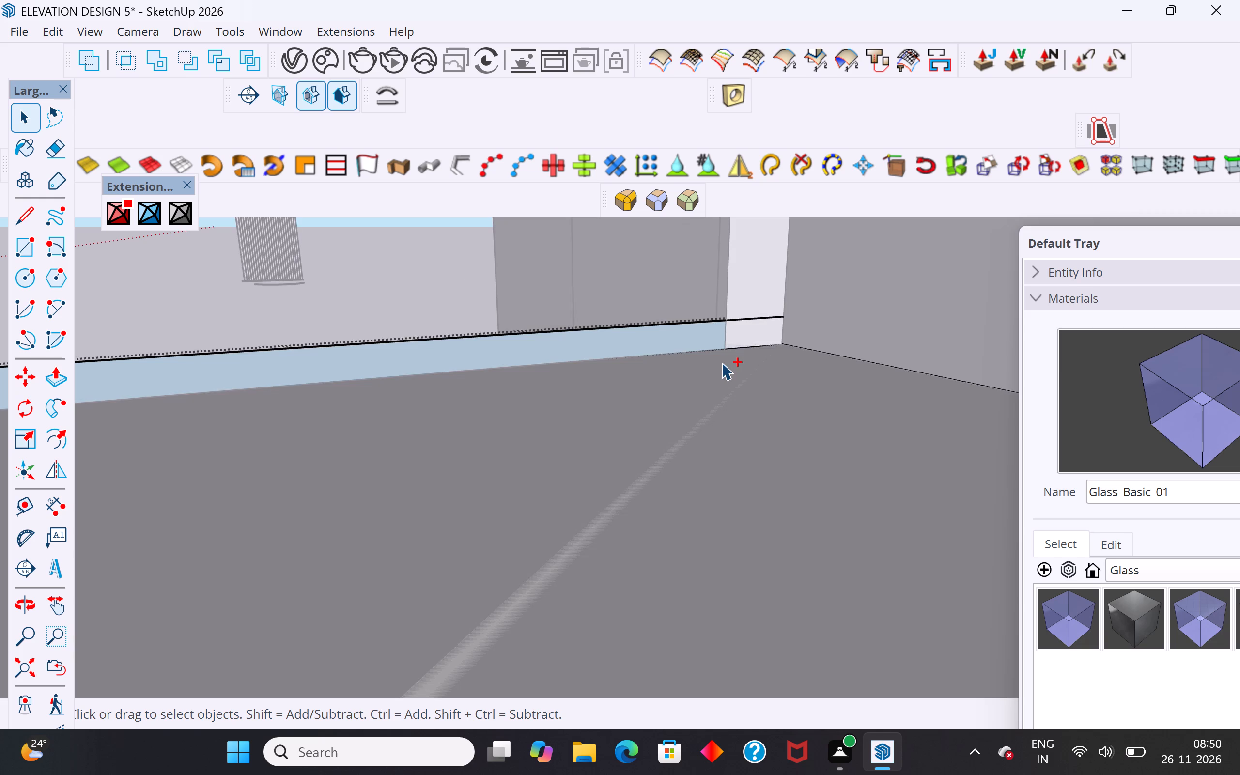
key(ctrl+z)
scroll(558, 445, down, 10)
middle_drag(367, 431, 806, 439)
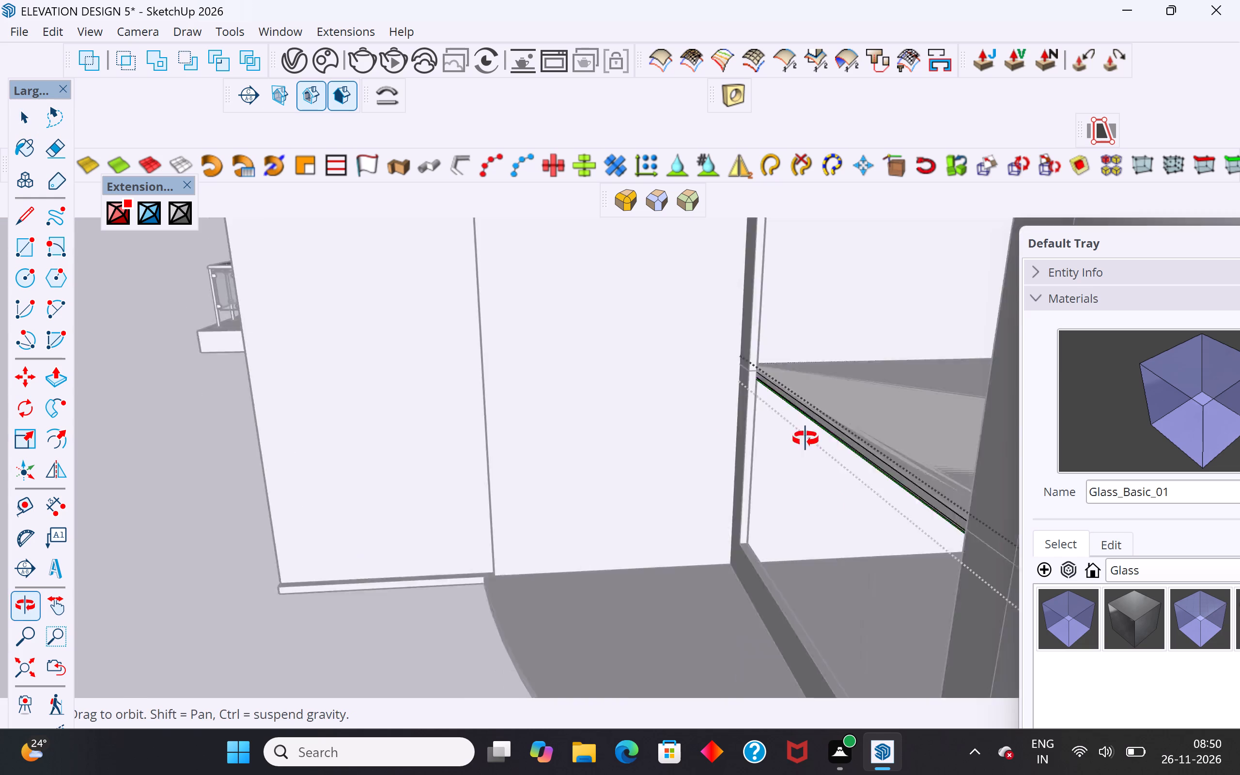
middle_drag(806, 439, 899, 434)
key(ctrl+z)
scroll(488, 494, down, 3)
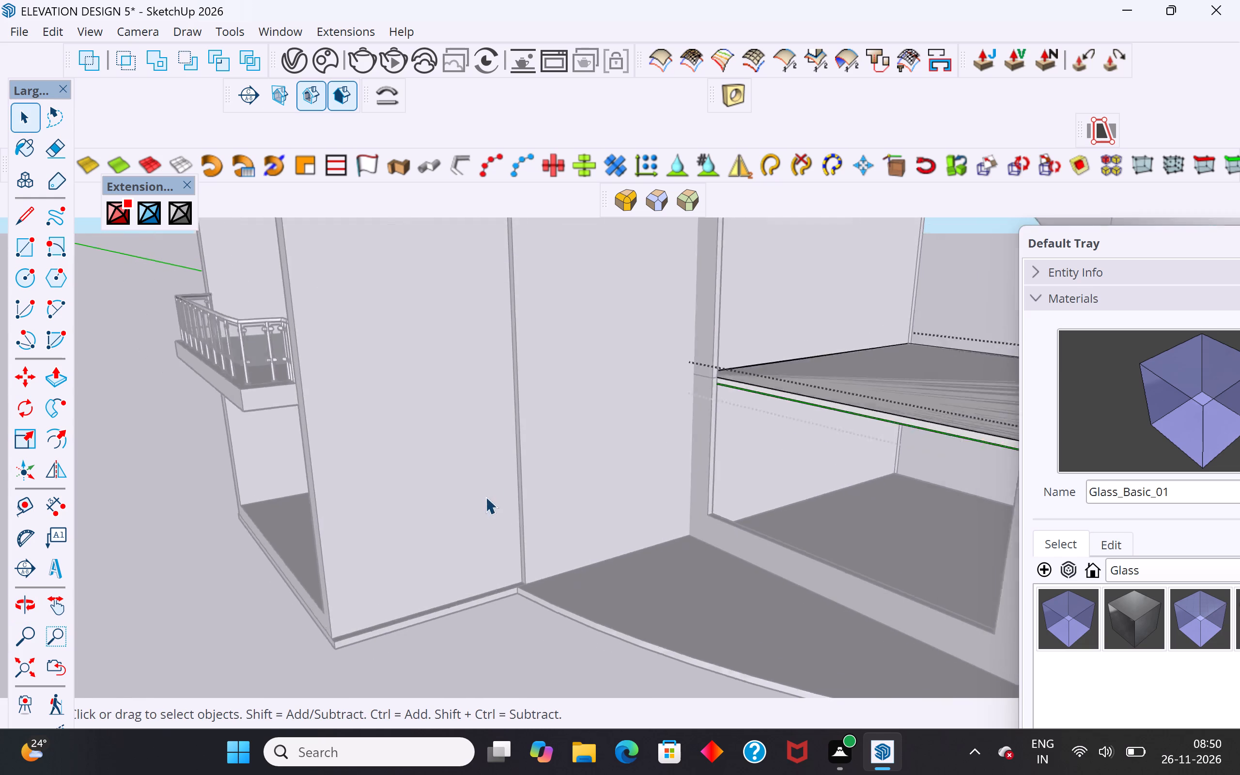
scroll(485, 496, down, 2)
click(472, 633)
scroll(389, 500, down, 4)
middle_drag(443, 632, 764, 580)
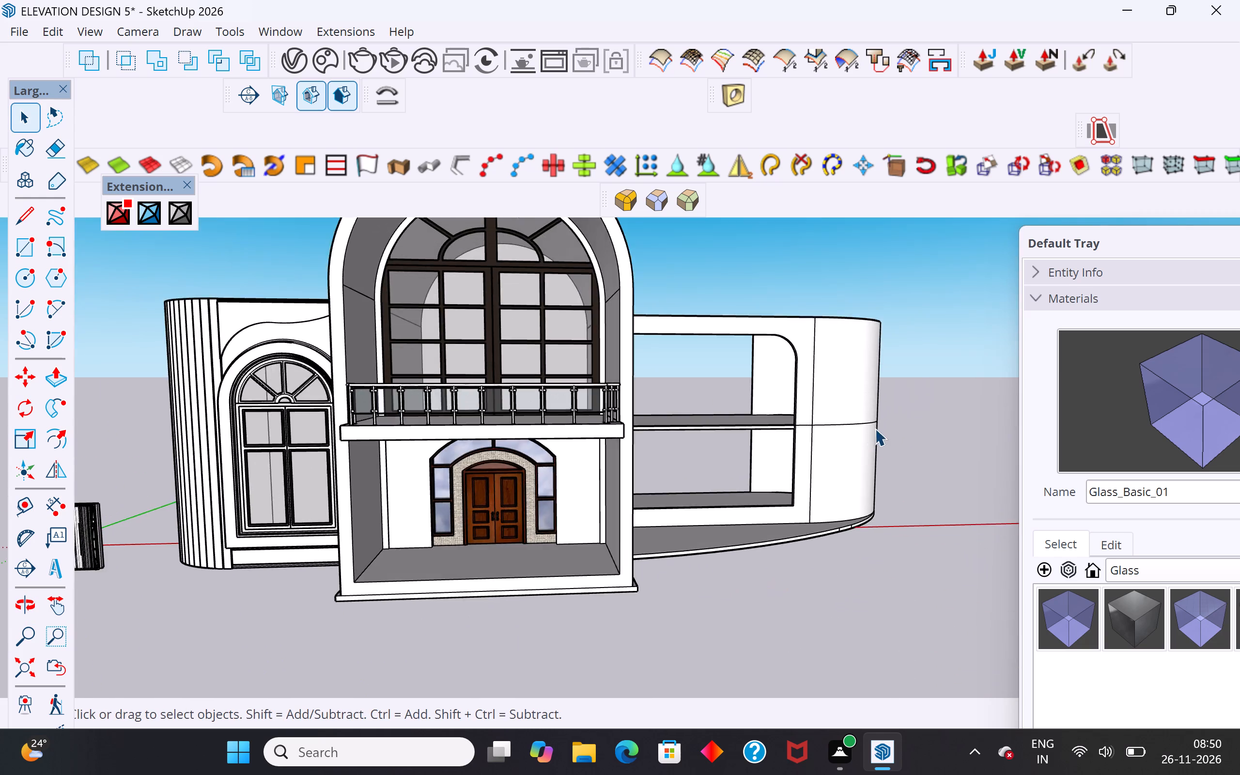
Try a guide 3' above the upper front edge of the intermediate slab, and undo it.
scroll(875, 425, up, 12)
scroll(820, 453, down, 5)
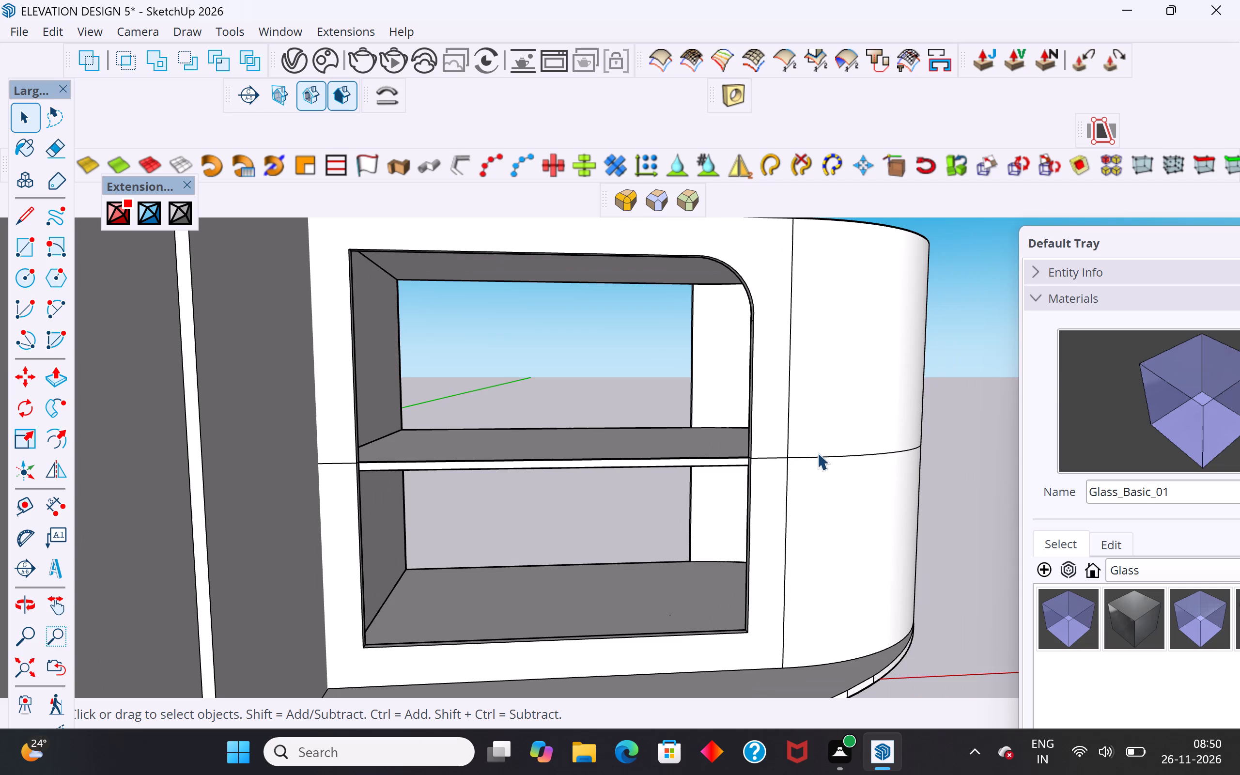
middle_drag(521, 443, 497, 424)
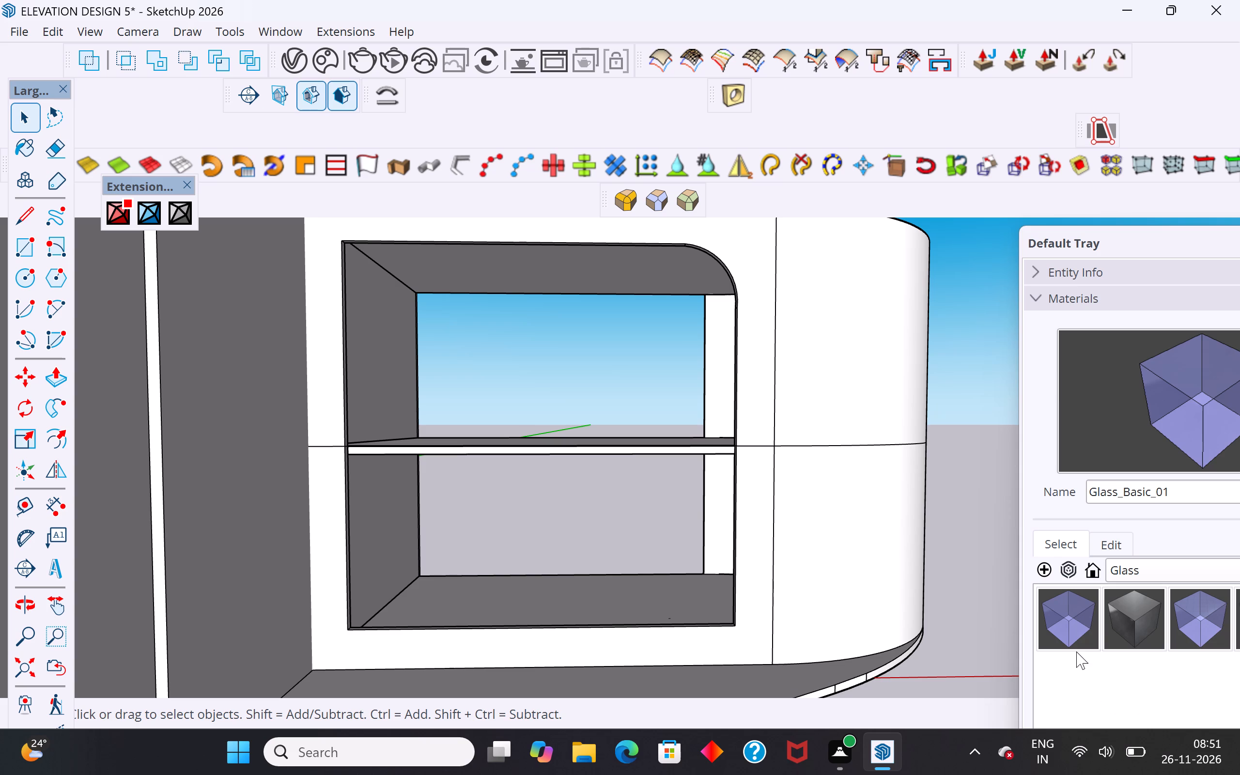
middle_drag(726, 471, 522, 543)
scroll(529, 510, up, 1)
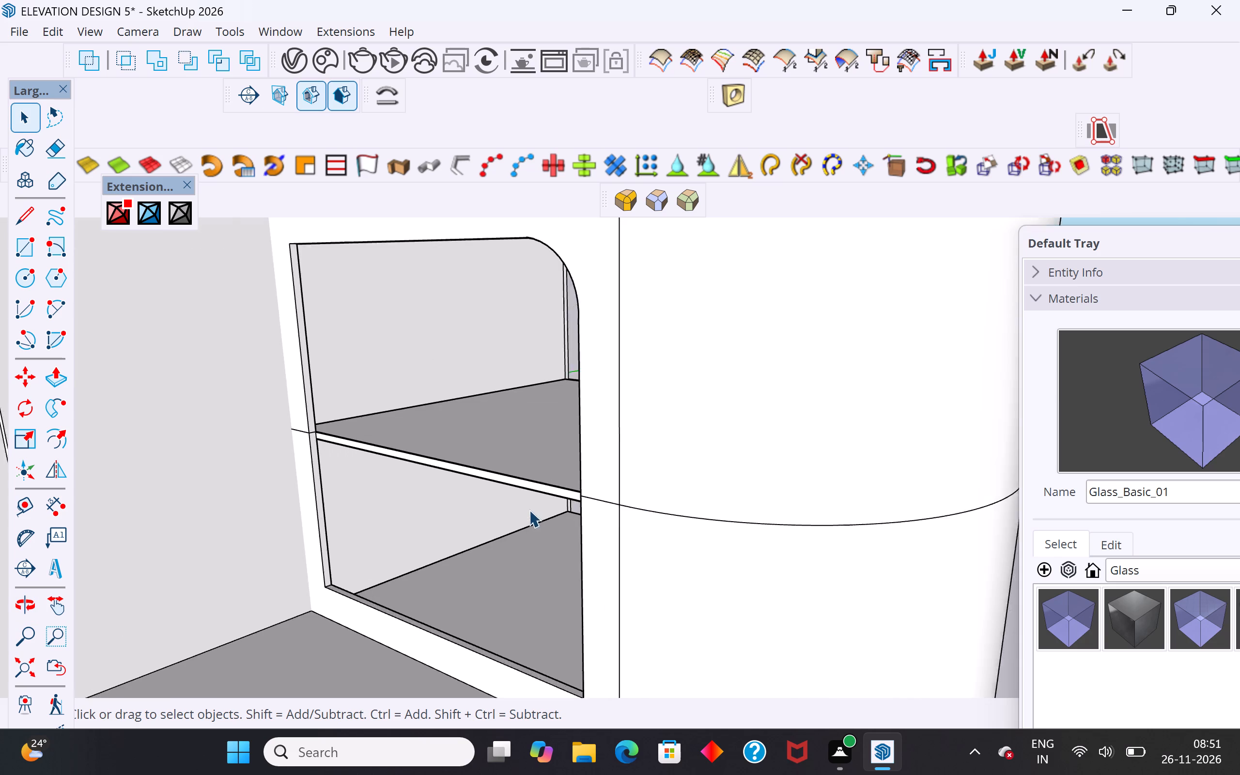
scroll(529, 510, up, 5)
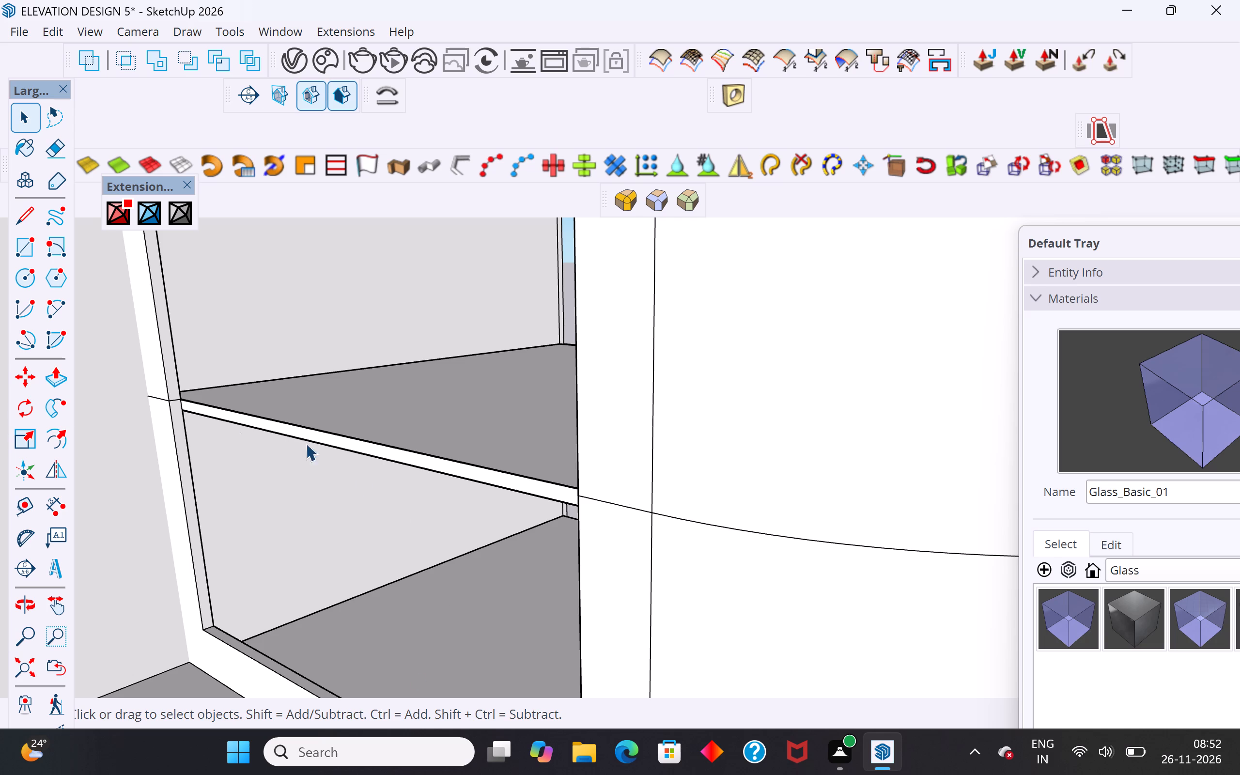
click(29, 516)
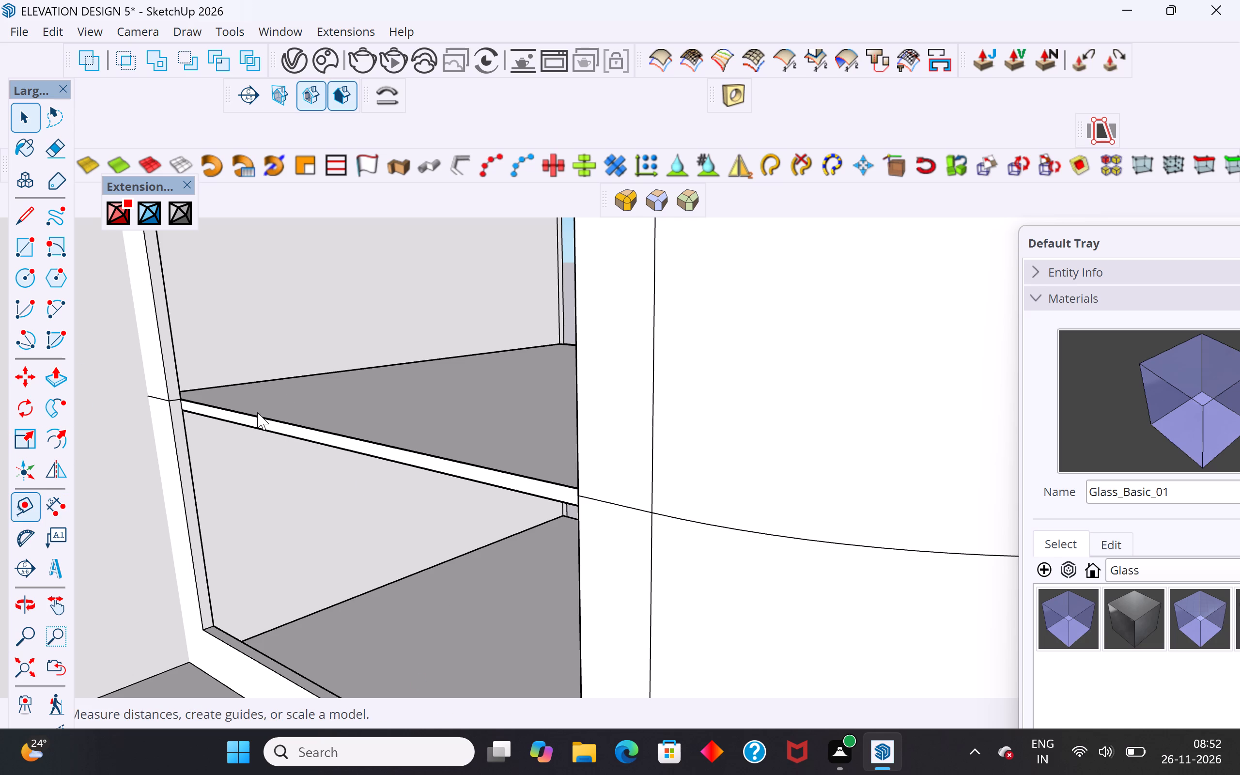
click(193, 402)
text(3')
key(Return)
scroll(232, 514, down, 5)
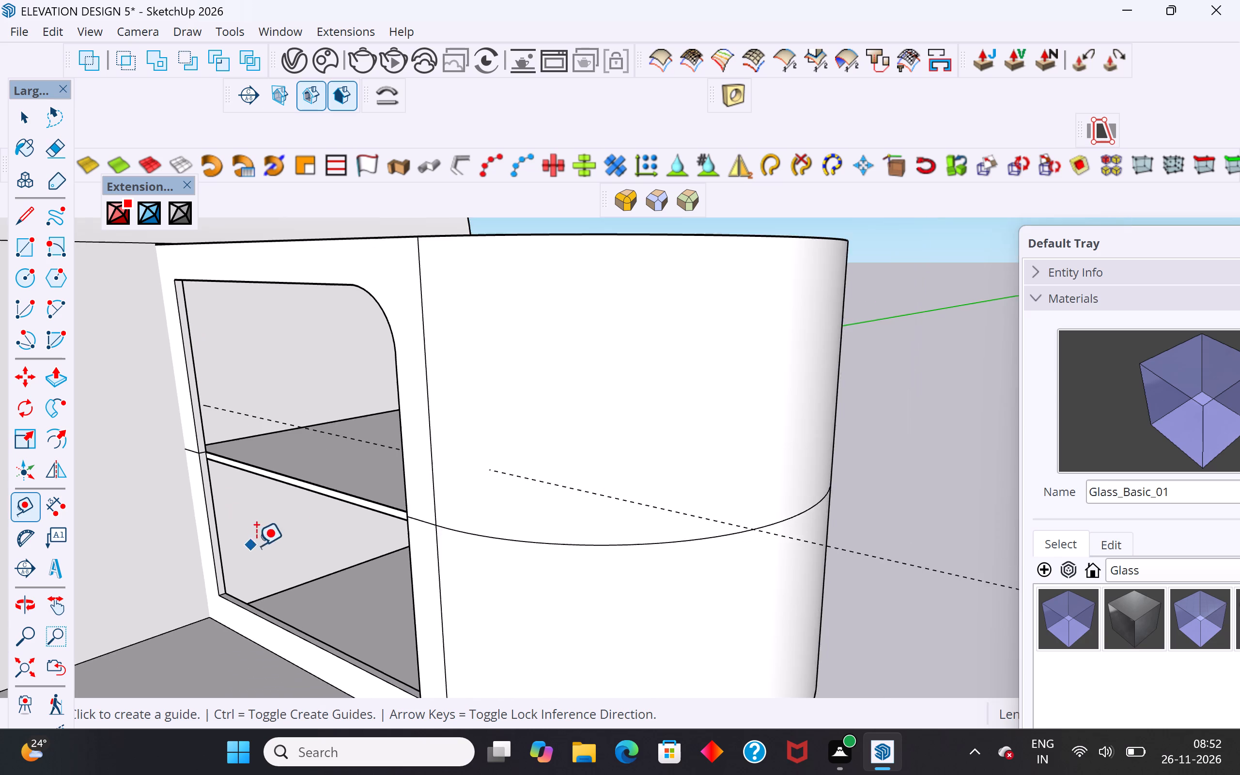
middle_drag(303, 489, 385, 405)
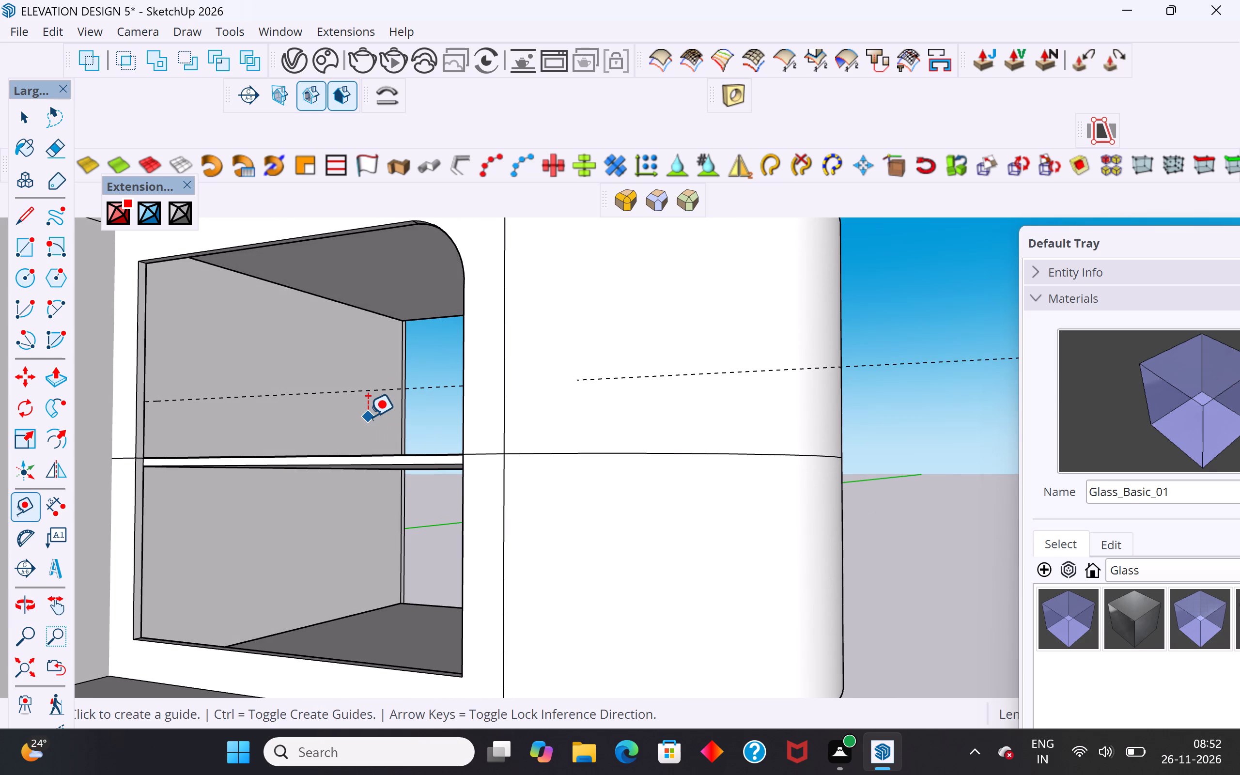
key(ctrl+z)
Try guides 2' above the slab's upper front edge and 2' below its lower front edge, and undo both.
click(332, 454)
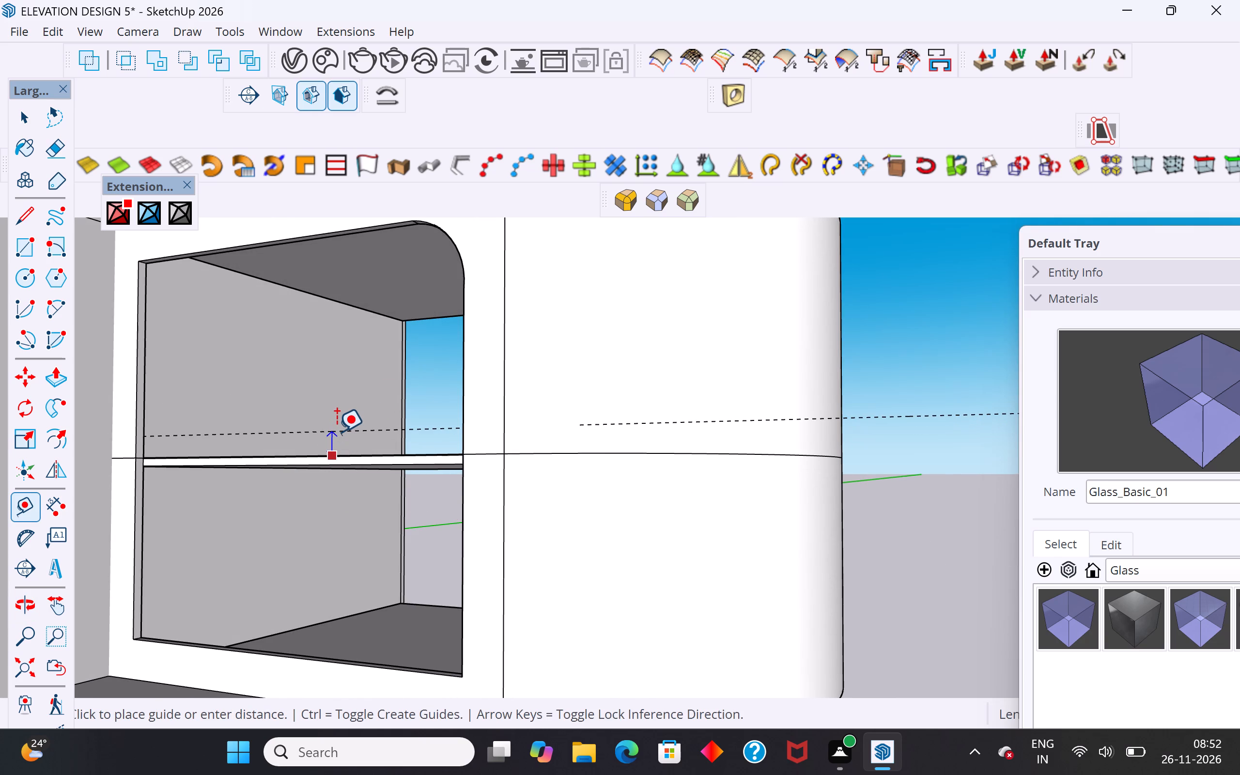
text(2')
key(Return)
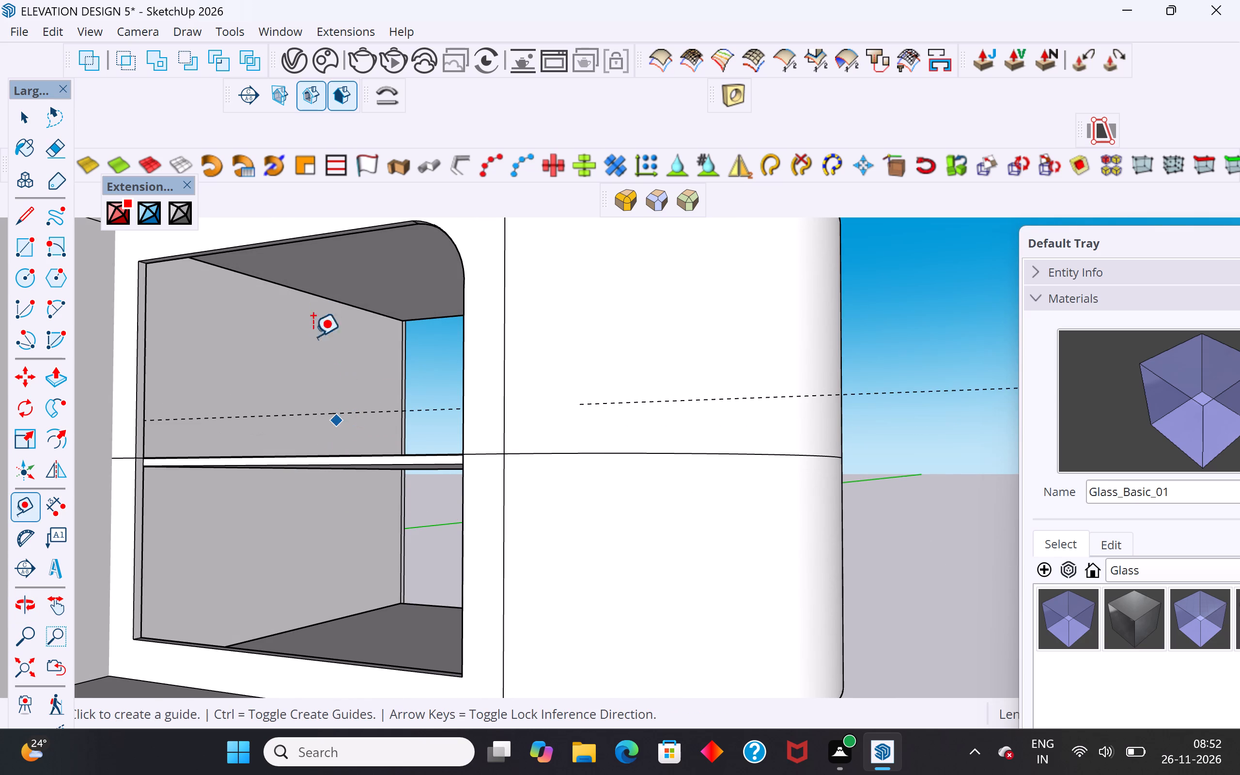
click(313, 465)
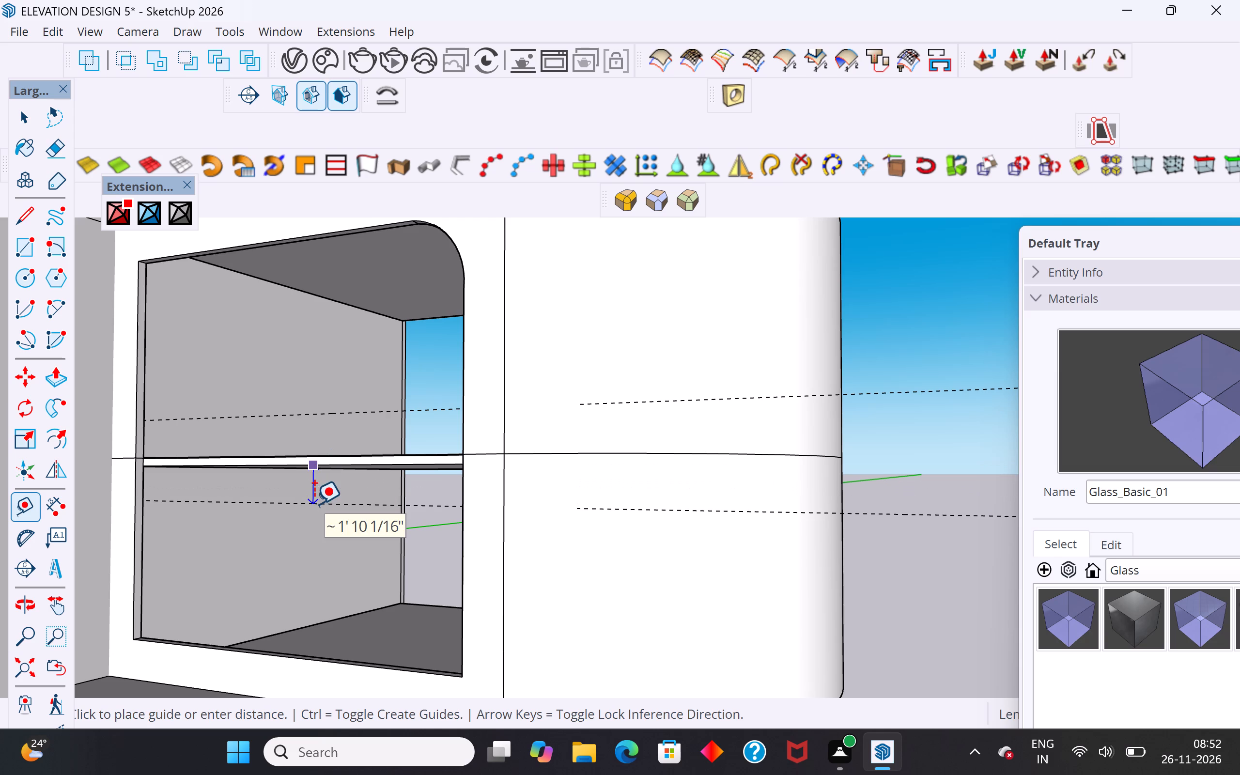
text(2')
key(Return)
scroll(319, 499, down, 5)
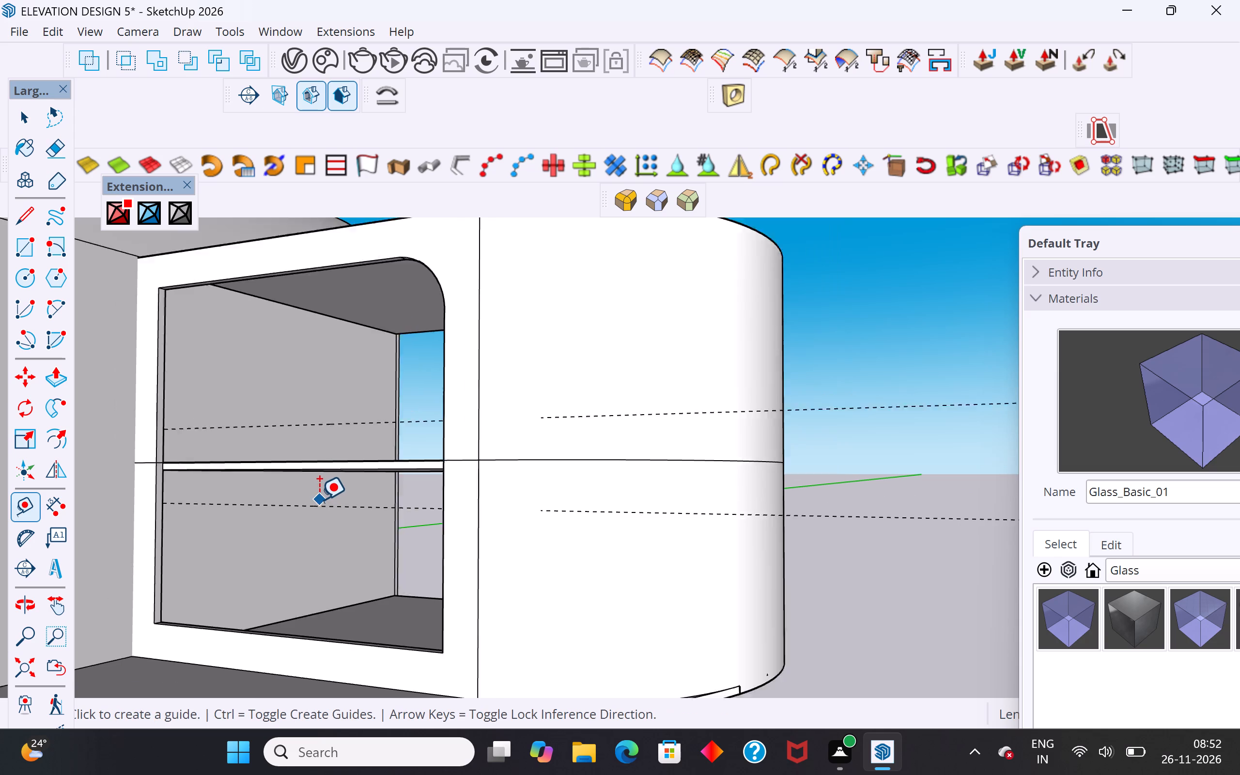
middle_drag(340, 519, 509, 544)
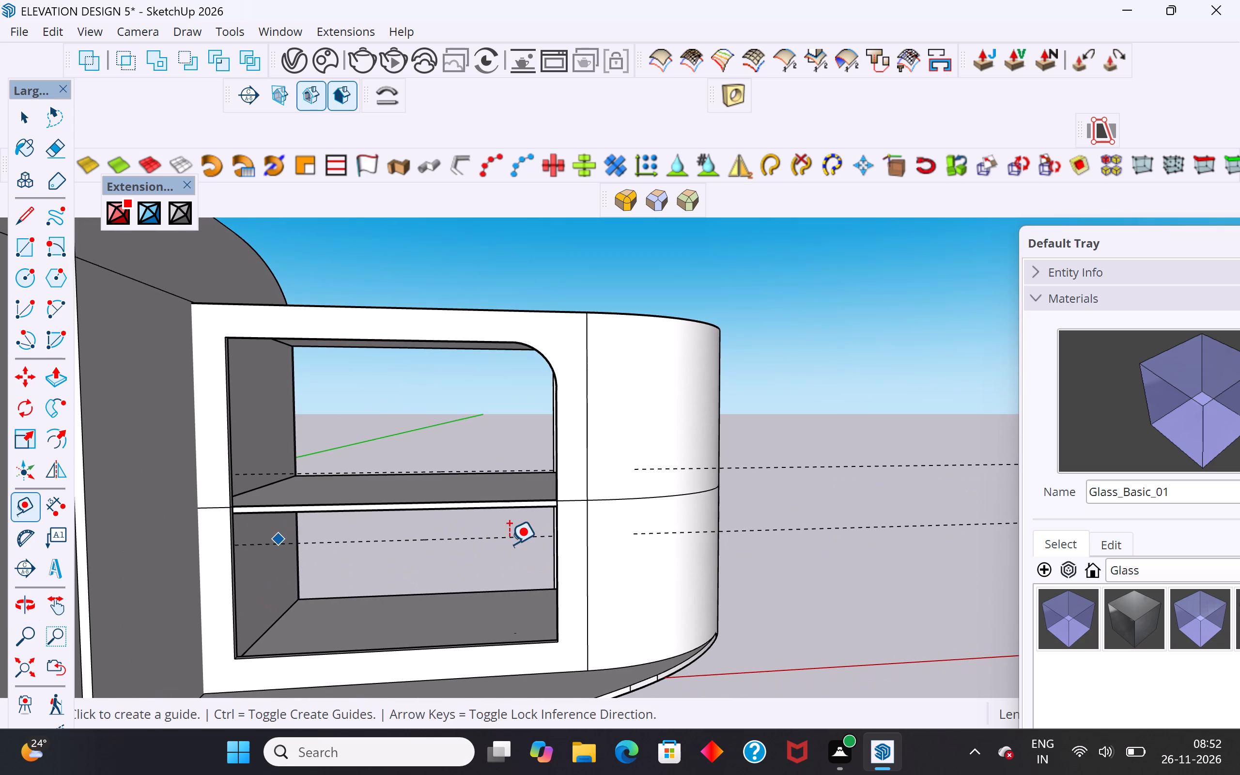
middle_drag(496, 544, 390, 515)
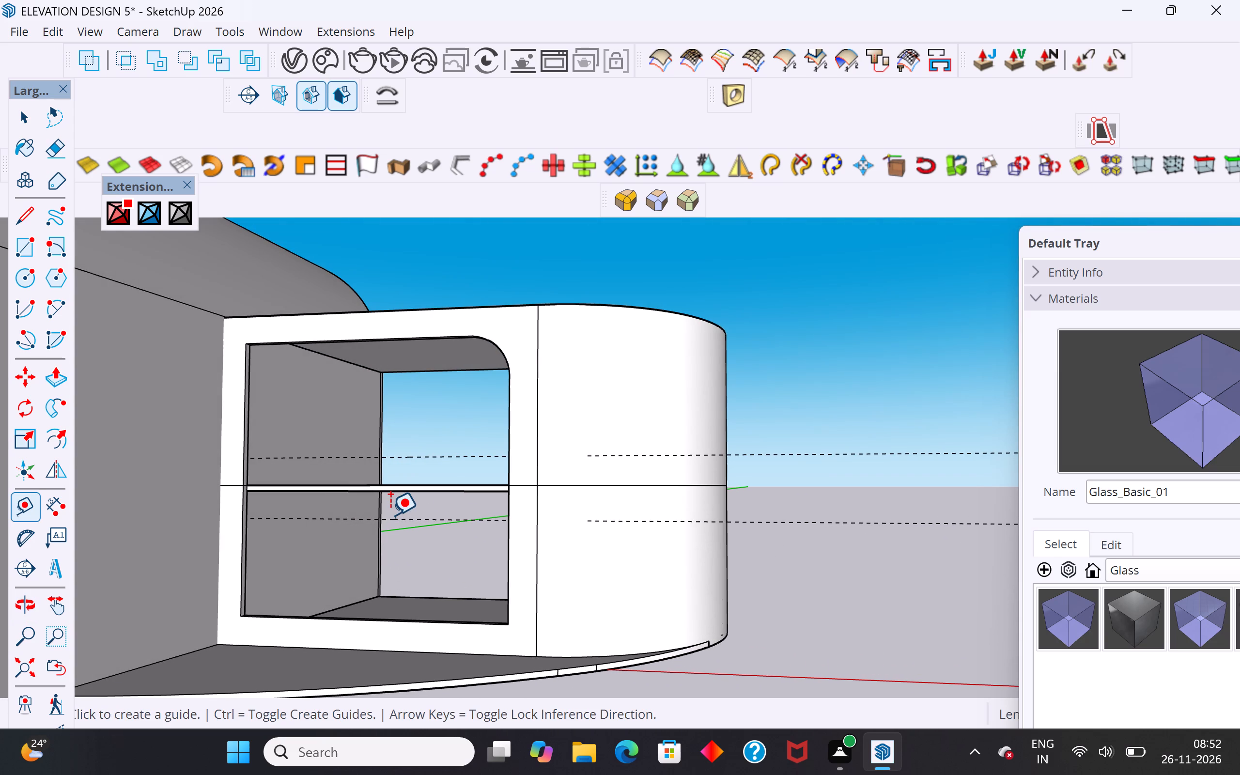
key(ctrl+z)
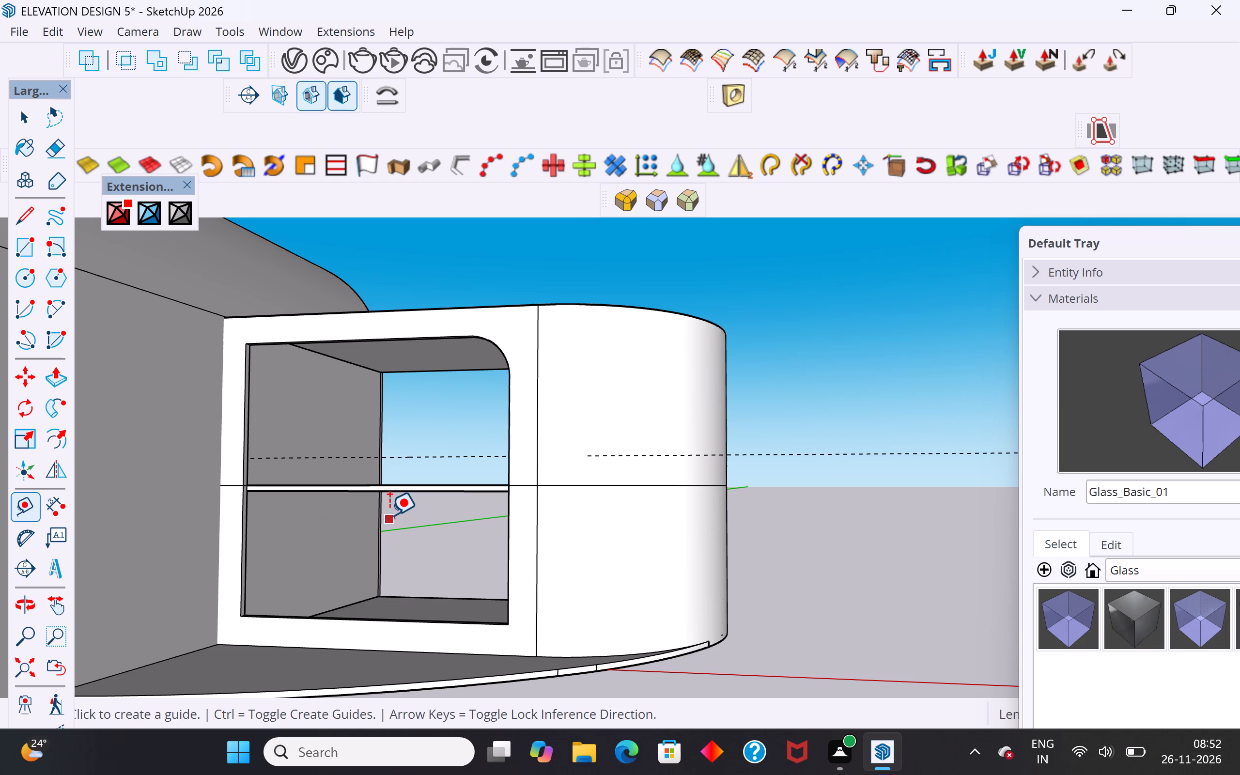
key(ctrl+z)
Place guides 1' above the slab's upper front edge and 1' below its lower front edge.
click(409, 482)
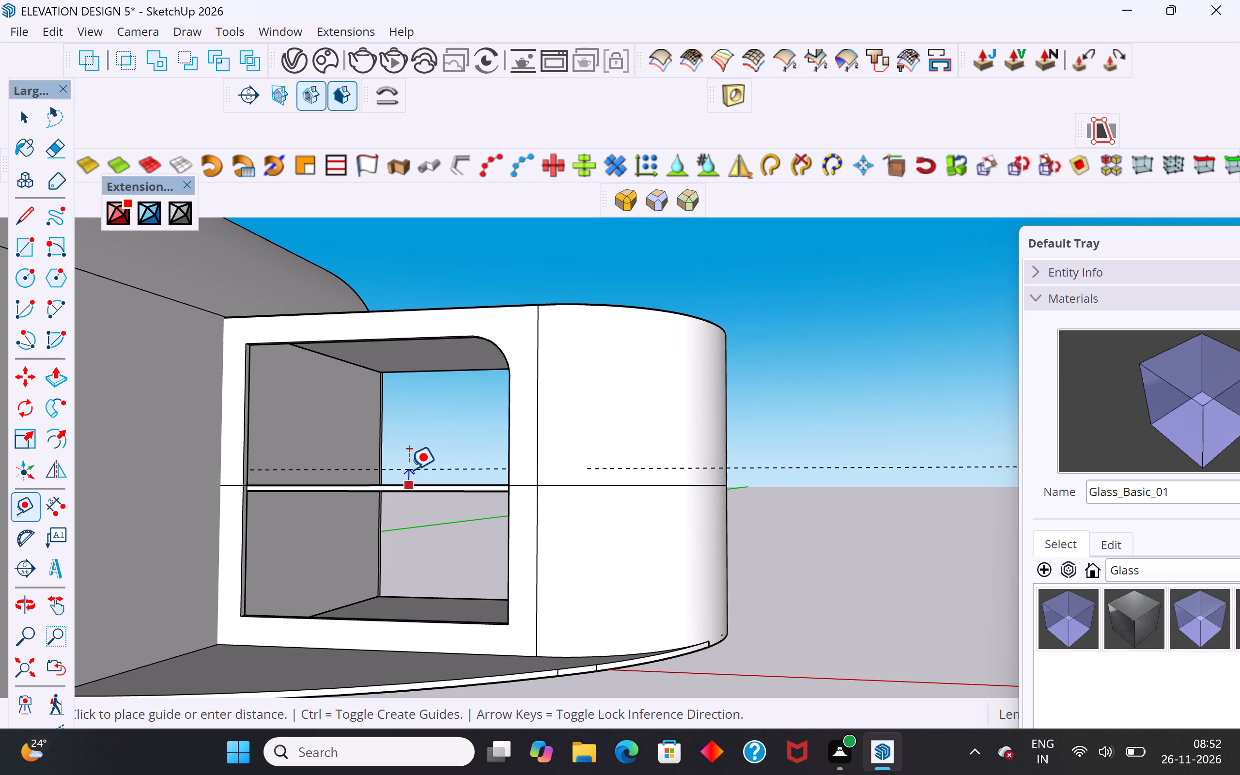
text(1')
key(Return)
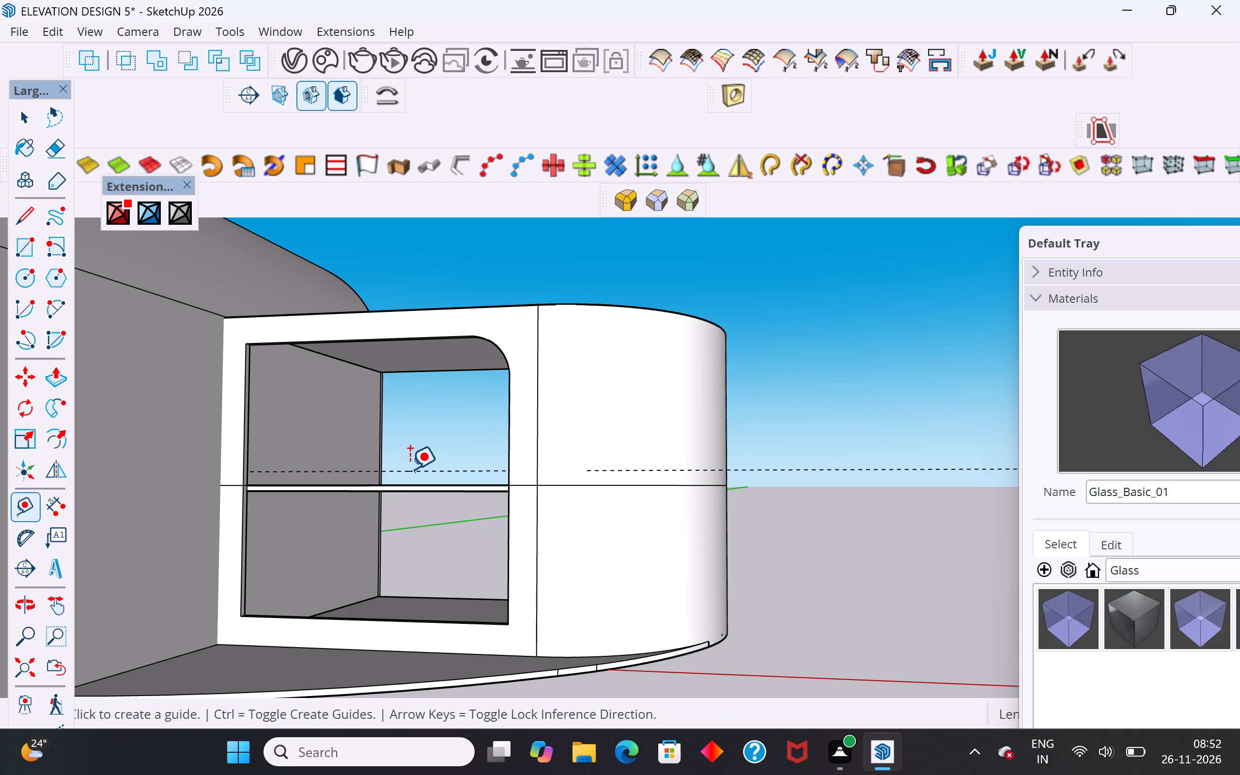
scroll(412, 471, up, 6)
click(402, 511)
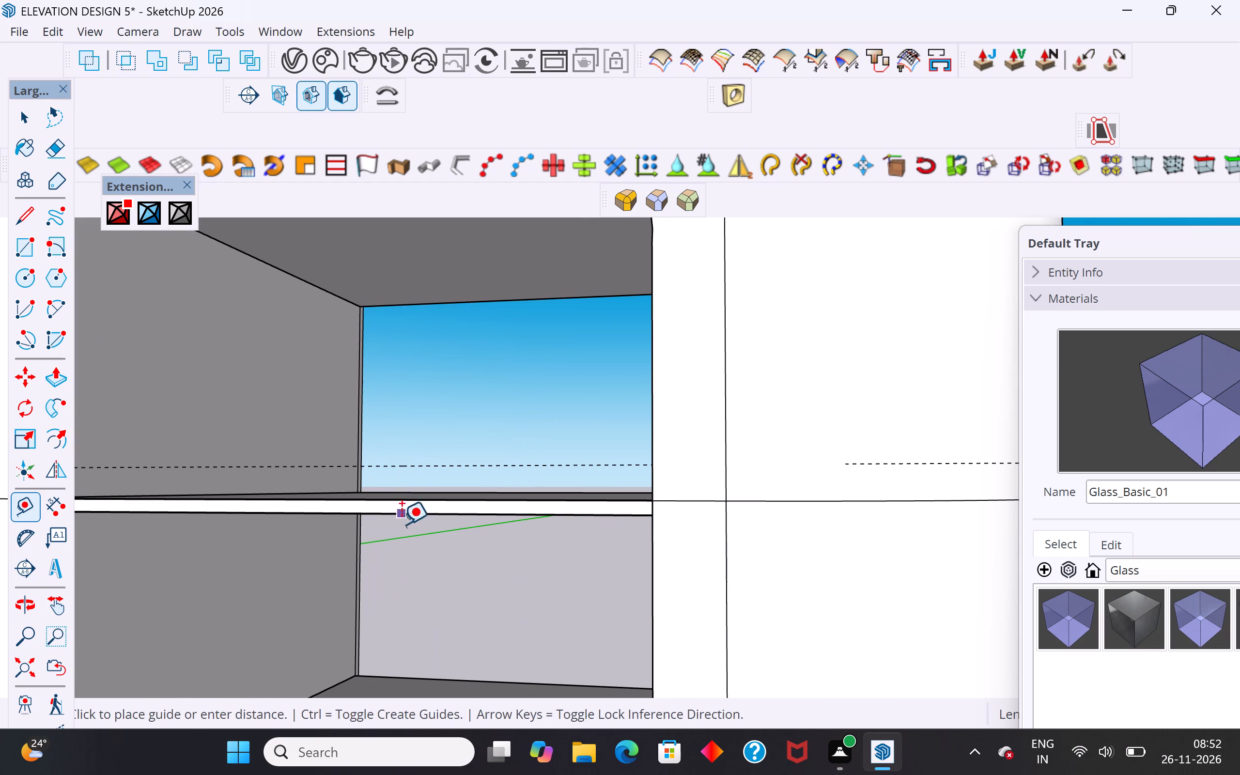
text(1')
key(Return)
scroll(599, 432, down, 4)
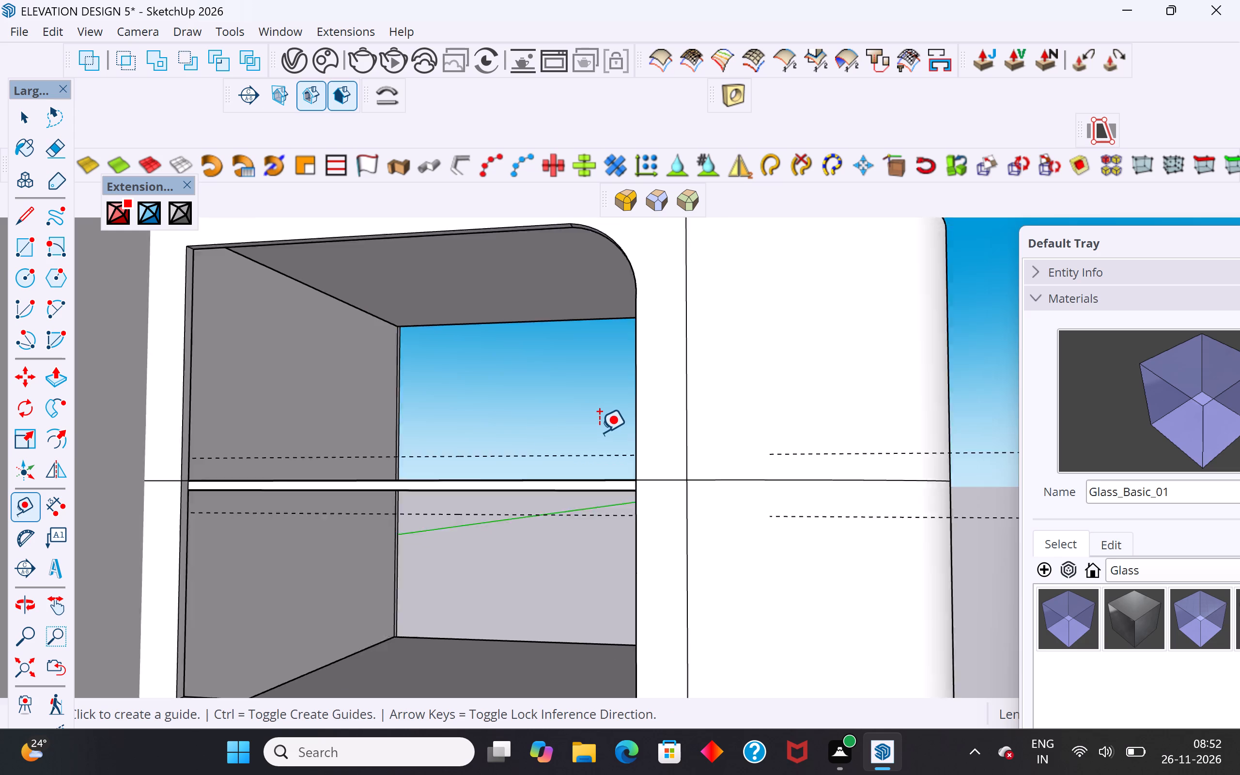
scroll(599, 432, down, 3)
click(27, 121)
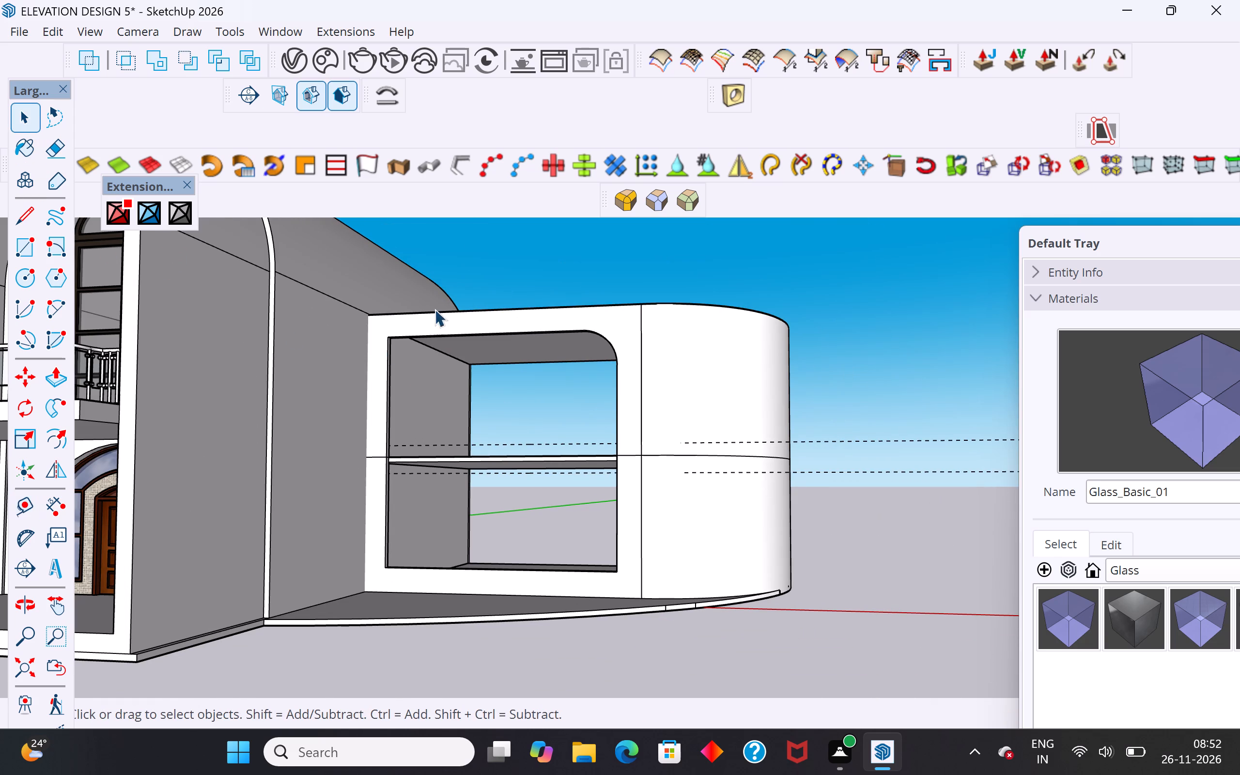
click(479, 264)
Draw a rectangle across the opening from the upper guide down to the intermediate slab's upper front edge.
middle_drag(384, 541, 433, 610)
scroll(429, 489, up, 7)
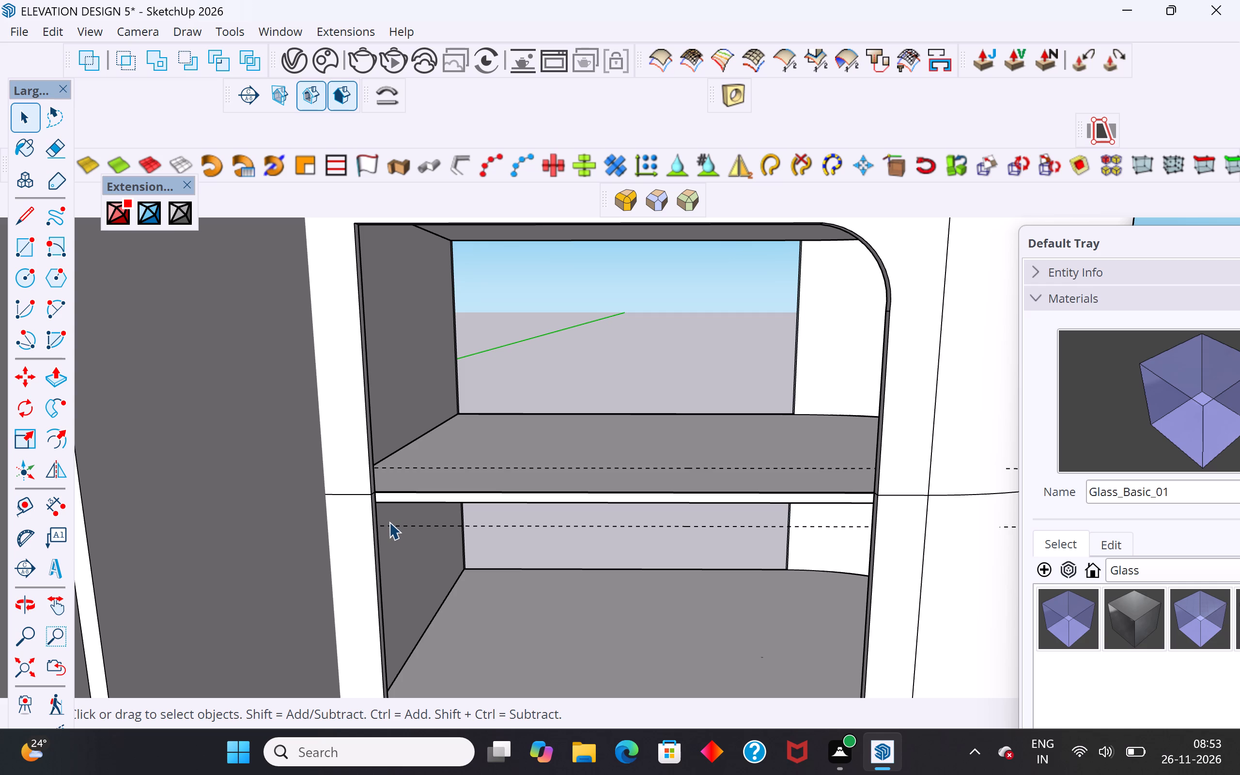
scroll(609, 544, up, 2)
scroll(669, 477, up, 2)
scroll(544, 480, down, 5)
middle_drag(743, 538, 616, 528)
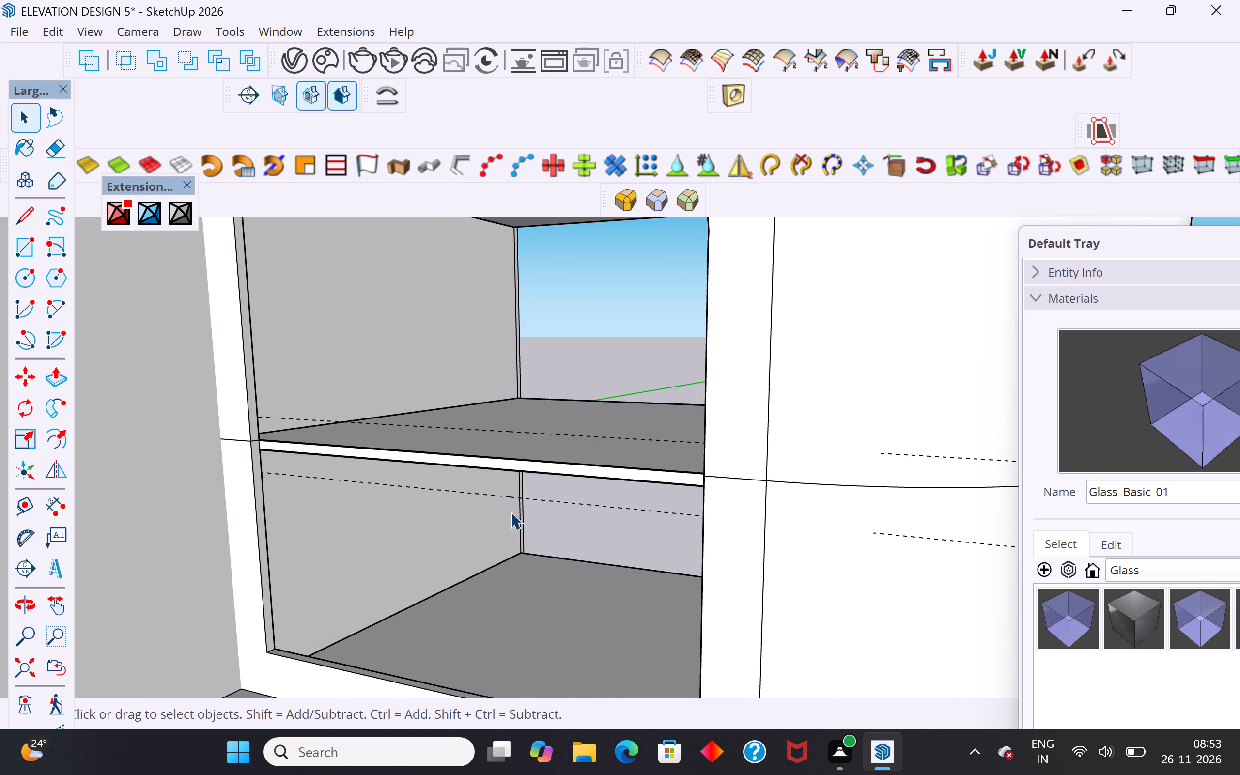
scroll(299, 467, down, 4)
middle_drag(397, 439, 356, 382)
scroll(0, 341, up, 2)
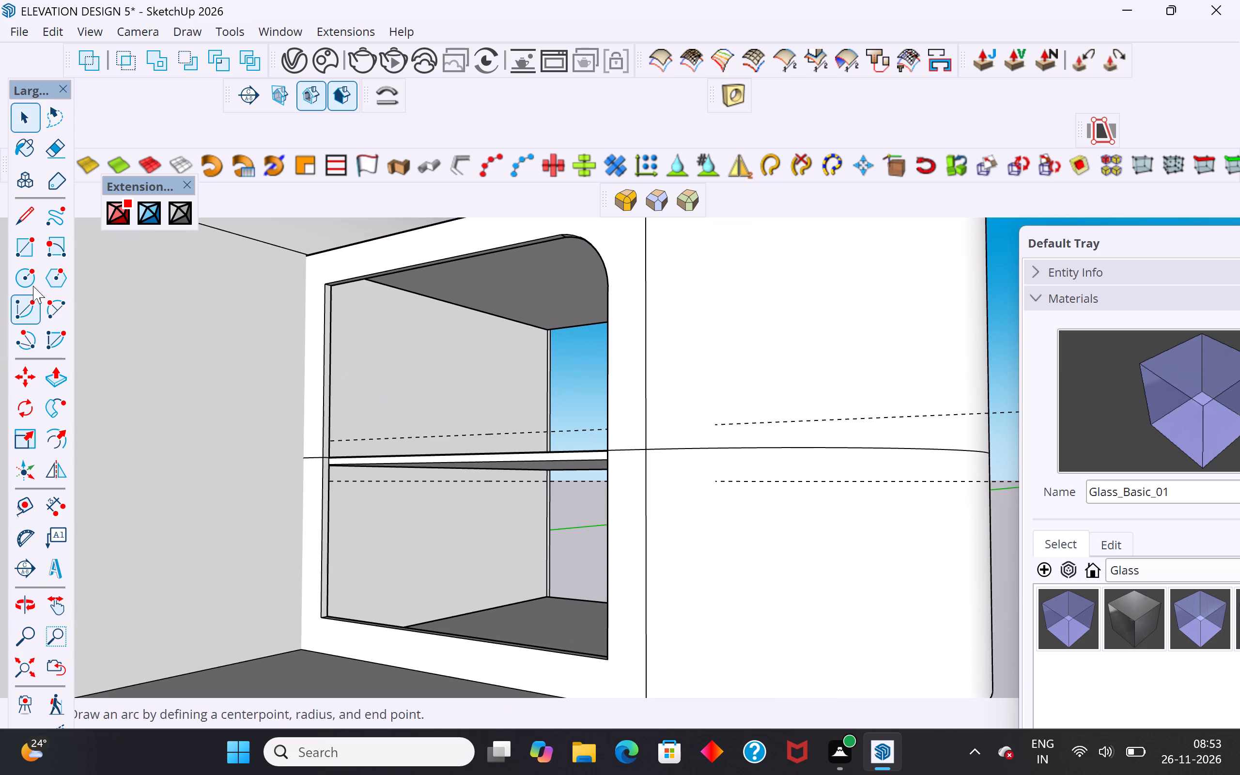
click(25, 219)
click(28, 254)
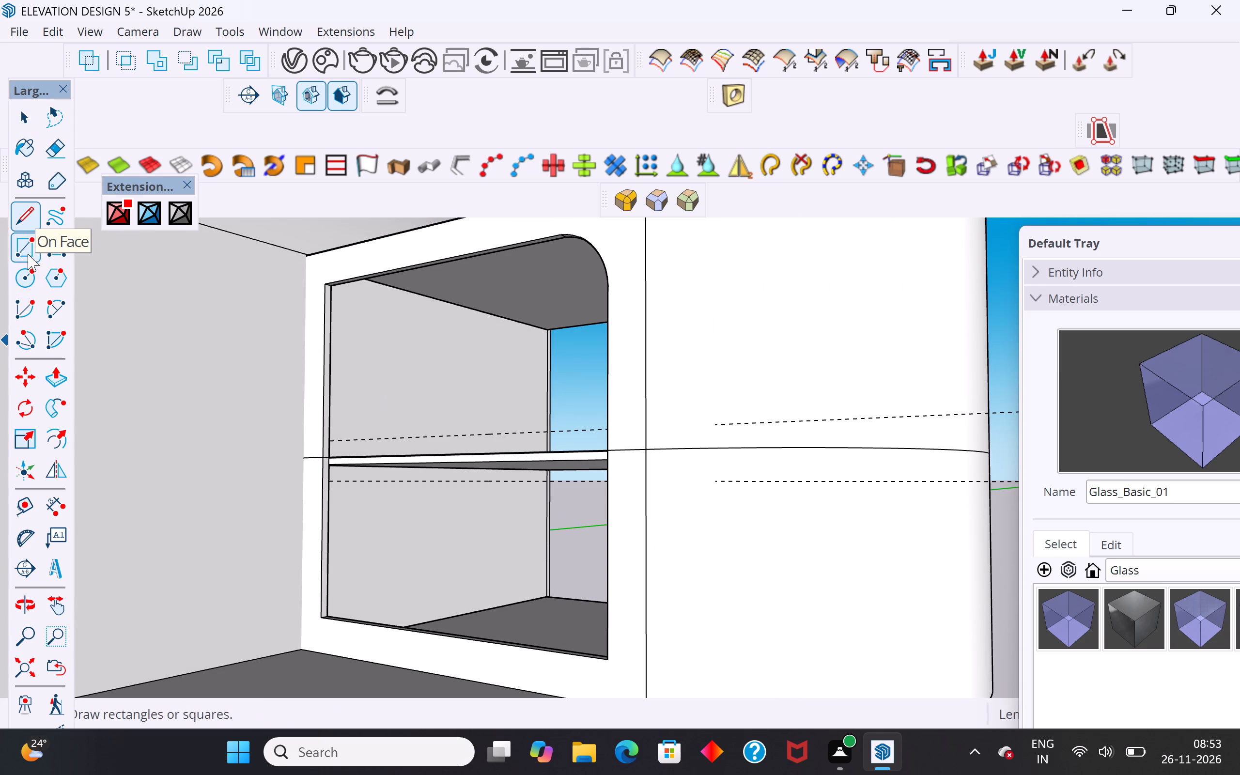
scroll(312, 436, up, 7)
click(339, 439)
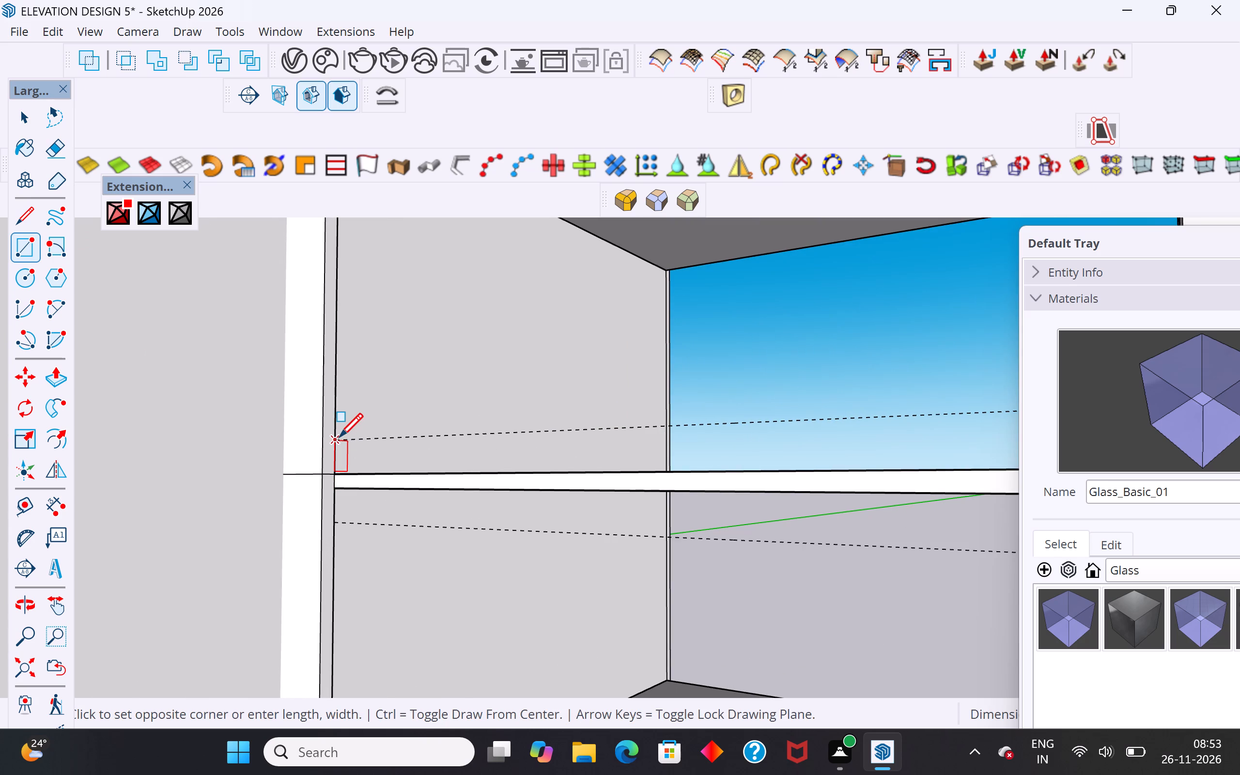
scroll(339, 439, down, 5)
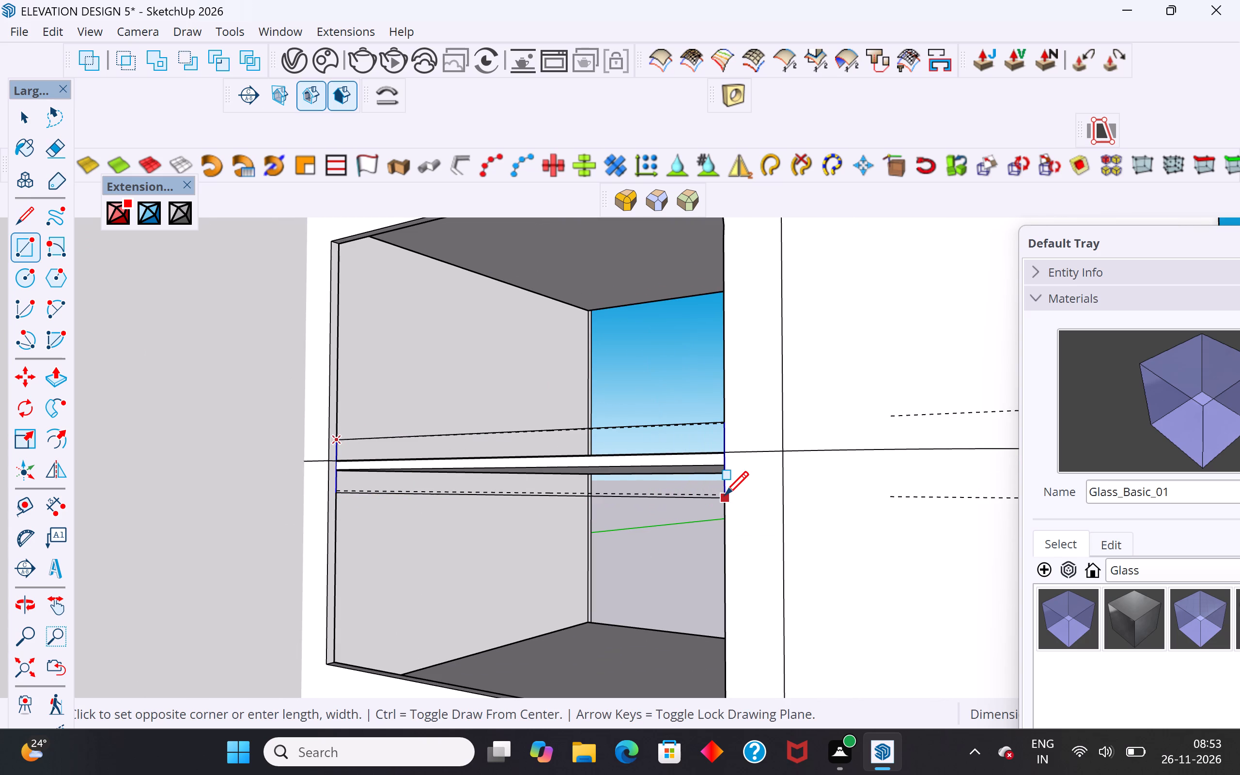
middle_drag(725, 496, 796, 533)
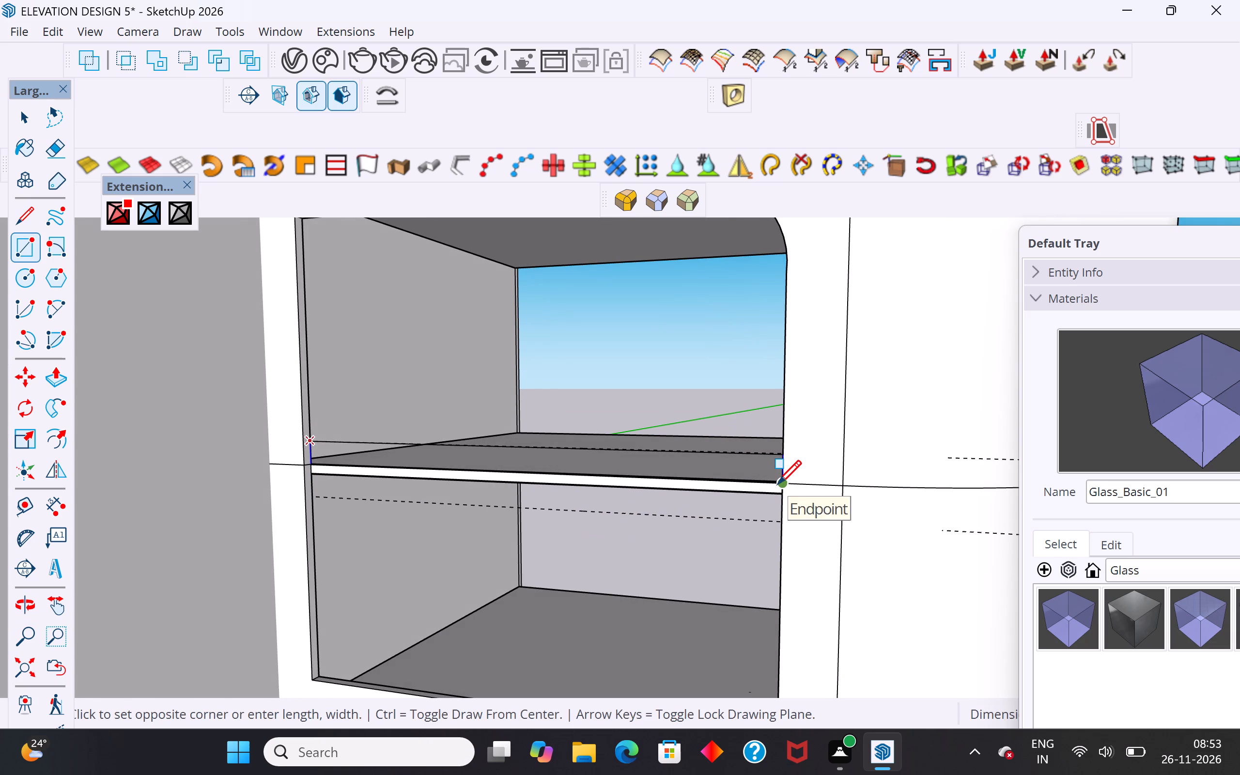
click(777, 485)
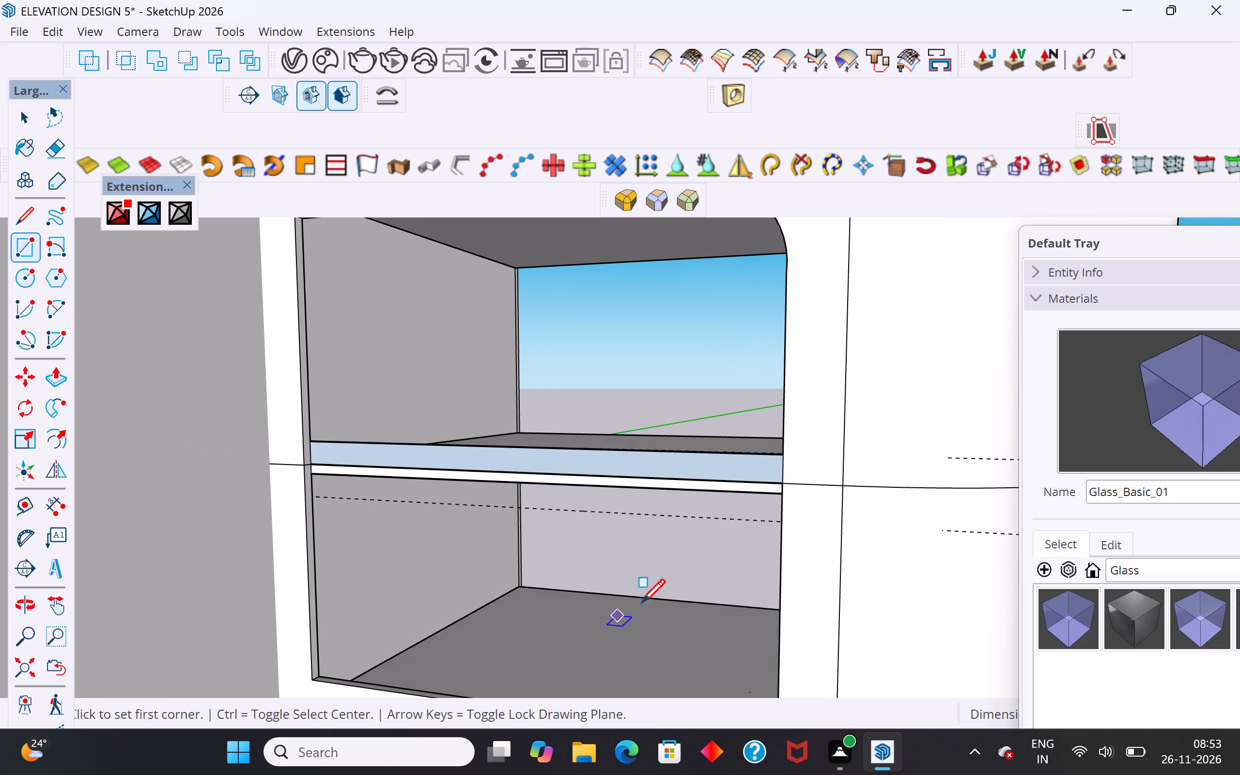
Draw a second rectangle across the opening from the slab's lower front edge down to the lower guide.
middle_drag(648, 603, 820, 582)
scroll(921, 461, up, 3)
scroll(934, 465, down, 1)
scroll(934, 465, up, 1)
middle_drag(964, 460, 1007, 429)
scroll(1007, 414, up, 7)
middle_drag(978, 404, 1000, 364)
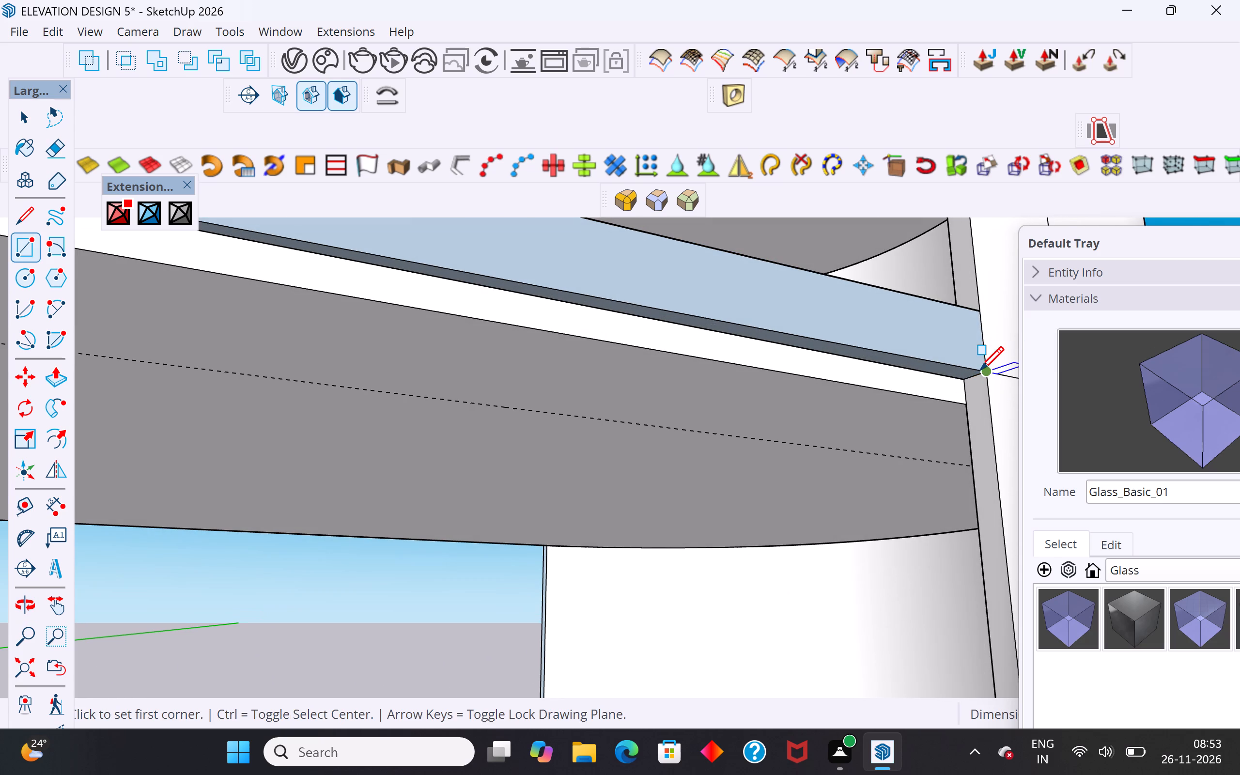
scroll(970, 434, down, 3)
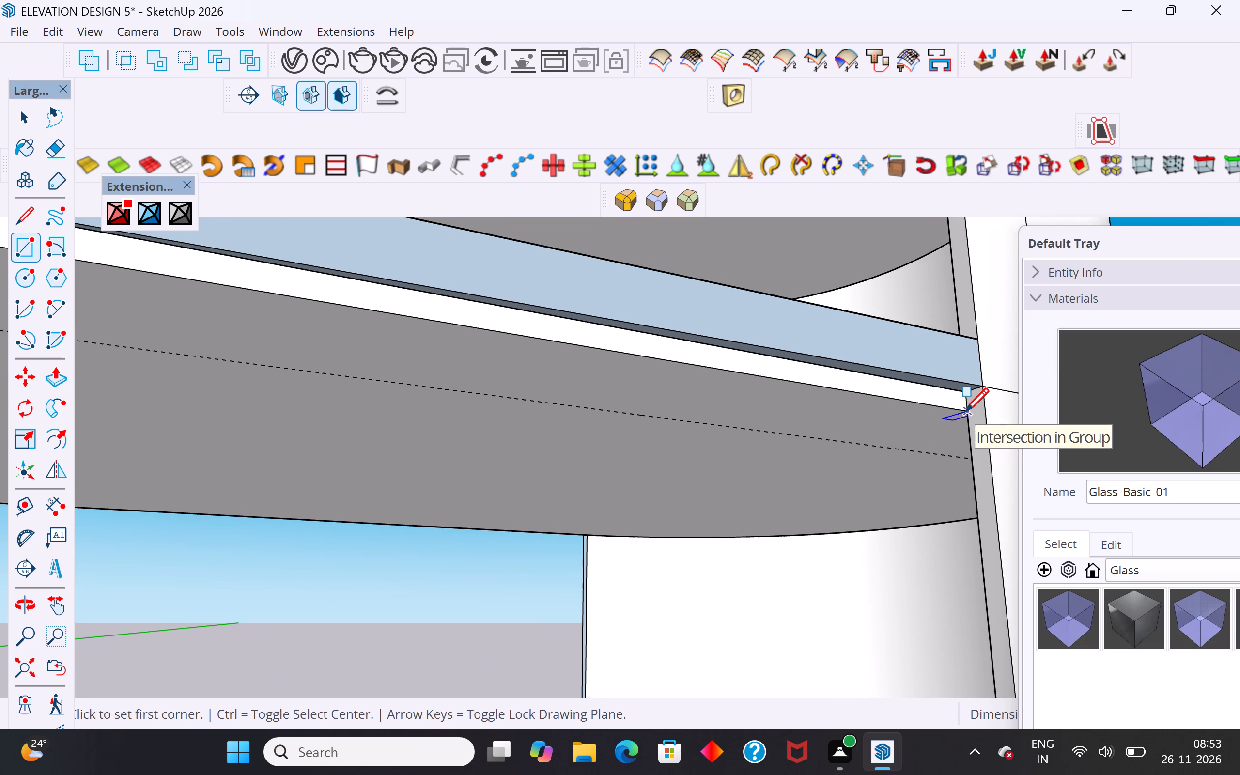
click(965, 414)
scroll(965, 414, down, 3)
middle_drag(965, 414, 838, 496)
scroll(838, 496, down, 5)
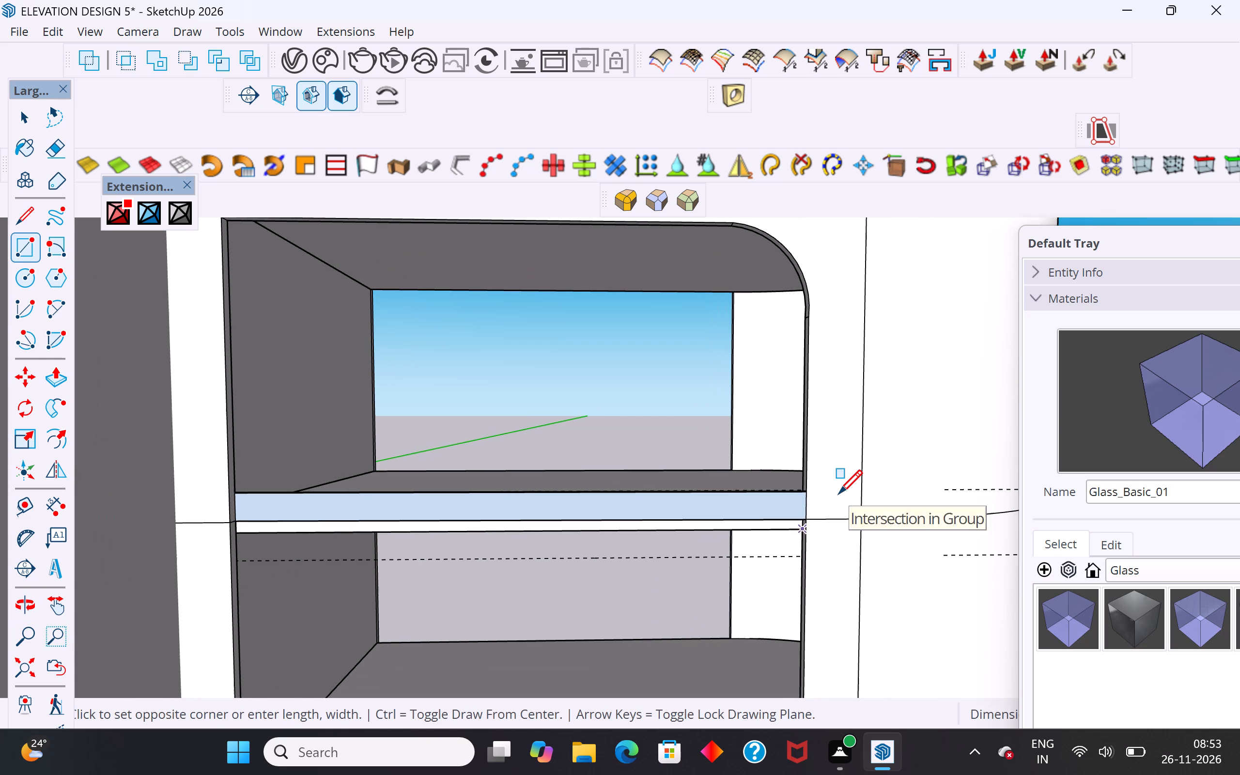
scroll(254, 562, up, 9)
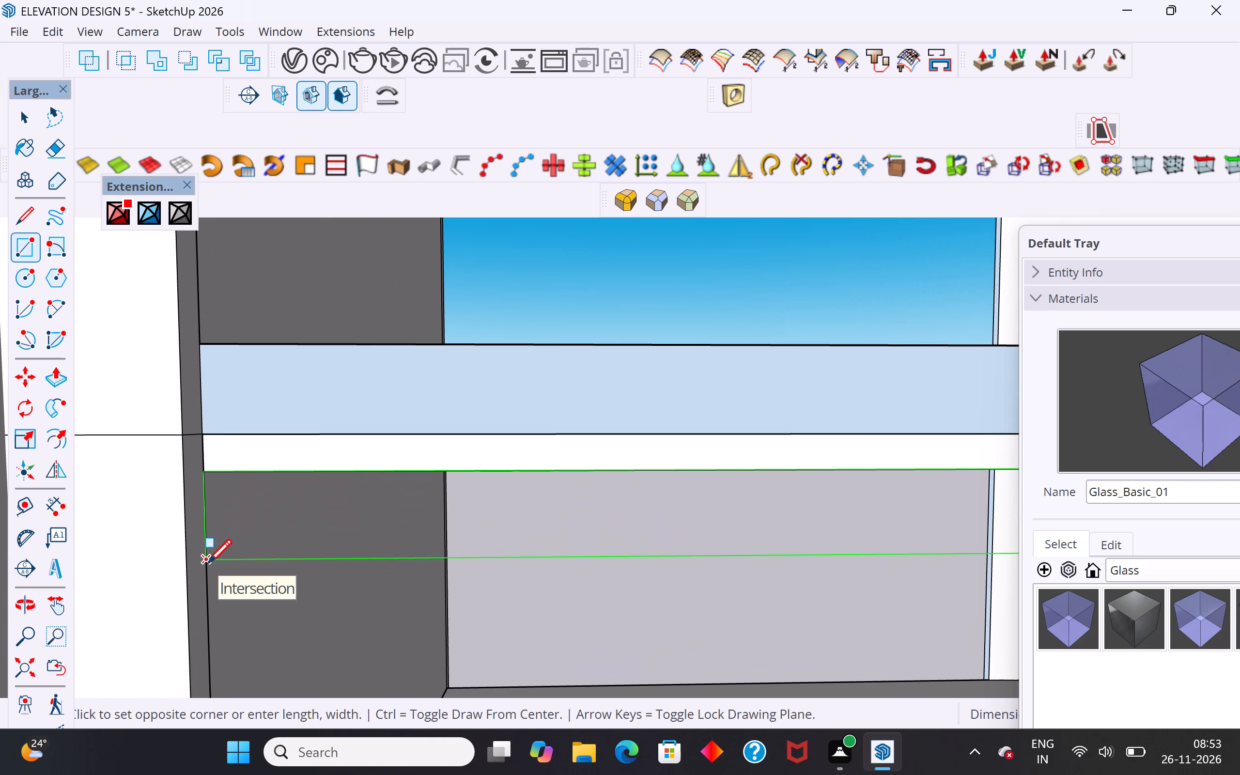
click(208, 565)
Delete the extra face filling the opening below the lower strip and the one covering the slab's front.
click(22, 121)
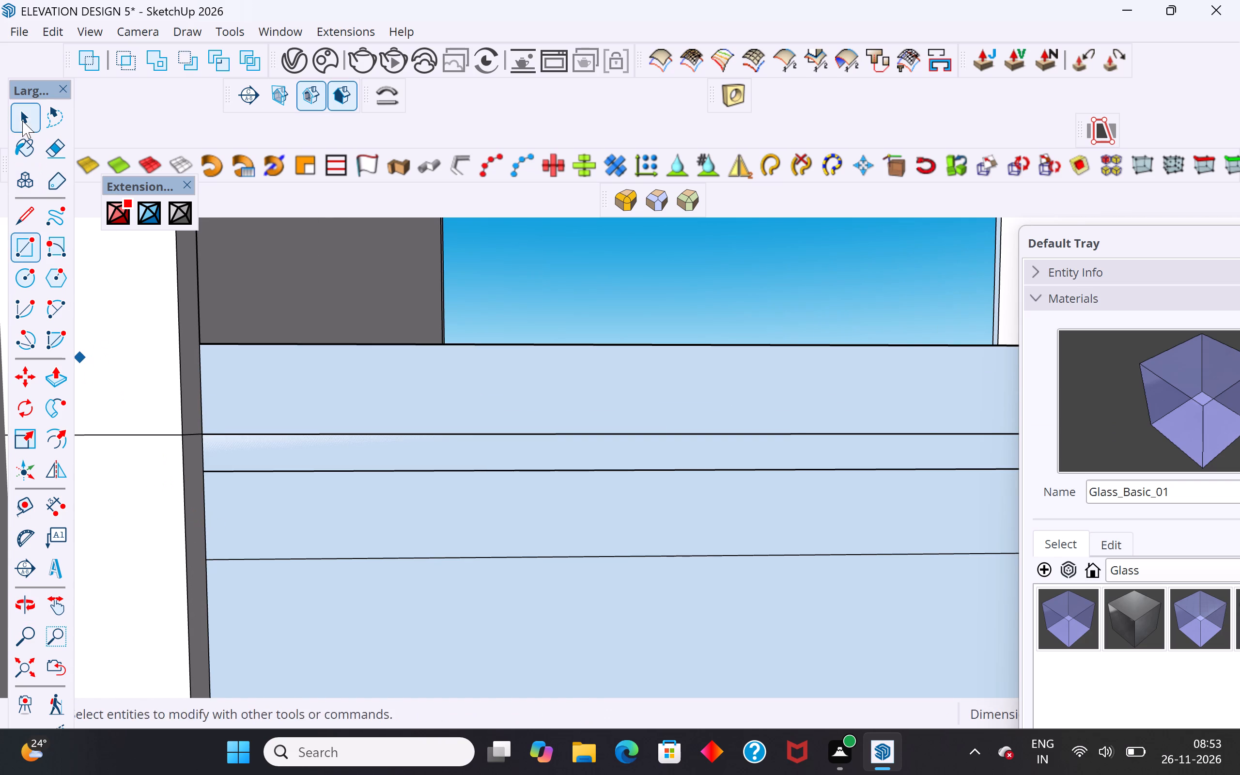
click(307, 615)
key(Delete)
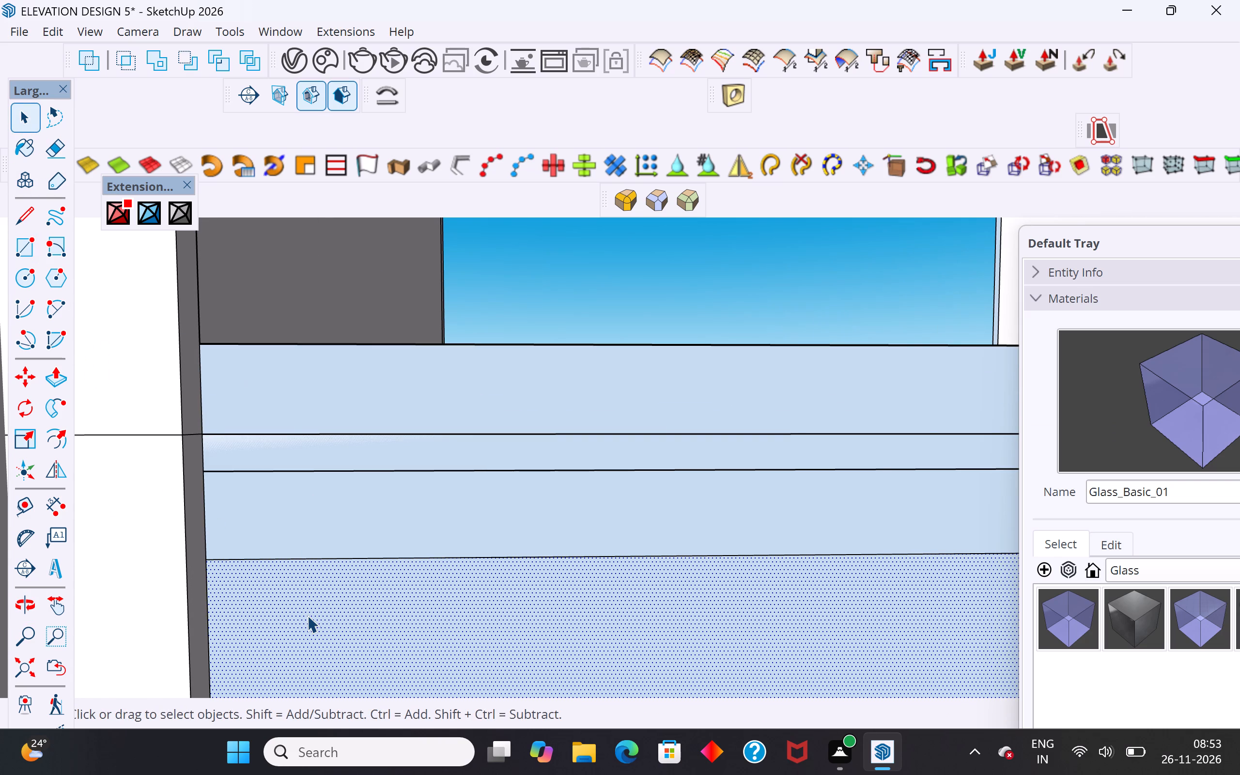
click(268, 445)
key(Delete)
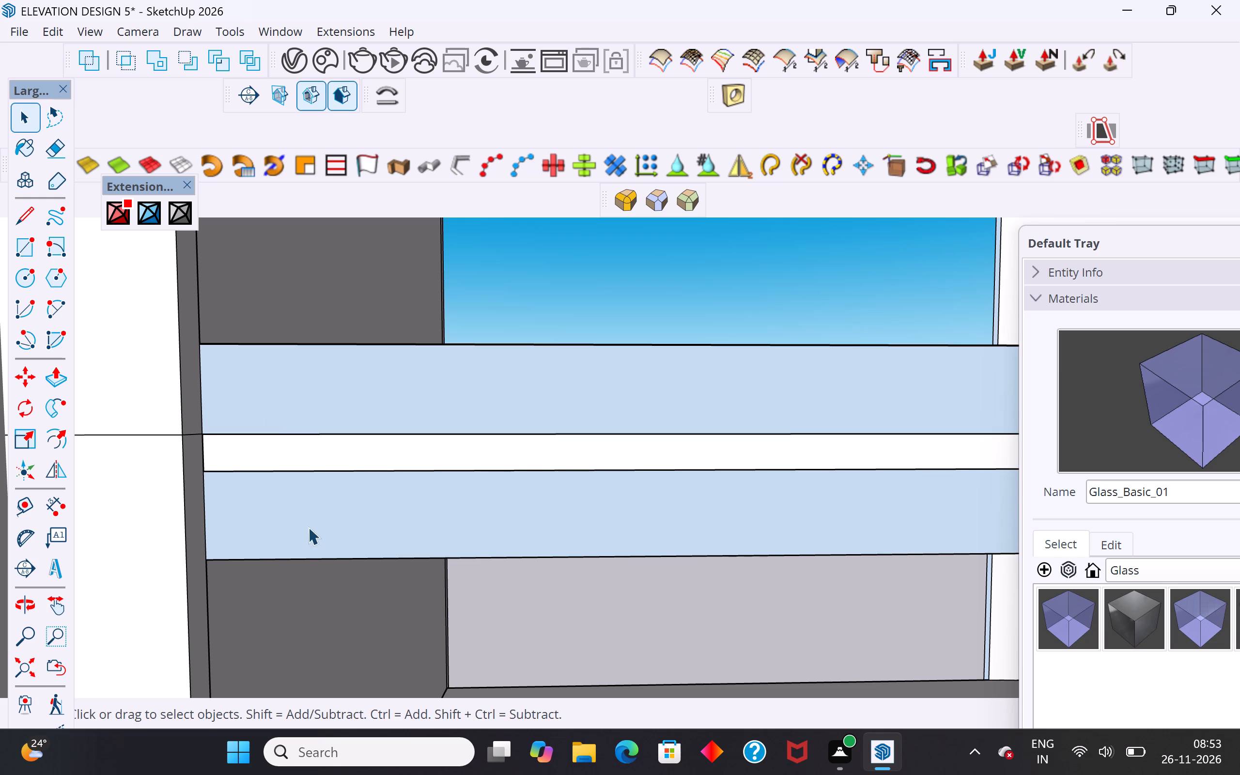
Push/Pull the upper strip's front face outward until it is flush with the block's outer wall face.
click(310, 527)
middle_drag(357, 535, 230, 561)
scroll(275, 506, up, 3)
middle_drag(344, 486, 305, 497)
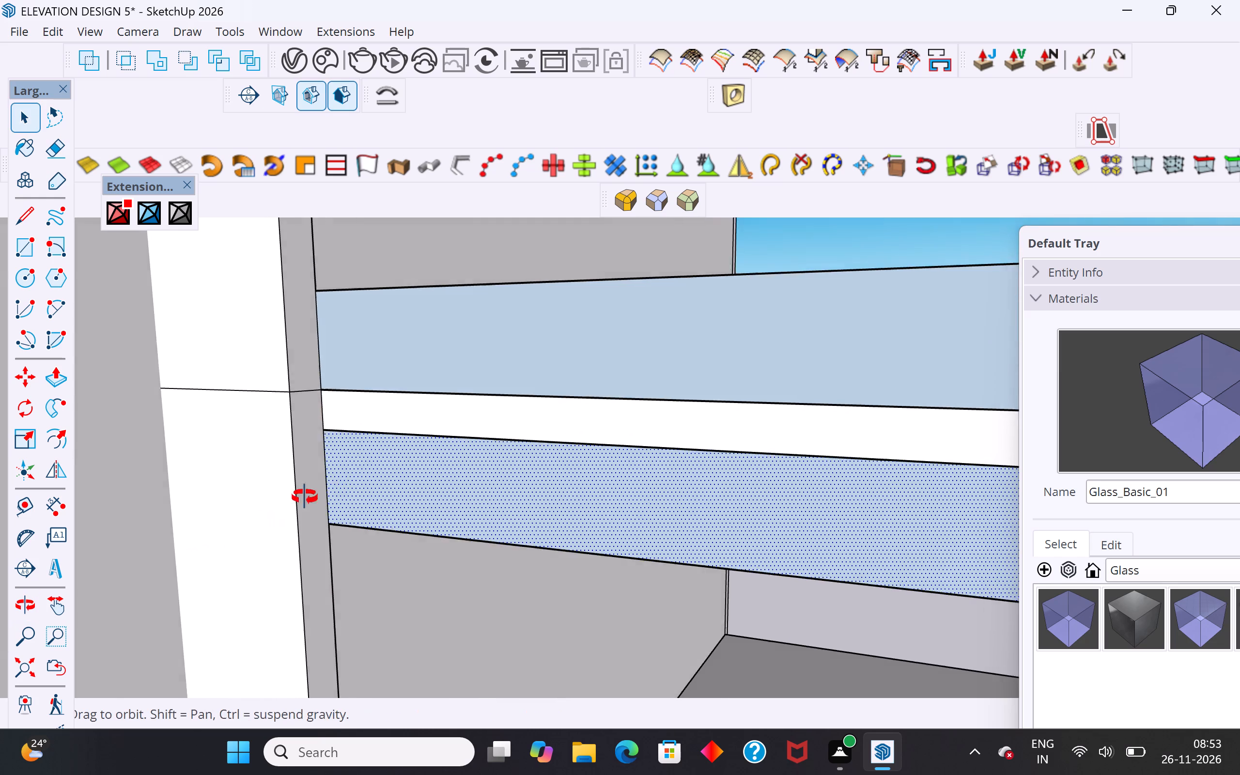
middle_drag(305, 497, 192, 563)
scroll(477, 315, up, 3)
middle_drag(704, 261, 449, 368)
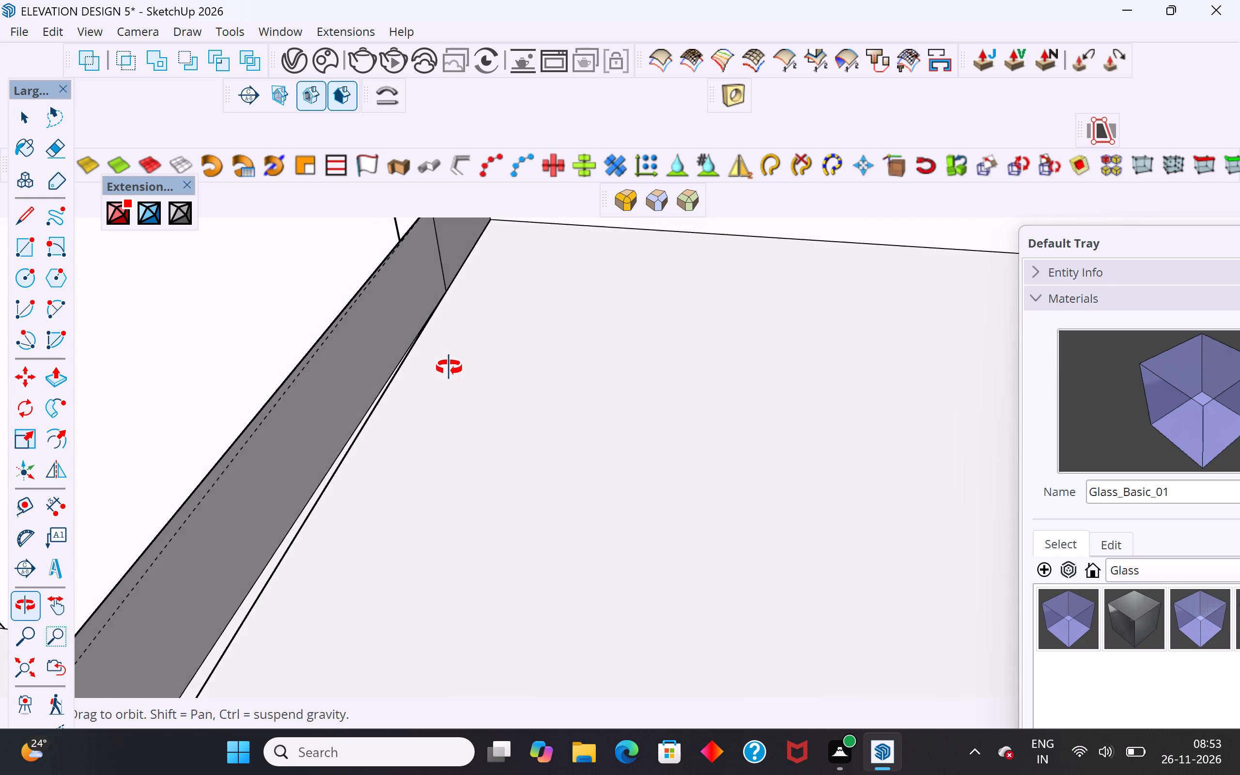
middle_drag(449, 368, 376, 273)
click(415, 314)
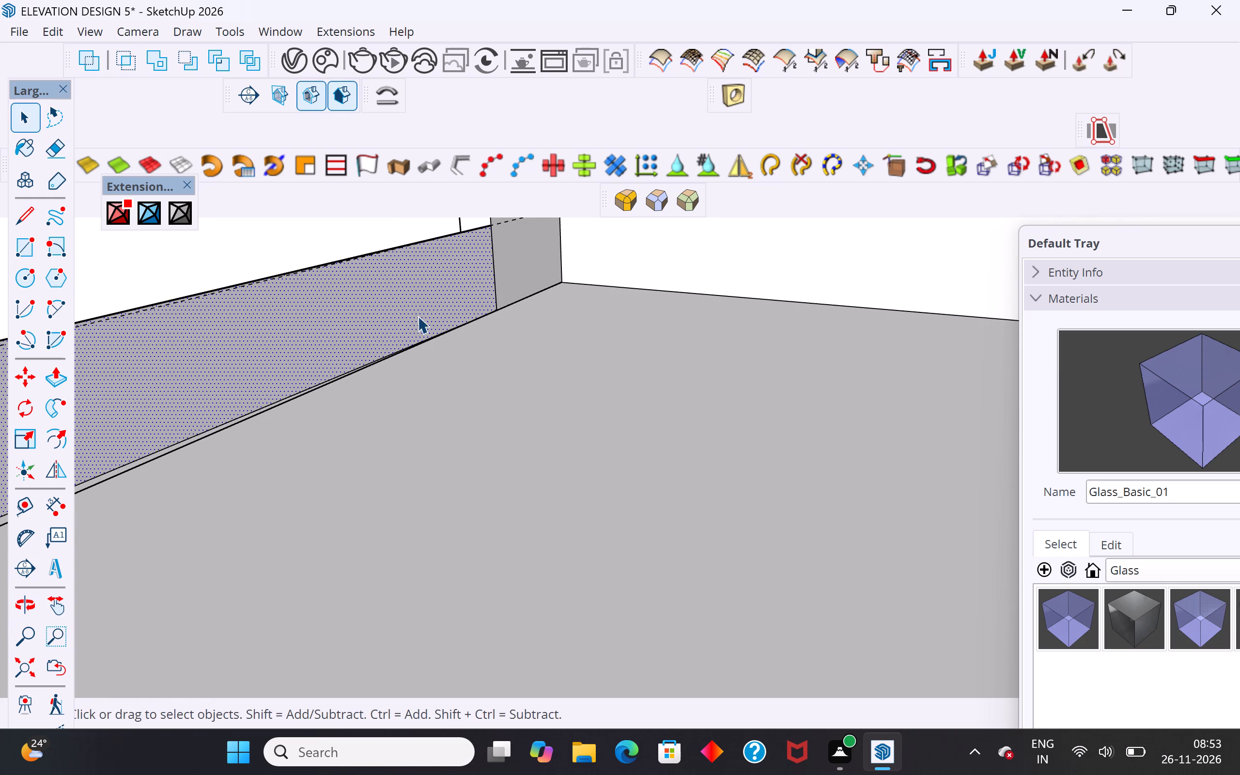
scroll(428, 328, down, 3)
middle_drag(369, 379, 837, 367)
scroll(814, 371, up, 1)
scroll(413, 466, down, 8)
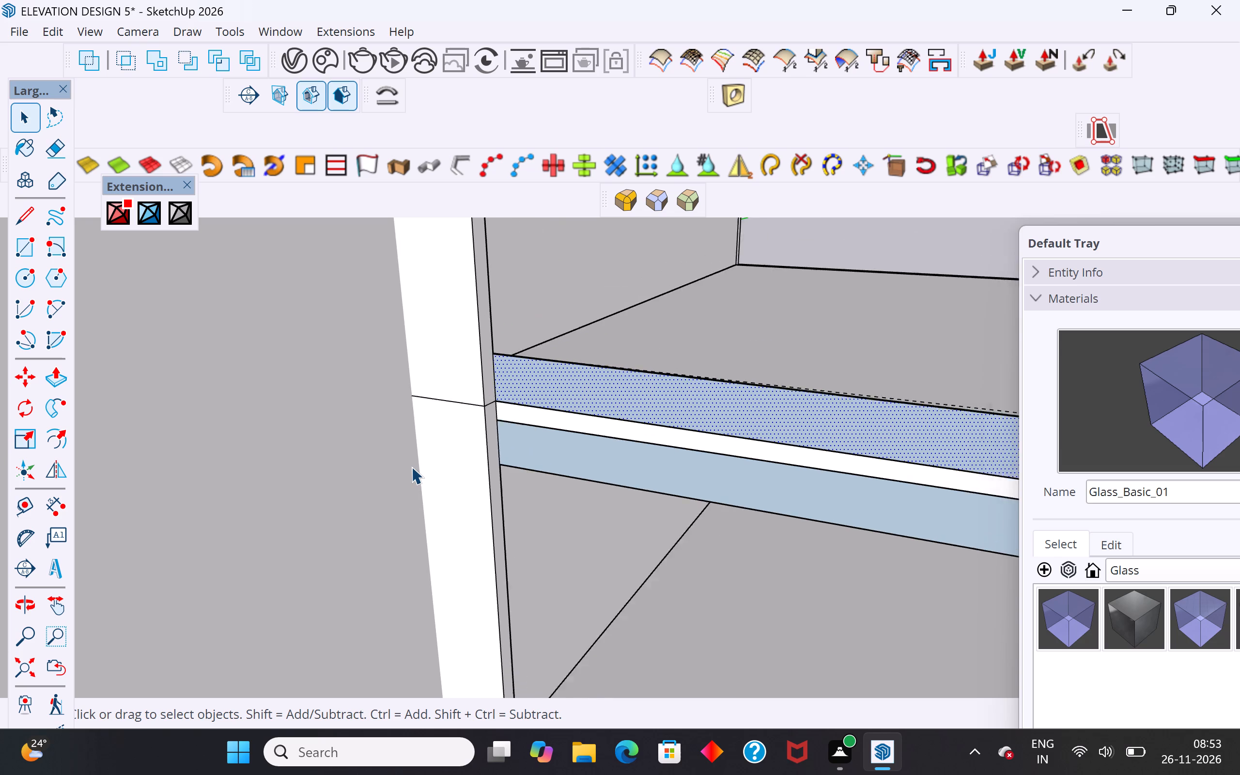
scroll(411, 466, down, 3)
click(54, 374)
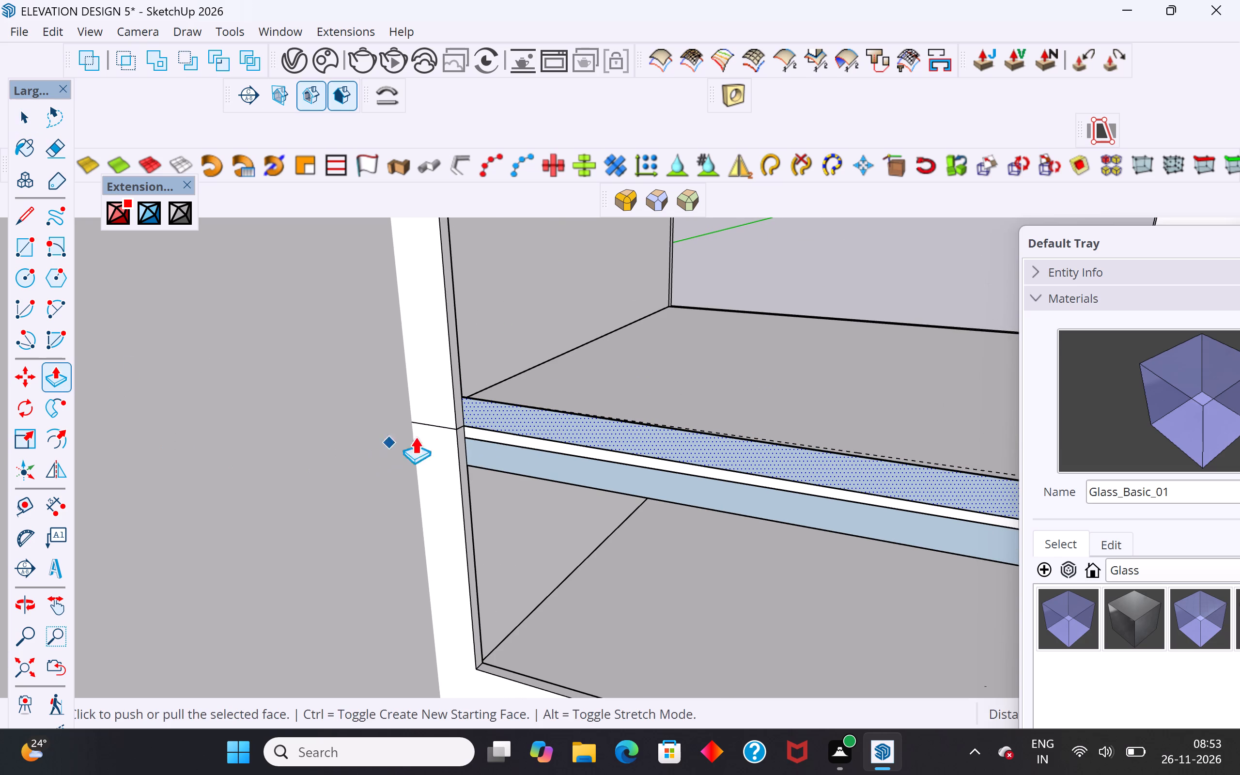
scroll(480, 426, up, 8)
click(446, 421)
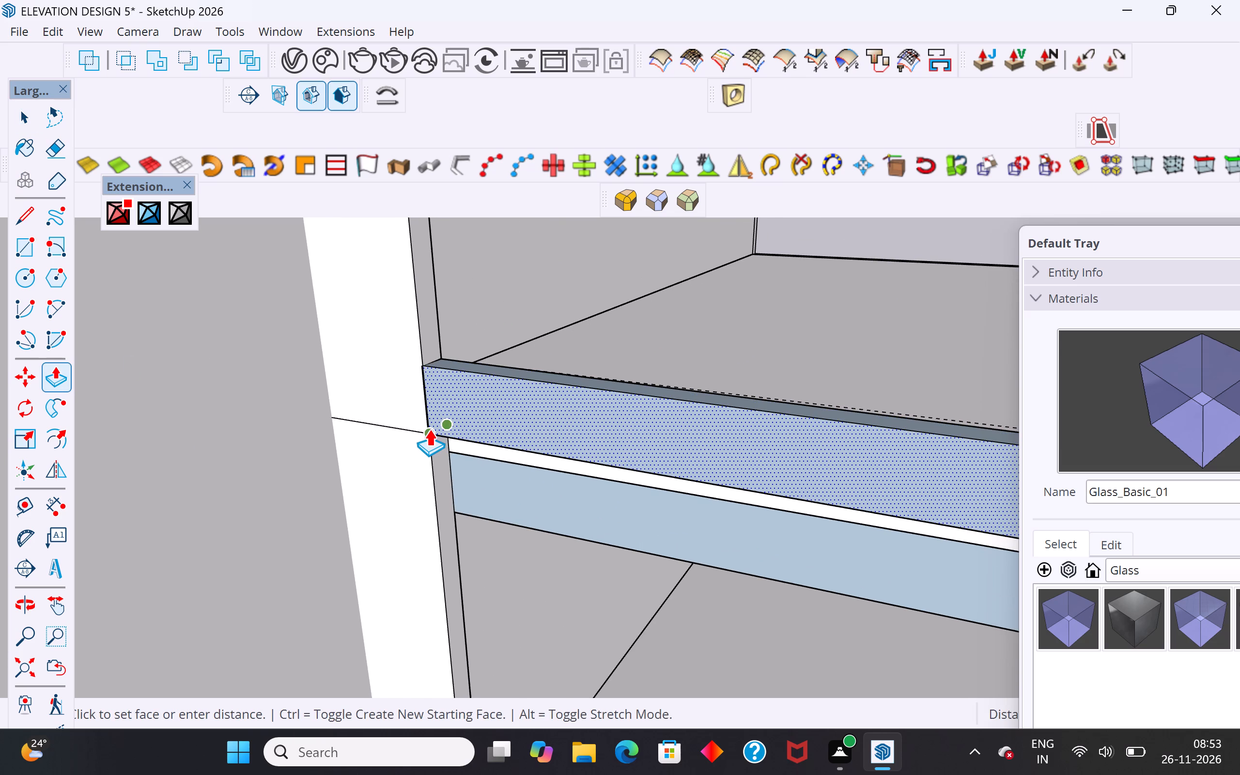
click(429, 429)
Push/Pull the lower strip outward to the same depth as the upper strip, flush with the outer wall face.
click(32, 125)
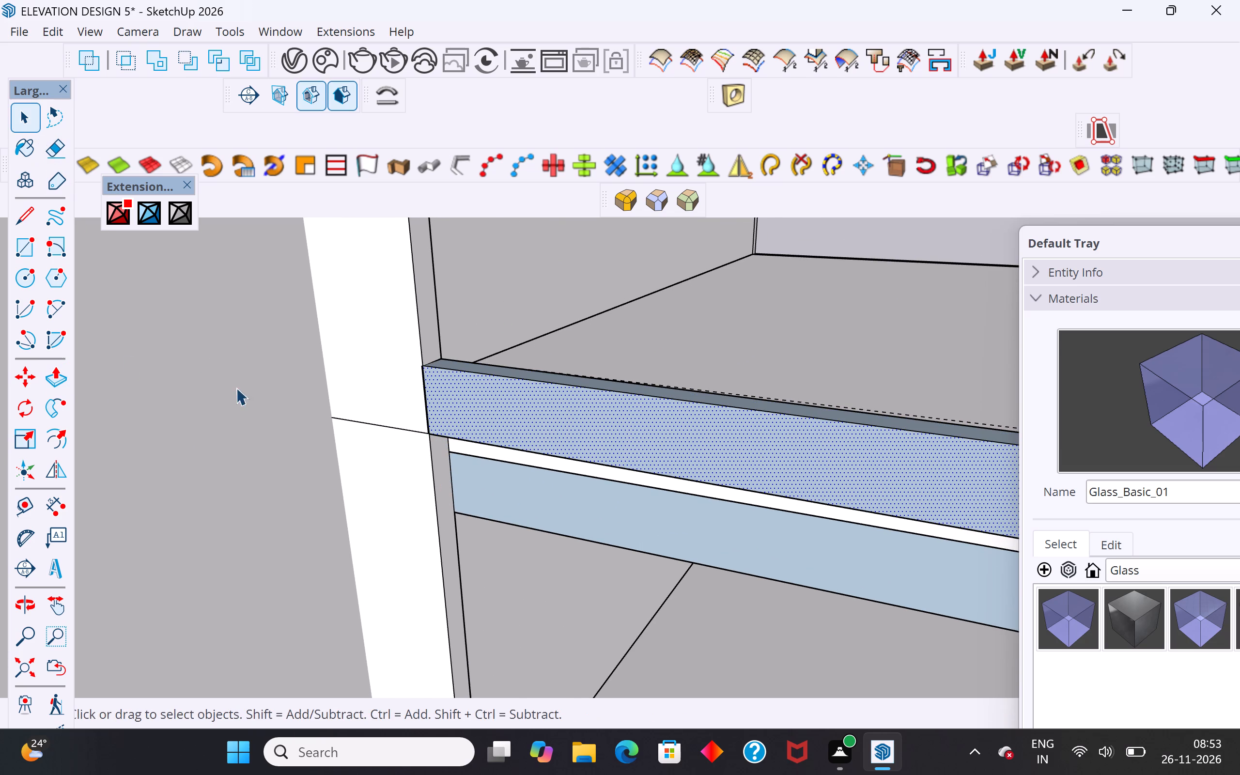
click(463, 486)
click(58, 386)
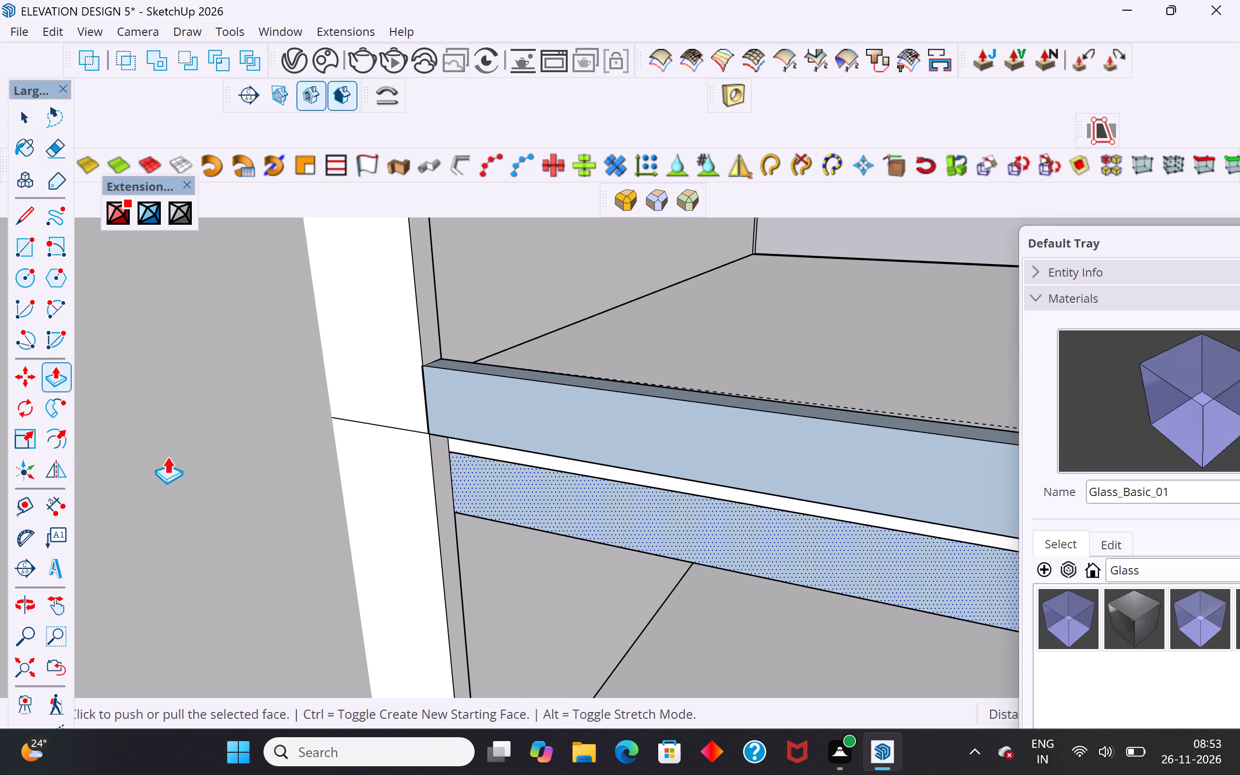
click(457, 514)
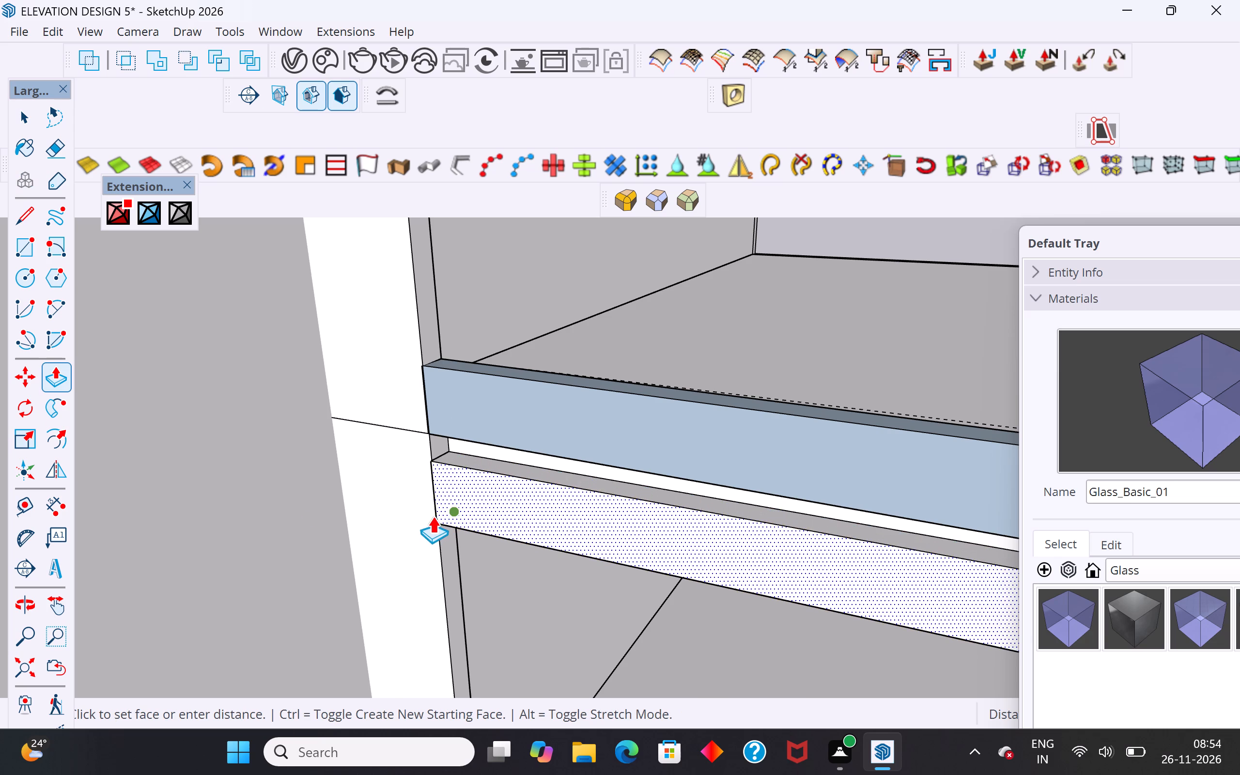
click(428, 434)
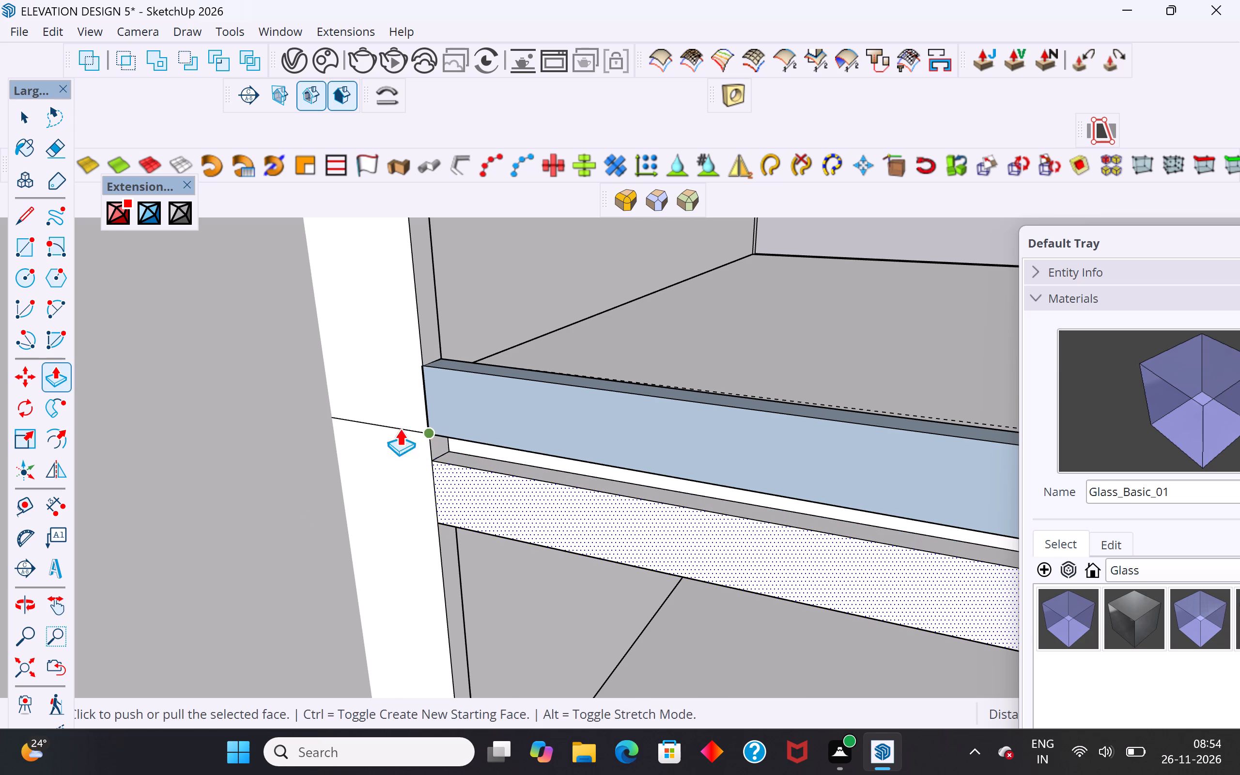
Examine the end of the upper strip where its front face meets the outer wall face beside the opening.
middle_drag(395, 419, 434, 389)
scroll(409, 394, up, 12)
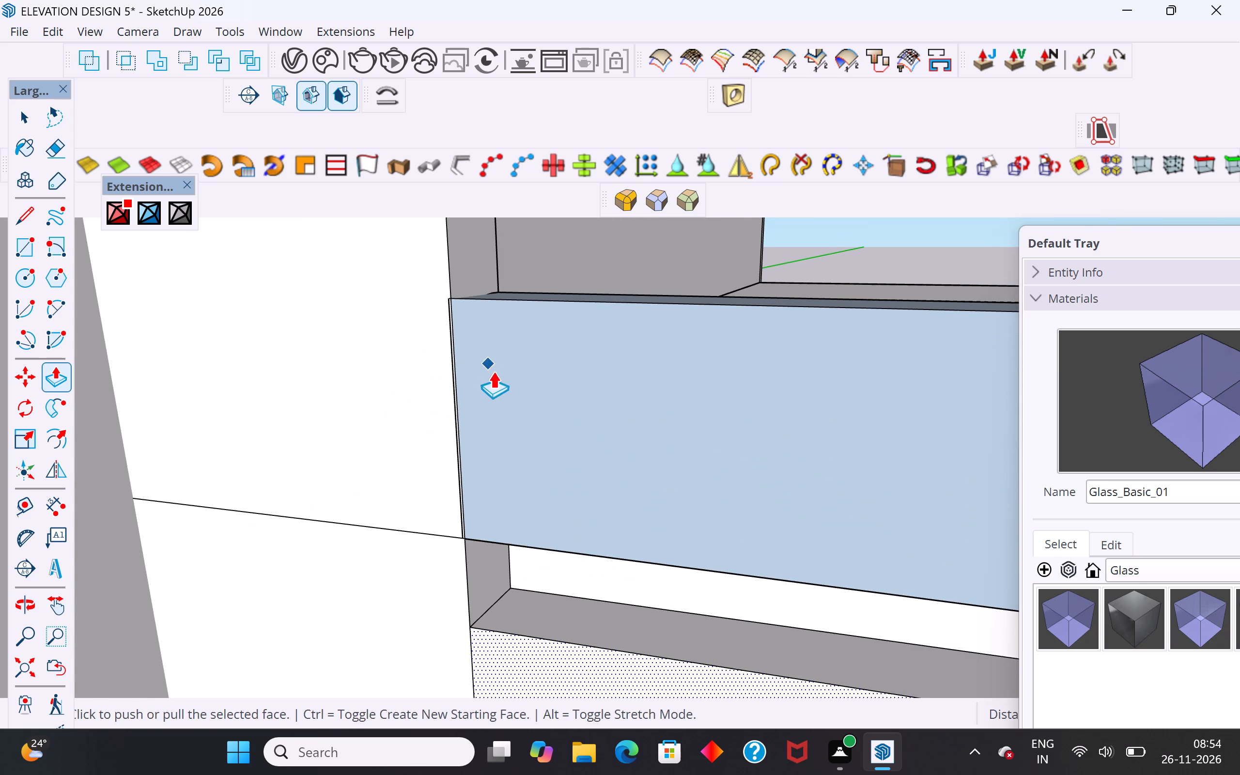
middle_click(497, 373)
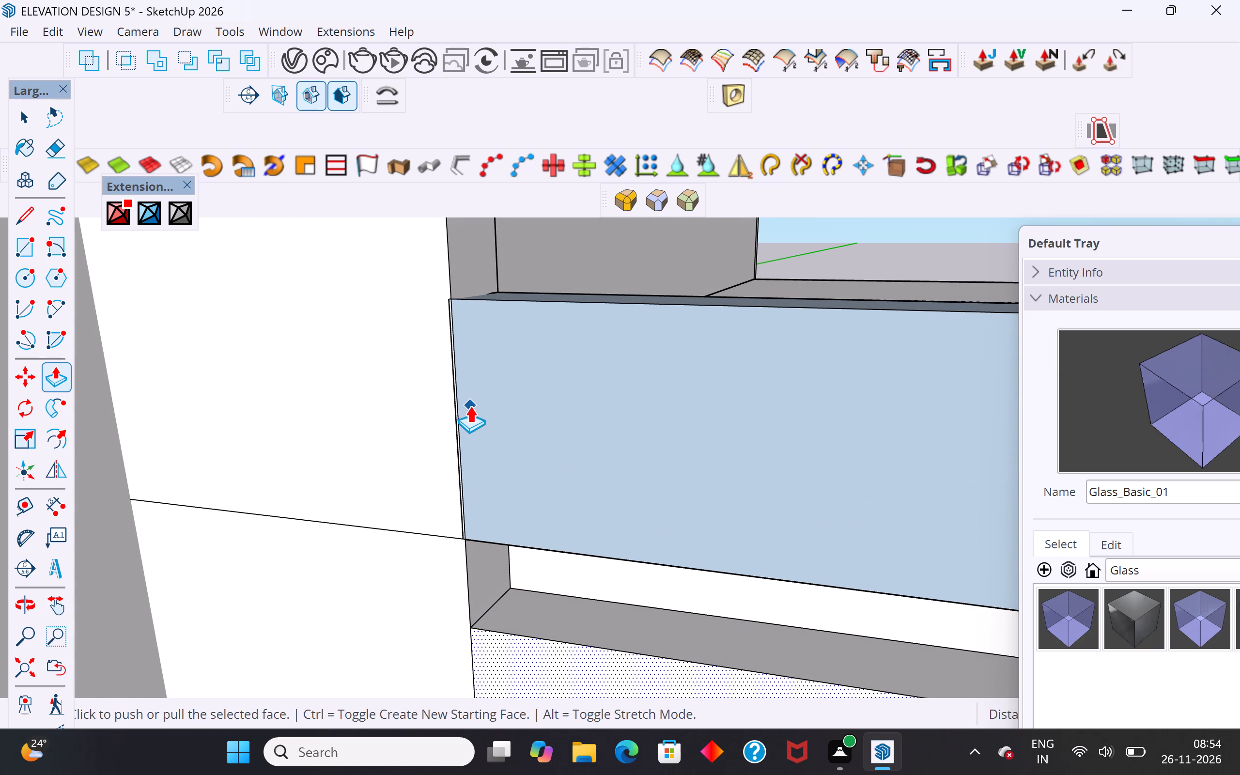
scroll(450, 402, up, 2)
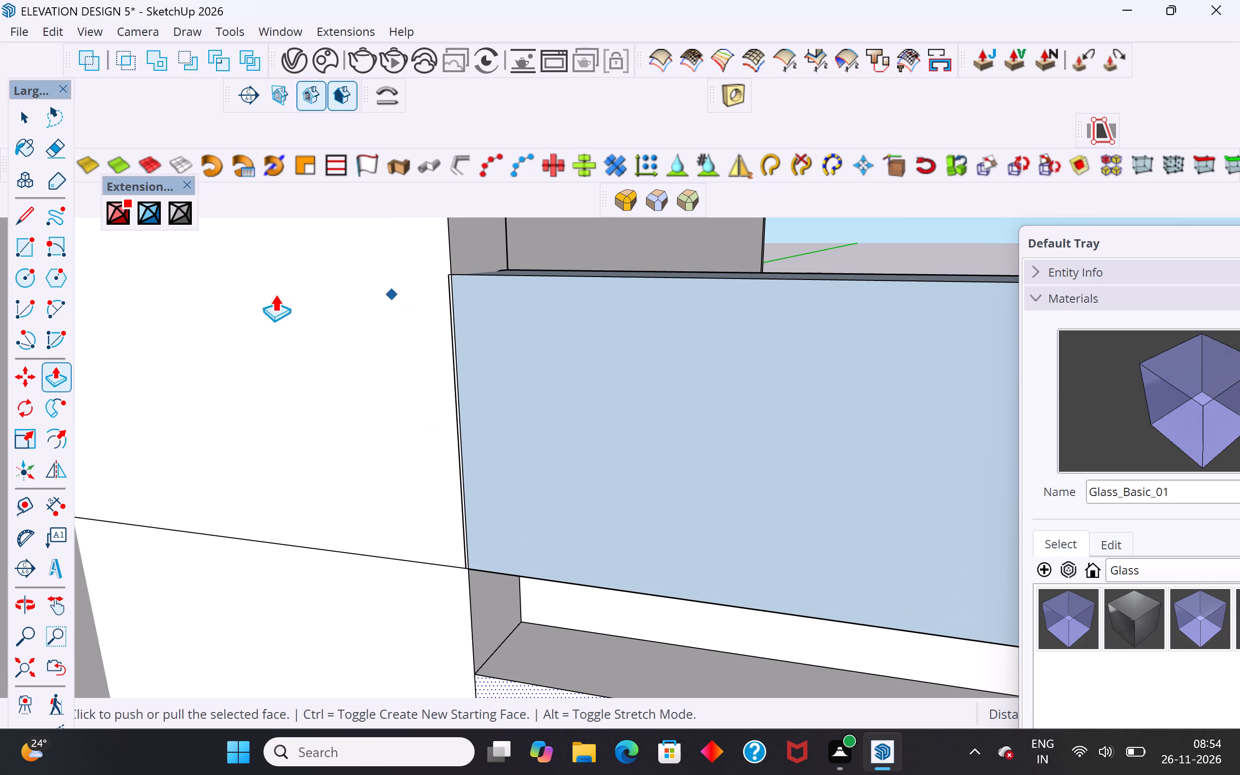
click(15, 120)
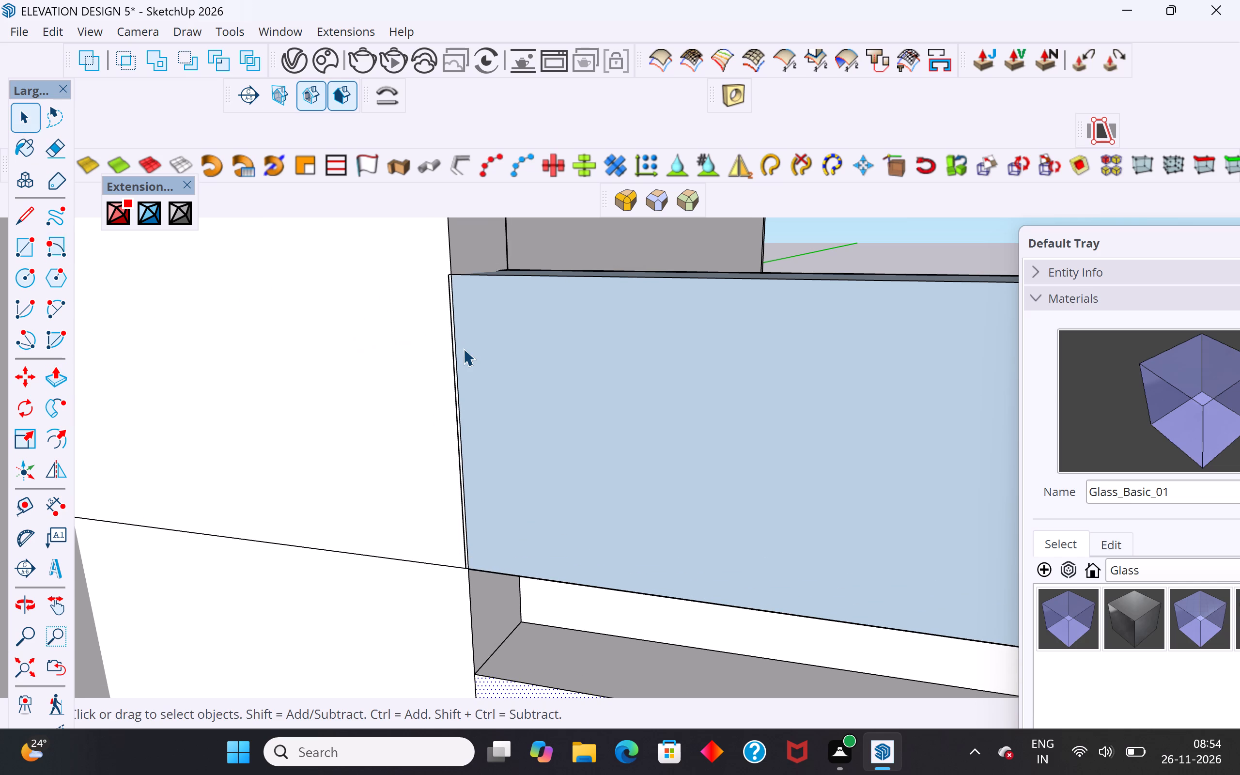
scroll(448, 335, up, 2)
scroll(448, 335, down, 1)
scroll(448, 334, up, 7)
click(447, 287)
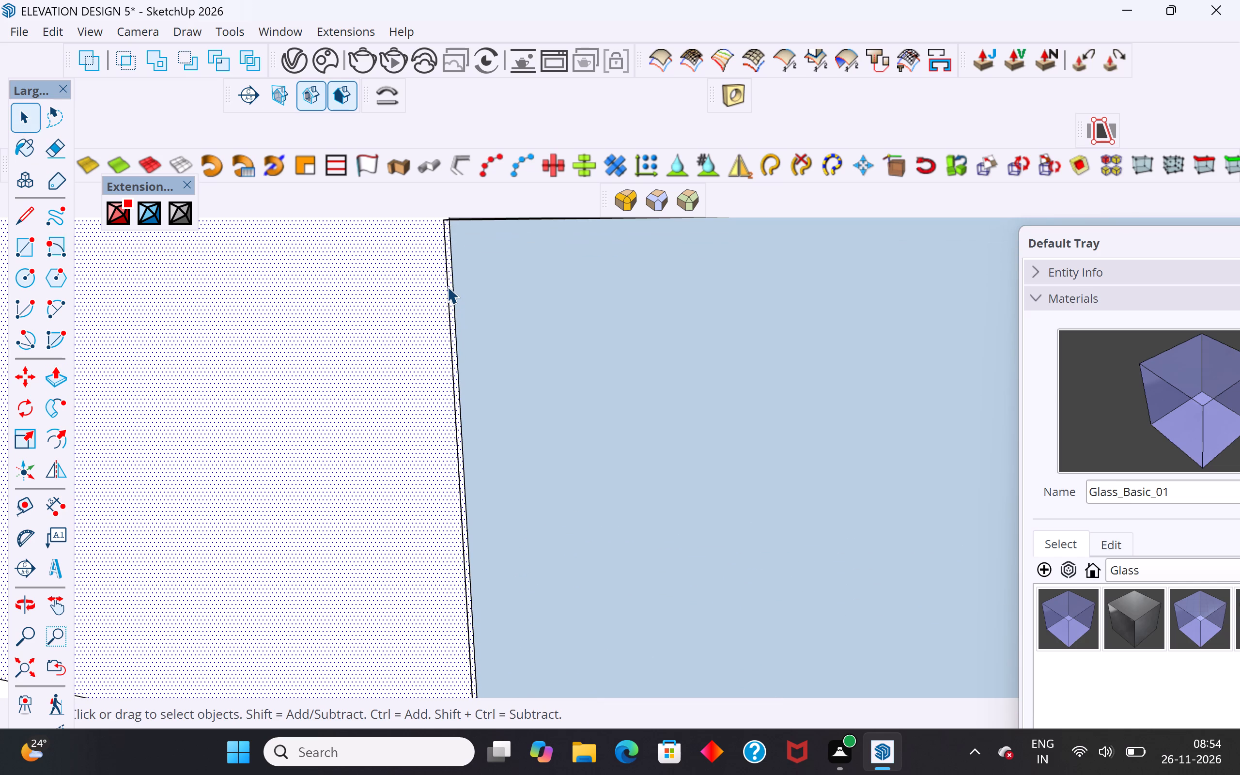
click(447, 284)
scroll(411, 466, down, 9)
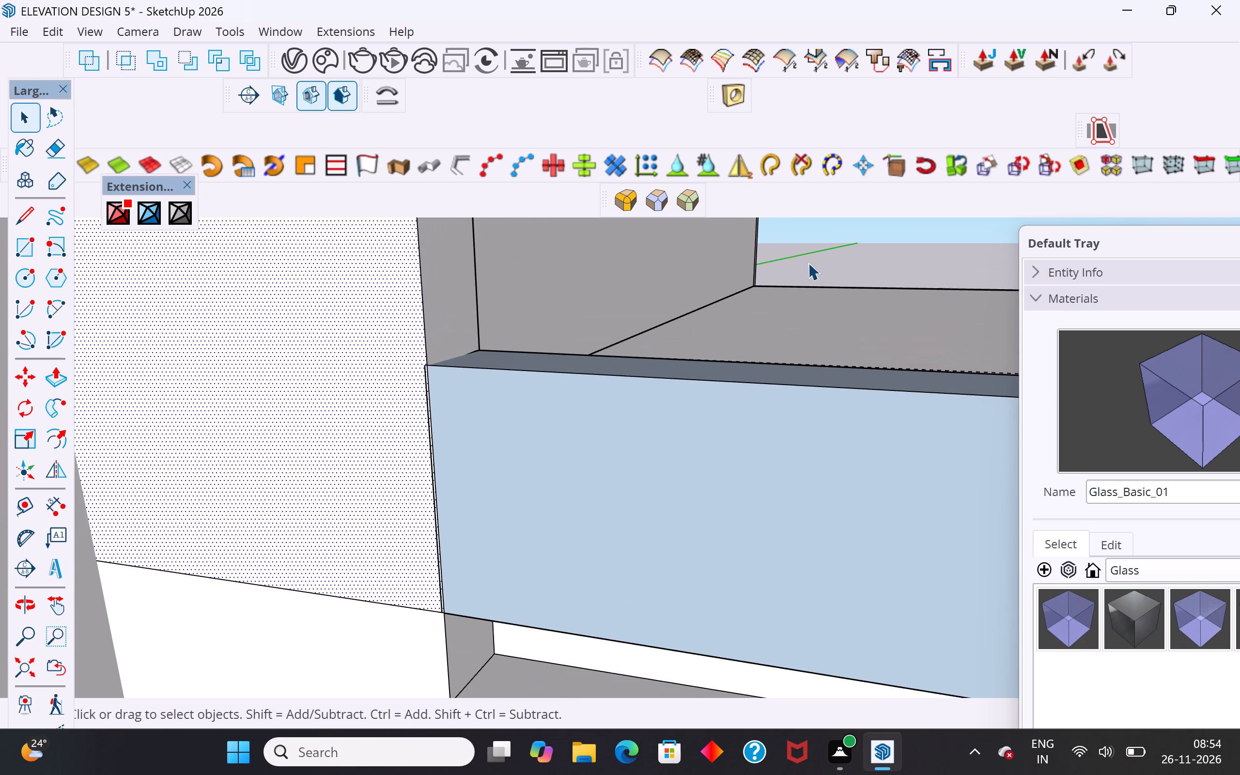
click(813, 259)
scroll(395, 376, up, 13)
scroll(427, 370, down, 1)
scroll(427, 370, up, 5)
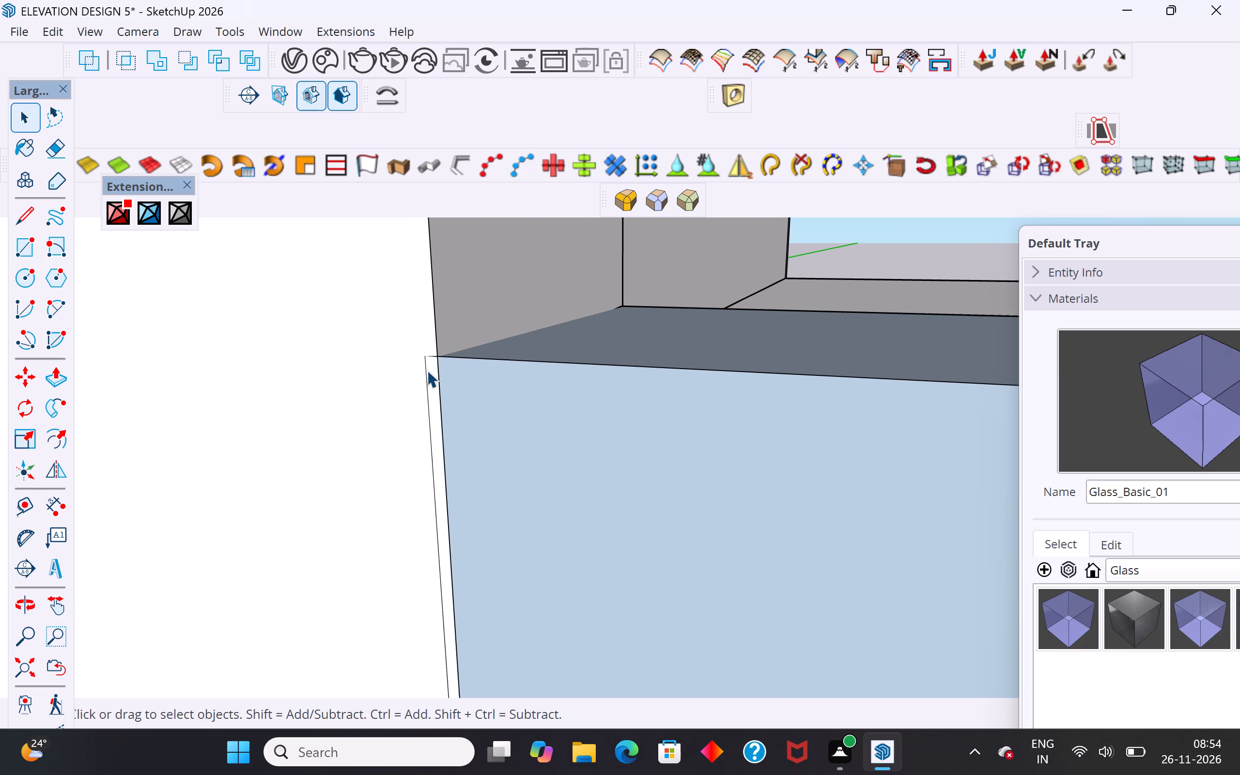
click(427, 370)
scroll(460, 342, down, 7)
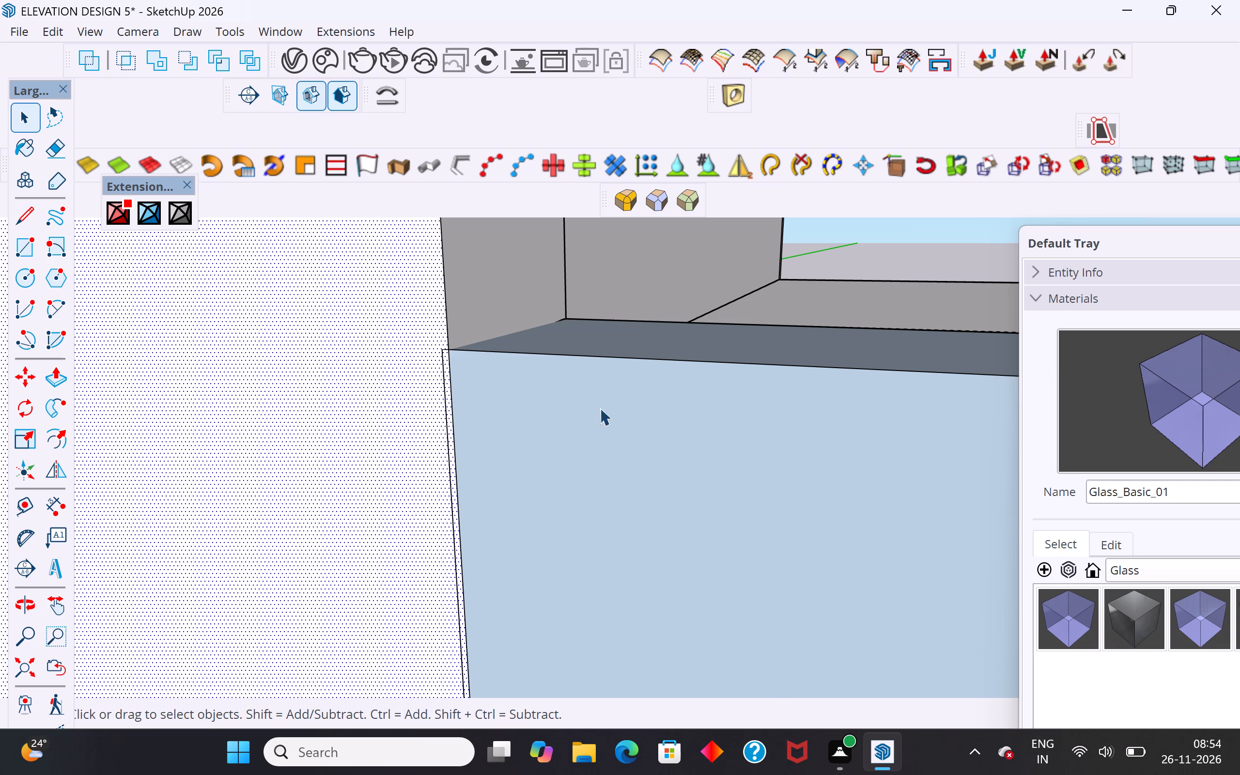
scroll(1158, 690, down, 6)
scroll(719, 569, down, 9)
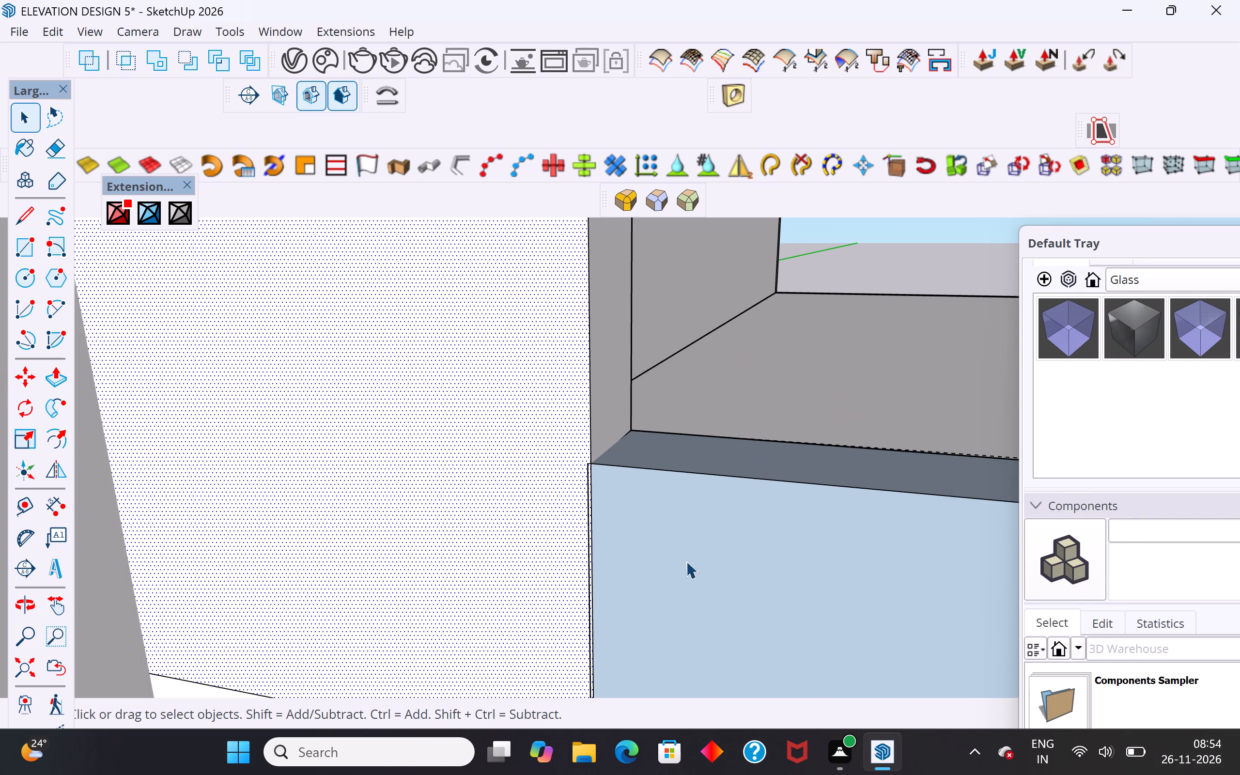
scroll(686, 561, down, 20)
scroll(686, 561, down, 1)
scroll(576, 532, up, 1)
middle_drag(576, 531, 584, 450)
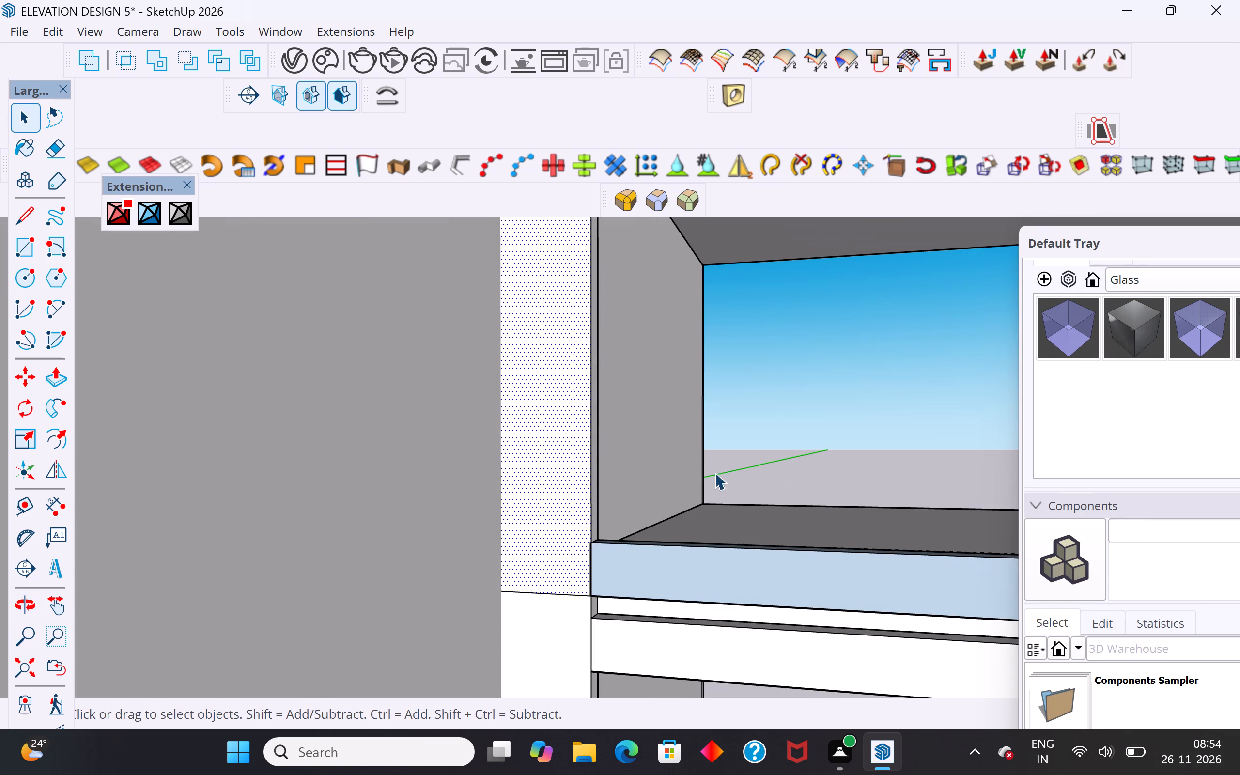
click(907, 342)
Reverse the upper strip's front face so its white side faces outward like the surrounding wall.
scroll(498, 458, down, 15)
middle_drag(533, 494, 652, 531)
click(998, 607)
scroll(795, 494, up, 3)
click(795, 494)
right_click(795, 494)
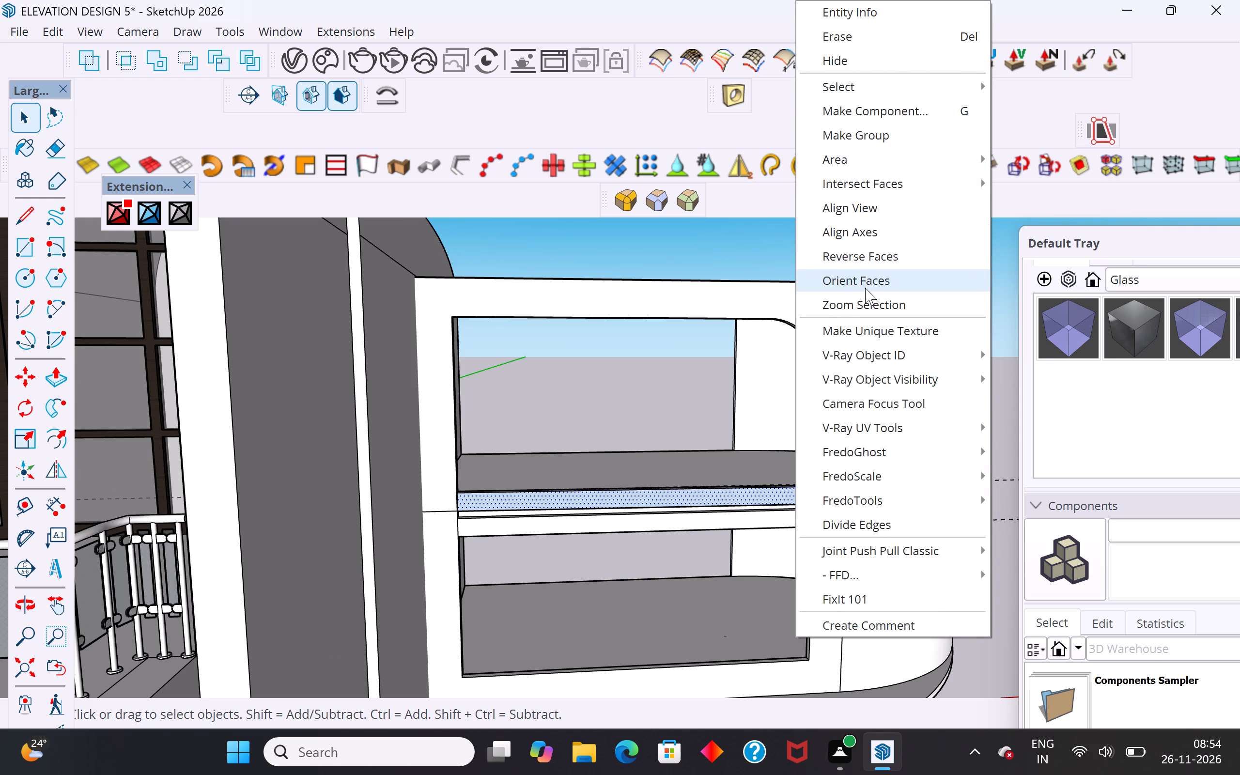
click(878, 254)
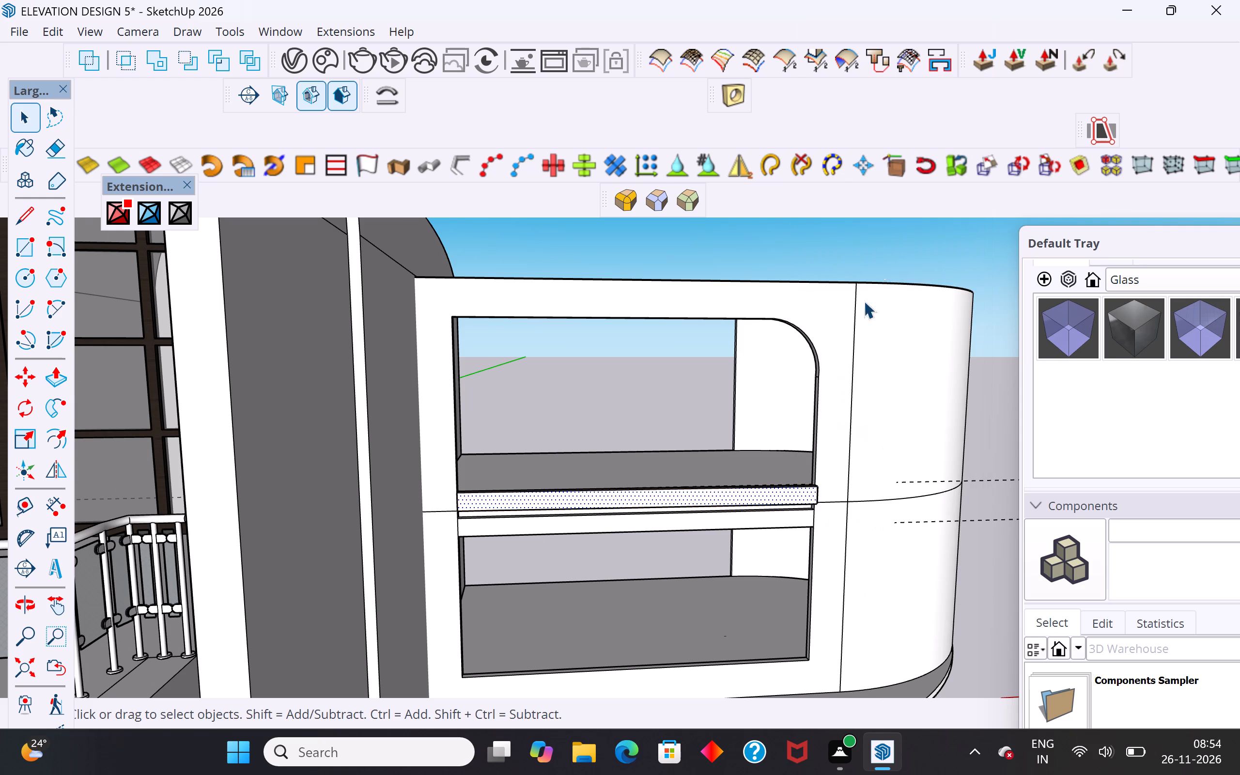
Reverse the narrow top face of the upper strip so its white side faces up.
click(674, 384)
scroll(829, 503, up, 4)
middle_drag(820, 506, 703, 606)
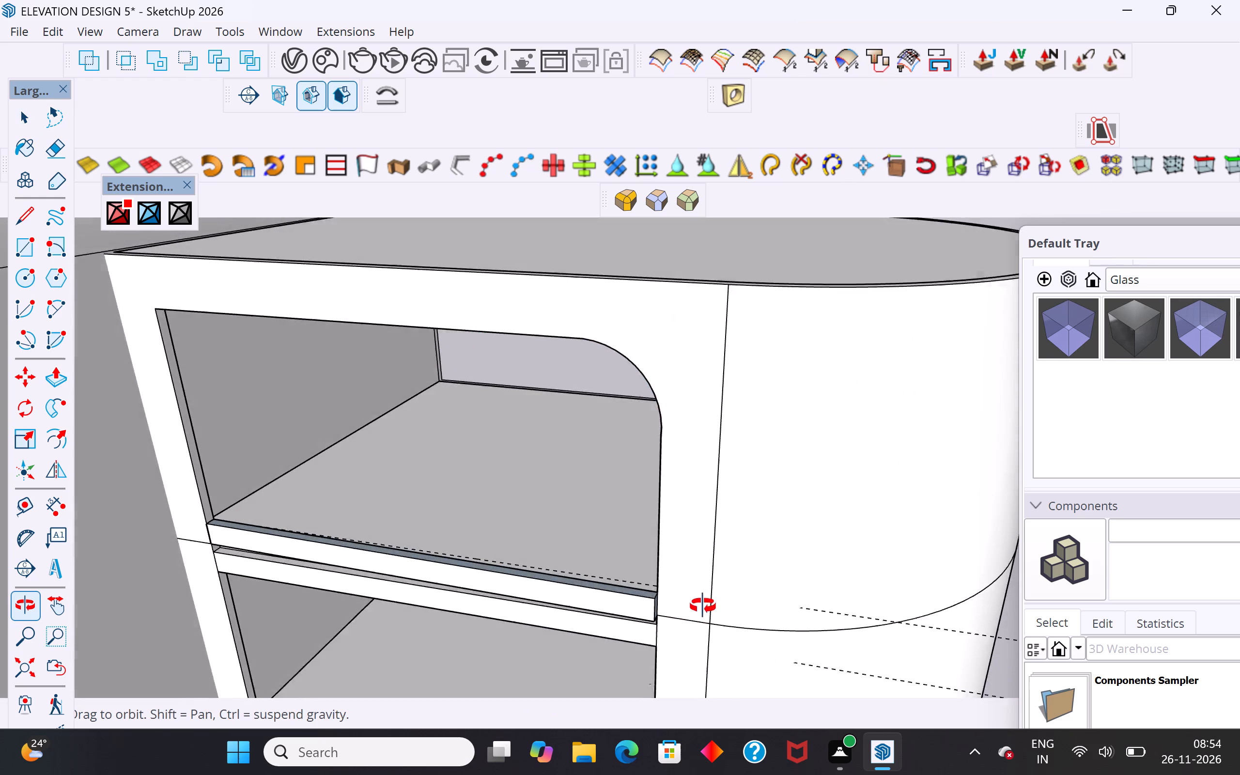
middle_drag(703, 606, 711, 655)
scroll(300, 593, up, 13)
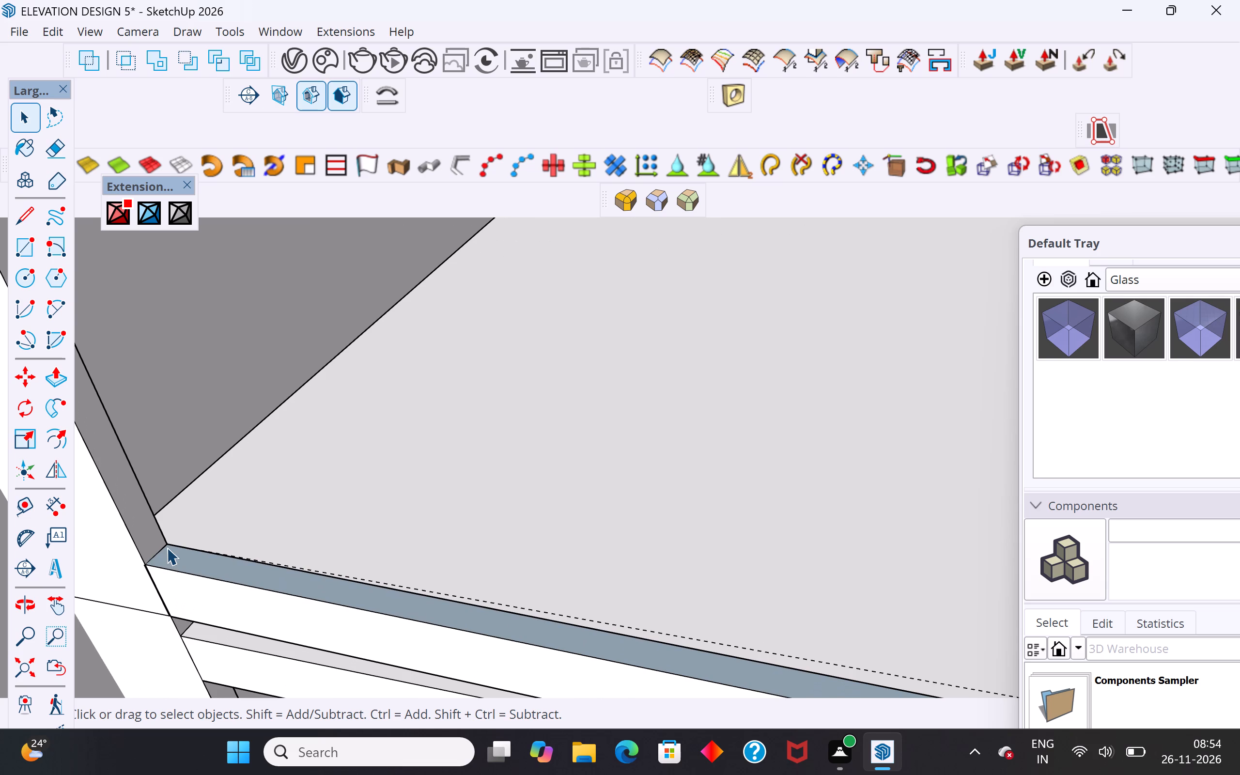
click(167, 547)
click(171, 564)
right_click(181, 559)
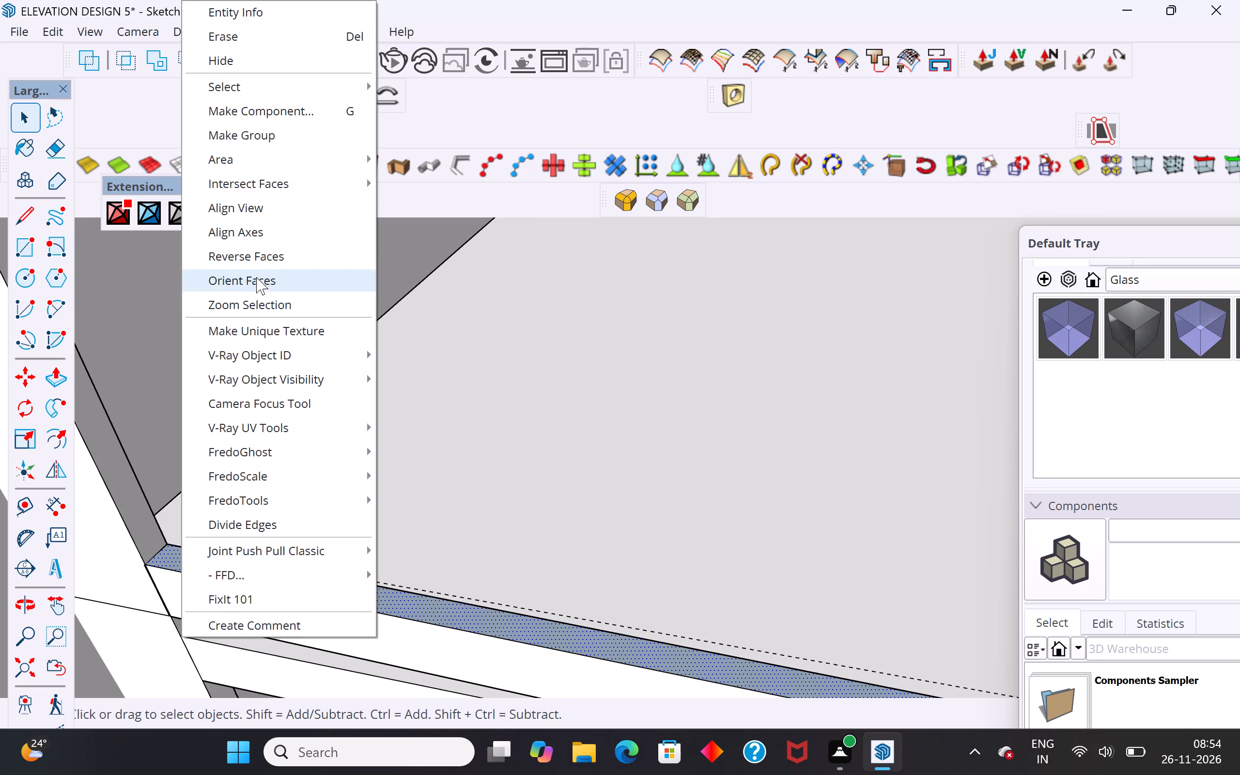
click(257, 255)
Draw a rectangle across the upper strip's open inner side, from the opening's bottom corner at the slab to the guide at the opposite jamb.
middle_drag(619, 437, 569, 532)
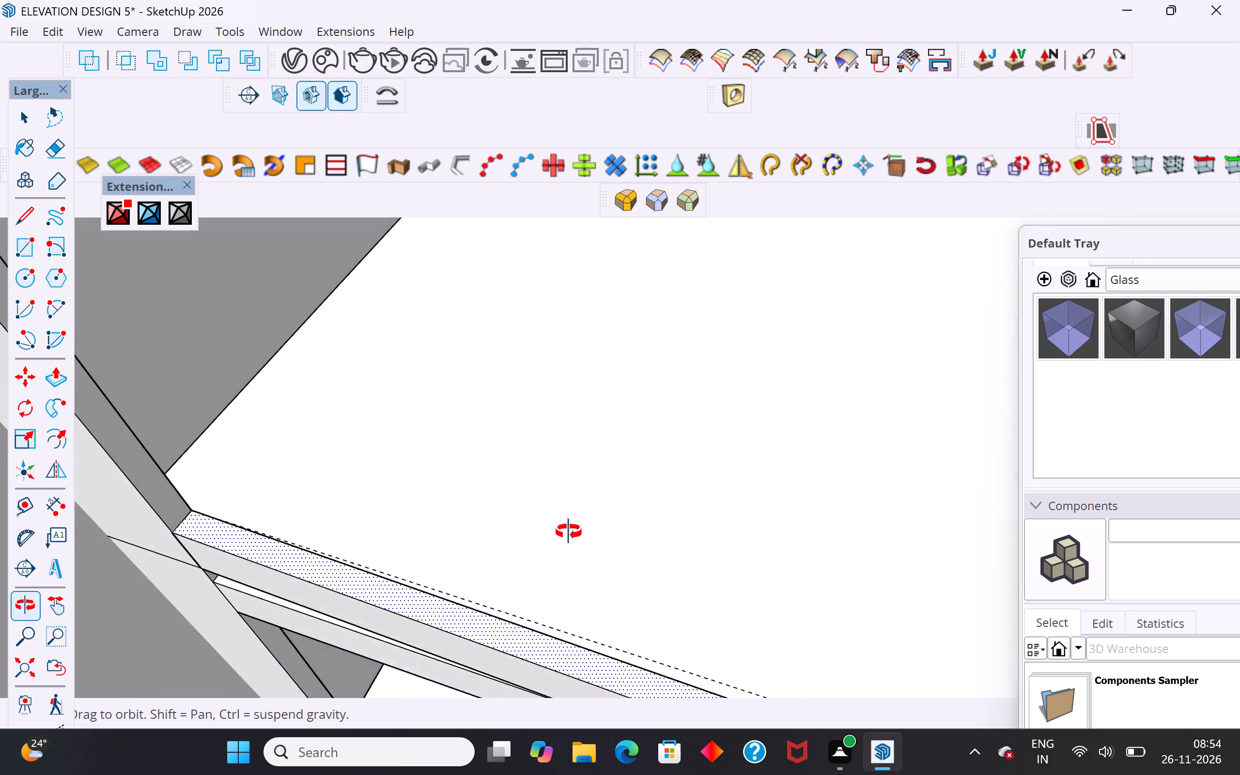
middle_drag(569, 532, 45, 388)
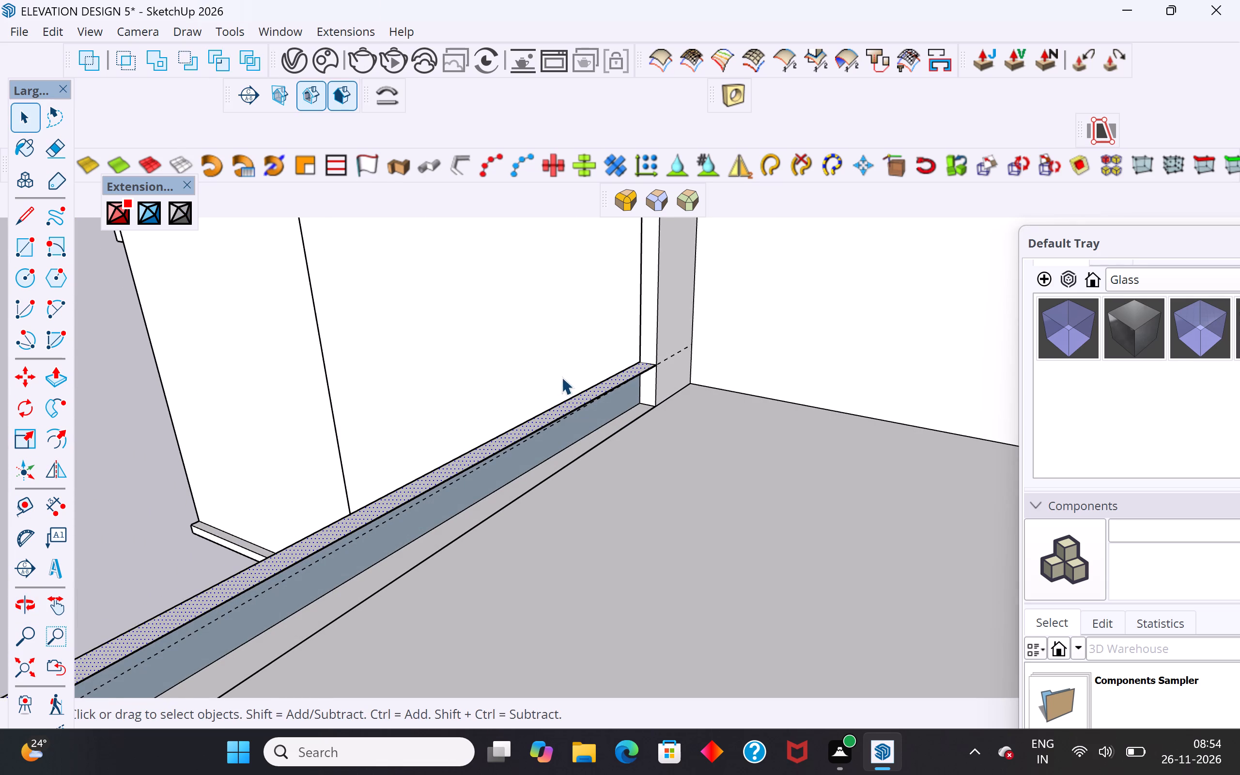
middle_drag(622, 403, 629, 407)
scroll(642, 392, up, 16)
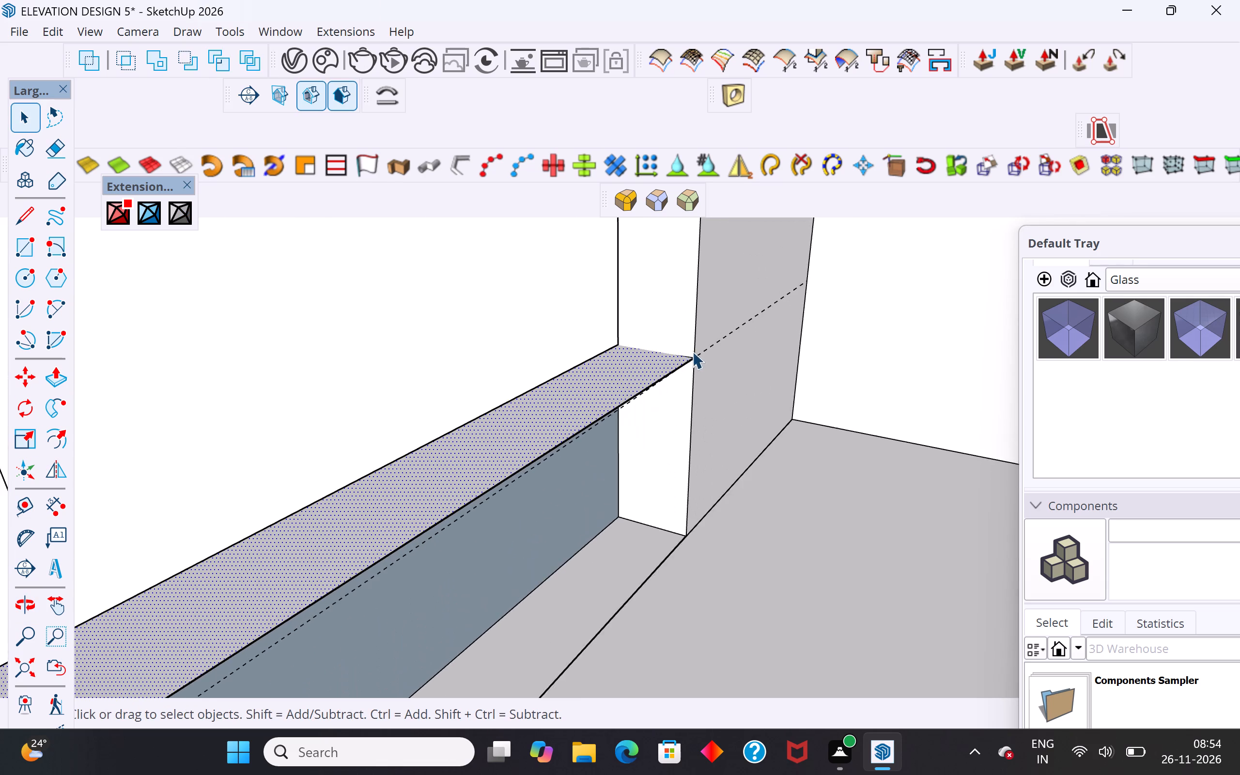
scroll(692, 351, up, 6)
middle_drag(617, 393, 1099, 375)
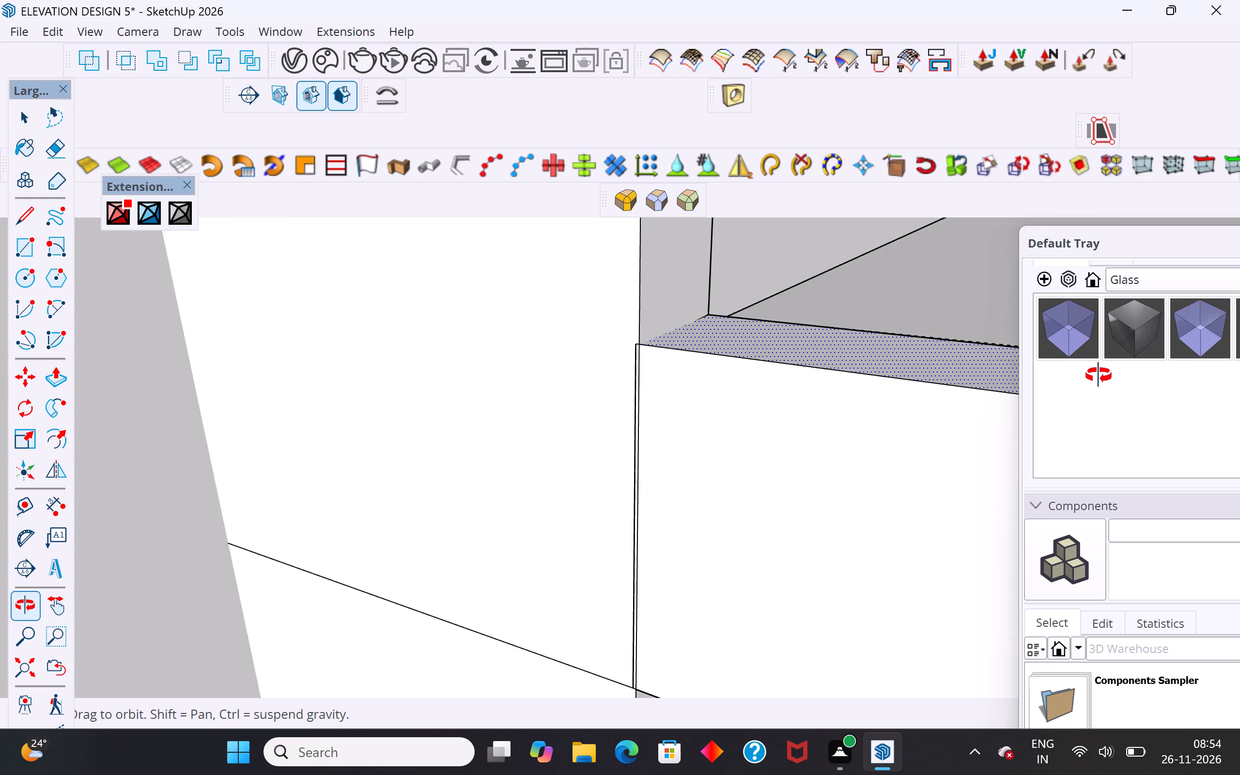
middle_drag(1099, 375, 1030, 388)
middle_drag(982, 394, 328, 415)
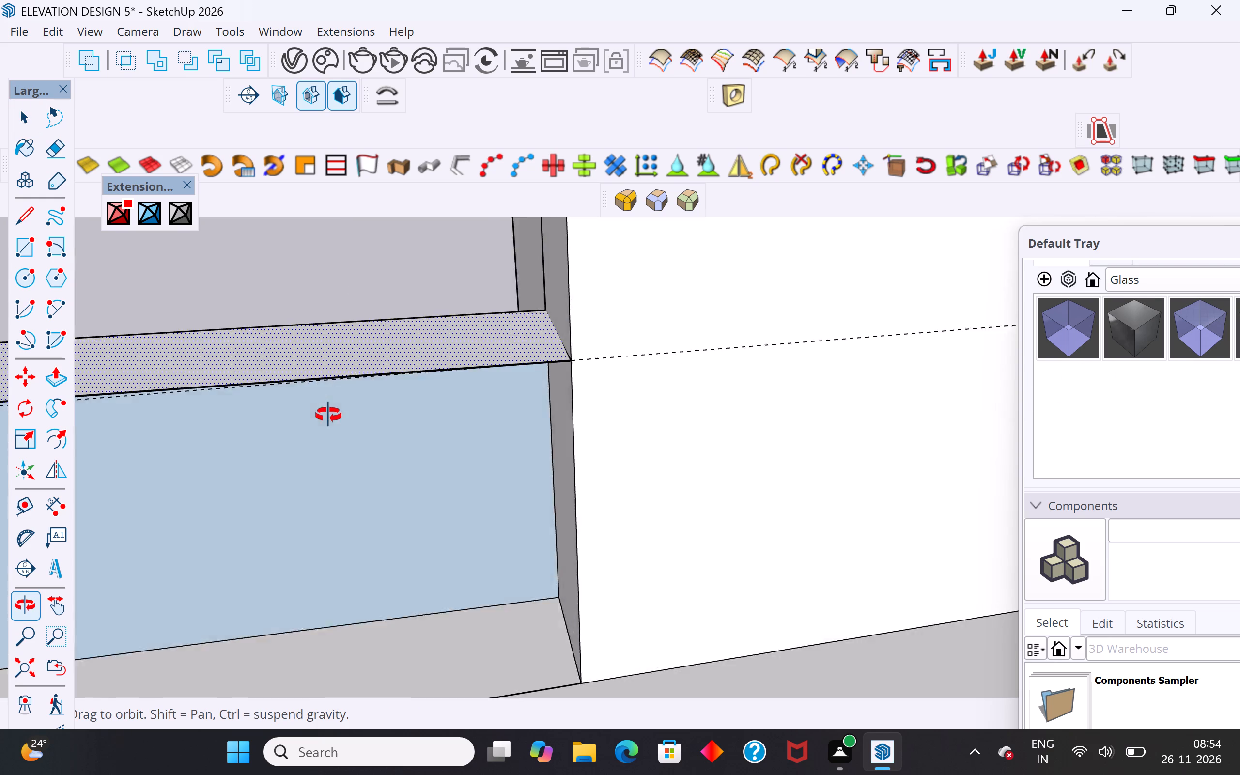
middle_drag(328, 415, 364, 417)
scroll(723, 364, down, 19)
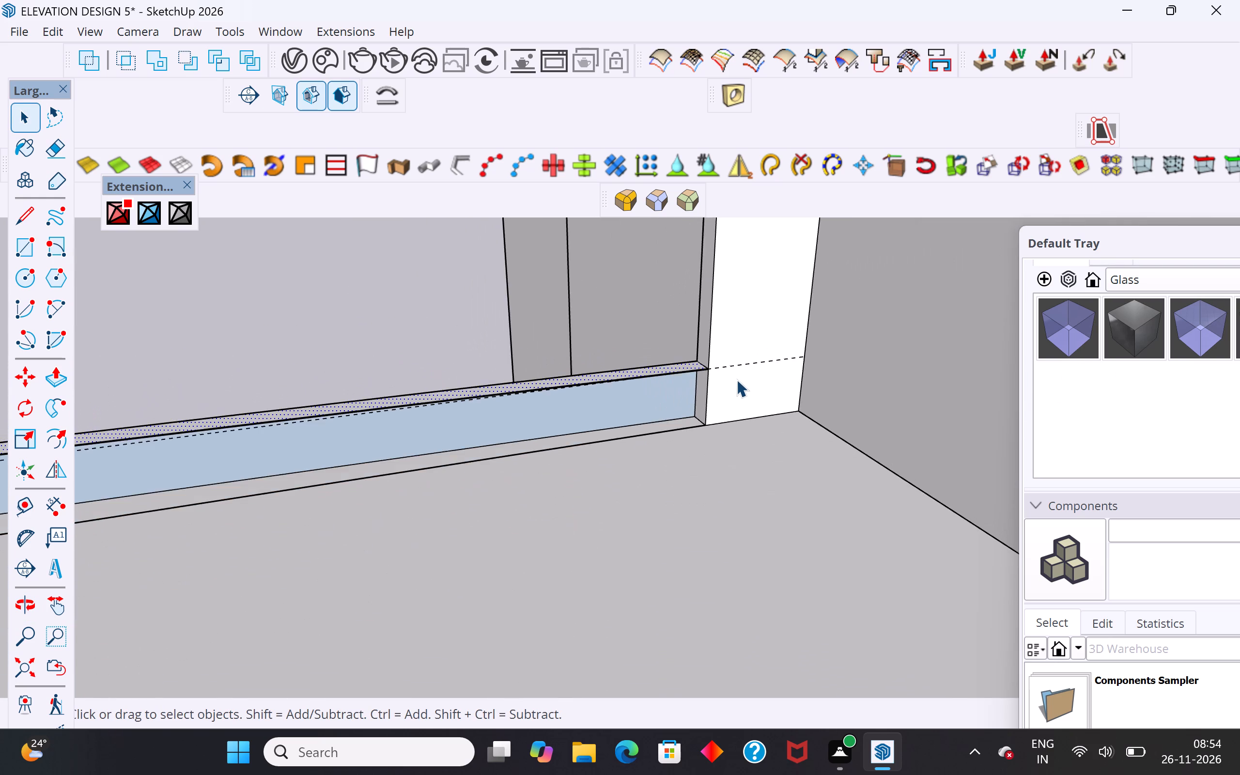
scroll(736, 379, down, 12)
middle_drag(738, 385, 711, 345)
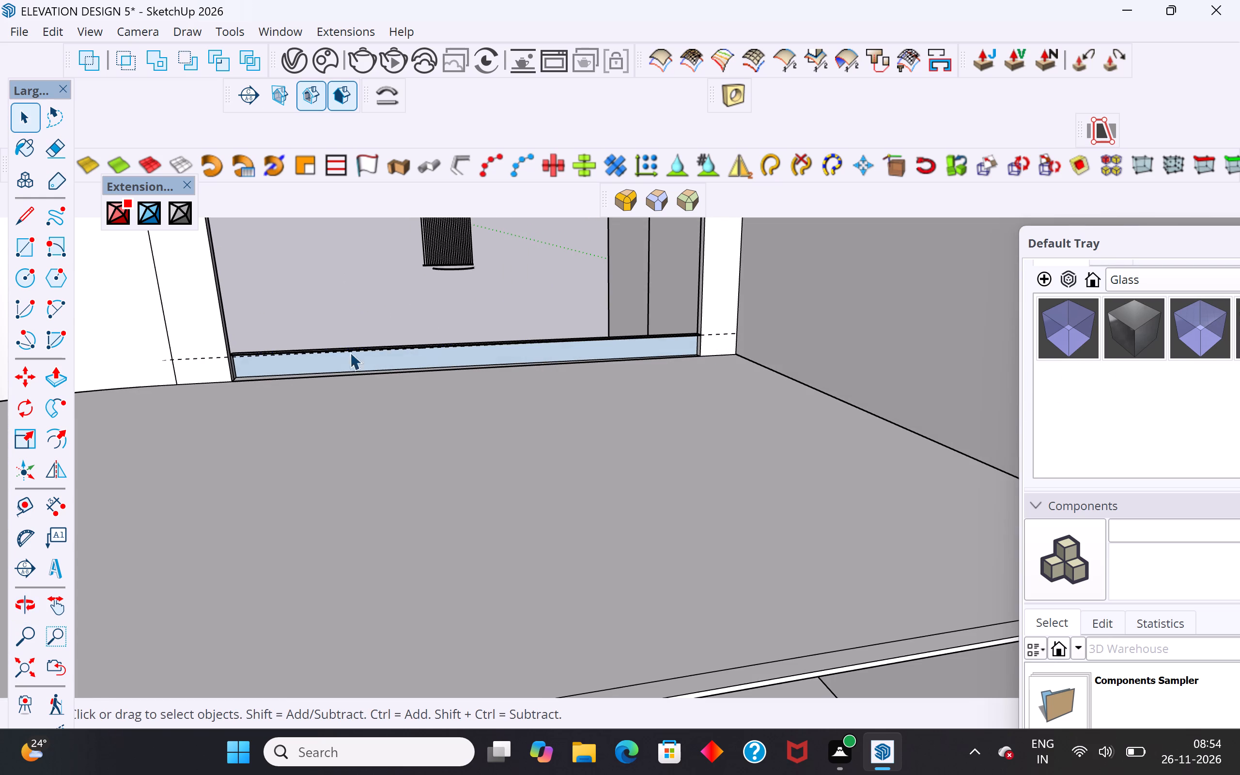
scroll(319, 358, up, 2)
click(23, 254)
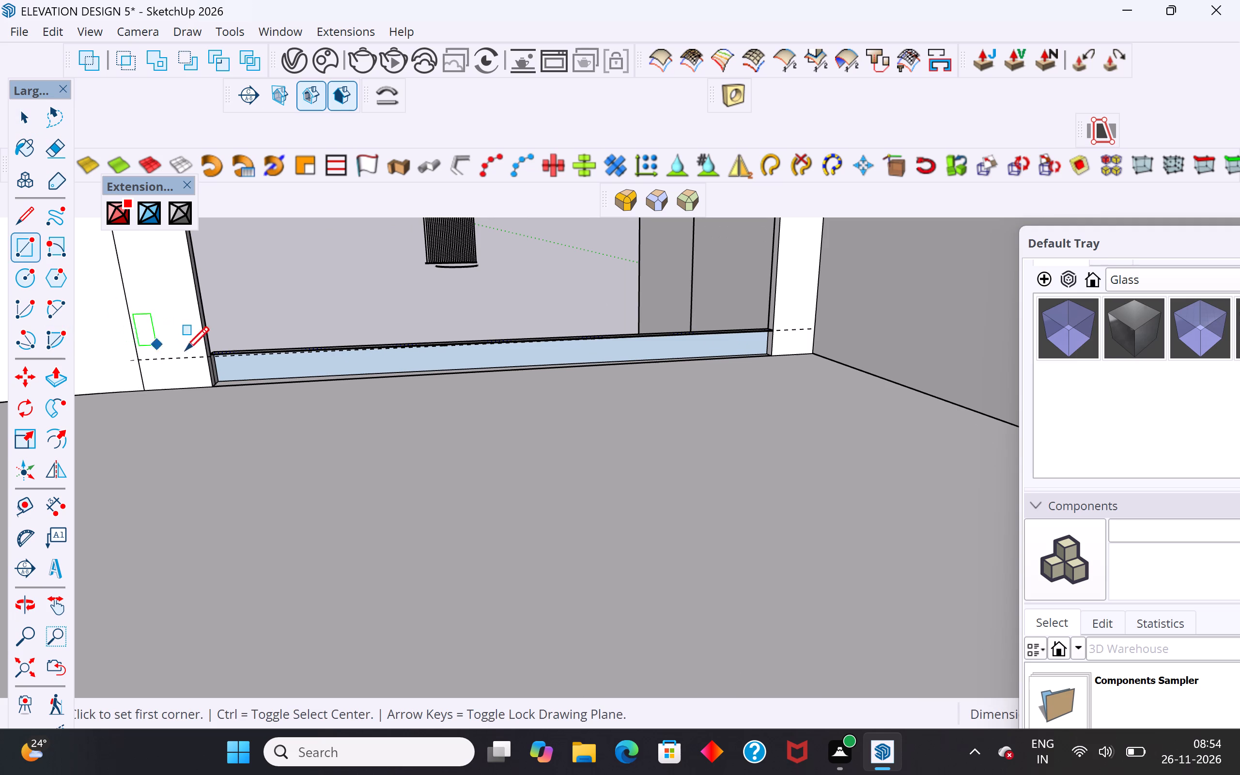
click(217, 386)
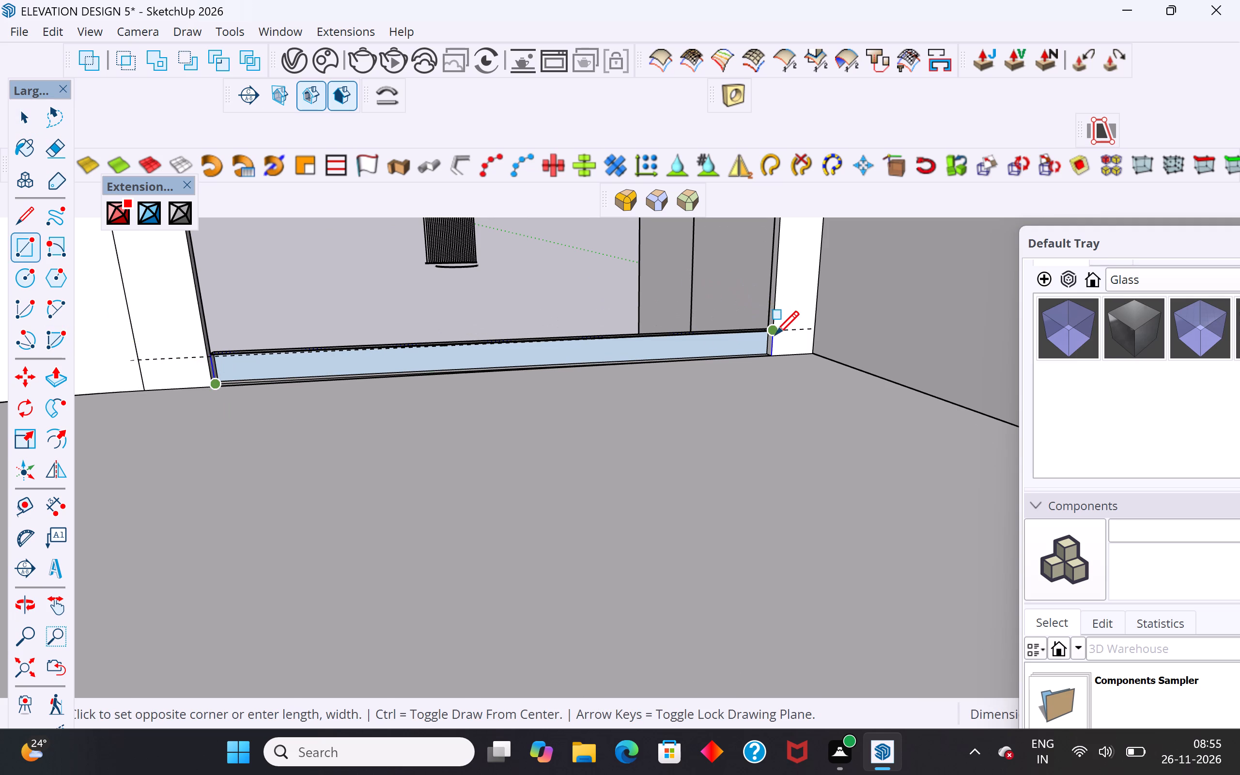
click(781, 336)
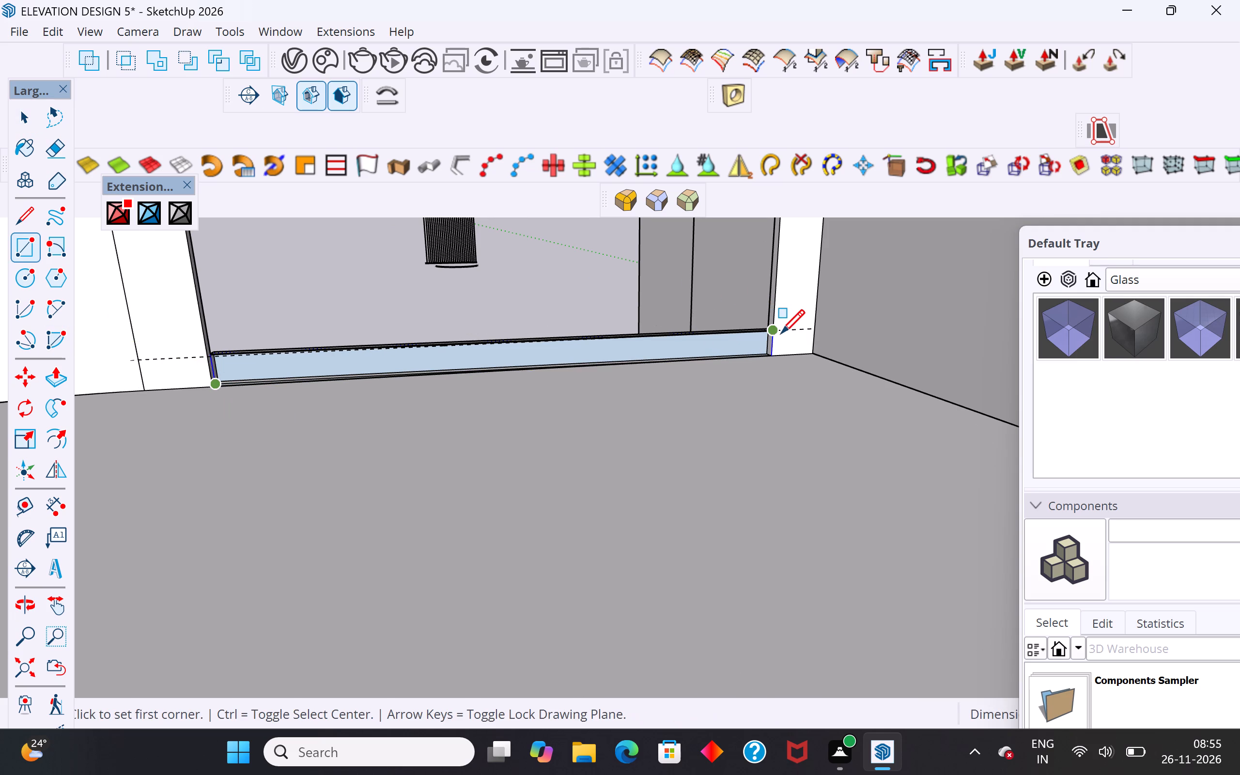
Draw a line along the guide from jamb to jamb, splitting the strip's inner face from the face filling the opening.
click(30, 128)
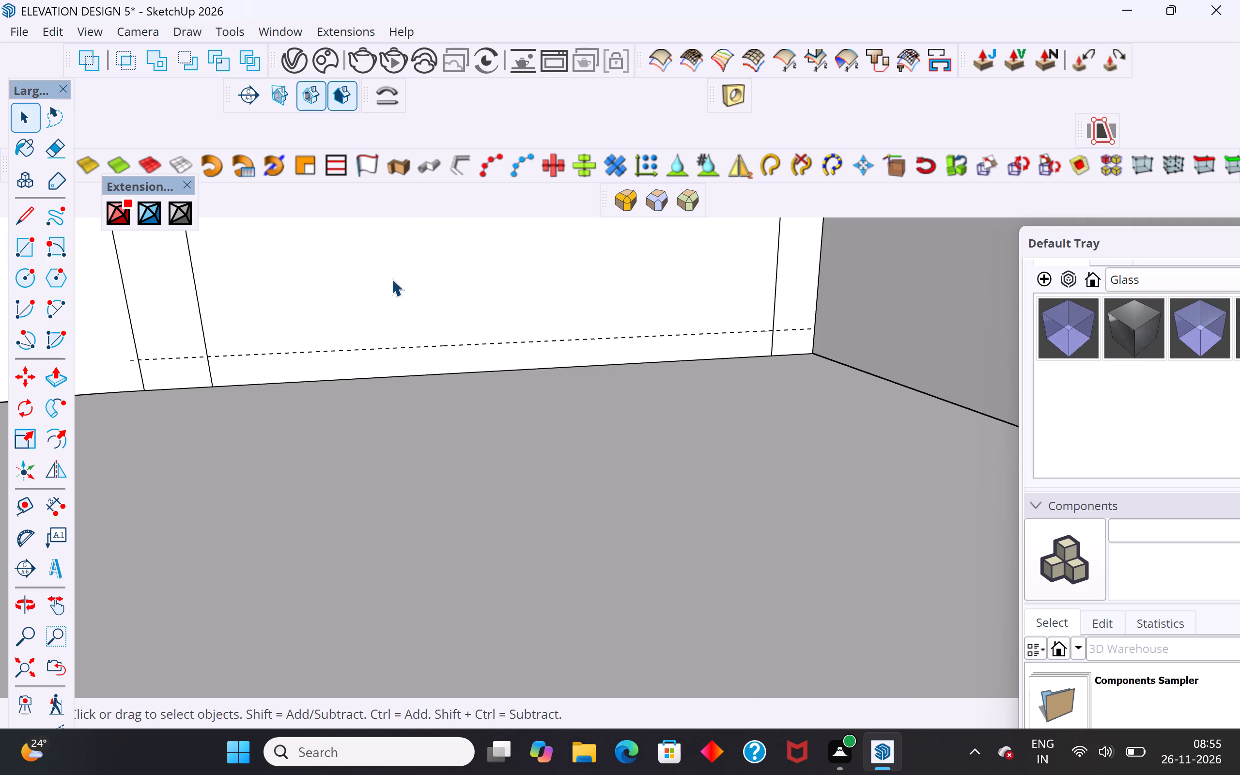
click(398, 275)
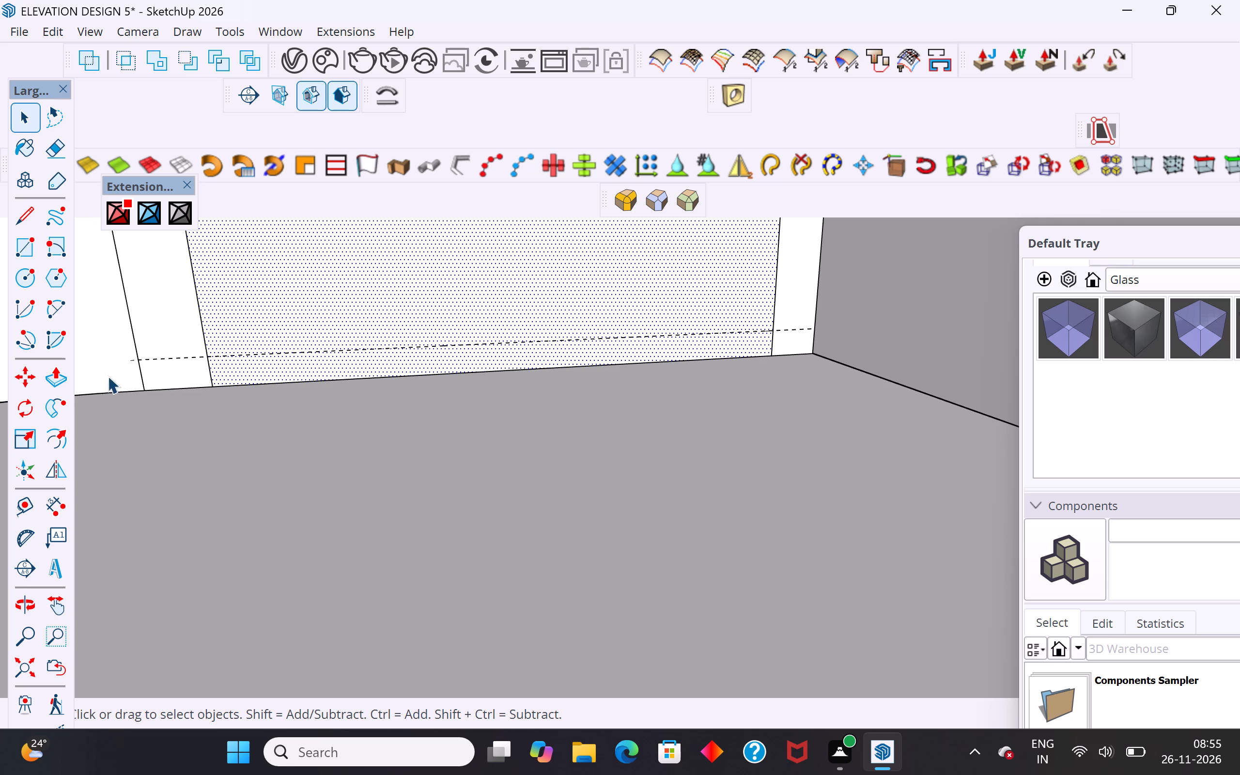
click(20, 211)
click(24, 217)
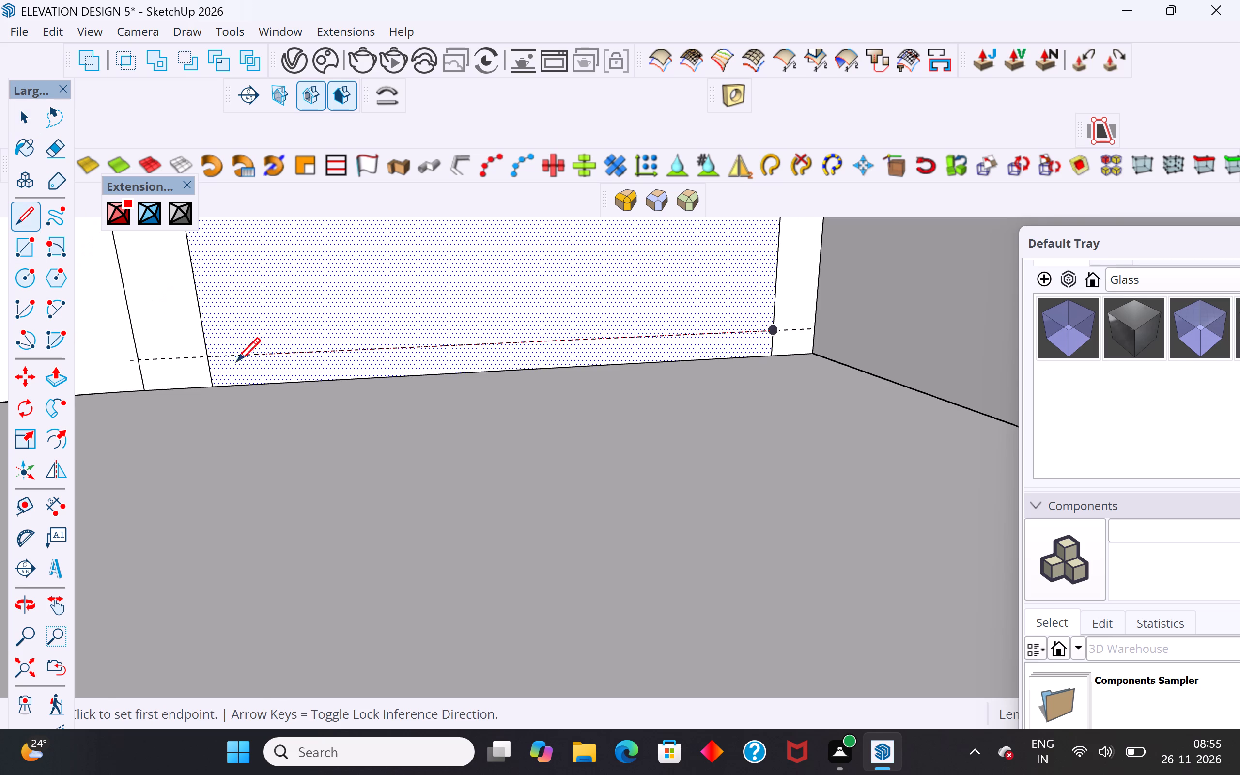
scroll(221, 360, up, 6)
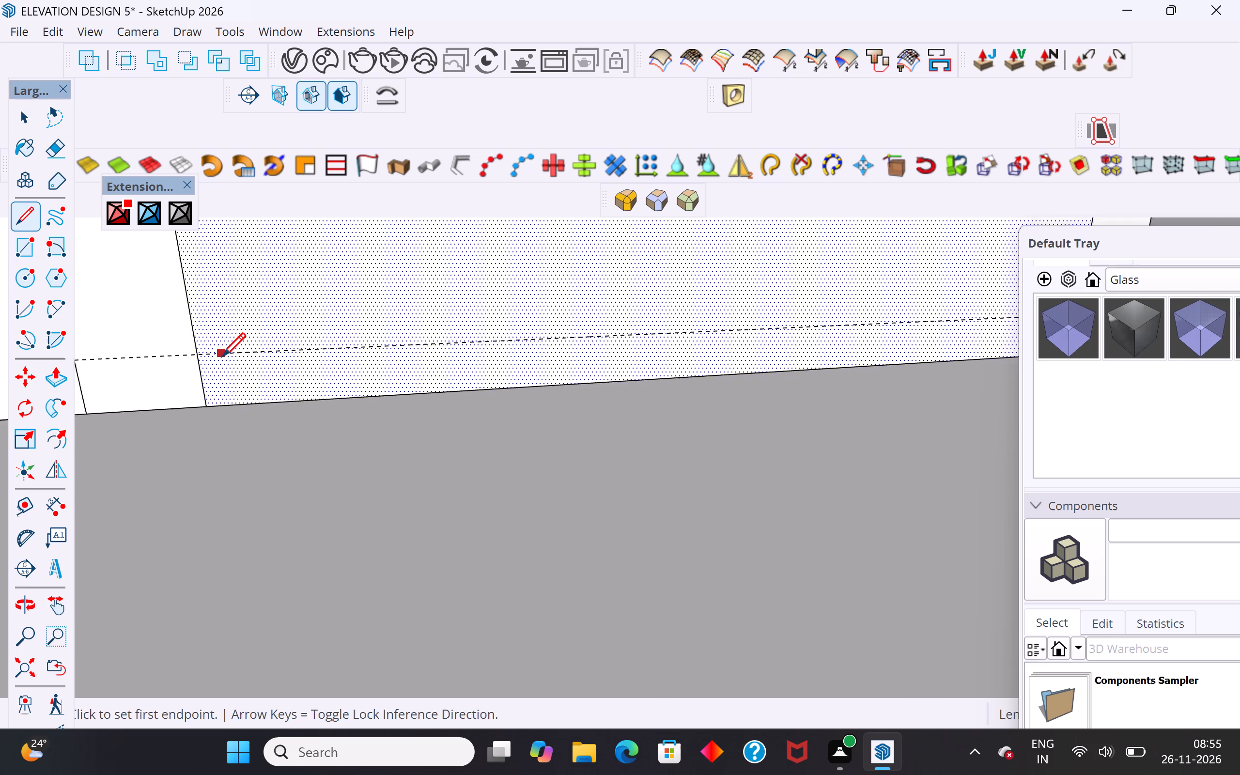
scroll(222, 359, up, 4)
click(188, 356)
scroll(188, 356, down, 3)
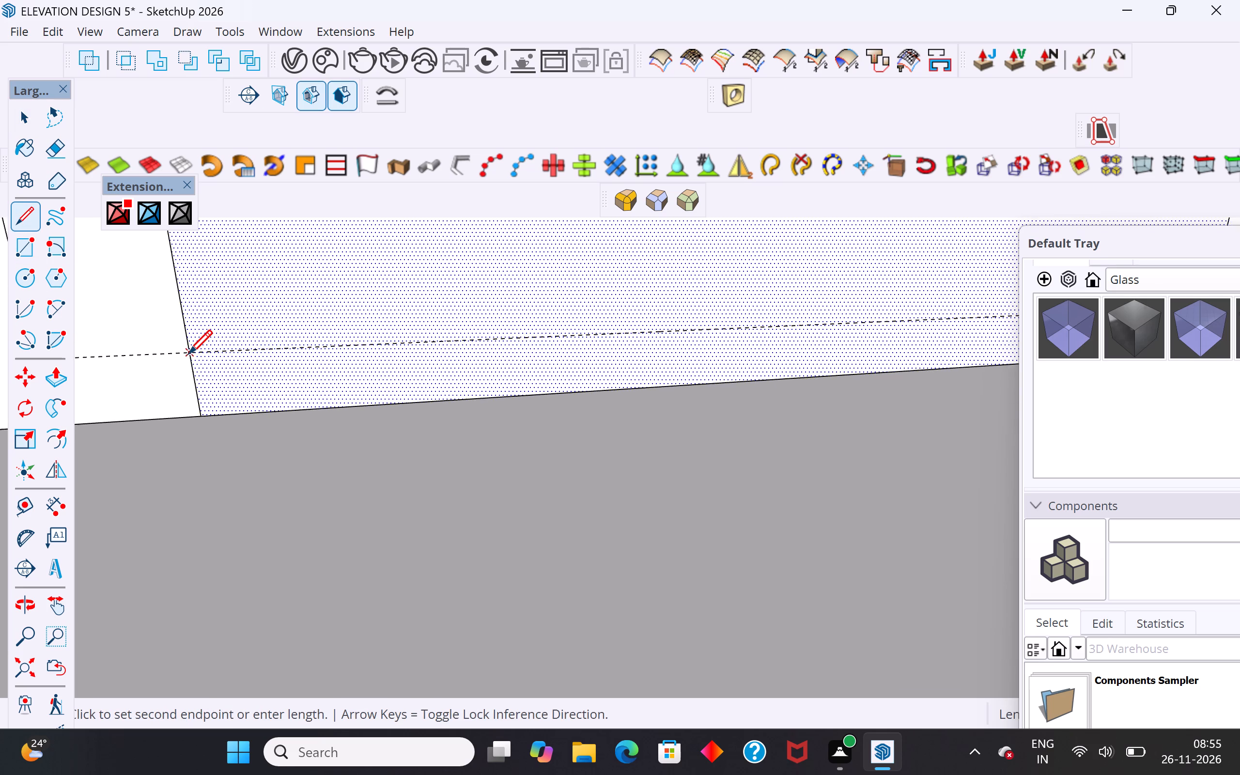
scroll(188, 356, down, 12)
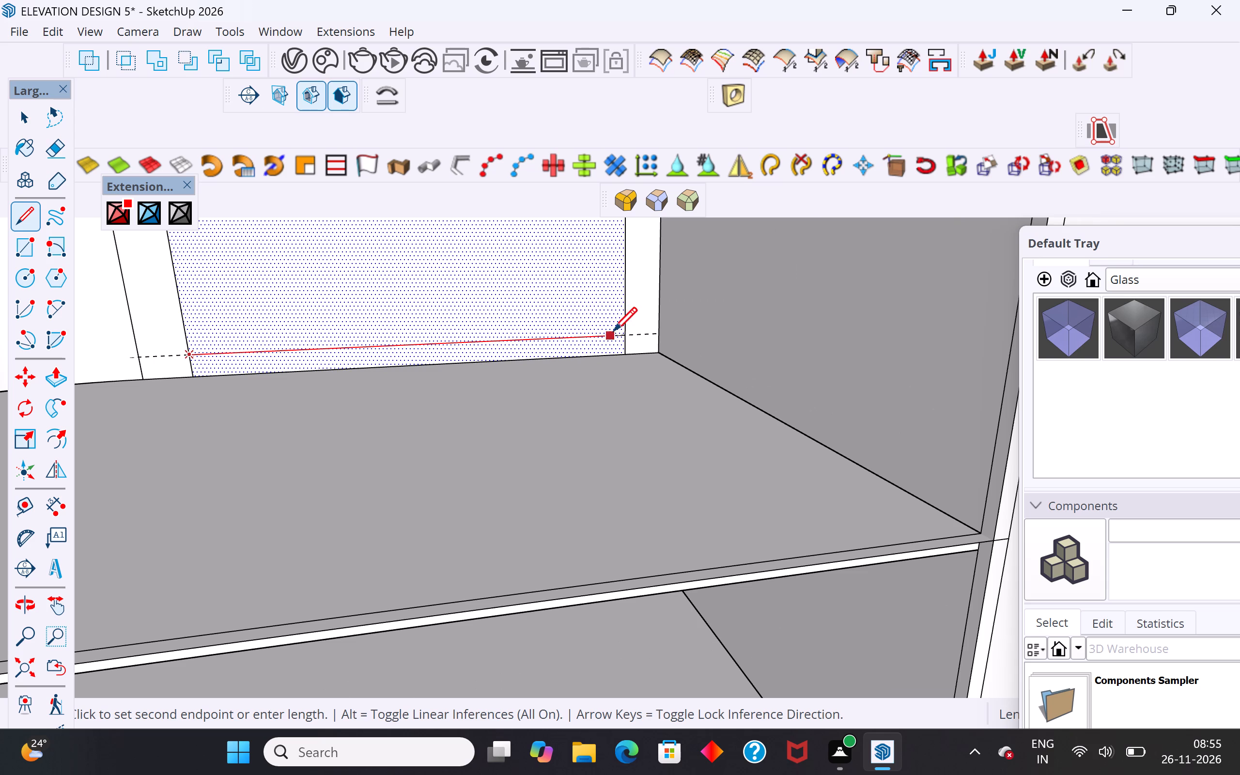
click(624, 335)
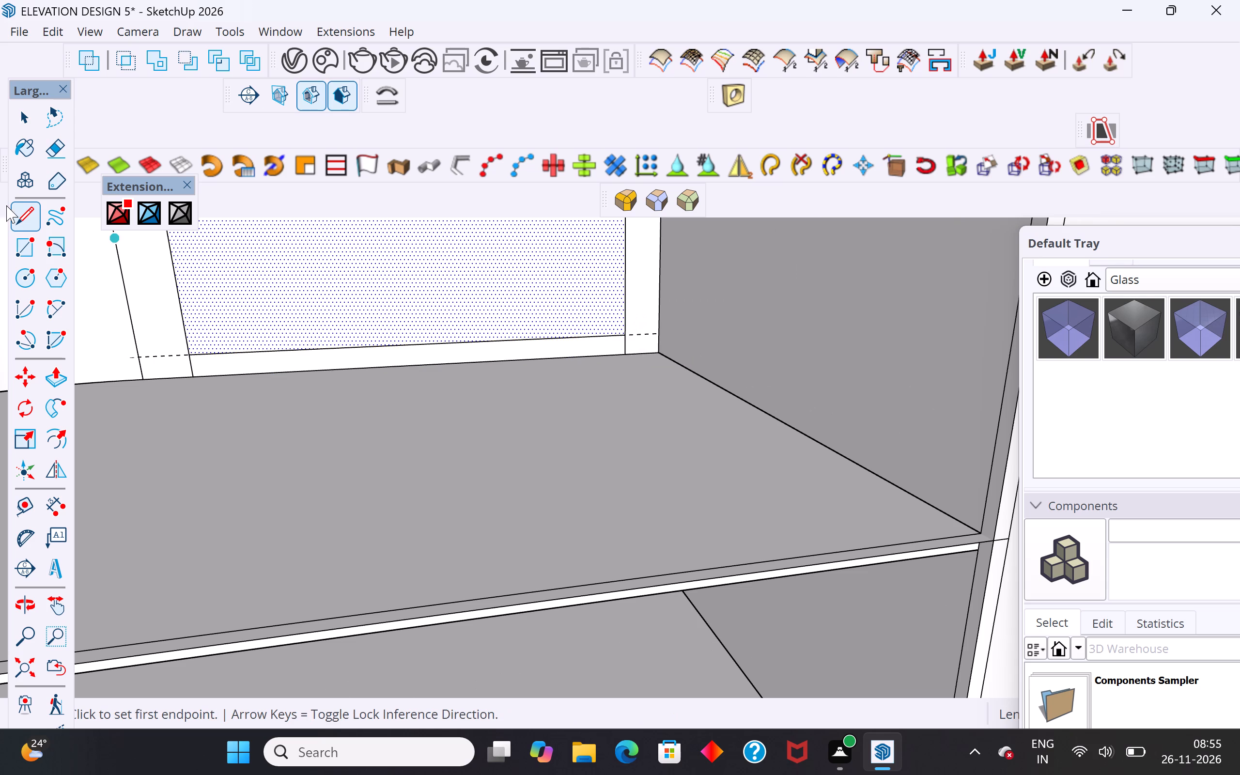
Delete the inner and outer faces filling the opening above the upper strip, keeping the strip's inner face.
click(26, 117)
click(319, 253)
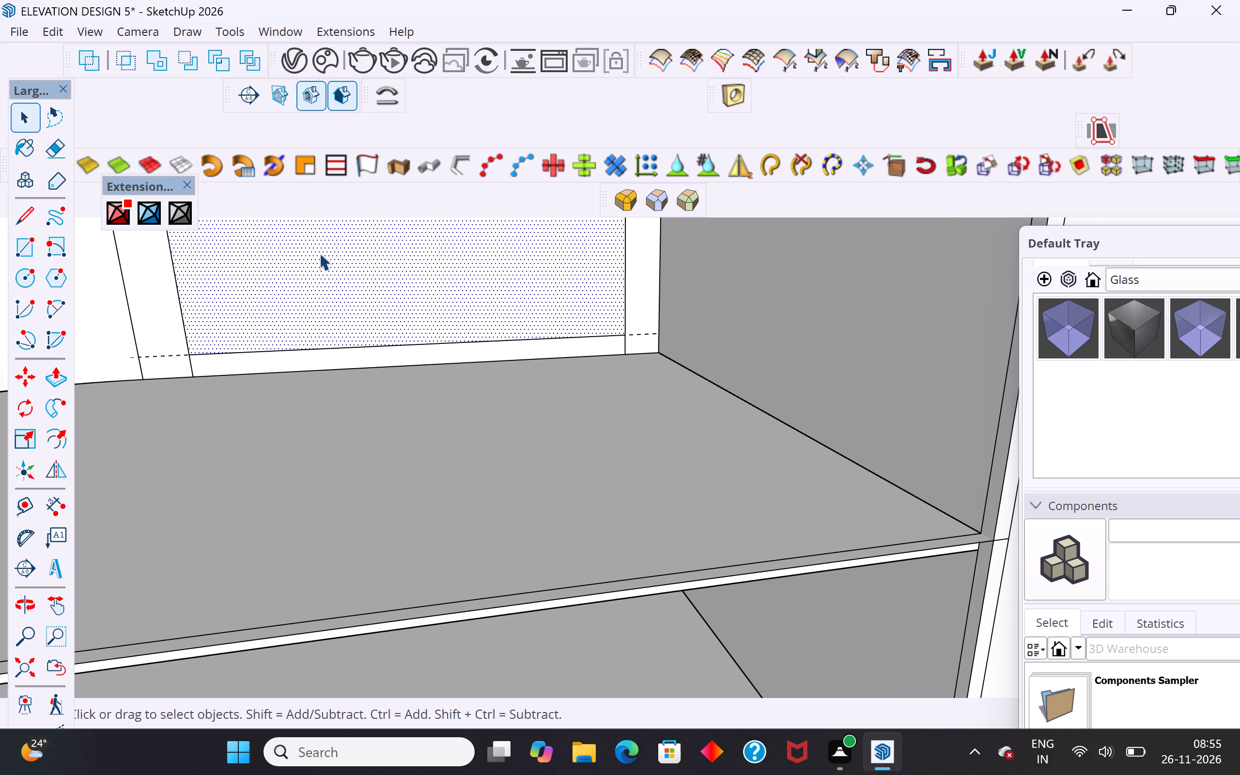
key(Delete)
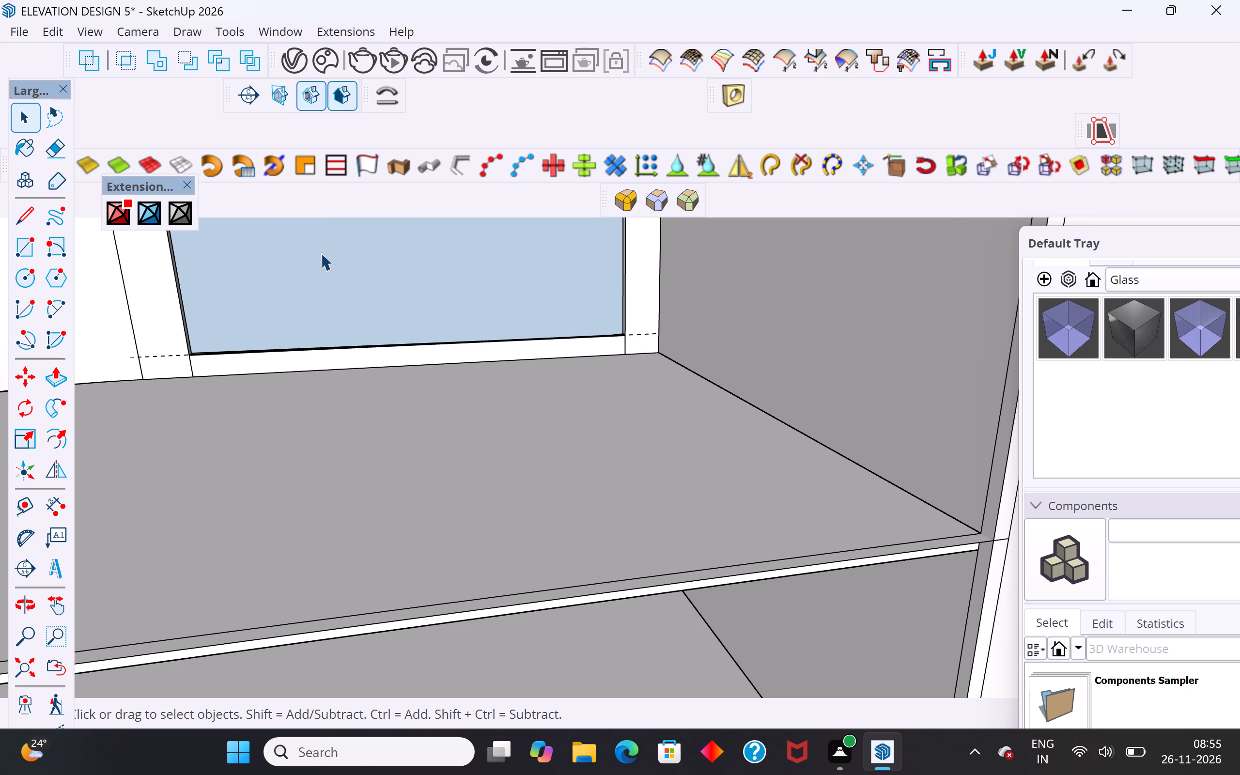
click(366, 241)
key(Delete)
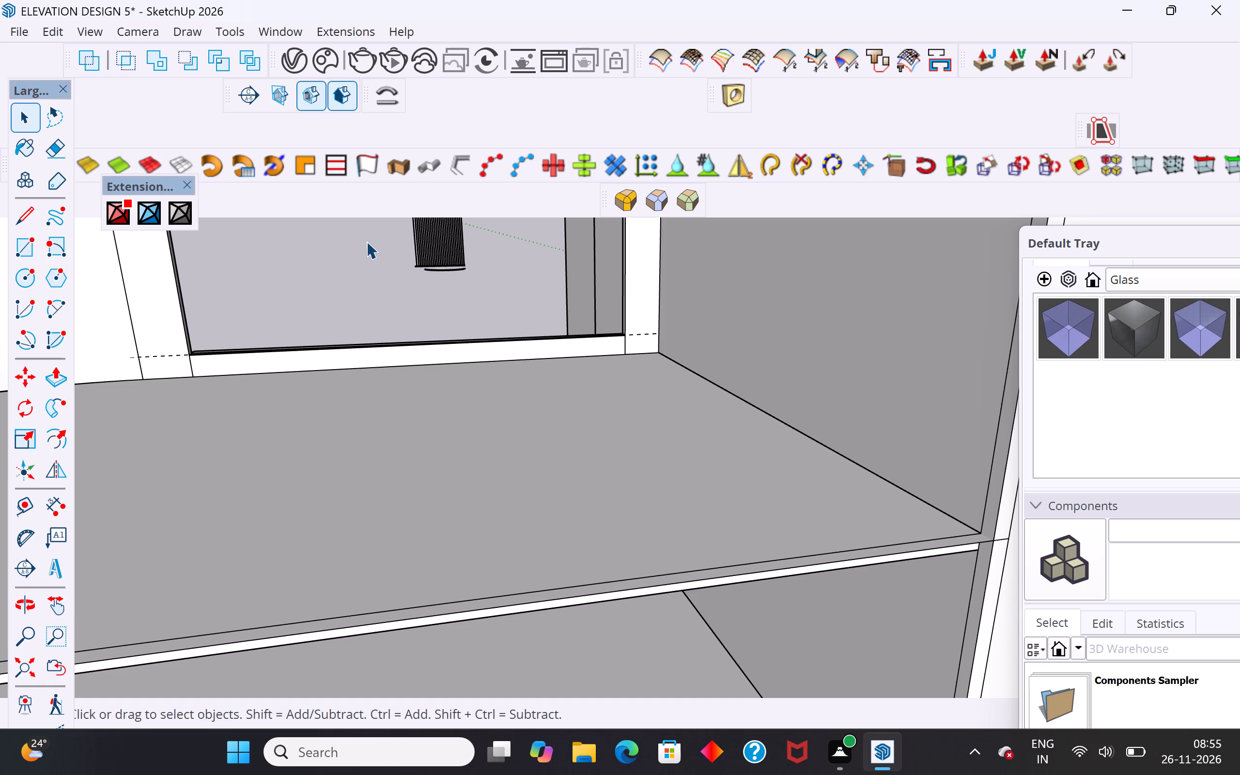
Examine the strips above and below the curved block's intermediate slab from inside and outside the wall opening.
scroll(442, 315, down, 5)
scroll(489, 196, up, 6)
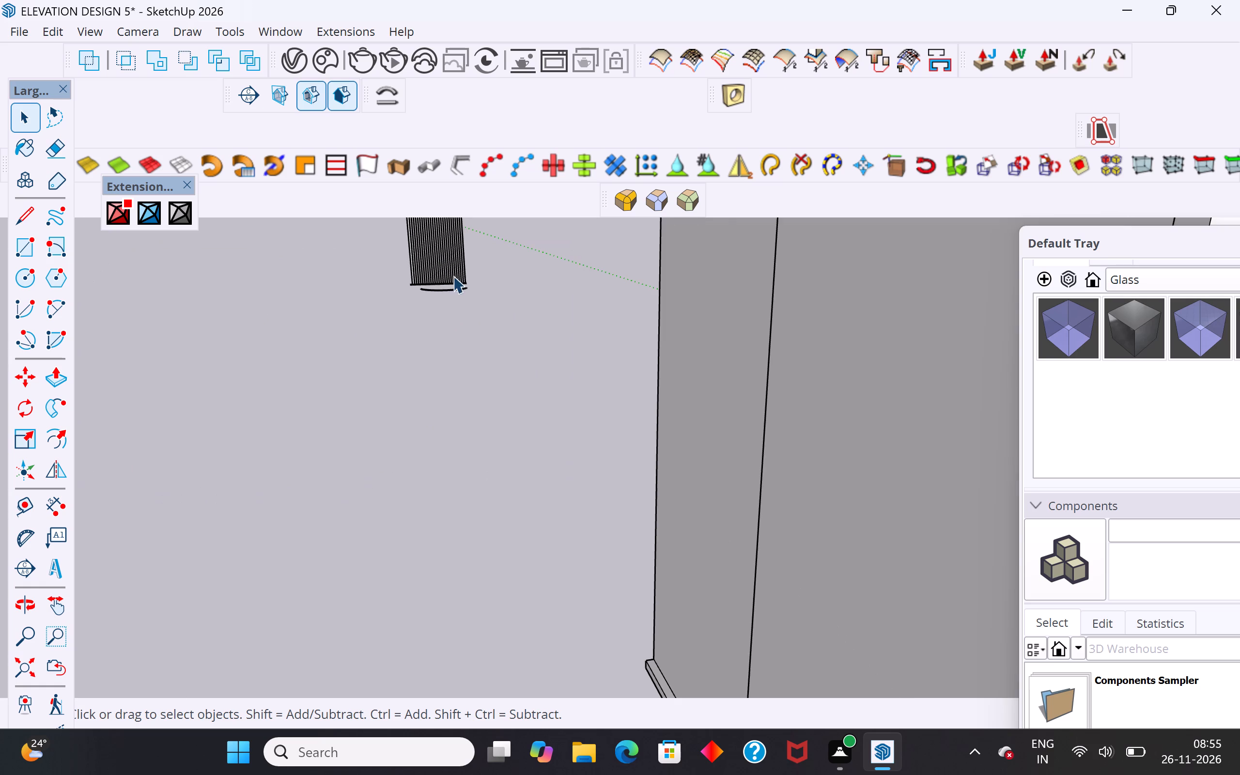
scroll(519, 381, down, 2)
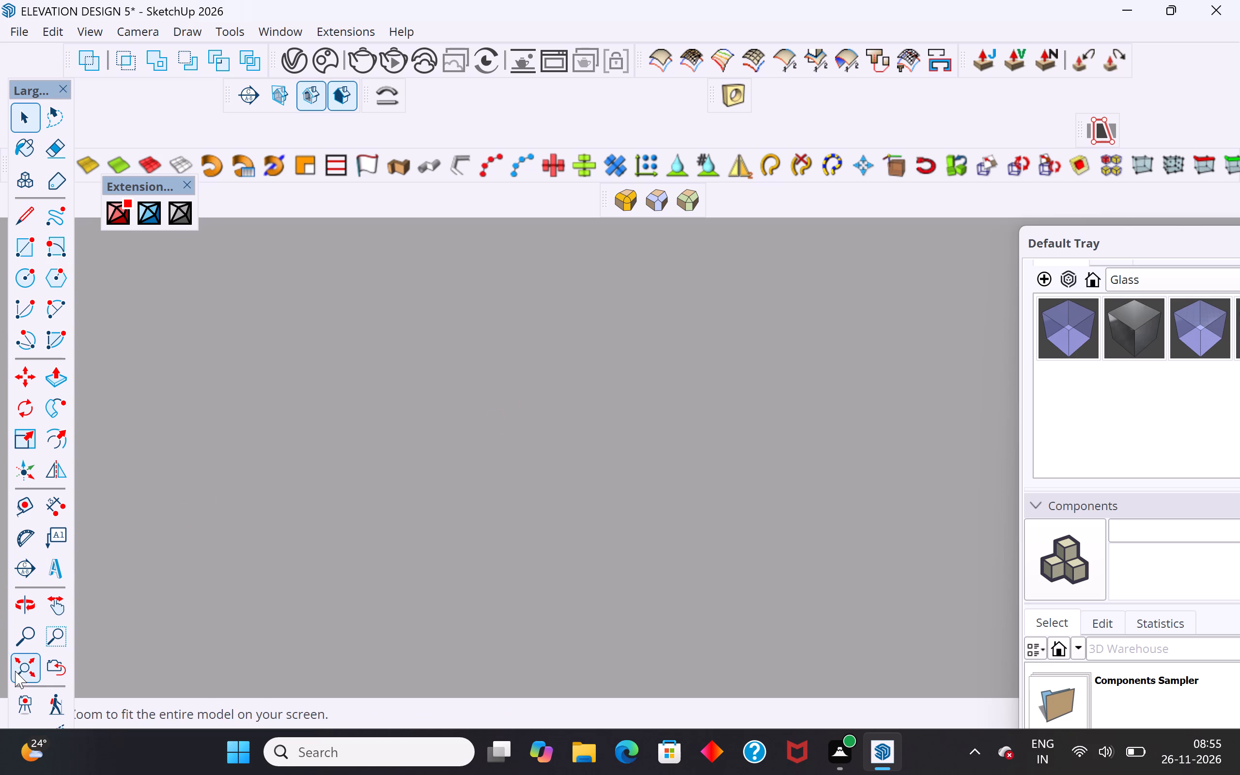
click(28, 666)
scroll(251, 479, down, 3)
scroll(847, 438, up, 1)
middle_drag(848, 437, 834, 410)
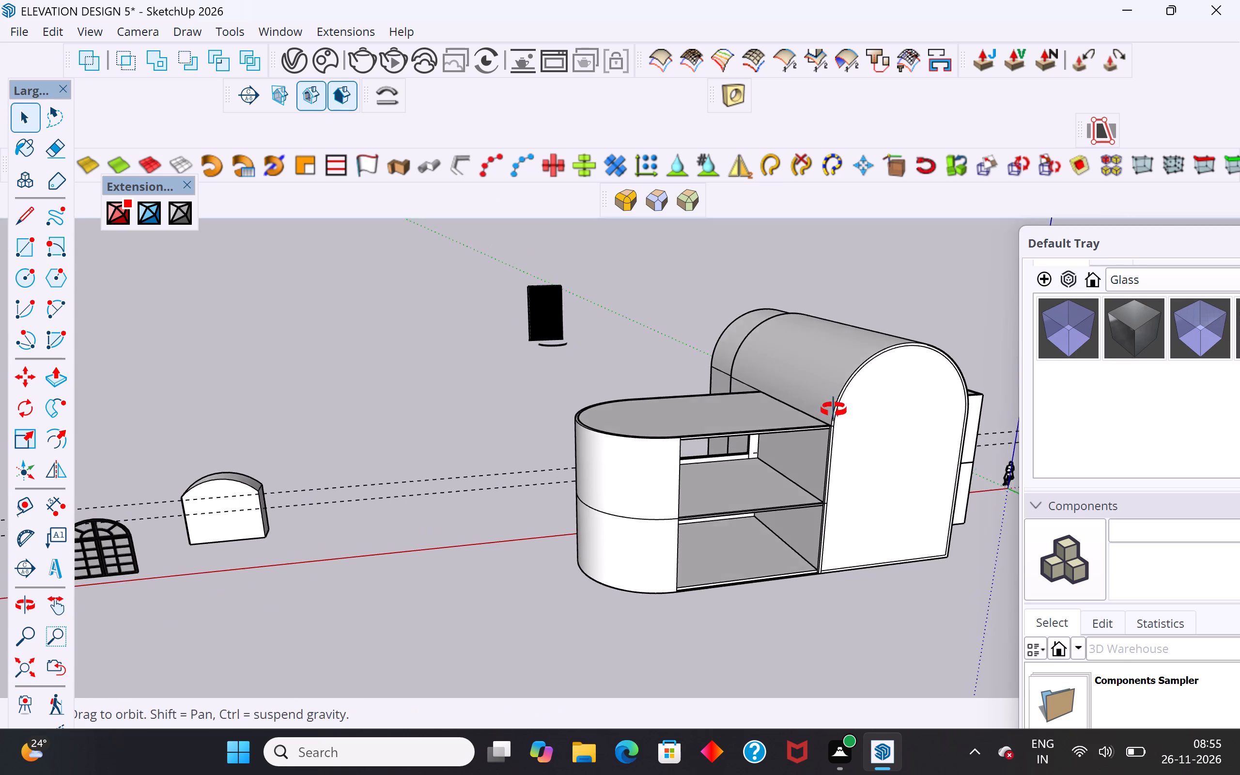
middle_drag(834, 410, 820, 348)
scroll(676, 419, up, 4)
scroll(706, 416, down, 1)
scroll(757, 407, up, 1)
scroll(800, 390, up, 8)
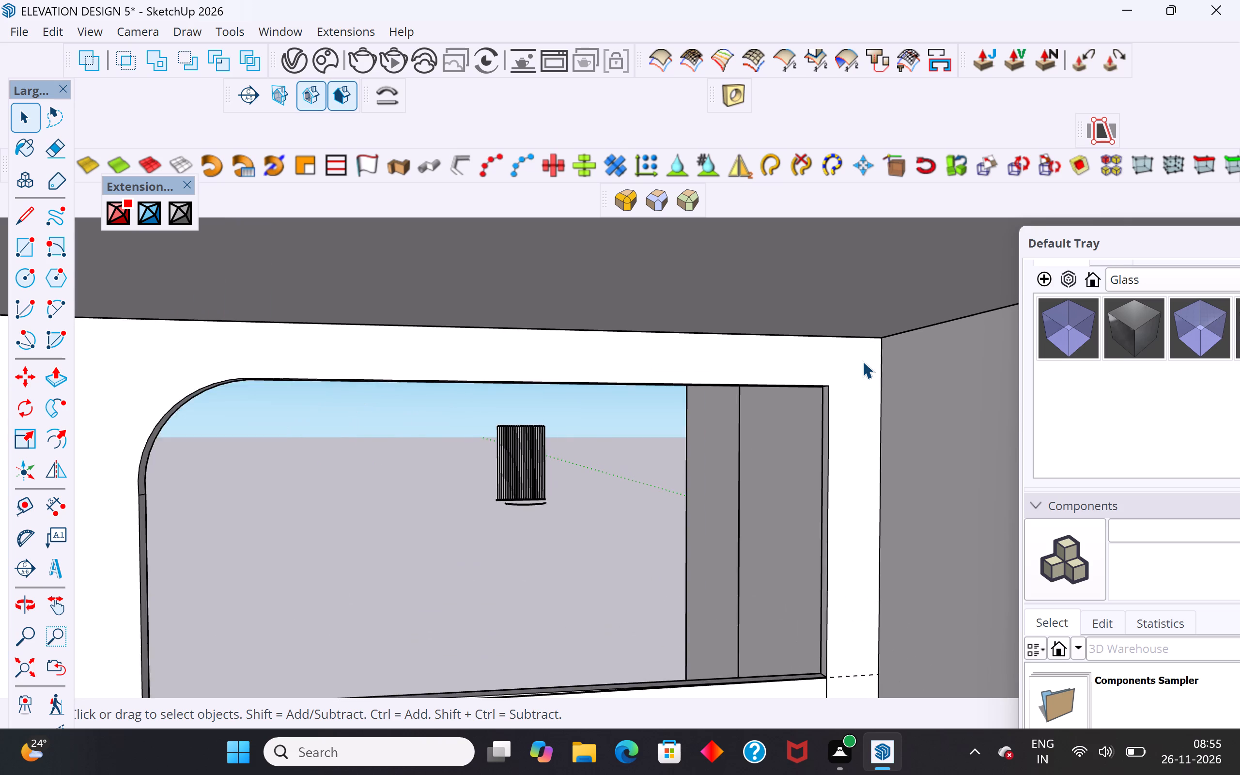
scroll(862, 361, up, 3)
middle_drag(837, 367, 752, 310)
scroll(793, 388, down, 1)
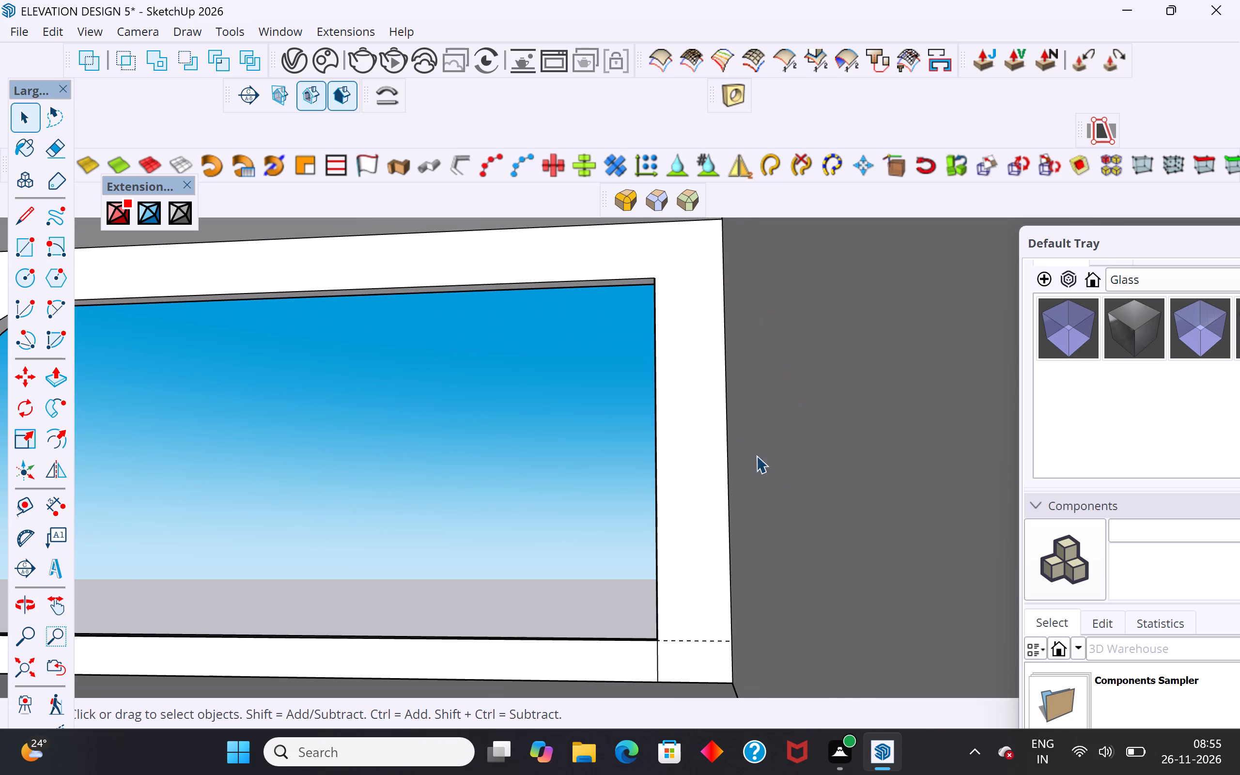
scroll(788, 472, down, 7)
middle_drag(738, 495, 769, 556)
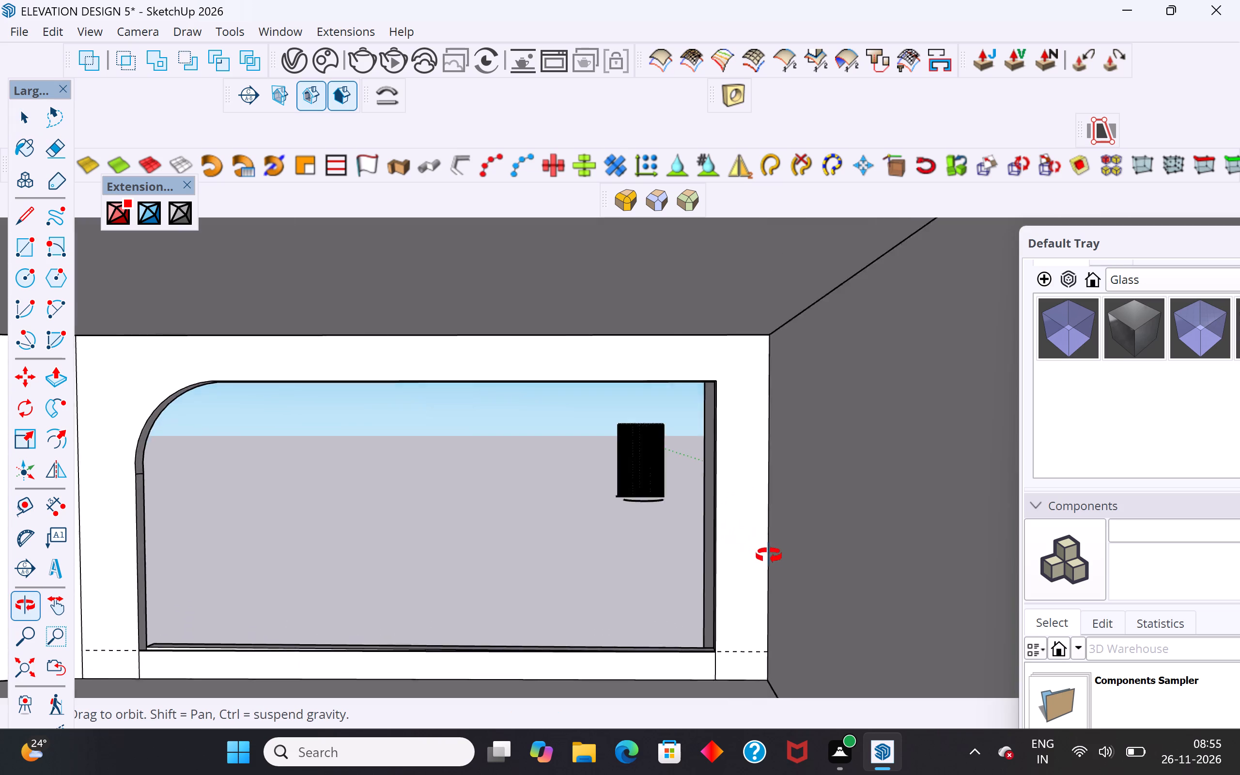
middle_drag(769, 556, 787, 592)
scroll(723, 452, down, 9)
scroll(633, 724, up, 3)
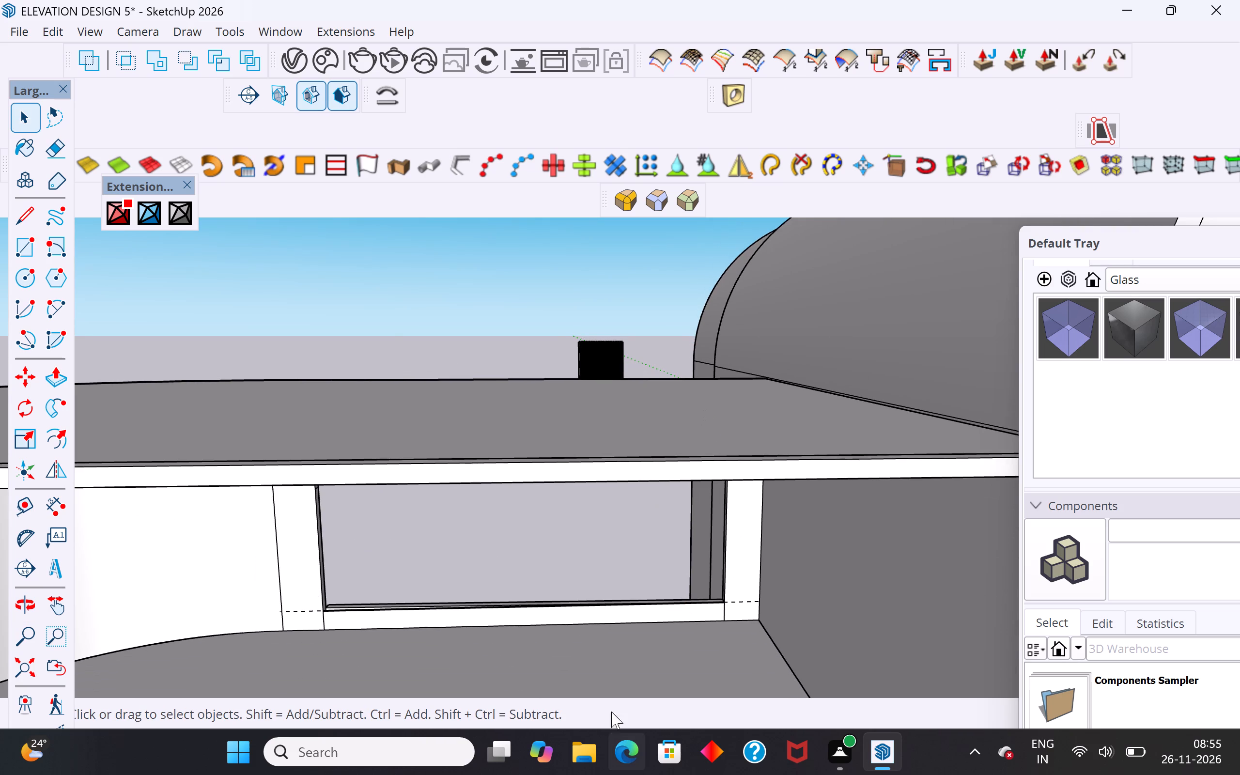
scroll(561, 658, up, 7)
middle_drag(391, 636, 375, 689)
scroll(171, 618, up, 3)
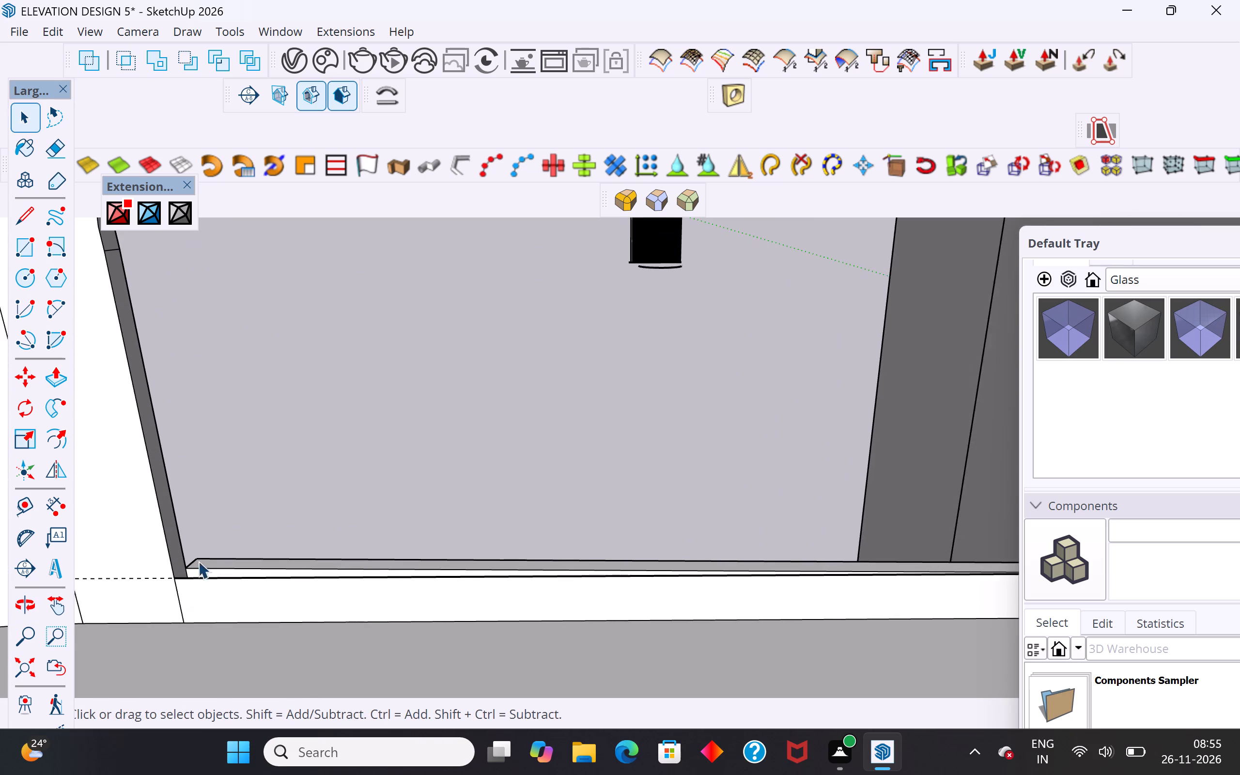
scroll(198, 561, up, 7)
middle_drag(200, 562, 85, 624)
middle_drag(447, 473, 442, 472)
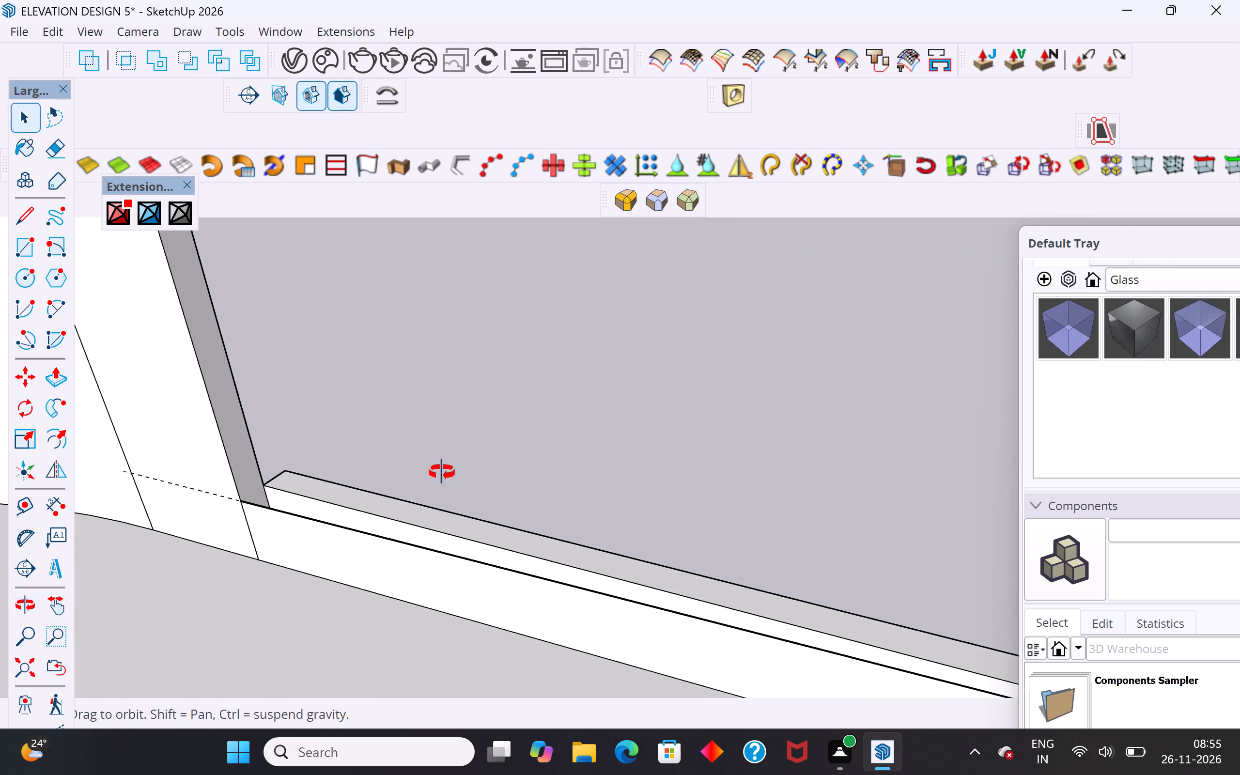
middle_drag(442, 472, 0, 470)
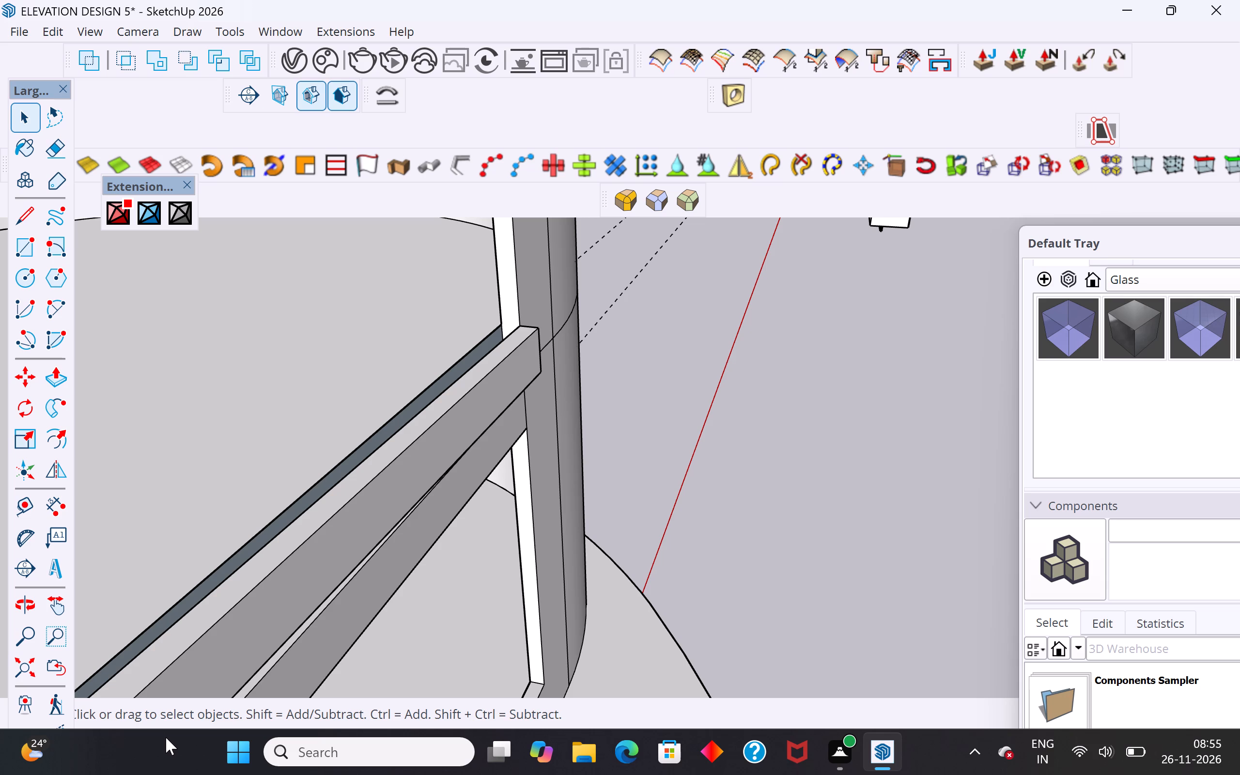
middle_drag(724, 363, 665, 405)
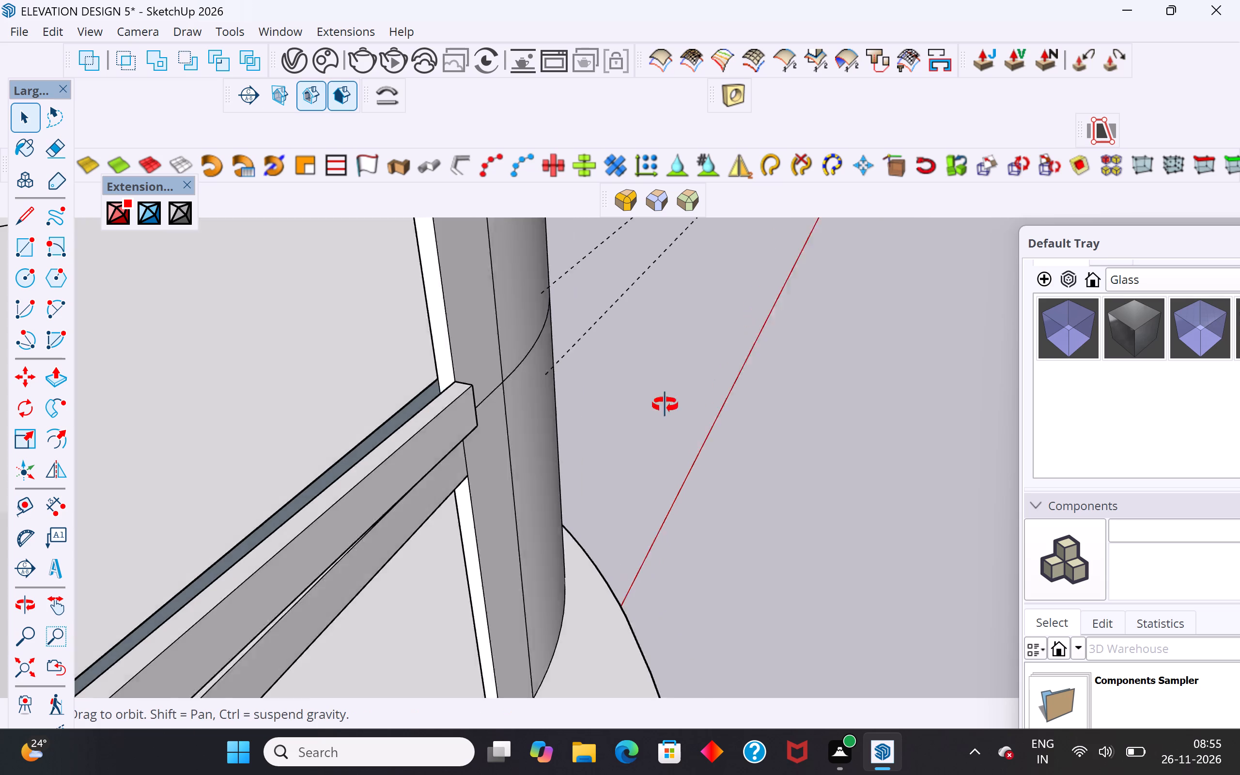
middle_drag(665, 405, 444, 475)
scroll(670, 352, down, 4)
middle_drag(674, 358, 535, 312)
middle_drag(640, 390, 613, 306)
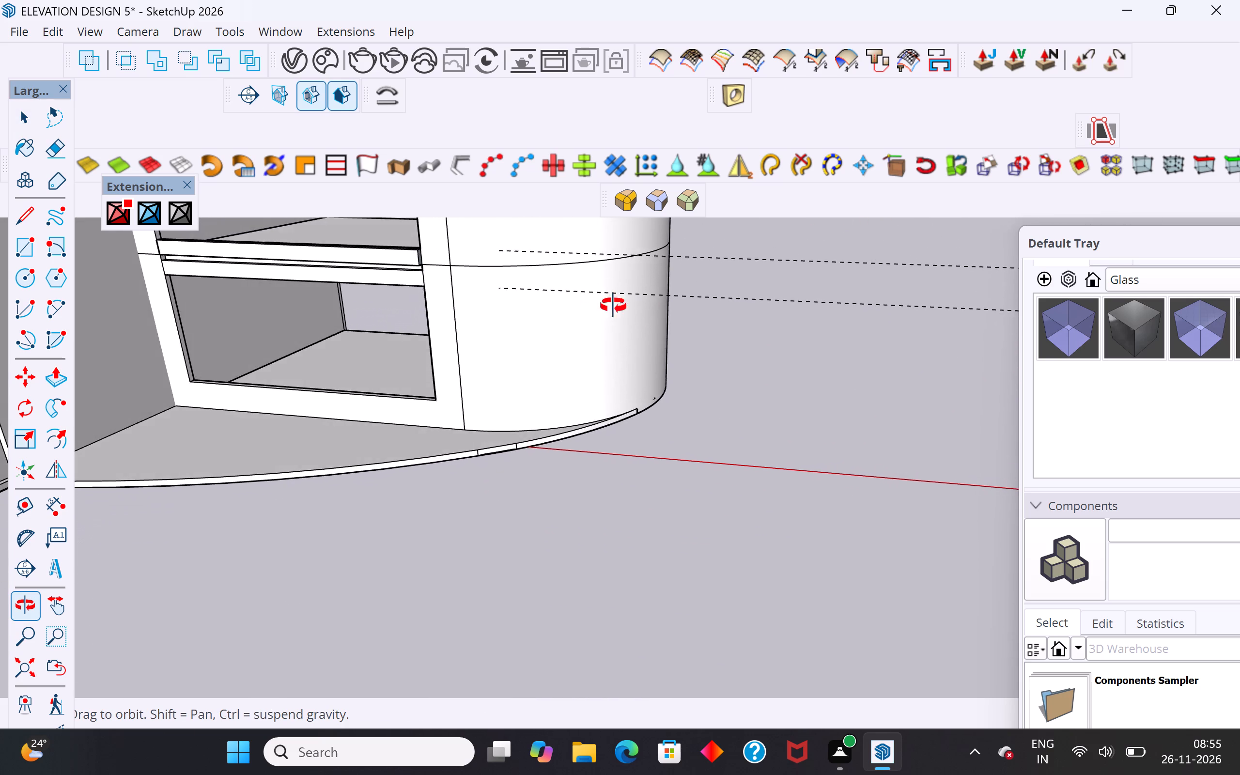
middle_drag(613, 306, 762, 439)
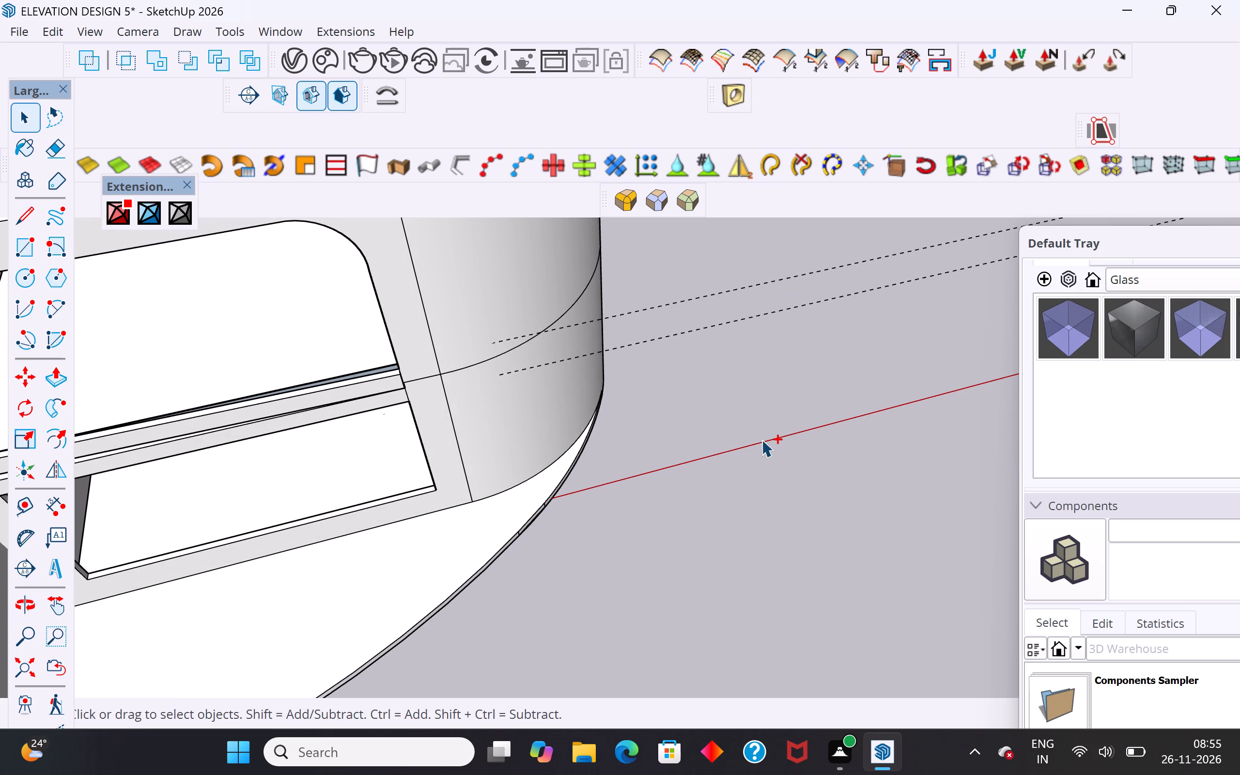
Undo the recent edits that built the strips above and below the slab, back to the clear opening with its two guides.
key(ctrl+z)
key(ctrl+z)
key(ctrl+z)
key(ctrl+z)
key(ctrl+z)
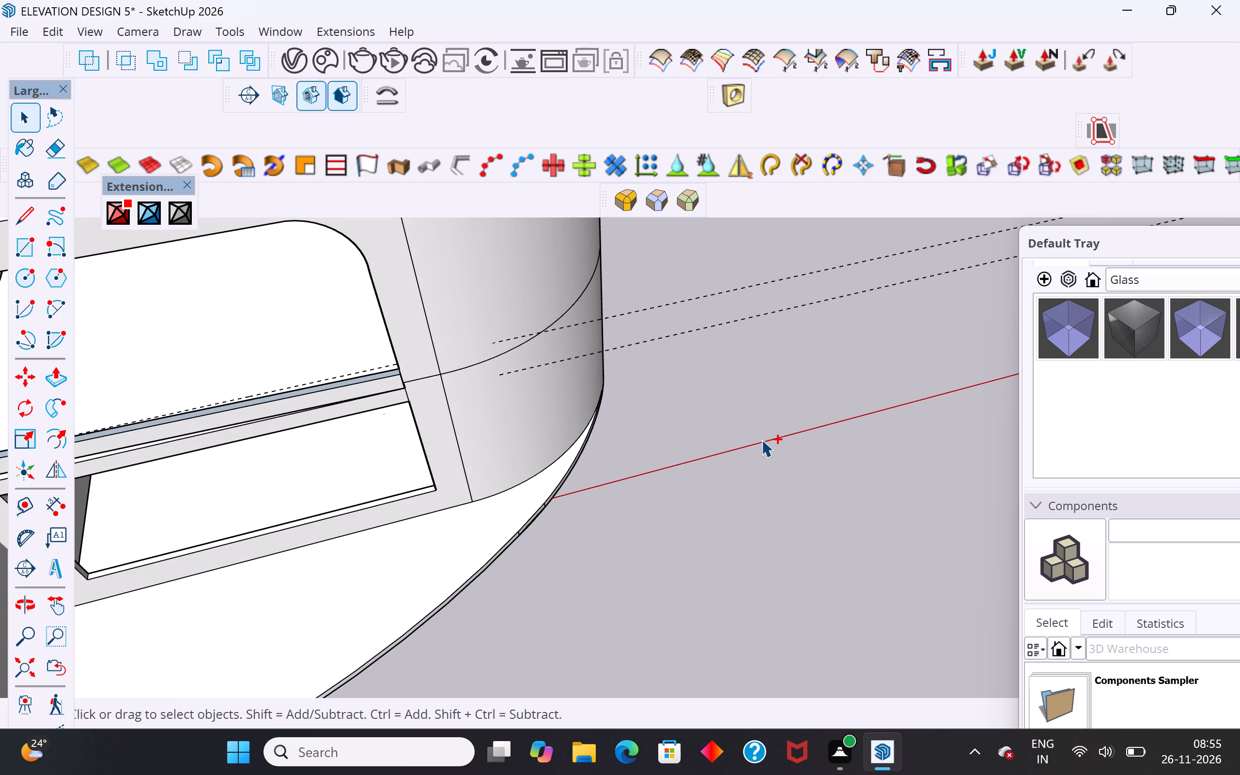
key(ctrl+z)
key(ctrl+z)
key(ctrl+z)
key(ctrl+z)
key(ctrl+z)
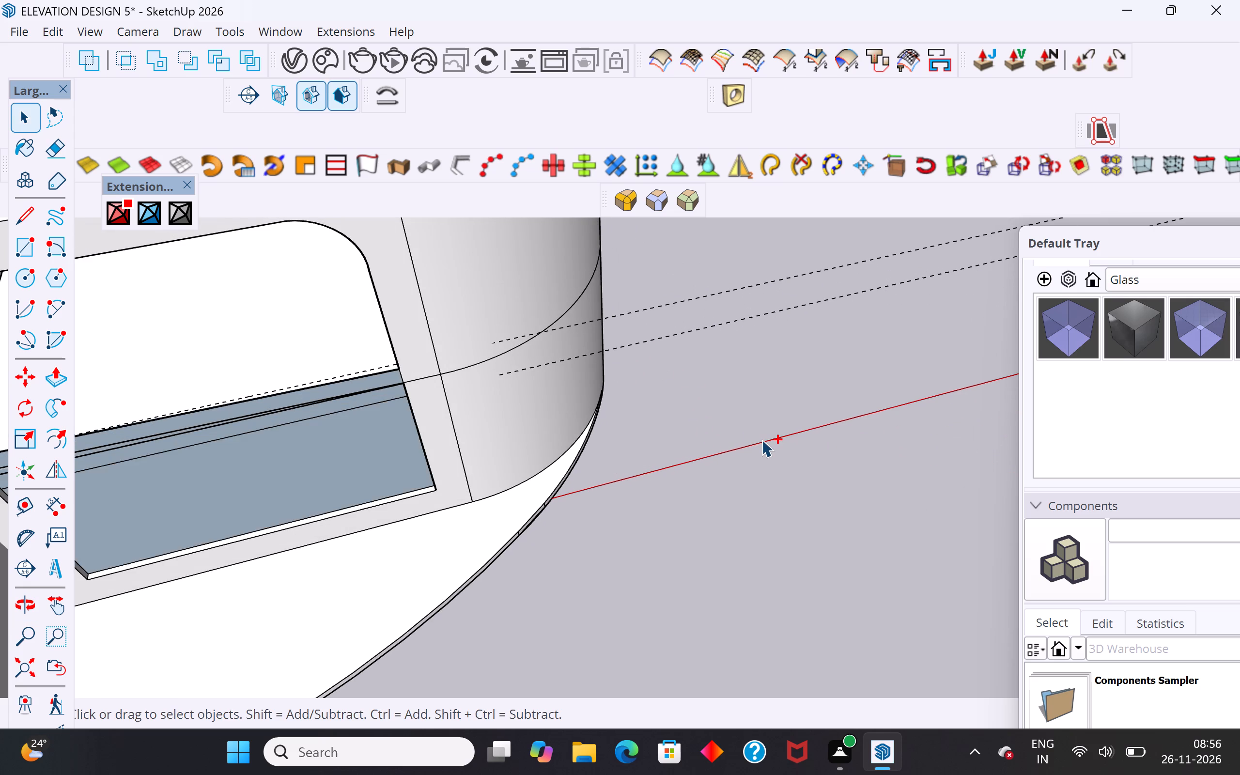
key(ctrl+z)
key(ctrl+z)
Examine the curved block's opening, slab edge and guides from outside and inside.
middle_drag(377, 449, 385, 409)
scroll(436, 298, up, 4)
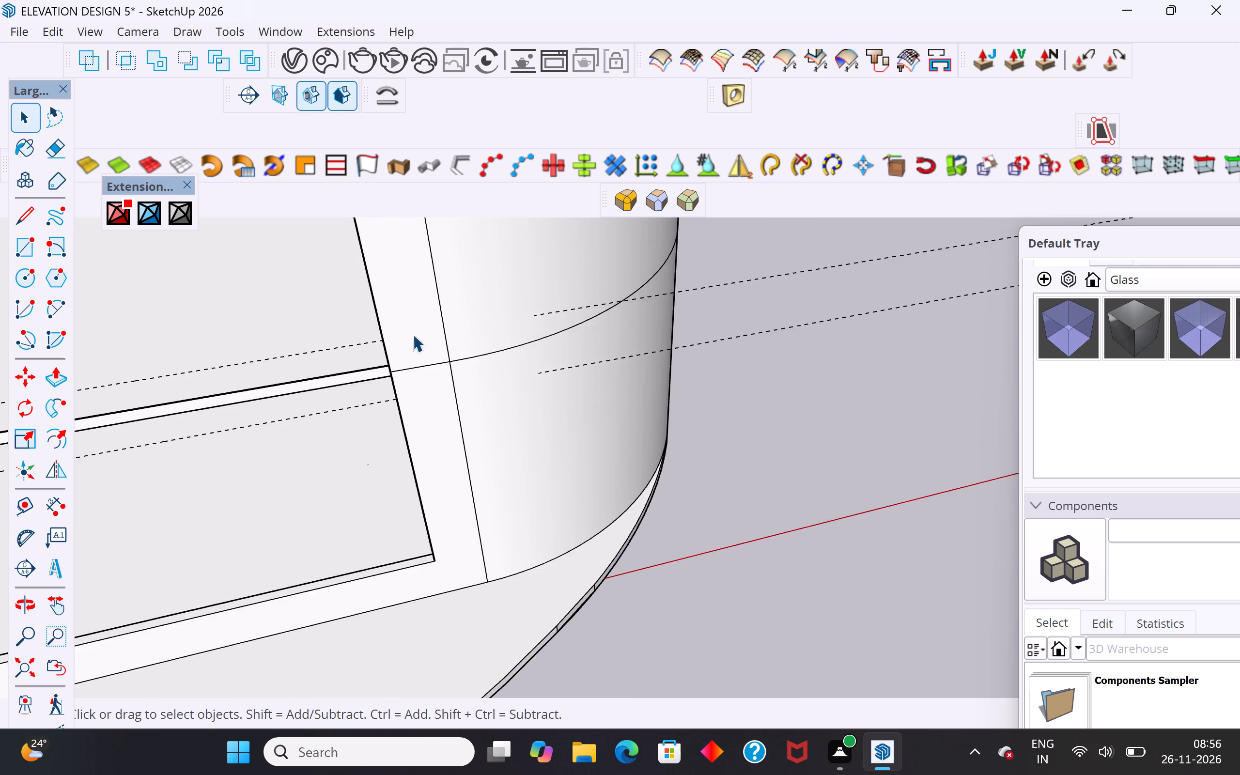
scroll(413, 334, up, 6)
middle_drag(423, 341, 884, 418)
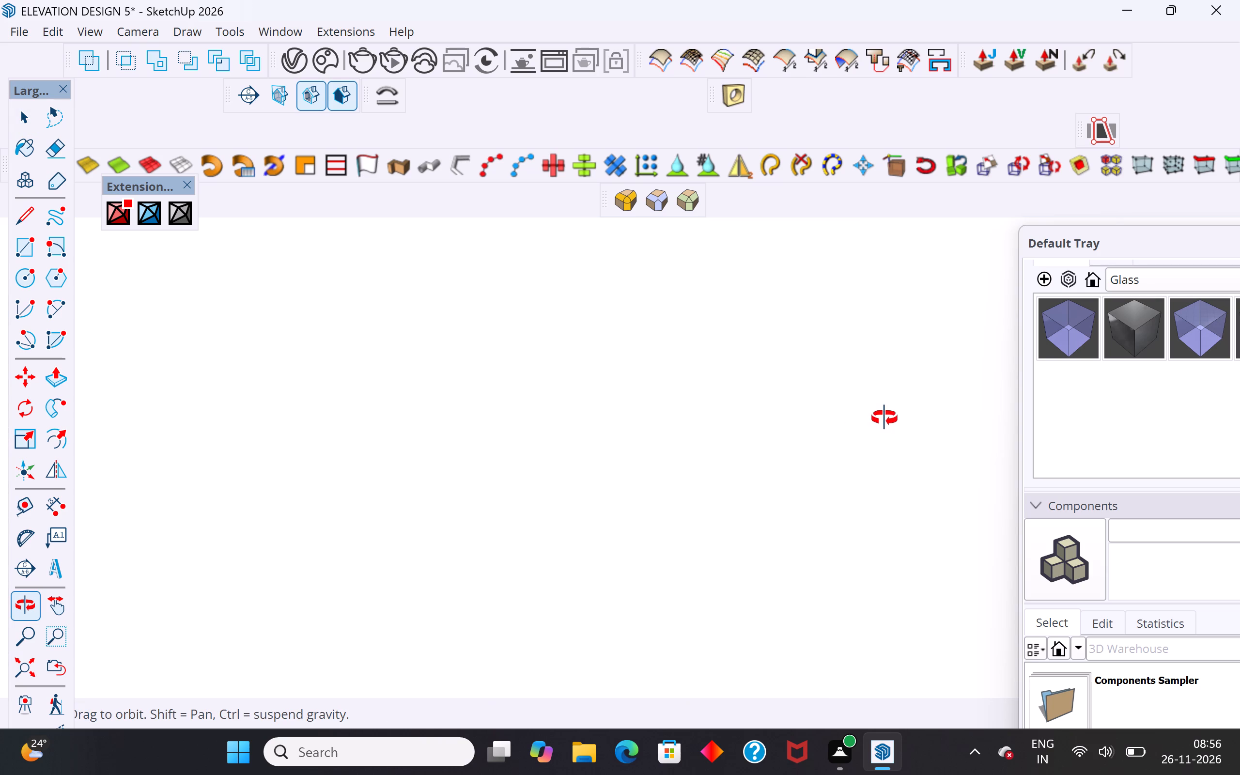
middle_drag(884, 418, 419, 479)
scroll(646, 427, down, 9)
middle_drag(811, 404, 432, 403)
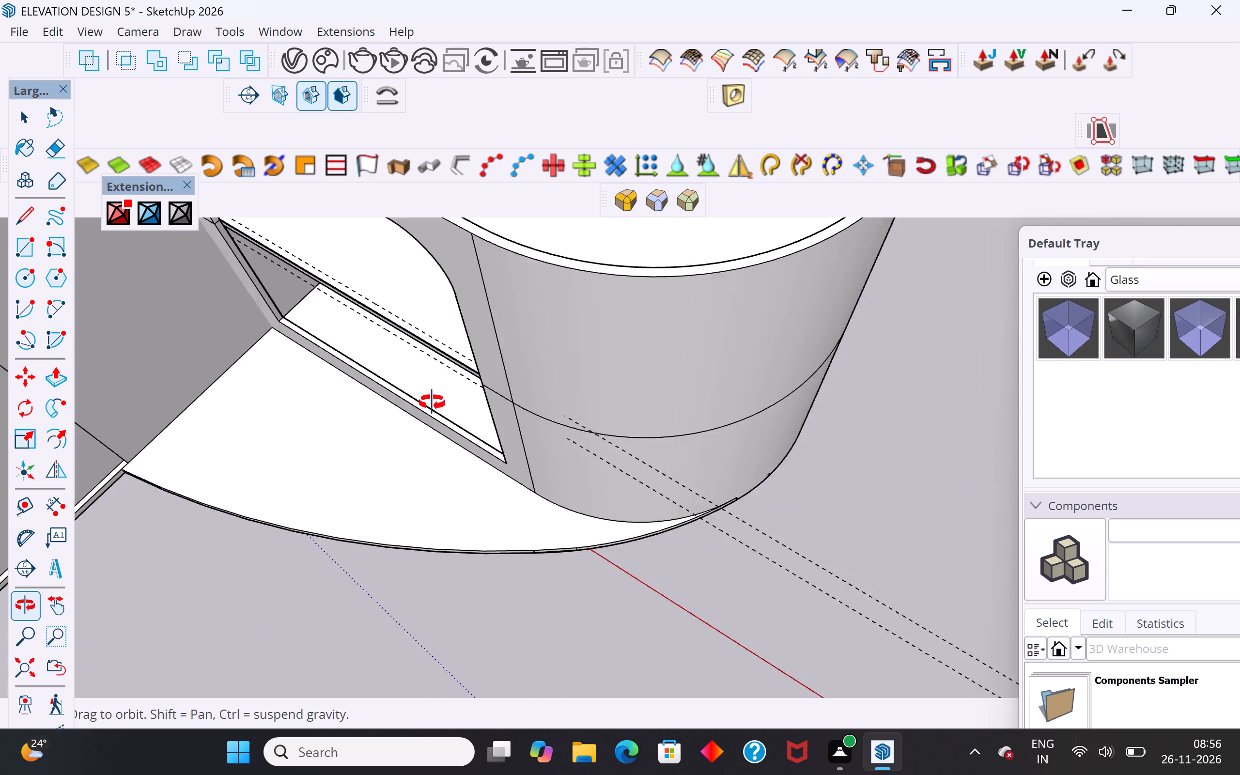
middle_drag(432, 403, 233, 360)
middle_drag(635, 482, 190, 366)
scroll(114, 402, down, 6)
middle_drag(558, 459, 459, 391)
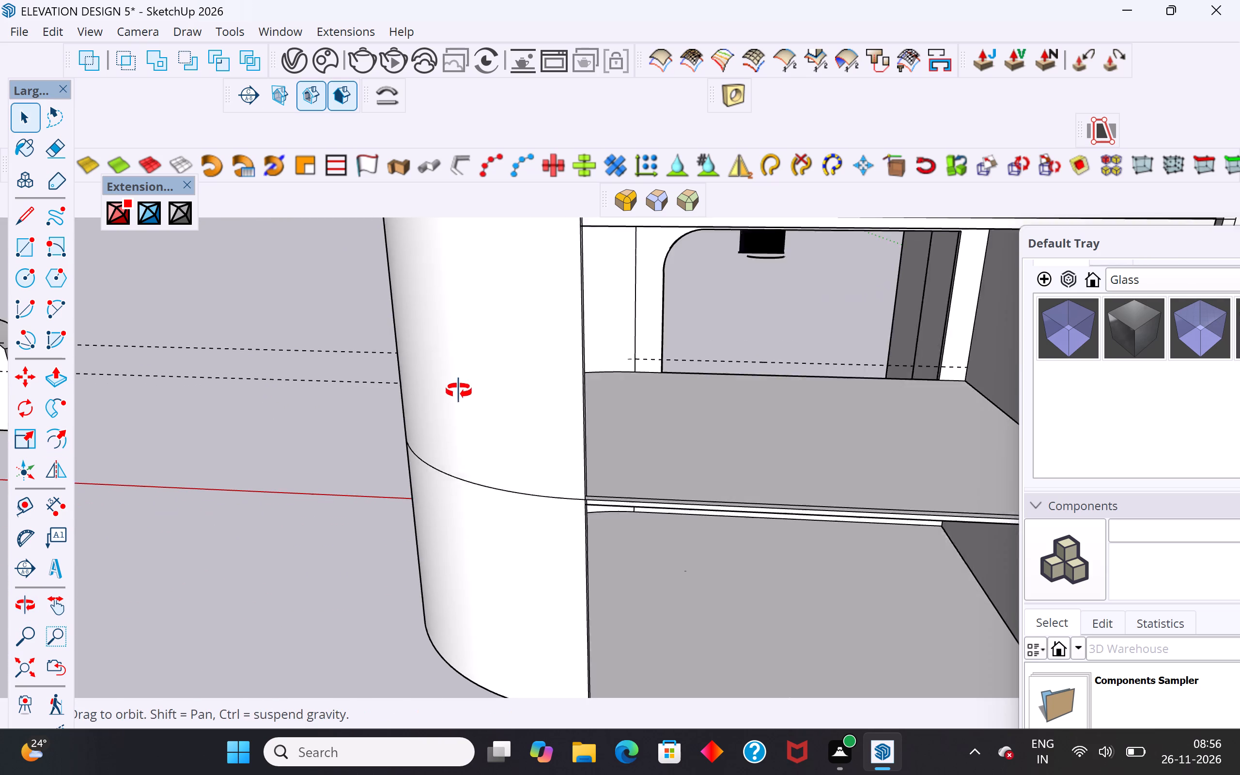
middle_drag(459, 391, 455, 388)
scroll(957, 391, up, 8)
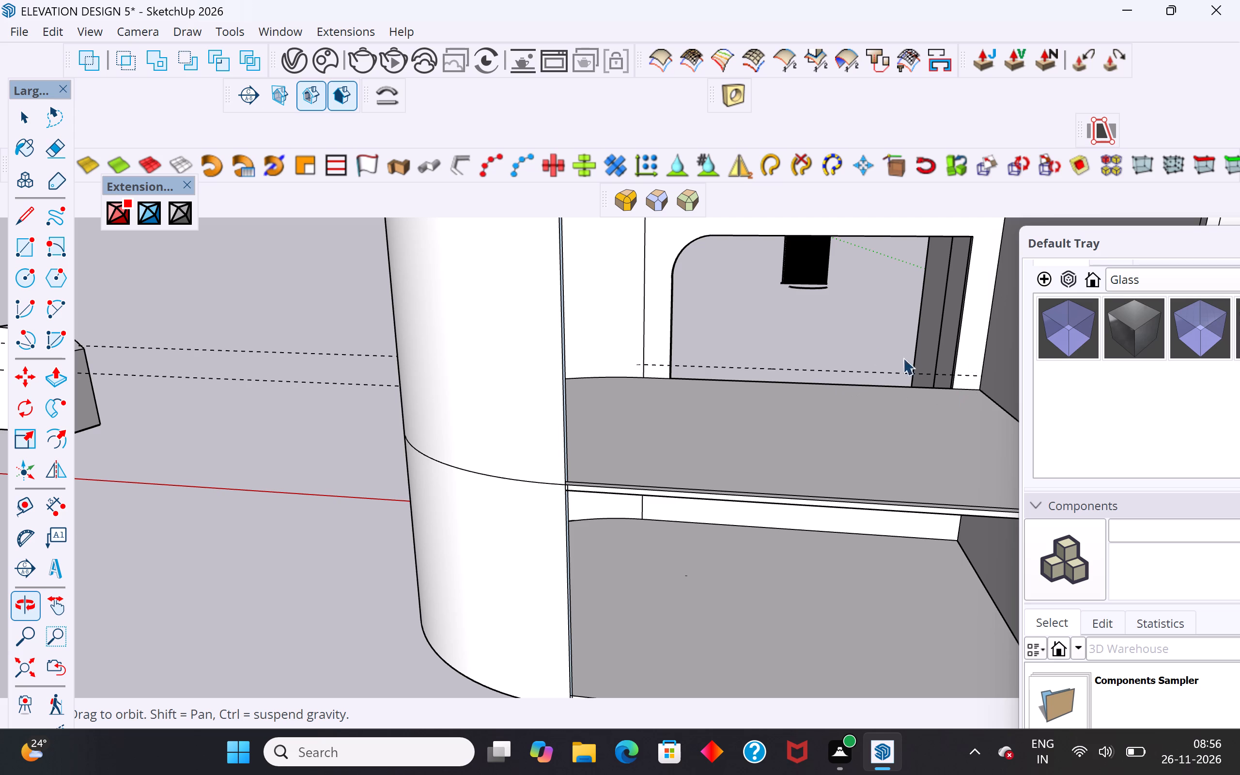
click(853, 334)
scroll(947, 395, up, 6)
middle_drag(969, 361, 990, 329)
scroll(990, 329, down, 1)
scroll(993, 309, up, 2)
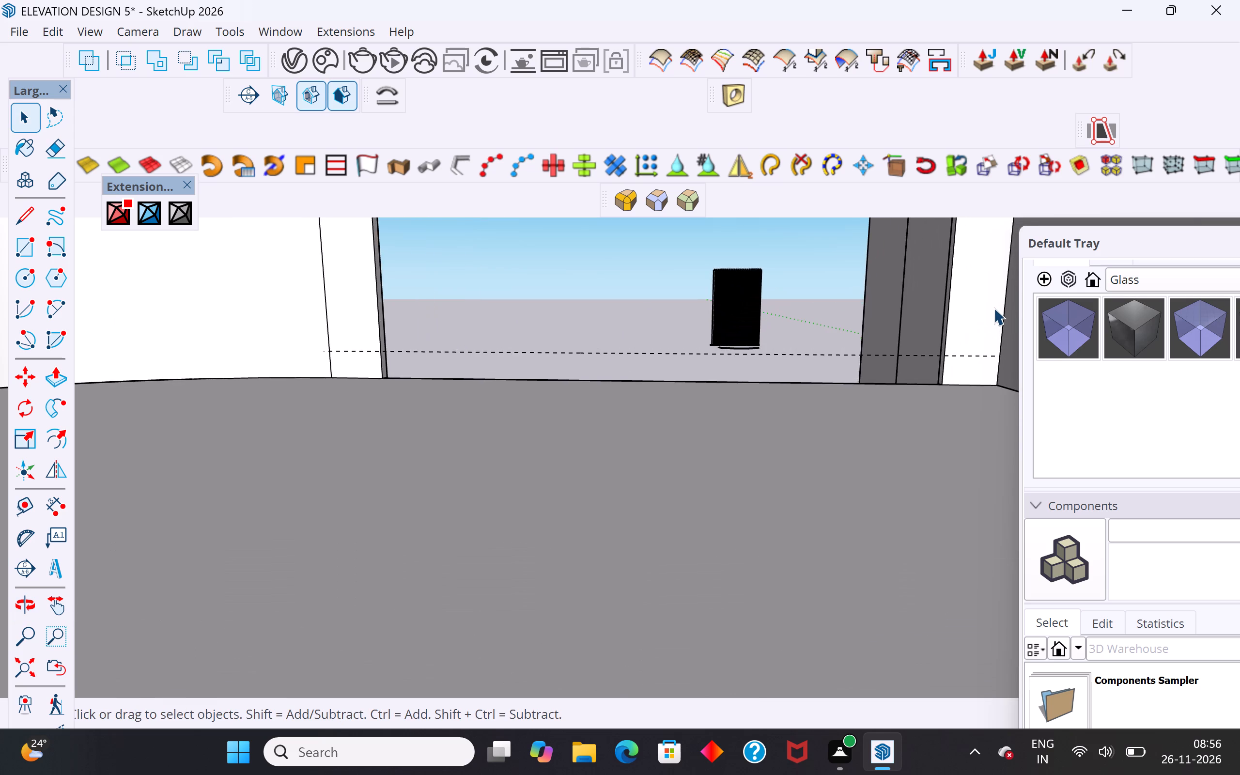
scroll(993, 308, up, 4)
middle_drag(974, 331, 1006, 339)
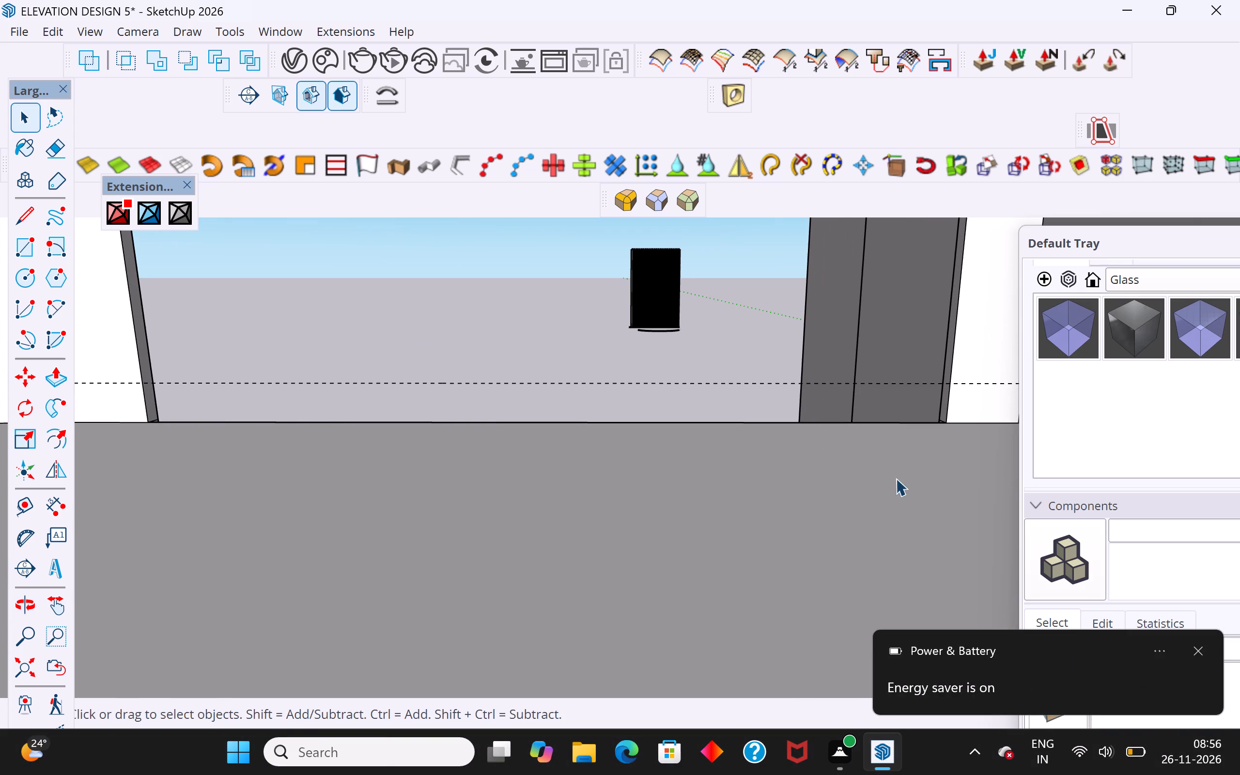
click(1198, 652)
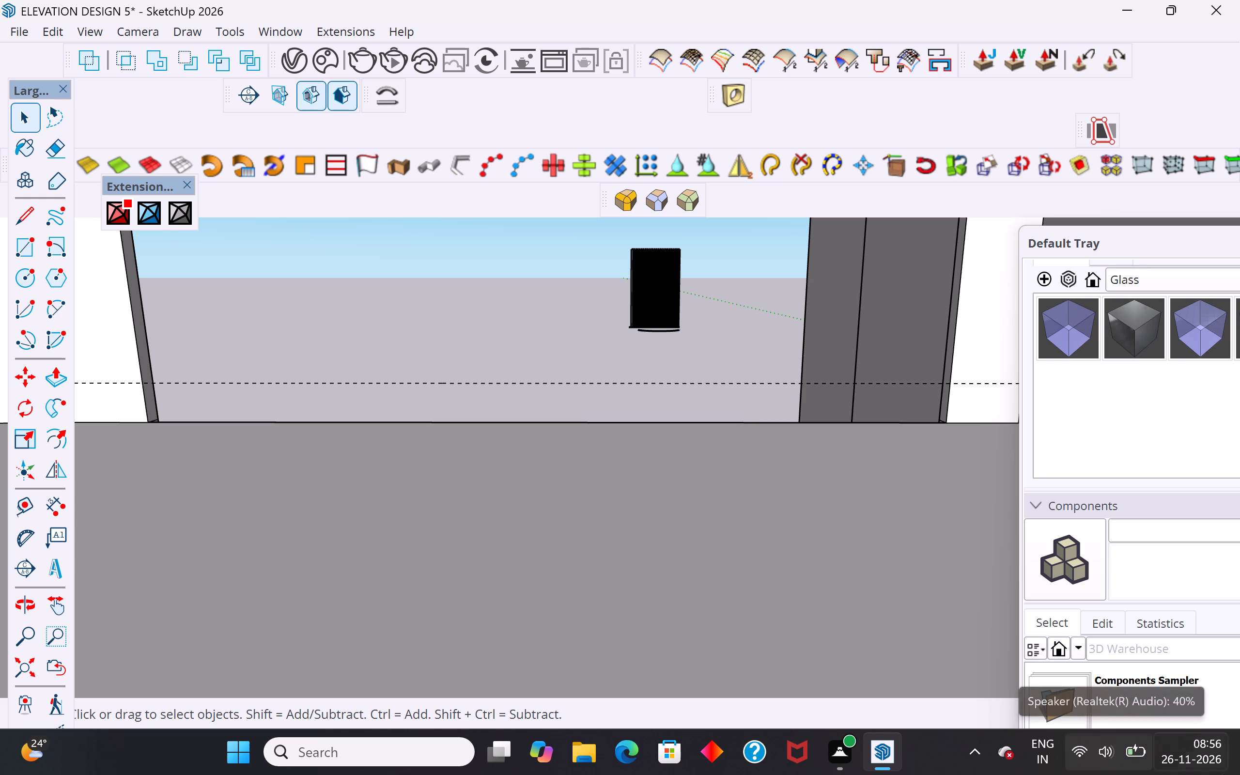
click(447, 304)
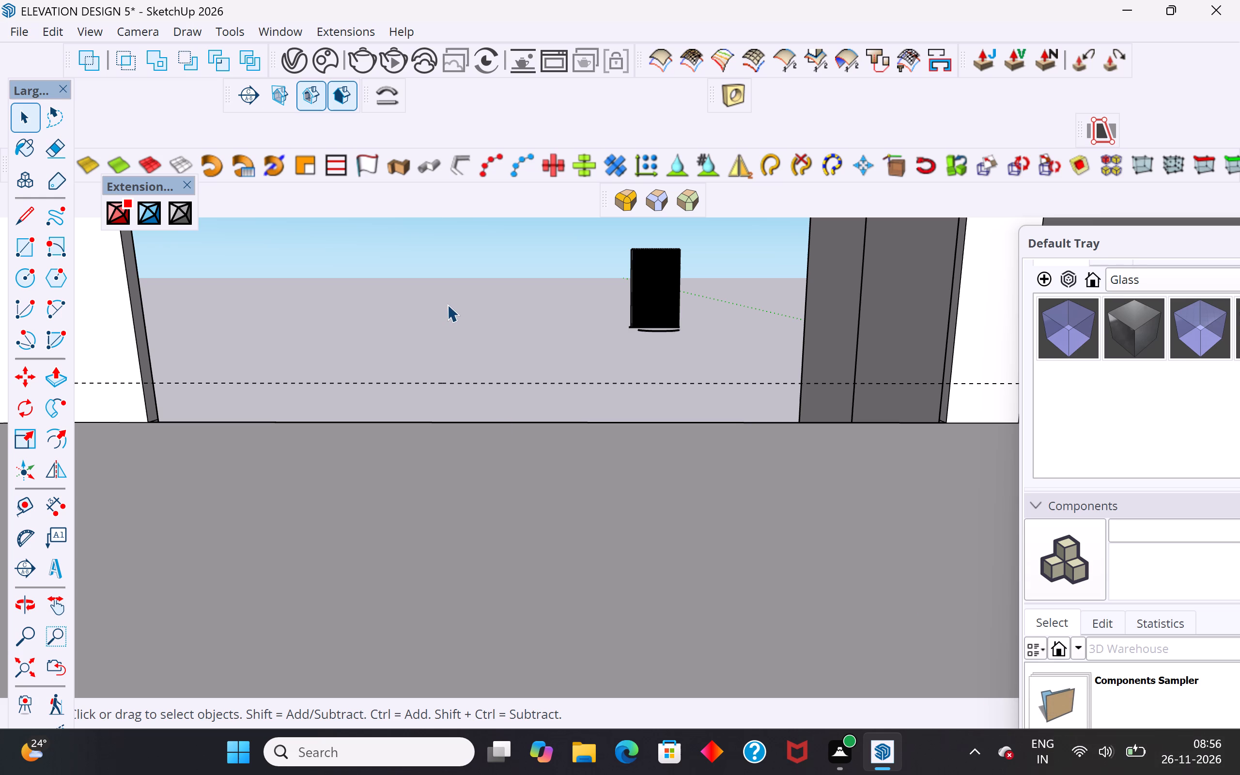
scroll(837, 415, up, 3)
middle_drag(849, 415, 787, 456)
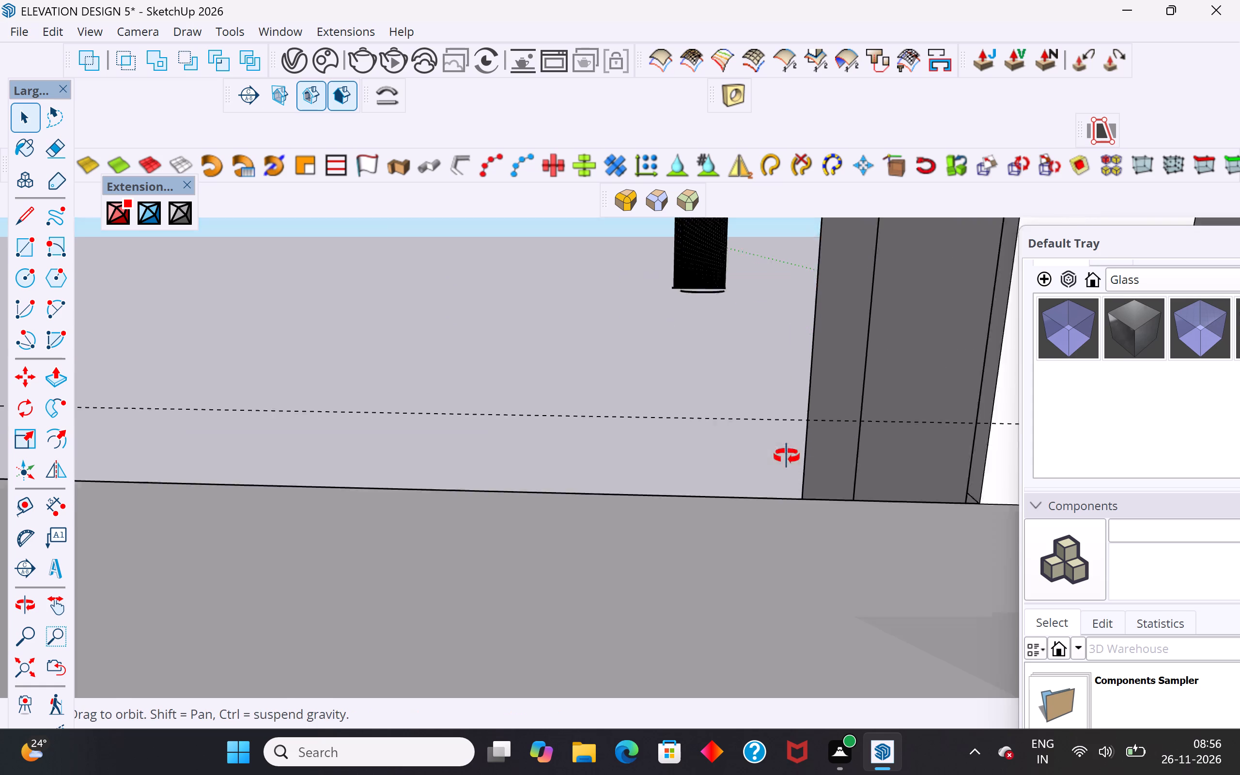
middle_drag(787, 456, 816, 493)
scroll(725, 415, down, 6)
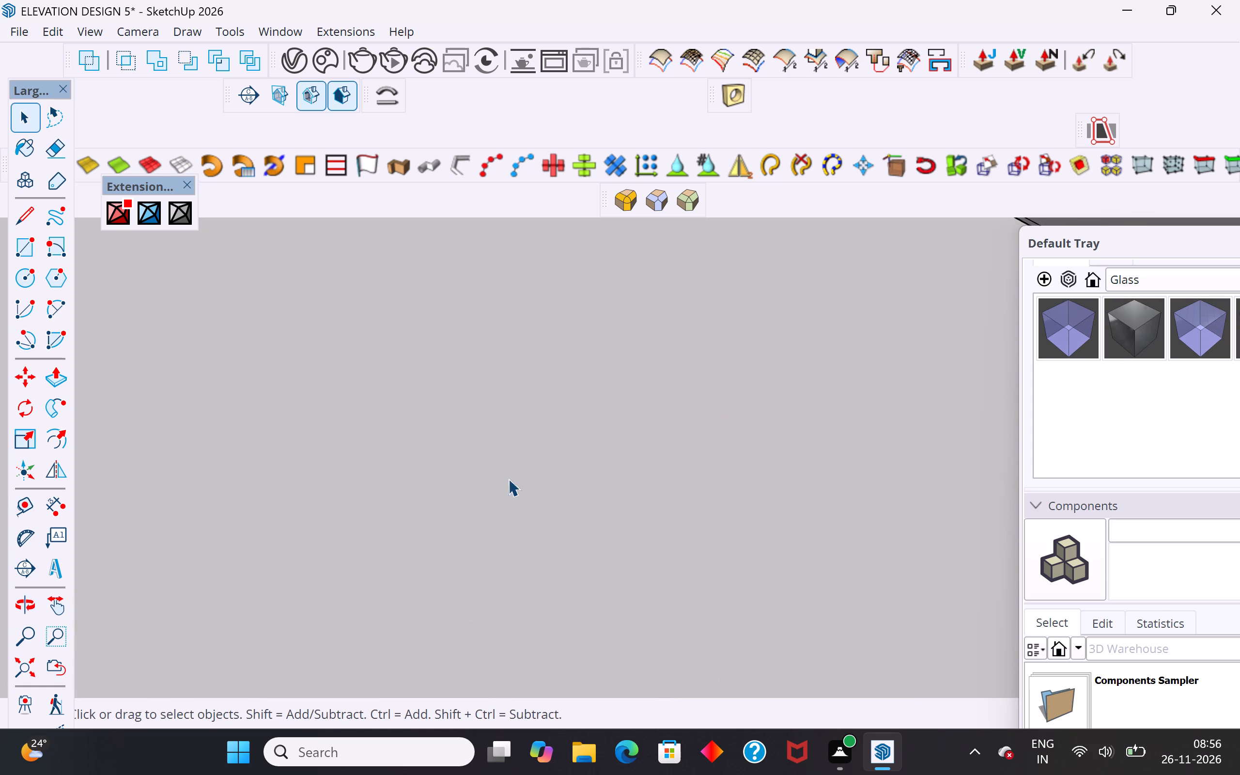
click(22, 666)
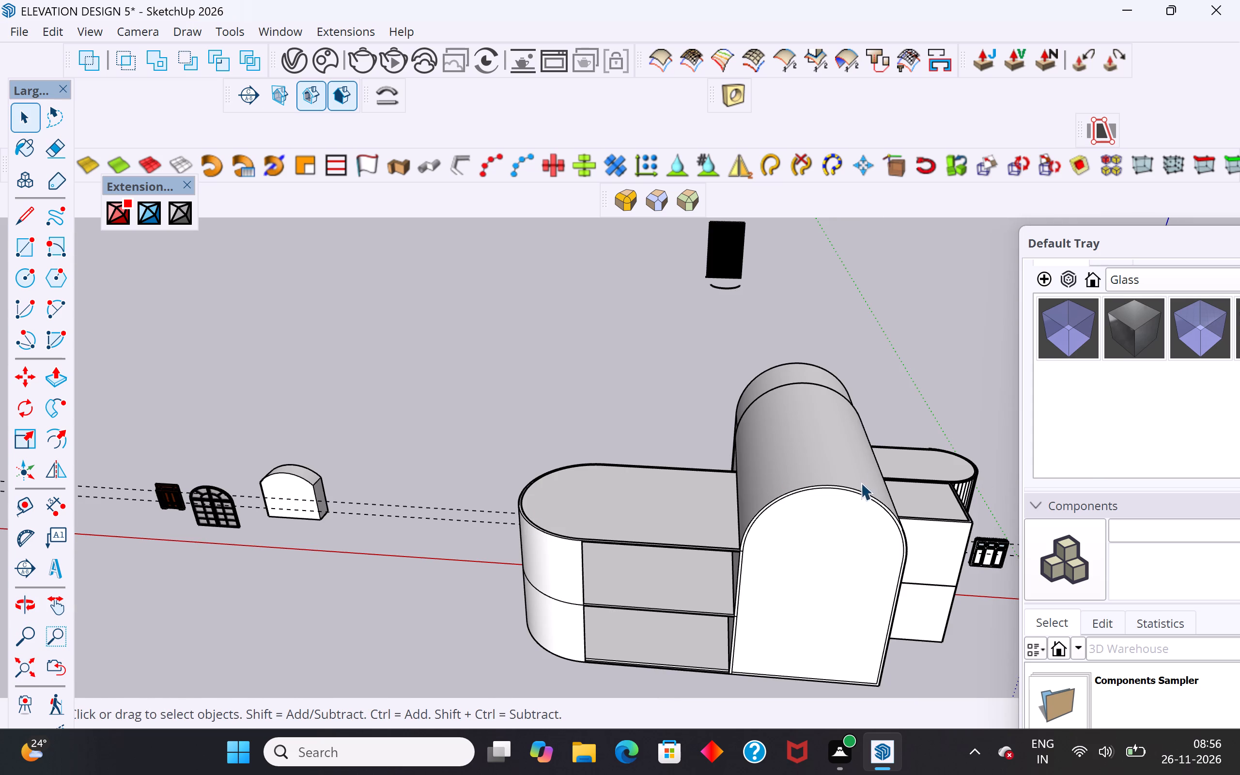
middle_drag(872, 474, 194, 493)
scroll(620, 496, up, 7)
middle_drag(622, 451, 419, 427)
scroll(291, 426, up, 6)
scroll(282, 437, down, 1)
scroll(282, 437, up, 7)
middle_drag(309, 459, 406, 419)
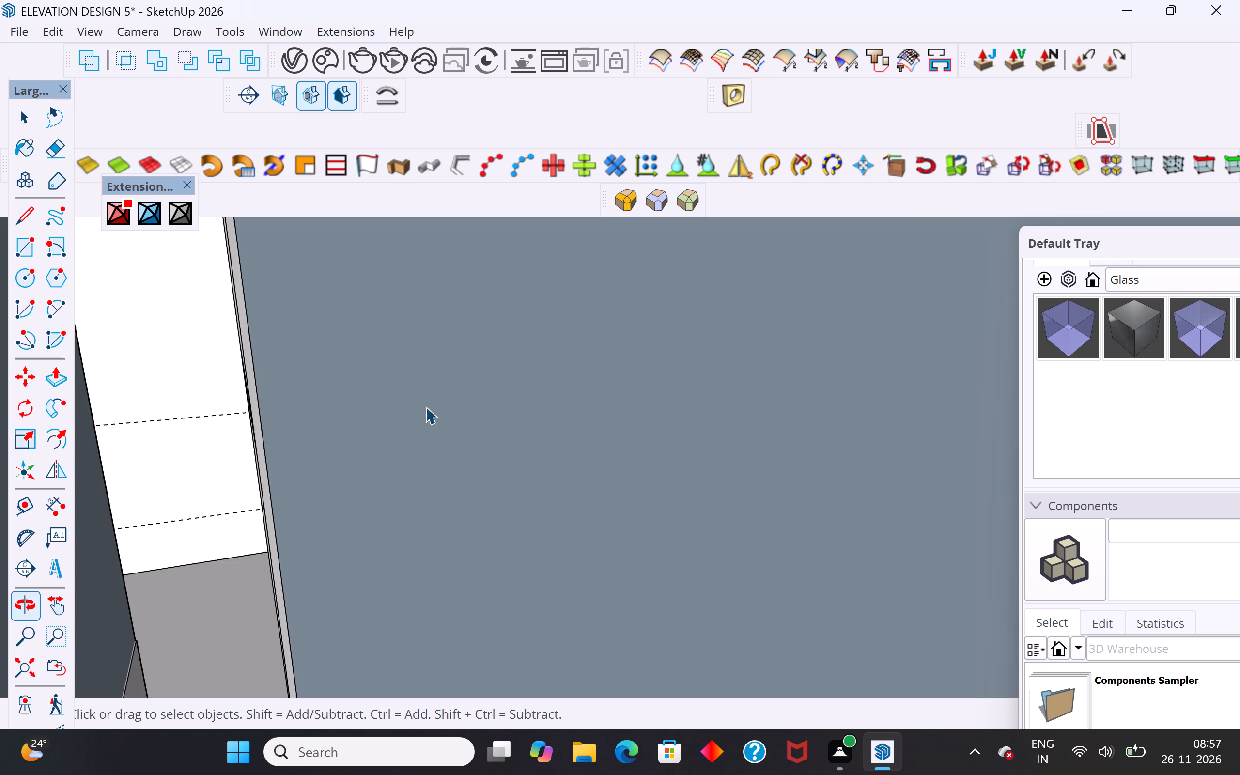
middle_drag(615, 558, 455, 567)
scroll(237, 503, down, 9)
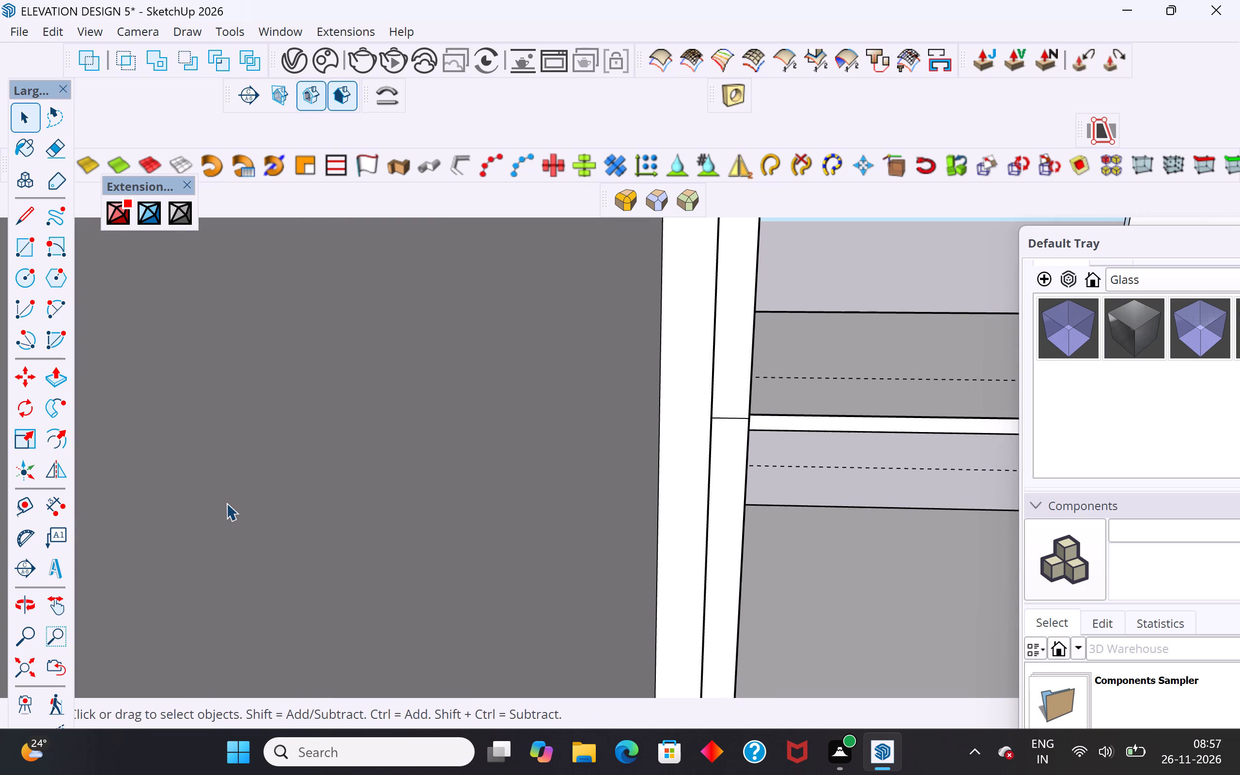
scroll(226, 503, down, 12)
drag(910, 262, 907, 268)
scroll(418, 547, down, 6)
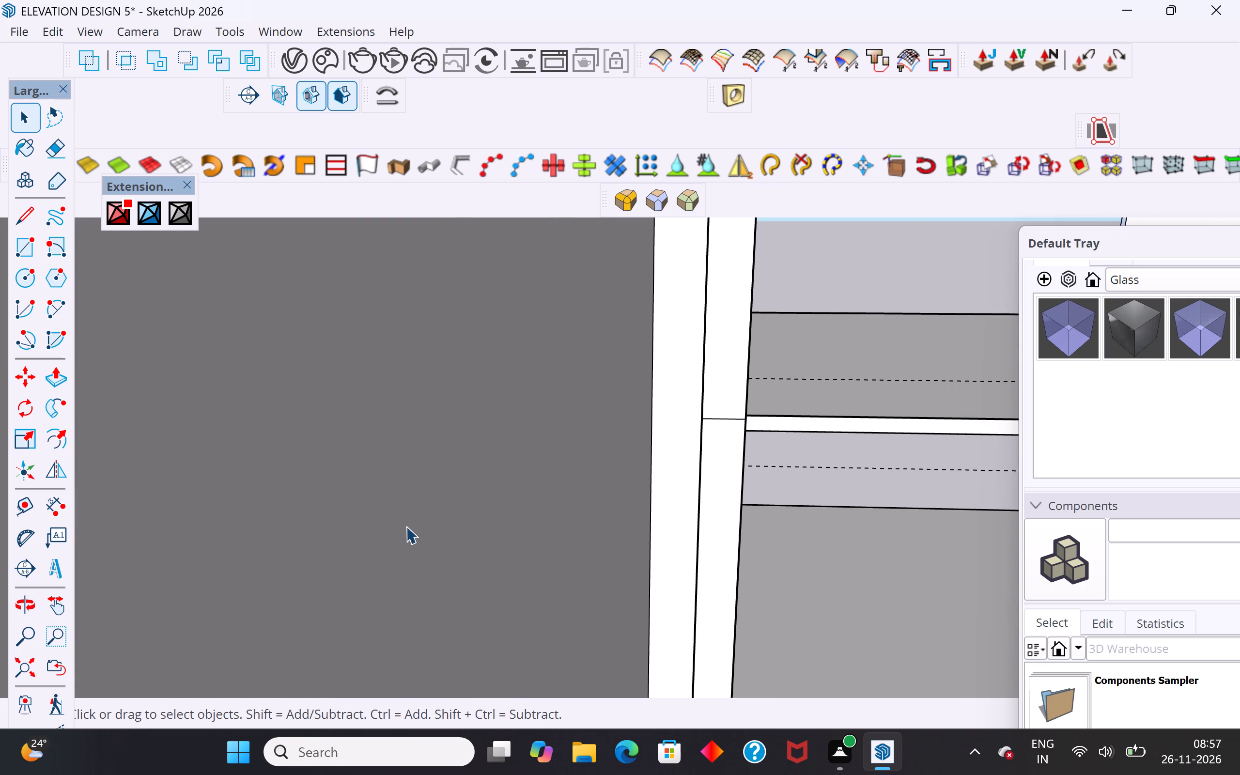
Draw a rectangle across the curved block's opening from the upper guide down to the intermediate slab's top edge.
click(38, 674)
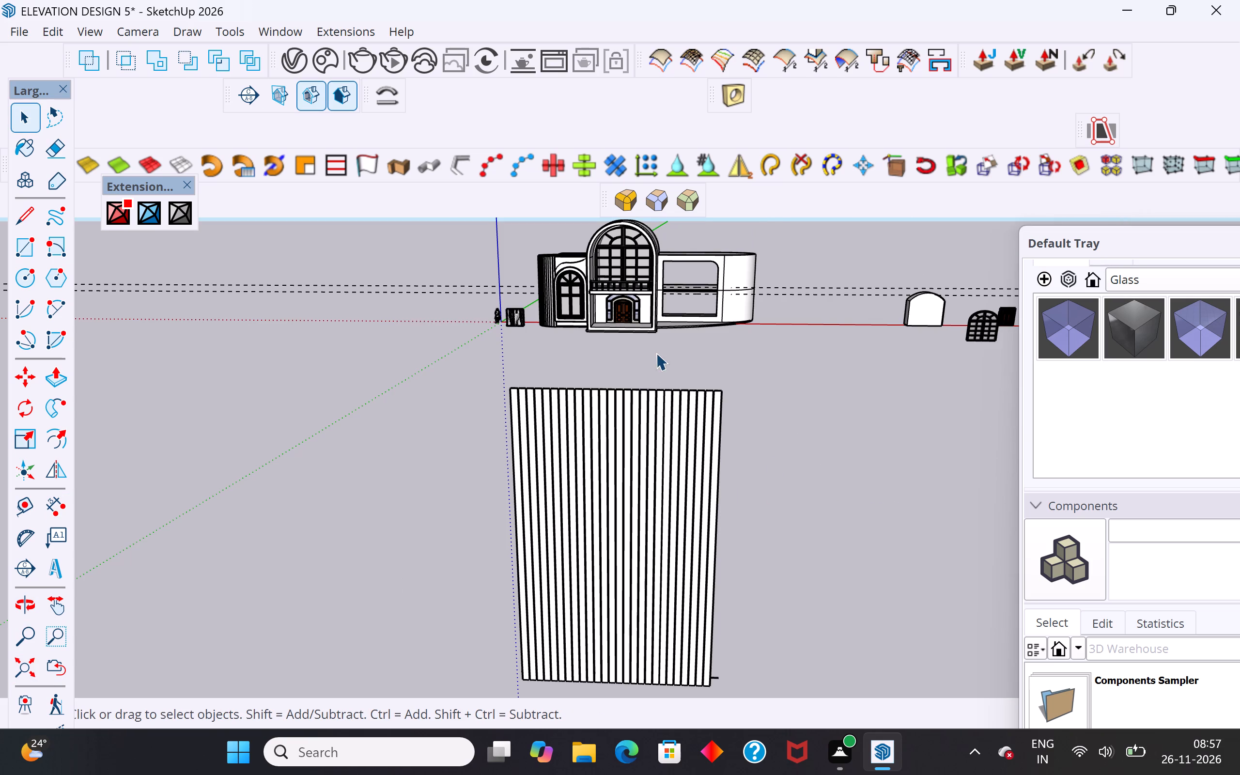
click(662, 342)
scroll(734, 276, up, 16)
scroll(728, 292, down, 1)
scroll(728, 292, up, 3)
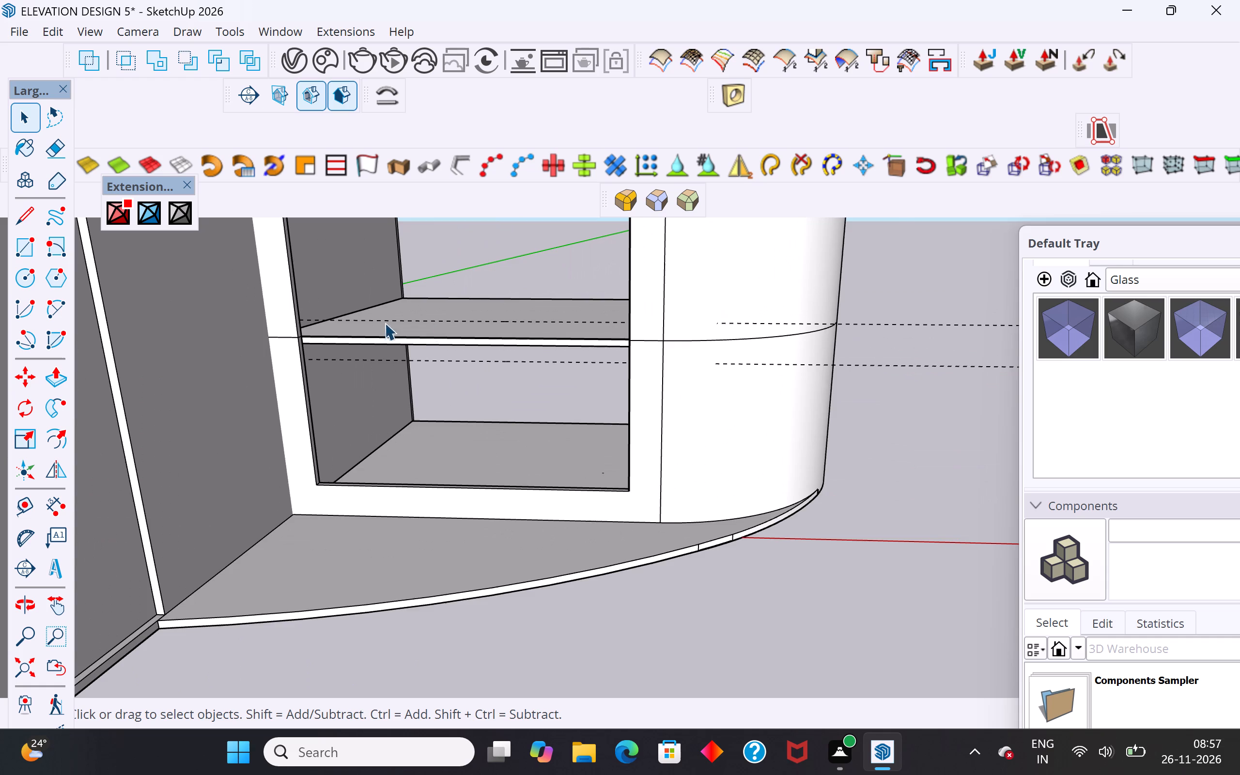
scroll(343, 321, up, 12)
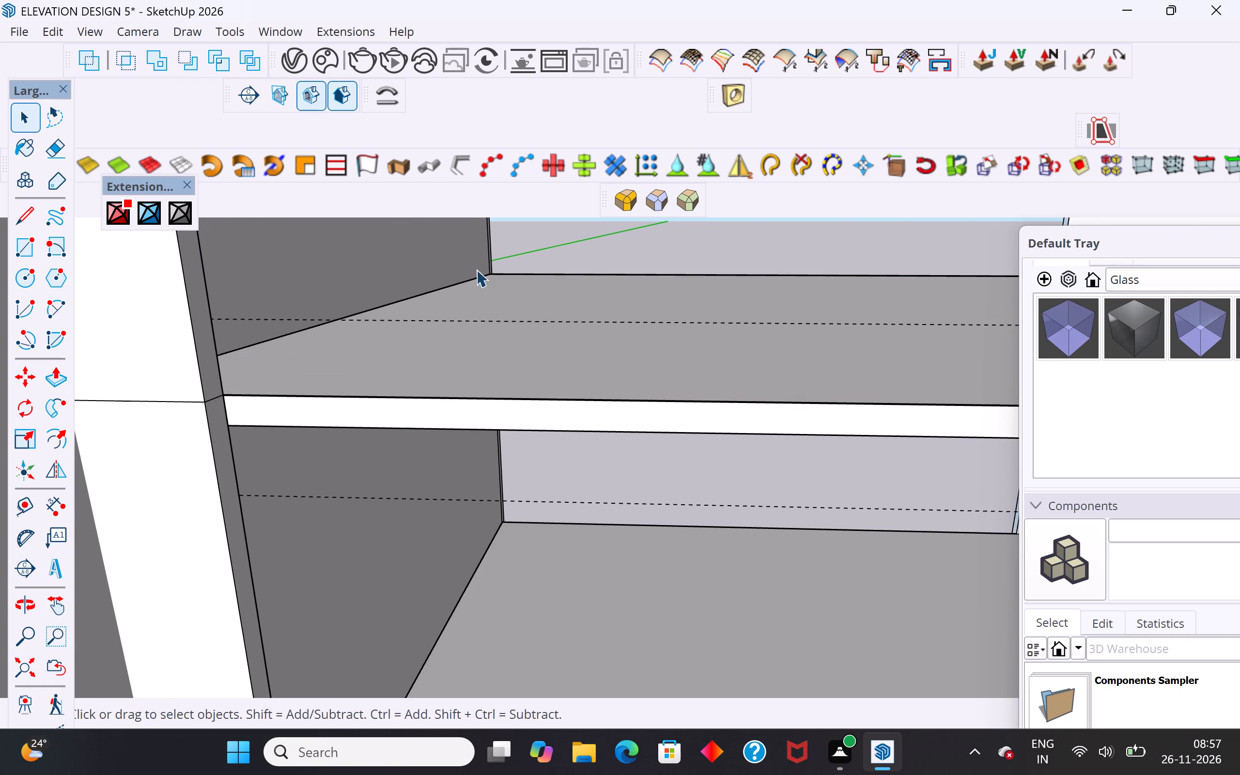
click(21, 244)
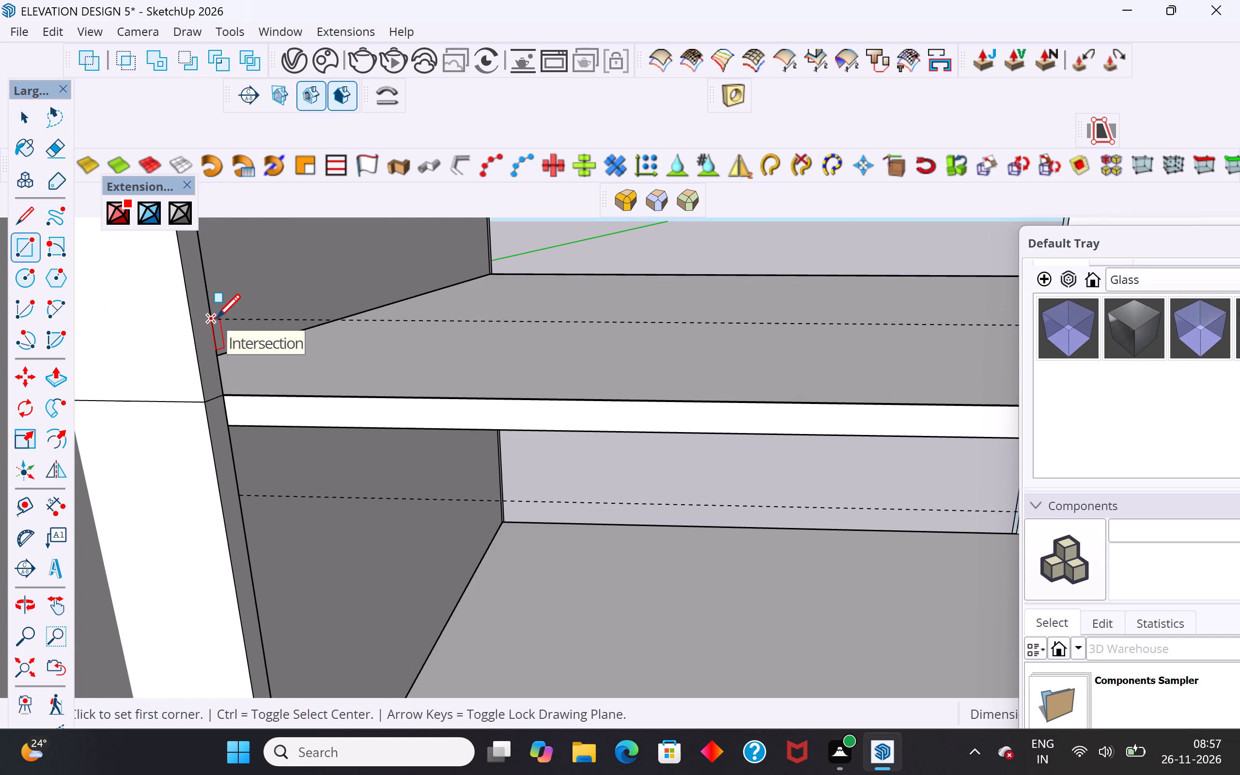
click(217, 320)
scroll(217, 322, down, 9)
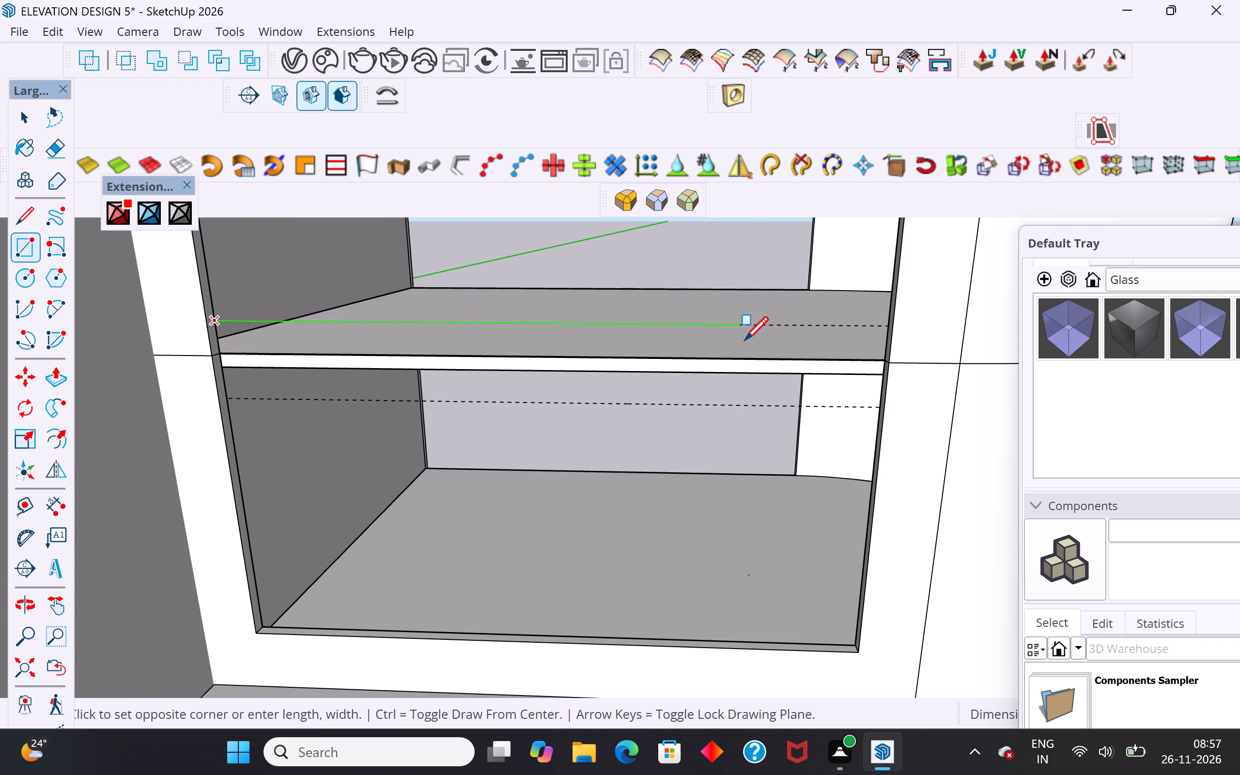
middle_drag(745, 343, 856, 400)
click(949, 391)
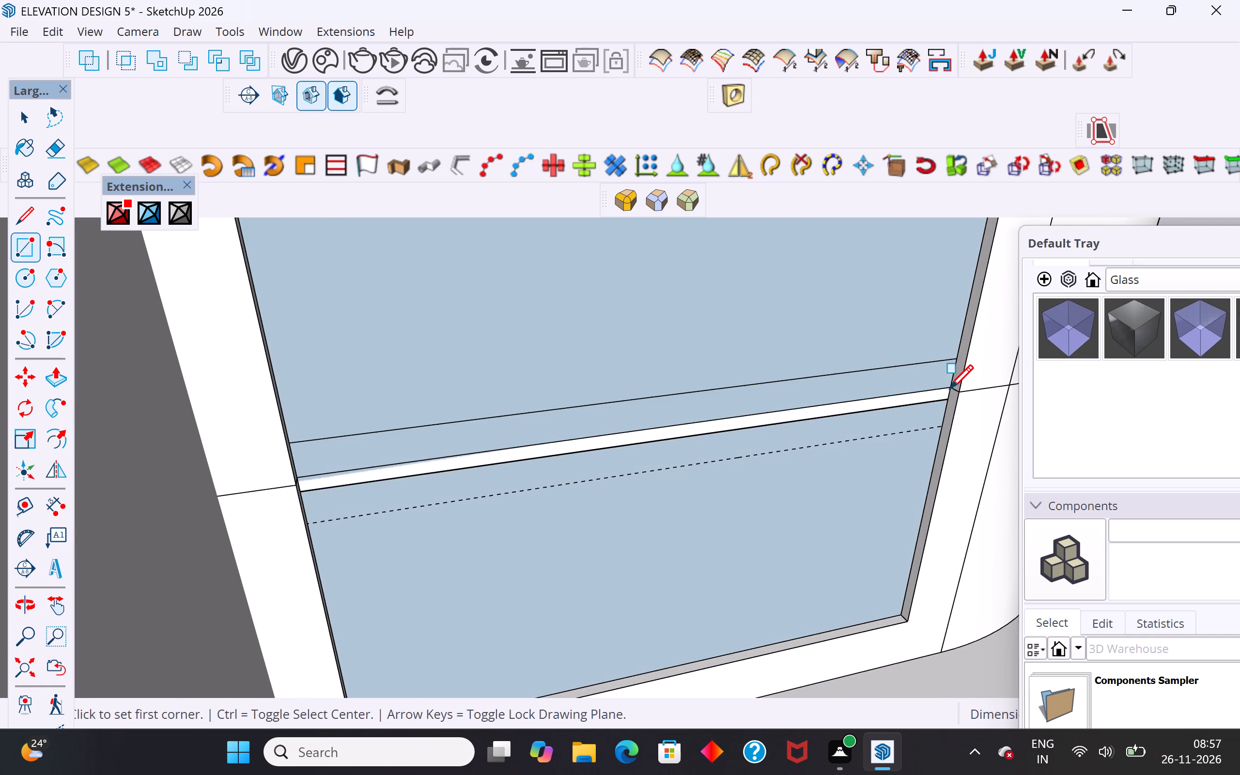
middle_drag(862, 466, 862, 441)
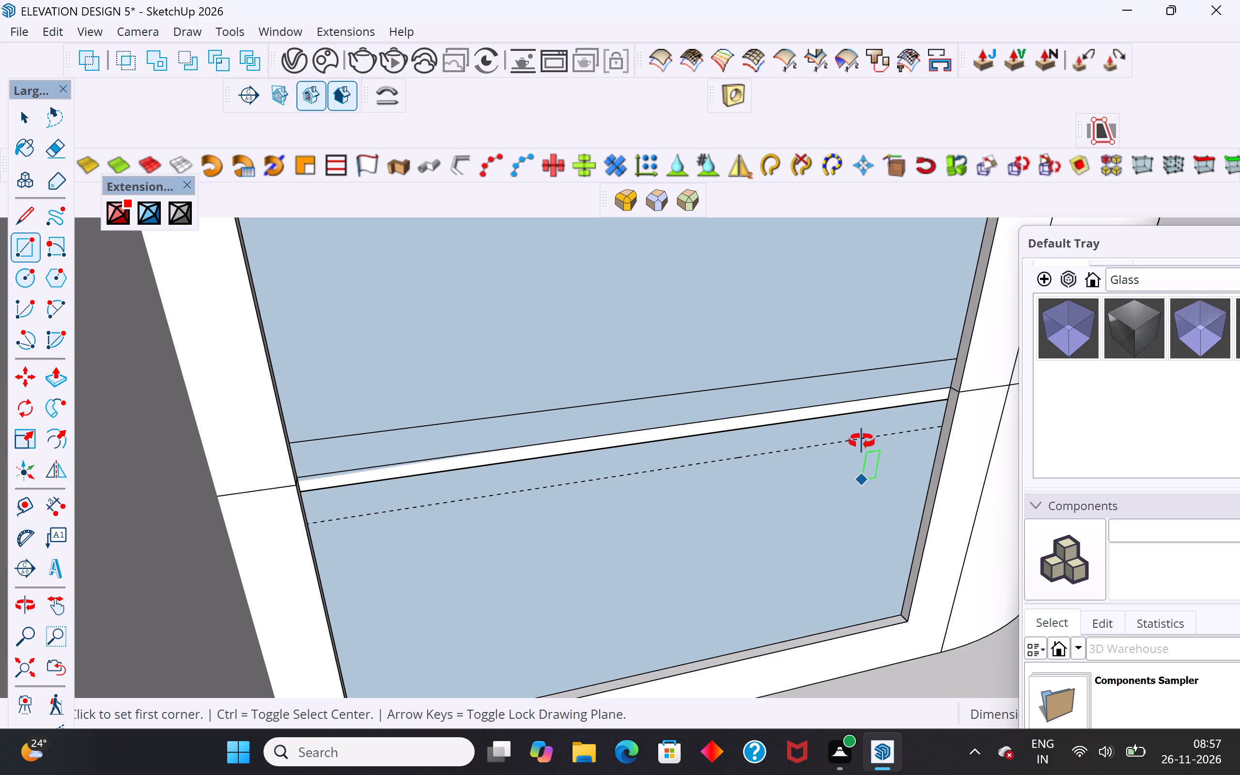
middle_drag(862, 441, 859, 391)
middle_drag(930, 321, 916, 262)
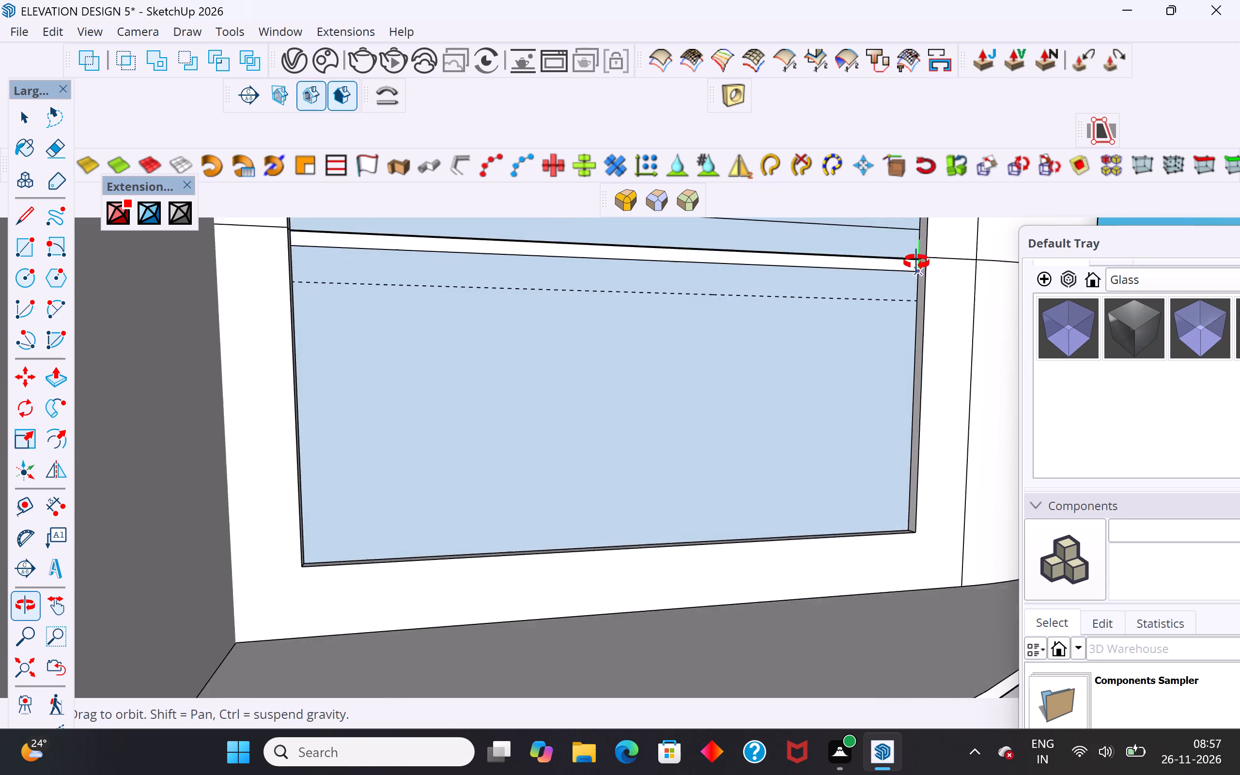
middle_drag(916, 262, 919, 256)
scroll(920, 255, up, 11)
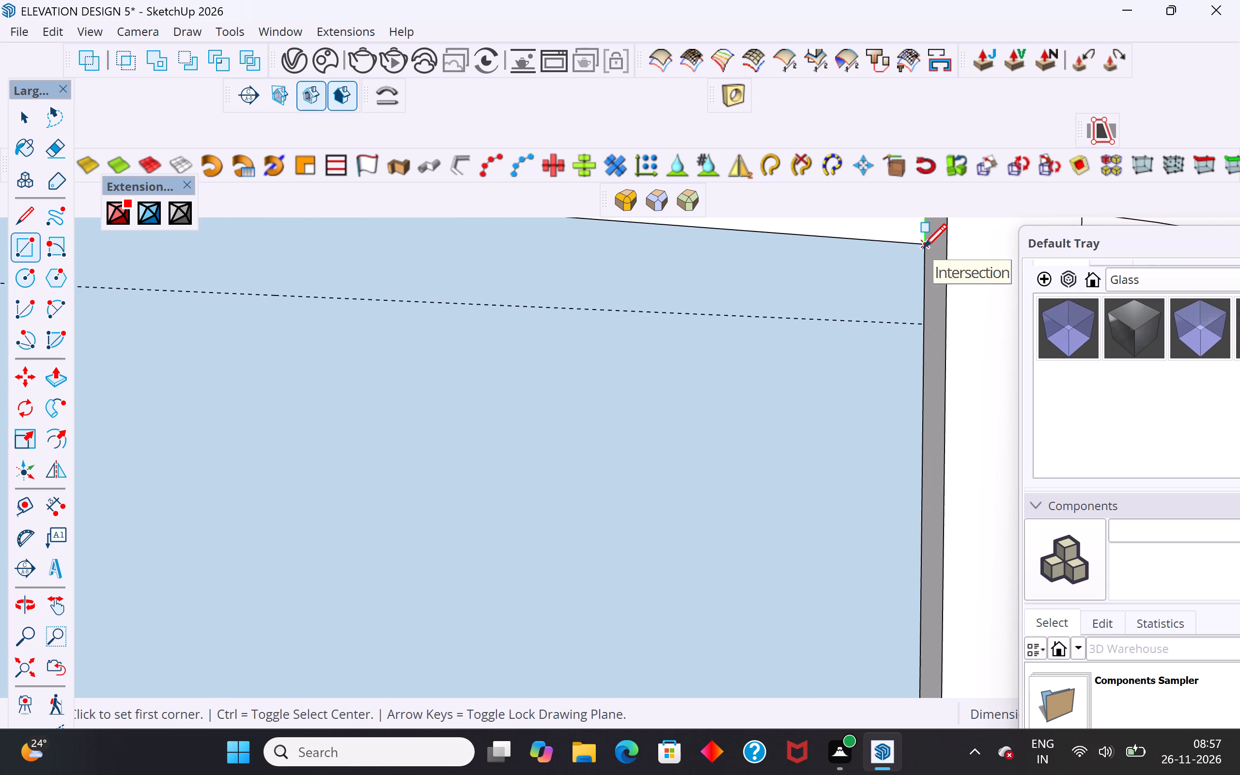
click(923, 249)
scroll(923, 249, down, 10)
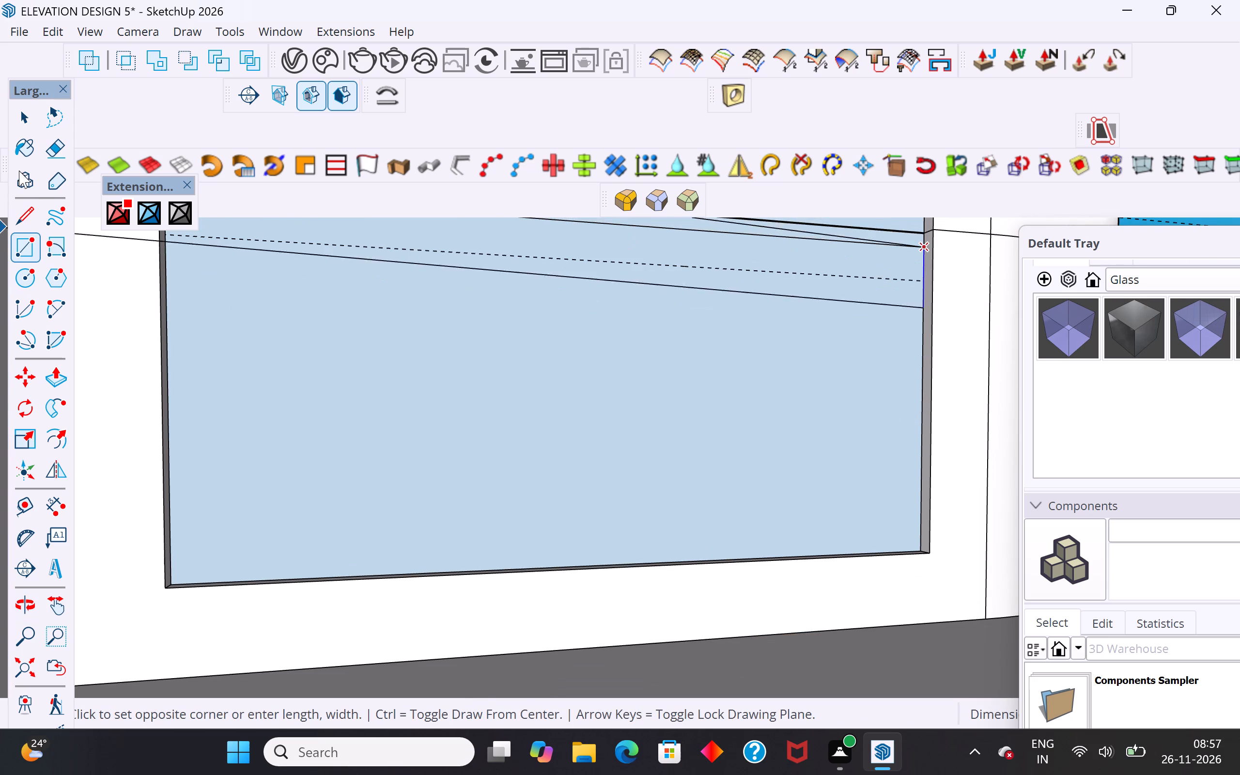
Delete the faces filling the opening below the slab and above the upper strip.
click(27, 113)
click(393, 361)
scroll(516, 623, down, 5)
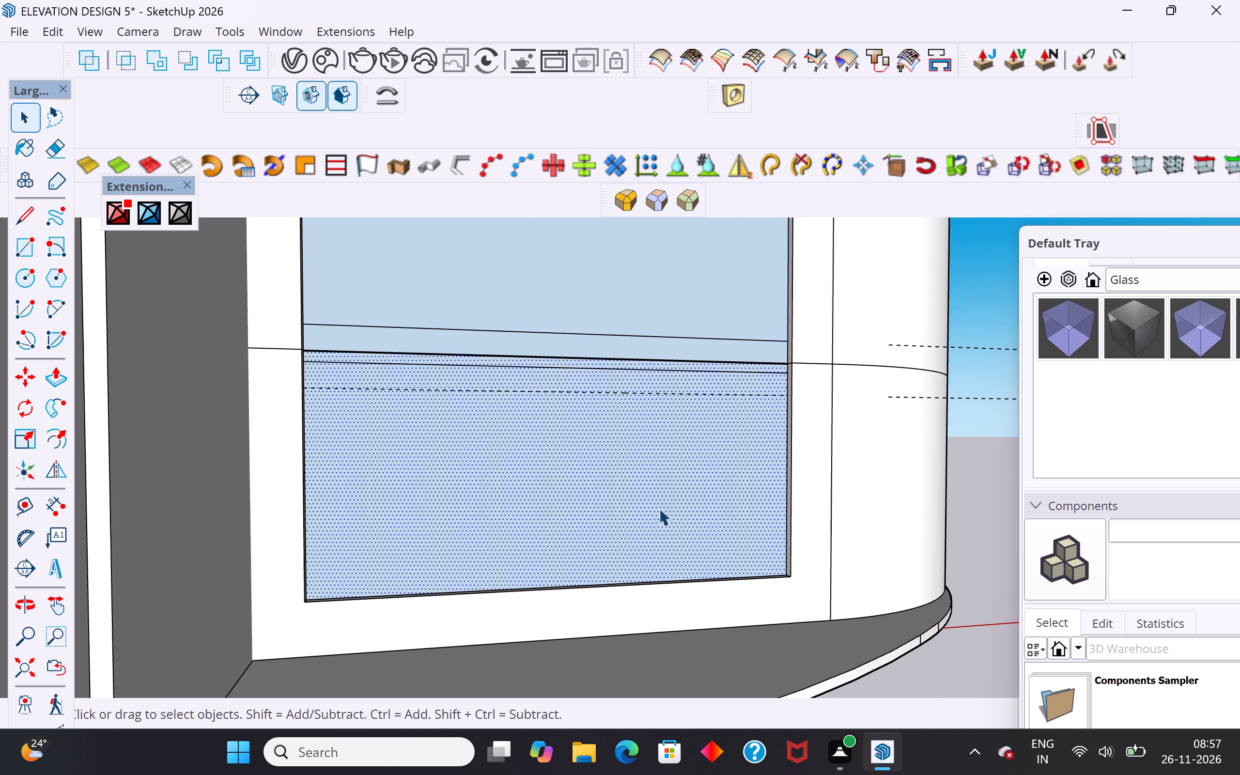
middle_drag(690, 445, 689, 478)
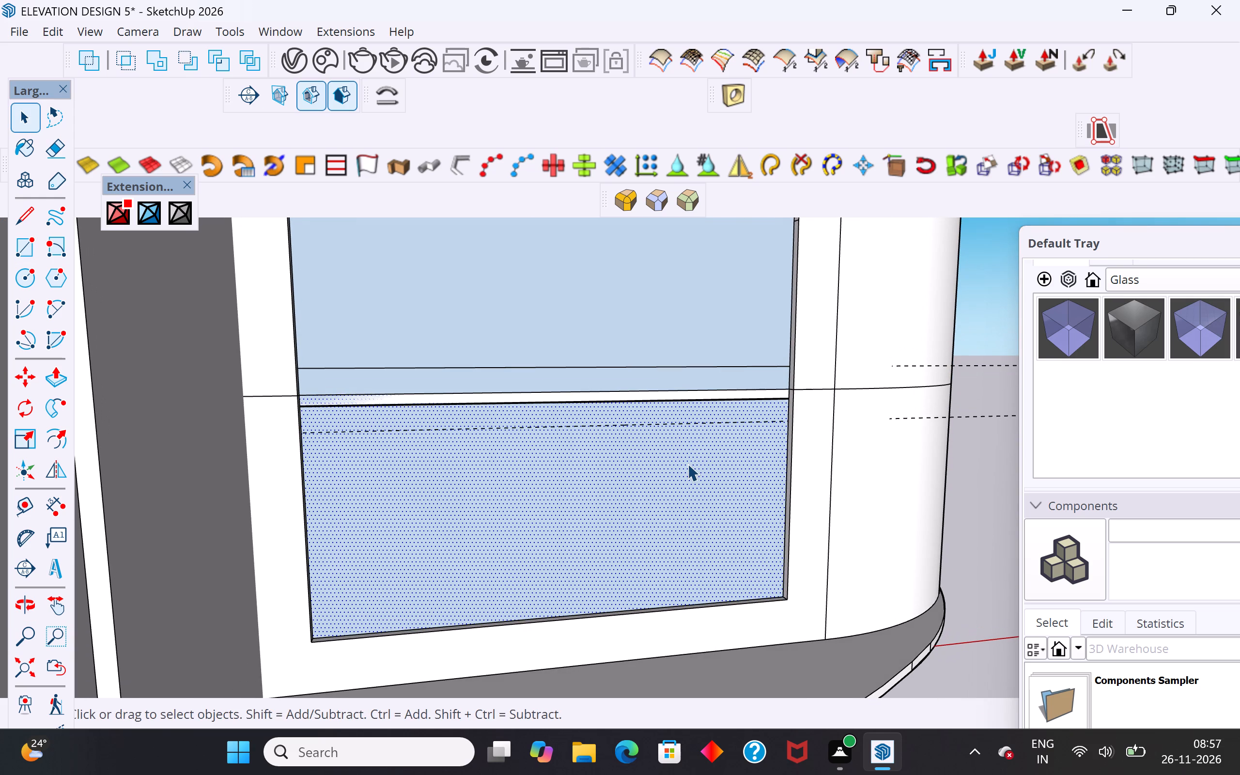
key(Delete)
scroll(676, 525, down, 2)
click(685, 358)
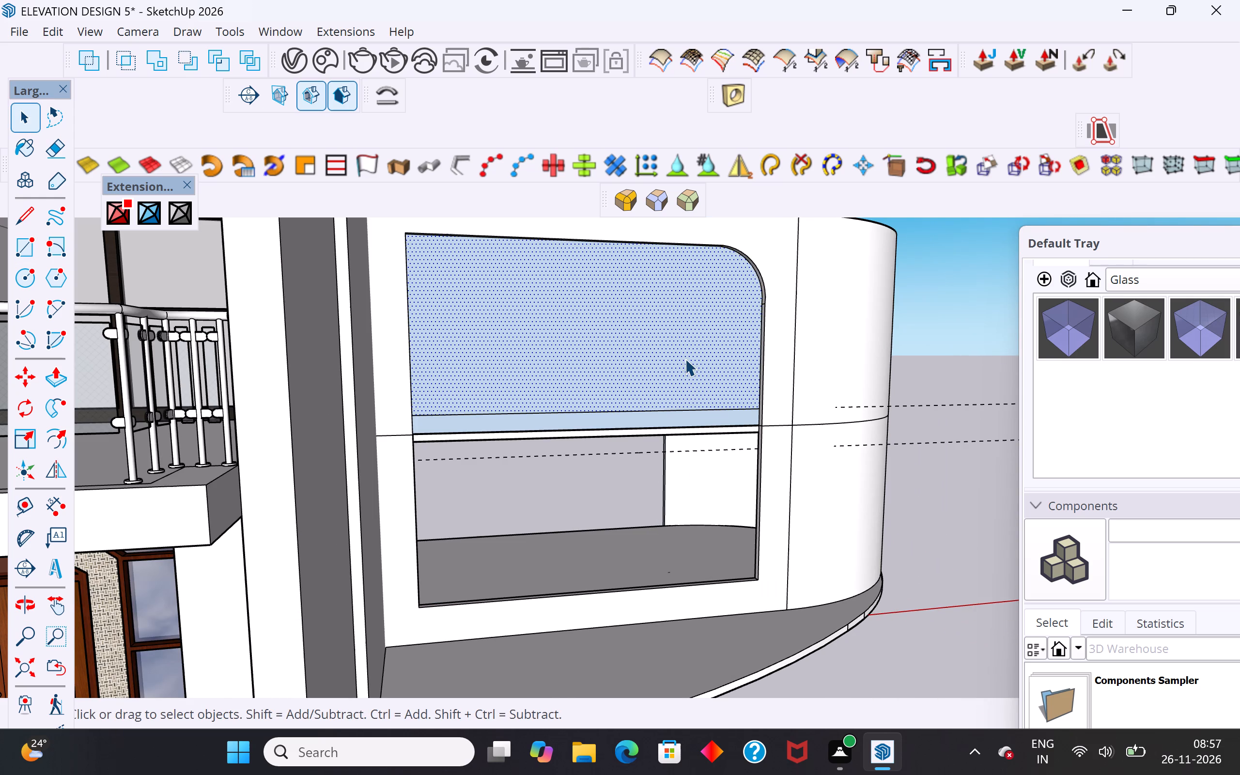
key(Delete)
Draw a rectangle across the opening from the slab's bottom edge down to the lower guide.
scroll(735, 408, up, 5)
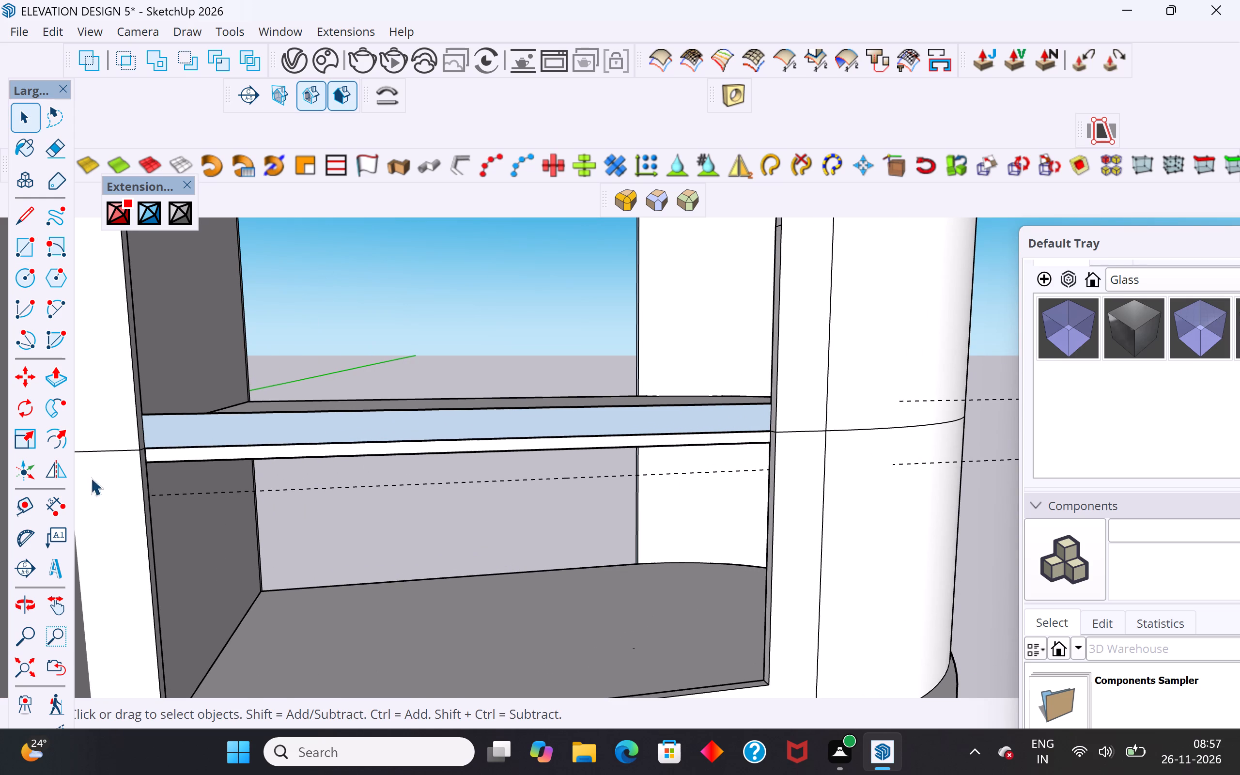
click(33, 248)
scroll(700, 524, up, 2)
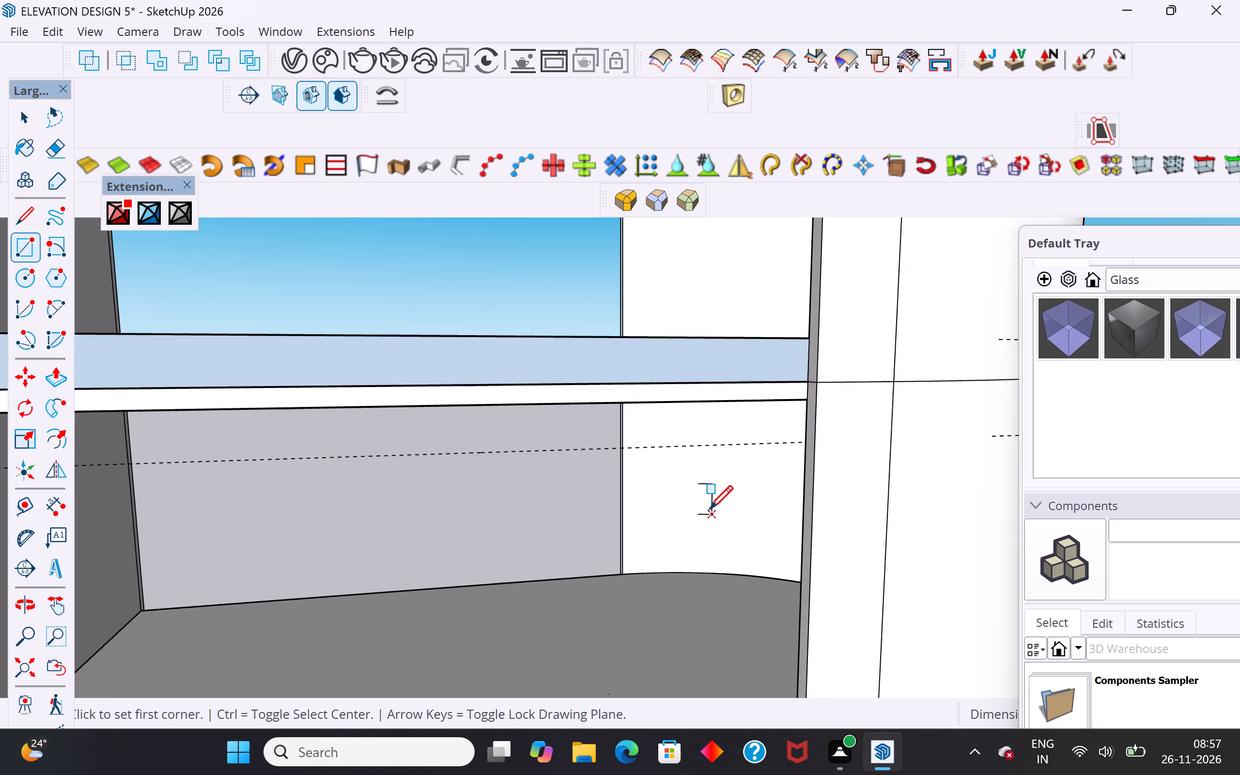
scroll(709, 511, up, 2)
scroll(709, 518, down, 3)
middle_drag(710, 520, 811, 486)
middle_drag(891, 440, 879, 466)
scroll(904, 430, up, 3)
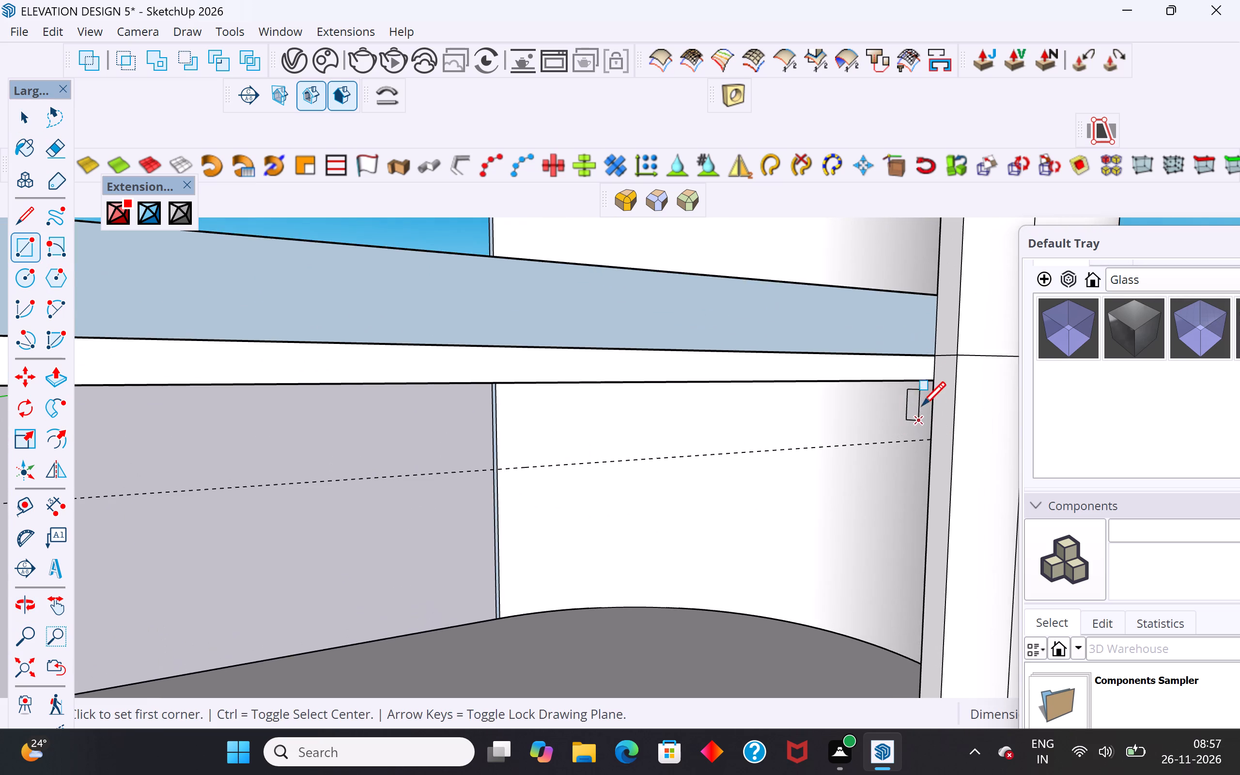
scroll(922, 407, up, 3)
click(948, 345)
scroll(940, 380, down, 2)
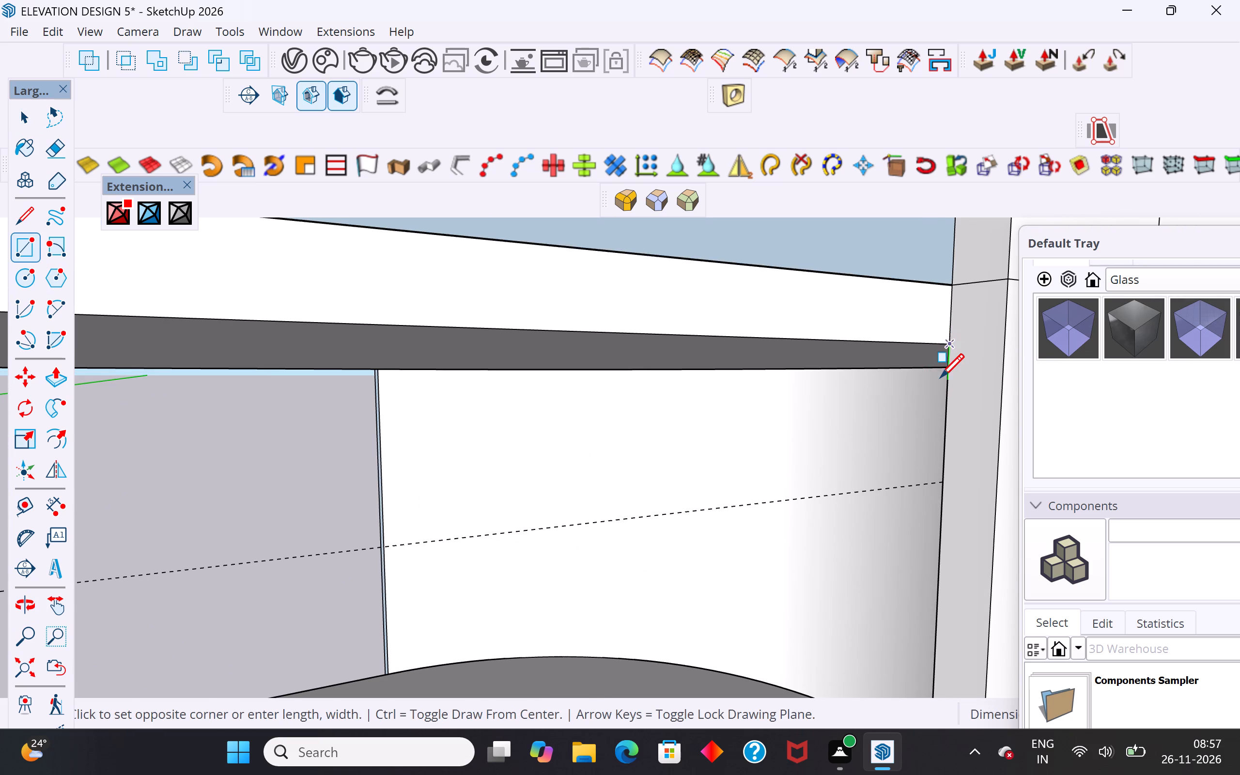
scroll(940, 380, down, 8)
middle_drag(939, 382, 829, 416)
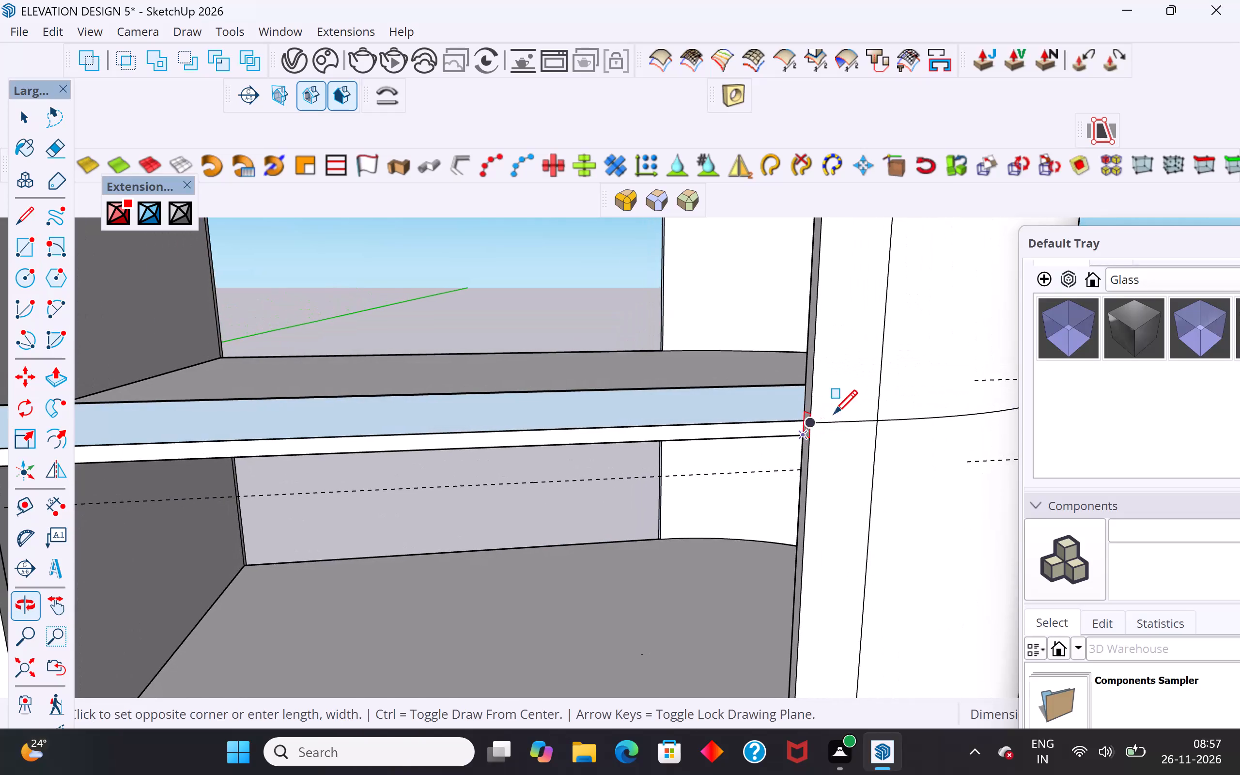
scroll(854, 418, down, 6)
scroll(423, 462, up, 11)
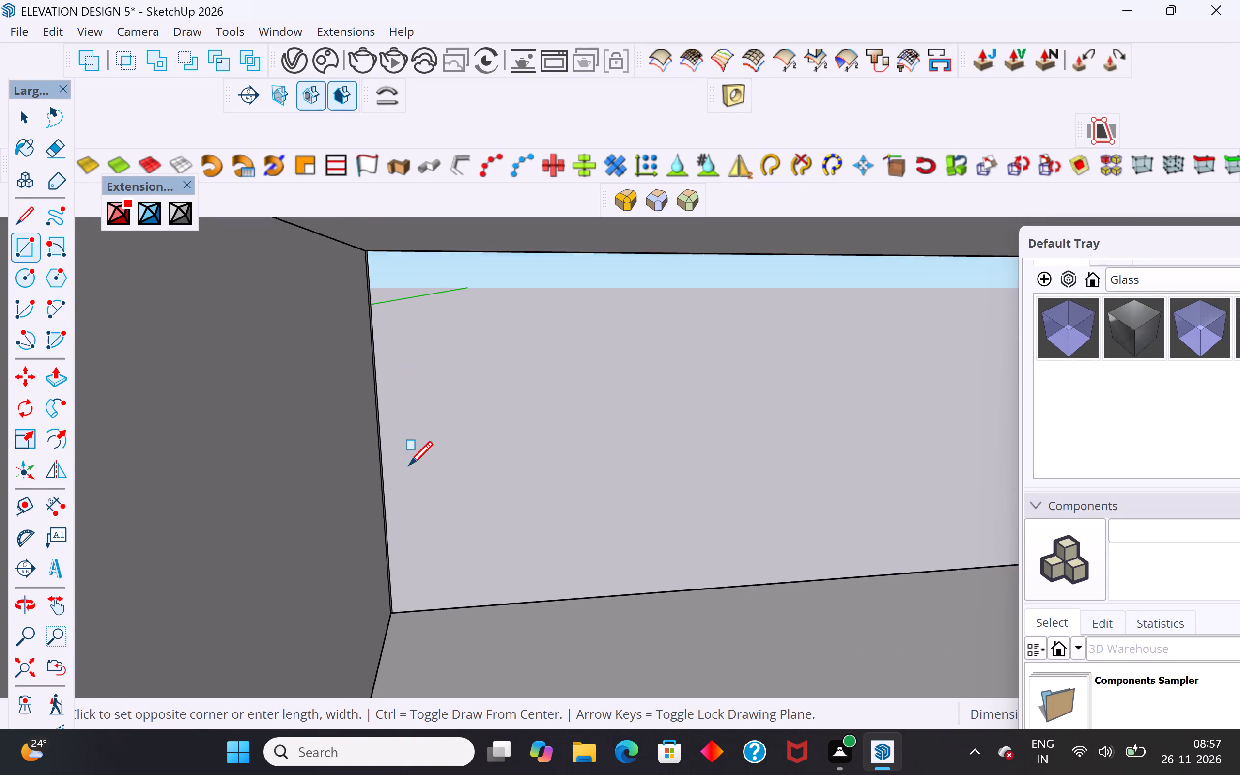
scroll(421, 481, down, 5)
click(325, 491)
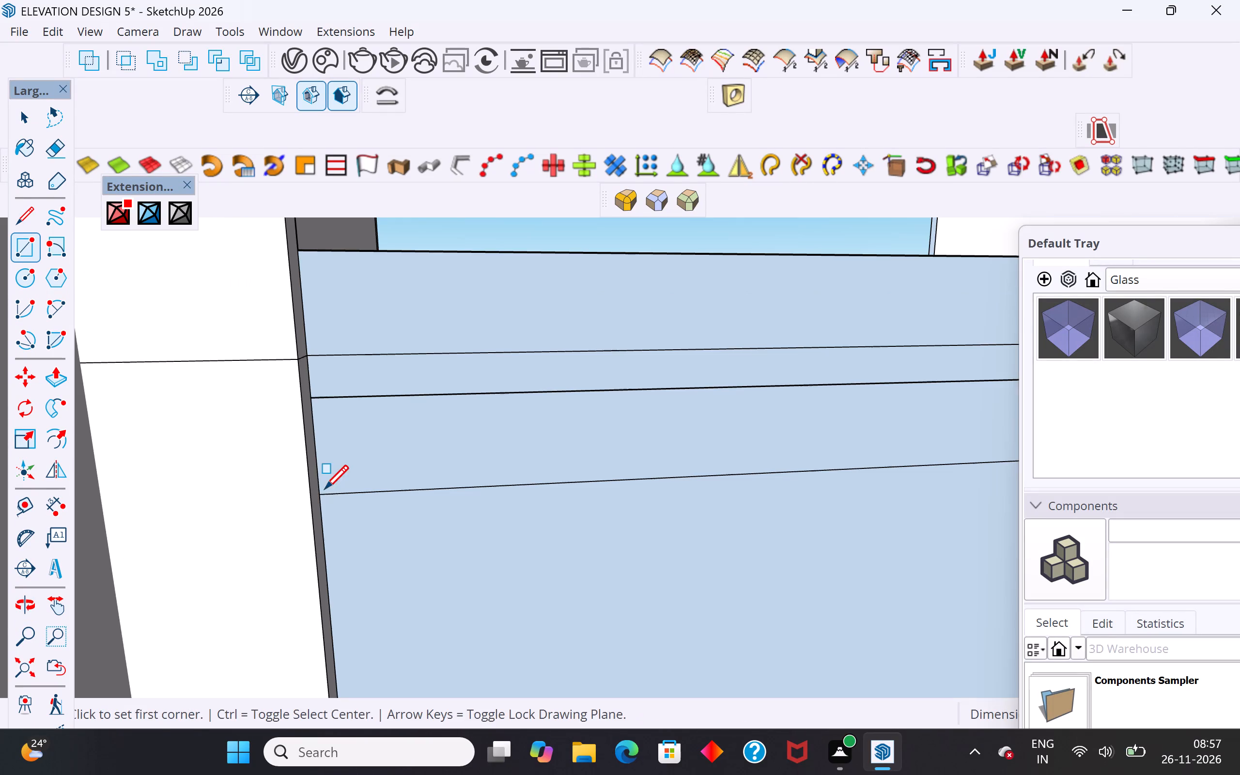
Delete the face filling the opening below the lower strip.
click(17, 117)
click(482, 622)
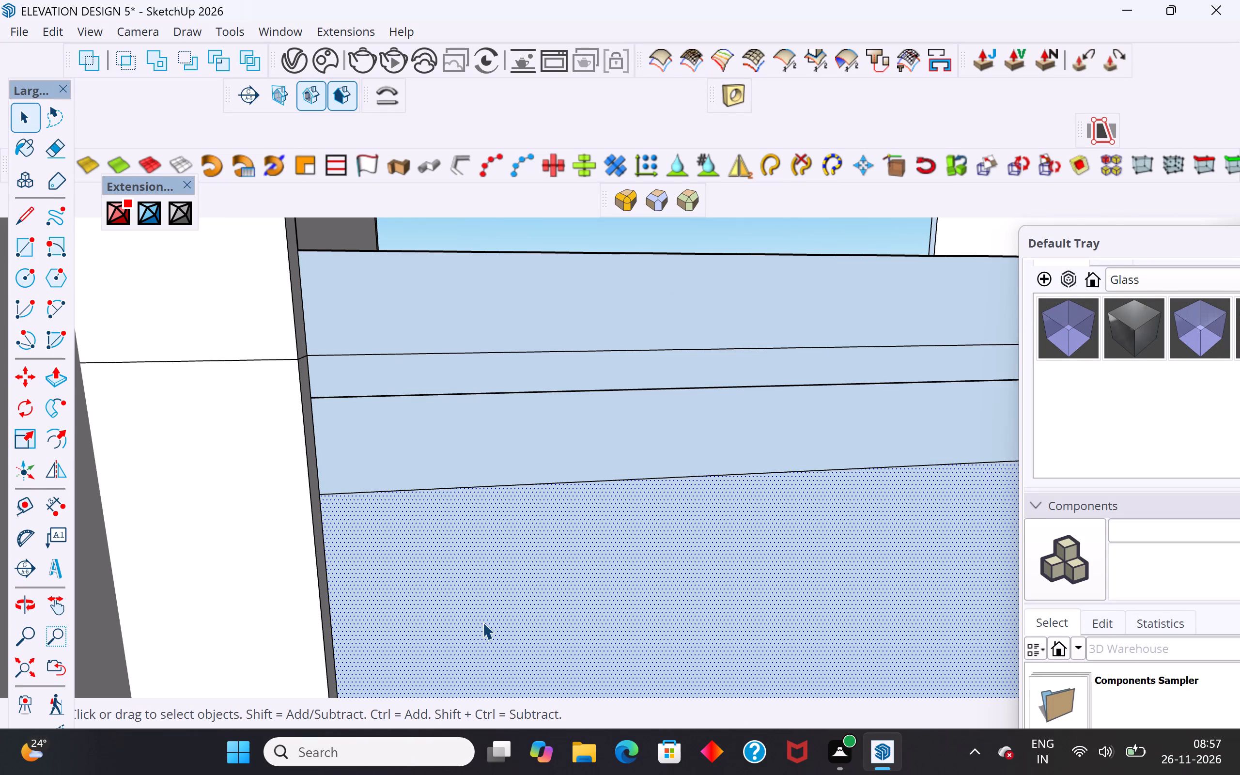
key(Delete)
Push/Pull the upper strip's face outward until it is flush with the wall's outer face.
scroll(502, 667, down, 4)
middle_drag(685, 545, 632, 526)
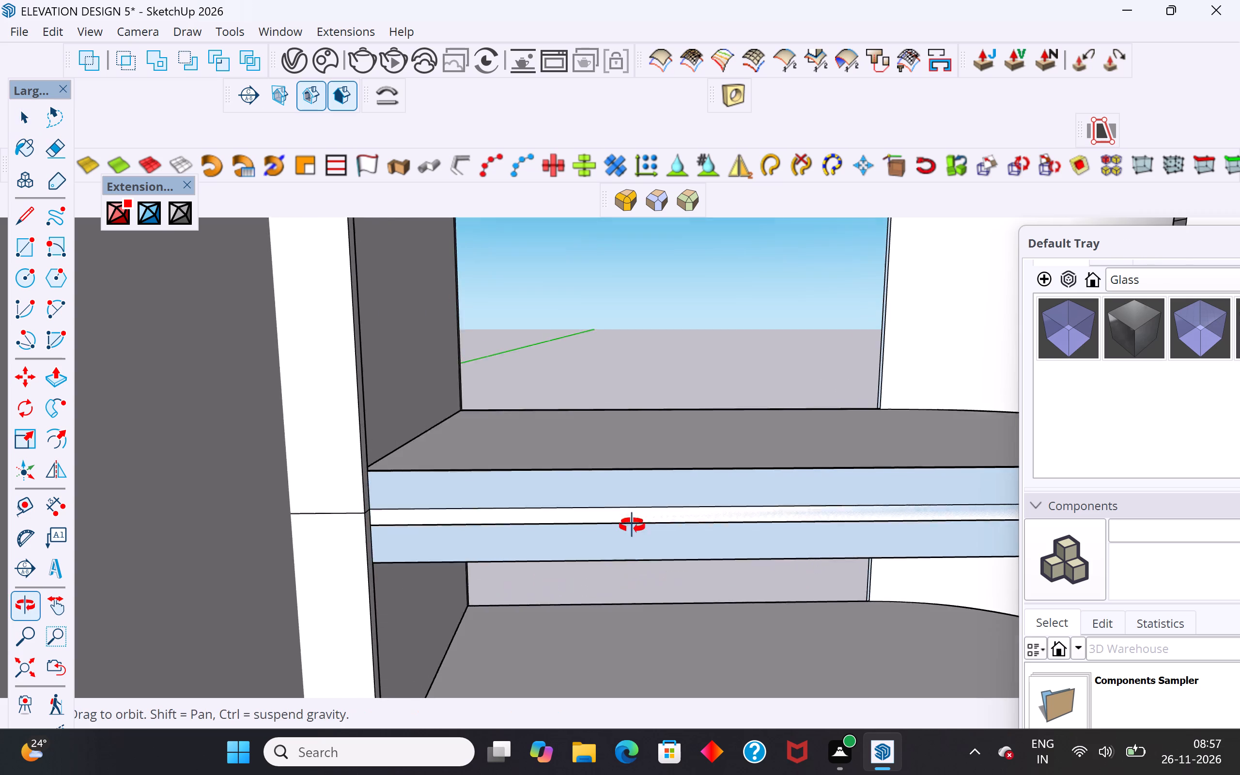
middle_drag(632, 526, 623, 526)
scroll(625, 526, up, 3)
click(525, 457)
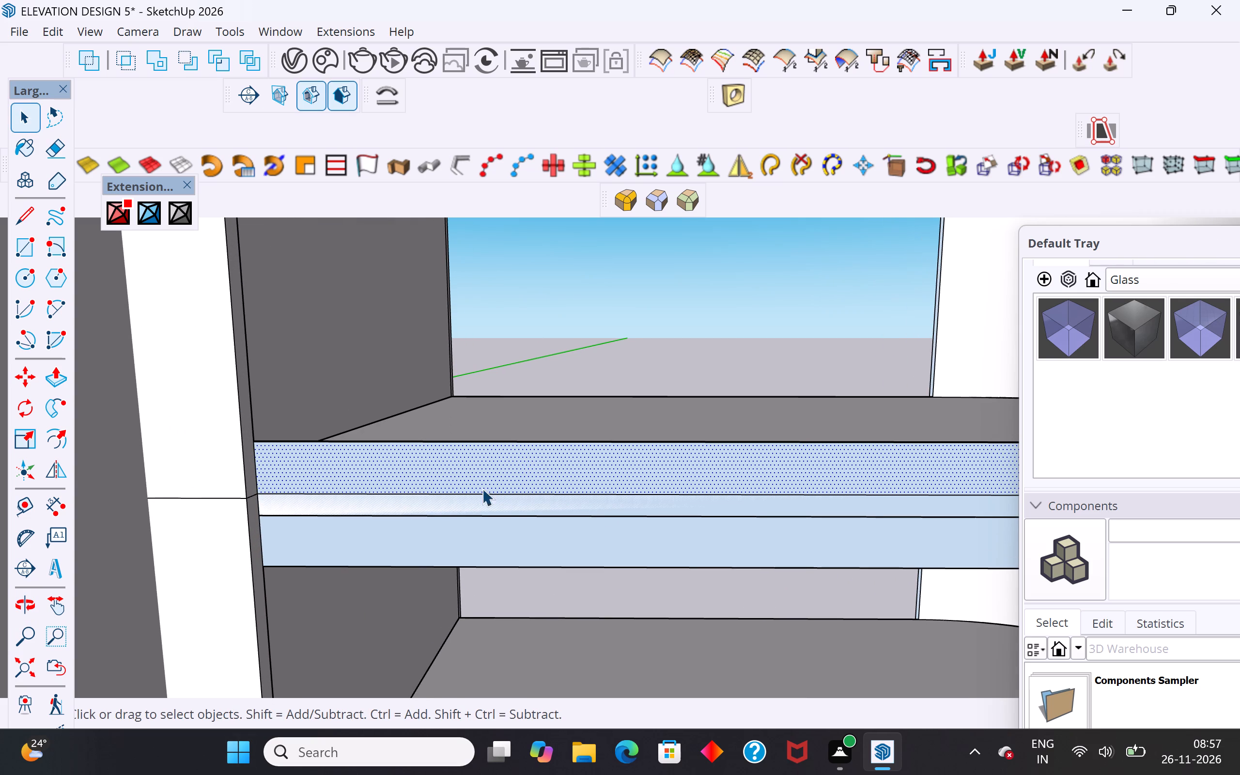
click(68, 380)
scroll(239, 491, up, 7)
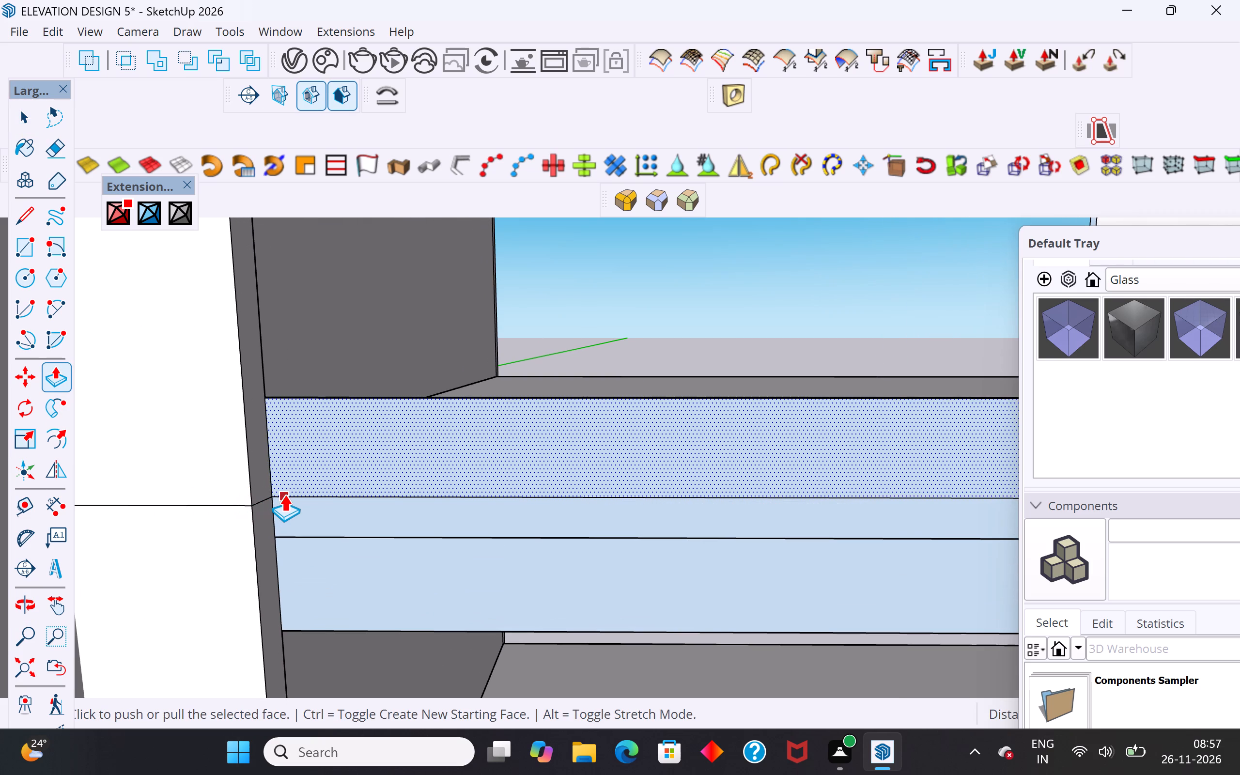
click(276, 493)
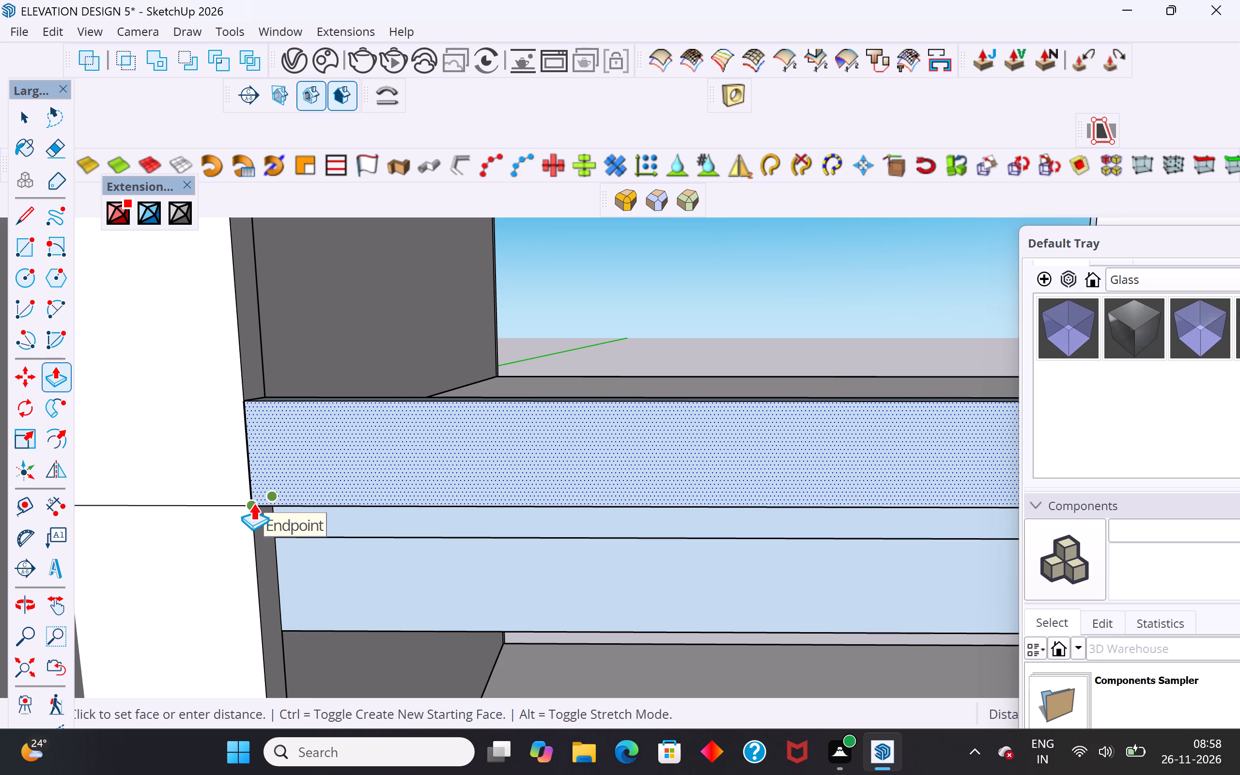
click(253, 503)
Examine the extruded upper strip from above and inside the curved block, and clear the selection.
middle_drag(424, 488, 426, 620)
scroll(275, 406, down, 5)
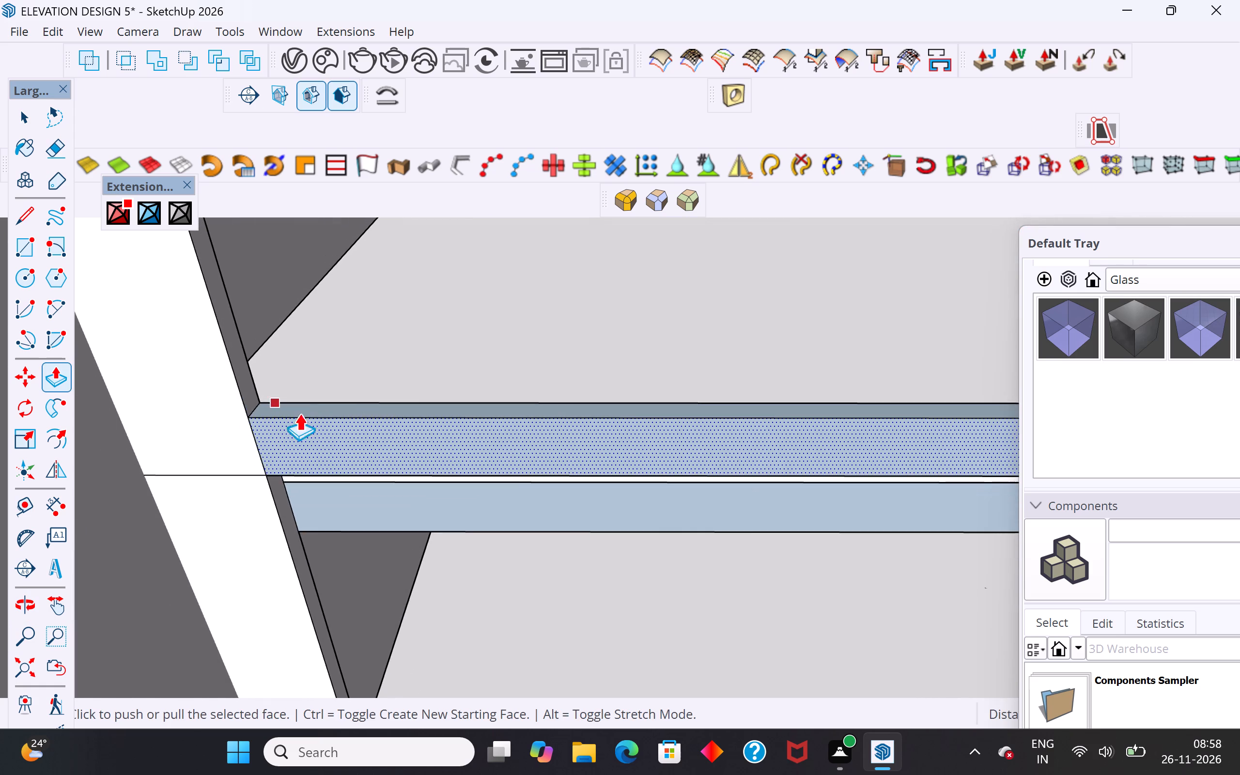
middle_drag(564, 403, 0, 404)
middle_drag(655, 395, 502, 355)
scroll(904, 524, down, 10)
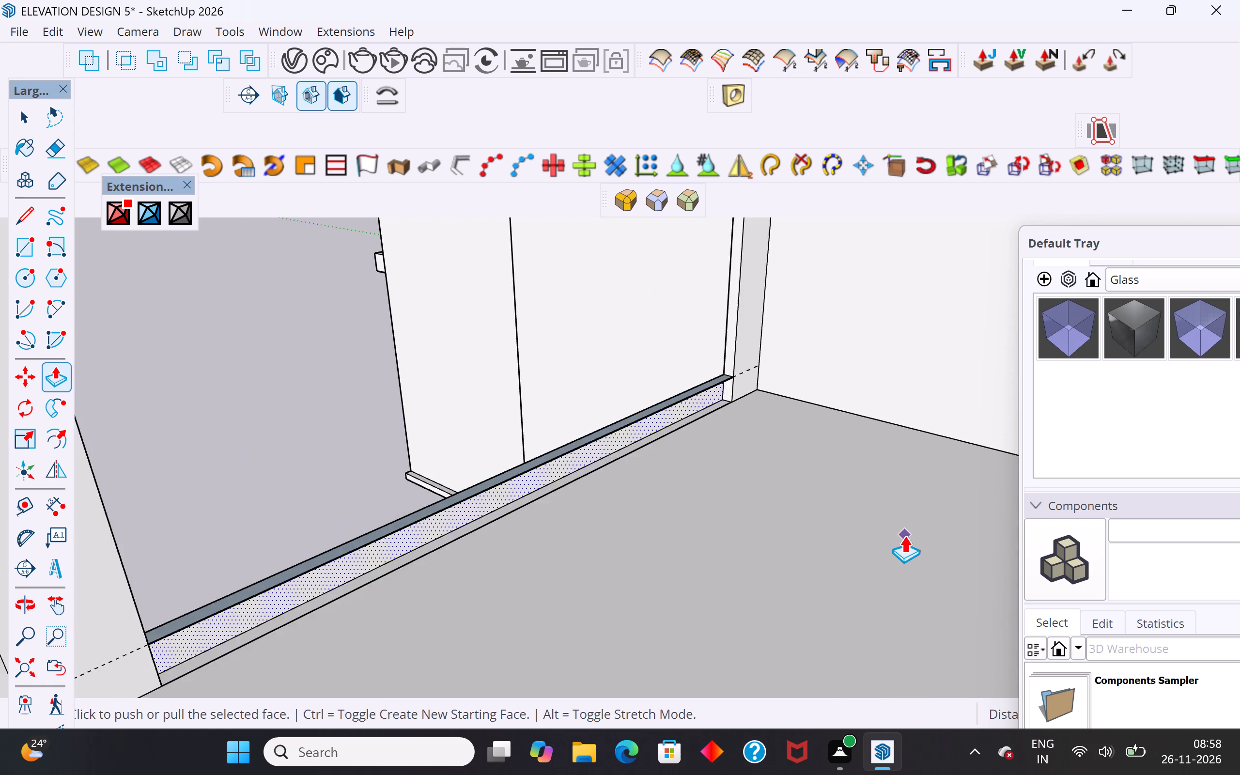
scroll(904, 535, down, 3)
click(25, 665)
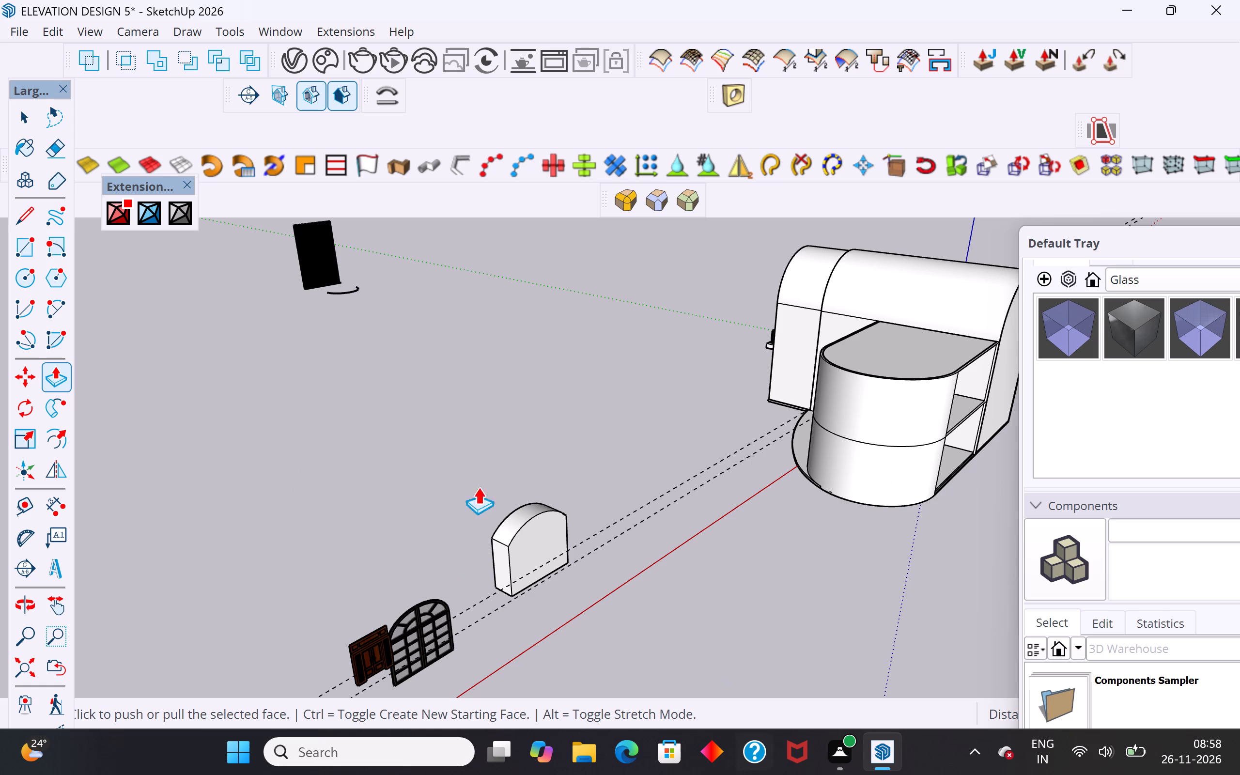
click(17, 126)
click(358, 403)
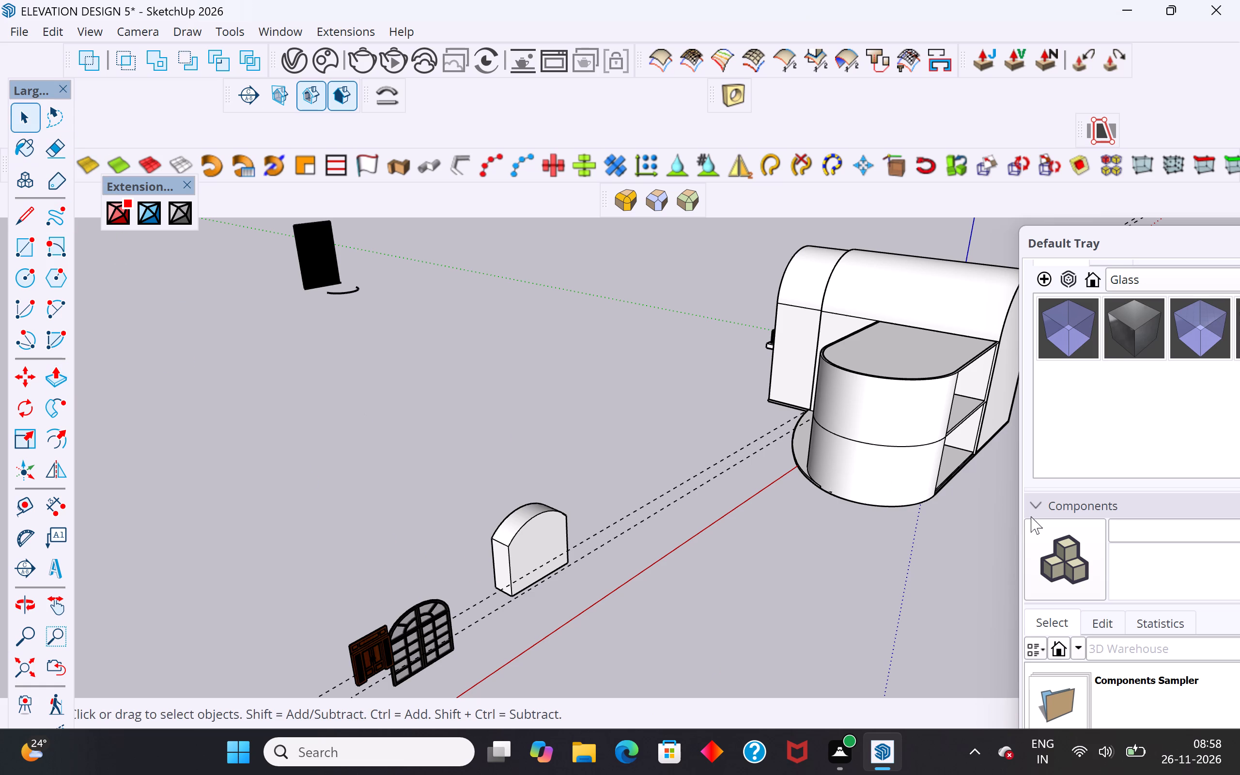
Draw a rectangle on the wall's inner side across the upper opening, from the slab's top edge up to the upper guide.
middle_drag(834, 480, 574, 399)
scroll(926, 374, up, 6)
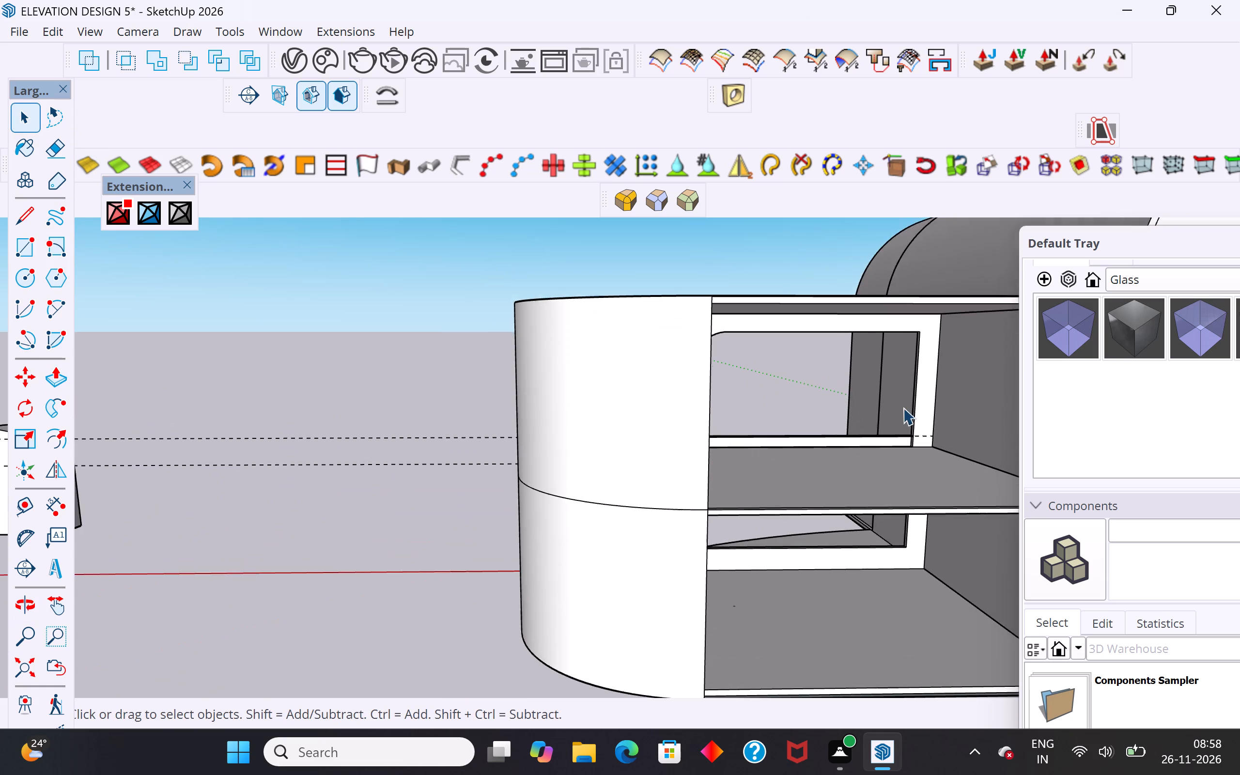
scroll(903, 407, up, 6)
middle_drag(933, 452, 832, 475)
scroll(639, 440, up, 3)
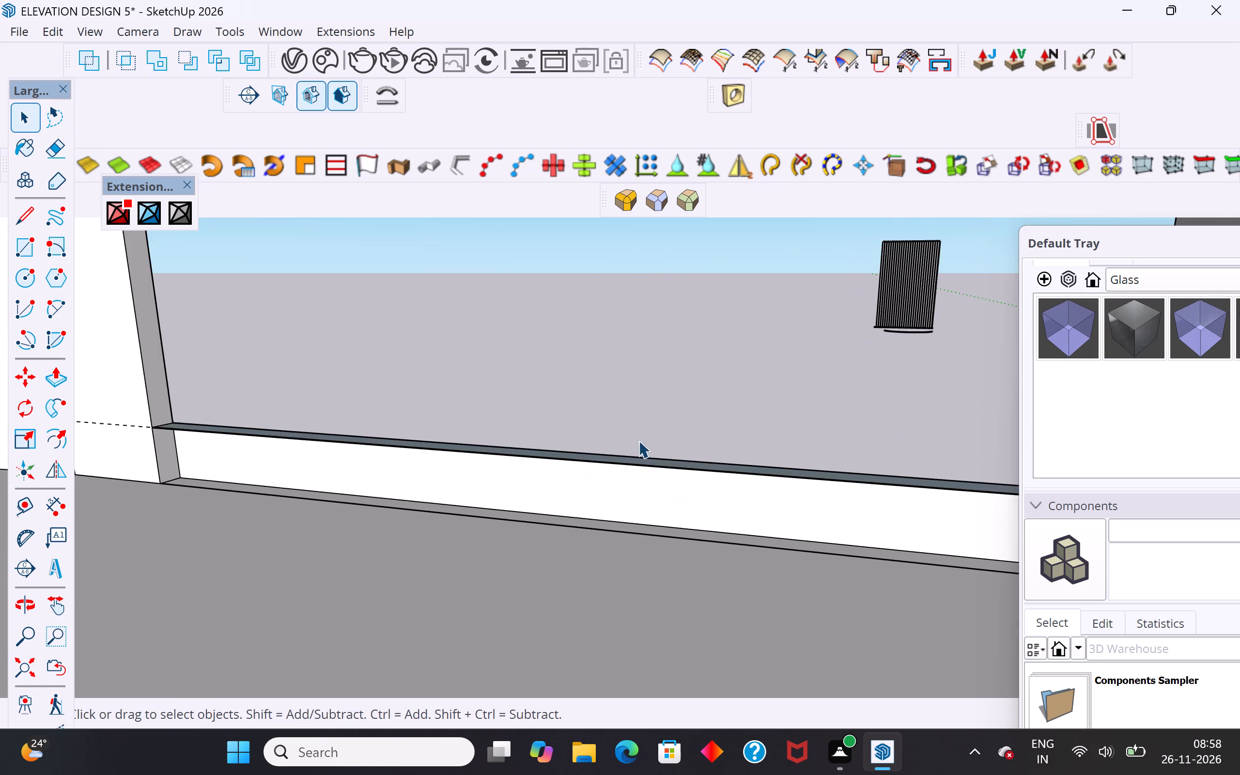
scroll(615, 469, down, 4)
scroll(460, 521, down, 4)
middle_drag(460, 538, 620, 558)
scroll(560, 524, up, 1)
scroll(398, 487, down, 3)
middle_drag(736, 510, 738, 487)
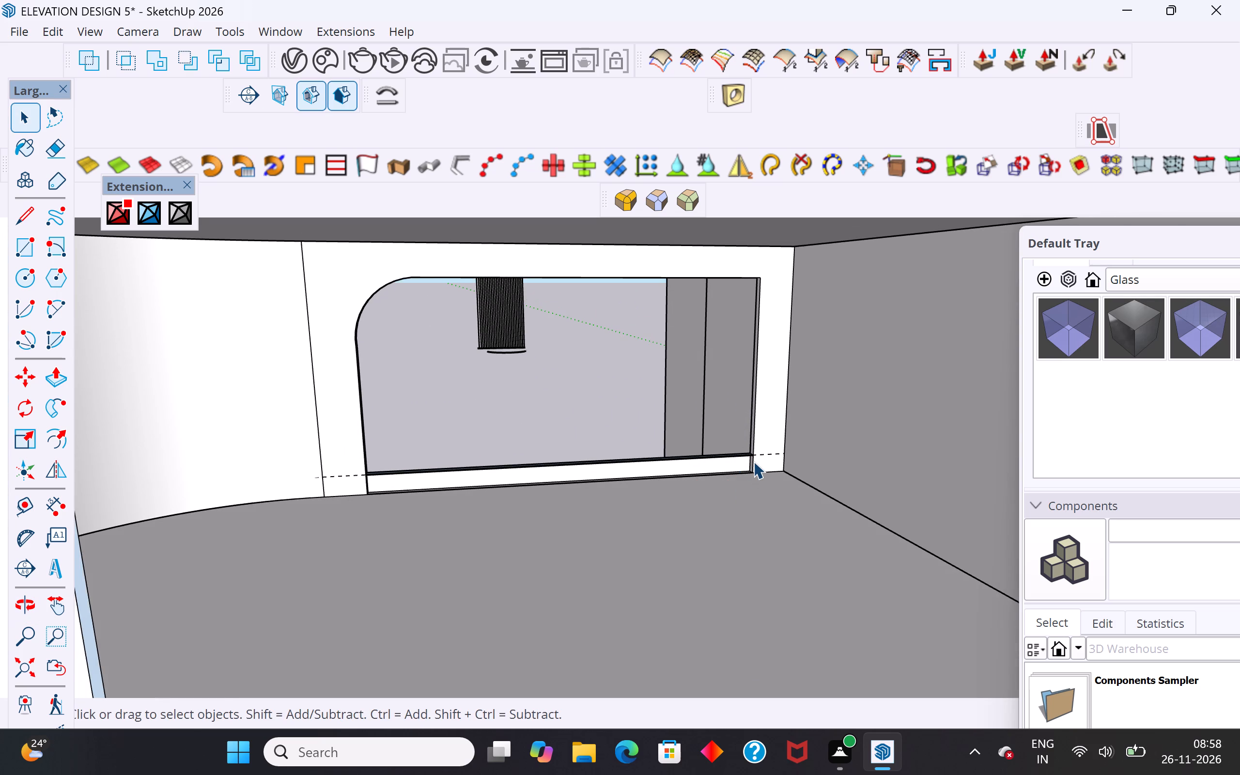
scroll(753, 461, up, 1)
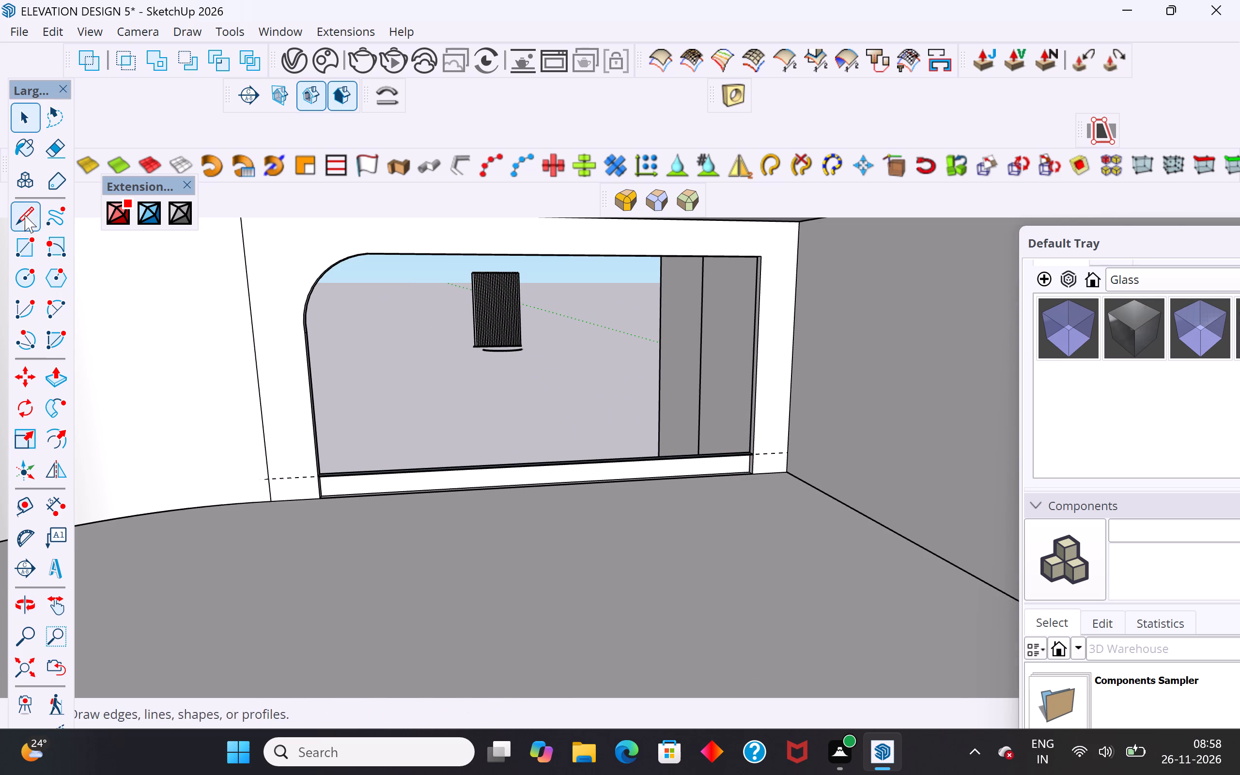
click(20, 253)
scroll(750, 468, up, 3)
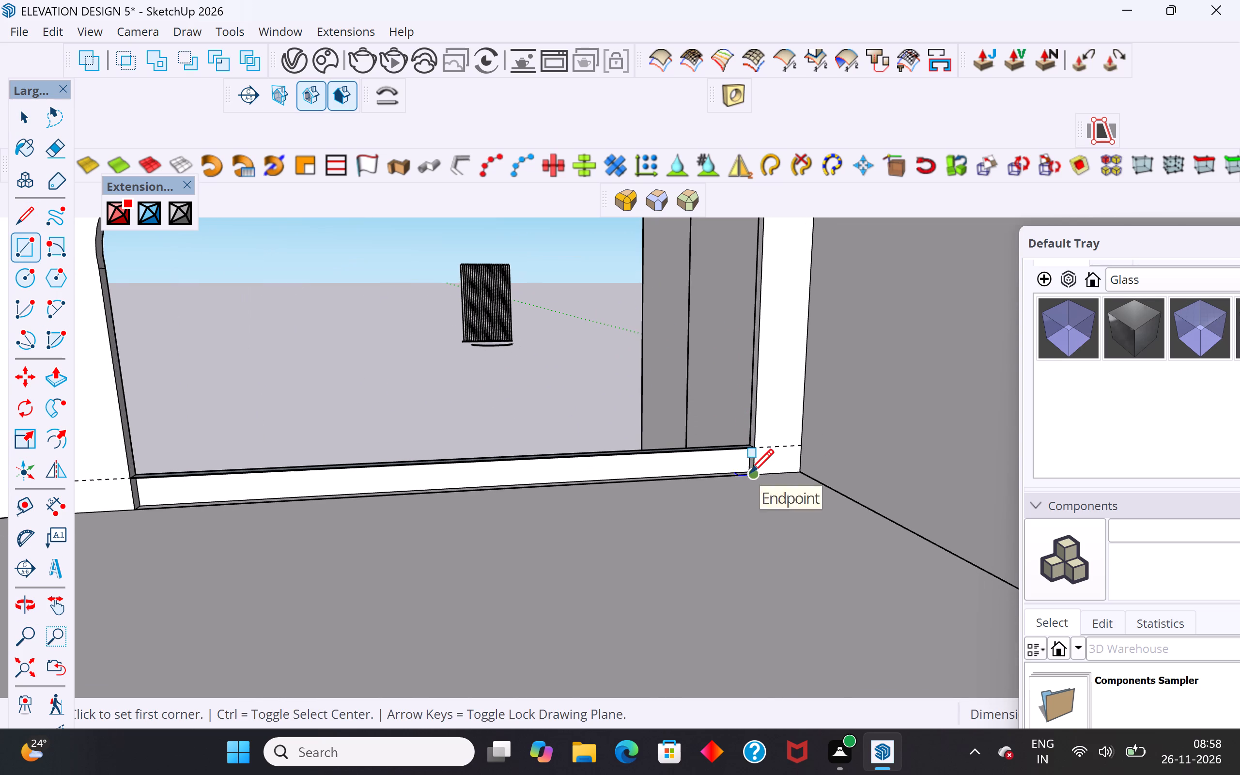
click(754, 479)
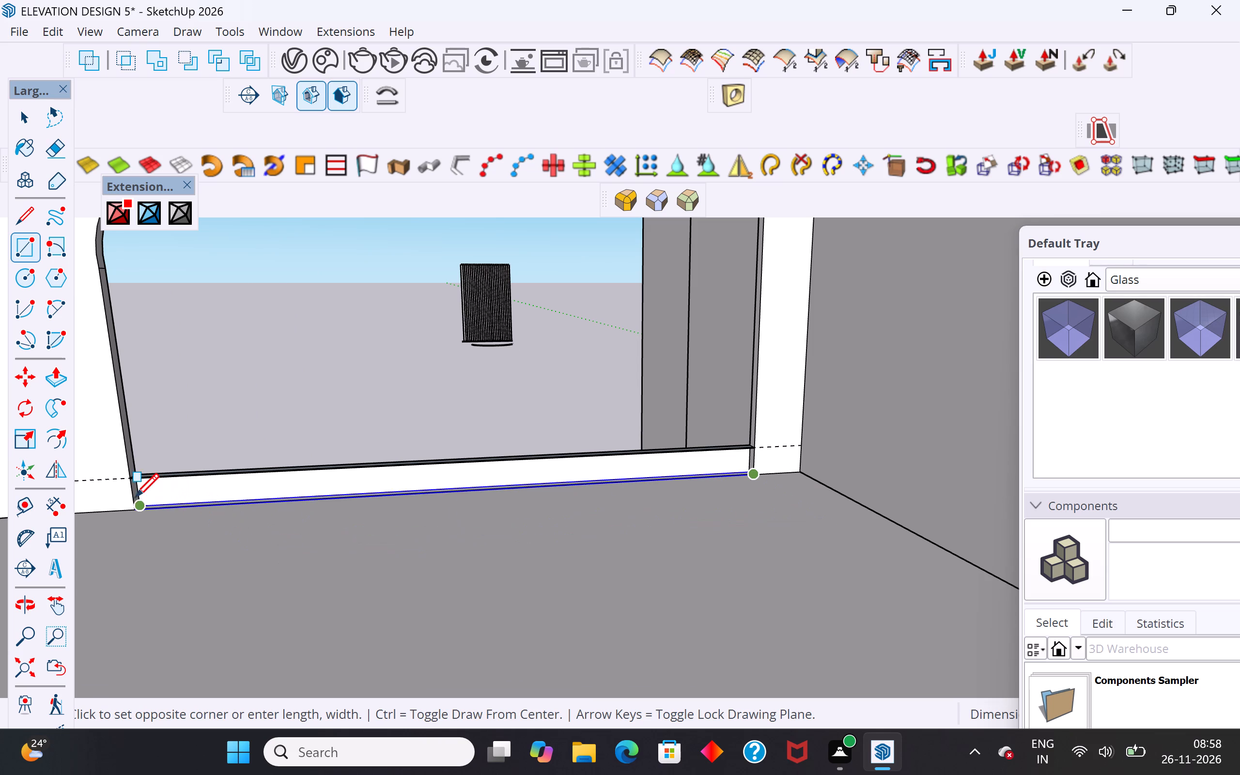
click(125, 483)
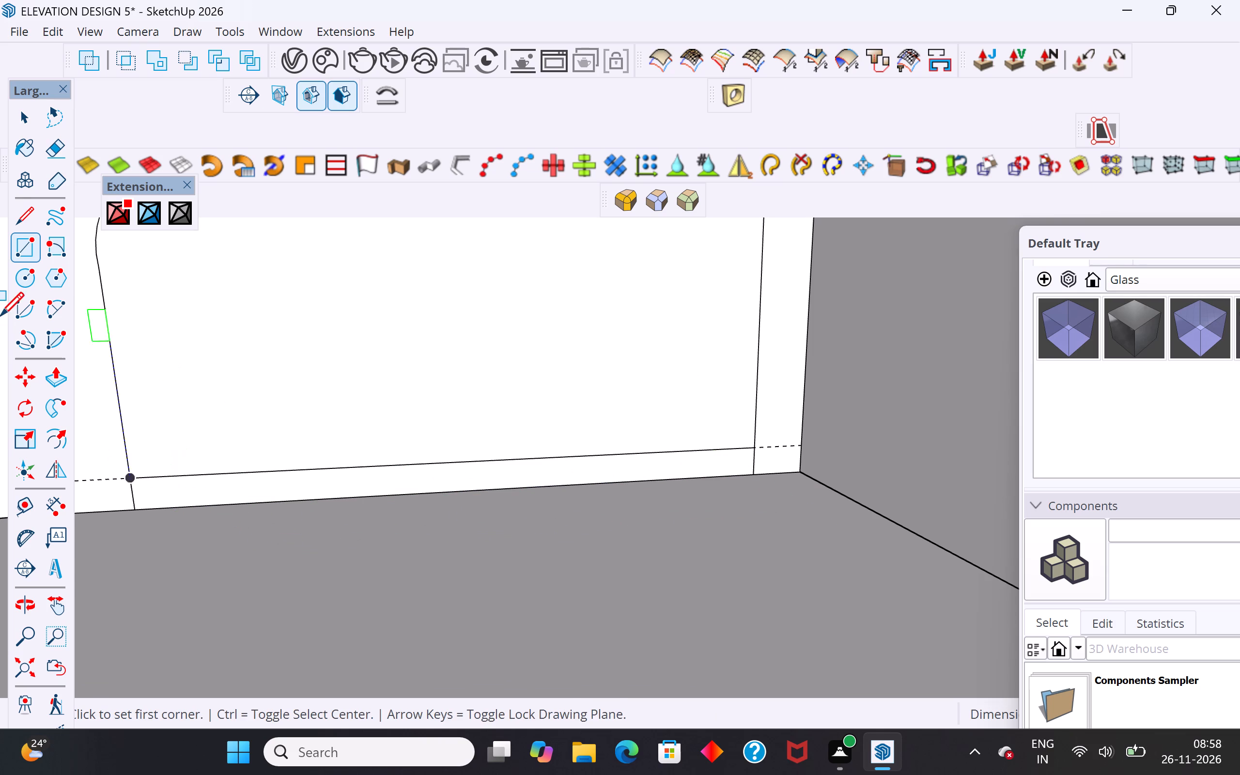
Delete the face filling the opening above the upper strip.
click(29, 118)
click(338, 337)
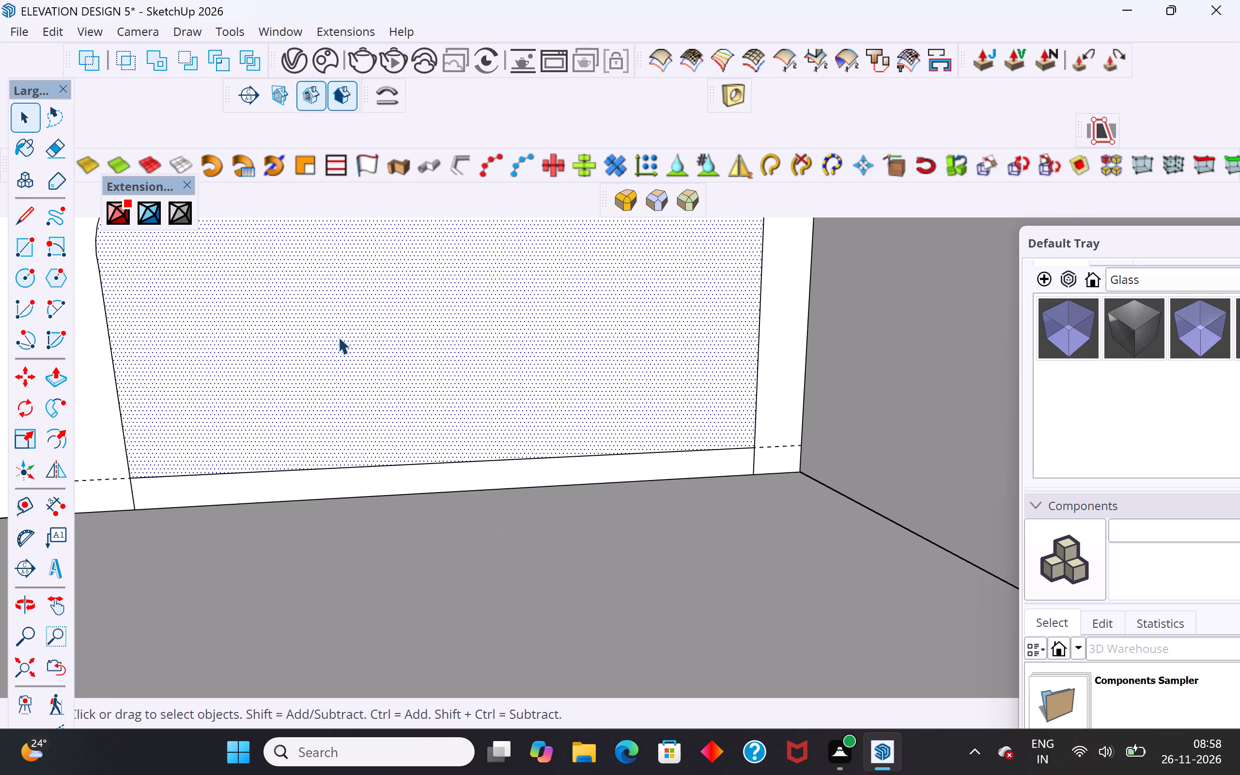
key(Delete)
Delete the stray edge extending past the upper strip's end on the wall's outer face.
middle_drag(414, 546, 376, 558)
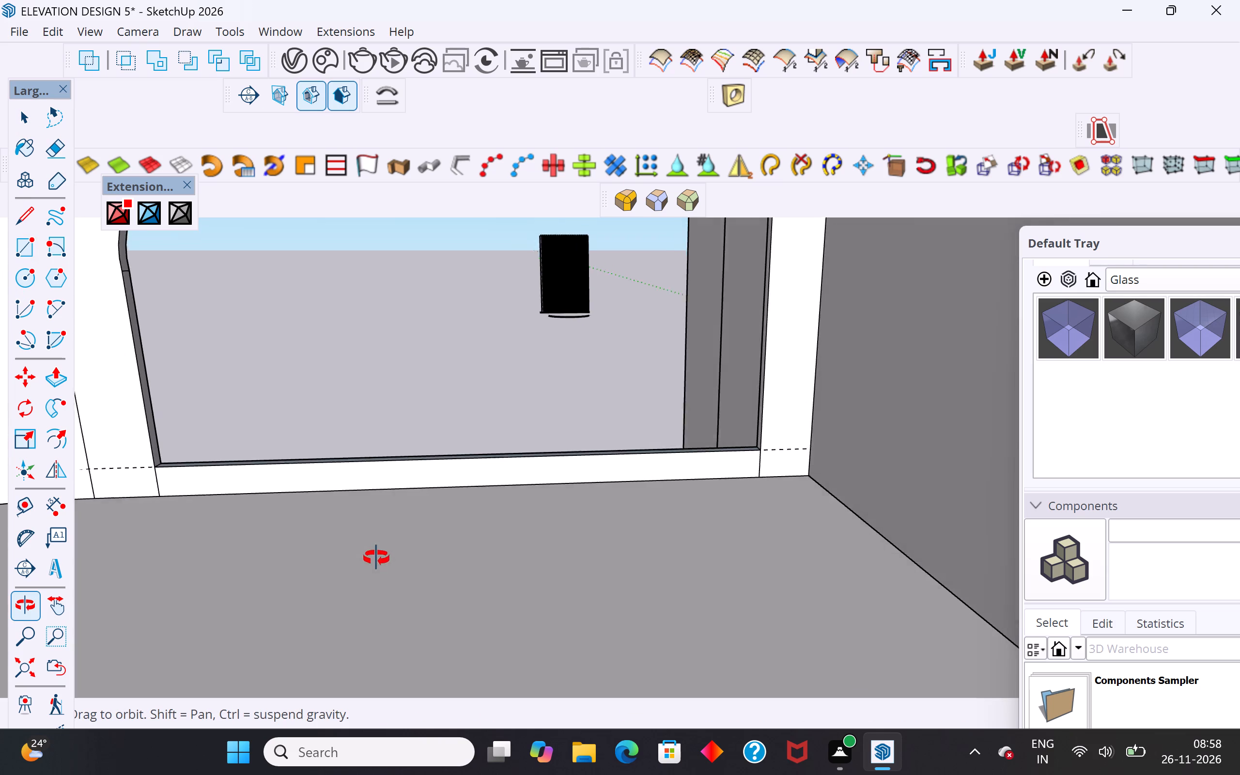
middle_drag(376, 558, 375, 535)
scroll(428, 402, up, 4)
scroll(453, 525, down, 4)
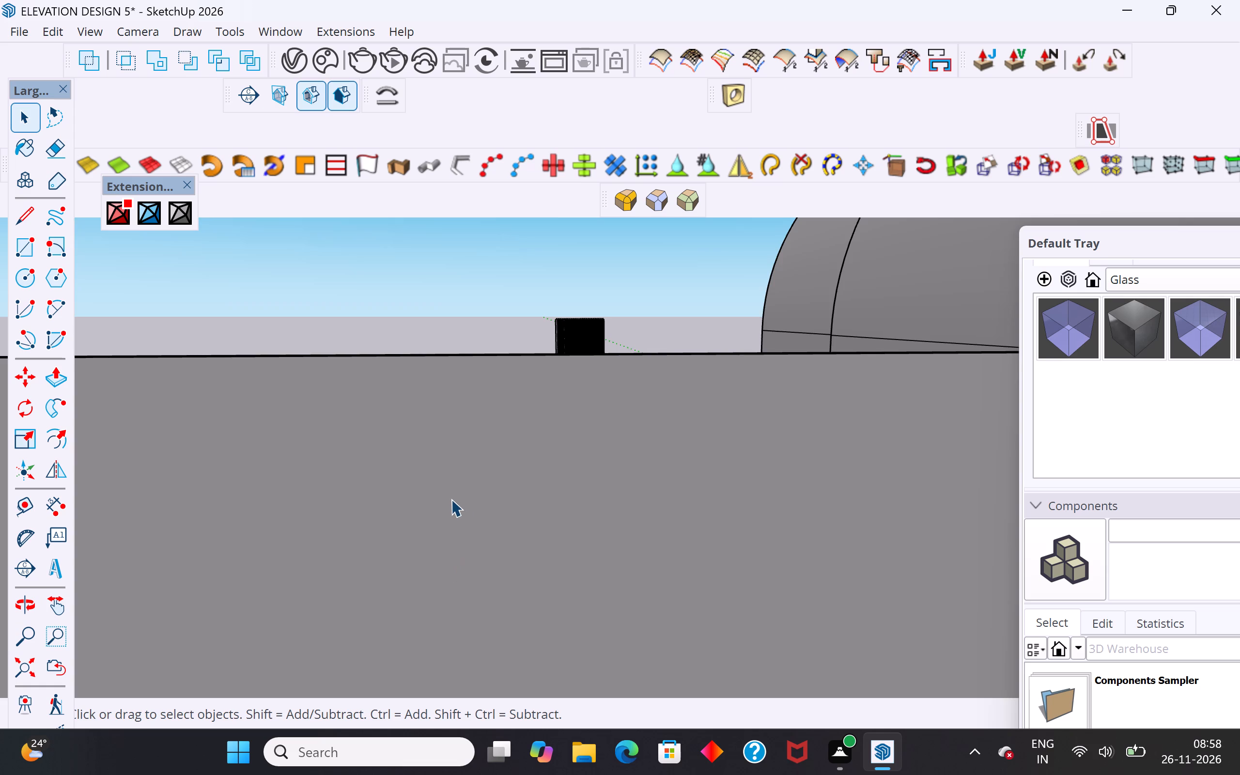
scroll(451, 499, down, 5)
middle_drag(385, 449, 924, 525)
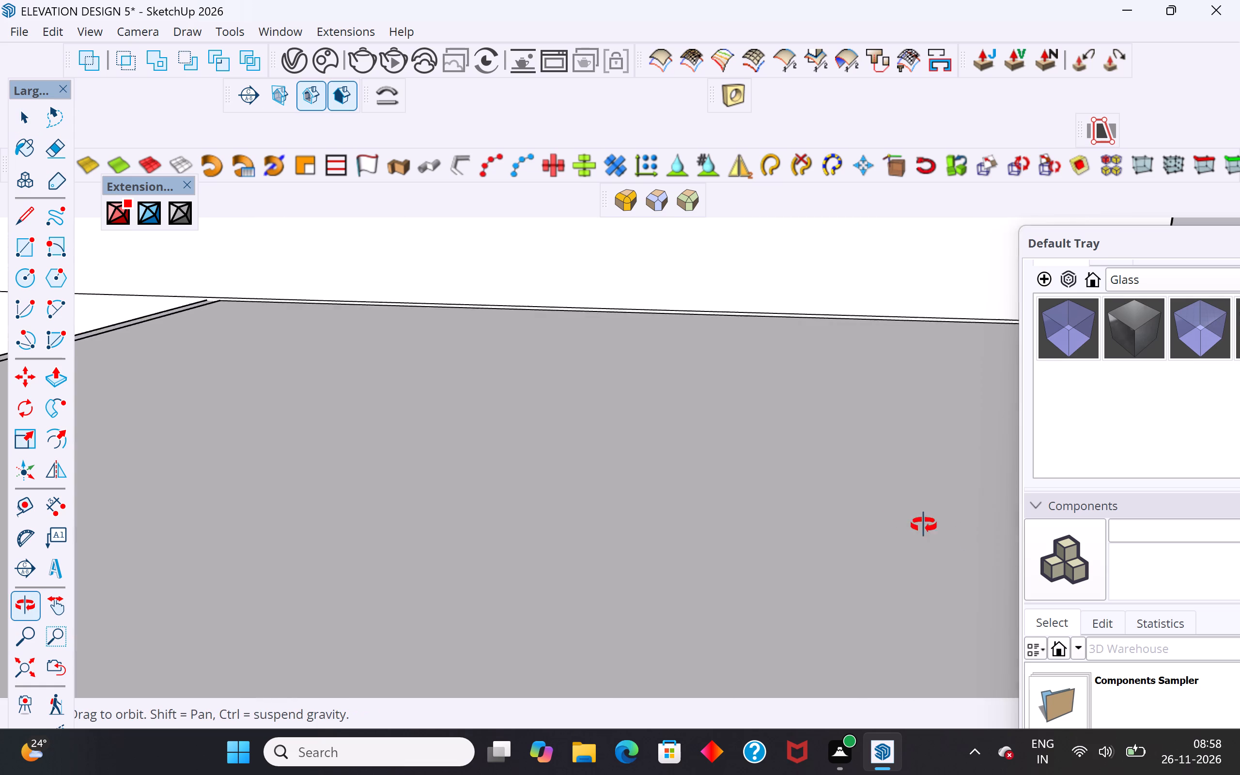
middle_drag(924, 525, 1003, 544)
scroll(936, 428, down, 12)
scroll(771, 350, down, 4)
scroll(607, 604, up, 6)
middle_drag(618, 602, 684, 572)
scroll(561, 480, up, 3)
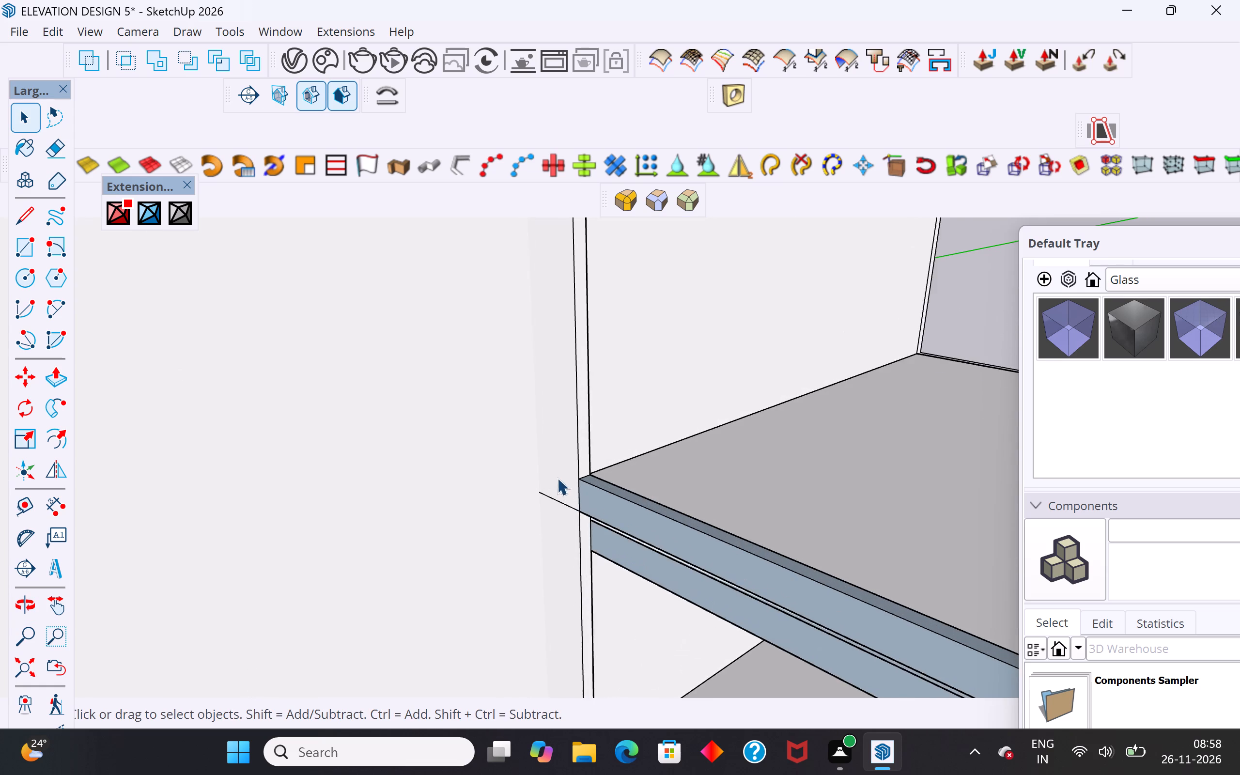
scroll(557, 478, up, 4)
click(554, 499)
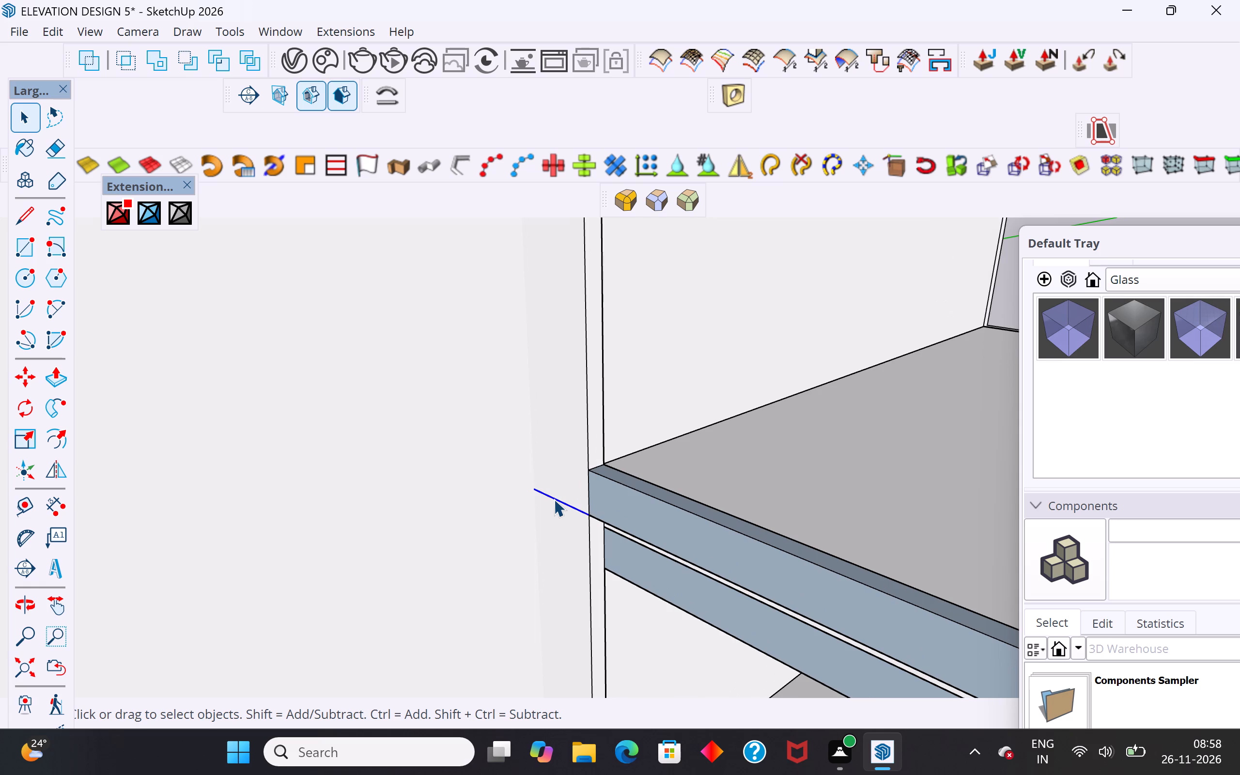
key(Delete)
Reverse the upper strip's outer, top and bottom faces so their front sides face outward.
click(631, 511)
right_click(631, 511)
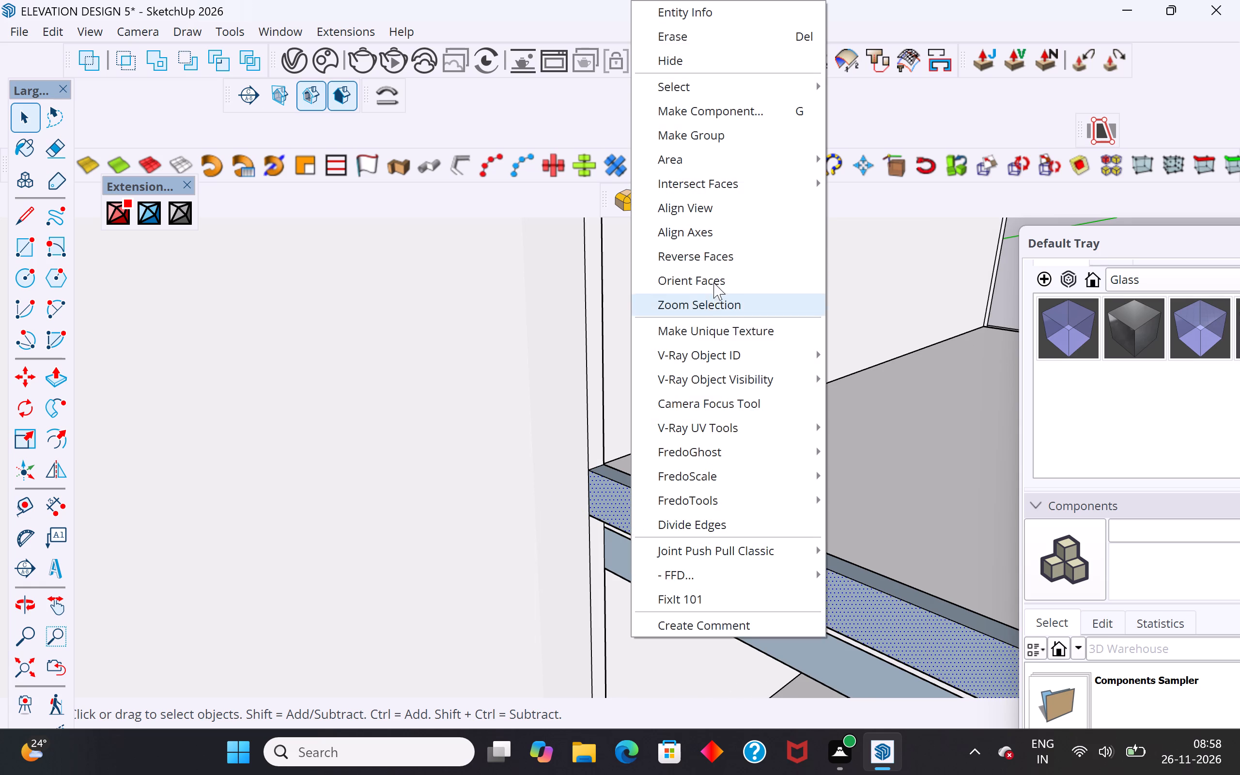
click(716, 261)
scroll(673, 503, up, 7)
click(663, 494)
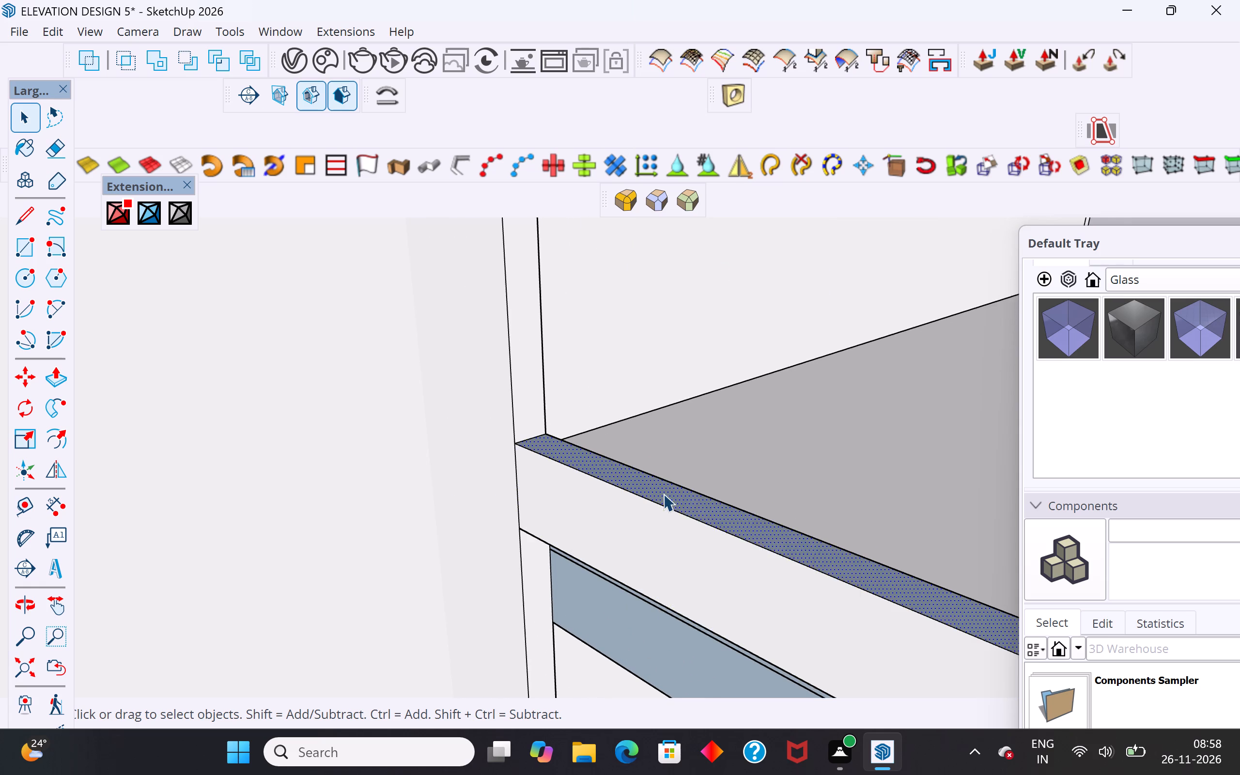
right_click(663, 494)
click(707, 257)
middle_drag(784, 432, 404, 530)
middle_drag(429, 539, 931, 309)
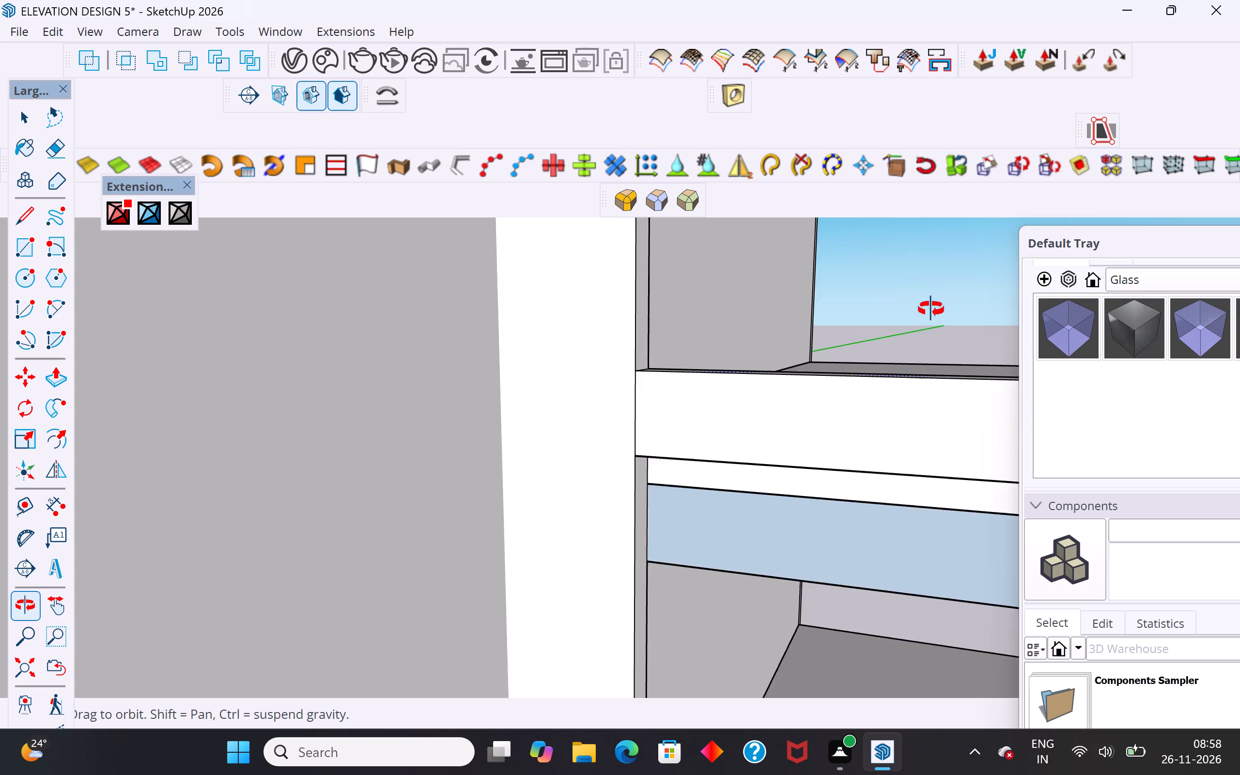
middle_drag(931, 309, 897, 192)
scroll(837, 393, up, 4)
click(852, 309)
click(853, 317)
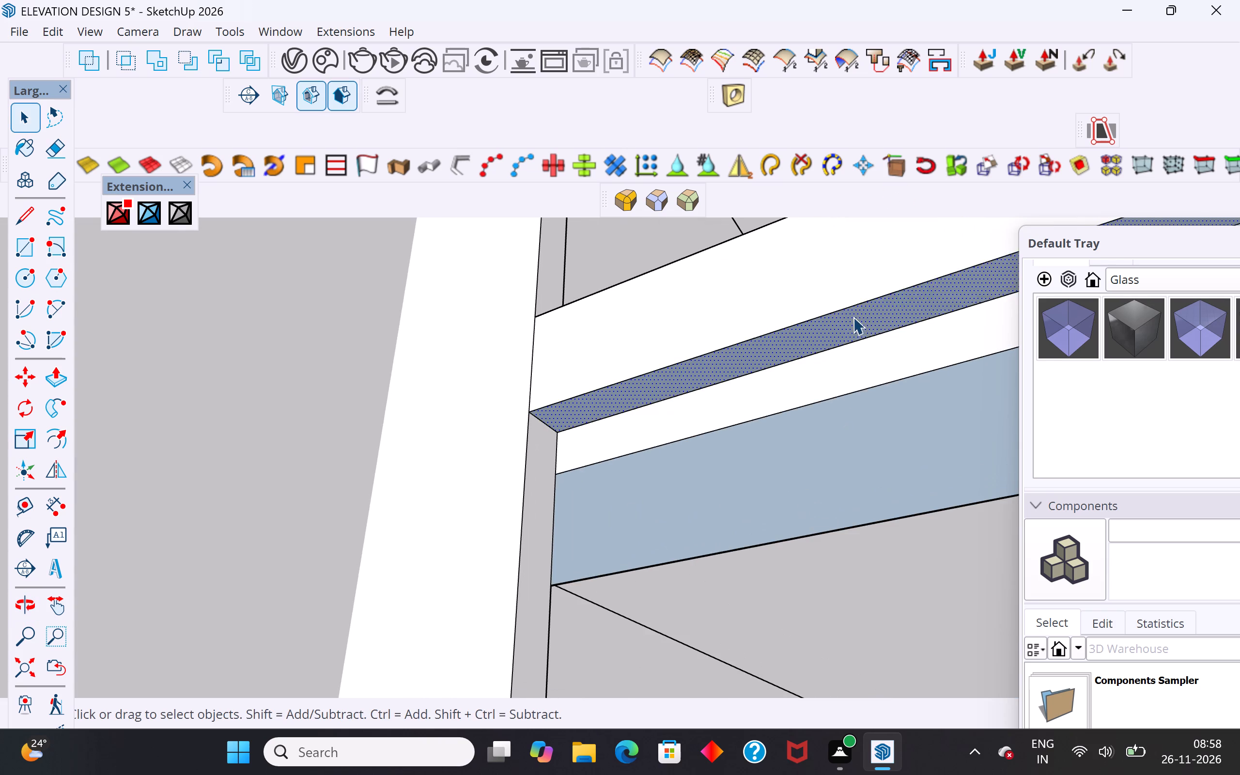
right_click(853, 317)
click(901, 254)
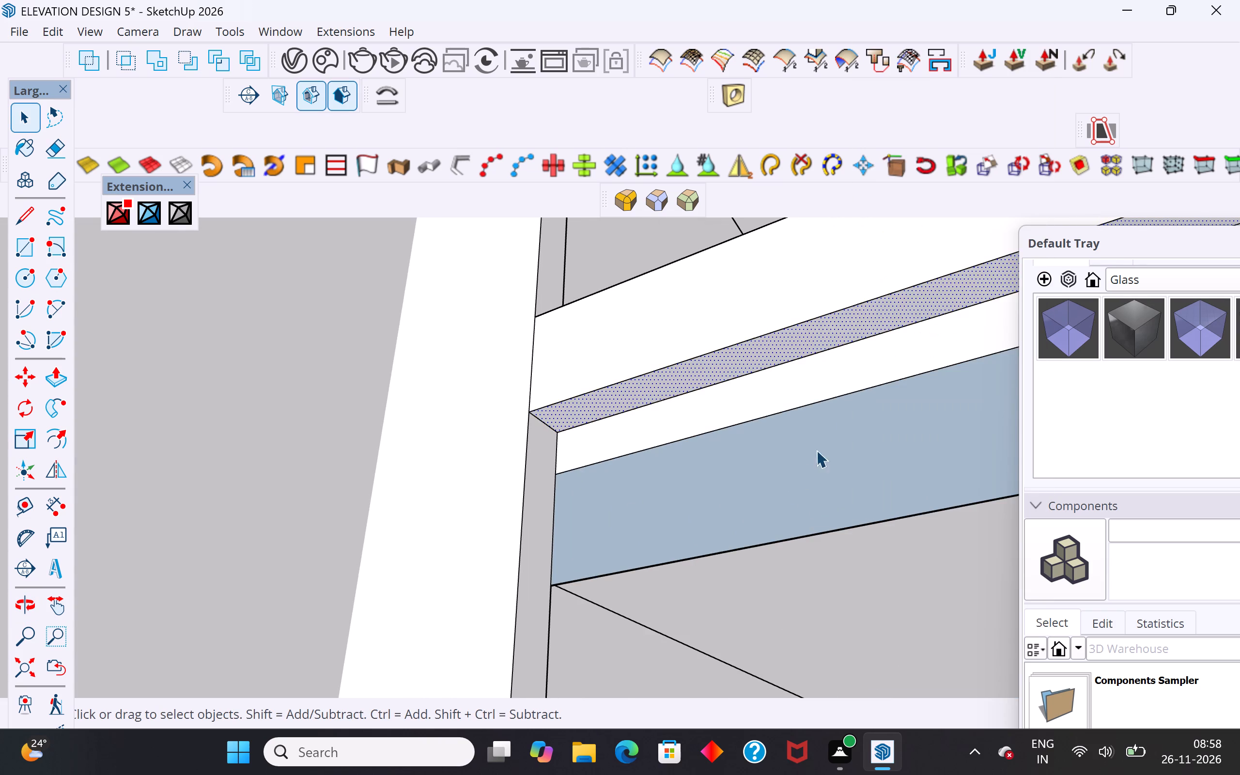
Push/Pull the lower strip's face outward until it is flush with the wall's outer face.
click(784, 483)
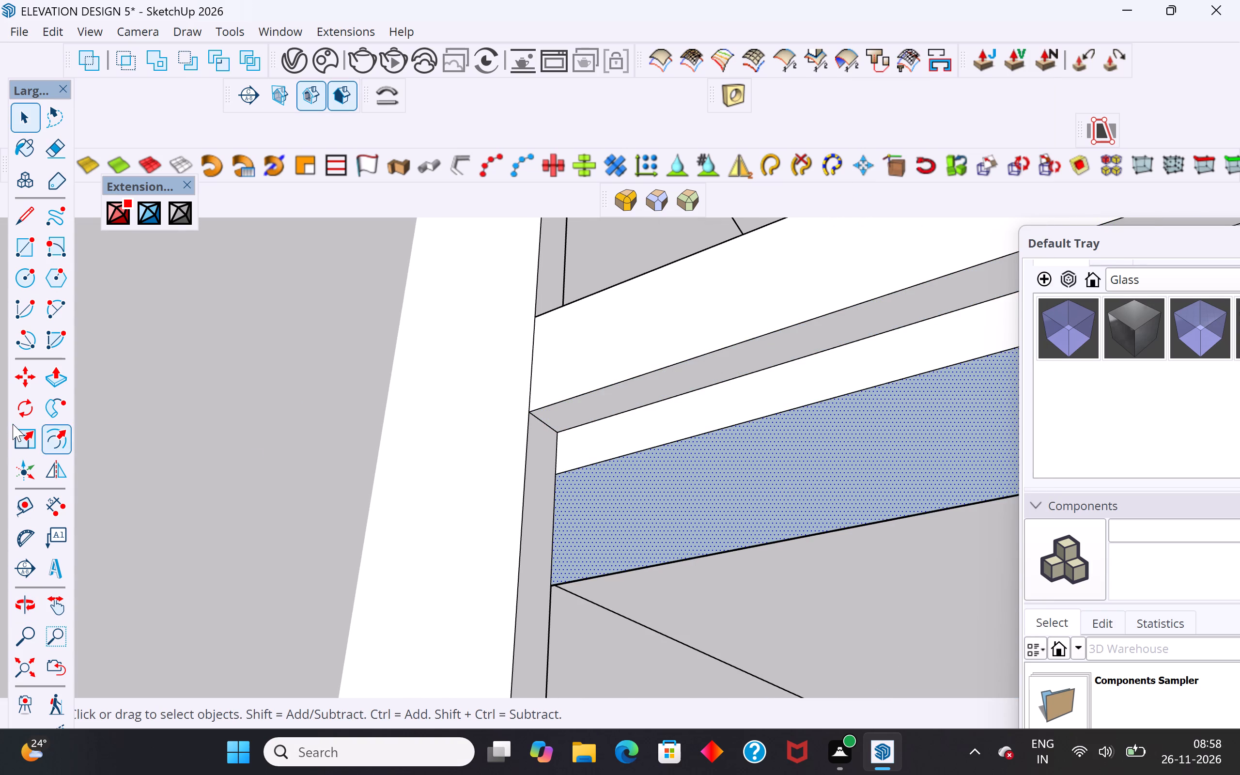
click(56, 375)
click(553, 581)
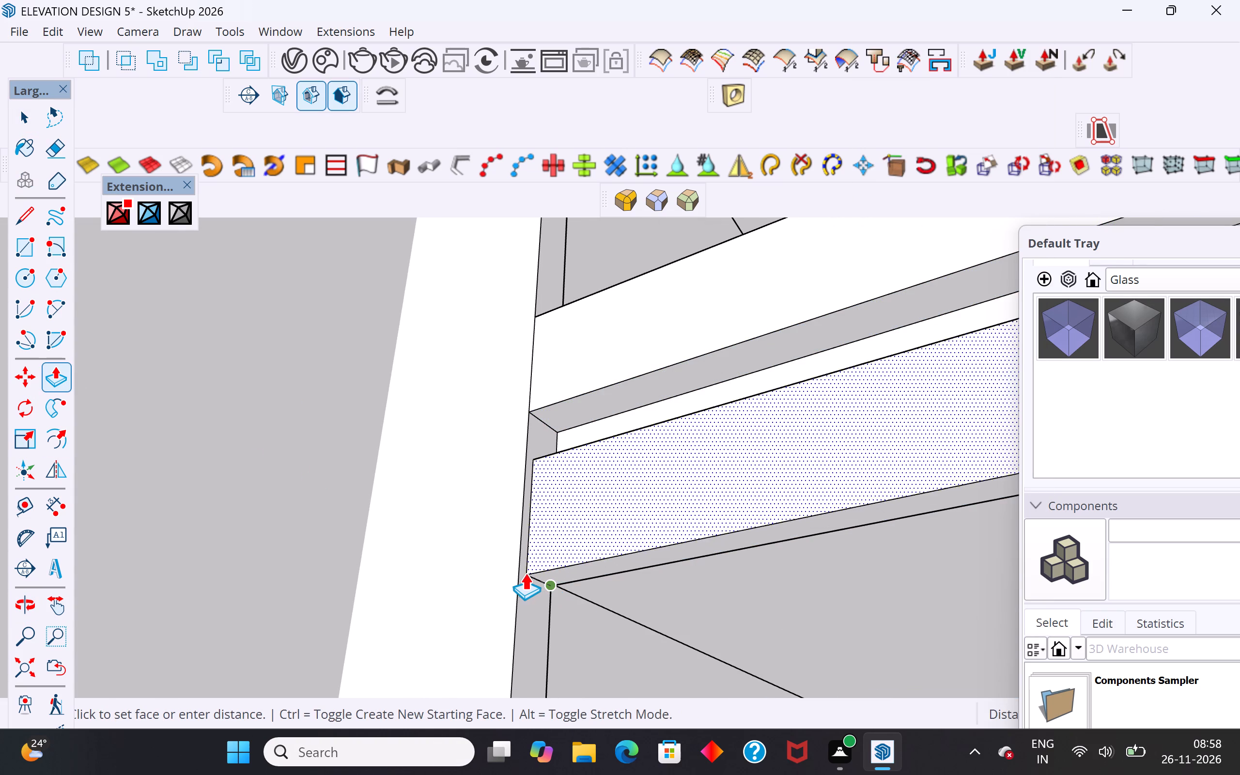
click(519, 573)
Delete the extra face covering the slab's edge in the gap between the two strips.
middle_drag(556, 518, 89, 527)
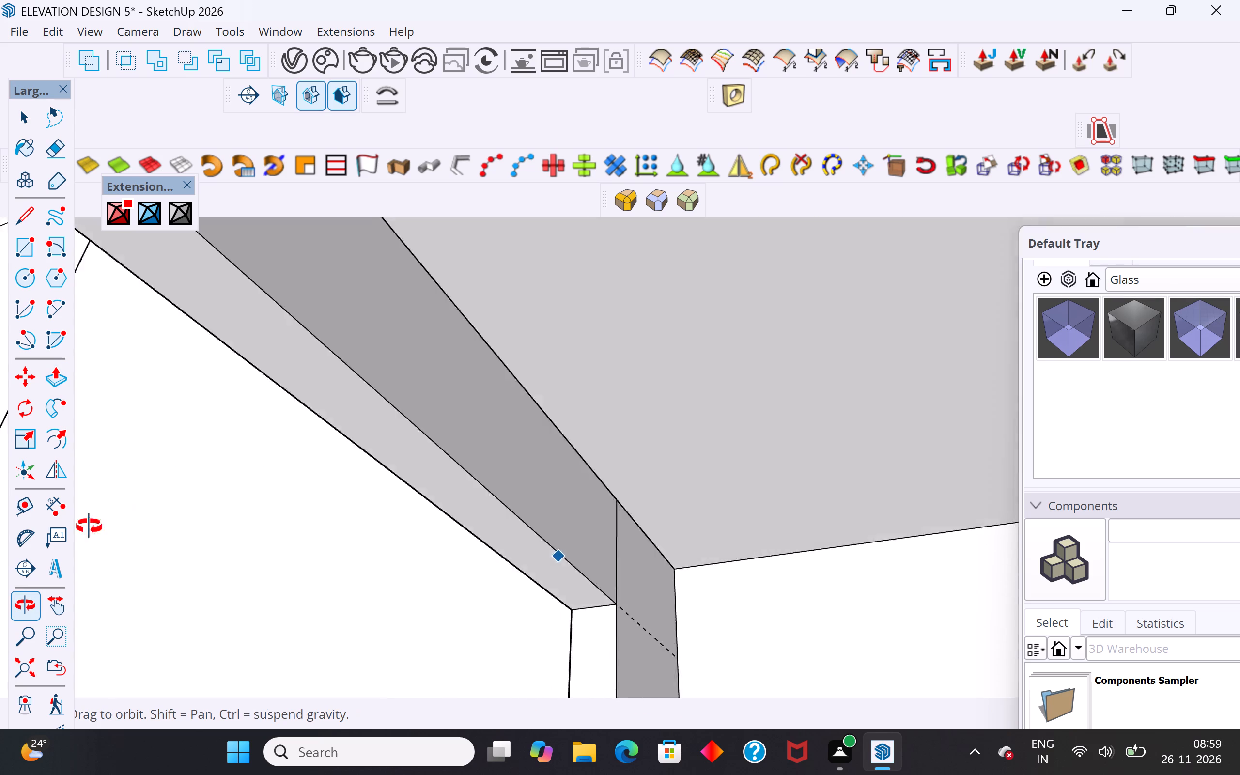
middle_drag(89, 527, 97, 575)
middle_drag(170, 559, 568, 525)
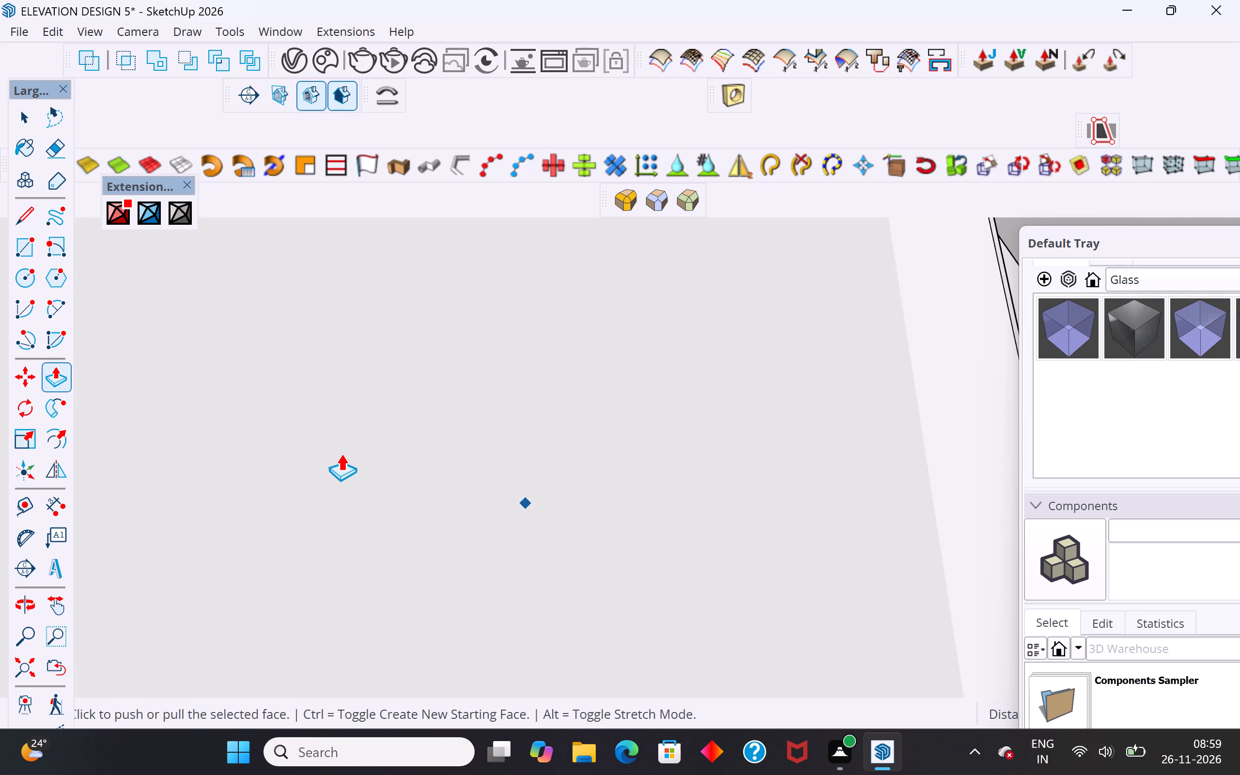
scroll(339, 452, down, 3)
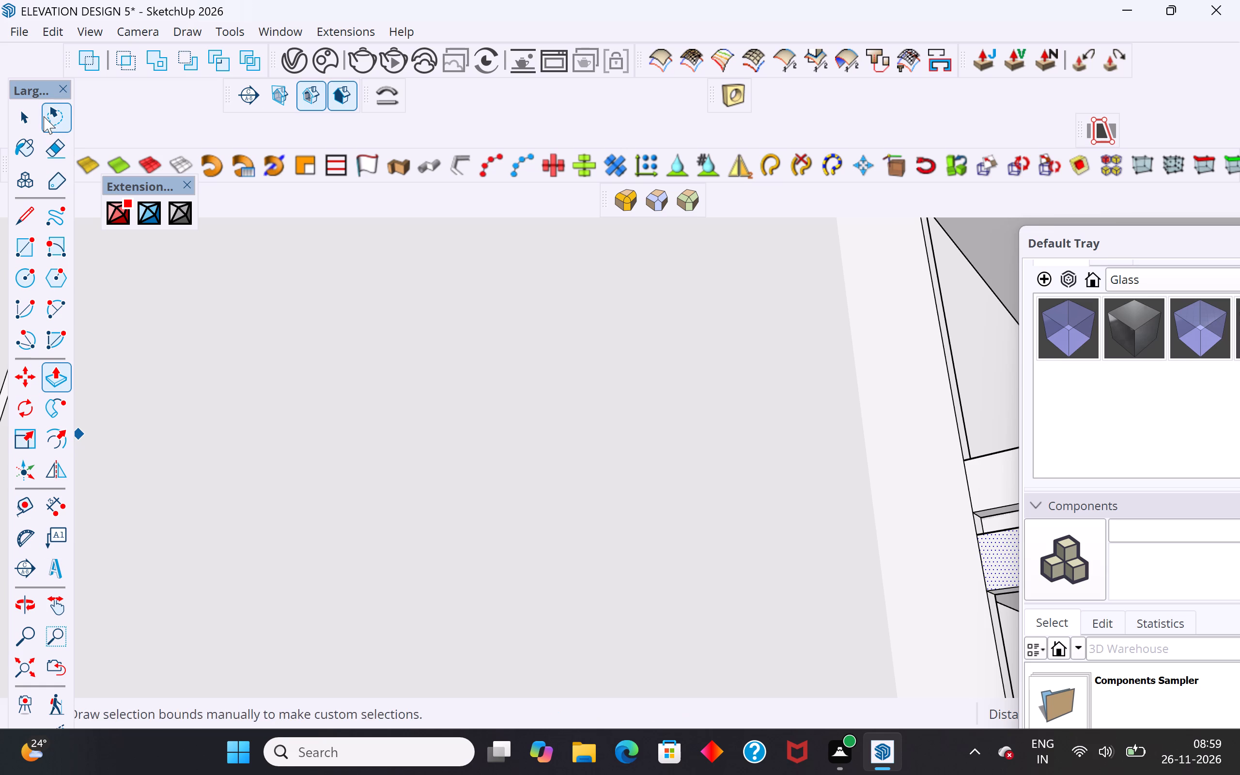
click(26, 121)
scroll(712, 586, down, 13)
middle_drag(703, 601, 767, 696)
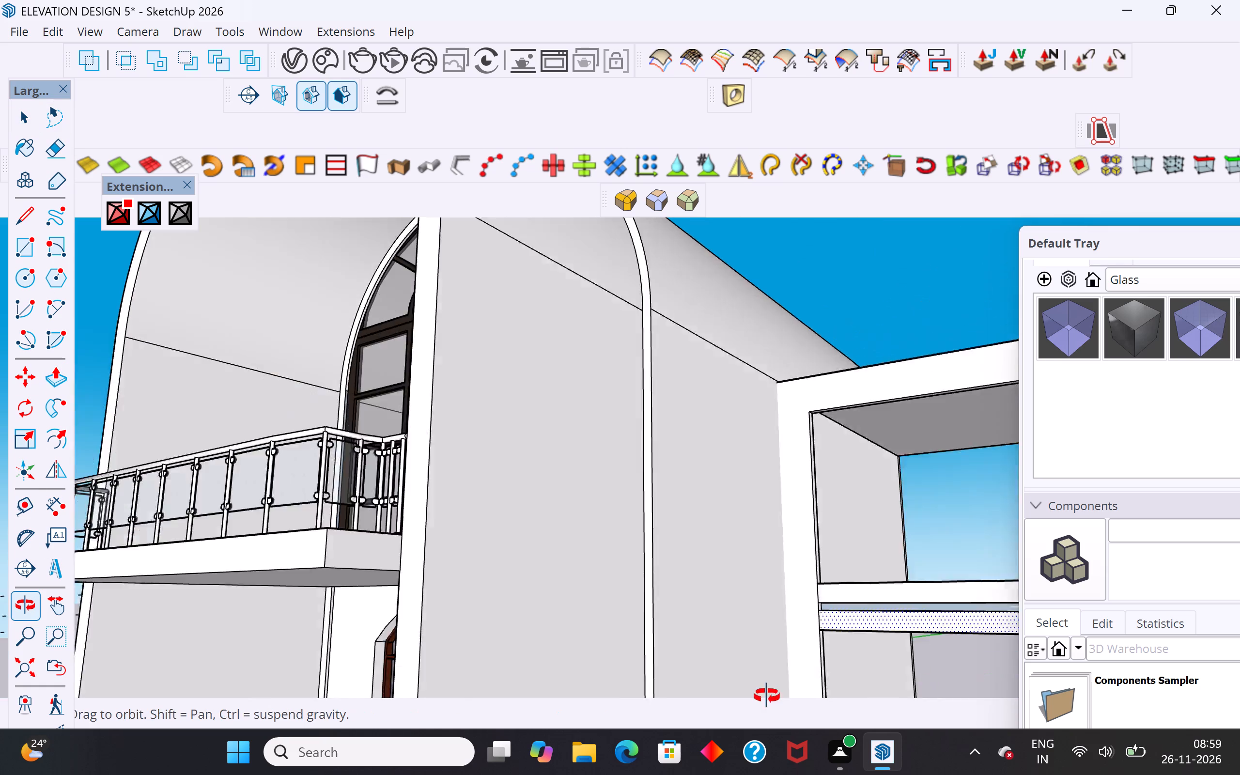
middle_drag(767, 696, 770, 702)
click(925, 500)
scroll(899, 674, up, 10)
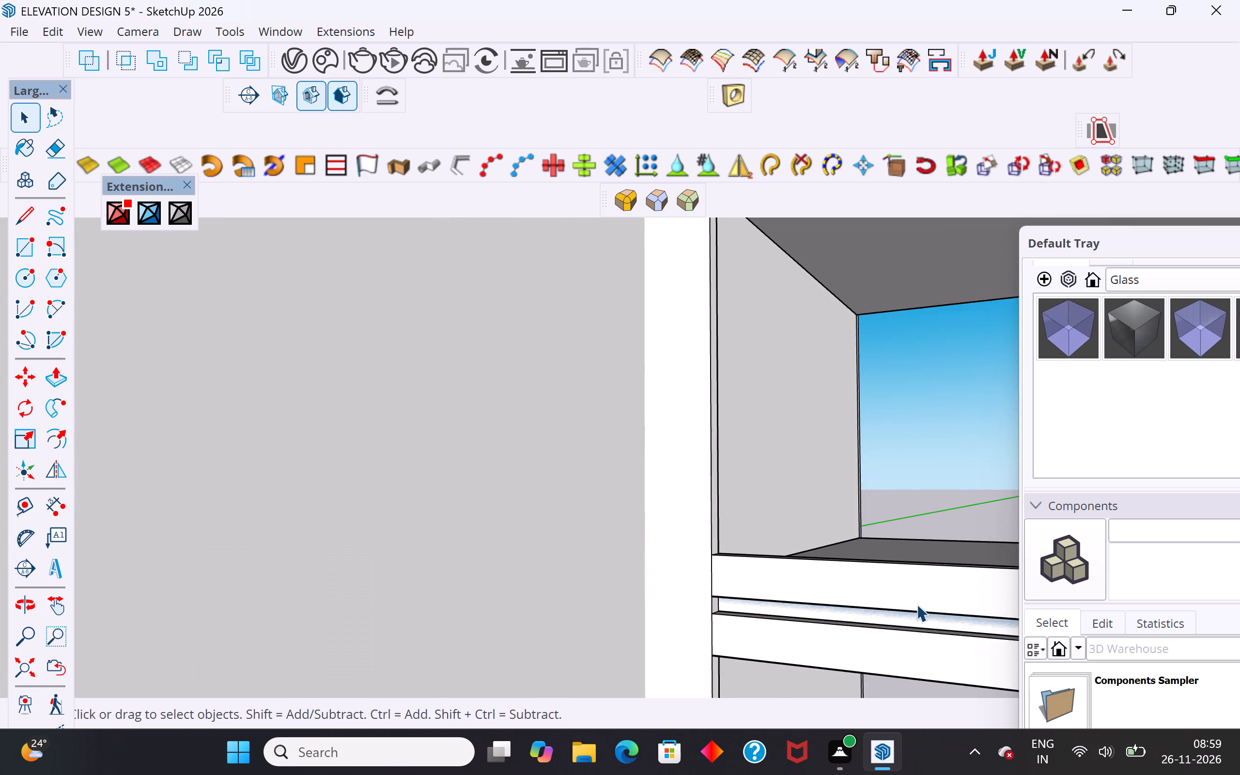
scroll(916, 604, up, 2)
click(866, 625)
middle_drag(802, 616, 837, 614)
scroll(837, 614, up, 2)
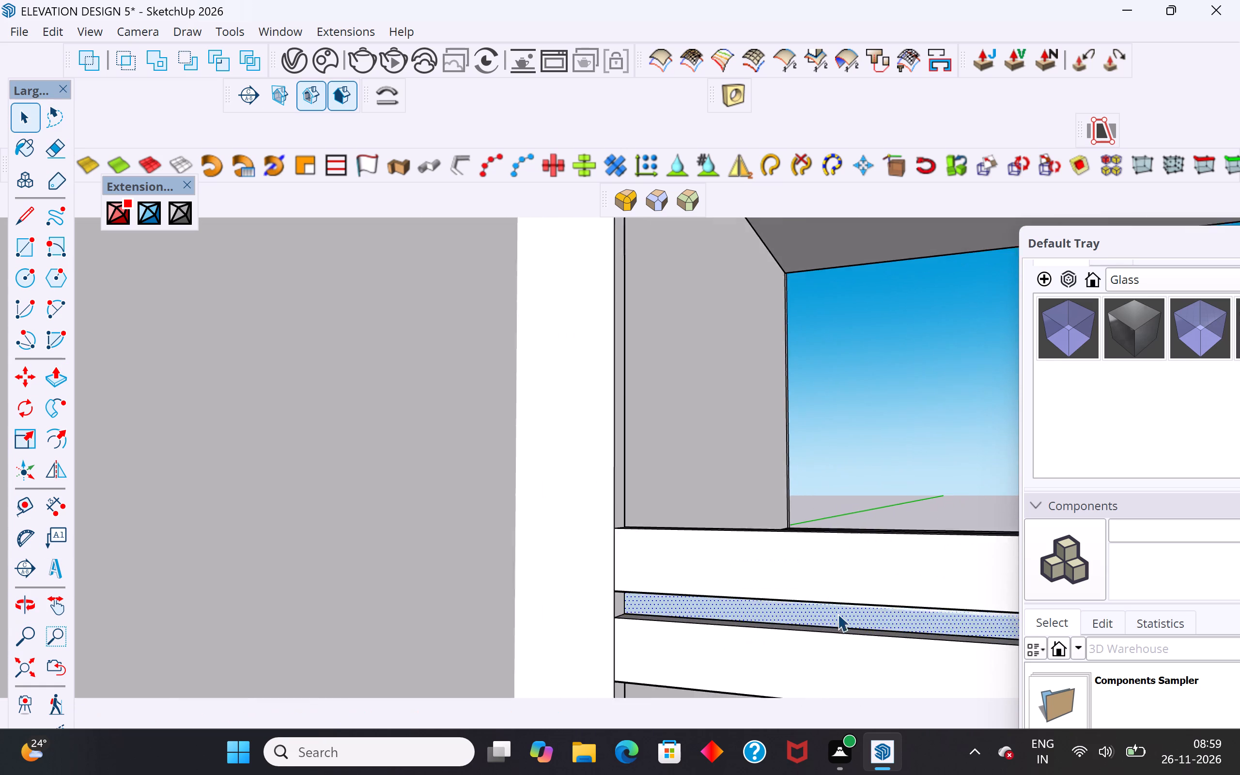
scroll(837, 614, up, 2)
click(837, 614)
key(Delete)
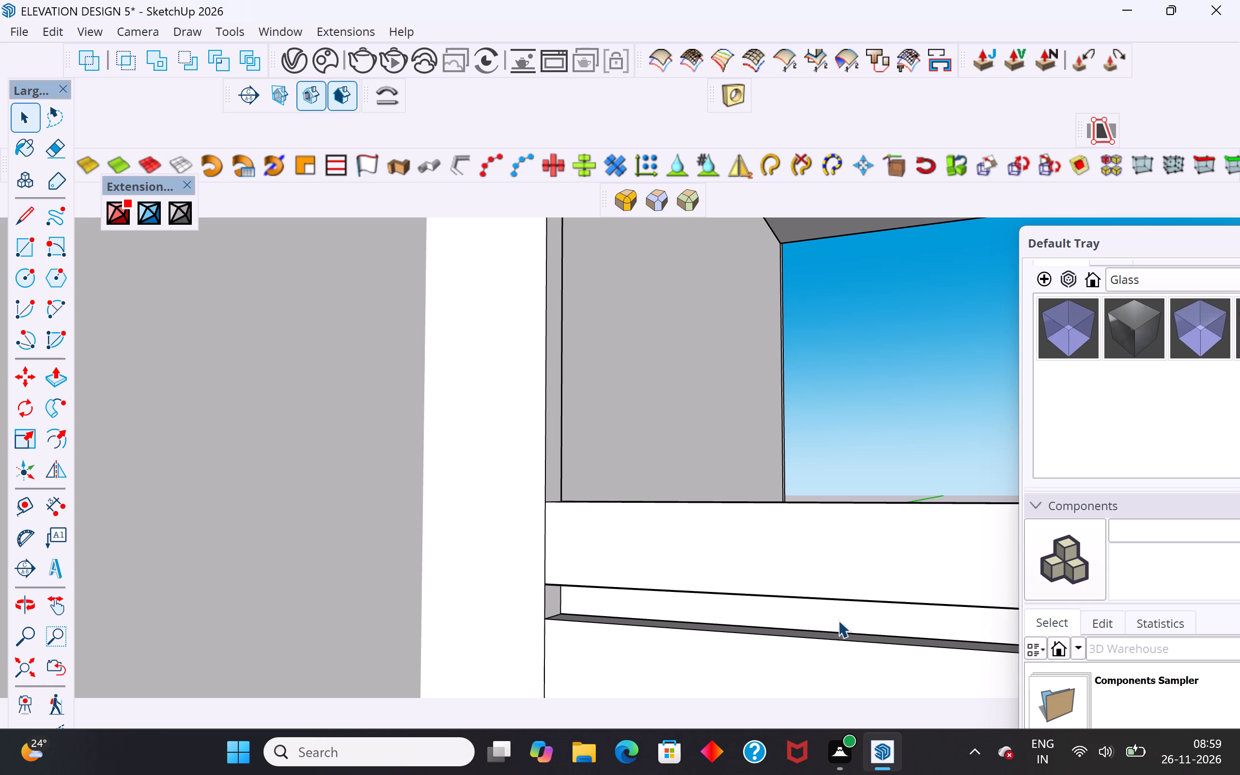
Open the slab group between the strips and check its edge face.
click(838, 620)
double_click(838, 617)
click(886, 408)
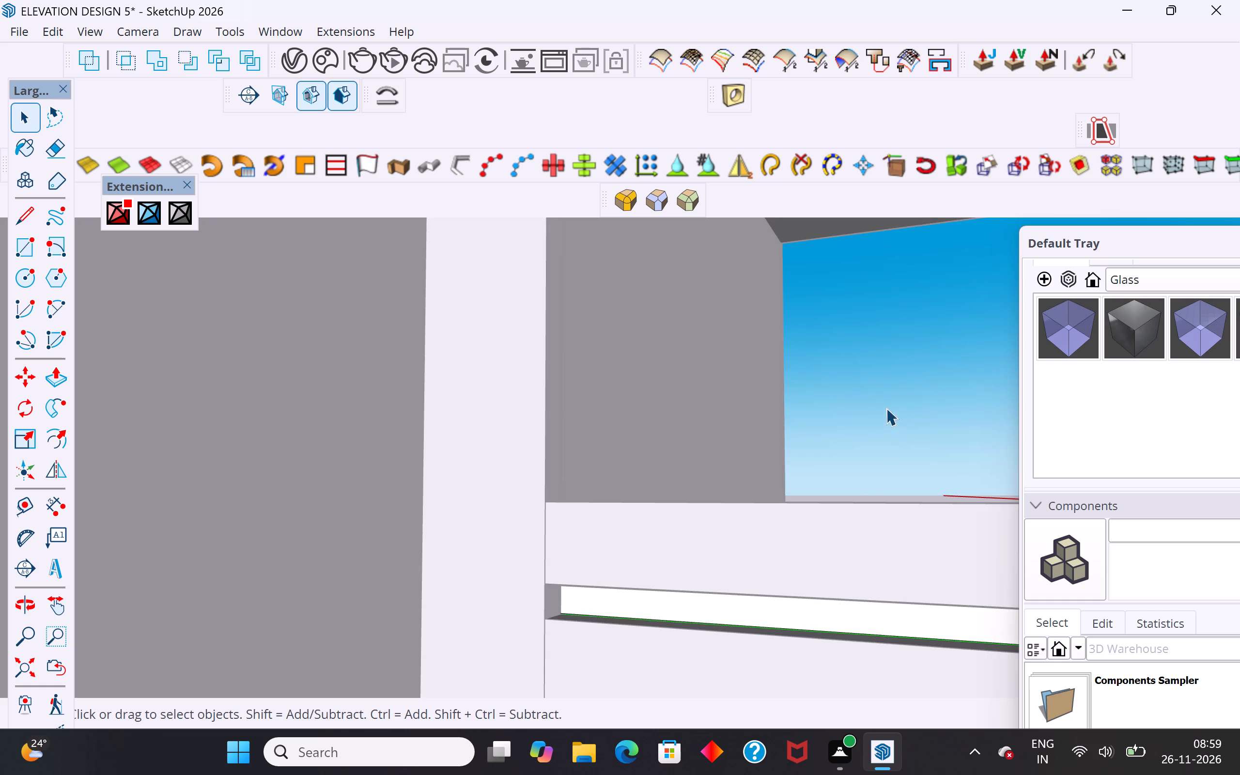
click(756, 605)
double_click(755, 606)
click(746, 612)
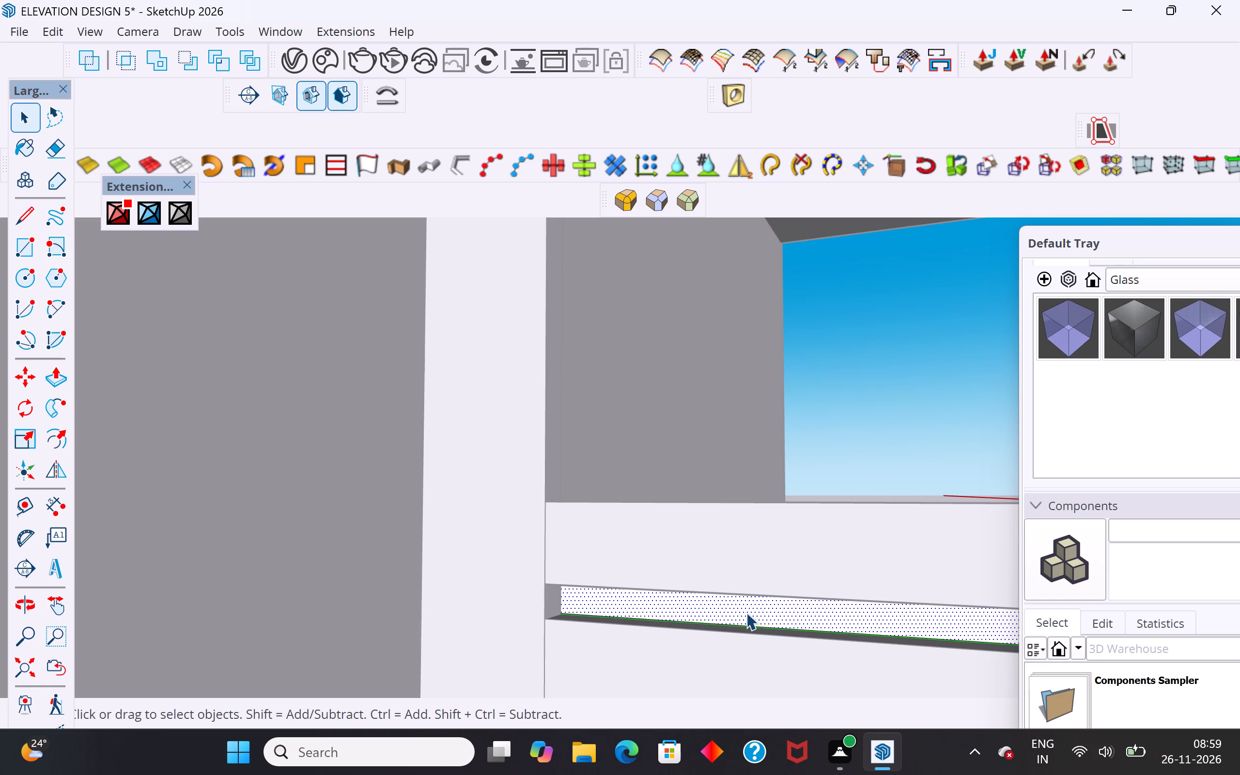
click(859, 366)
Select the blue back-facing underside face of the curved base, viewed from below.
scroll(555, 657, down, 16)
middle_drag(609, 644, 606, 620)
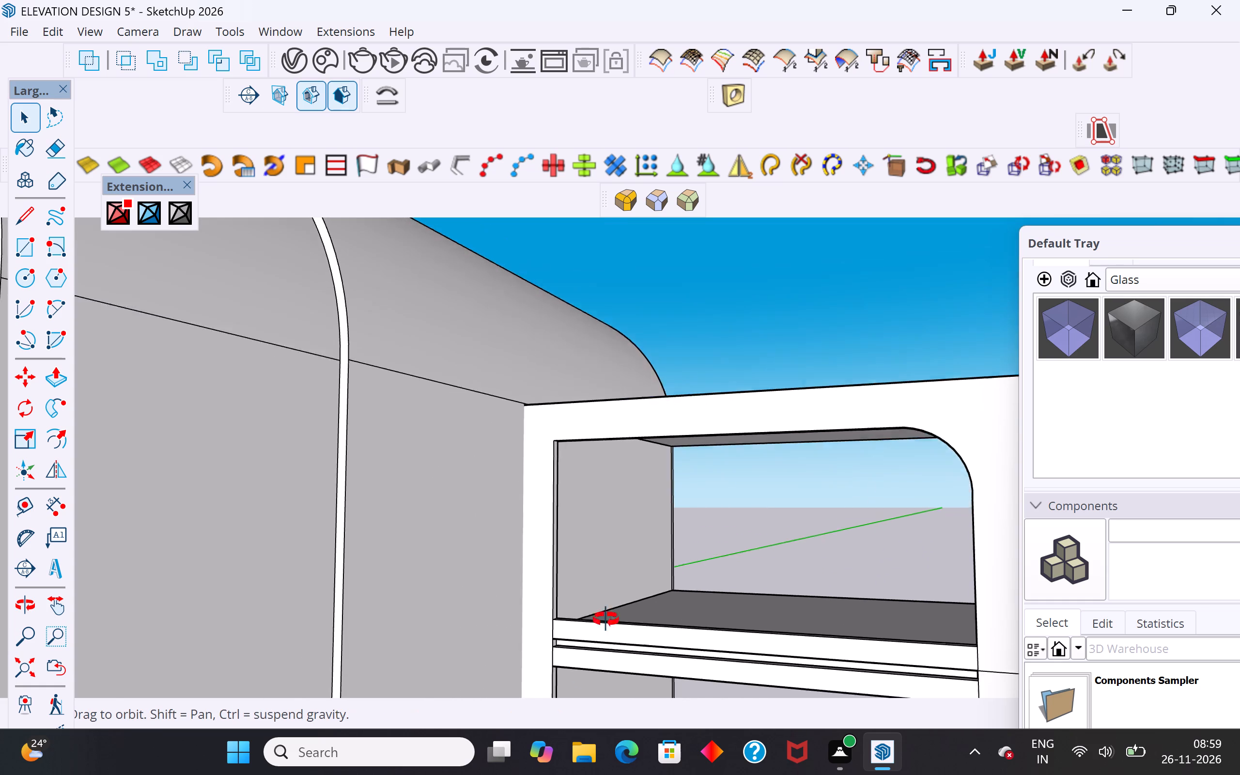
middle_drag(606, 620, 596, 442)
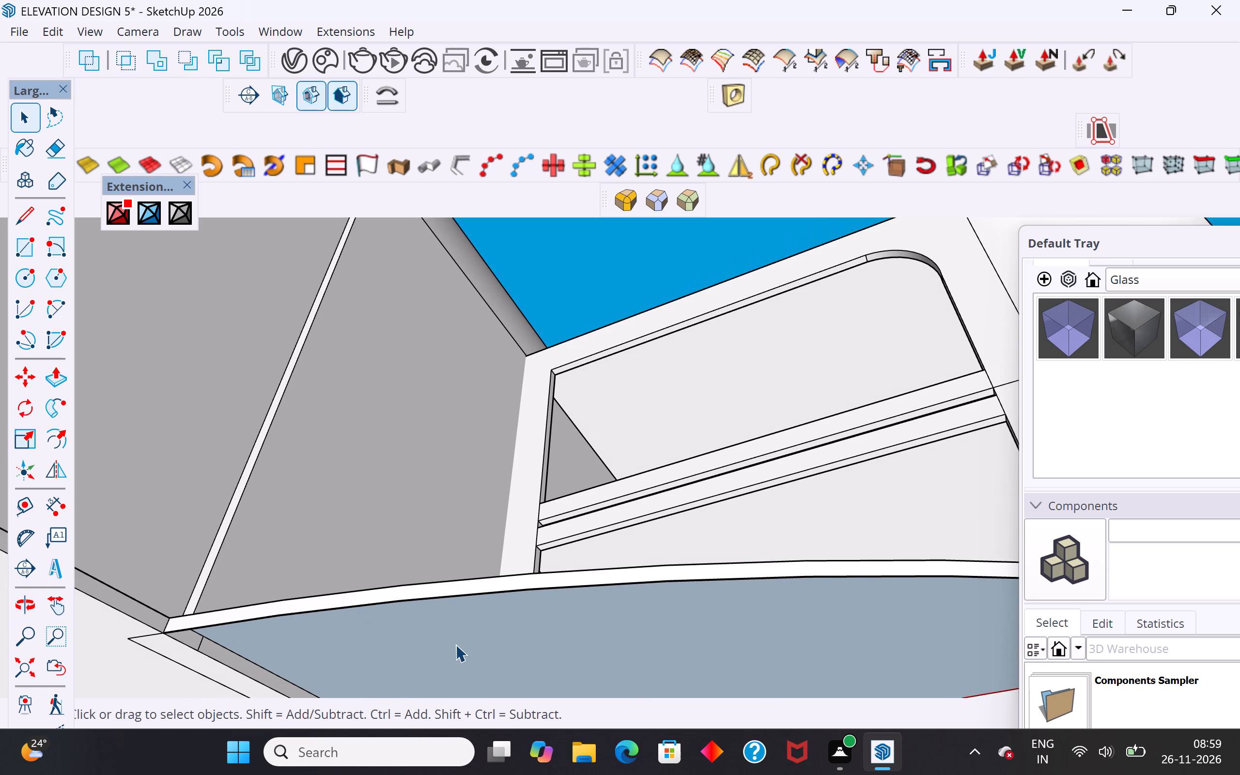
click(455, 644)
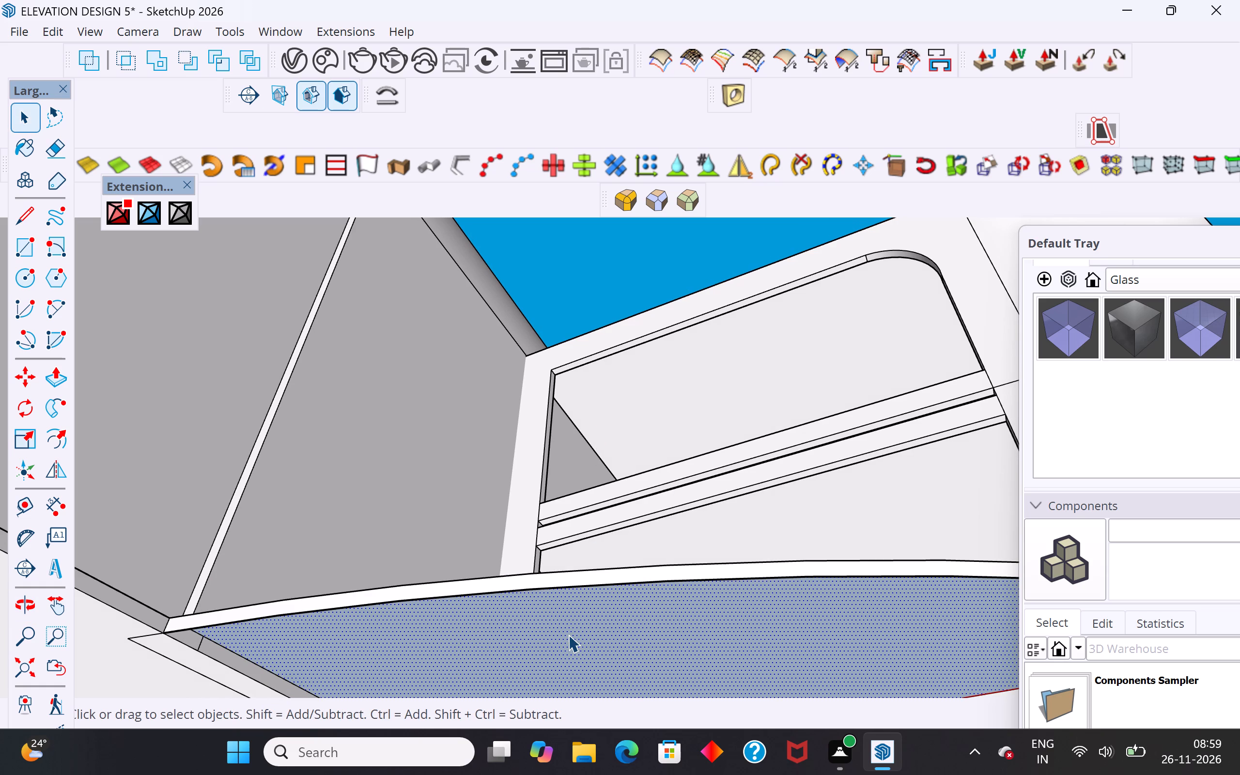
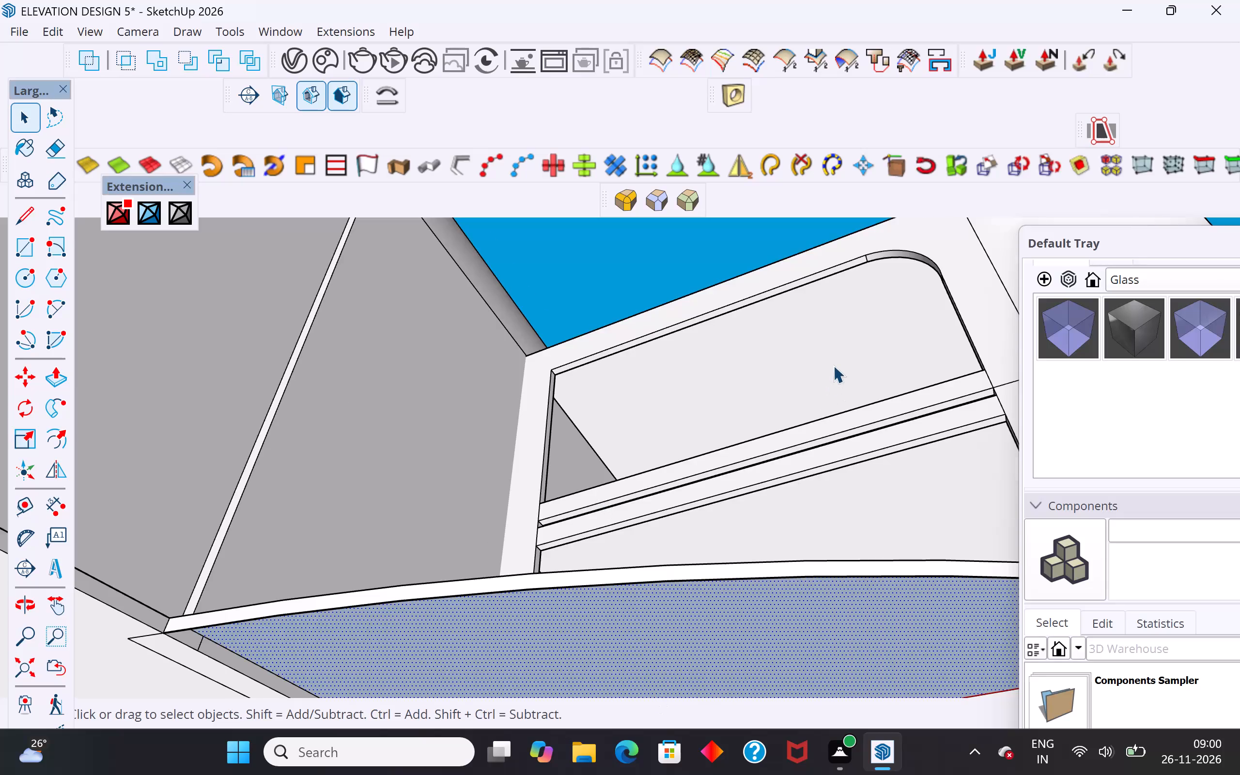
Copy the selected underside face straight down to the bottom corner of the curved base's edge strip.
scroll(833, 365, down, 2)
middle_drag(813, 433, 780, 495)
scroll(624, 630, up, 6)
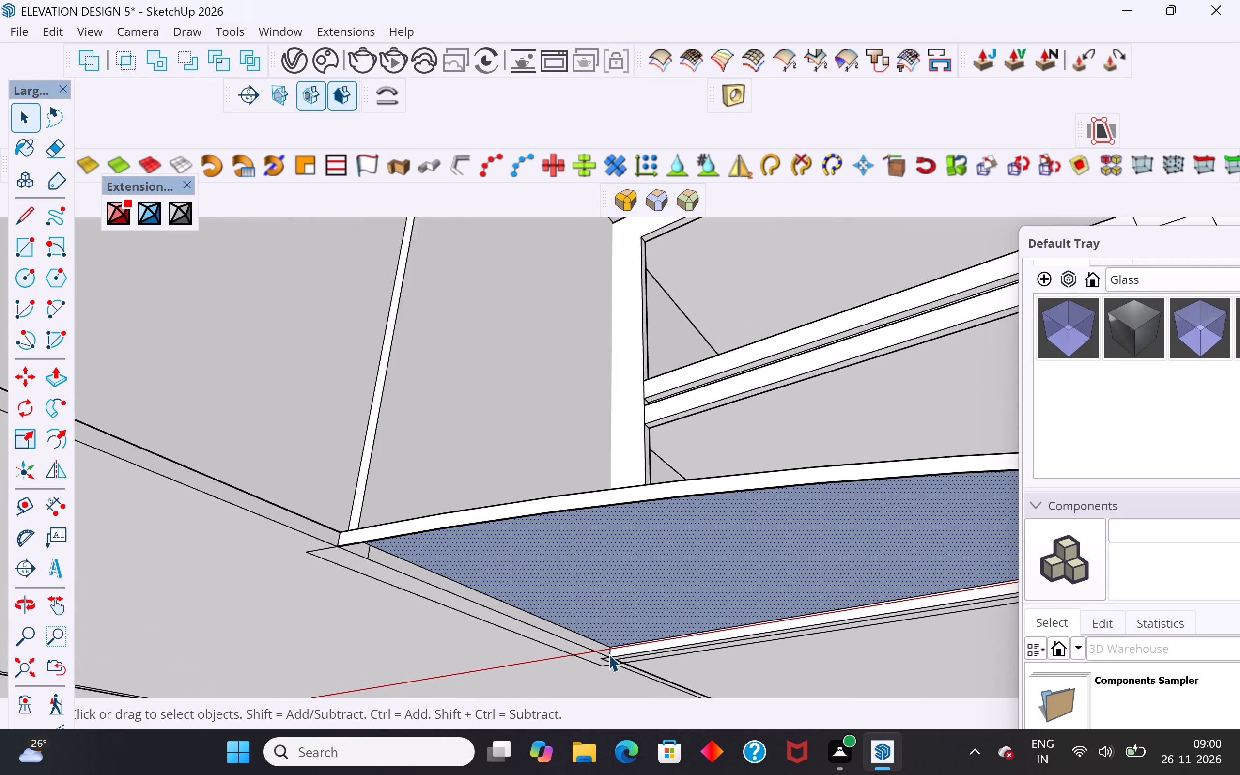
scroll(608, 654, up, 3)
middle_drag(726, 474, 709, 511)
scroll(644, 593, up, 7)
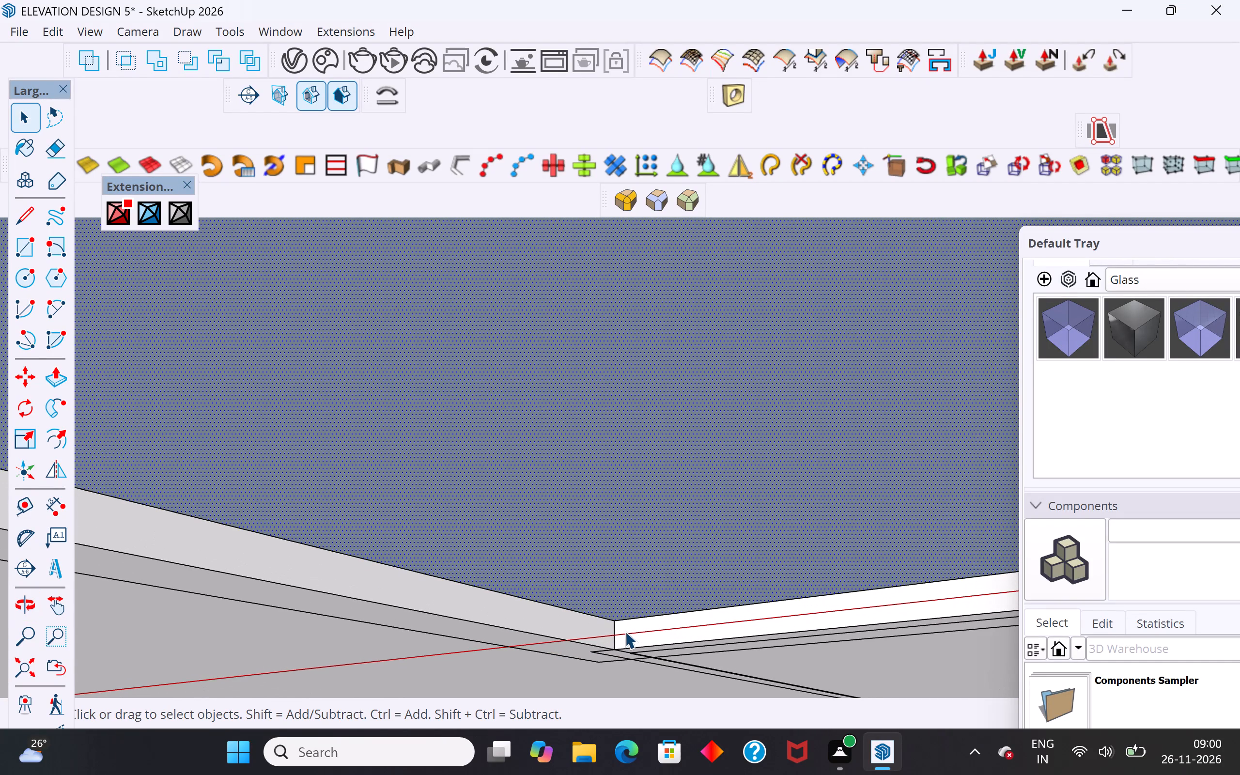
key(m)
click(613, 620)
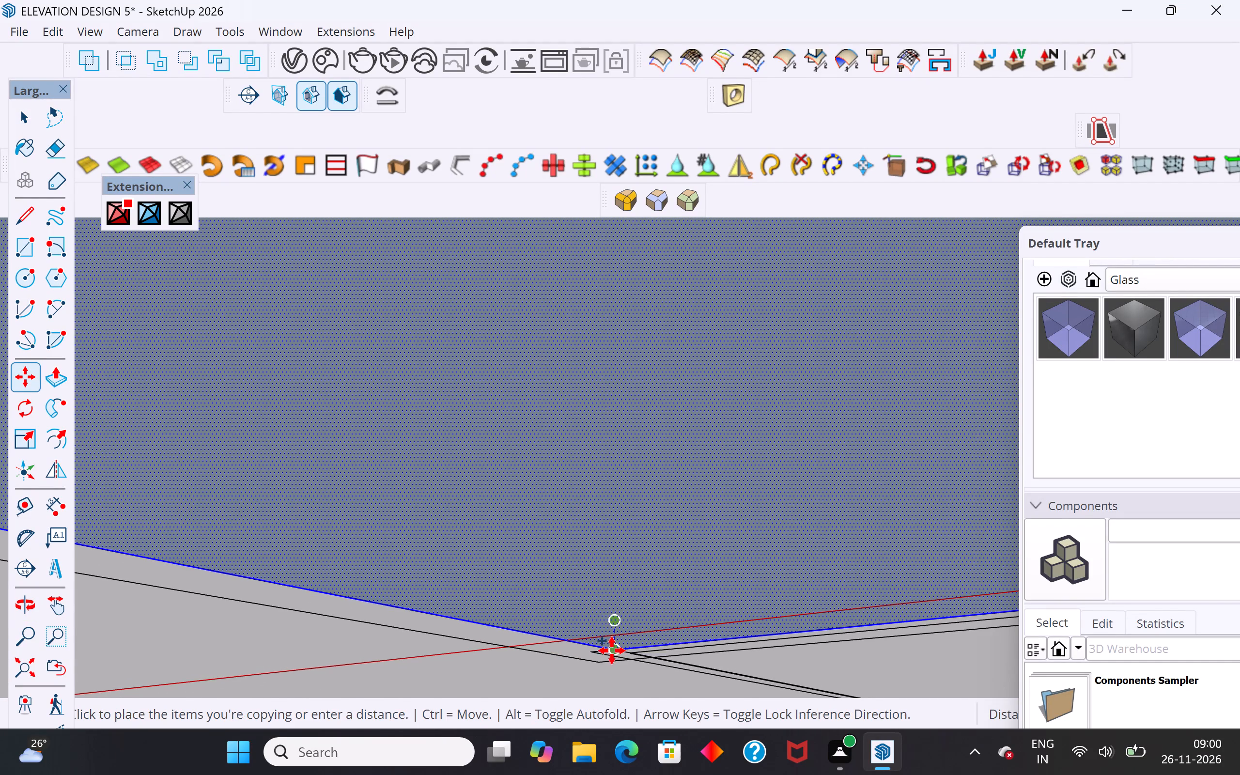
click(612, 653)
scroll(647, 591, down, 15)
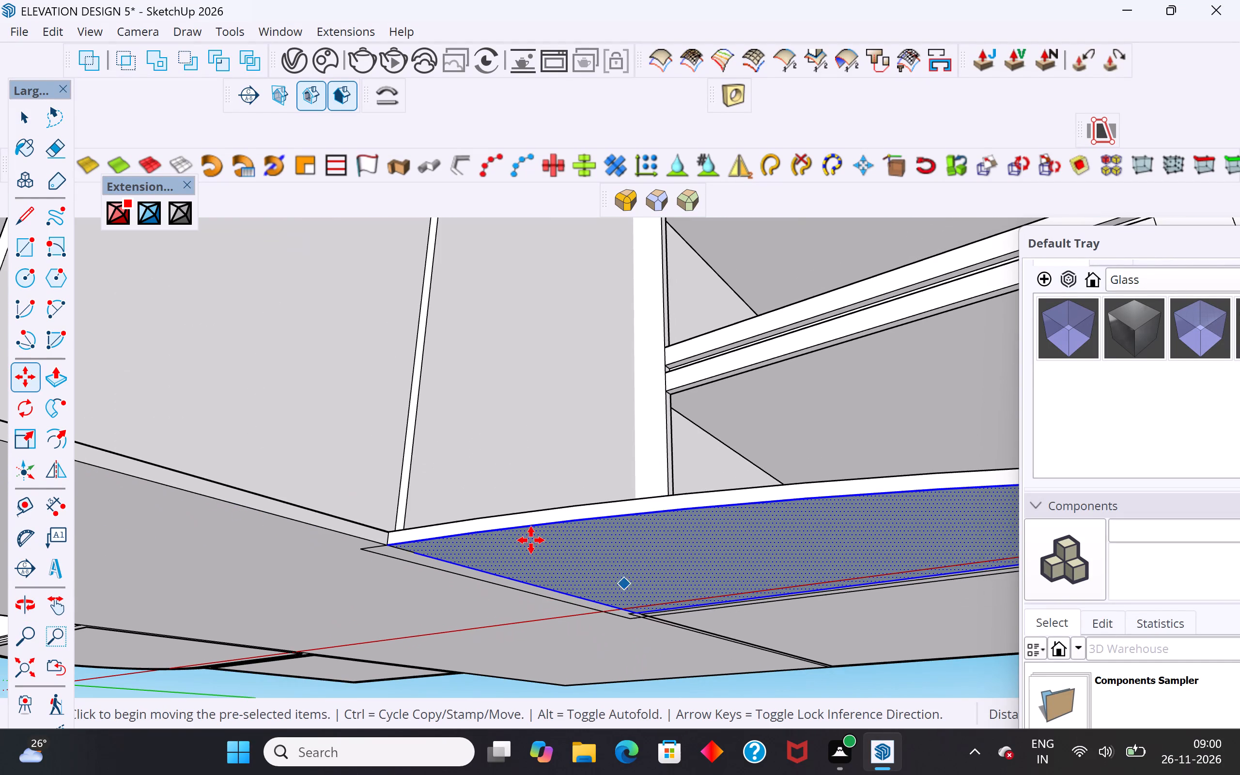
Reverse the copied underside face of the curved base.
click(33, 118)
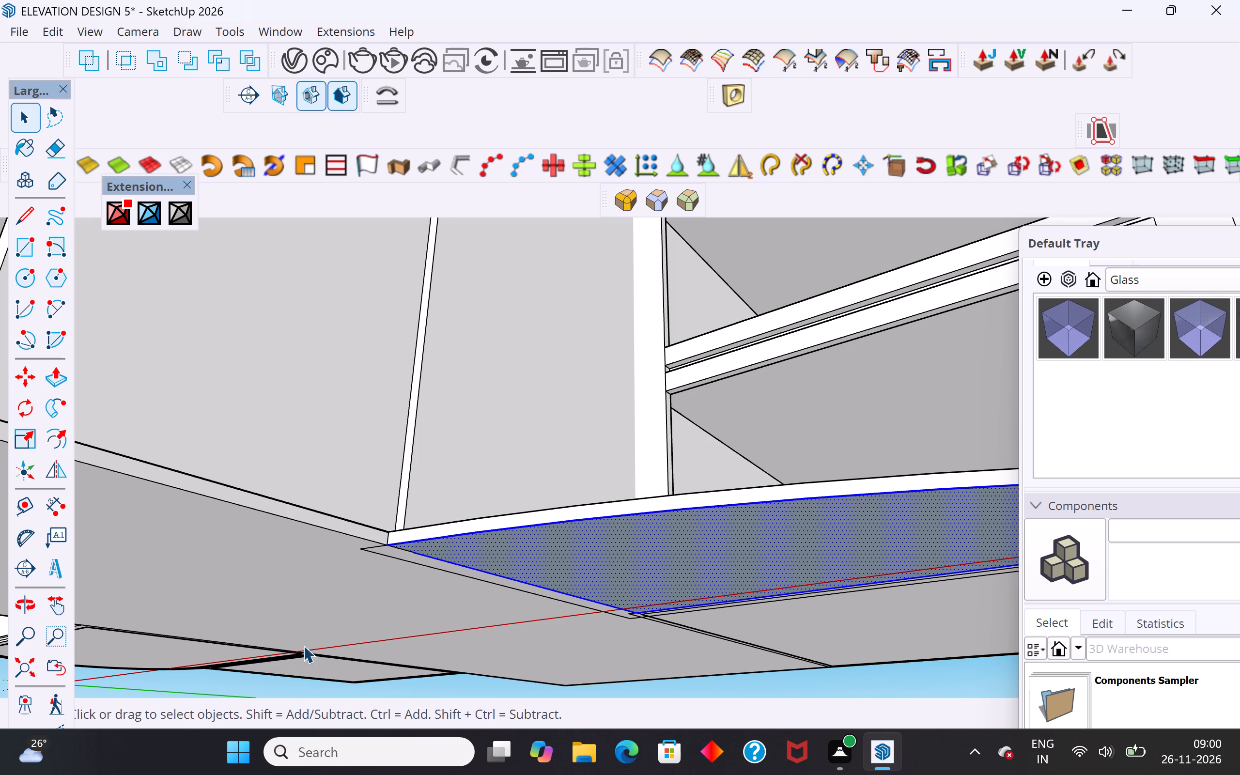
click(407, 684)
scroll(591, 565, up, 2)
right_click(592, 564)
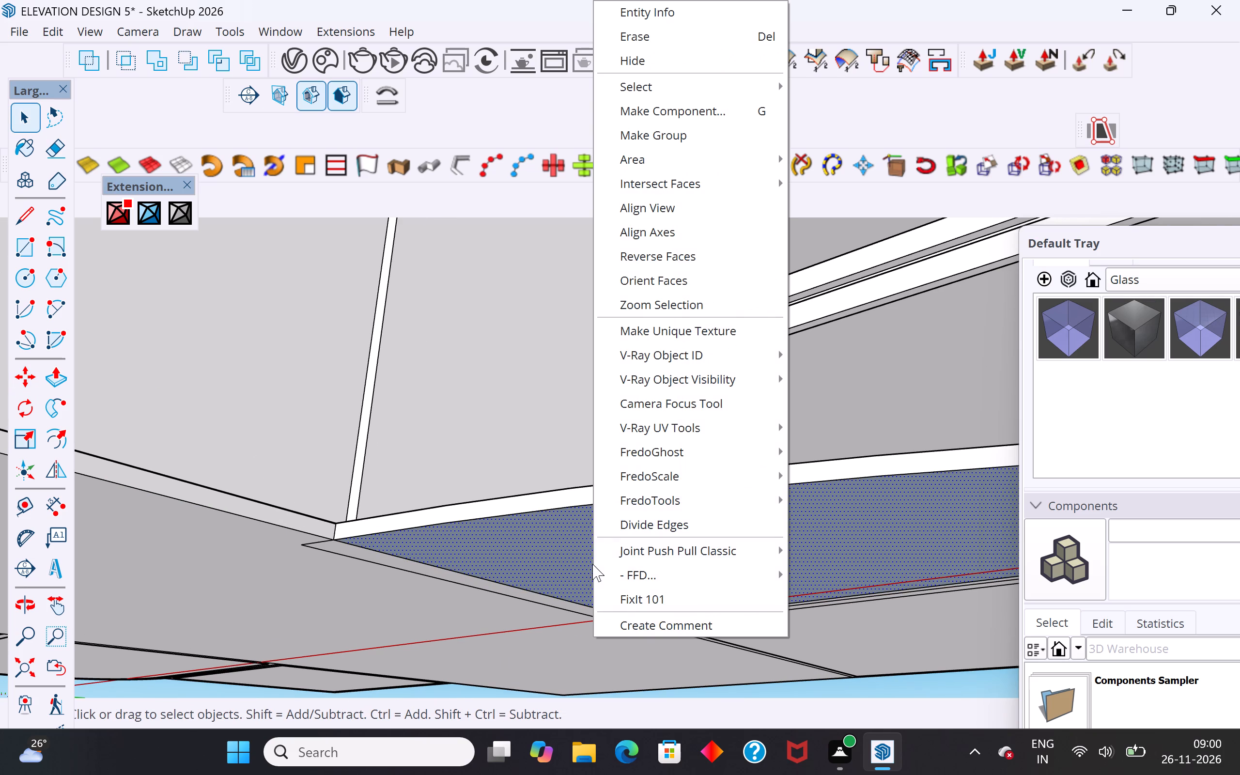
click(654, 257)
Delete the stray long edge and its short end stub overhanging the straight side of the curved base's underside.
scroll(254, 573, up, 2)
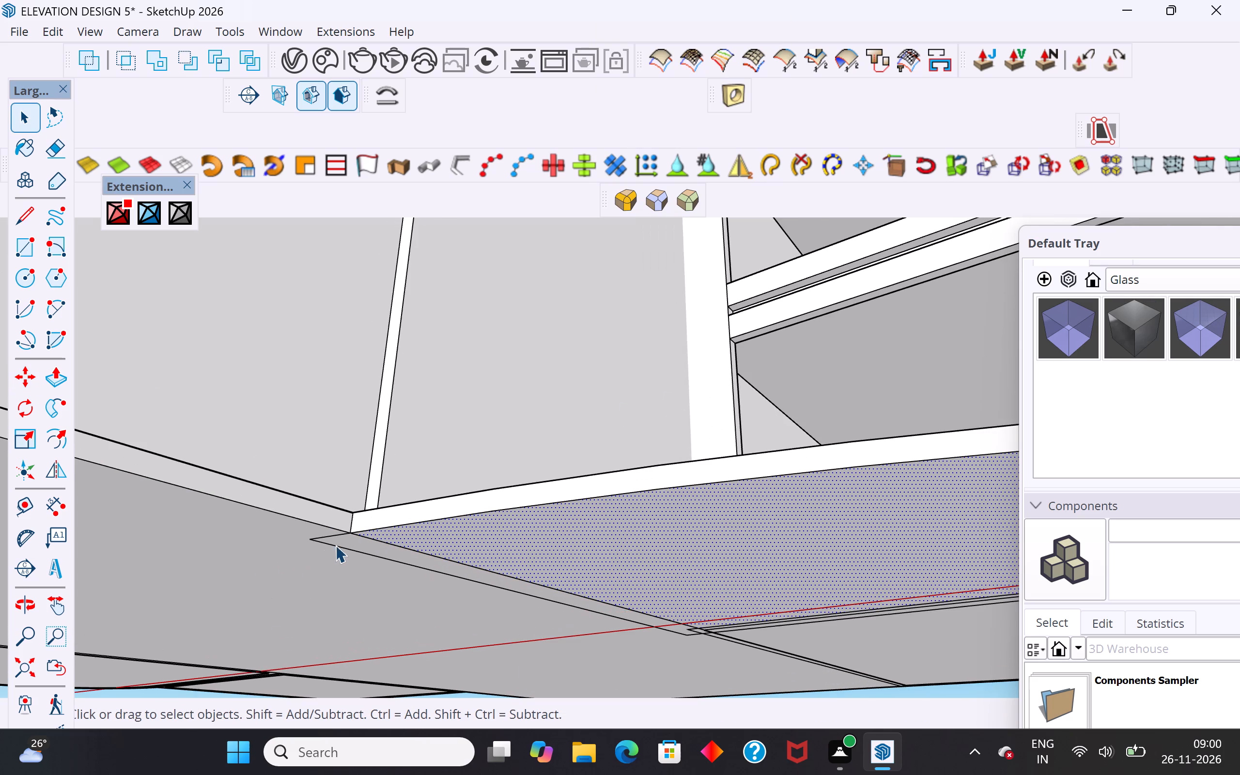
scroll(341, 543, up, 3)
click(342, 548)
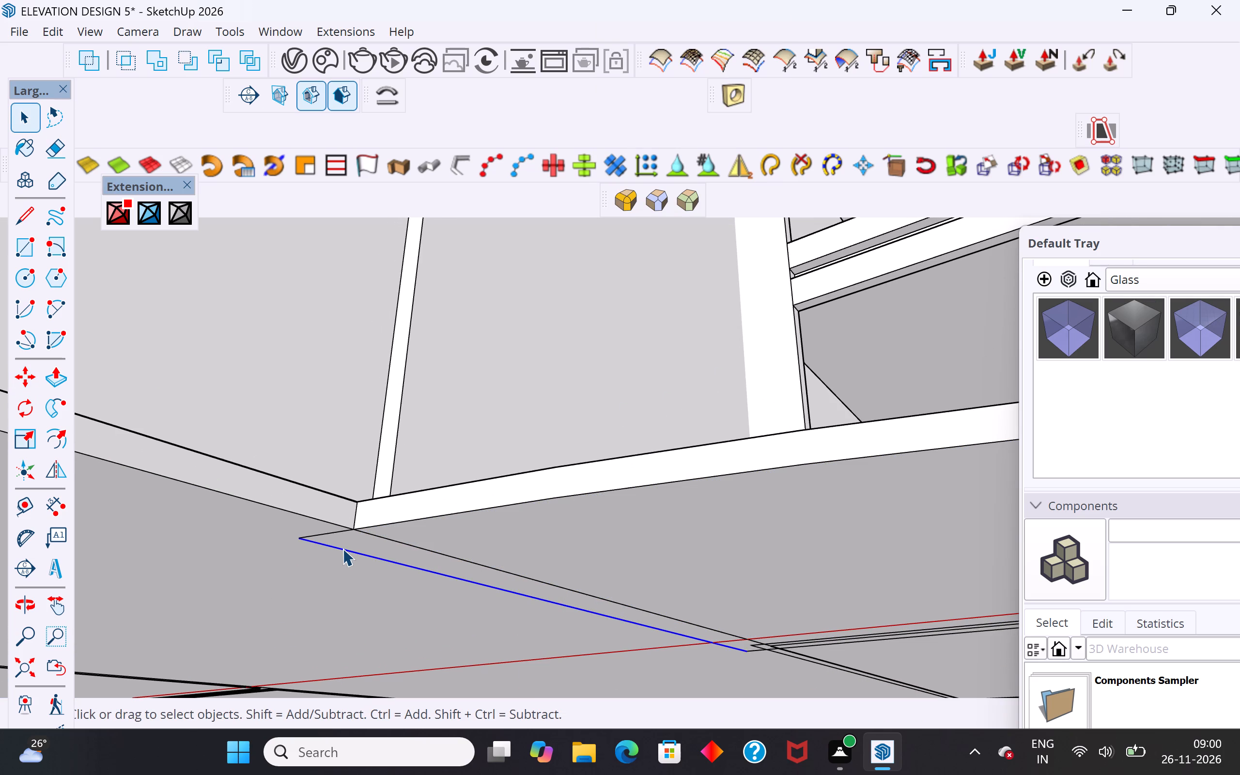
key(Delete)
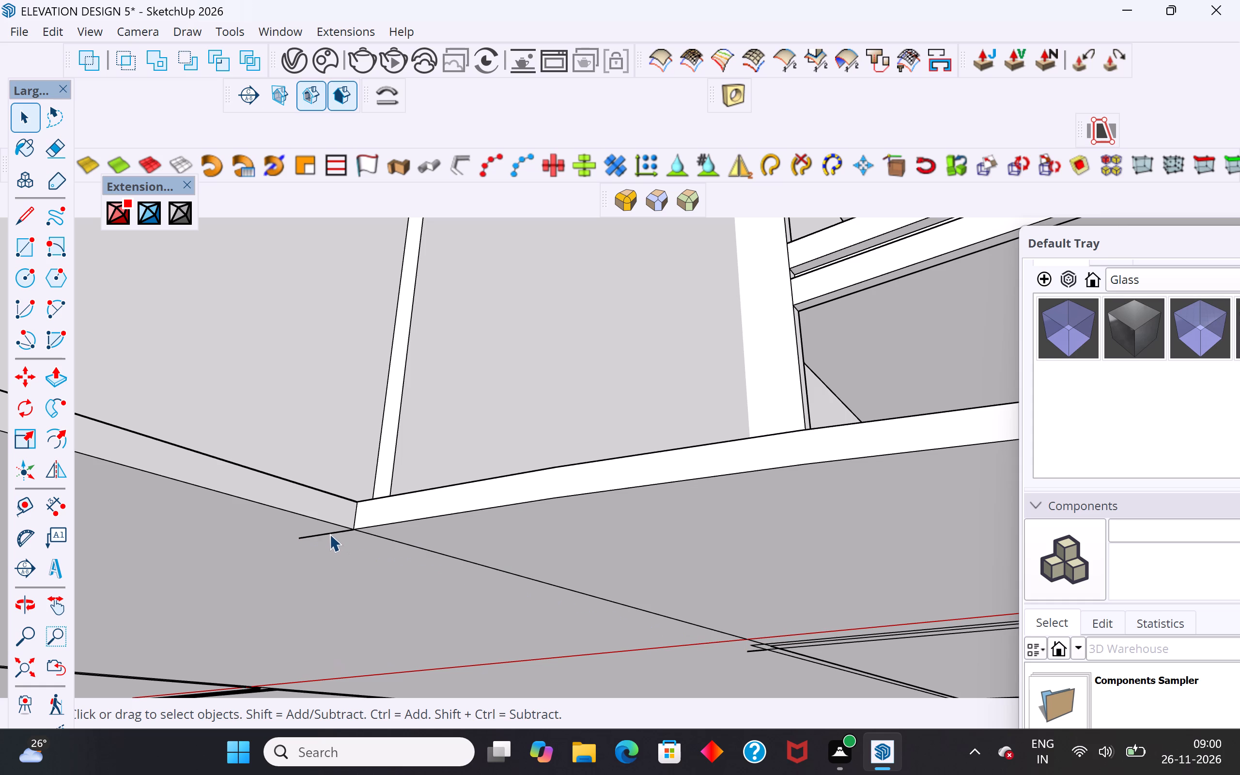
click(329, 533)
key(Delete)
Delete the outermost of the parallel stray lines and the short stubs at the opposite corner of the base's underside.
scroll(354, 542, down, 5)
middle_drag(698, 622, 683, 575)
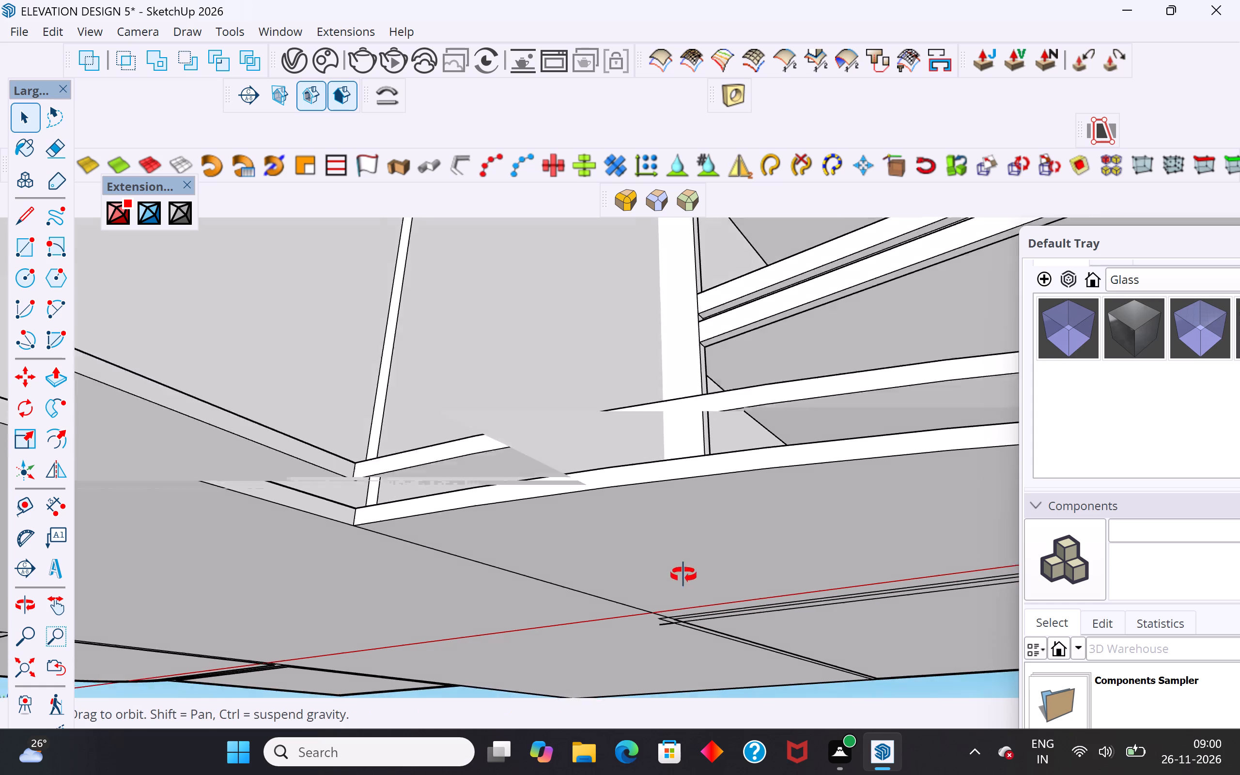
middle_drag(683, 575, 714, 617)
scroll(716, 617, up, 8)
click(717, 617)
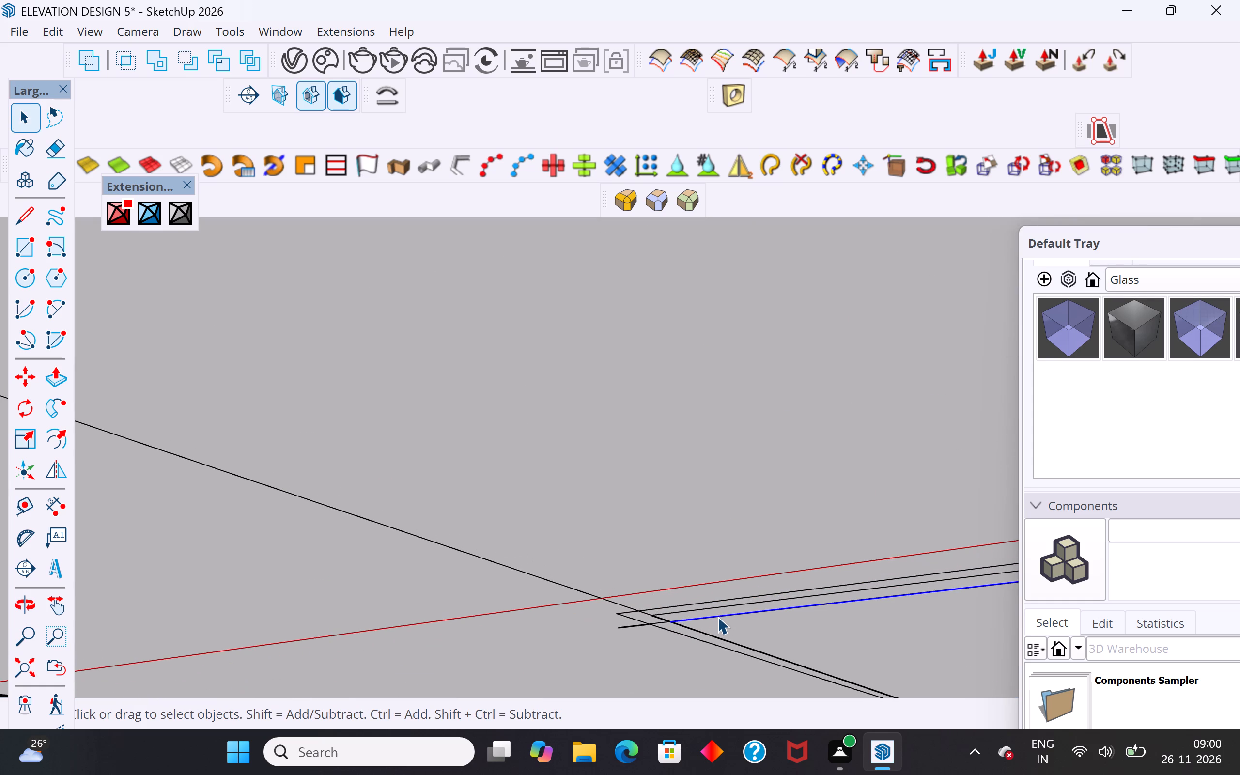
key(Delete)
click(646, 621)
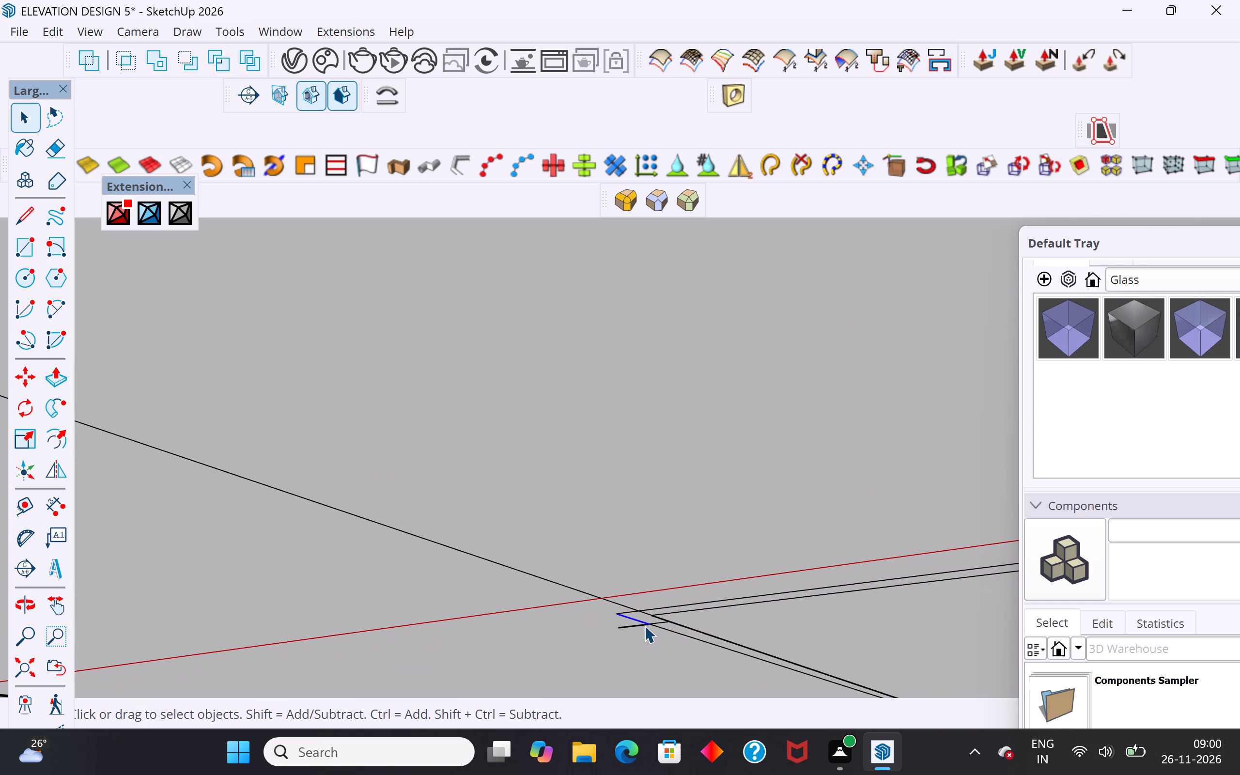
click(643, 625)
key(Delete)
click(643, 625)
key(Delete)
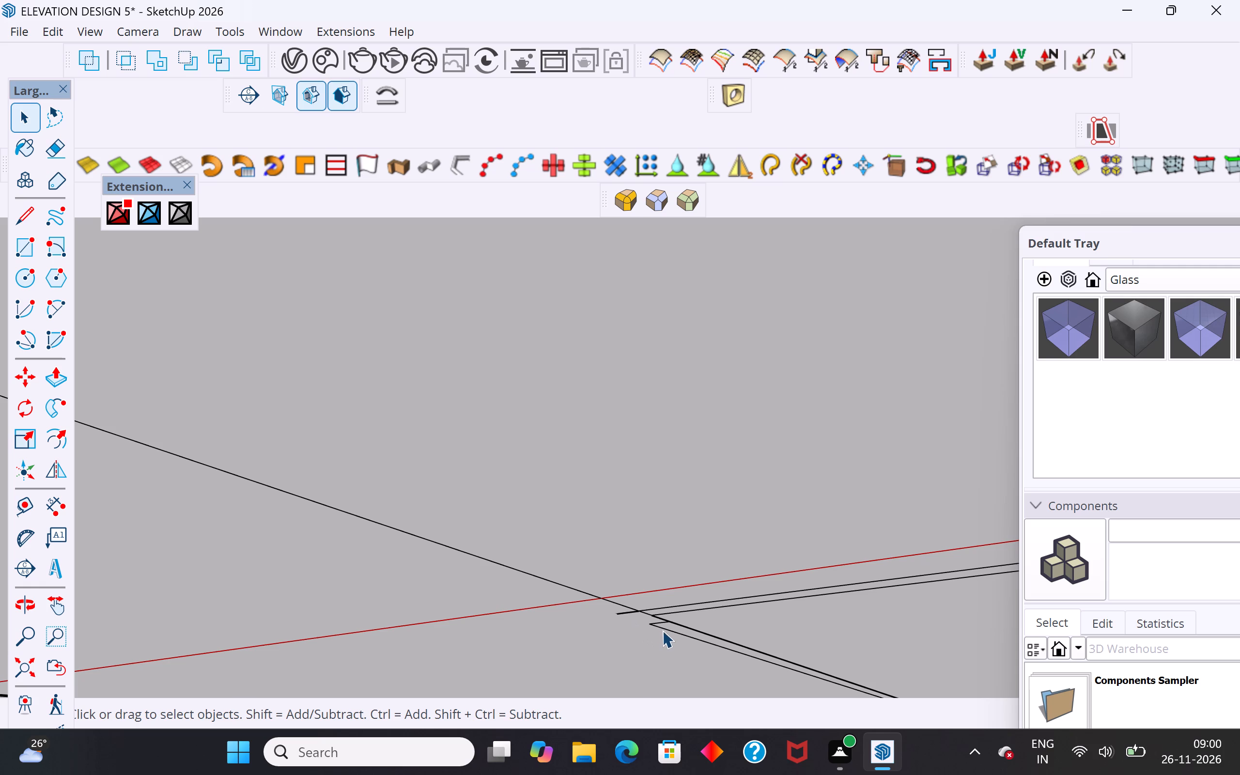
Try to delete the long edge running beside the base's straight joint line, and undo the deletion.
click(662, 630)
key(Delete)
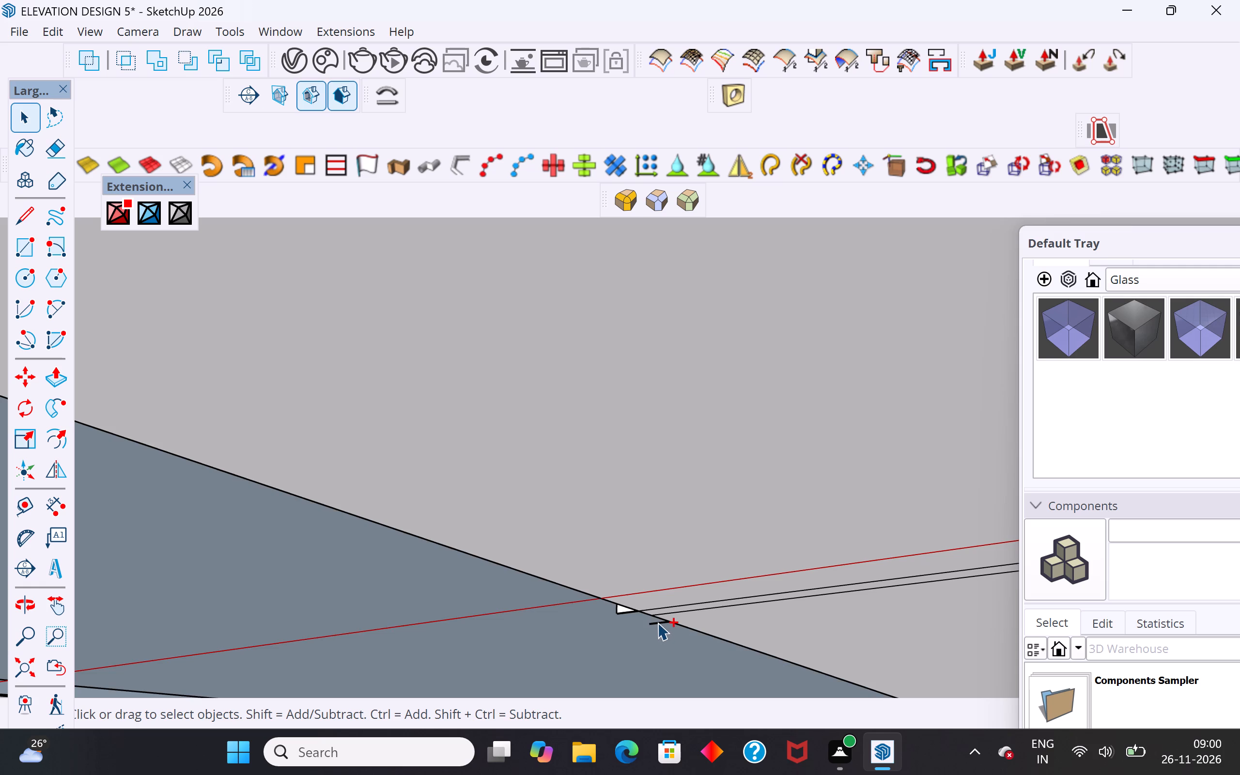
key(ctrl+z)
Delete the remaining parallel stray lines extending from that corner across the base's underside.
click(689, 610)
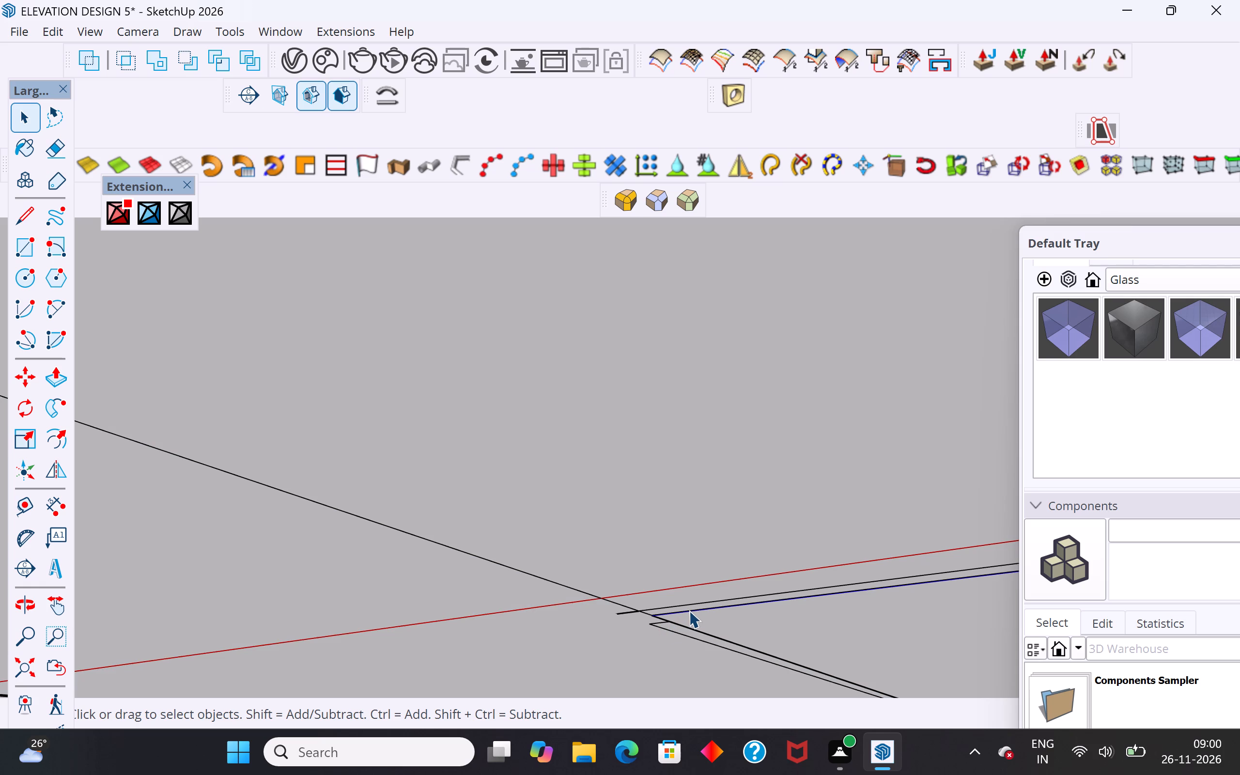
key(Delete)
click(698, 604)
key(Delete)
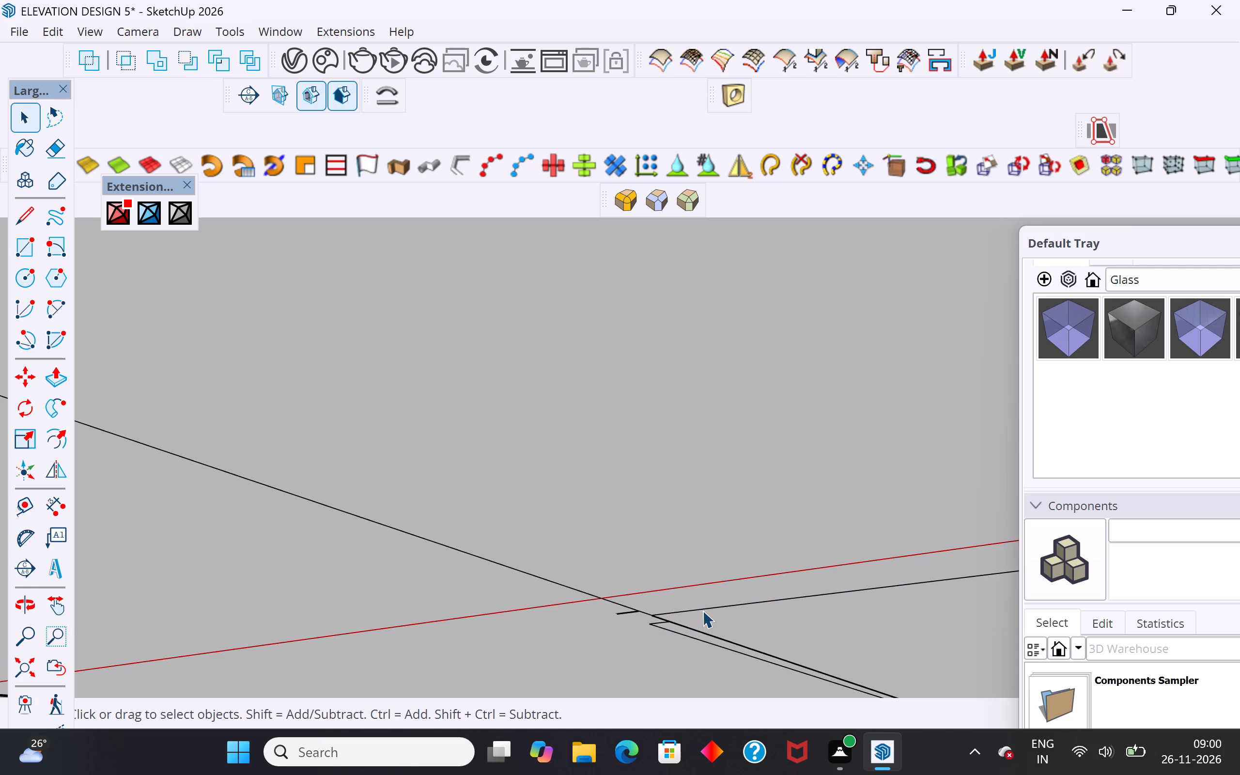
click(702, 607)
key(Delete)
scroll(648, 599, down, 10)
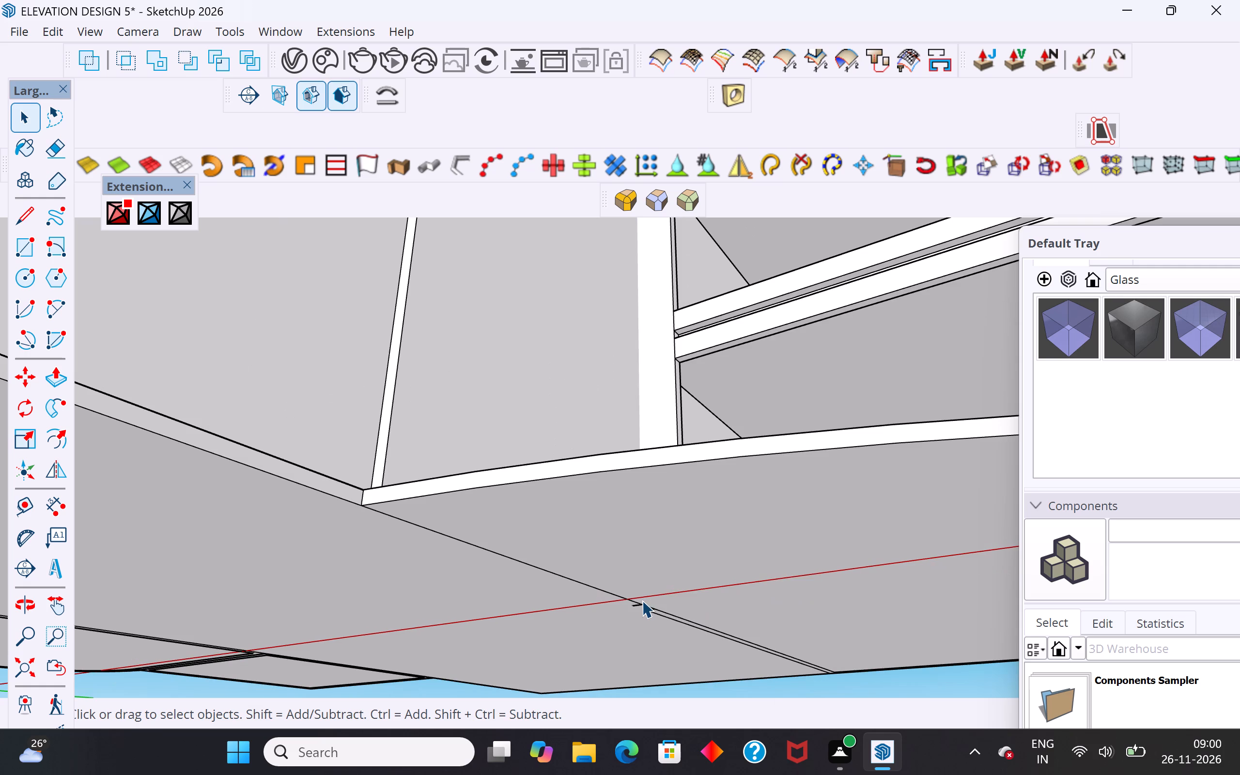
Delete the two inner stray curves and the small wedge edges near the rounded end of the base's underside.
middle_drag(556, 520, 530, 640)
scroll(527, 539, down, 9)
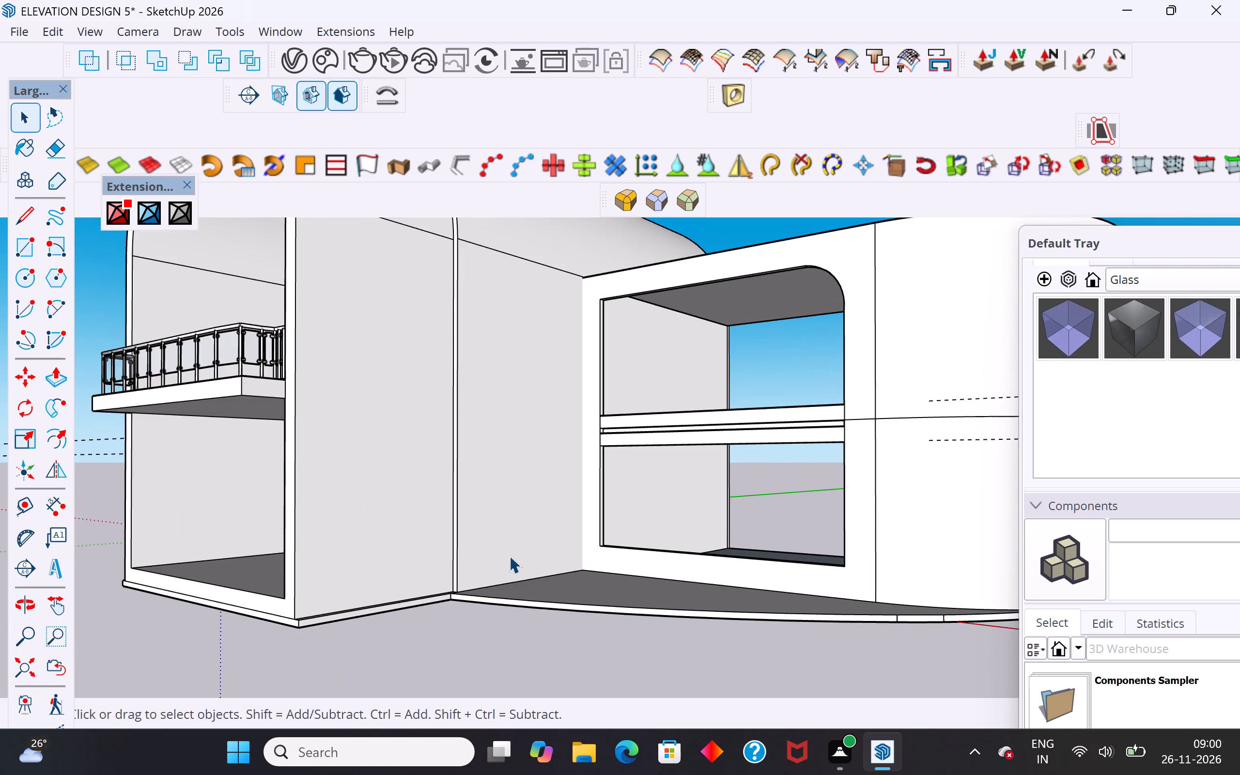
scroll(541, 570, down, 5)
middle_drag(869, 652, 828, 374)
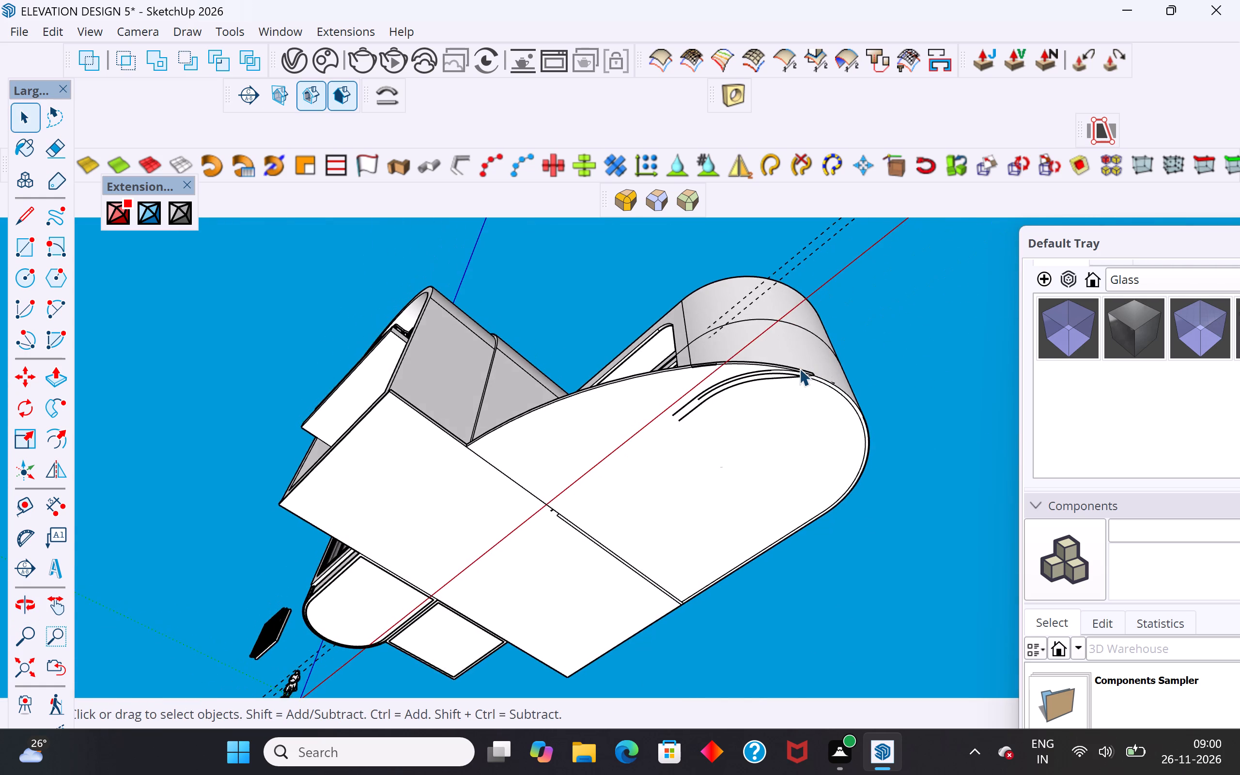
scroll(799, 368, up, 13)
scroll(770, 417, up, 3)
click(760, 394)
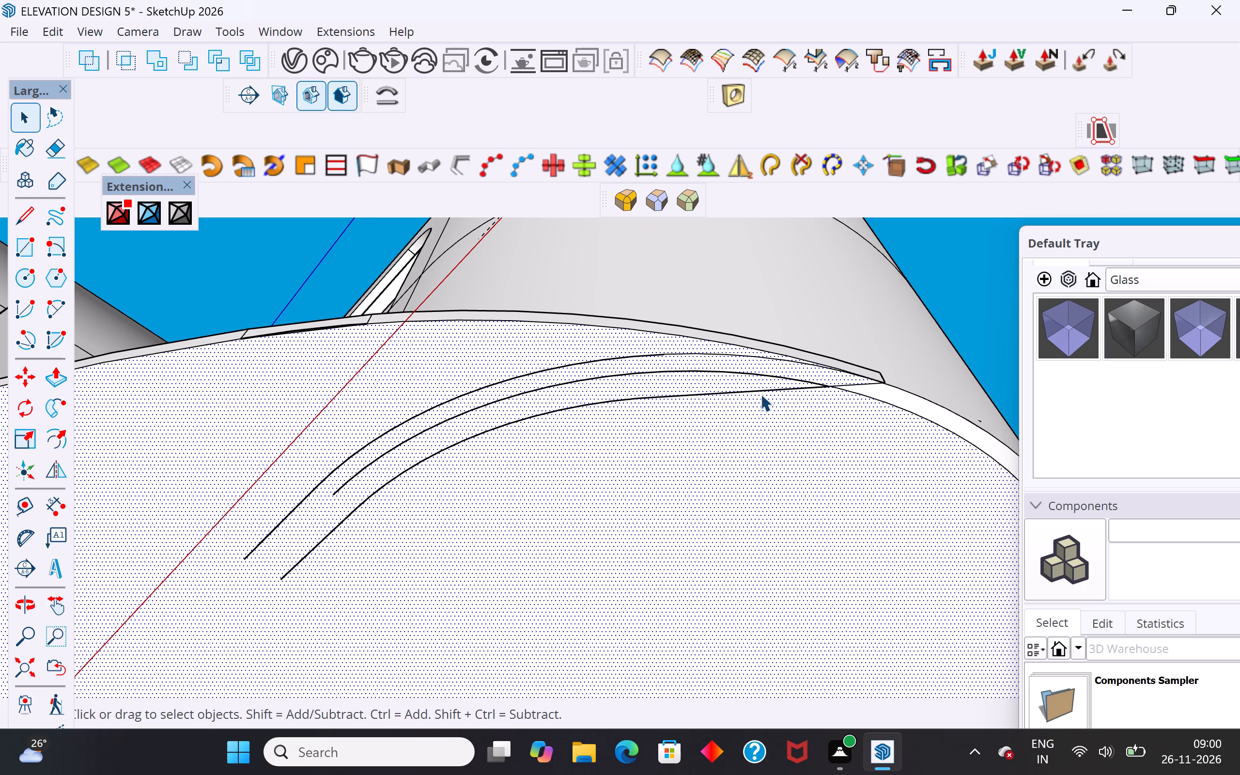
click(760, 392)
key(Delete)
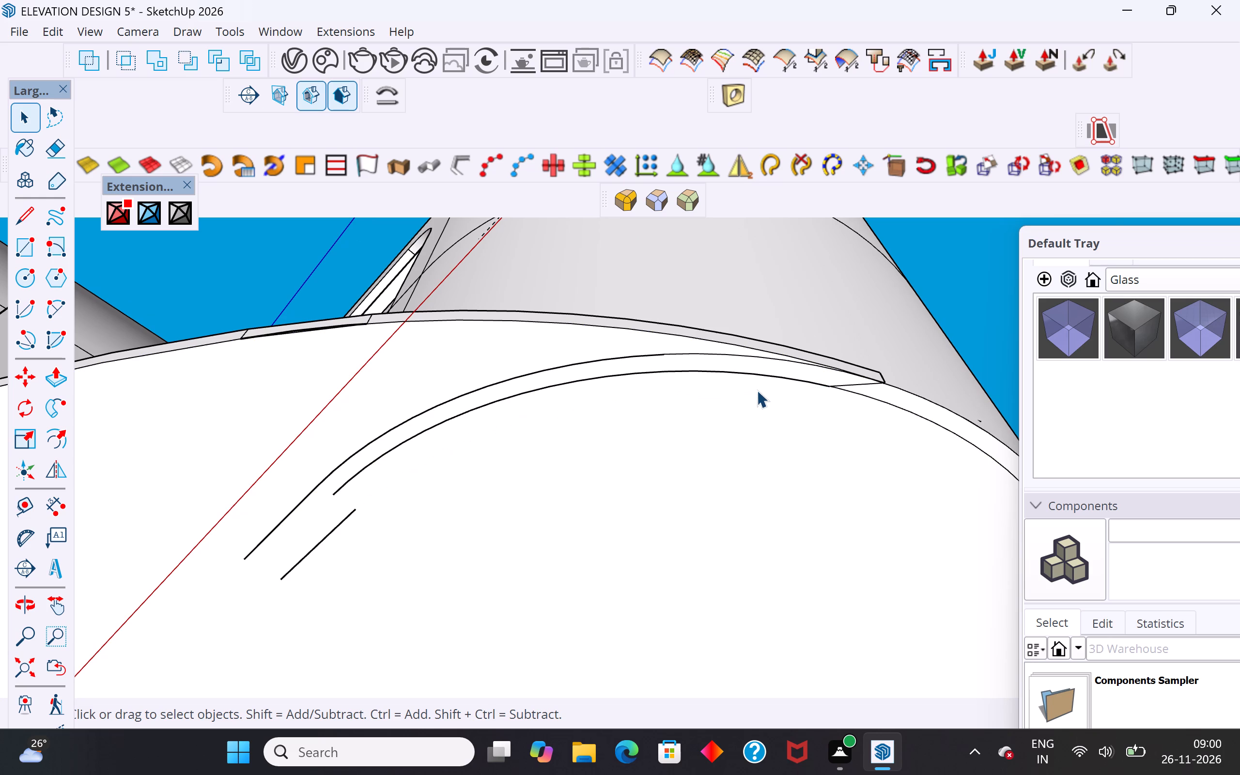
click(772, 376)
key(Delete)
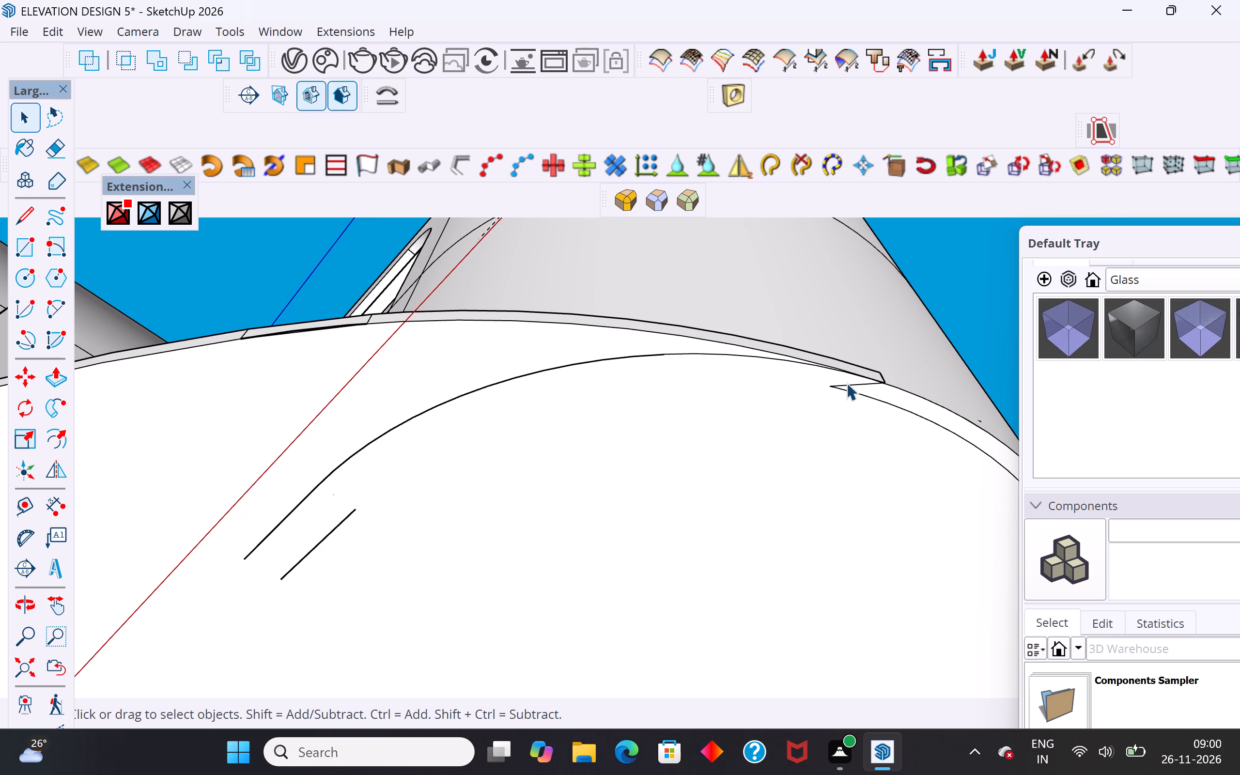
click(846, 383)
key(Delete)
click(851, 390)
key(Delete)
Delete the outer stray curve and the leftover straight segments on the base's underside.
click(728, 354)
key(Delete)
click(638, 355)
key(Delete)
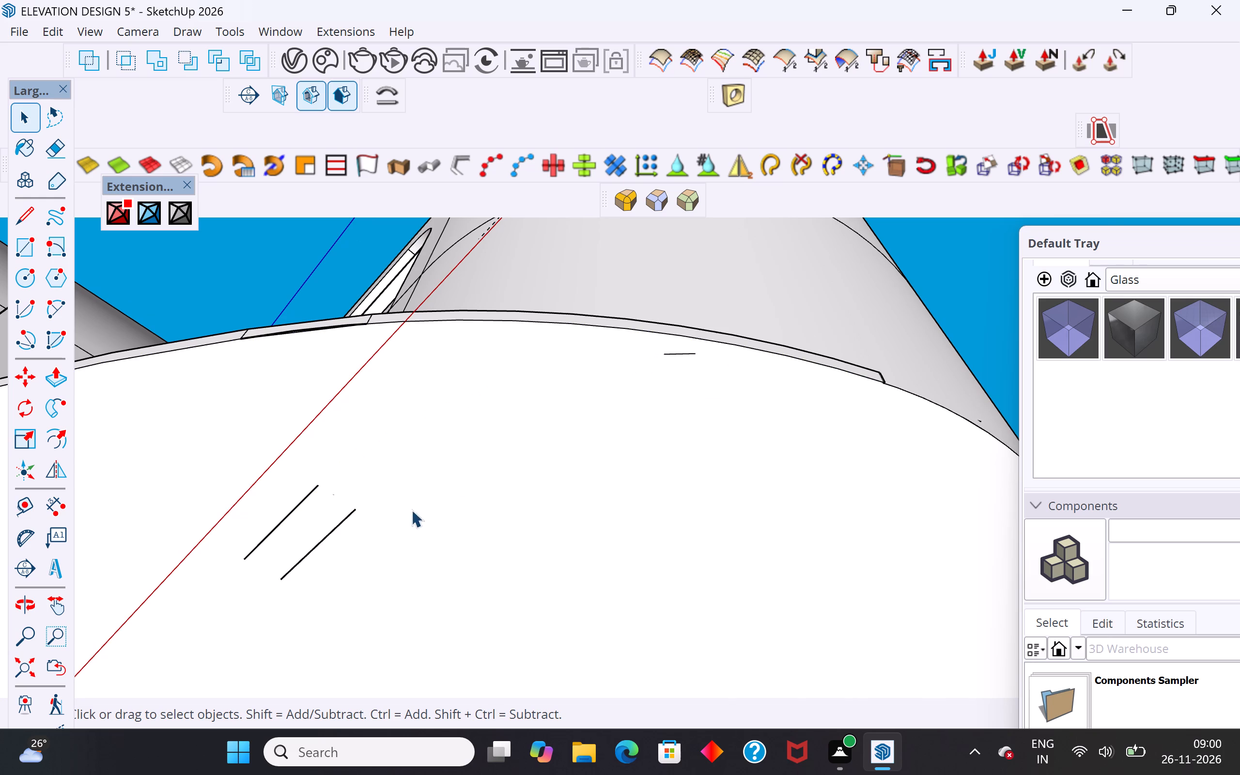
click(328, 532)
key(Delete)
click(296, 503)
key(Delete)
click(680, 352)
key(Delete)
key(Delete)
click(685, 352)
key(Delete)
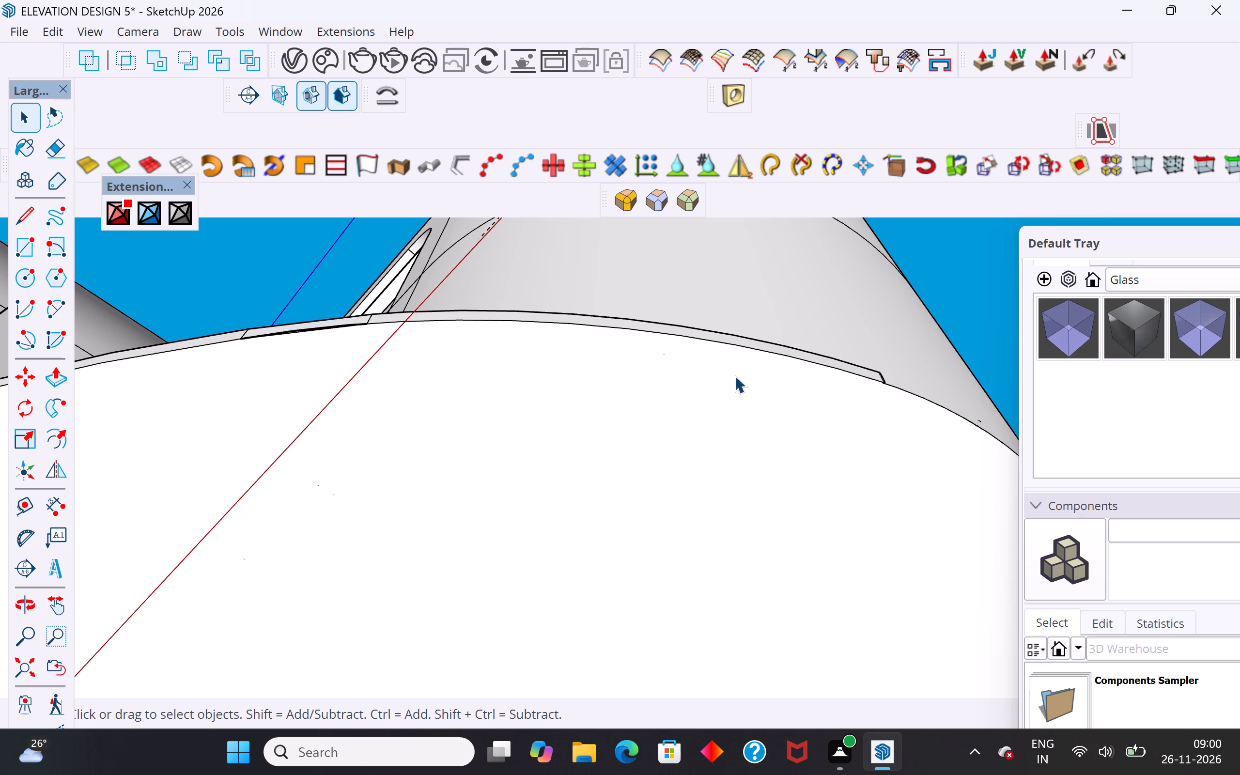
Hide the curved outer wall face standing on the rounded end of the base.
middle_drag(962, 425, 840, 462)
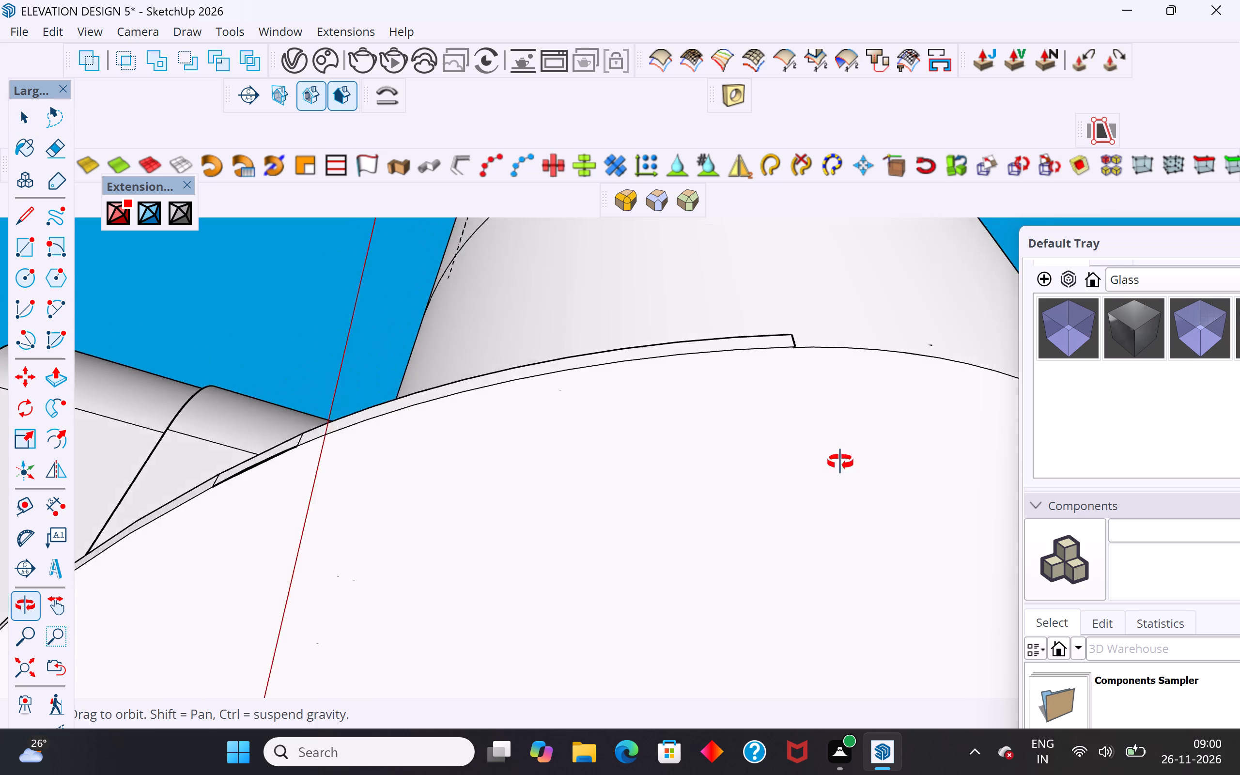
middle_drag(840, 462, 830, 478)
scroll(919, 369, up, 8)
click(916, 348)
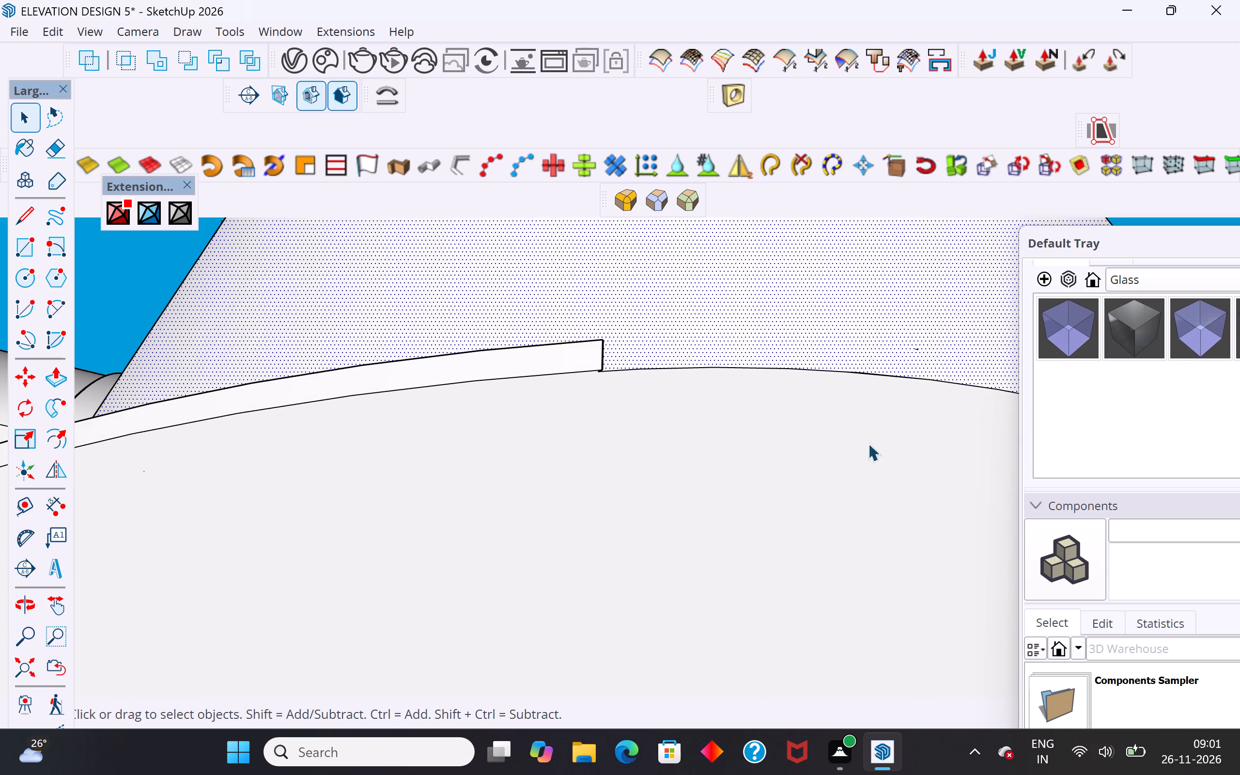
right_click(861, 309)
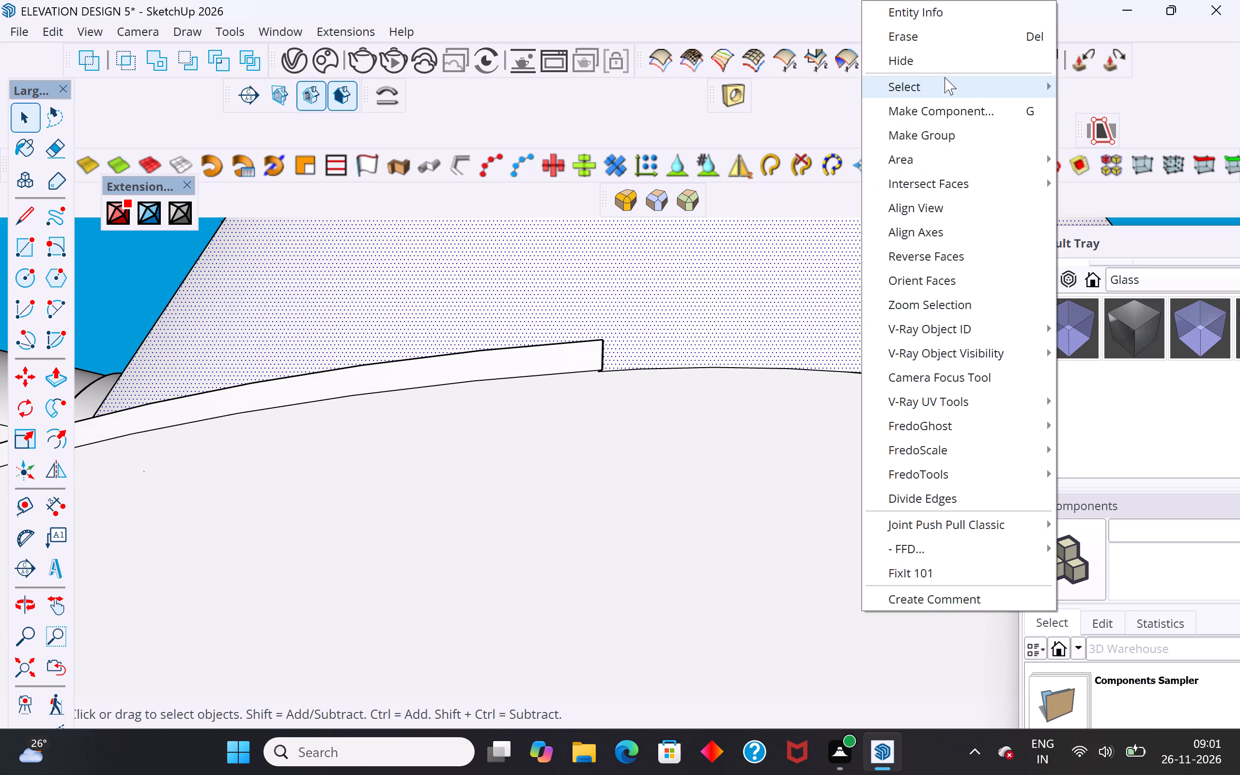
click(942, 64)
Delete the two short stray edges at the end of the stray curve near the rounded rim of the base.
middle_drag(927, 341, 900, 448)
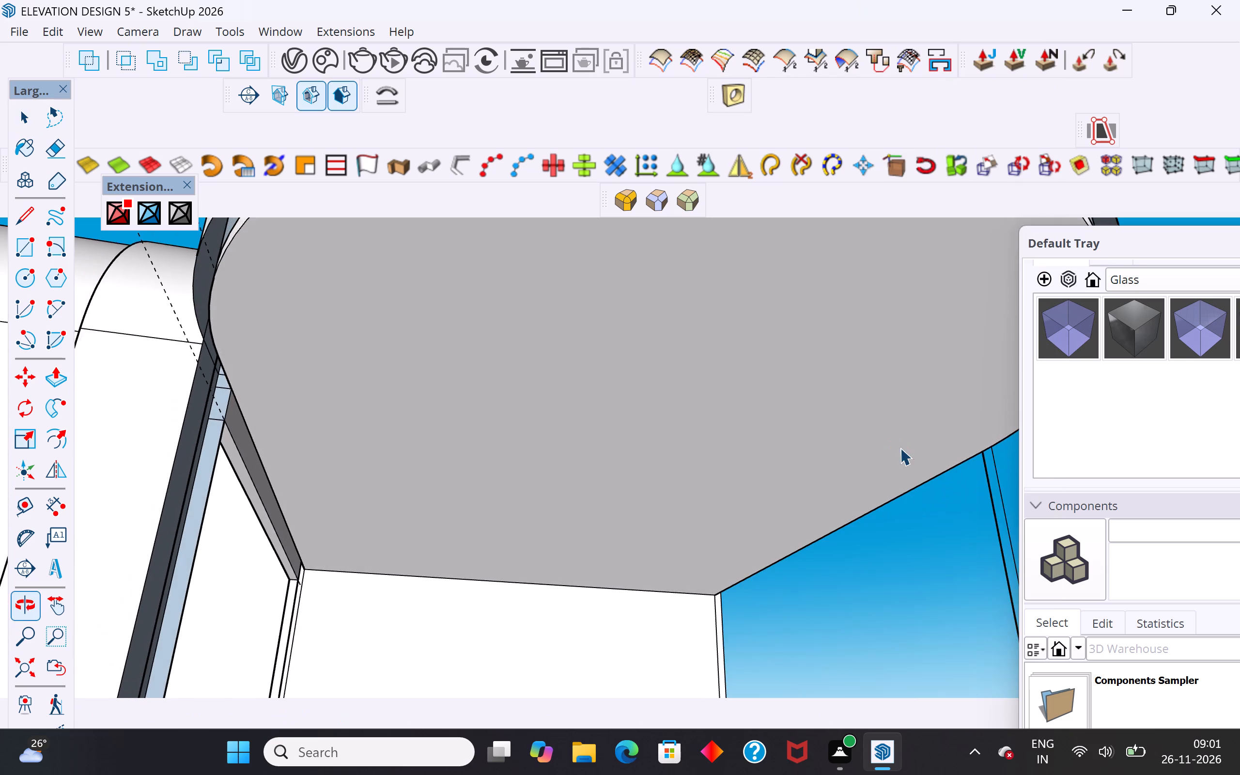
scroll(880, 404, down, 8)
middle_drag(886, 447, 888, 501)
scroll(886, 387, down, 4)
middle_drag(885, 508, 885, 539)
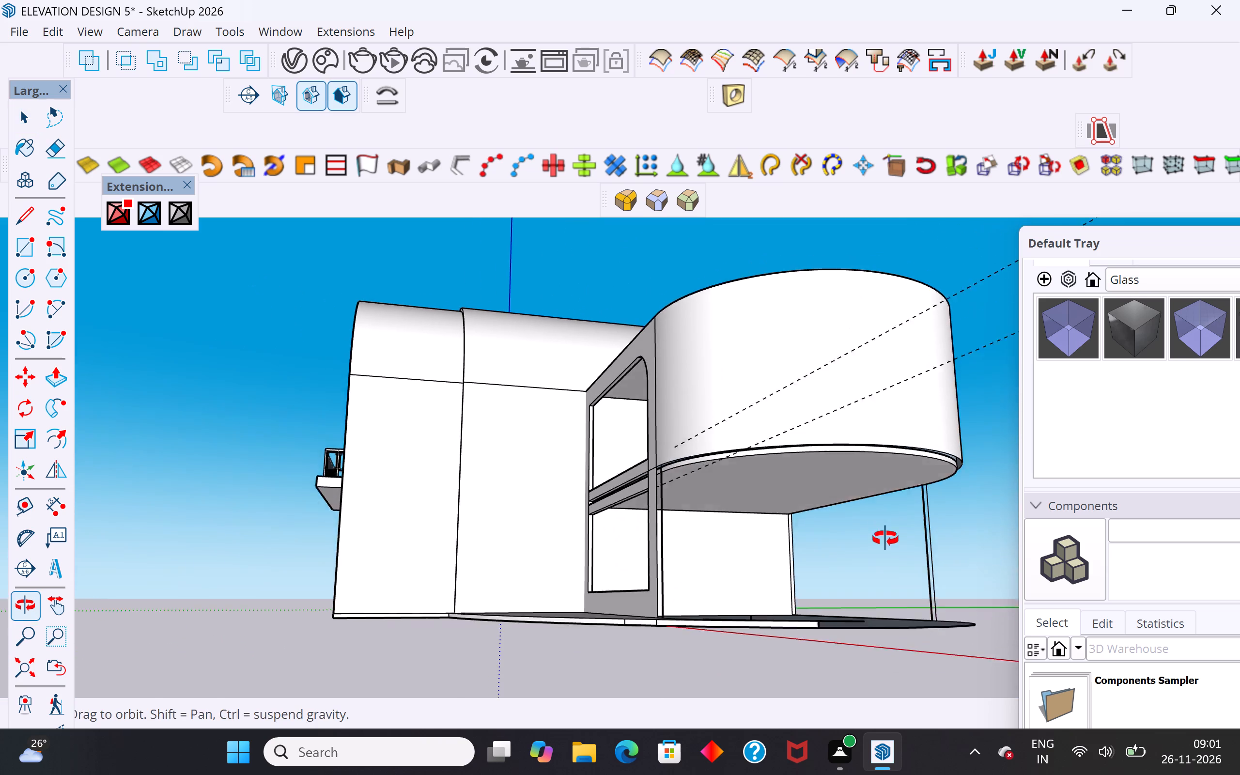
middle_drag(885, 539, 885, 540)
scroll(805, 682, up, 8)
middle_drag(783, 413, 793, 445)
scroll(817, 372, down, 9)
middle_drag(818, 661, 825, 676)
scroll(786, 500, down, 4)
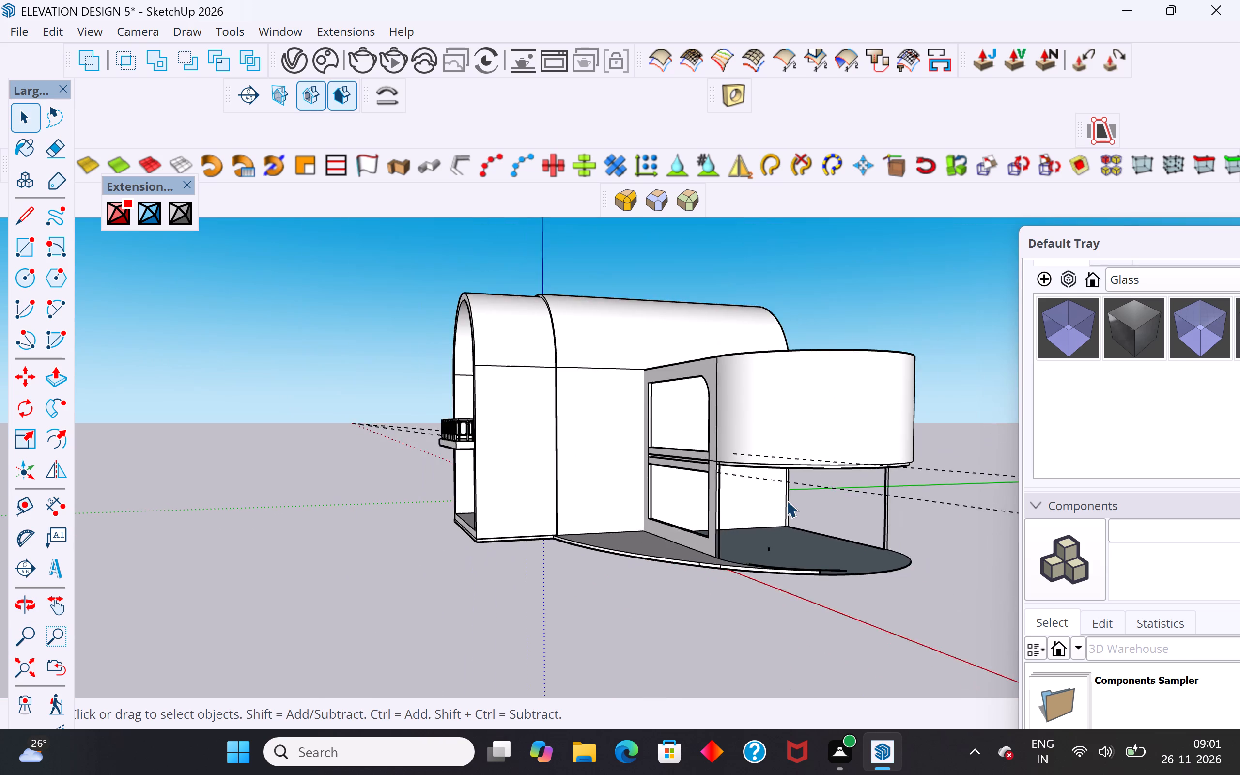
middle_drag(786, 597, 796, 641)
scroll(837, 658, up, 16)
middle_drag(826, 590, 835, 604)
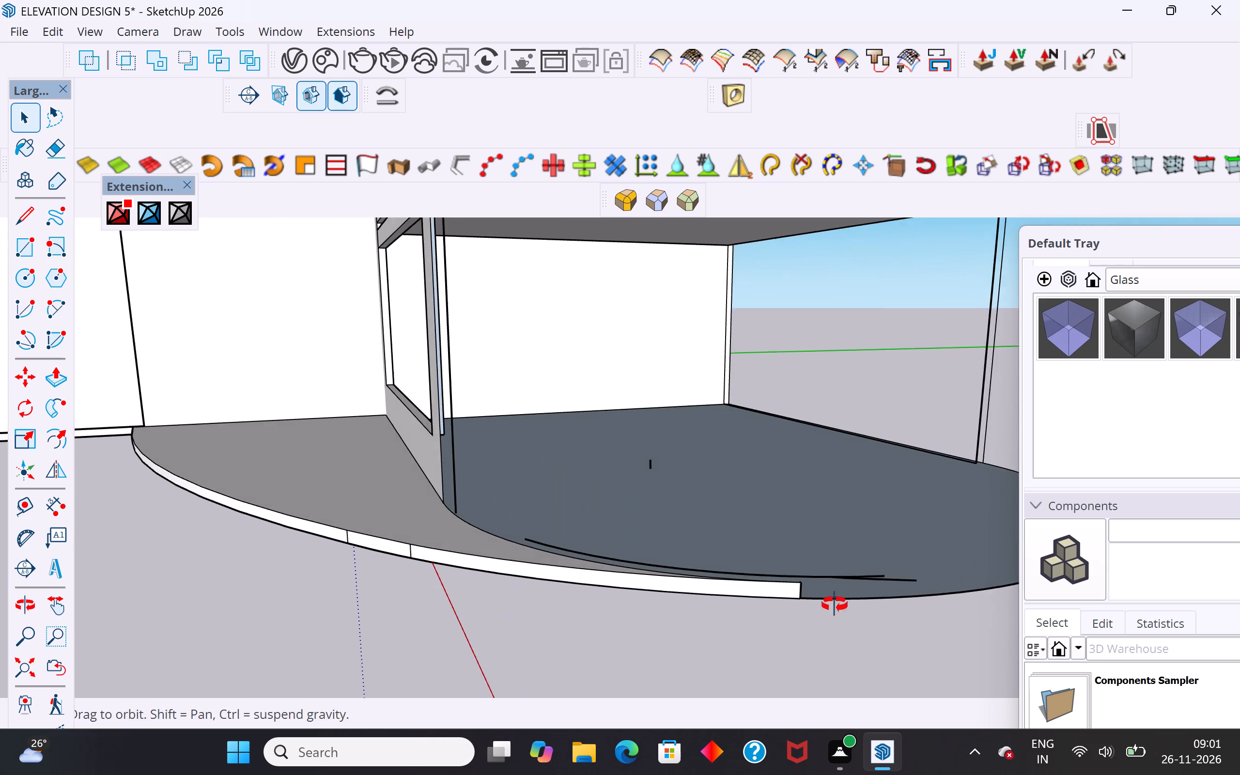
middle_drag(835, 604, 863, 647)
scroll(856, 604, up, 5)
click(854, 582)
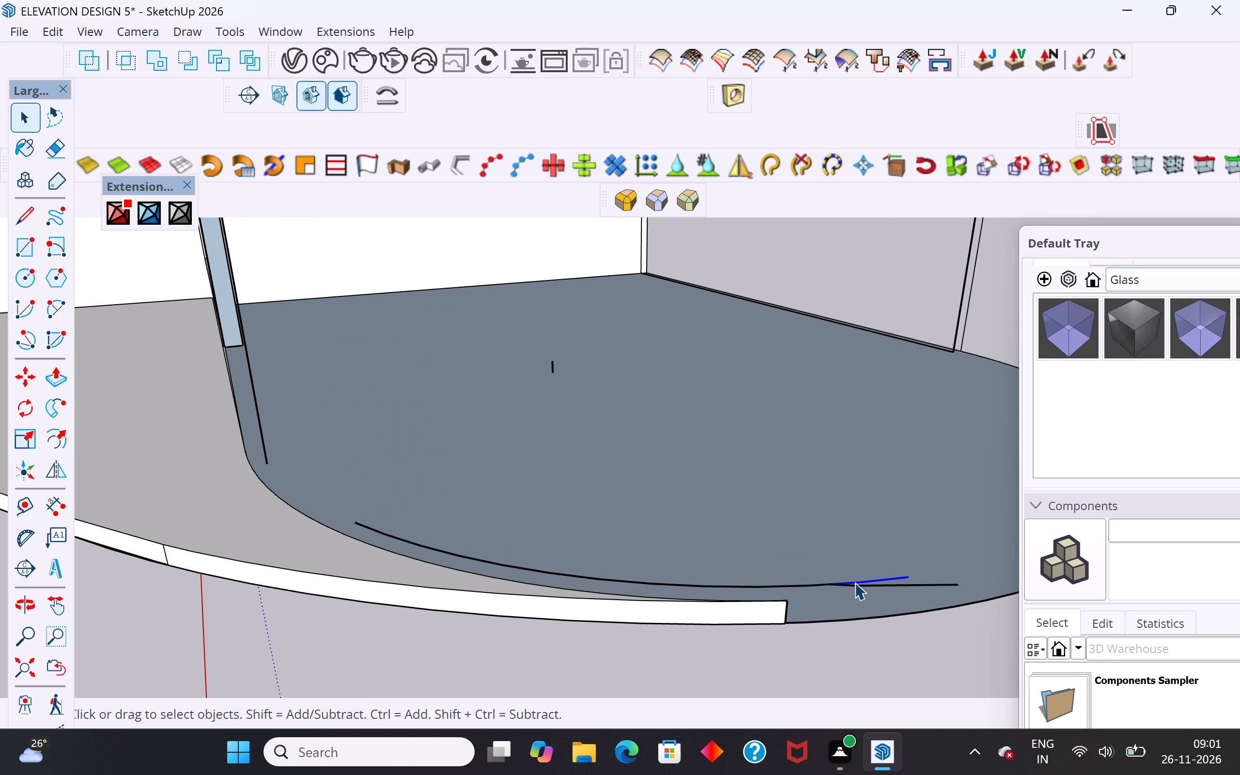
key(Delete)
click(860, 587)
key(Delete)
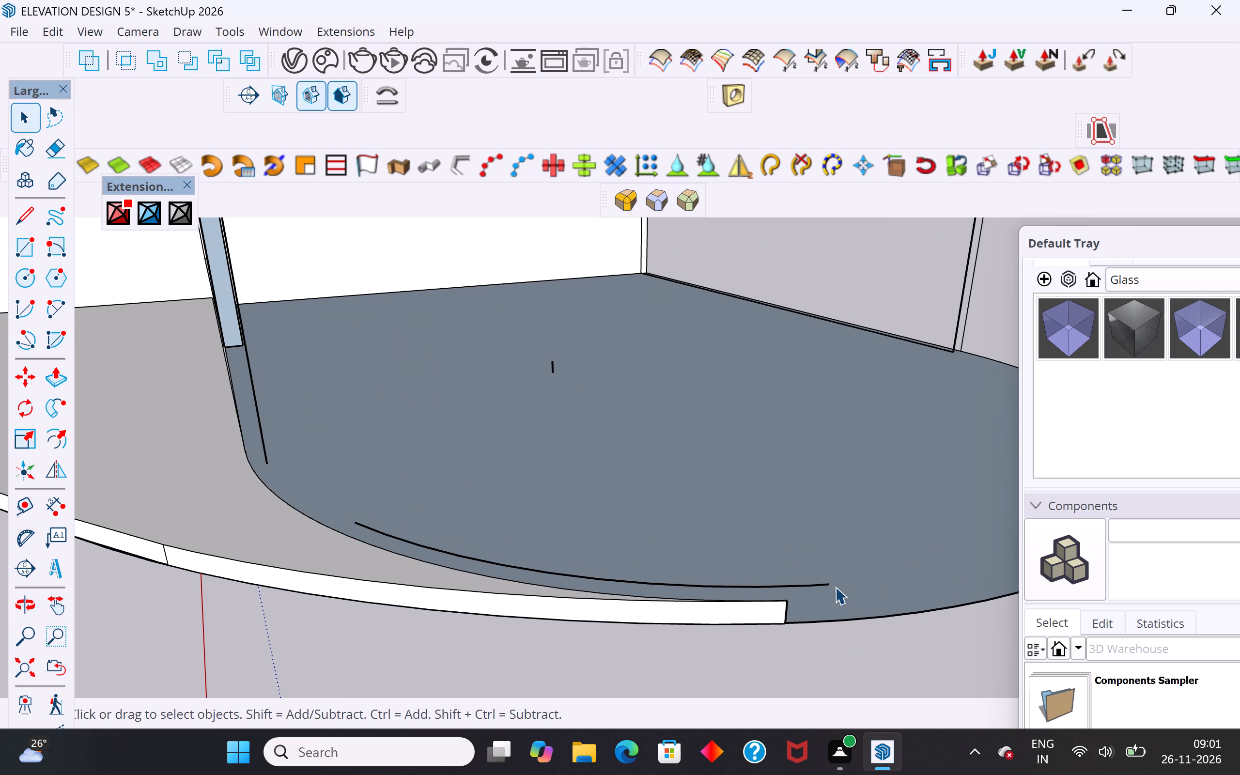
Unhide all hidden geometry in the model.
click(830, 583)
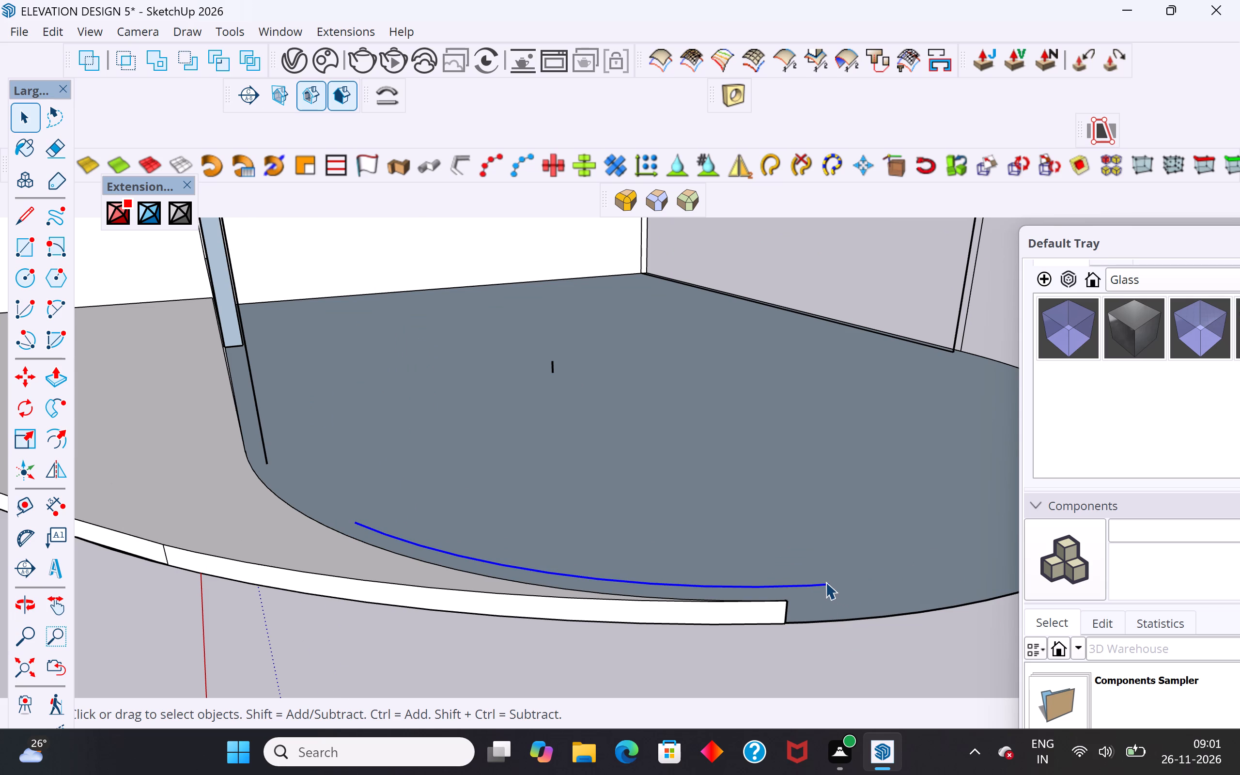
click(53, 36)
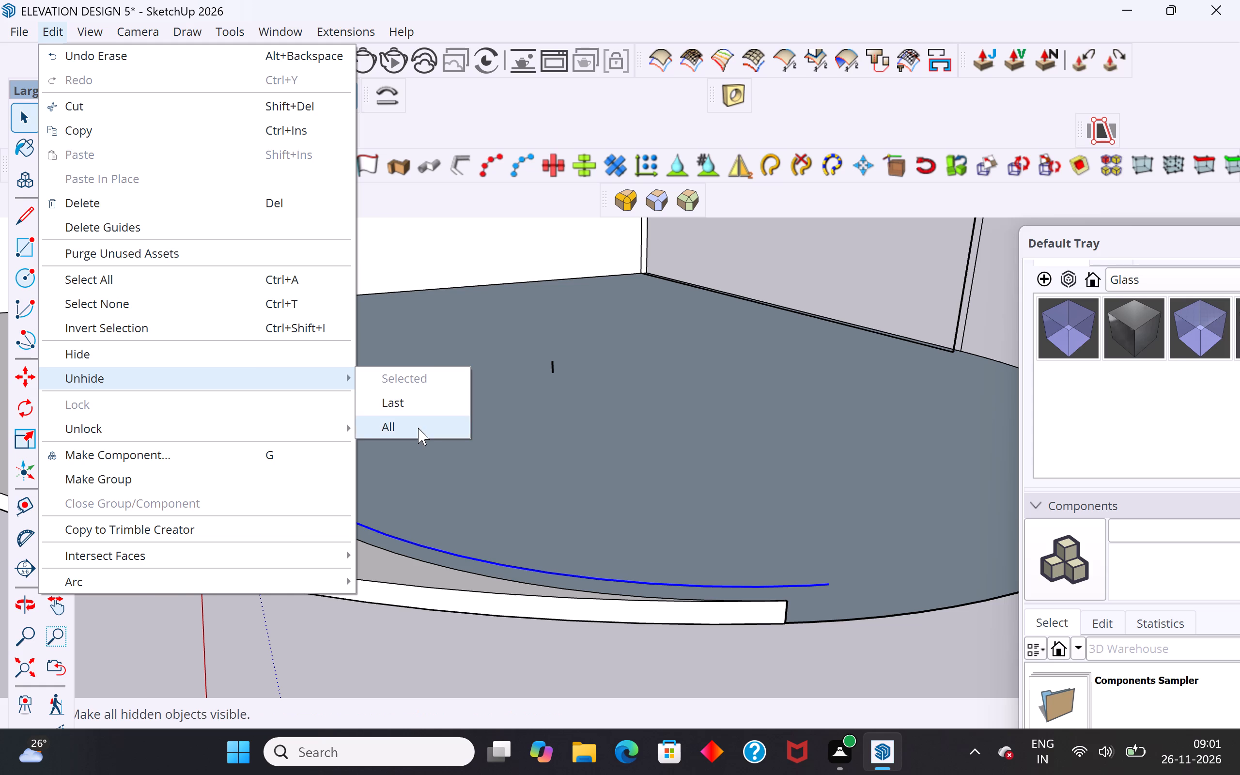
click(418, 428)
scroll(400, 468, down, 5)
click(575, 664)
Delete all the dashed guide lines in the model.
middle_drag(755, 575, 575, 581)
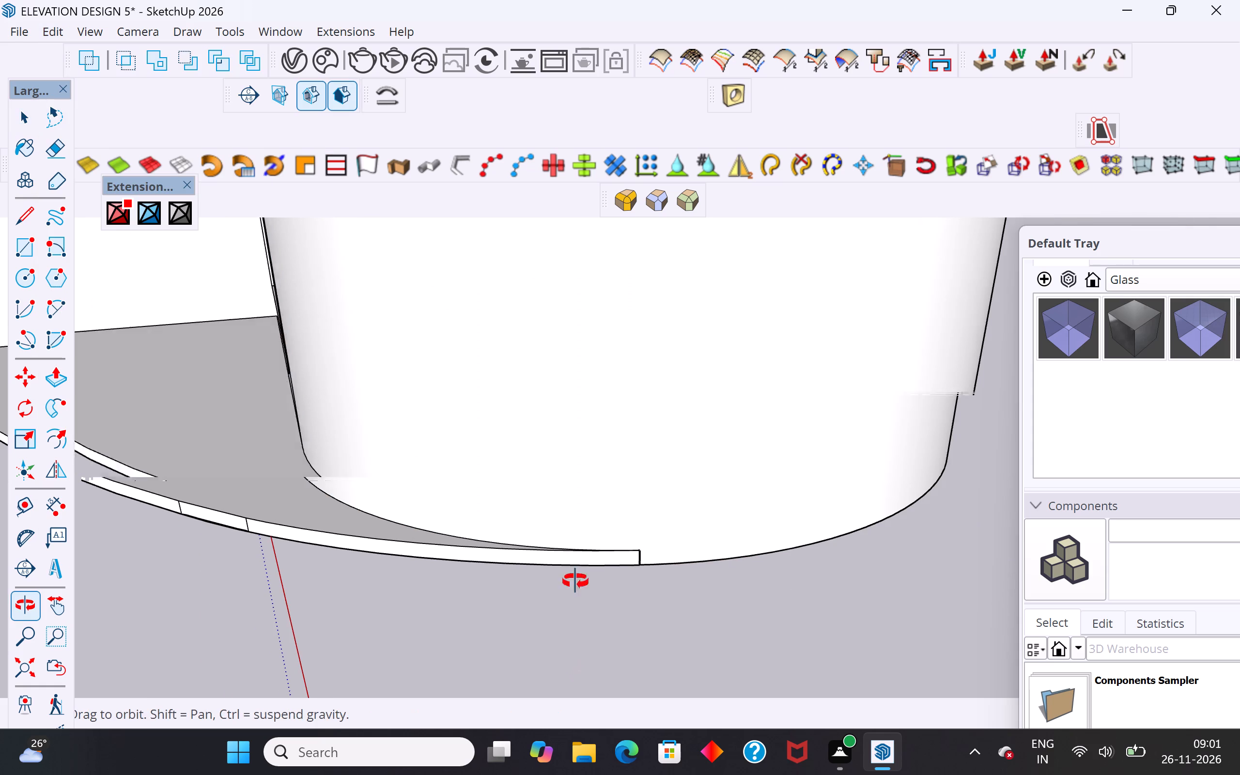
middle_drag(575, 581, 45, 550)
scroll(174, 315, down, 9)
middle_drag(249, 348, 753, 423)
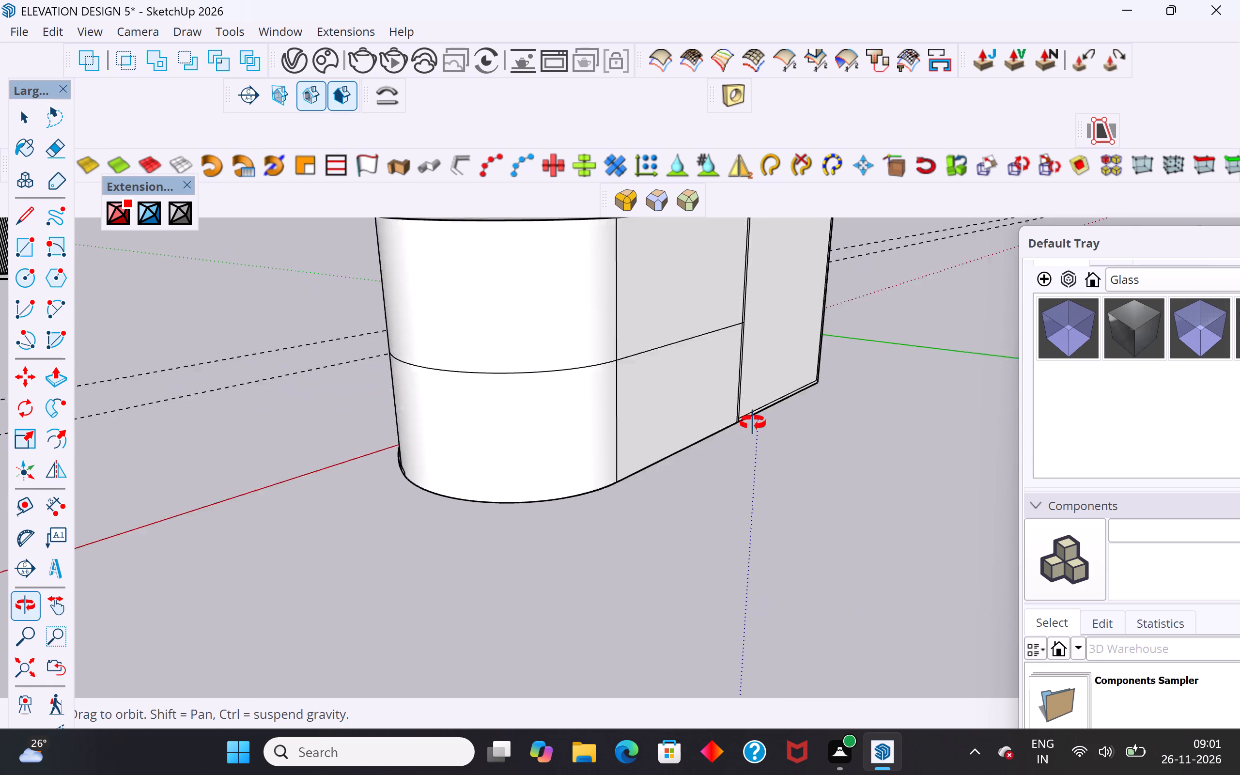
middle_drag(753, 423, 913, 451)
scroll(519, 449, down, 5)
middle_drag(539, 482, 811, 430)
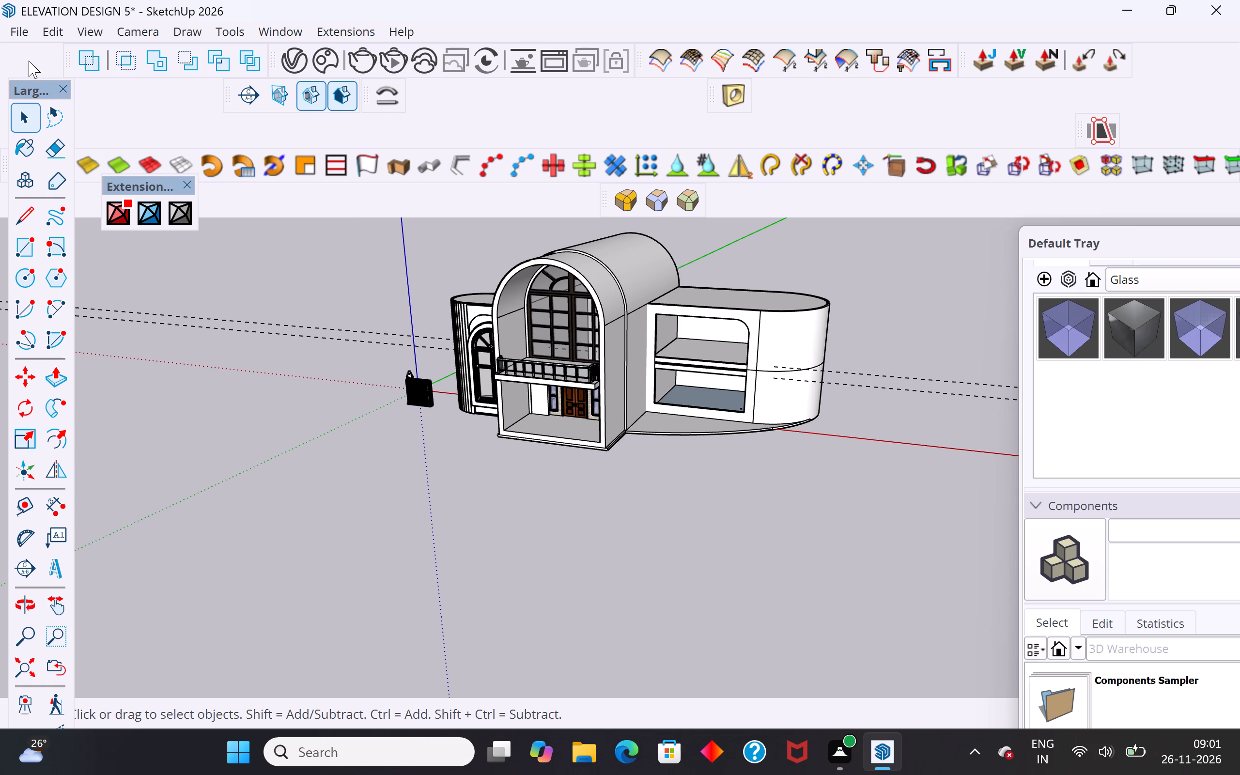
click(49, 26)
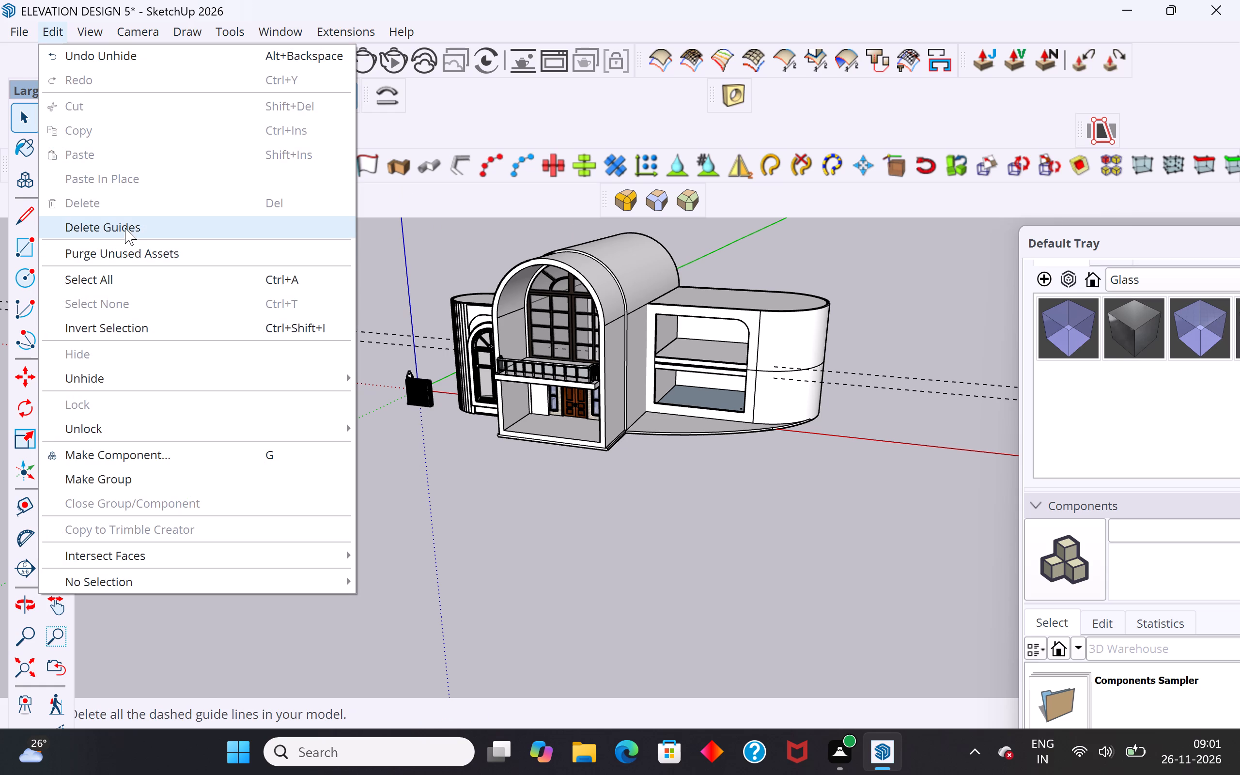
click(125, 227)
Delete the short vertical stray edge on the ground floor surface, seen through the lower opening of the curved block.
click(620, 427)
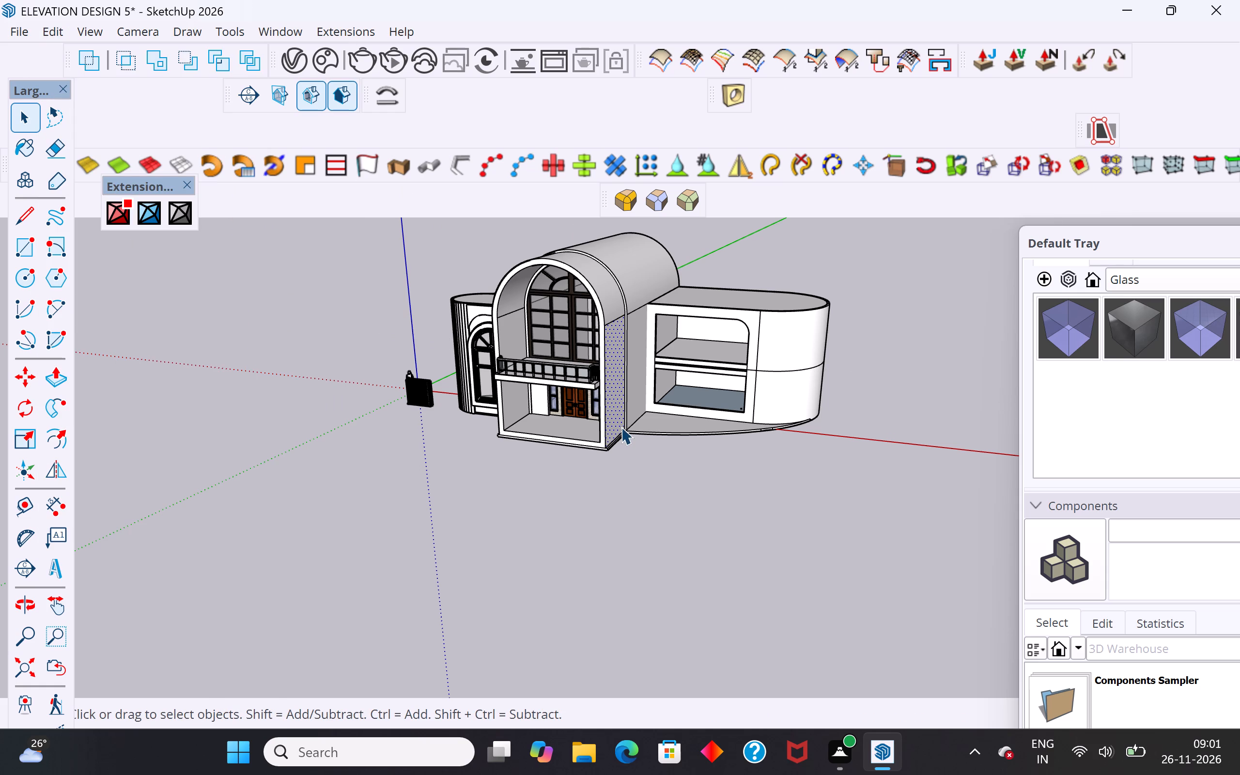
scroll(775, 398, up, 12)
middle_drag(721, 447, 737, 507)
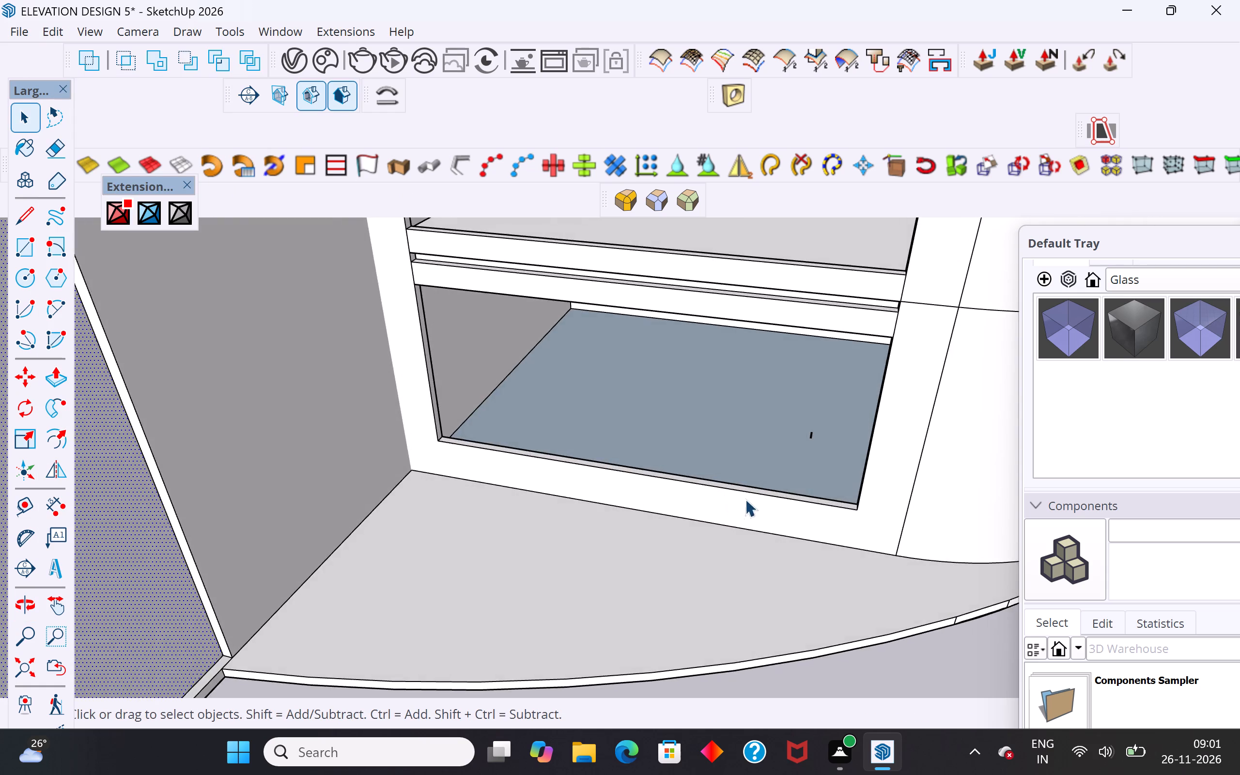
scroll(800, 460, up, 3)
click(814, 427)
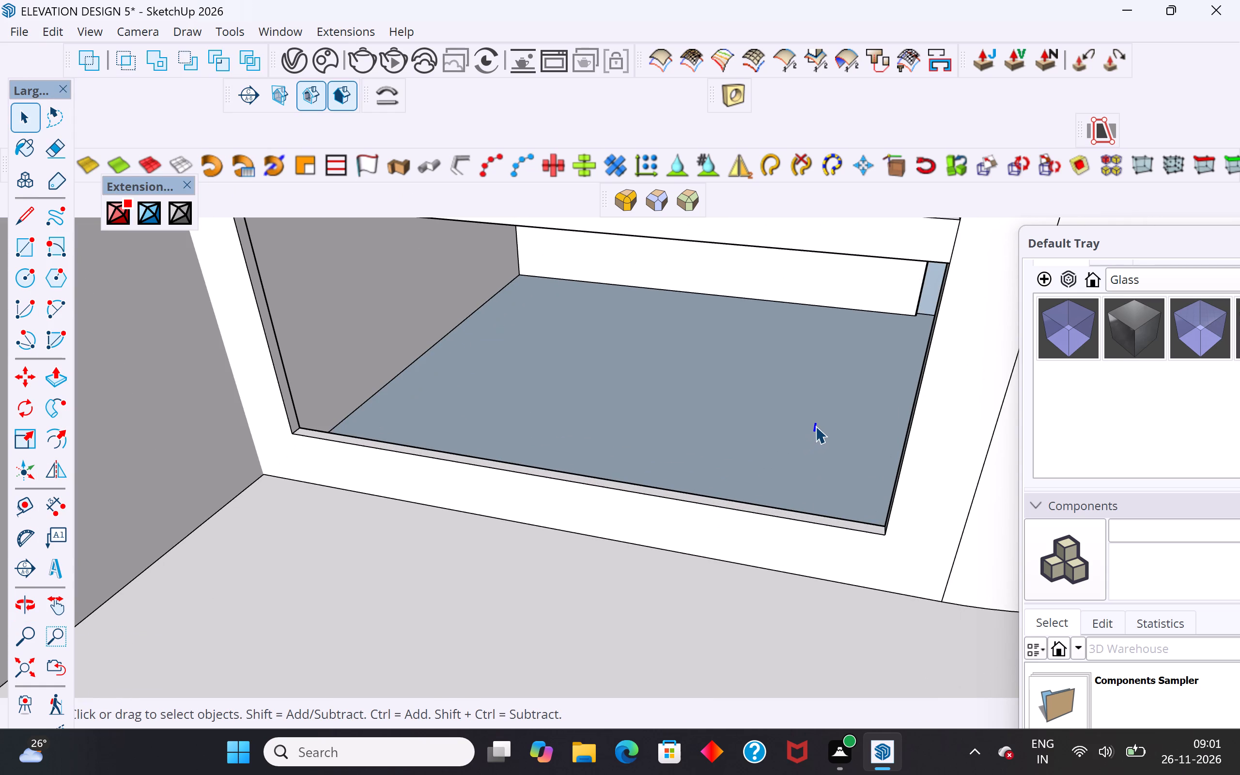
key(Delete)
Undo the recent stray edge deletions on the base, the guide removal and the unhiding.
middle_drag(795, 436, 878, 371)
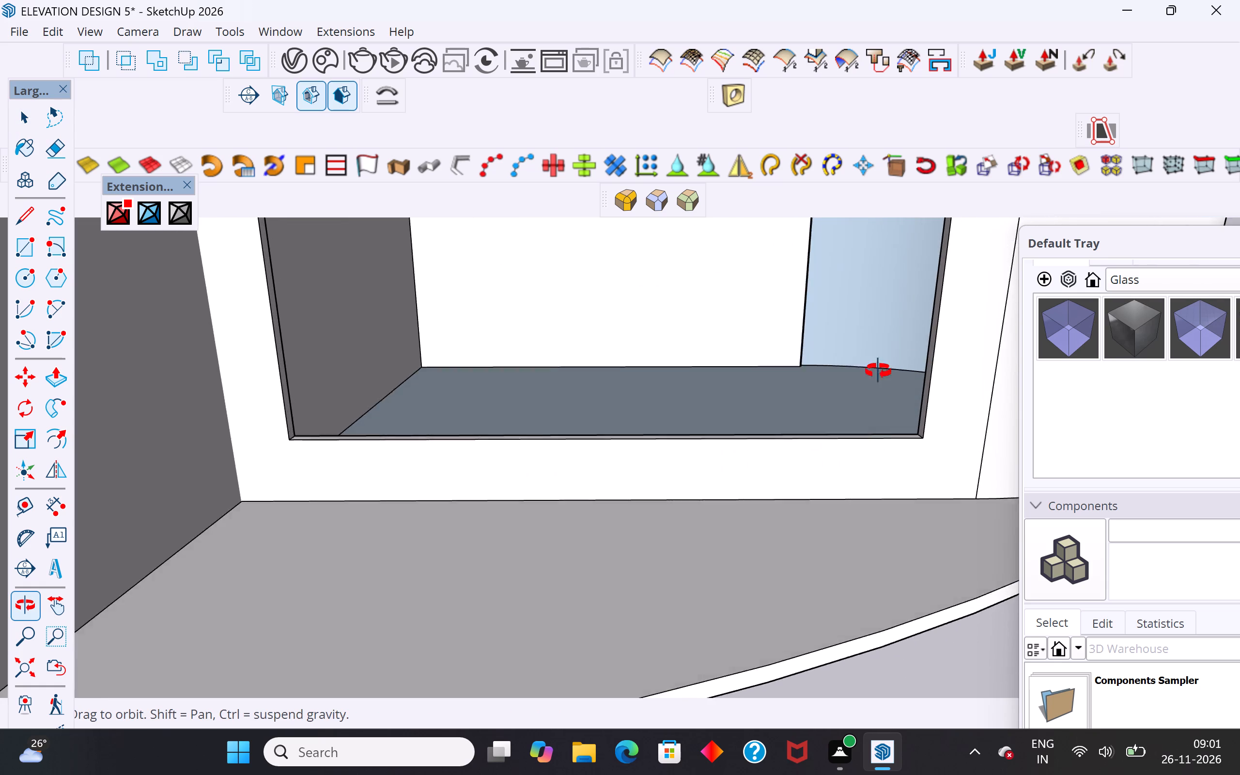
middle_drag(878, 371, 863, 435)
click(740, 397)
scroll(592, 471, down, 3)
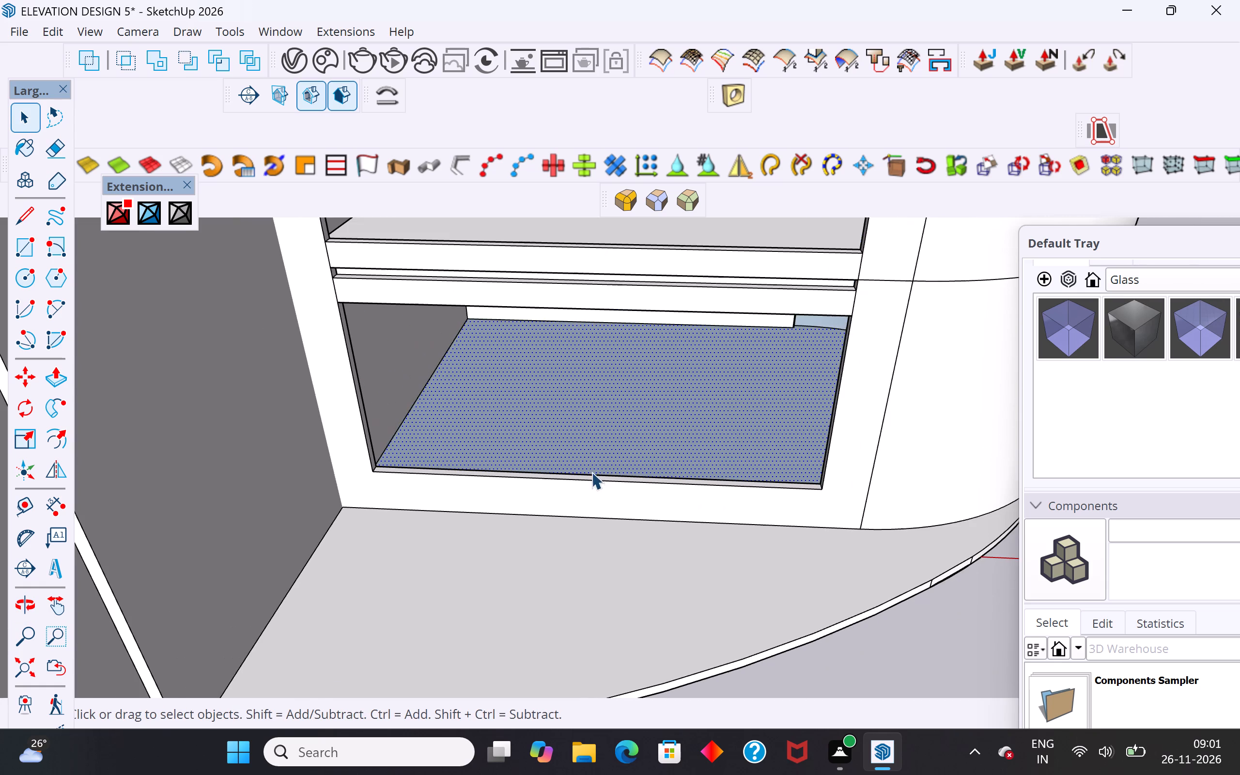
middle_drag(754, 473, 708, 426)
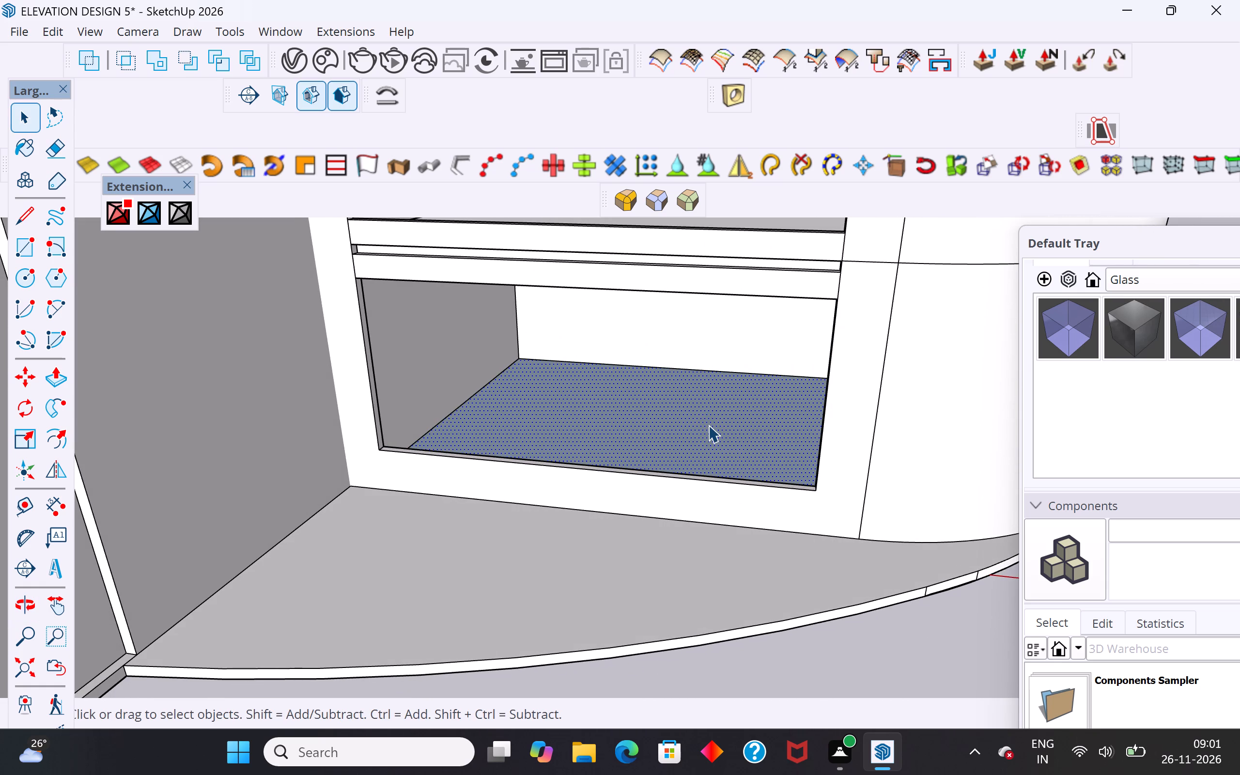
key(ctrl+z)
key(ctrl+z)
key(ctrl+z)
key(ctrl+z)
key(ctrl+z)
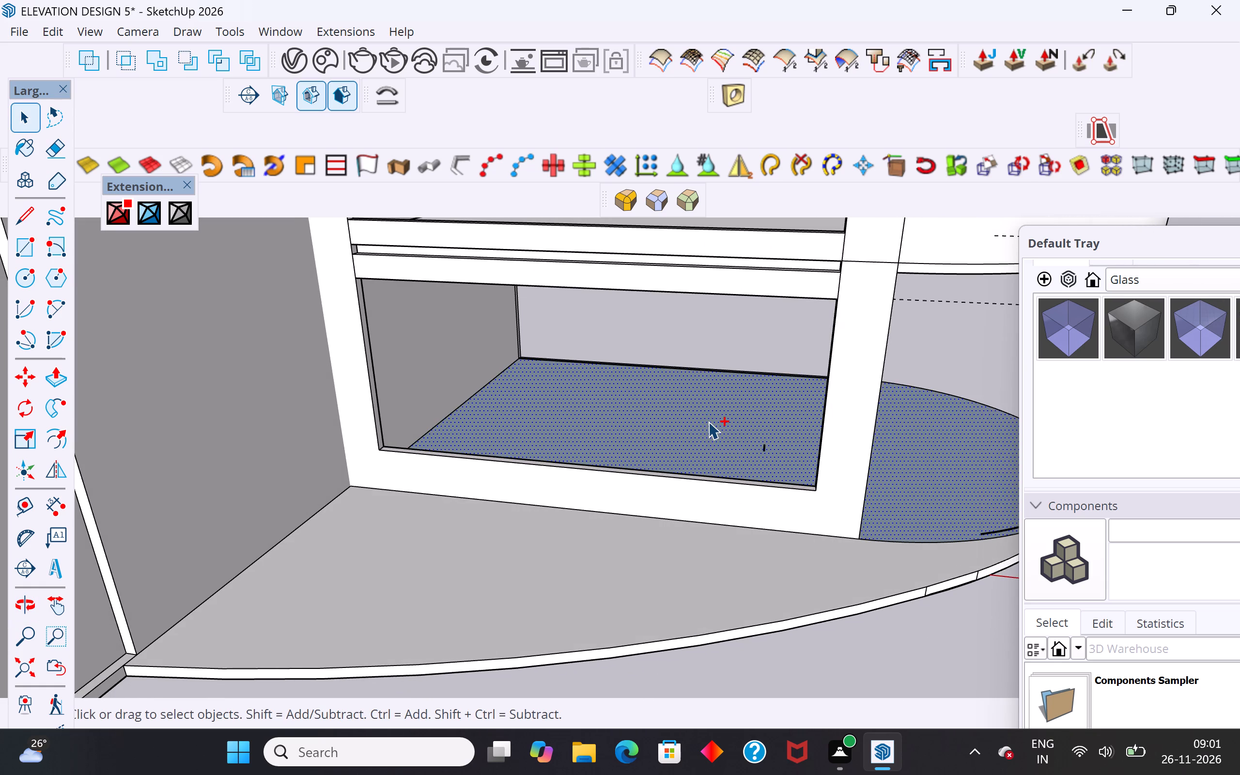
Undo the hiding of the curved outer wall and the earlier edits to the base's faces and edges.
key(ctrl+z)
key(ctrl+z)
key(ctrl+z)
key(ctrl+z)
key(ctrl+z)
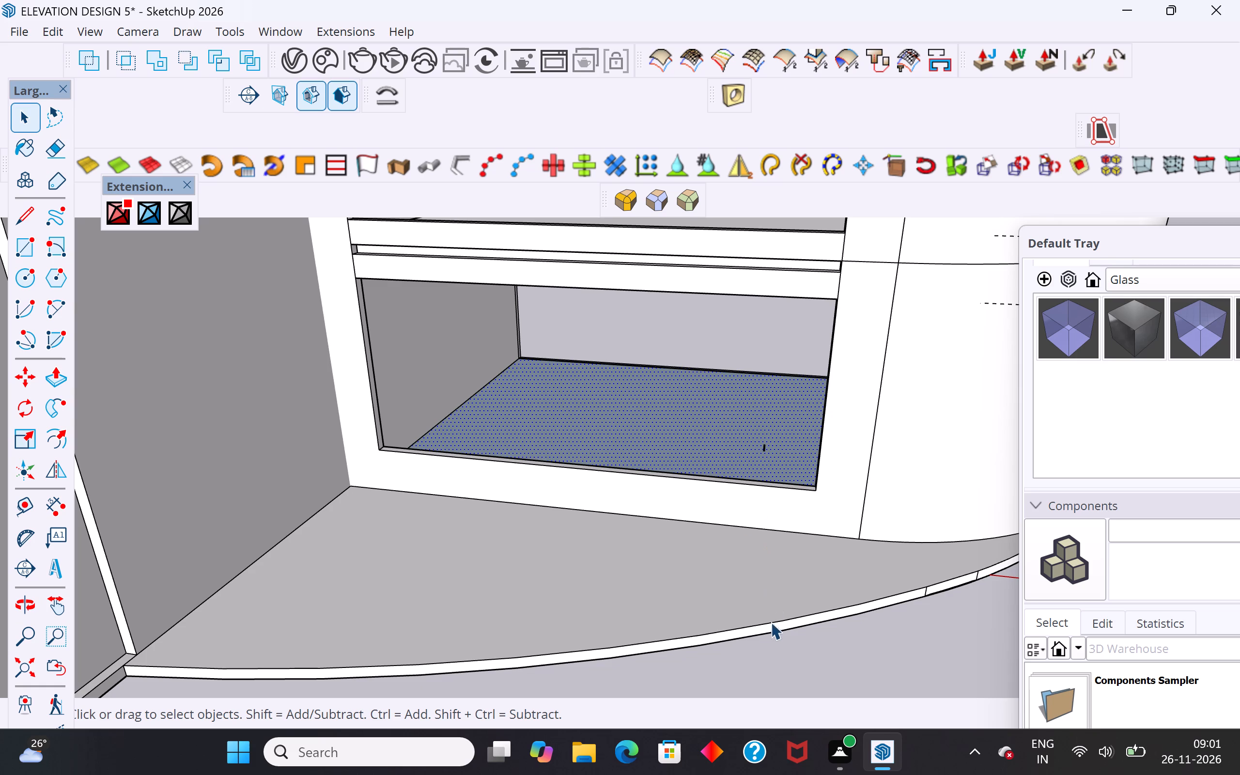
click(770, 648)
scroll(575, 551, down, 5)
middle_drag(791, 514, 31, 359)
middle_drag(503, 395, 315, 451)
key(ctrl+z)
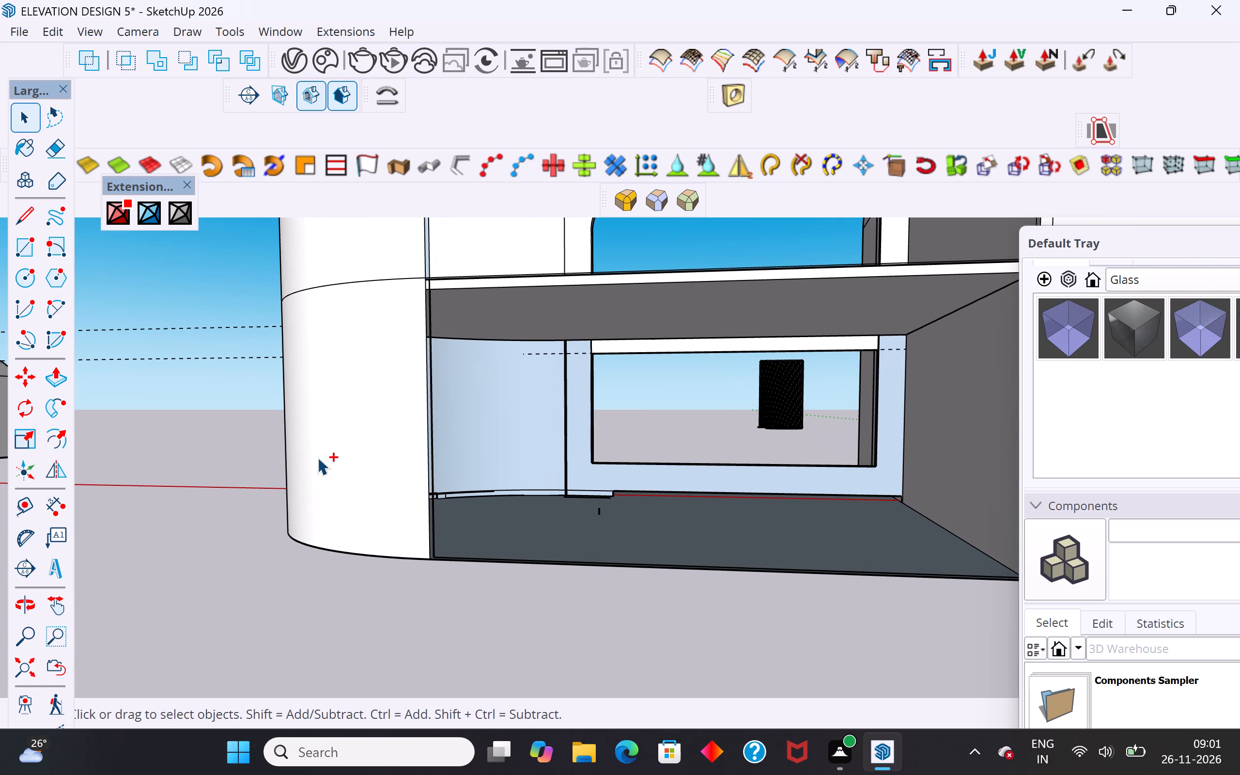
key(ctrl+z)
key(ctrl+z)
key(ctrl+z)
key(ctrl+z)
key(ctrl+z)
key(ctrl+z)
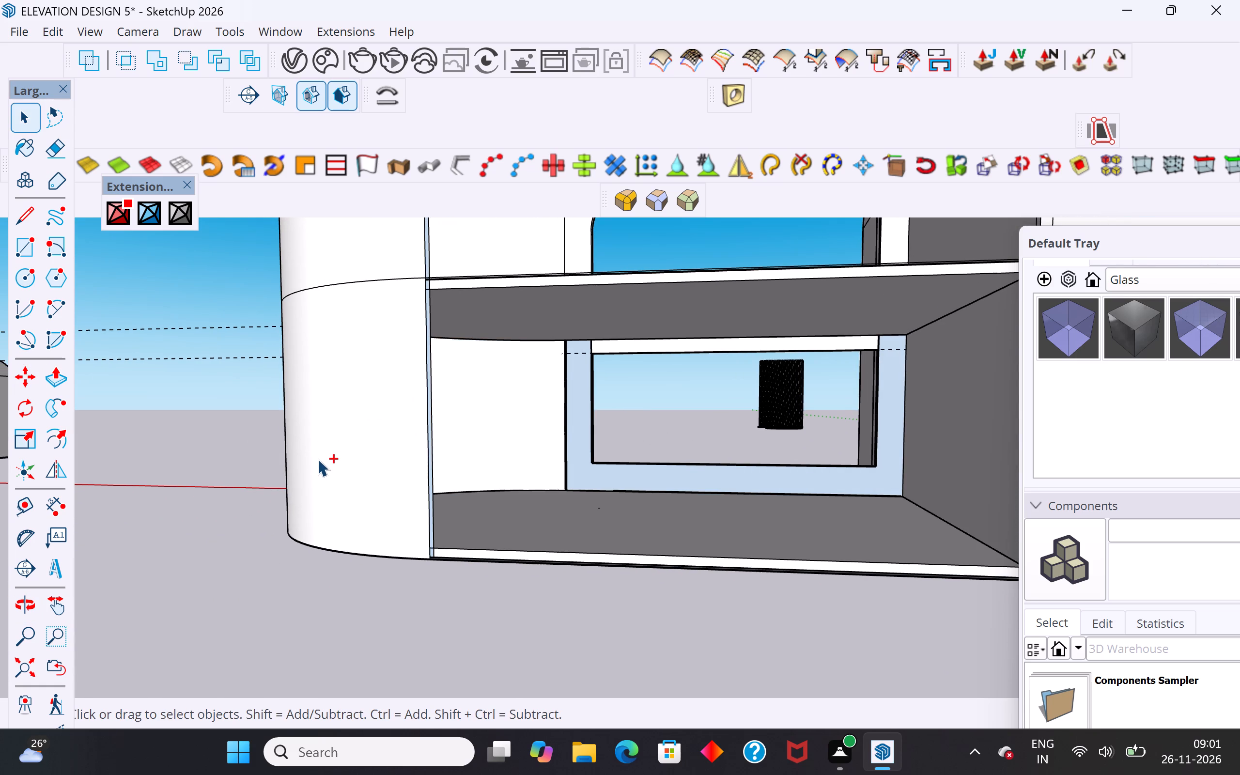
Open the ground floor slab group for editing and hide its top face.
middle_drag(558, 534, 481, 555)
scroll(538, 518, up, 4)
click(538, 518)
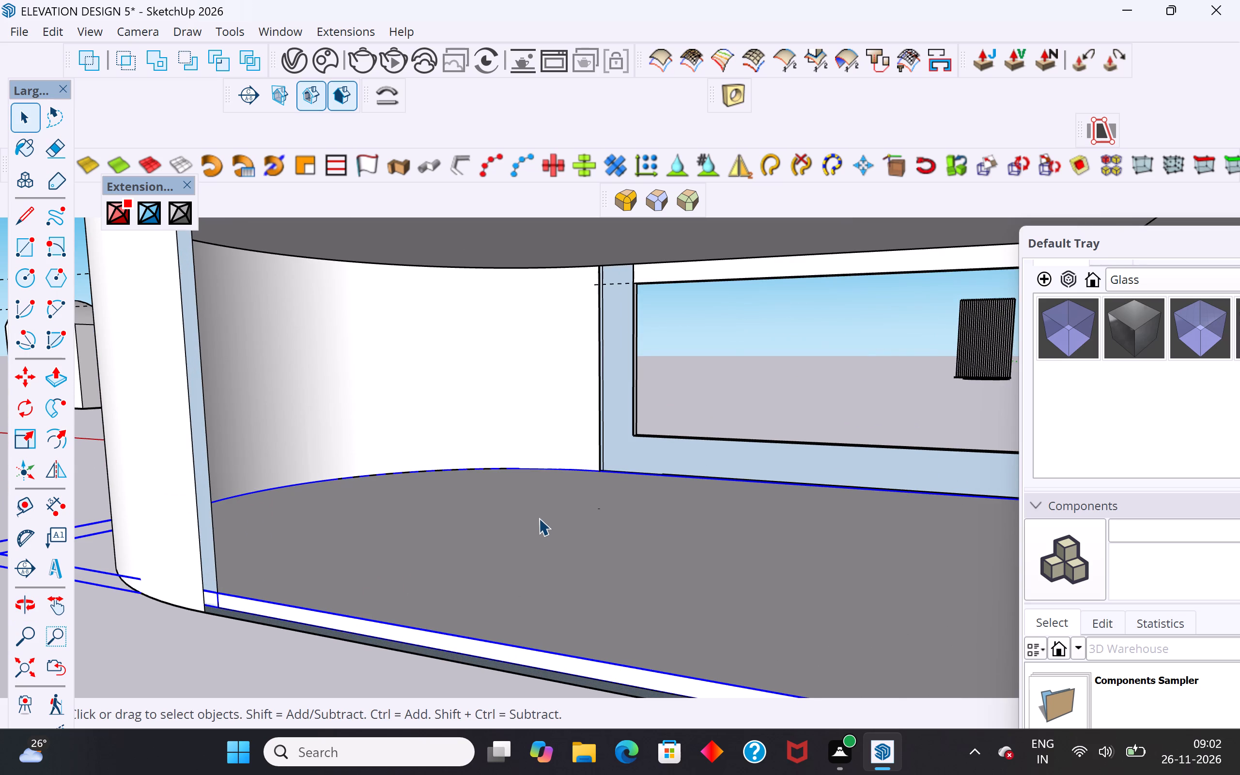
double_click(539, 518)
click(546, 509)
right_click(546, 509)
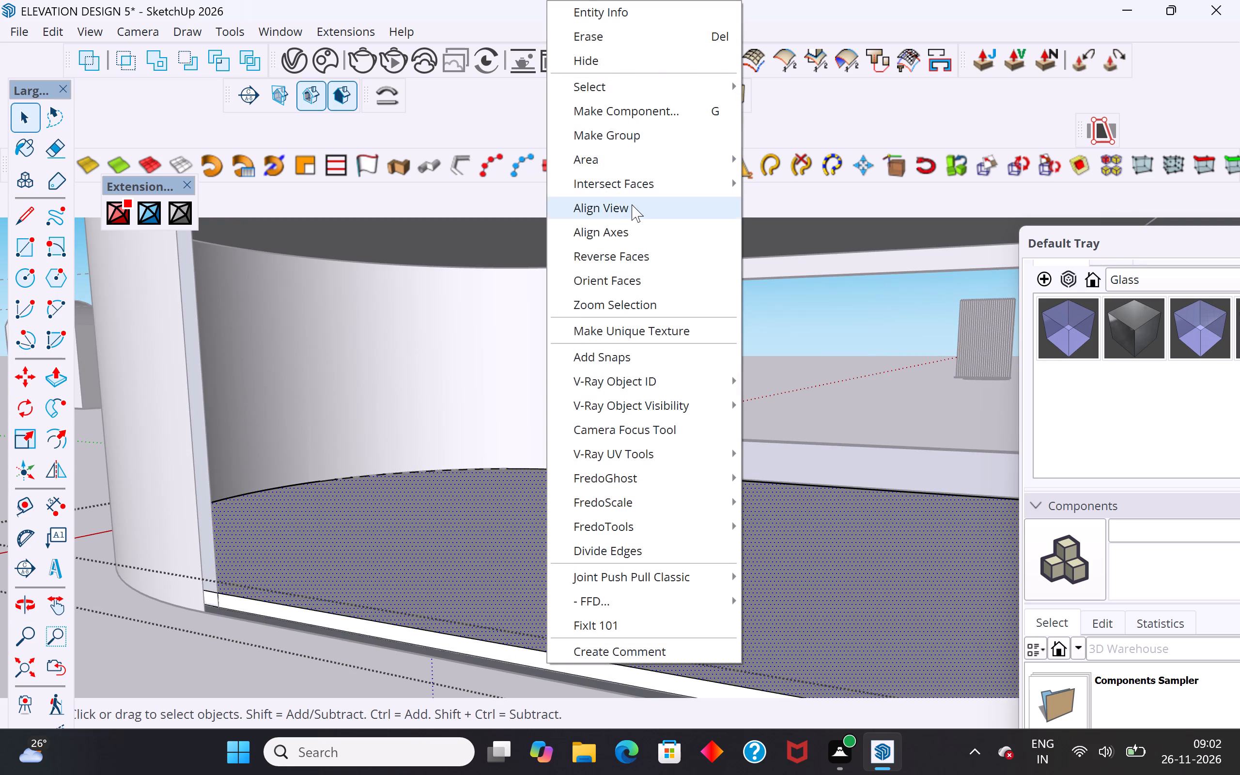
click(602, 67)
Leave the slab group and delete the short vertical stray edge inside the base.
scroll(619, 454, up, 7)
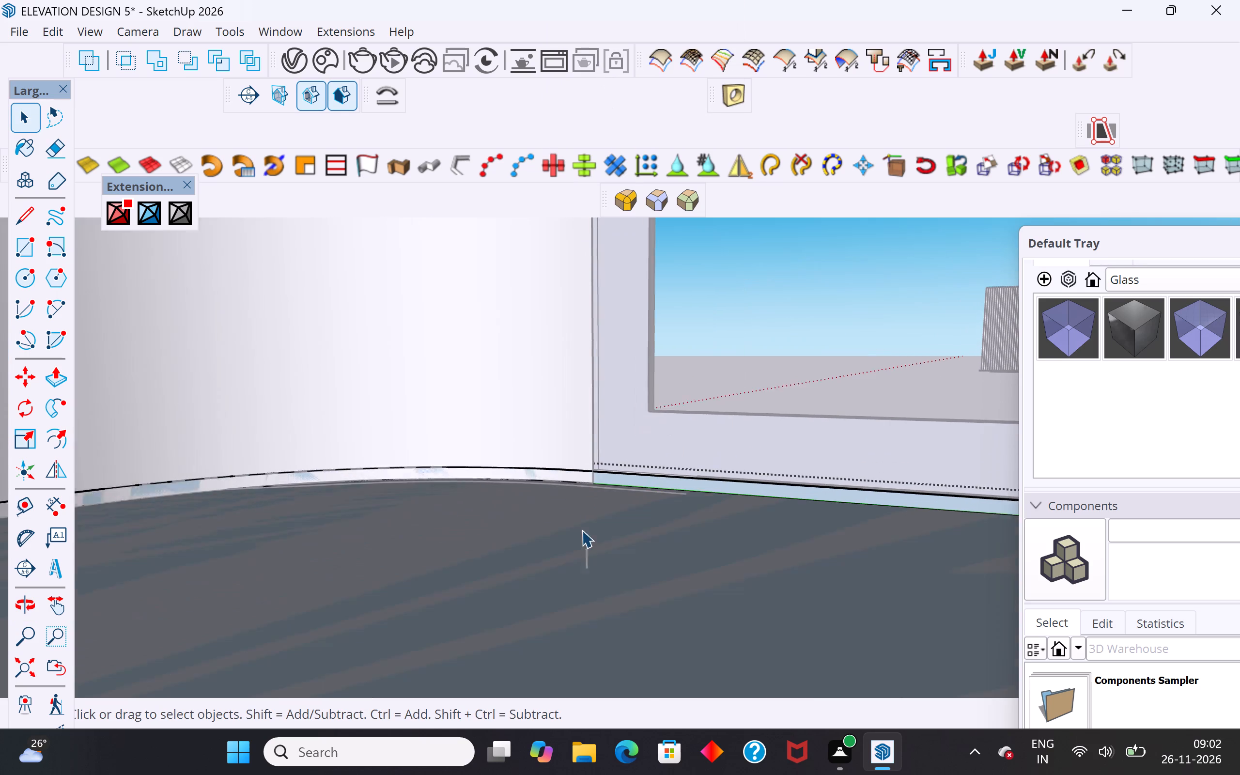
click(590, 565)
middle_drag(596, 550, 604, 526)
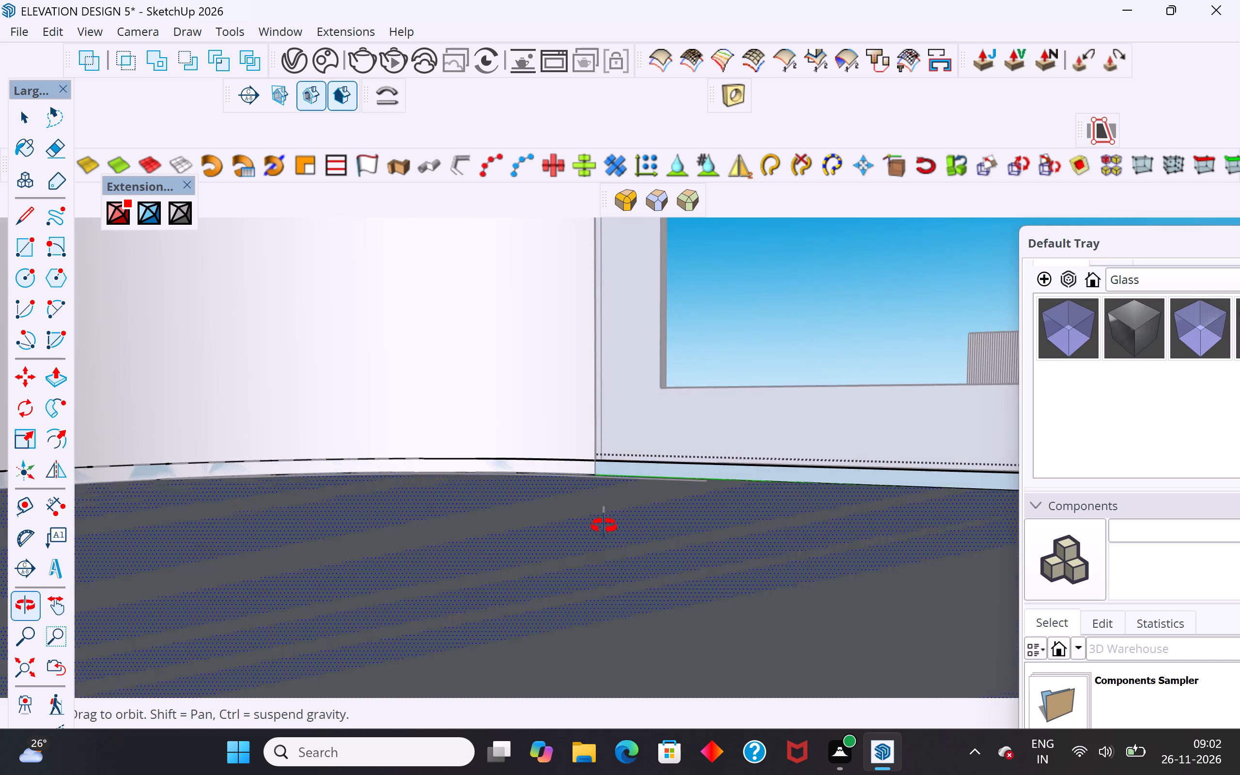
middle_drag(604, 526, 642, 540)
click(765, 323)
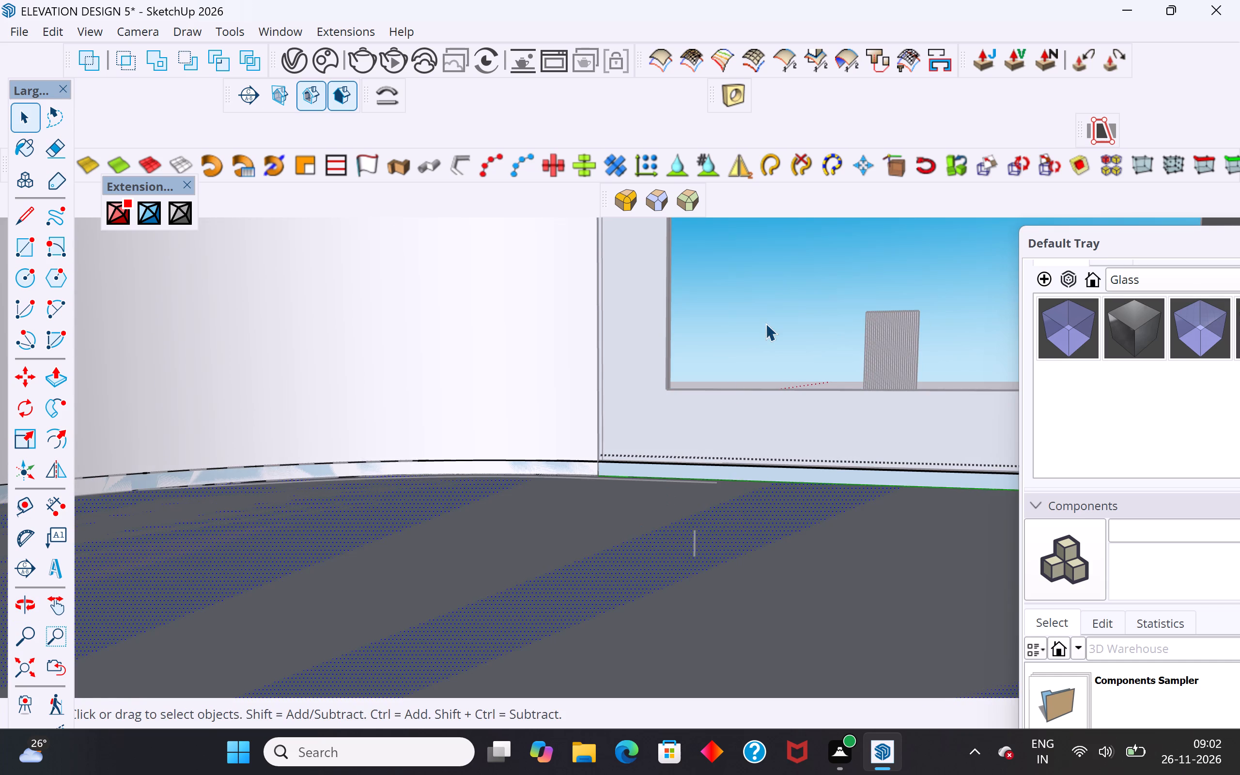
scroll(673, 534, up, 4)
click(704, 539)
click(708, 542)
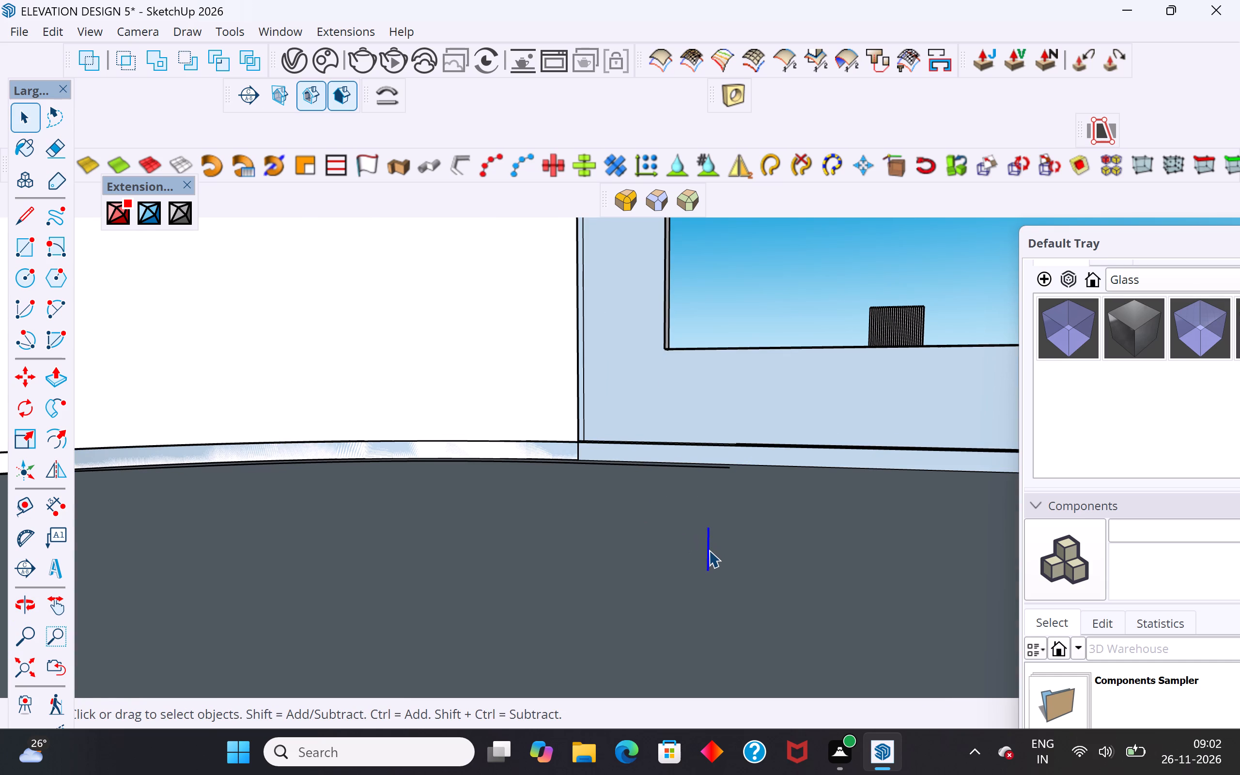
key(Delete)
Unhide all hidden objects in the model.
scroll(621, 551, down, 9)
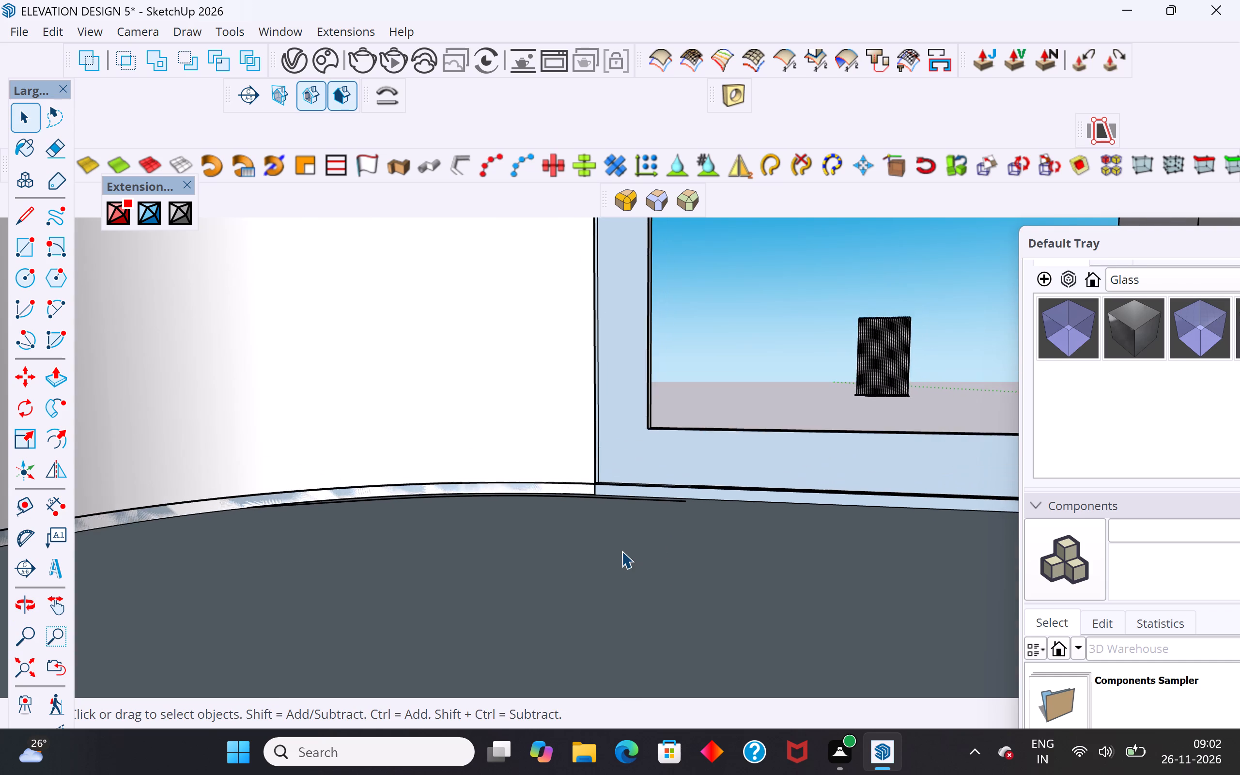
scroll(621, 551, down, 5)
scroll(663, 527, up, 5)
scroll(664, 521, down, 1)
scroll(664, 521, up, 11)
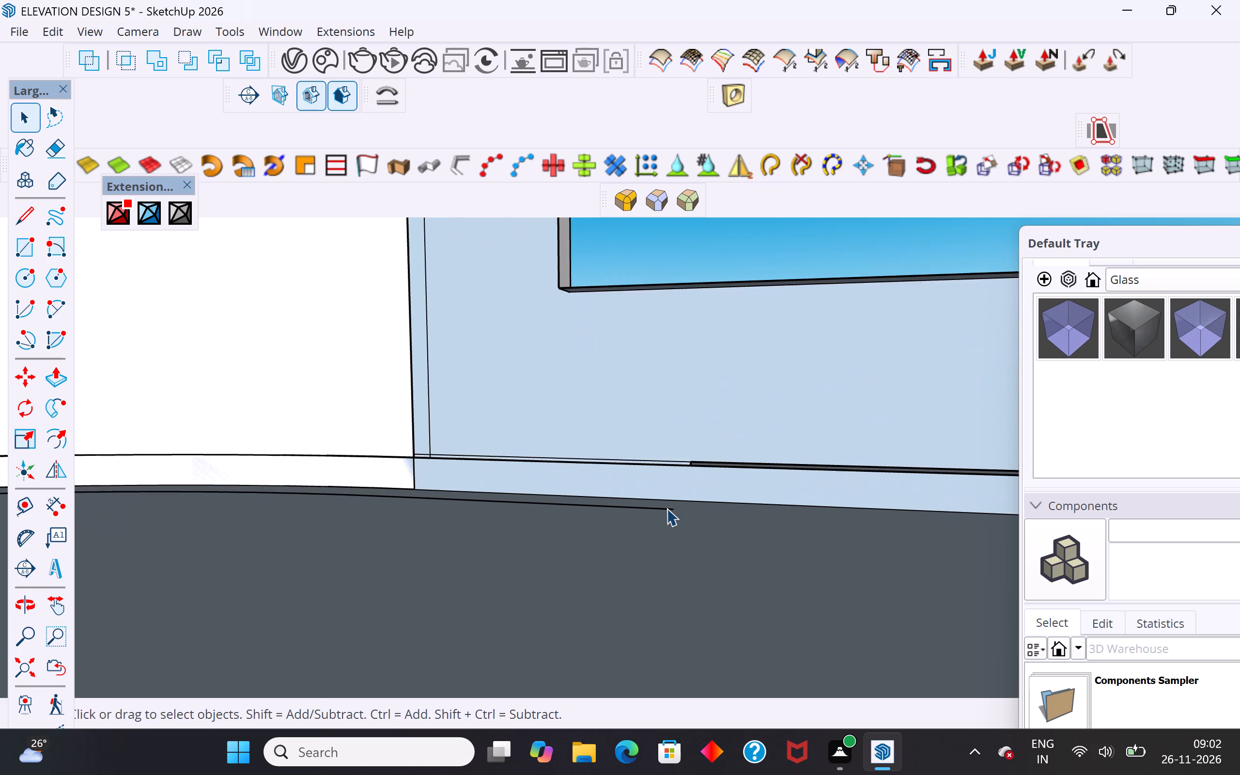
scroll(666, 508, up, 1)
middle_drag(667, 508, 694, 375)
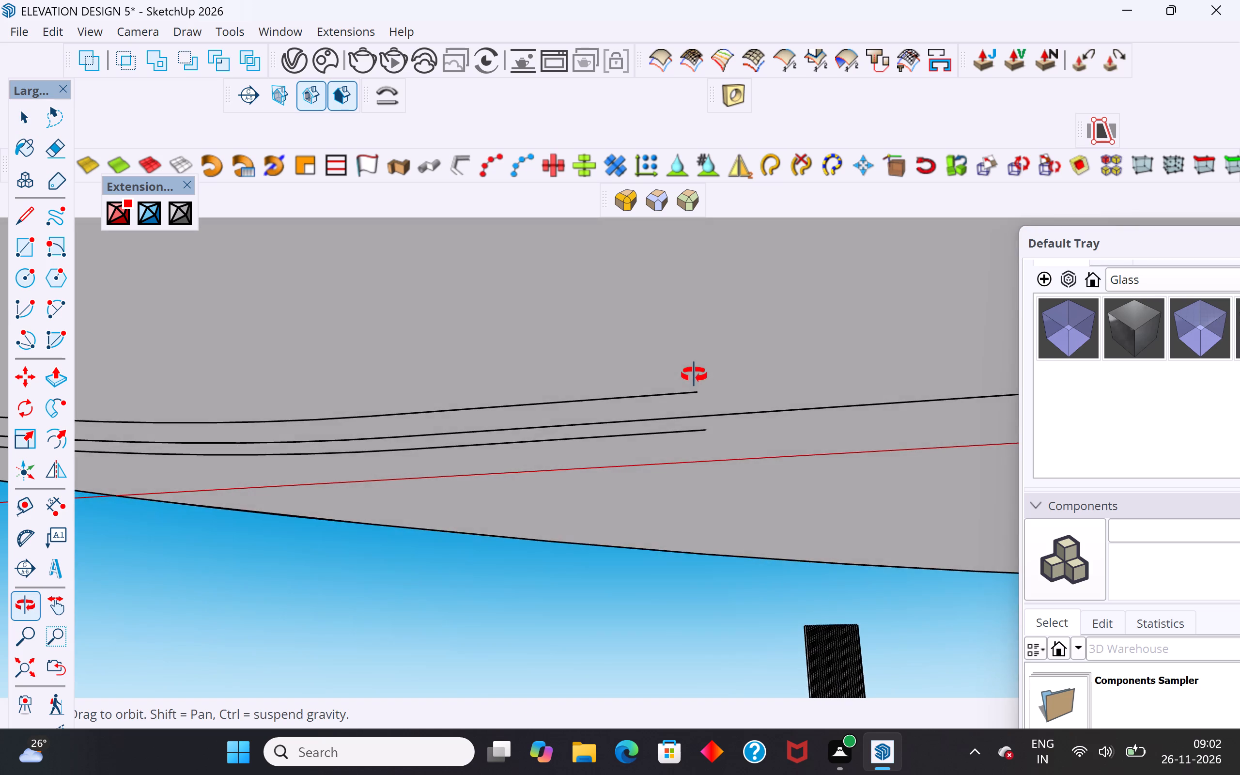
middle_drag(694, 375, 680, 544)
right_click(672, 530)
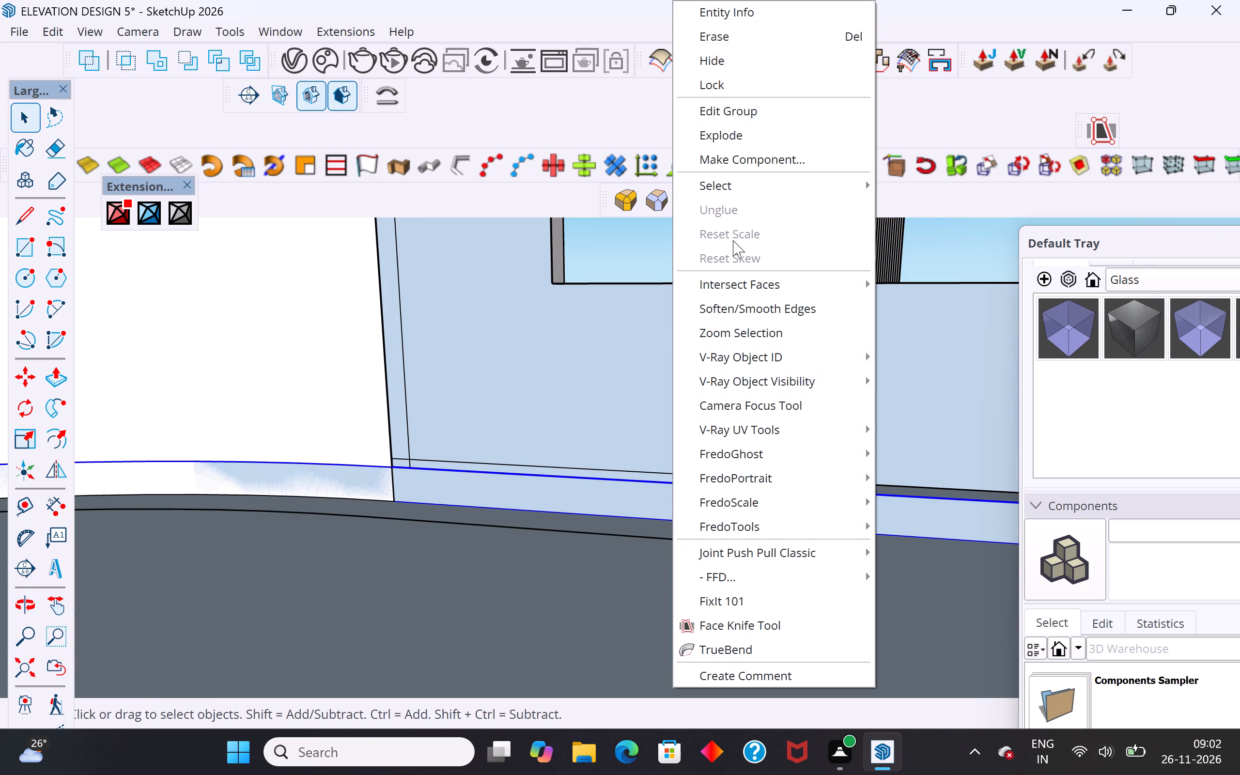
click(61, 23)
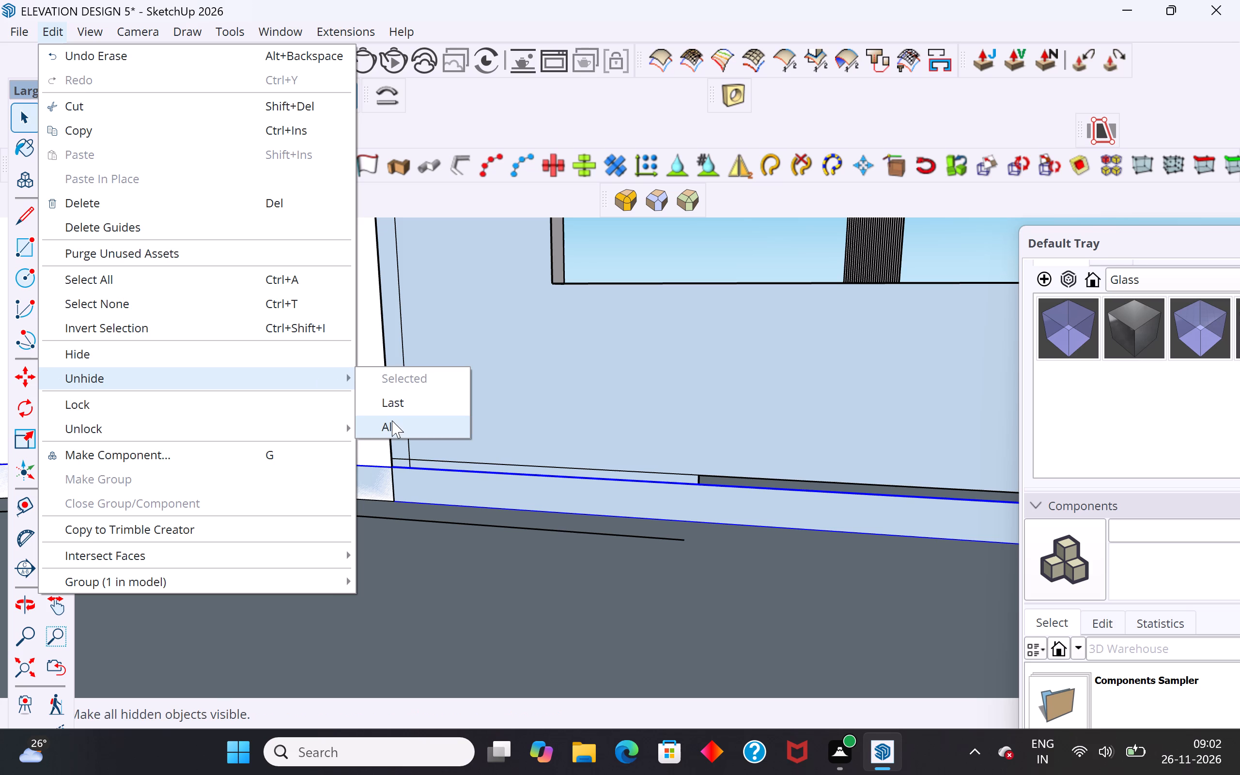
click(393, 428)
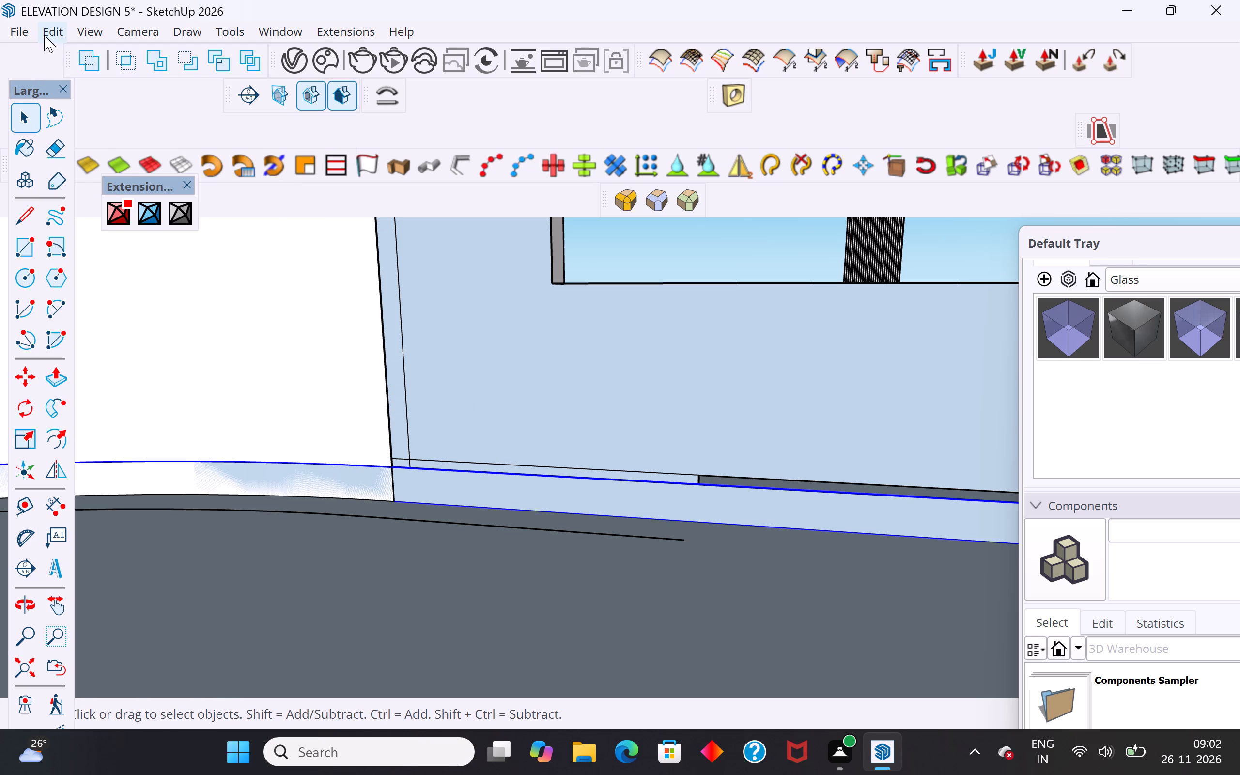
click(44, 35)
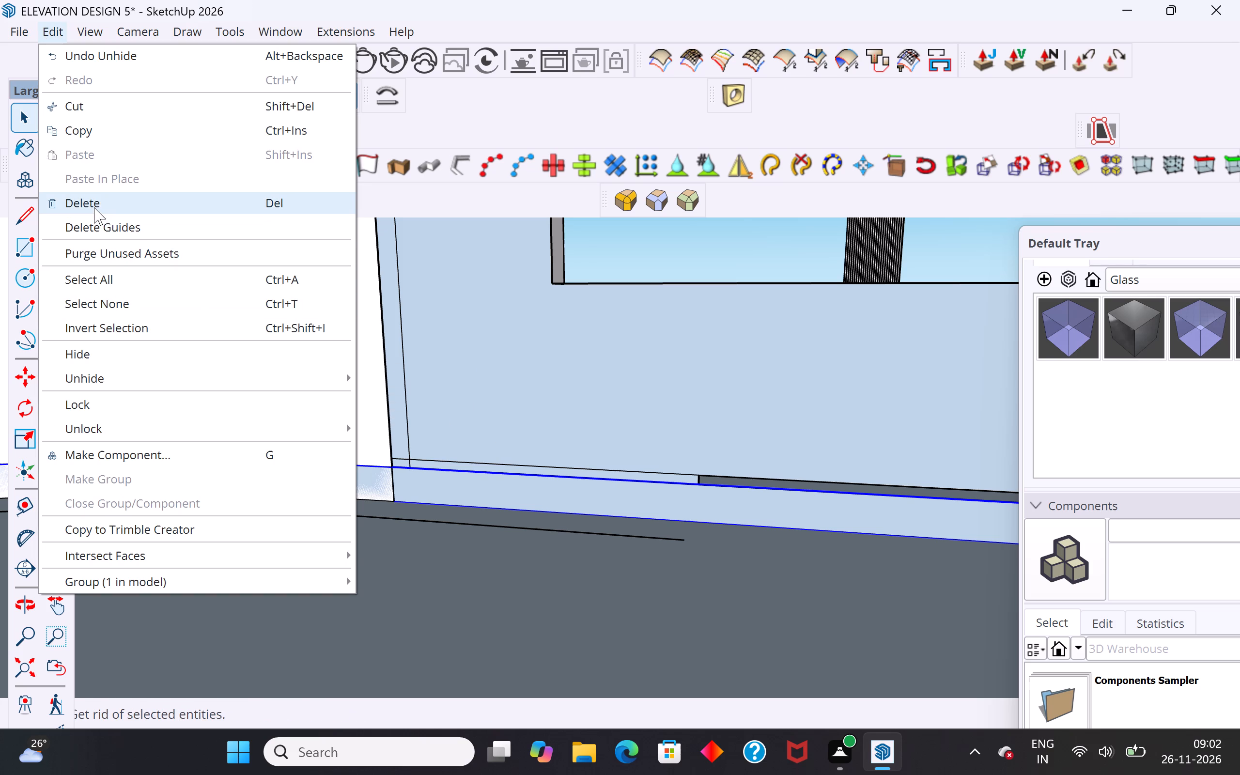
scroll(514, 489, down, 6)
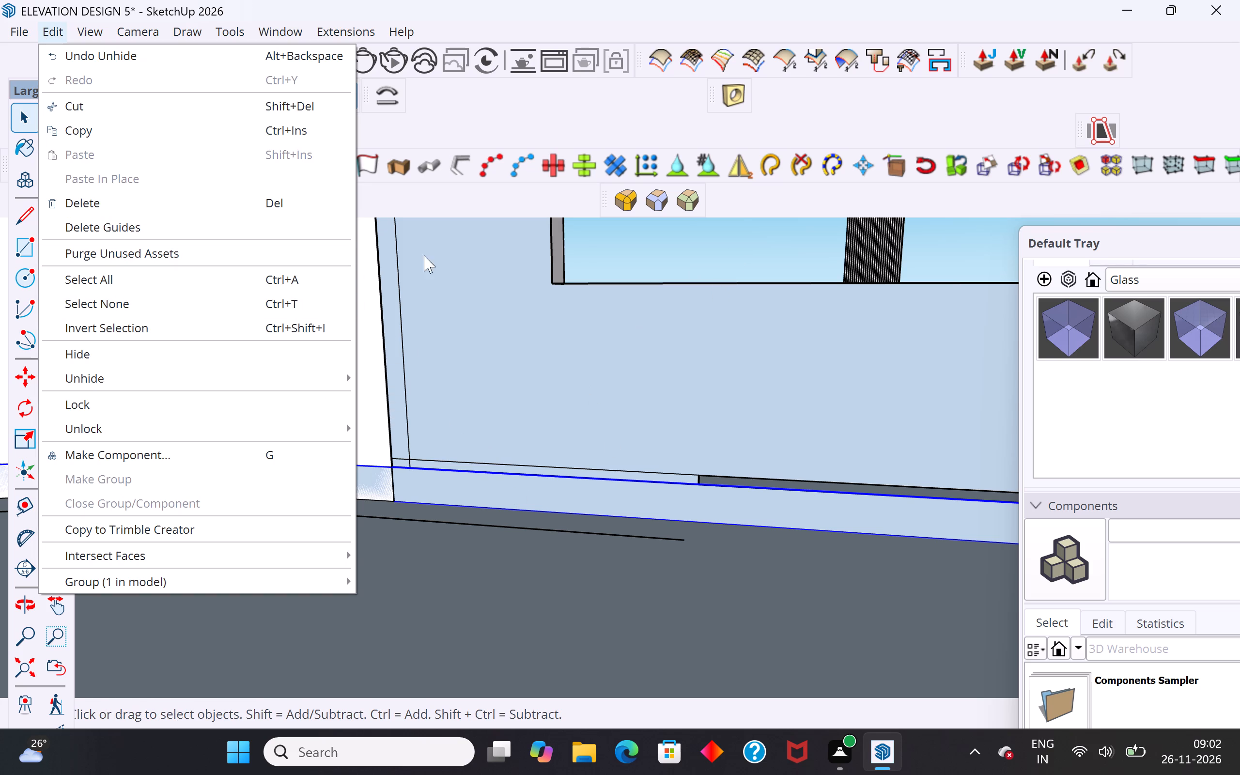
click(608, 263)
Delete the stray curved edges and short straight segments running alongside the inner curve on the base's underside.
middle_drag(561, 340, 550, 390)
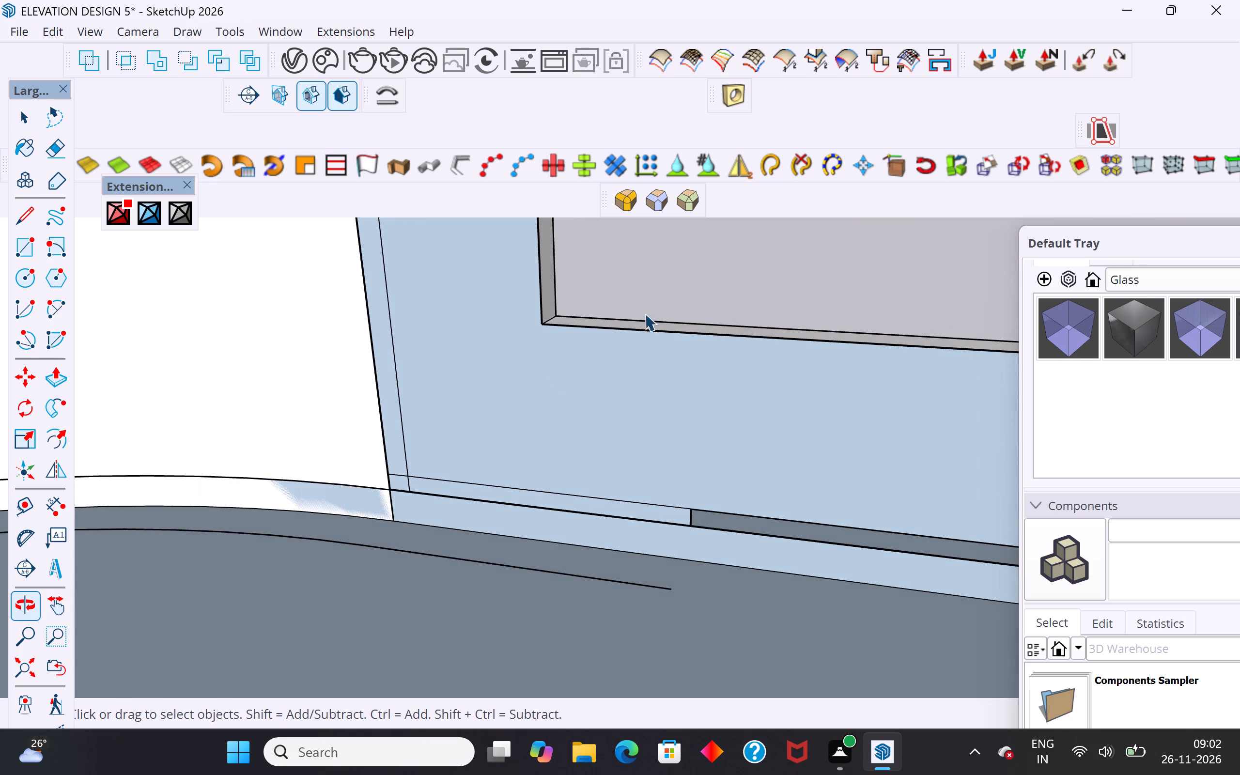
scroll(675, 286, down, 9)
click(23, 668)
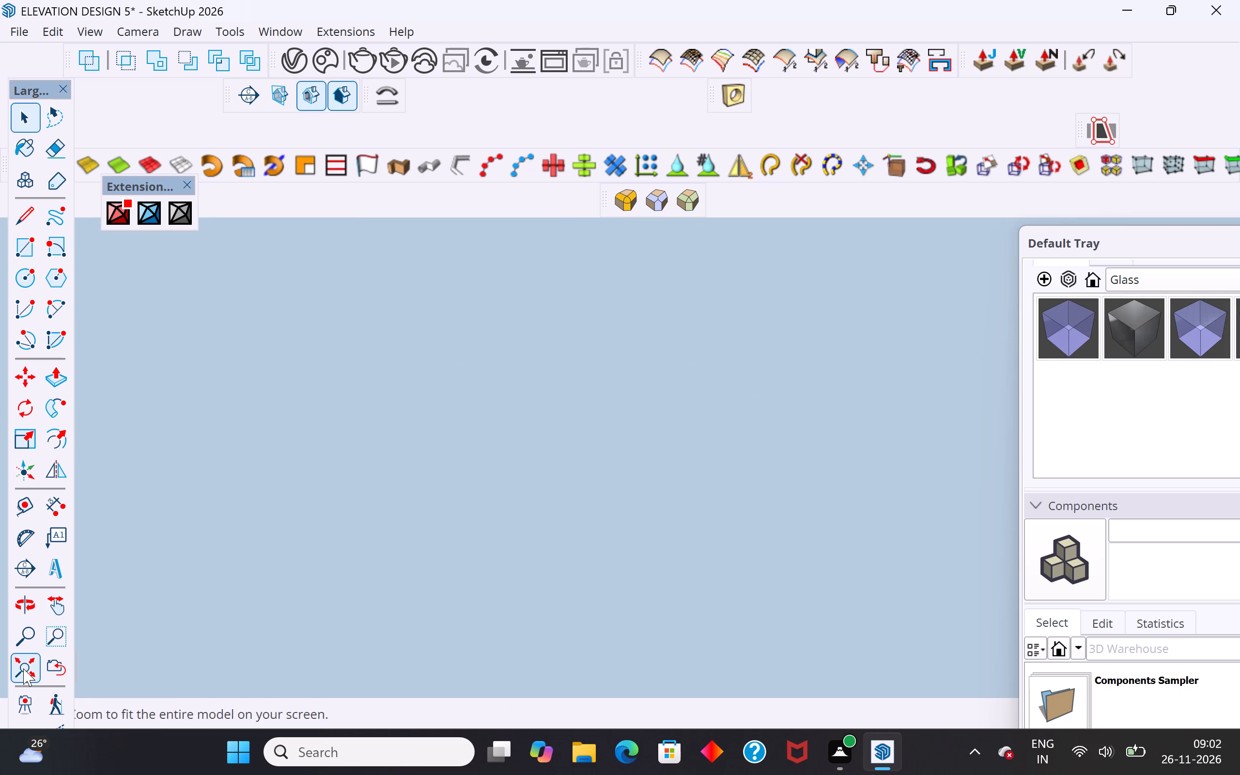
middle_drag(464, 523, 809, 255)
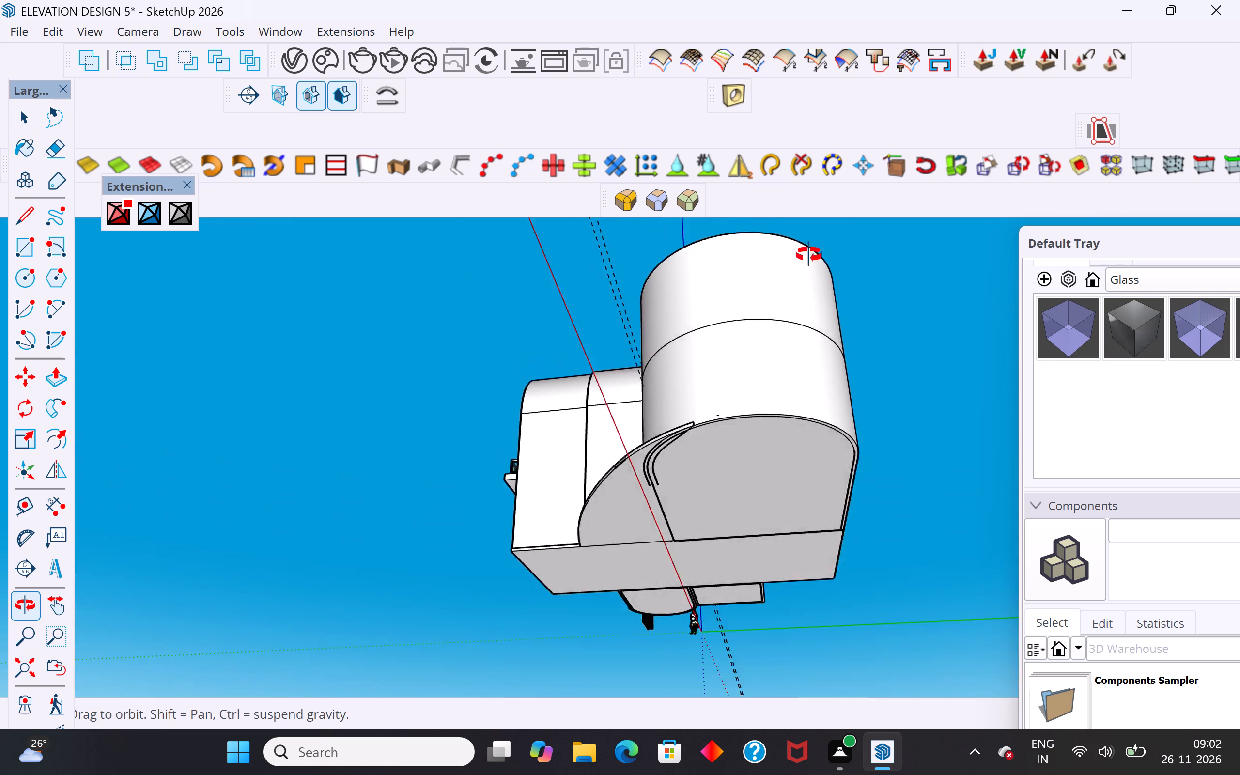
middle_drag(809, 255, 703, 255)
scroll(557, 468, up, 10)
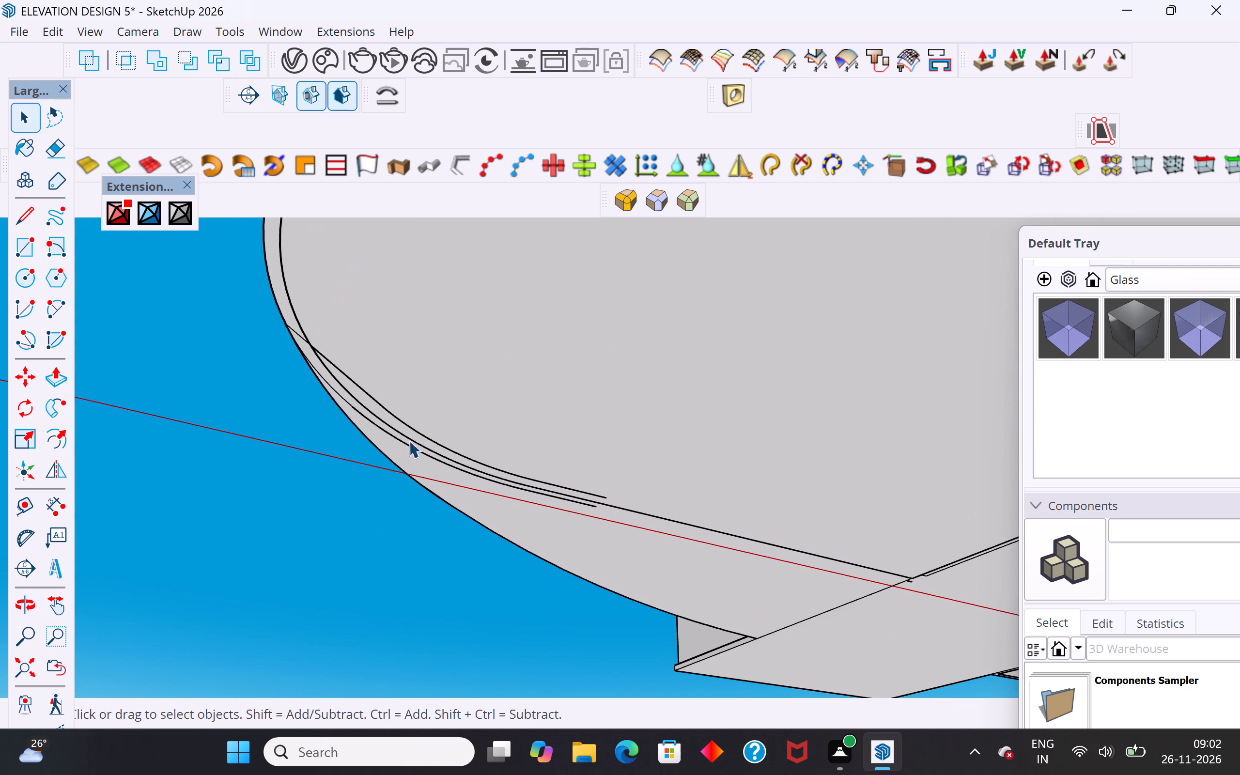
click(384, 406)
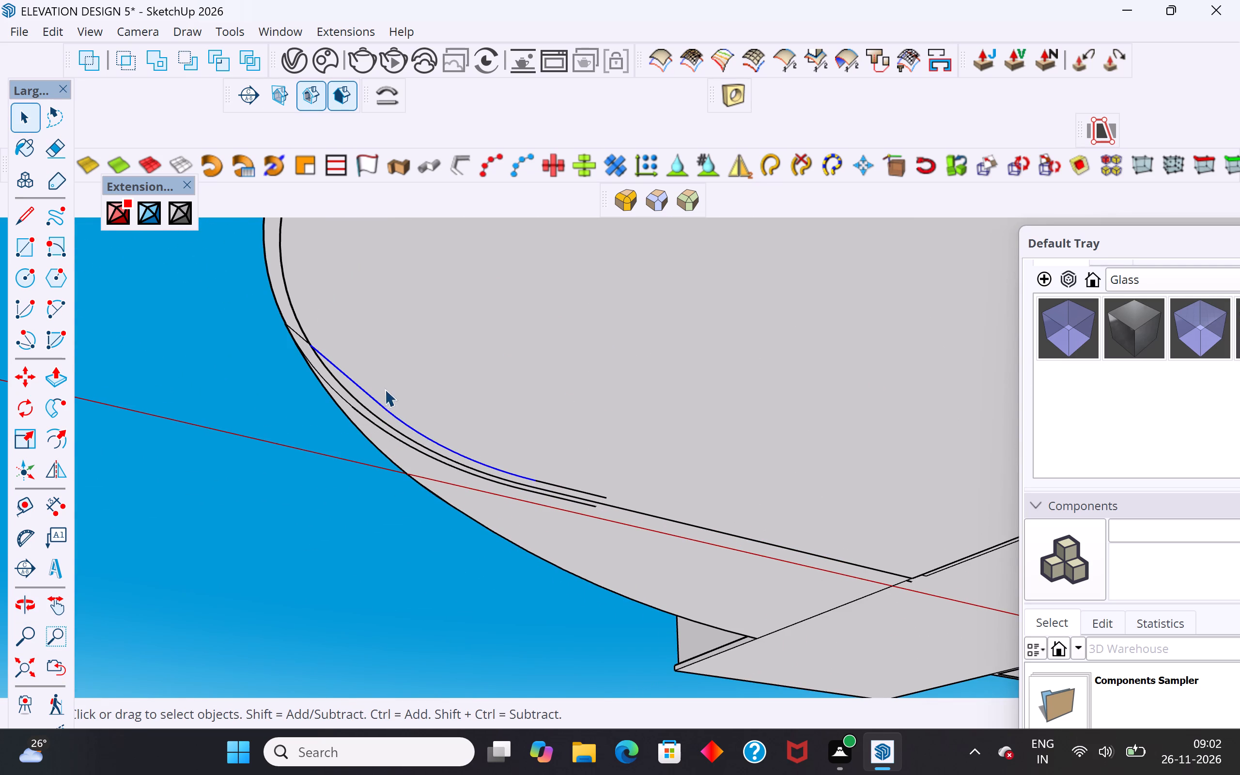
key(Delete)
click(582, 491)
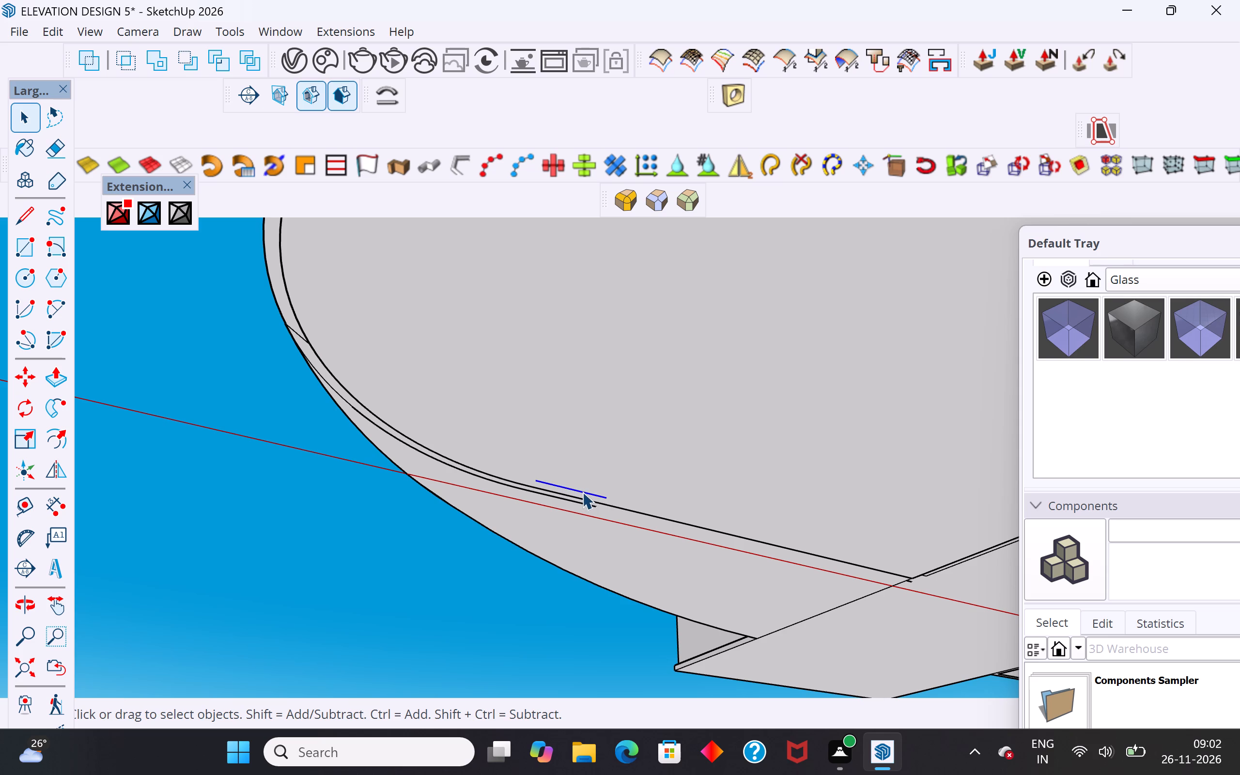
key(Delete)
click(584, 504)
key(Delete)
click(415, 449)
key(Delete)
key(Delete)
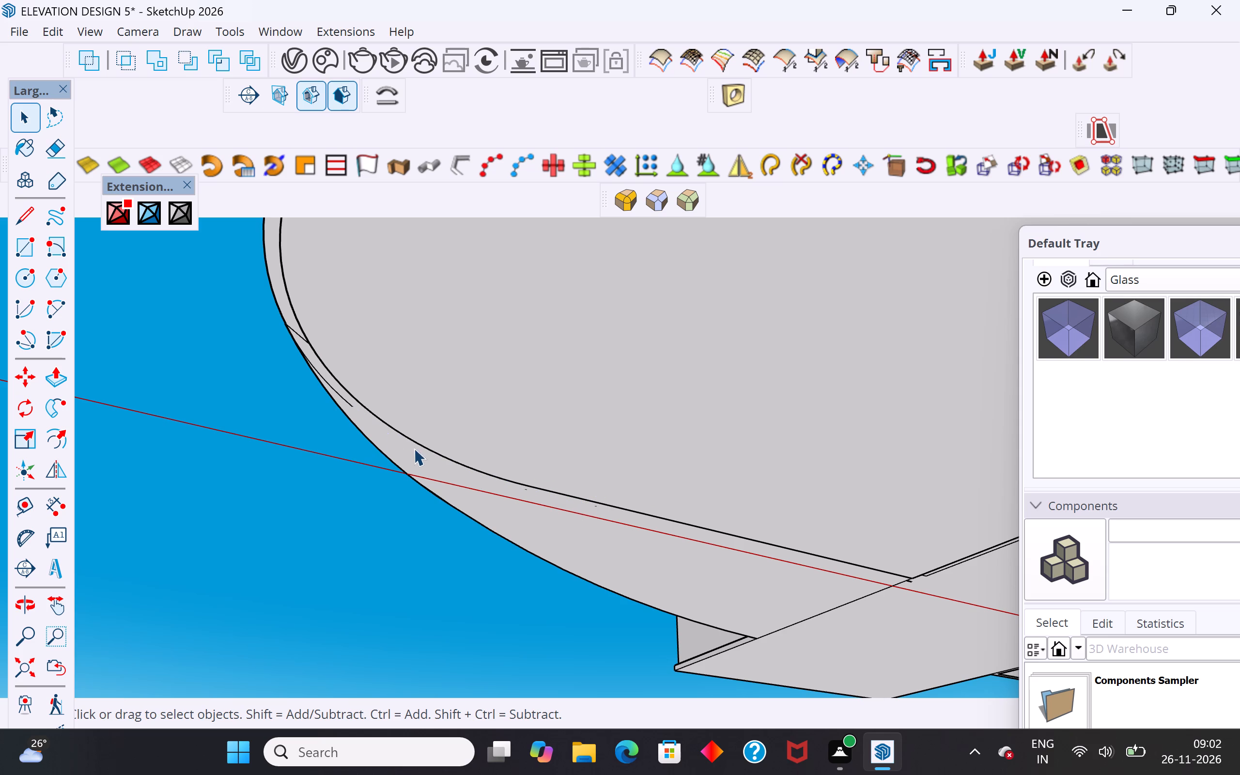
Delete the remaining stray arc, its short end segment and the diagonal edge between the inner curve and outer rim on the underside.
click(343, 400)
key(Delete)
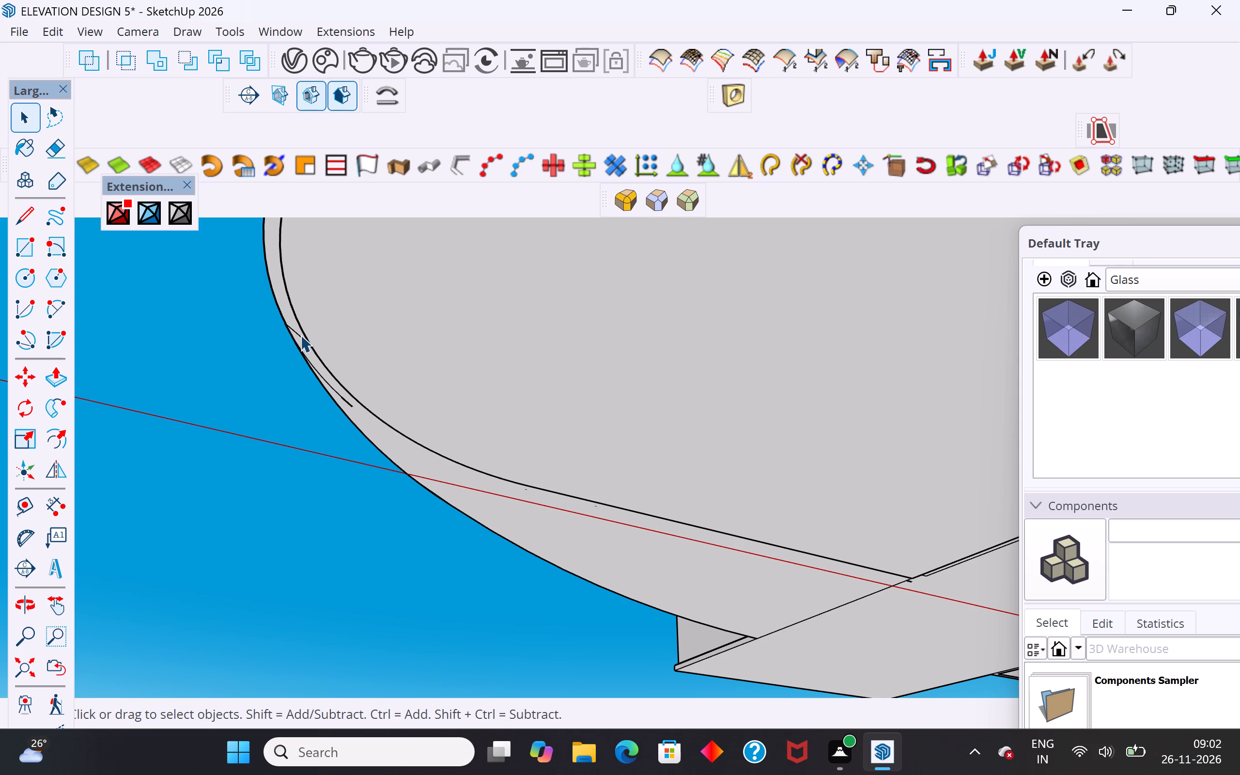
click(300, 335)
key(Delete)
scroll(294, 292, up, 6)
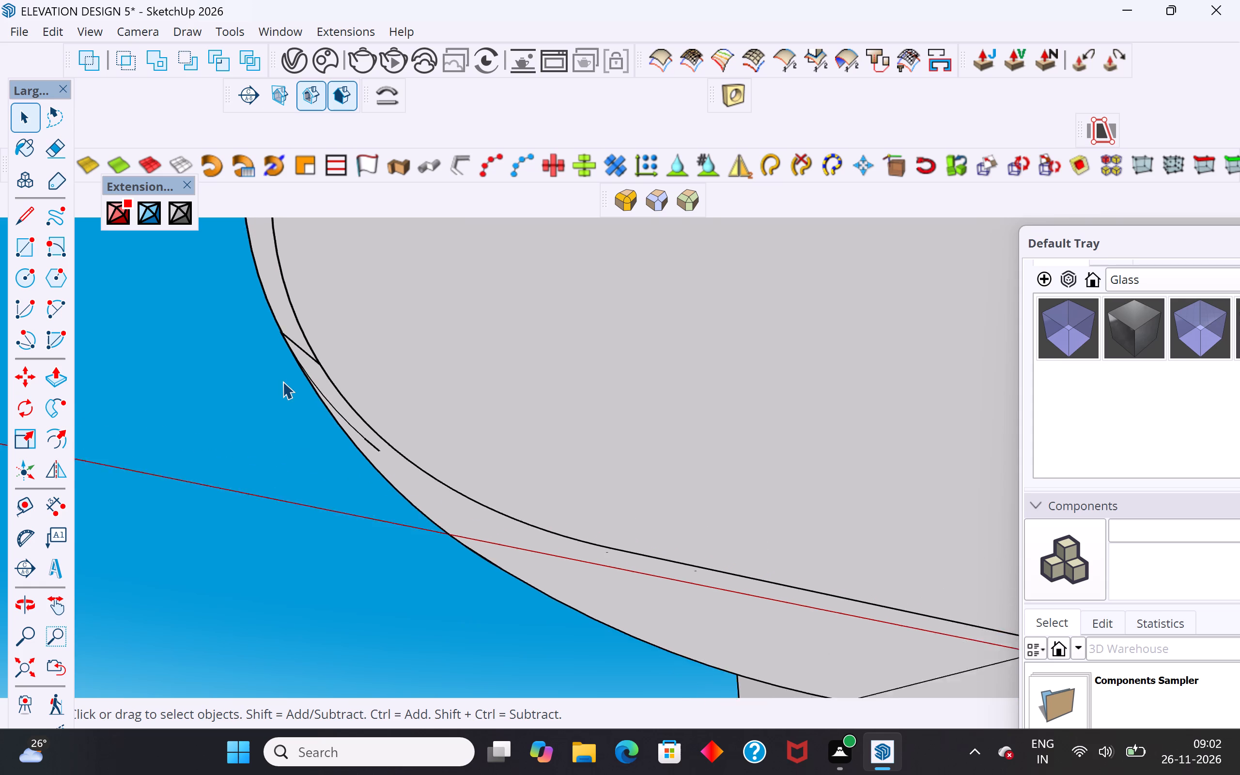
scroll(282, 381, up, 6)
click(361, 426)
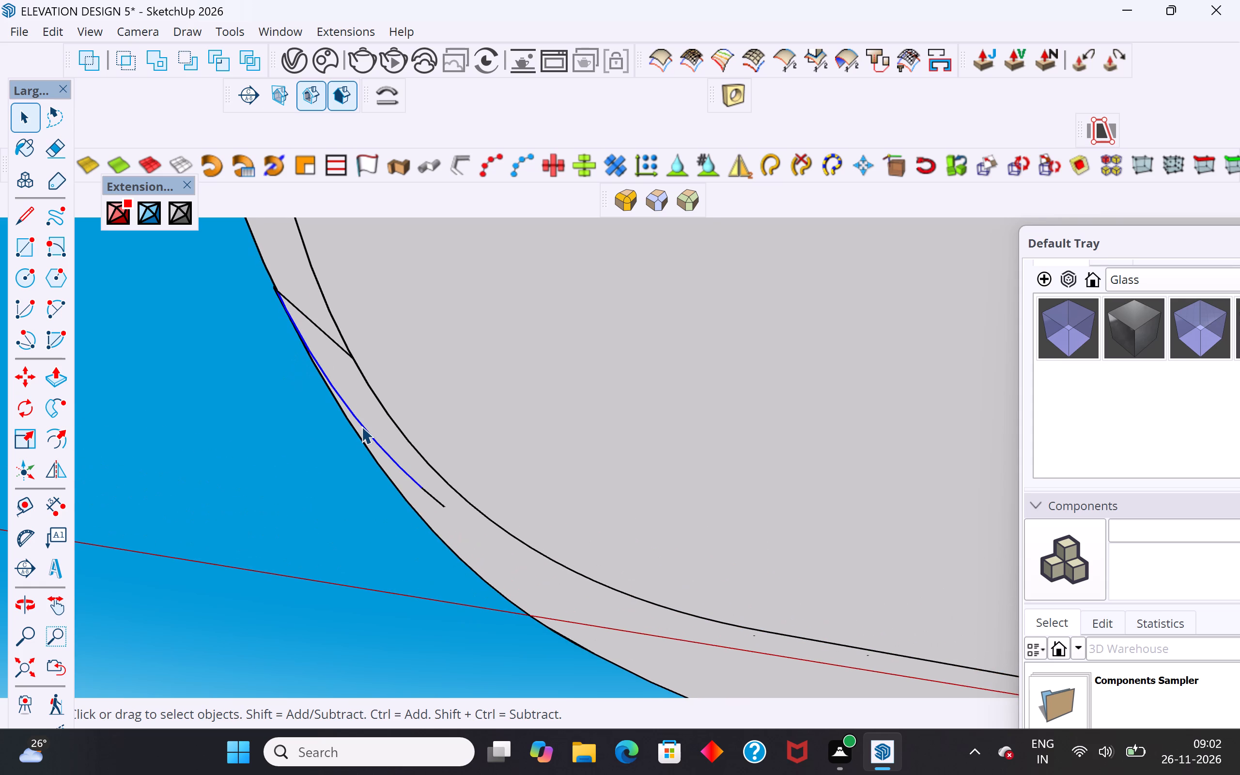
key(Delete)
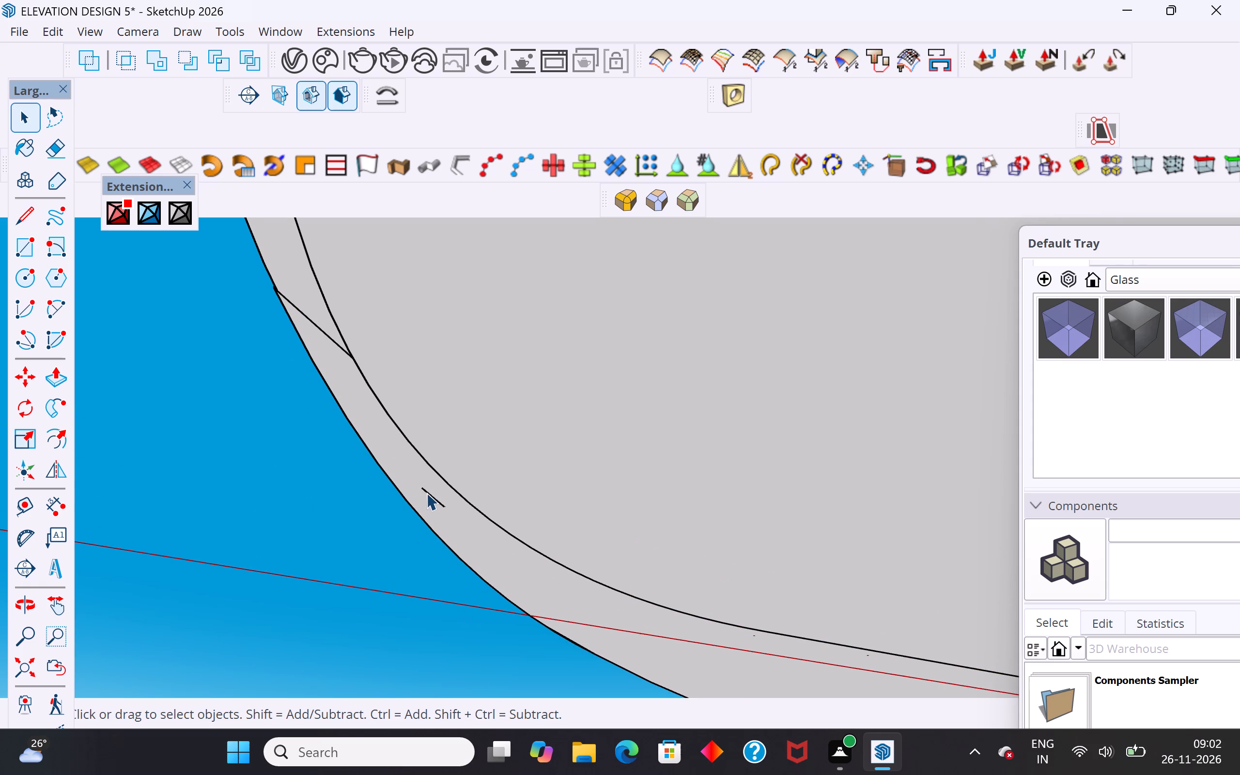
click(426, 492)
key(Delete)
click(329, 339)
key(Delete)
click(445, 508)
key(Delete)
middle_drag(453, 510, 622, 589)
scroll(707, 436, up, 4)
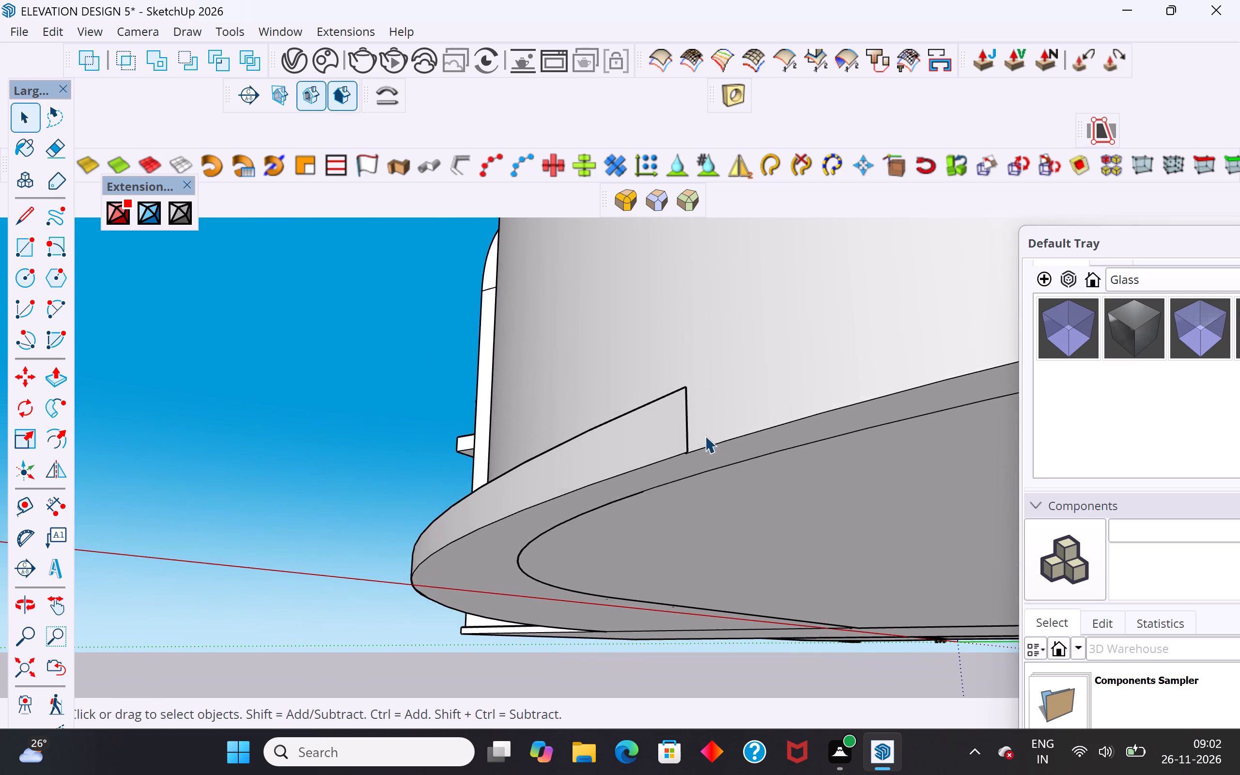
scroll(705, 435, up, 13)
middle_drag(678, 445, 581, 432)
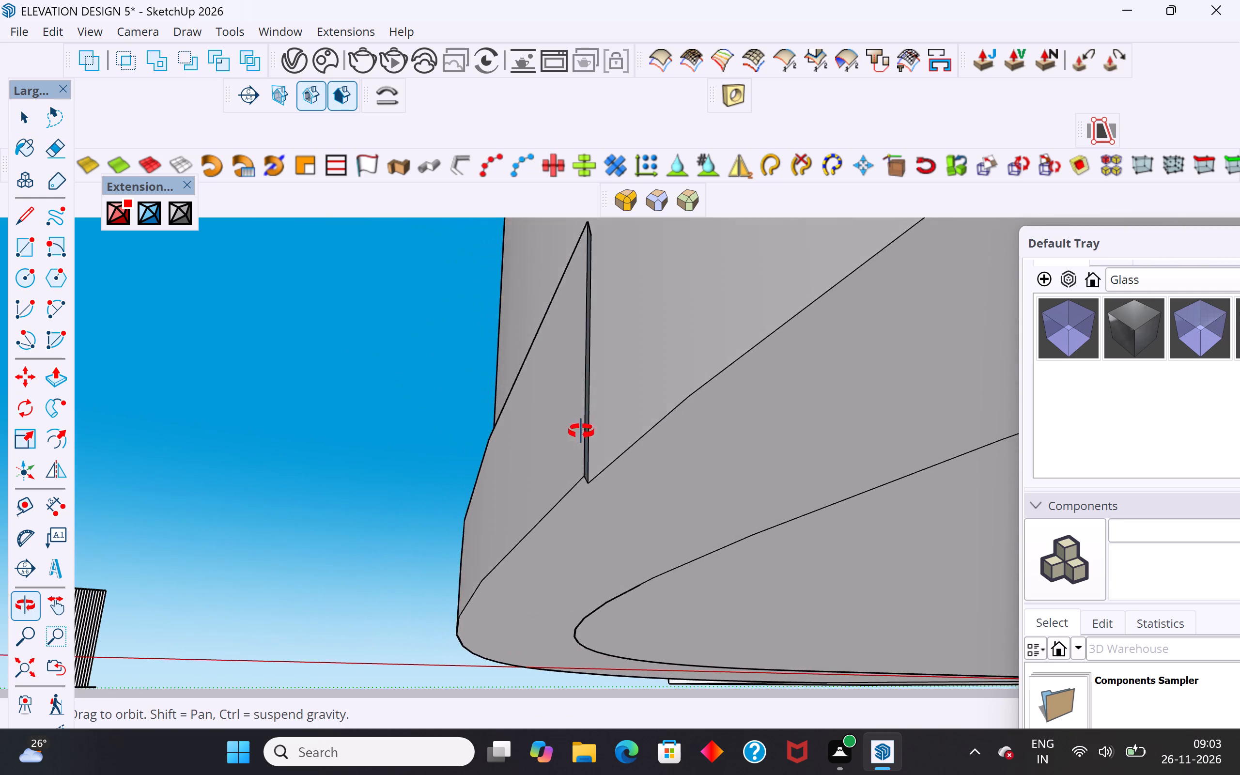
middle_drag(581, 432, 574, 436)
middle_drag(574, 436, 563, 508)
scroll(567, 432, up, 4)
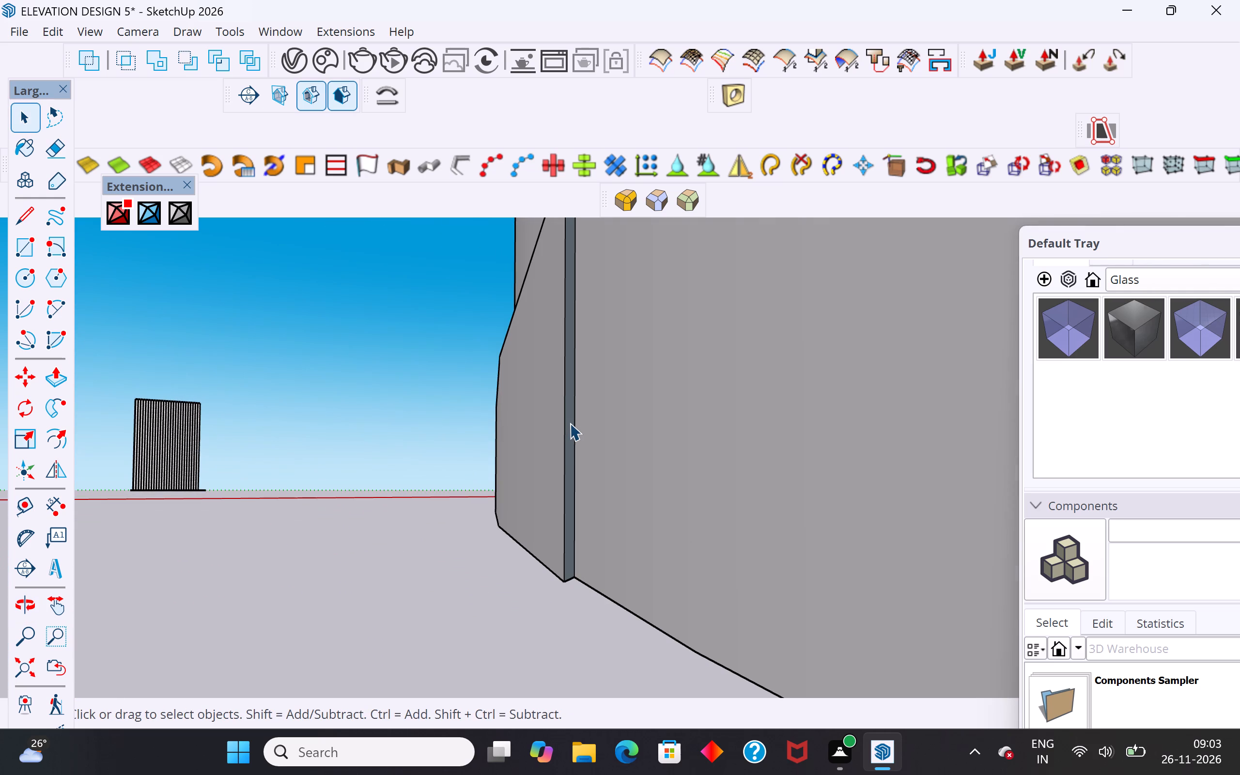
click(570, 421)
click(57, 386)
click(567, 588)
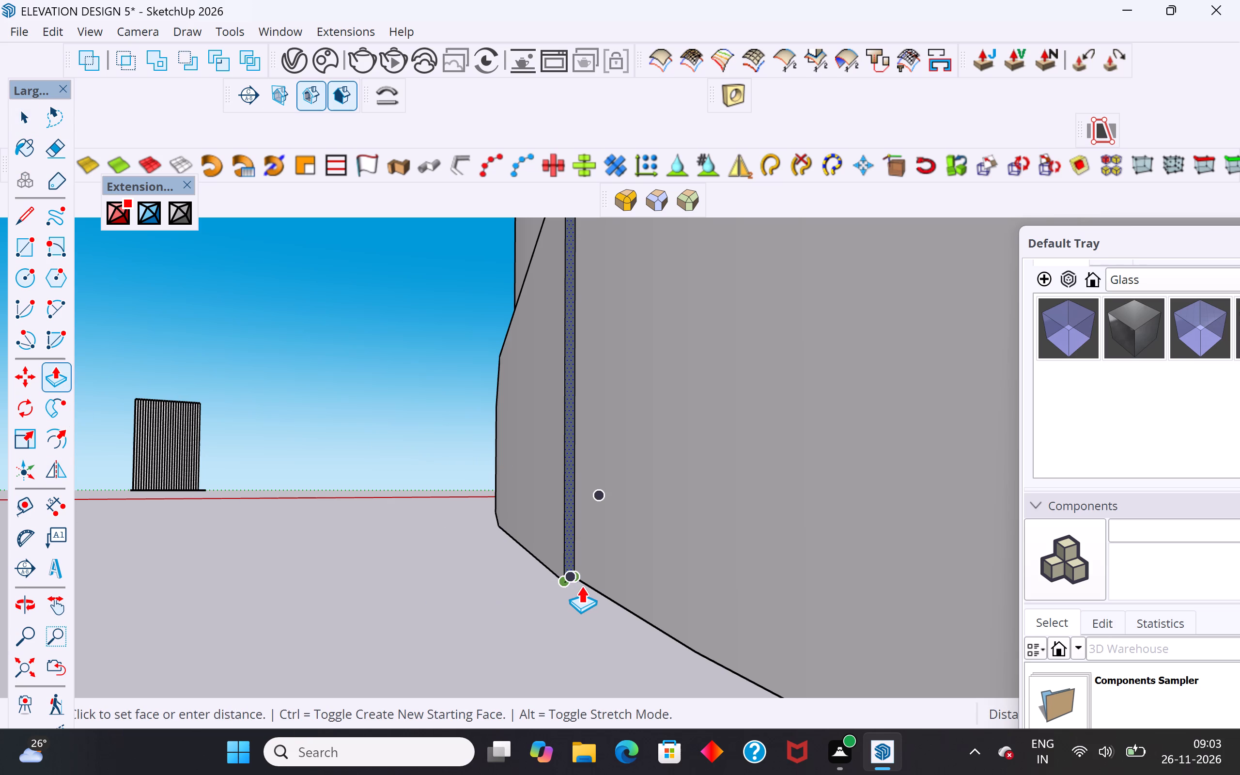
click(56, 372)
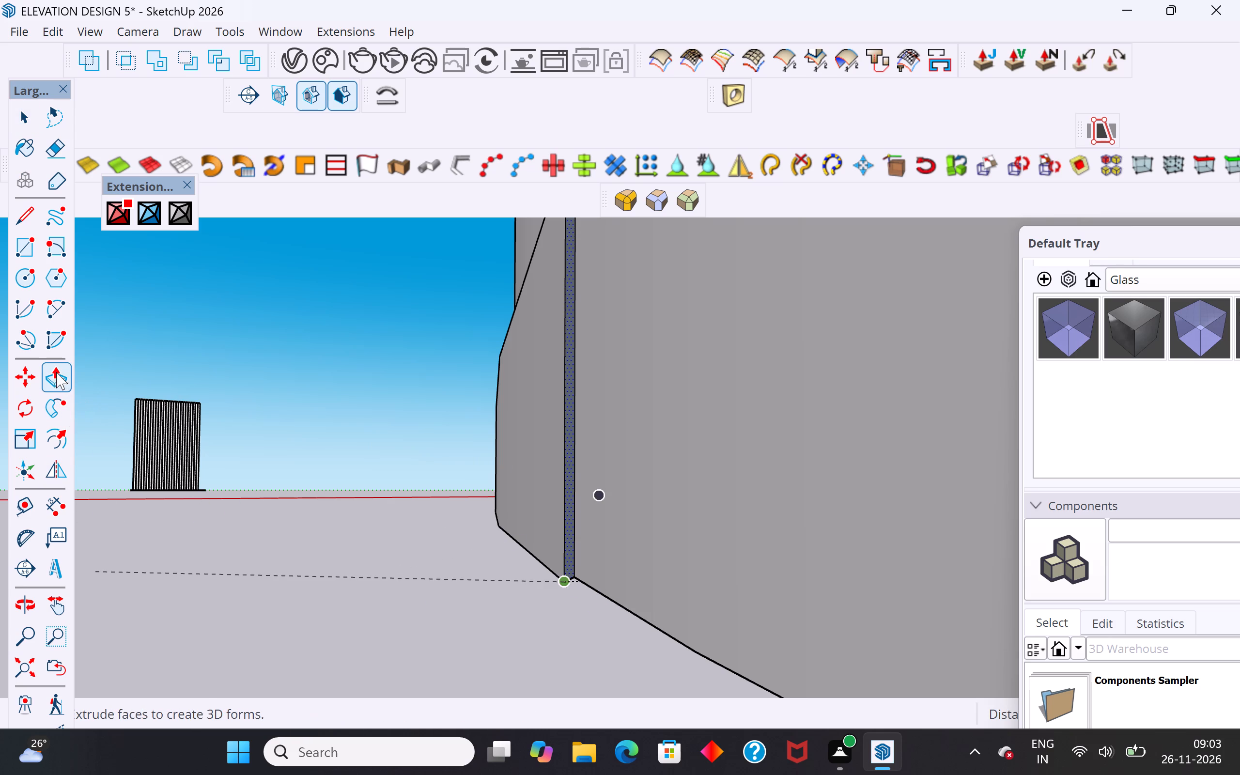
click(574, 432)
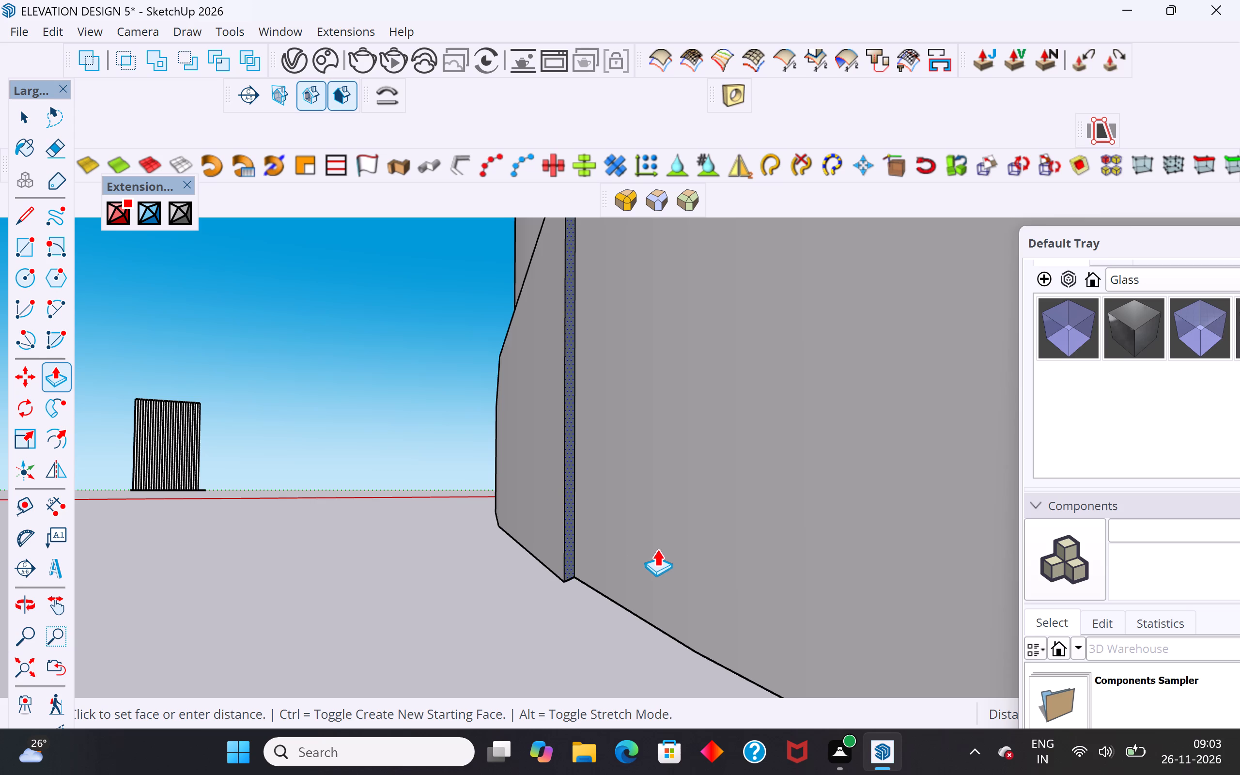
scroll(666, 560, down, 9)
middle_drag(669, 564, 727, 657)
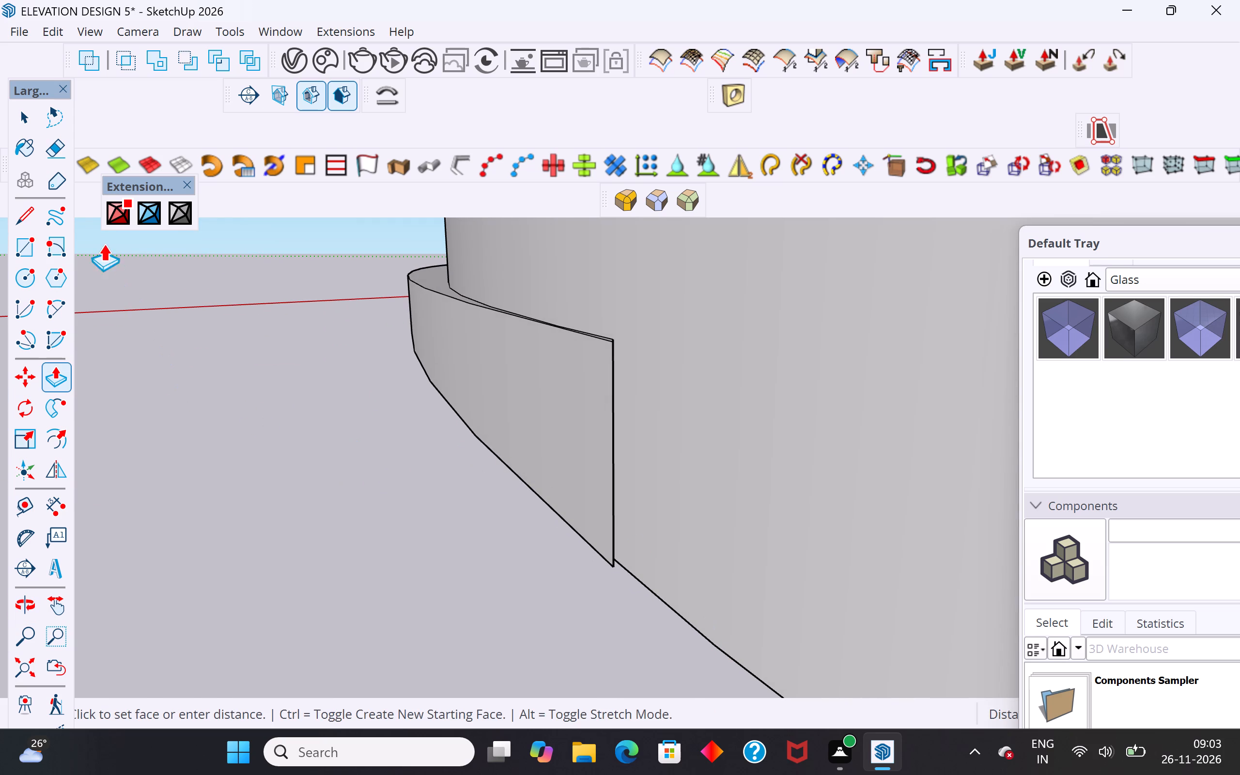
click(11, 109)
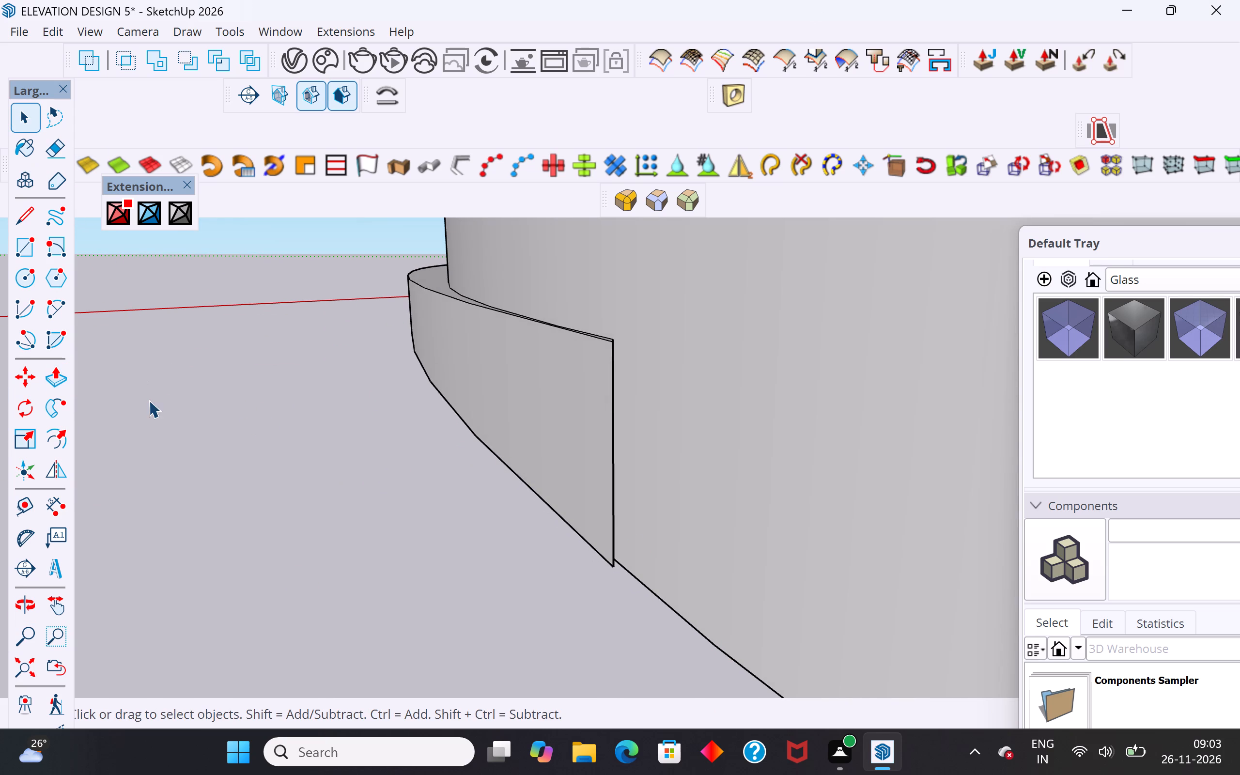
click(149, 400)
Inspect the curved base's underside and outer rim from several angles, along with the whole building.
scroll(233, 474, down, 4)
middle_drag(352, 547, 414, 248)
scroll(117, 530, down, 7)
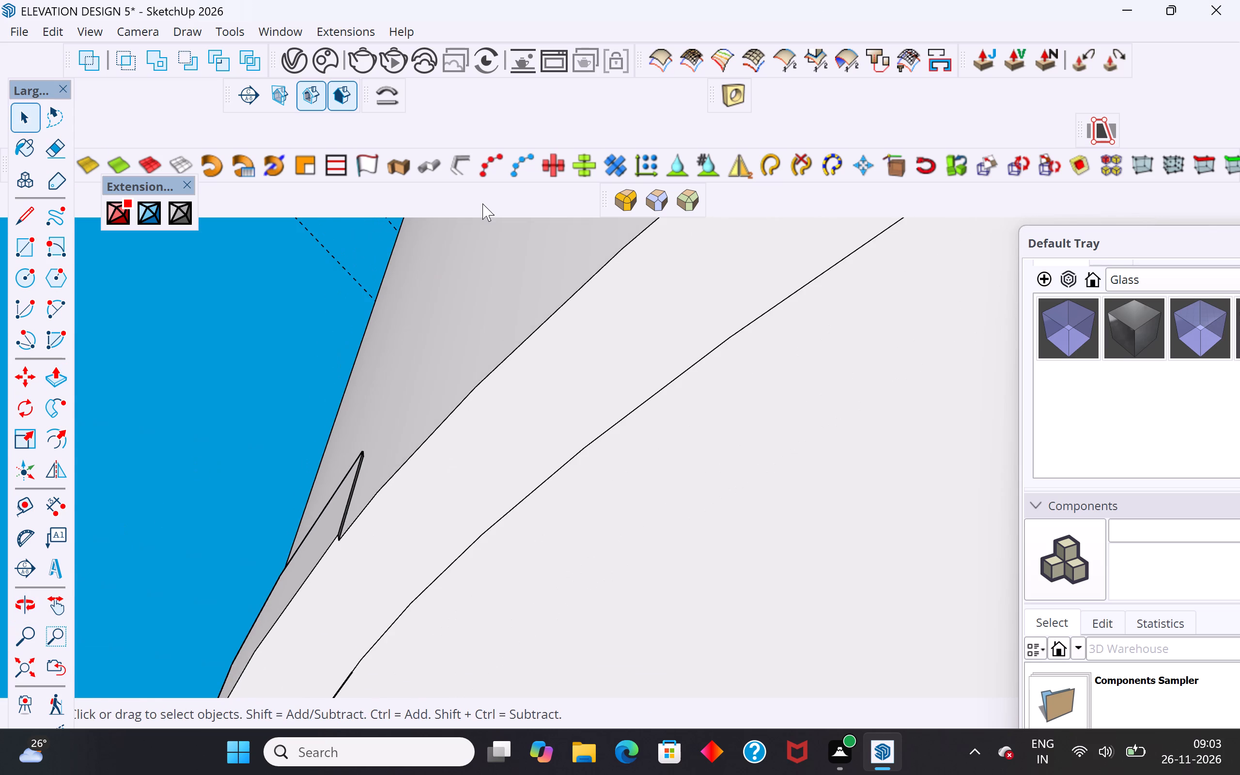
scroll(482, 203, down, 8)
scroll(339, 545, up, 7)
middle_drag(411, 519, 305, 558)
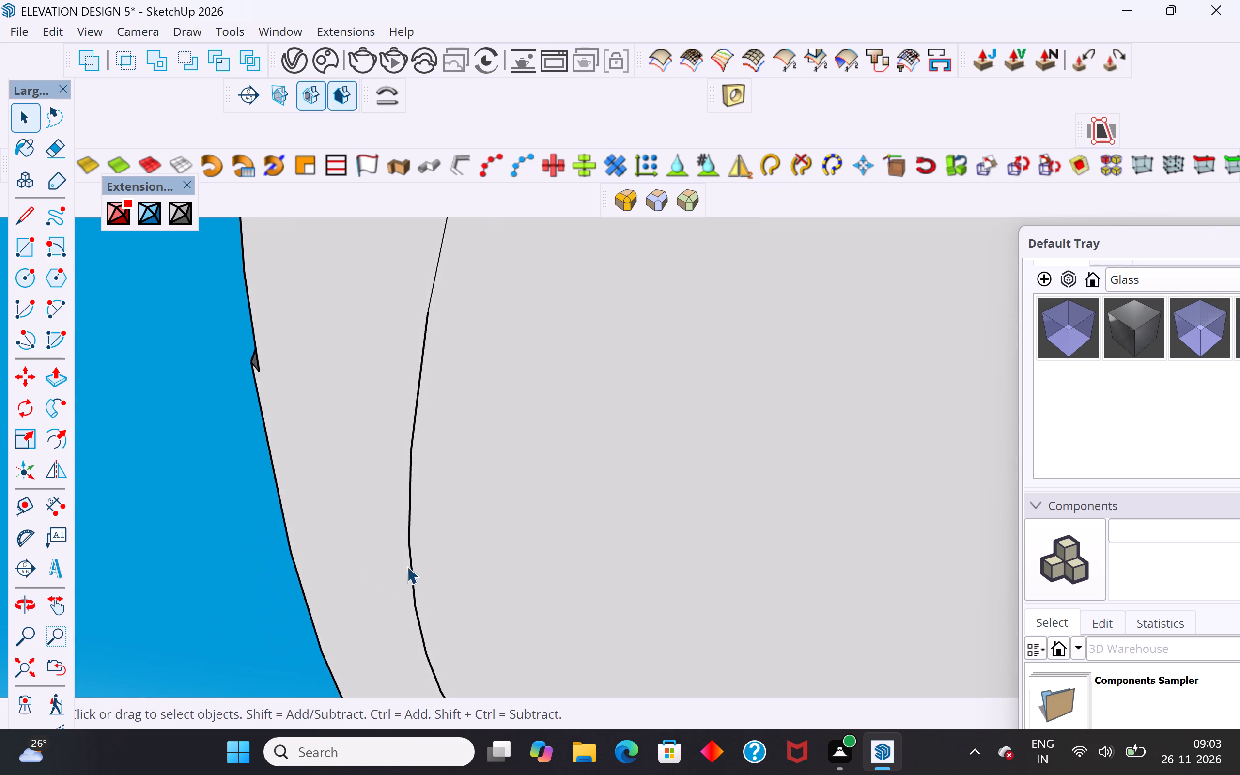
scroll(412, 564, up, 5)
middle_drag(411, 531, 303, 619)
scroll(547, 482, down, 7)
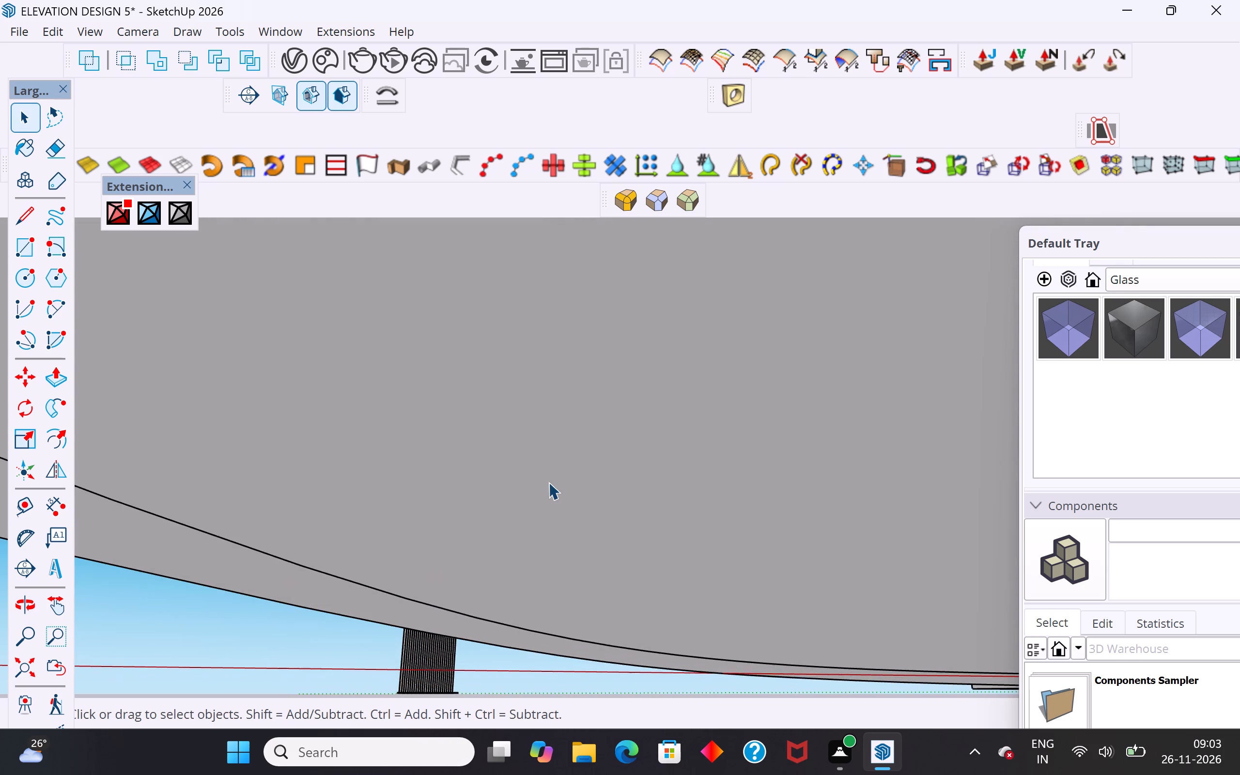
scroll(548, 482, down, 2)
click(24, 669)
middle_drag(623, 504, 482, 642)
scroll(427, 448, down, 5)
middle_drag(411, 503, 1151, 601)
middle_drag(440, 524, 834, 412)
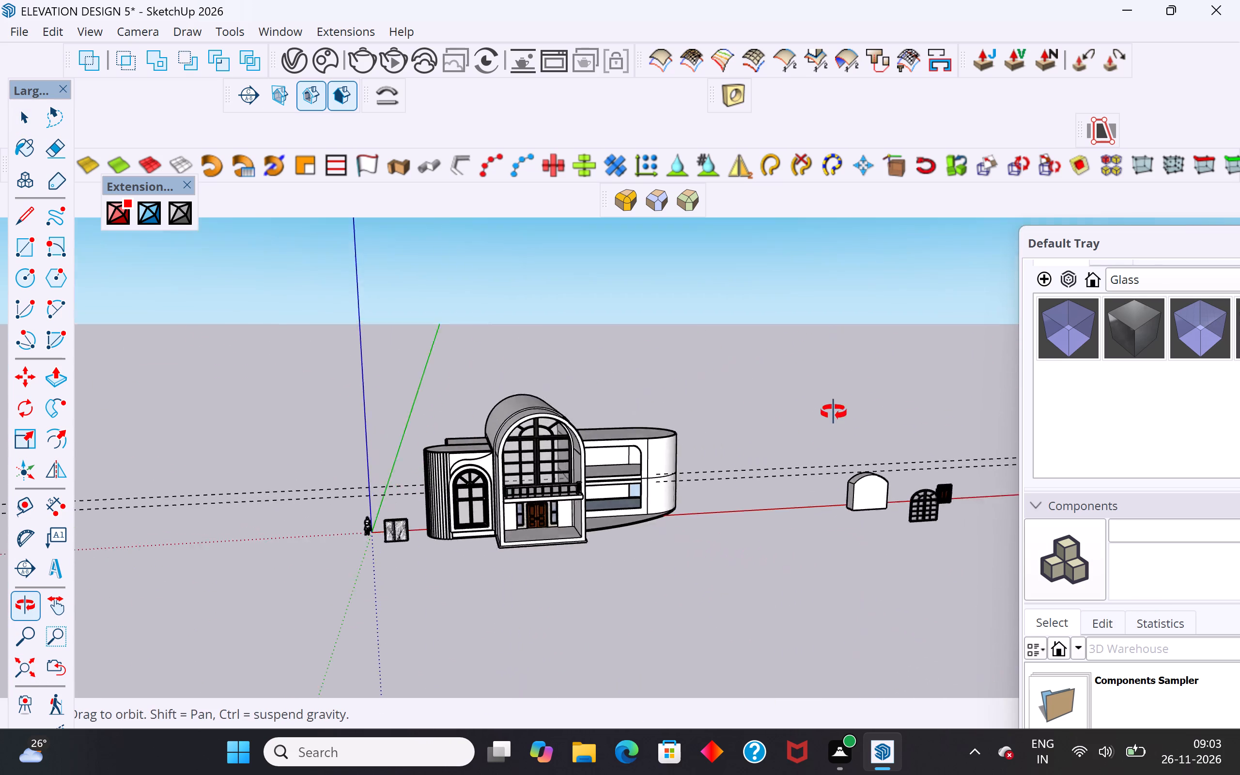
Delete all the dashed guide lines in the model.
middle_drag(834, 412, 640, 466)
scroll(660, 452, up, 4)
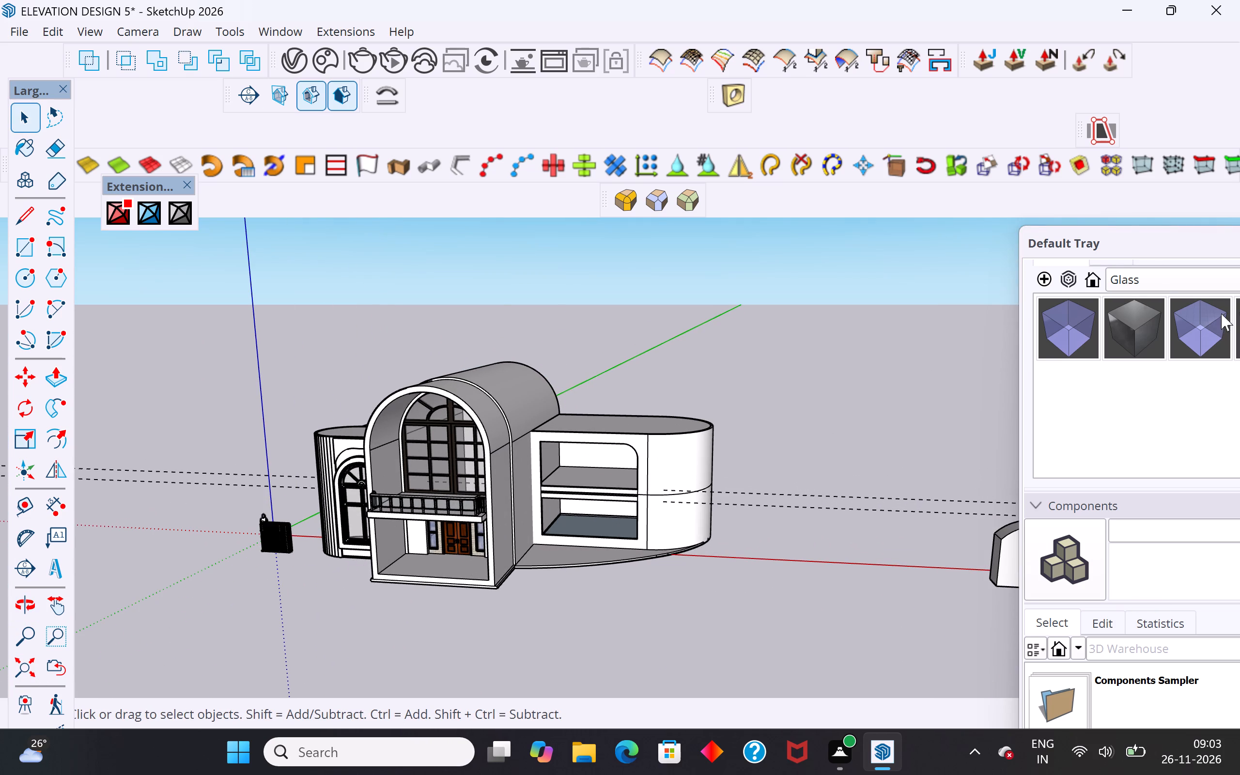
middle_drag(658, 486, 724, 414)
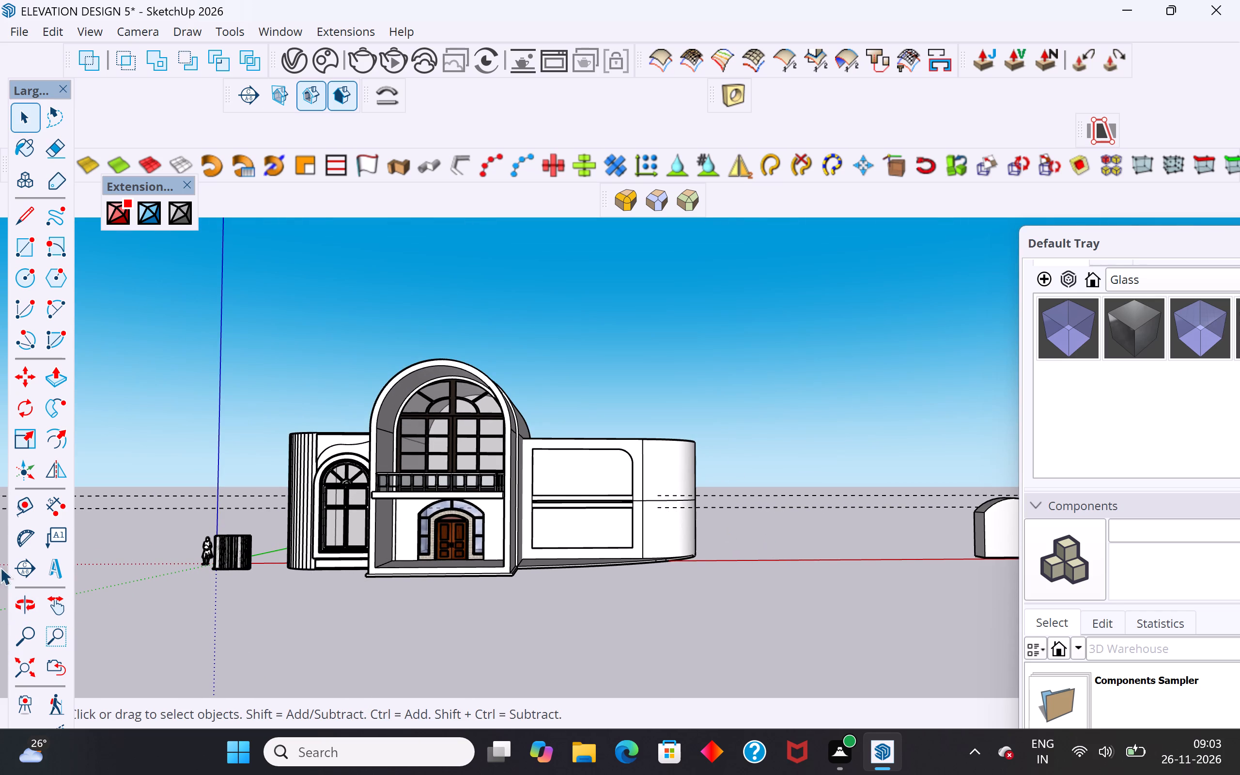
click(56, 28)
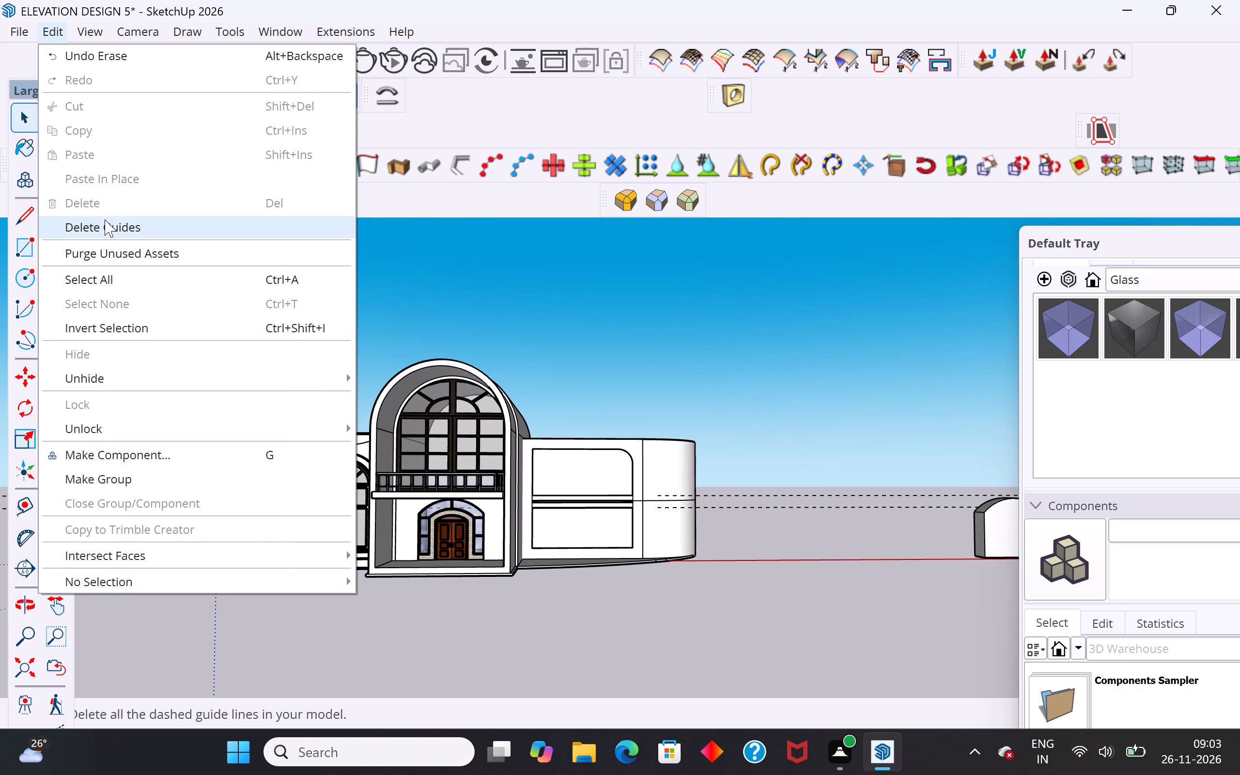
click(105, 219)
click(492, 306)
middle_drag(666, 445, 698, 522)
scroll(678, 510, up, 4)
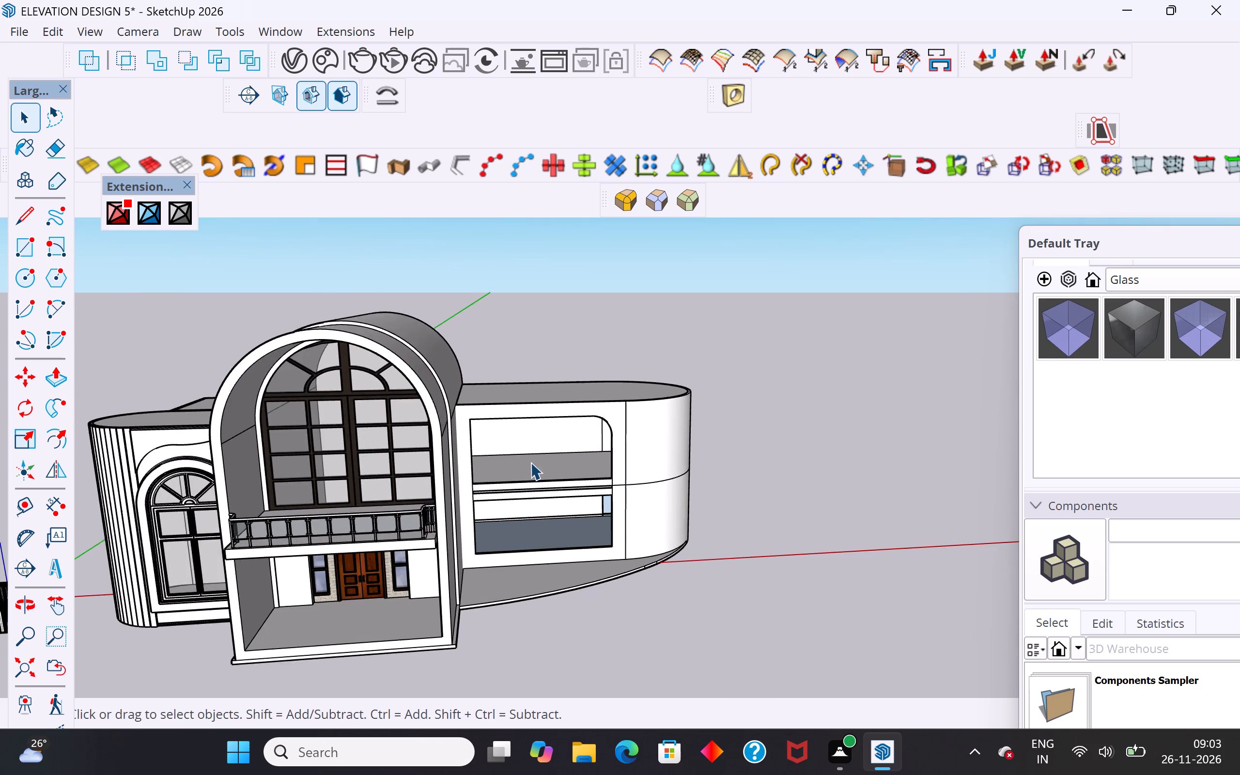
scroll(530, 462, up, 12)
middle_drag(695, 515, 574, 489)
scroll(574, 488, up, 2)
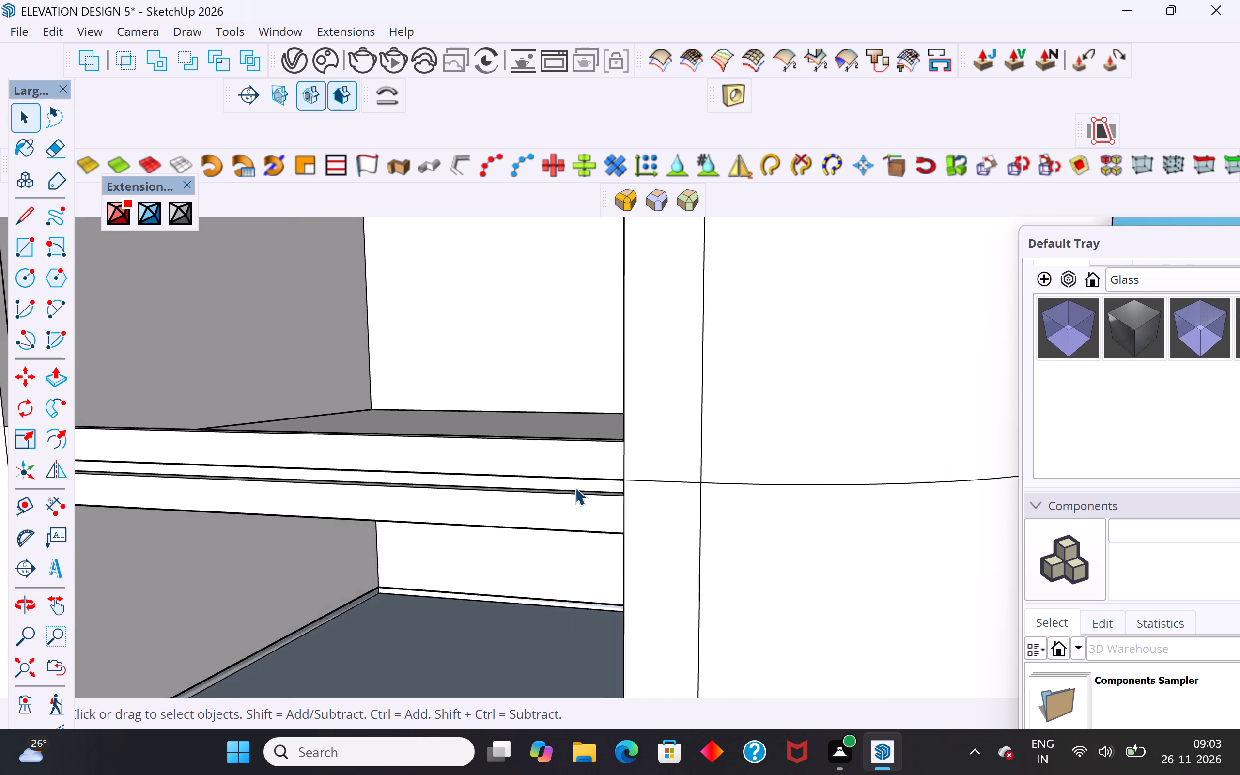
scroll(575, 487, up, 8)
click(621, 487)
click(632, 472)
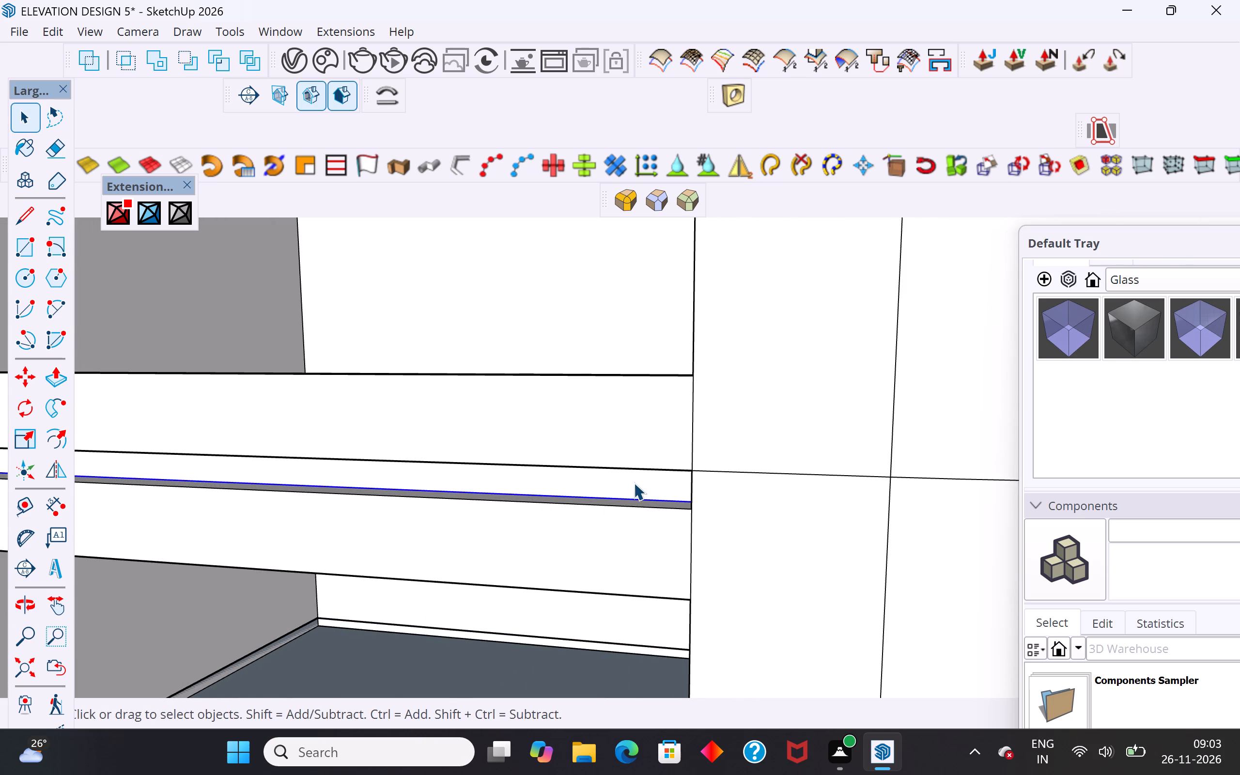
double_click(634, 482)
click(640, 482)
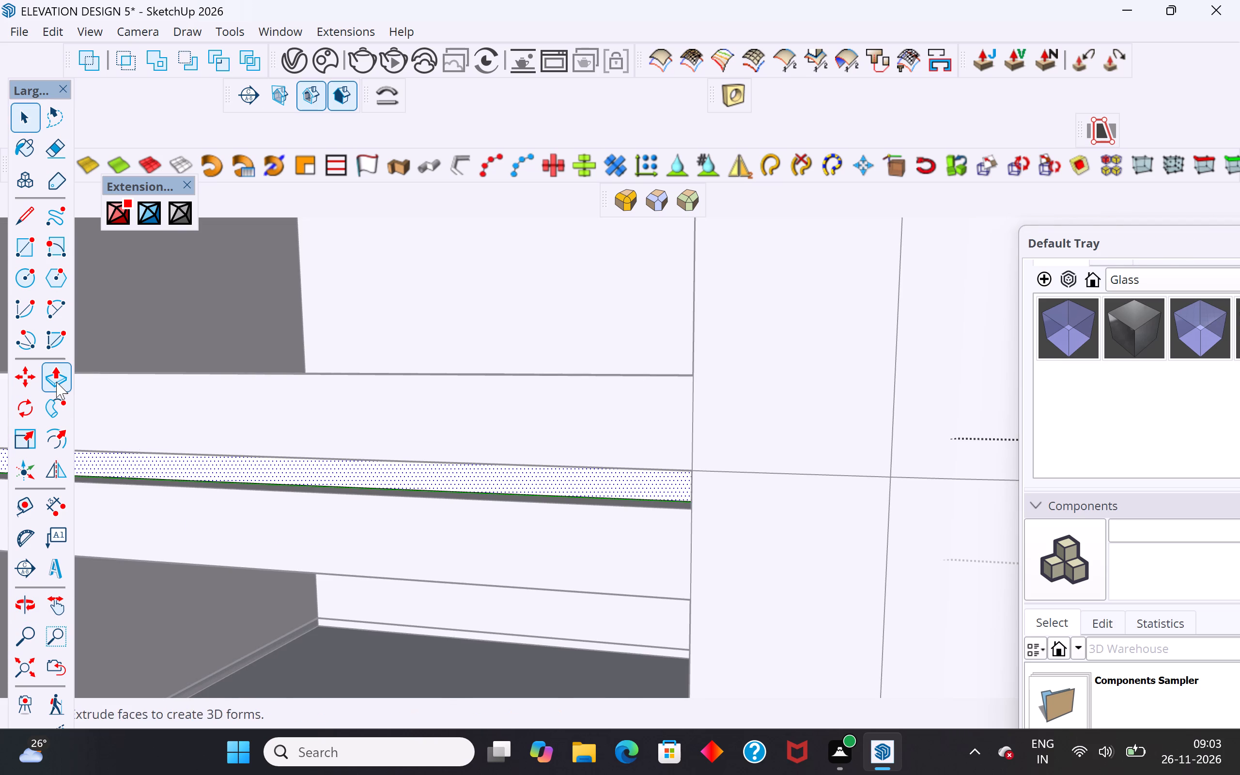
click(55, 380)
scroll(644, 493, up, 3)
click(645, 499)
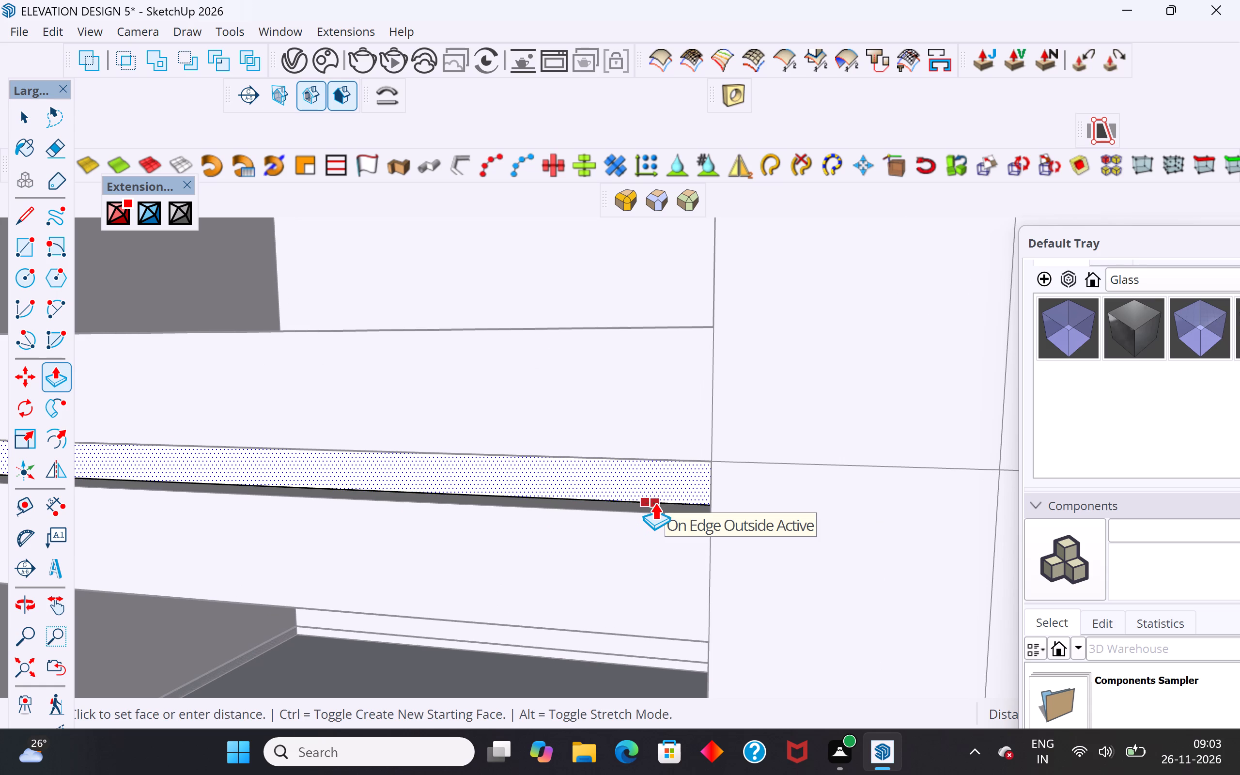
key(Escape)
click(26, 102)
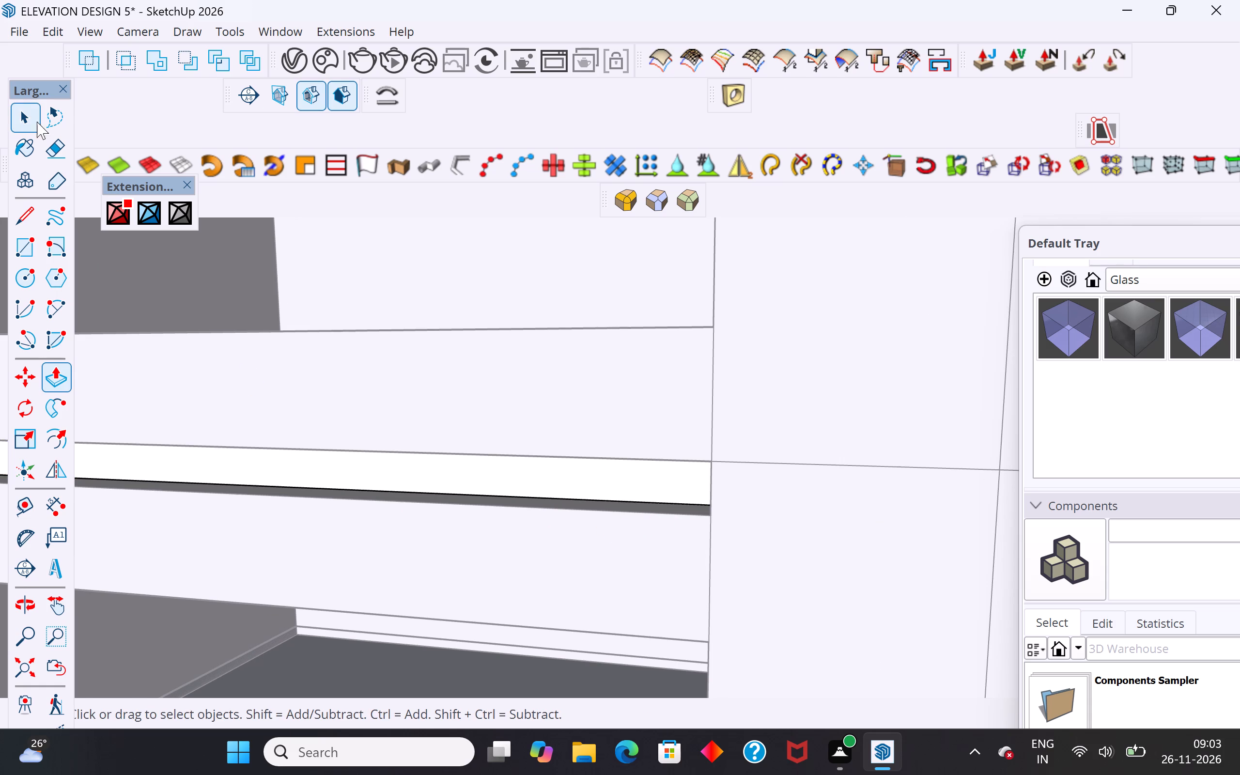
Inside its group, draw a line up the recessed strip's short end nearest the curved wall, between the two window openings.
scroll(479, 511, down, 9)
middle_drag(496, 525, 711, 498)
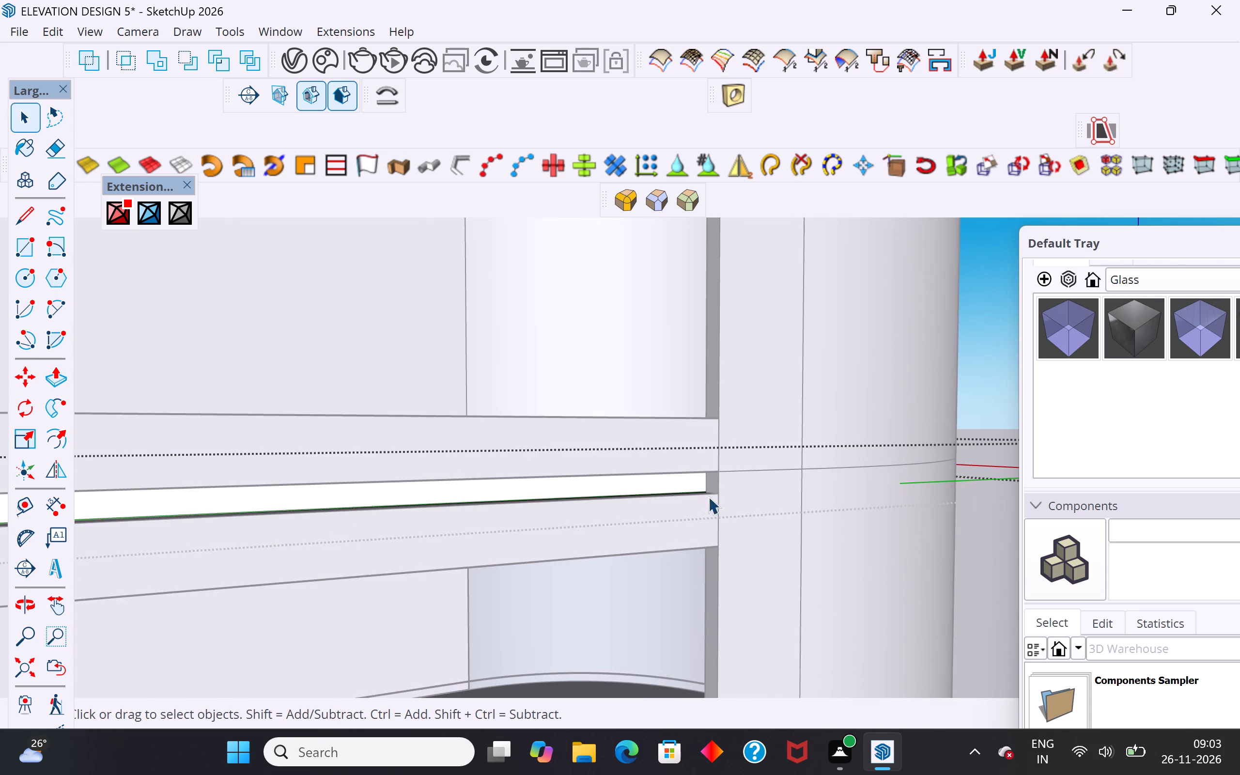
scroll(695, 492, up, 3)
click(688, 472)
scroll(688, 472, up, 7)
double_click(698, 483)
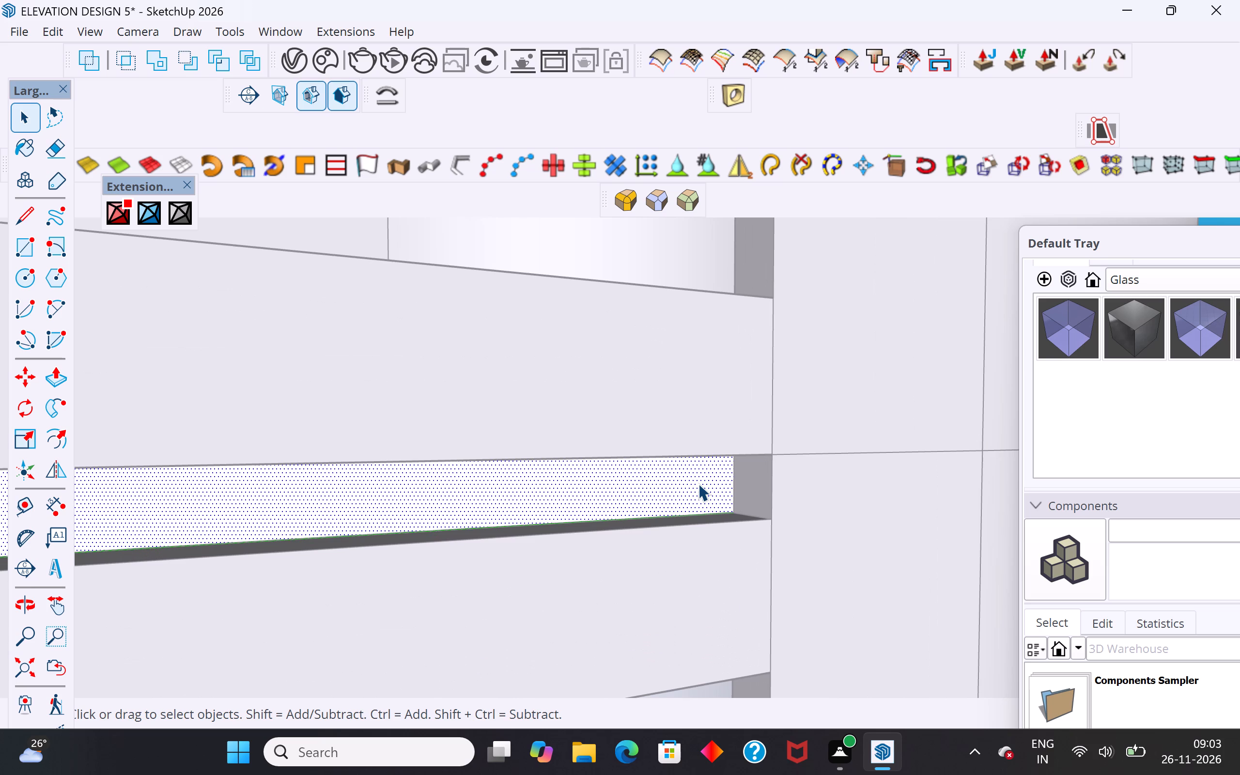
click(10, 219)
scroll(823, 459, up, 3)
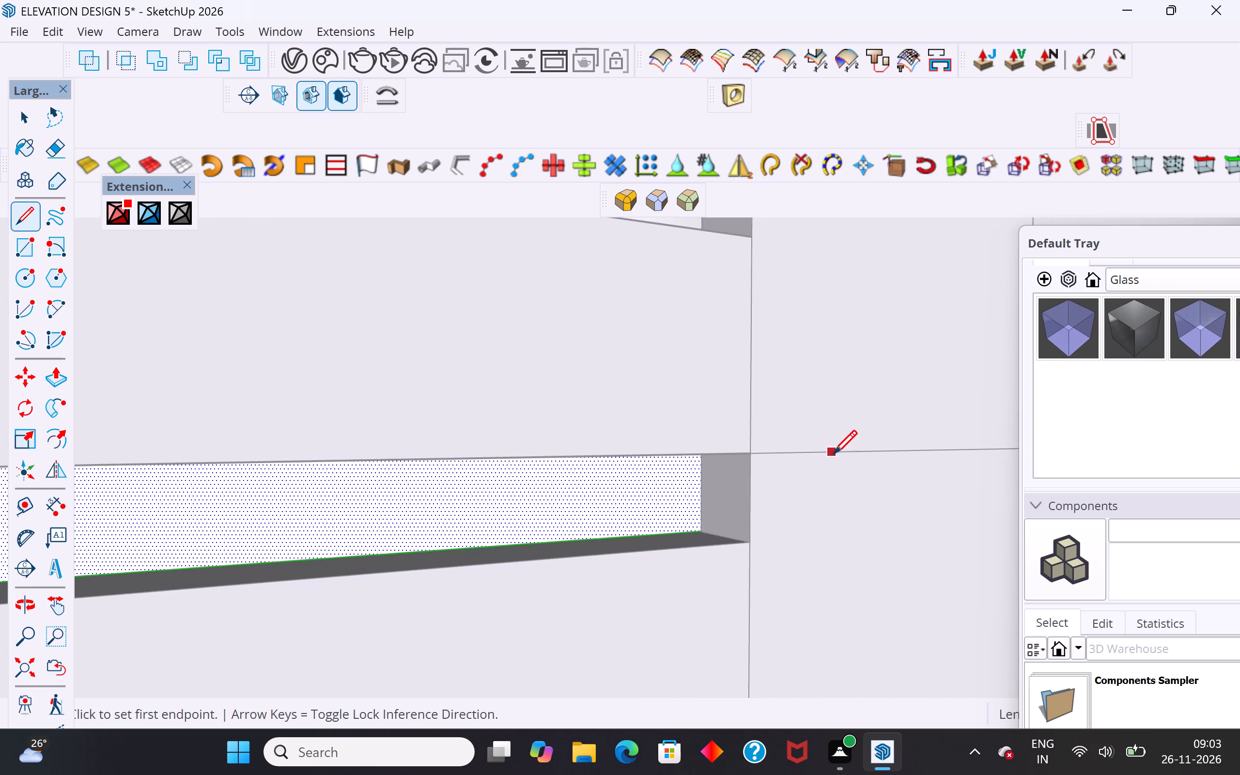
scroll(755, 499, up, 6)
middle_drag(707, 515, 715, 495)
scroll(694, 519, up, 3)
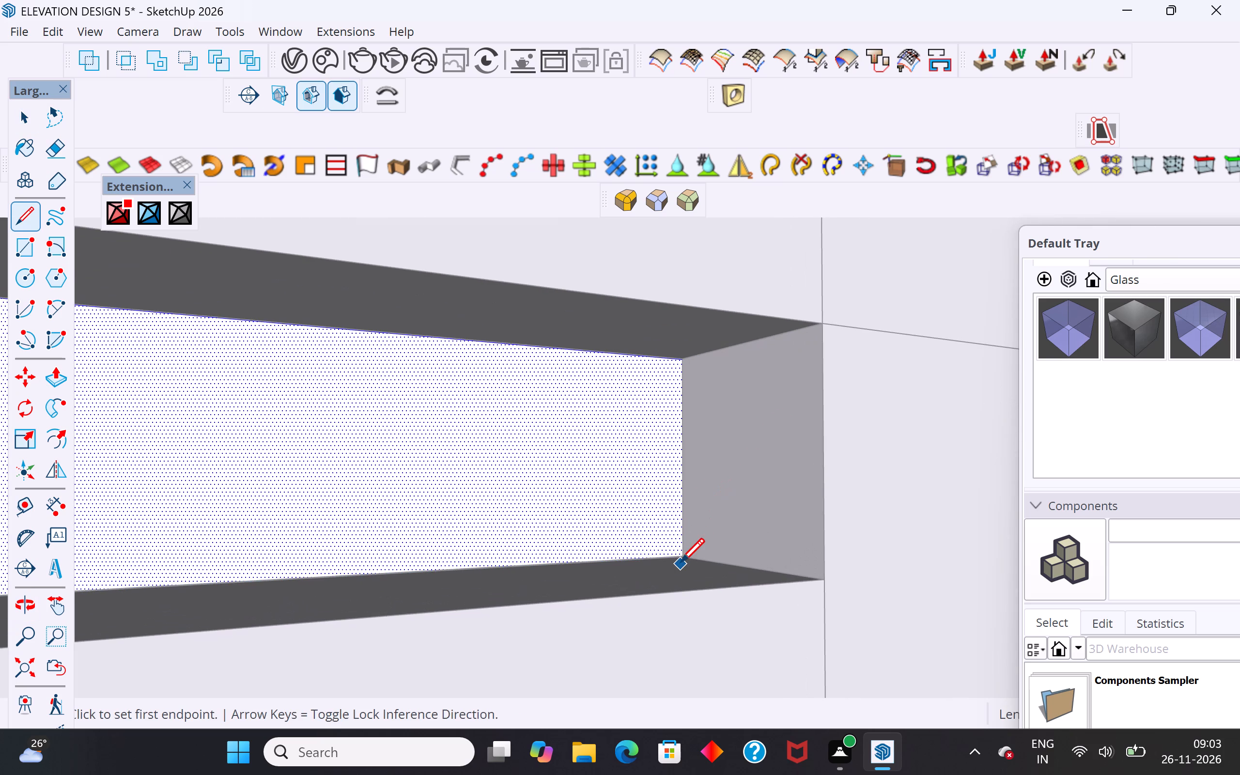
click(681, 557)
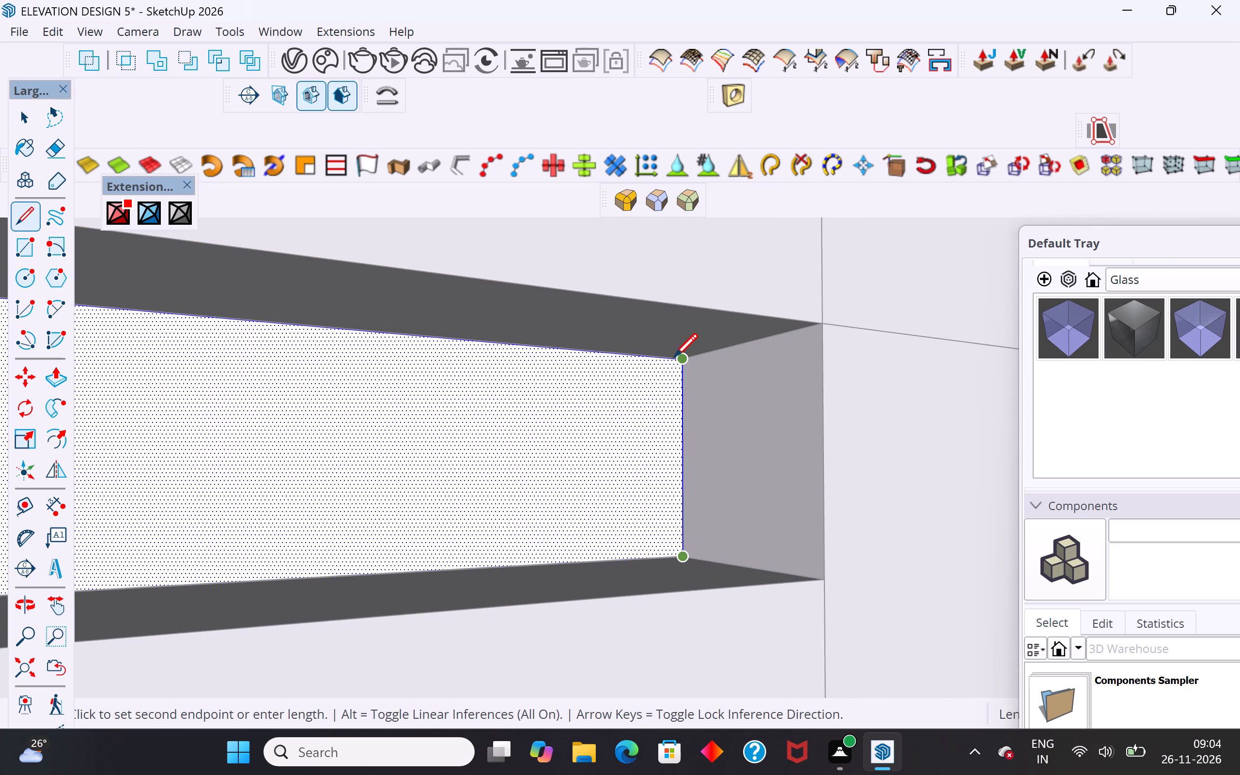
click(674, 359)
Continue tracing the recessed strip along its full upper edge and down its opposite short end.
scroll(687, 574, down, 5)
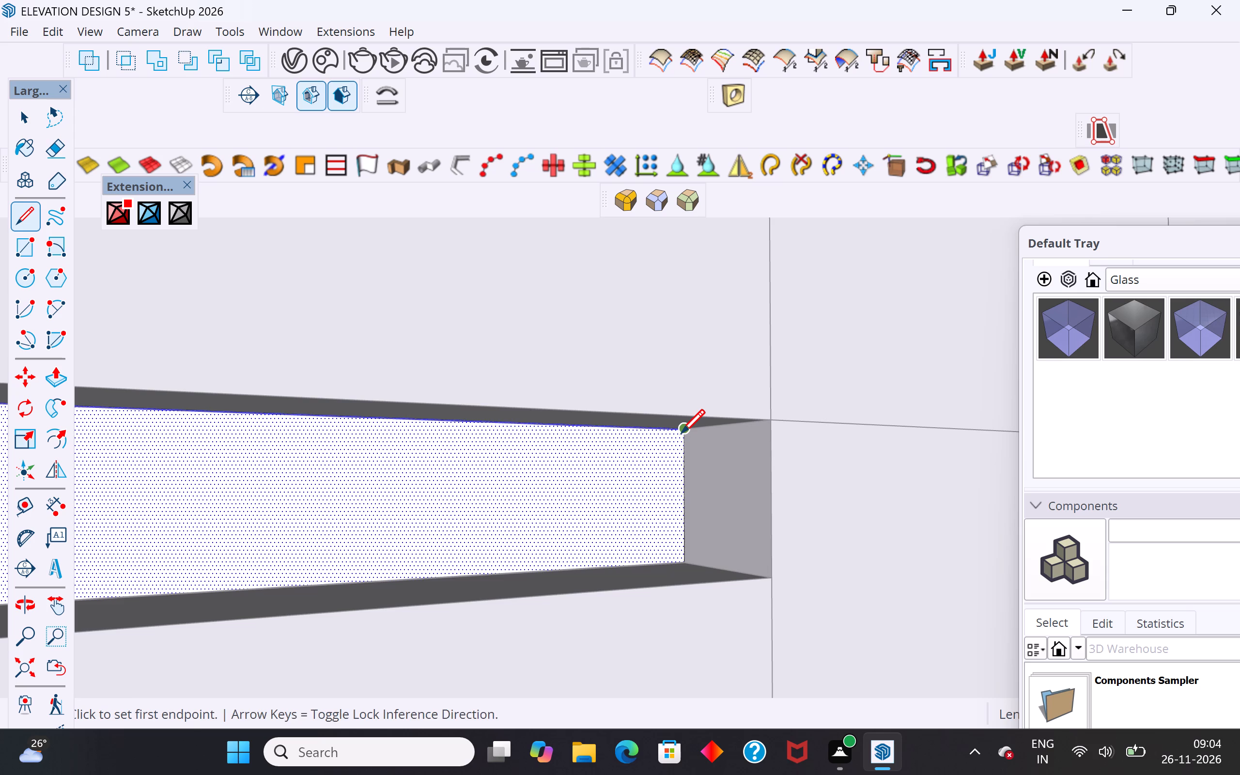
click(682, 434)
scroll(868, 481, down, 18)
scroll(889, 476, down, 10)
middle_drag(889, 477, 861, 492)
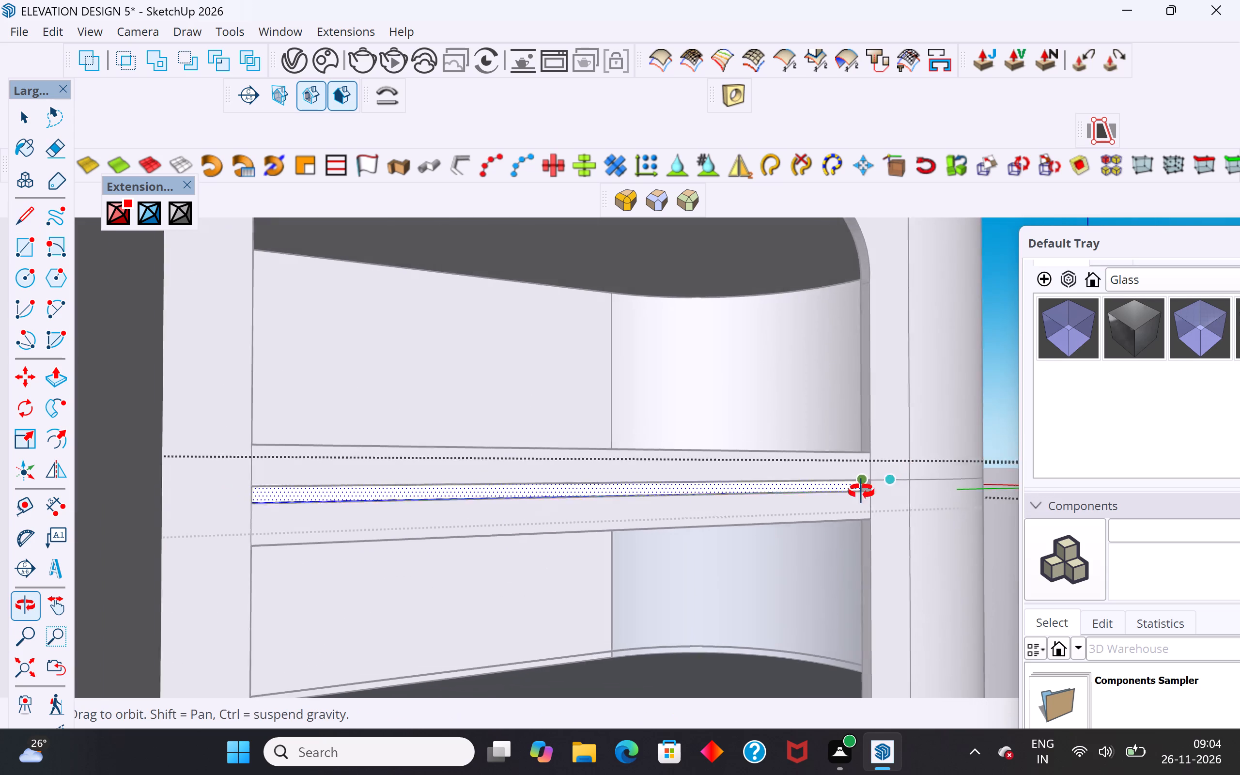
middle_drag(861, 492, 721, 525)
scroll(921, 563, down, 4)
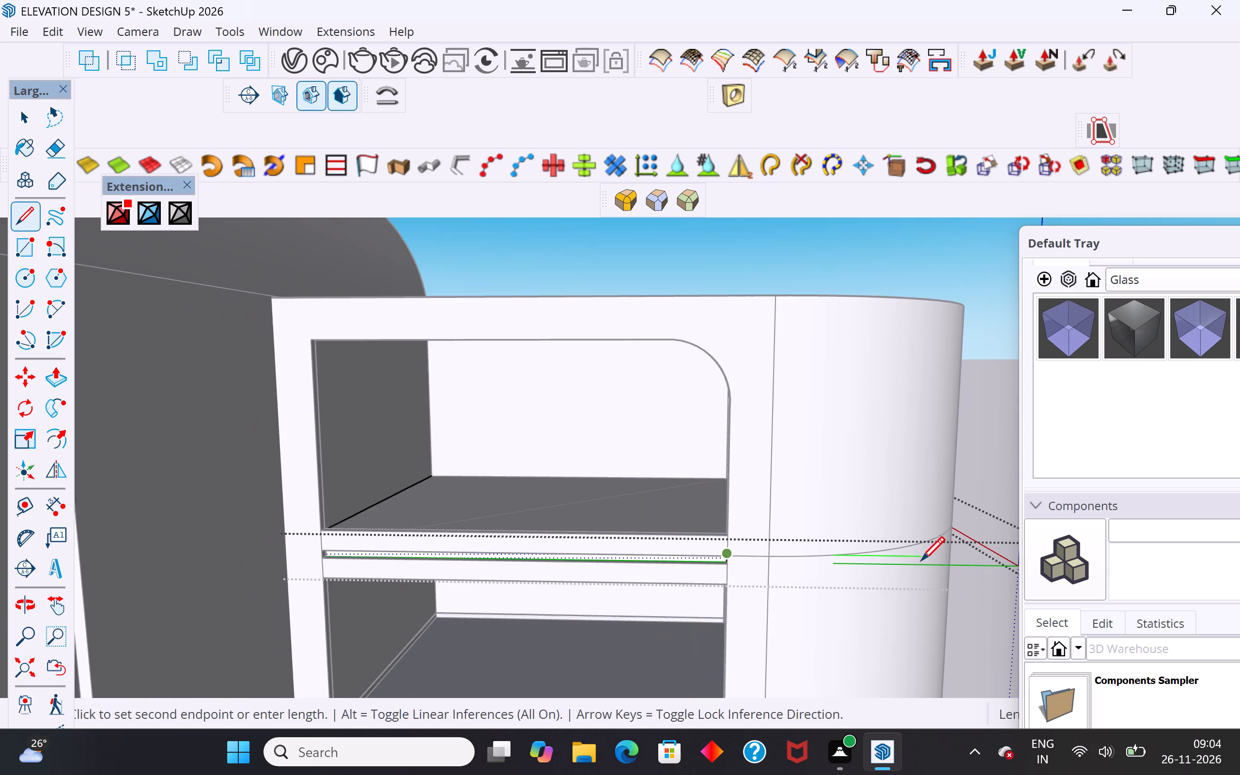
scroll(327, 562, up, 19)
scroll(327, 560, down, 1)
scroll(327, 560, up, 3)
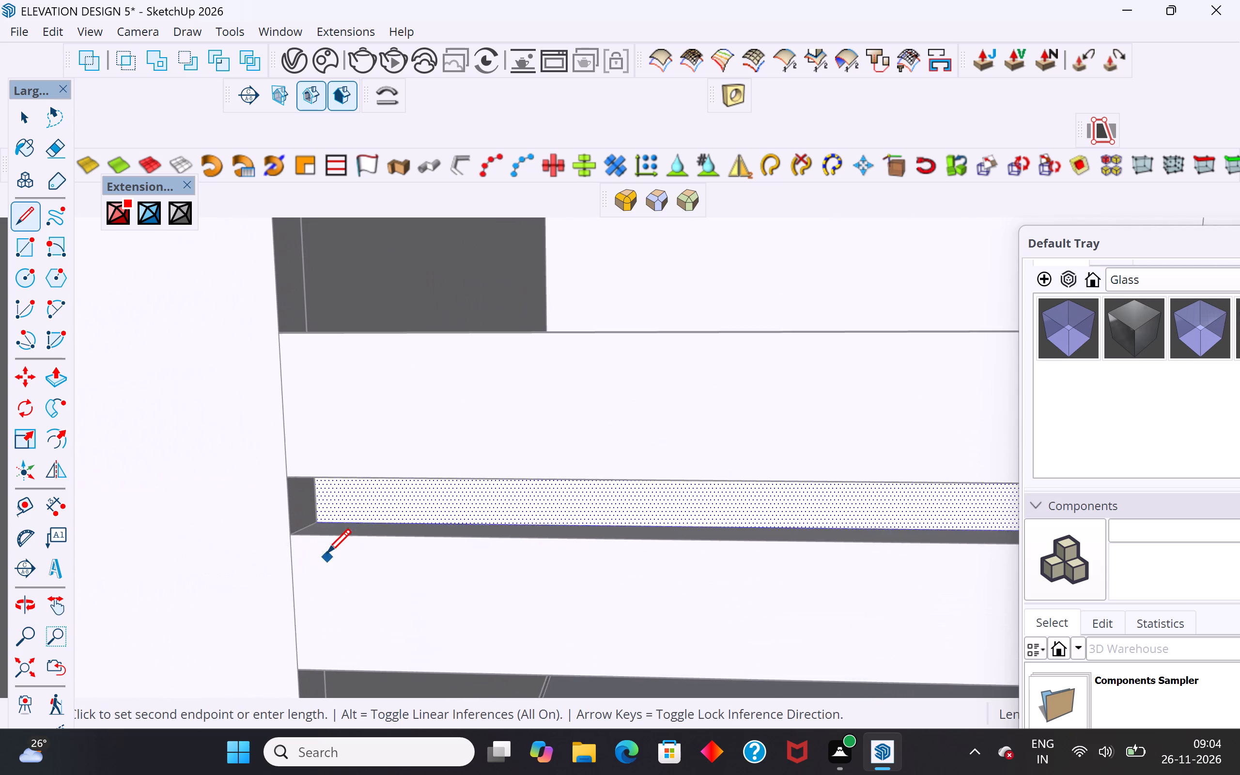
scroll(327, 555, up, 11)
middle_drag(325, 474, 323, 405)
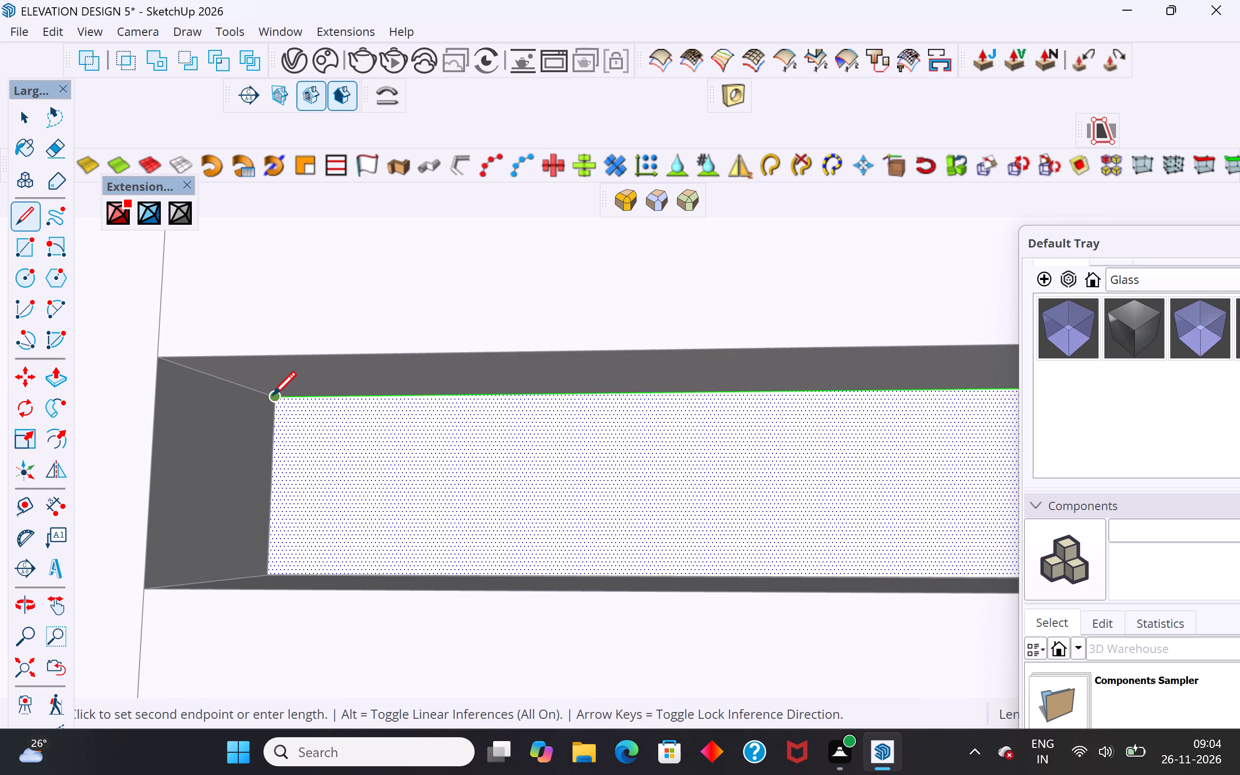
click(272, 398)
click(267, 575)
Close the traced outline along the strip's lower edge back to the corner nearest the curved wall, and leave the group.
scroll(267, 575, down, 4)
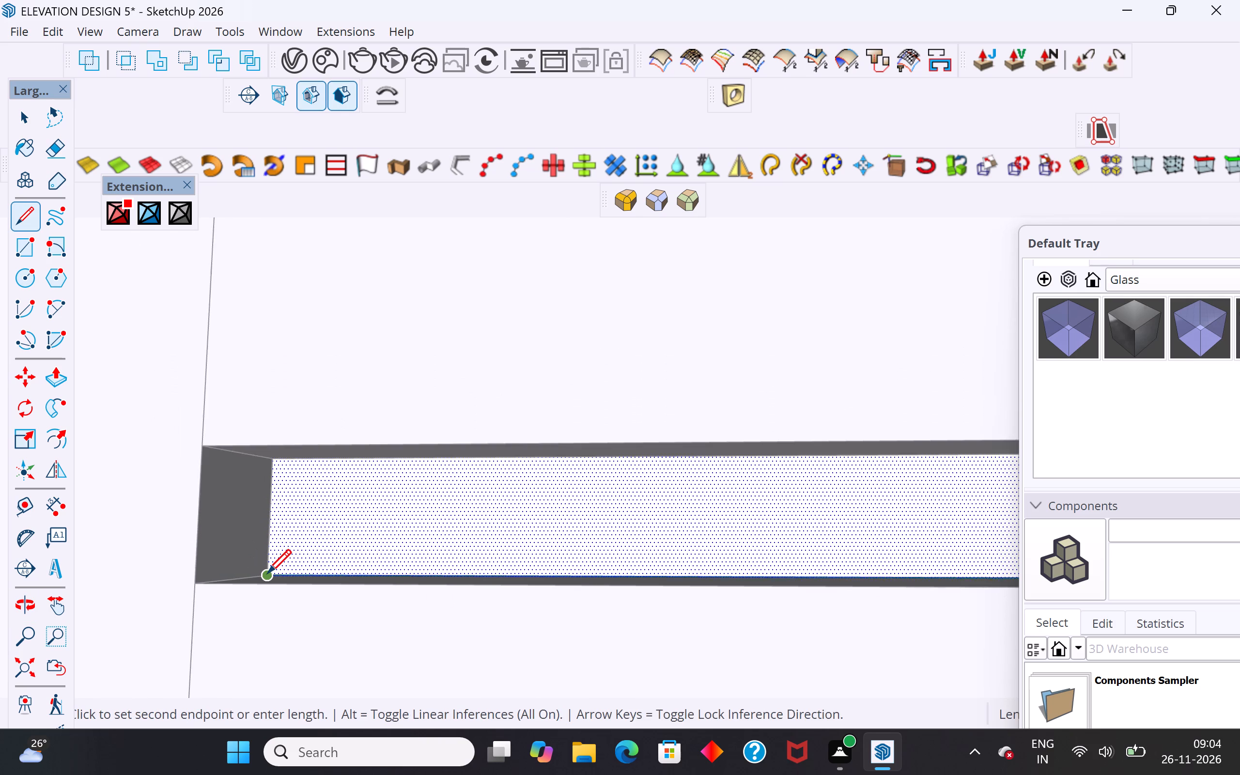
scroll(267, 575, down, 7)
middle_drag(270, 578, 575, 587)
scroll(344, 581, down, 5)
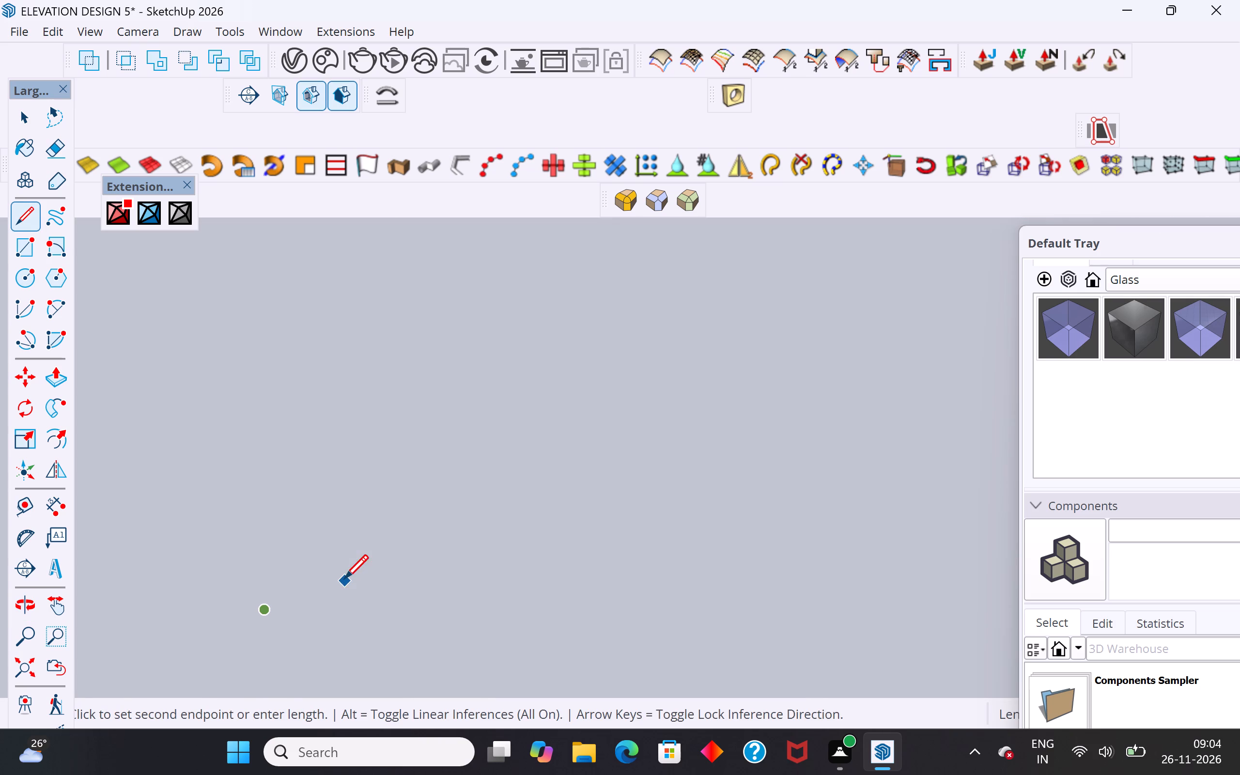
middle_drag(336, 585, 307, 605)
click(21, 677)
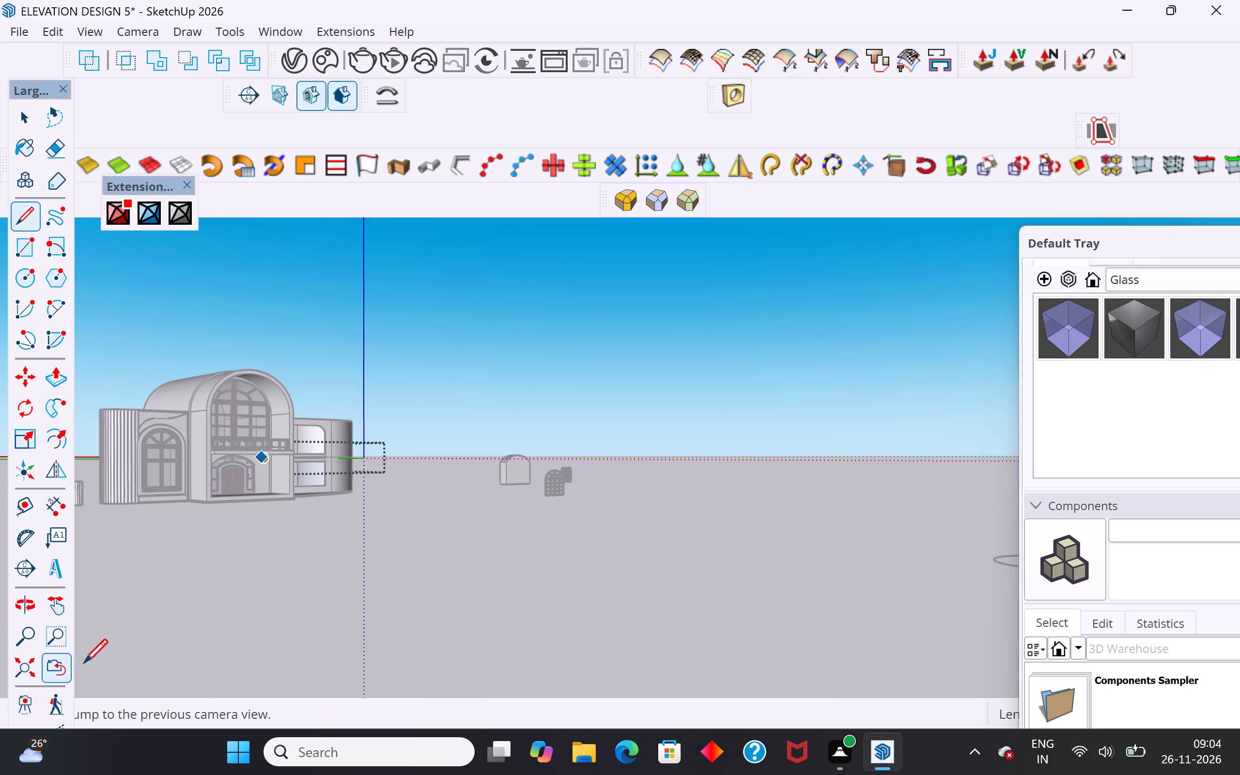
scroll(321, 571, up, 20)
scroll(321, 571, up, 5)
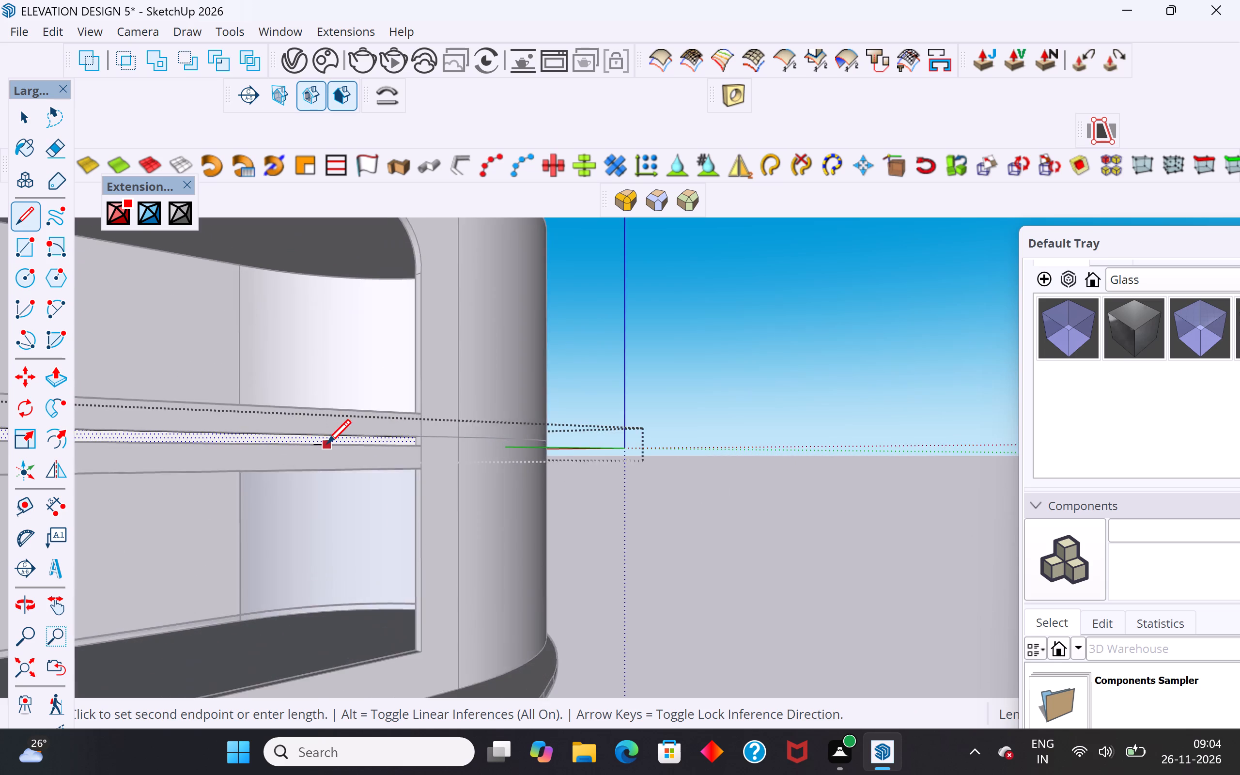
scroll(327, 446, up, 20)
scroll(327, 446, up, 2)
middle_drag(532, 405, 540, 435)
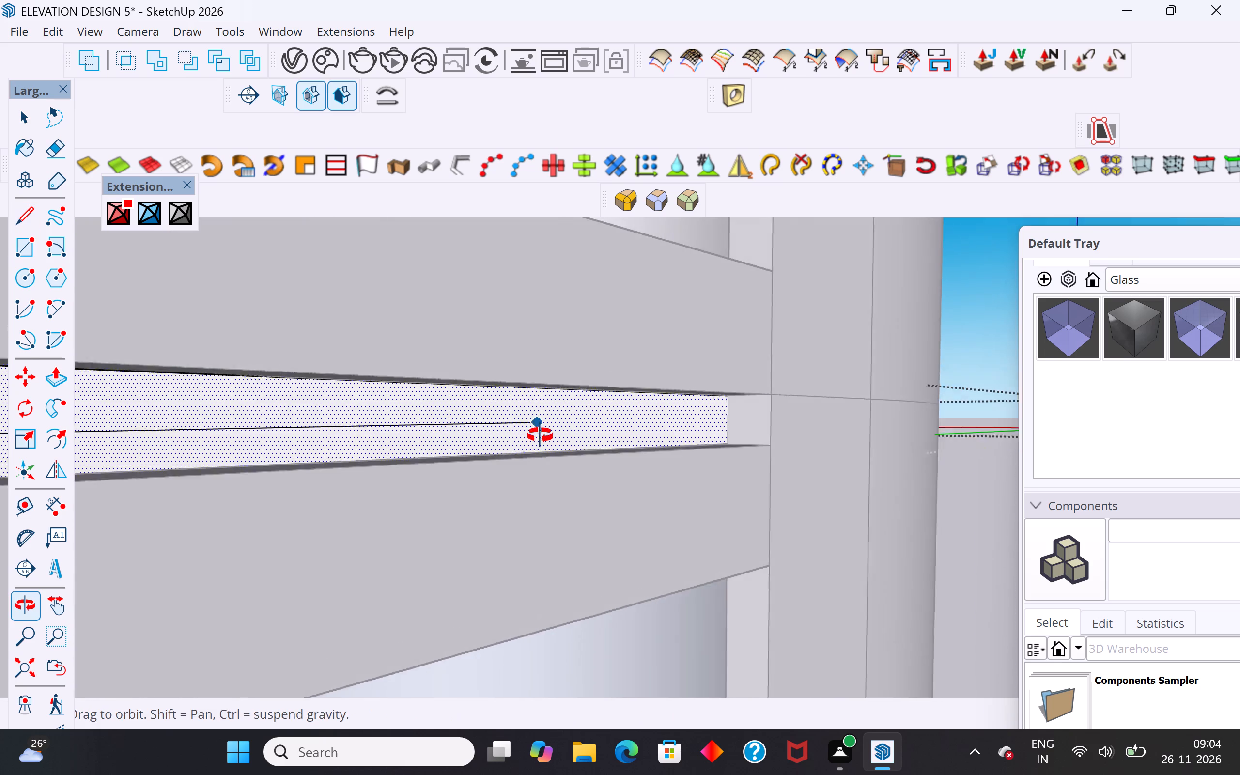
middle_drag(540, 435, 543, 438)
scroll(701, 453, up, 8)
click(757, 444)
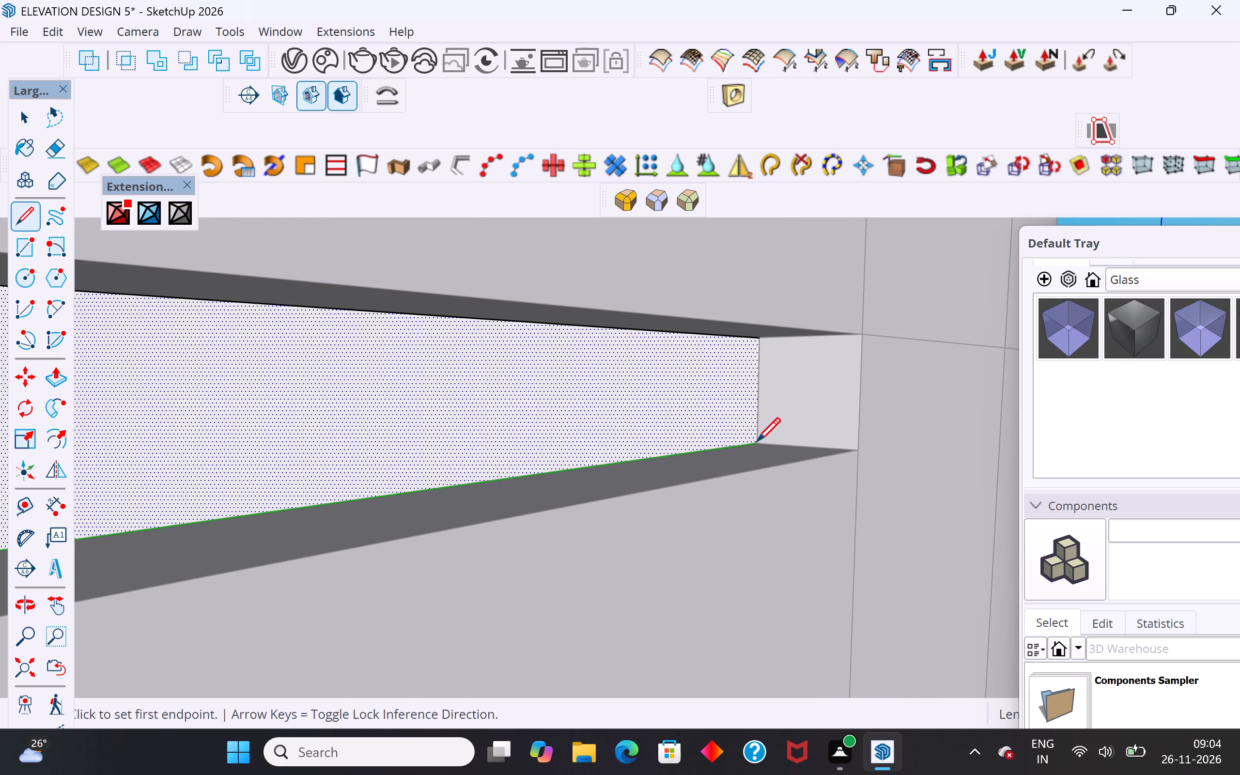
click(28, 109)
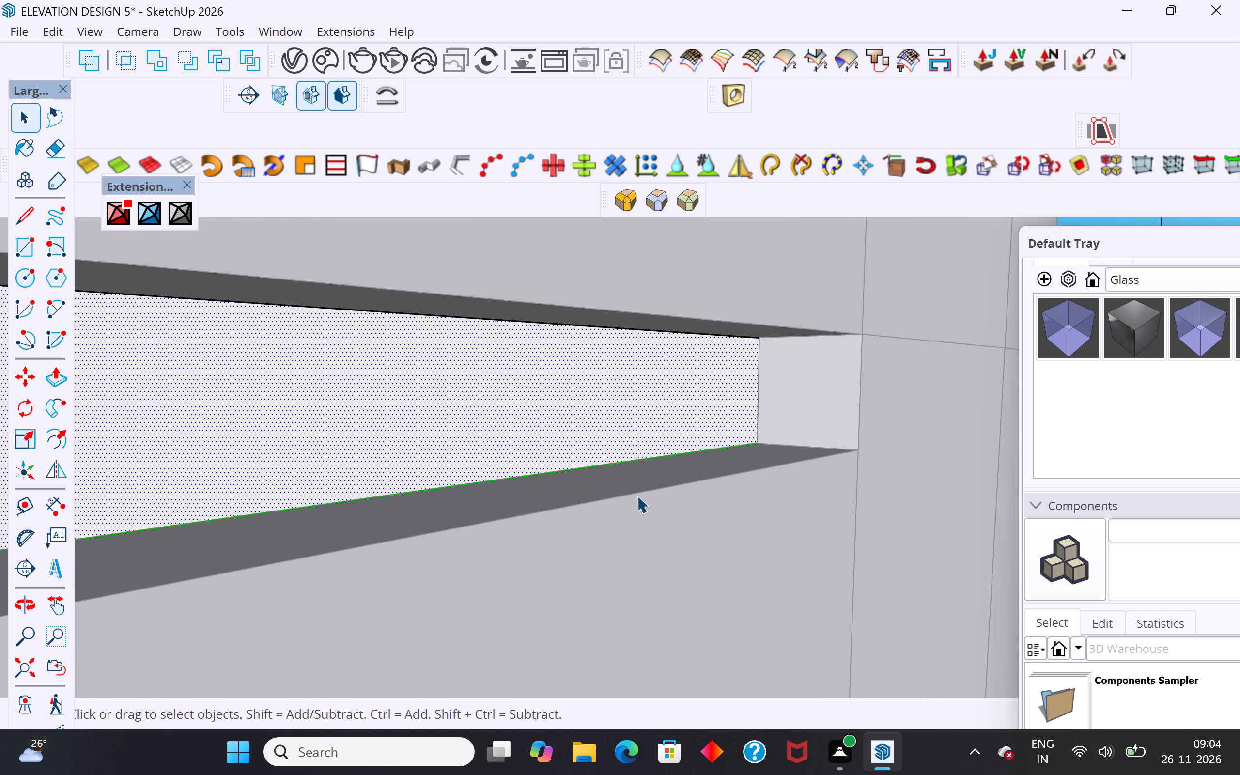
scroll(637, 496, down, 10)
click(979, 488)
Push/Pull the recessed strip's face outward past the front wall to form a thin projecting ledge between the two openings, and leave the group.
click(606, 459)
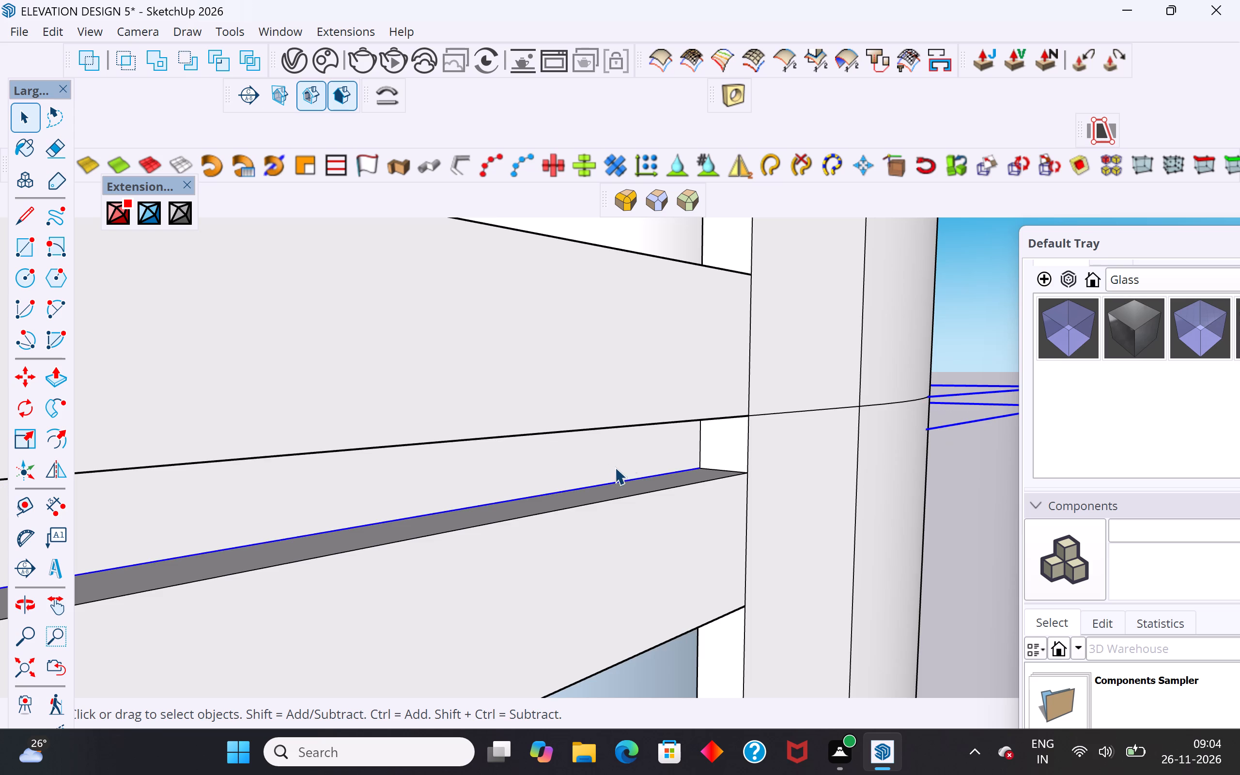
double_click(624, 459)
click(633, 452)
click(62, 373)
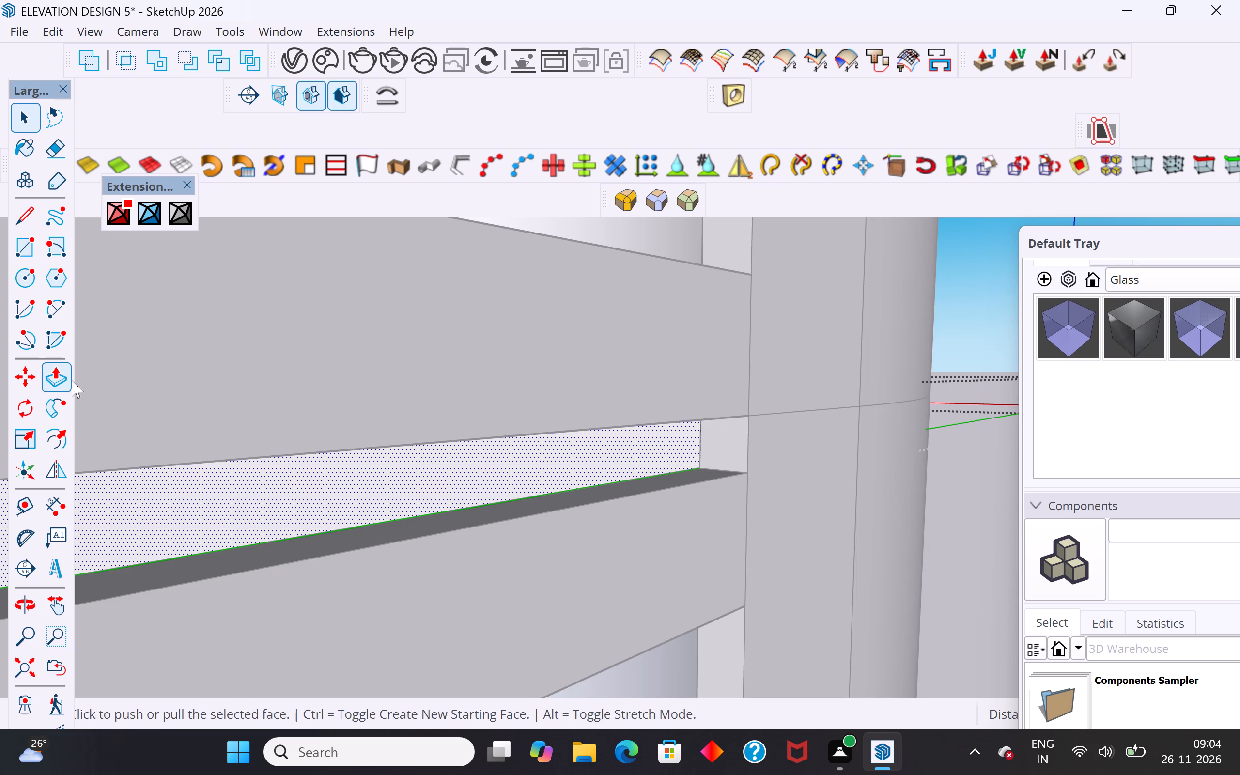
click(702, 458)
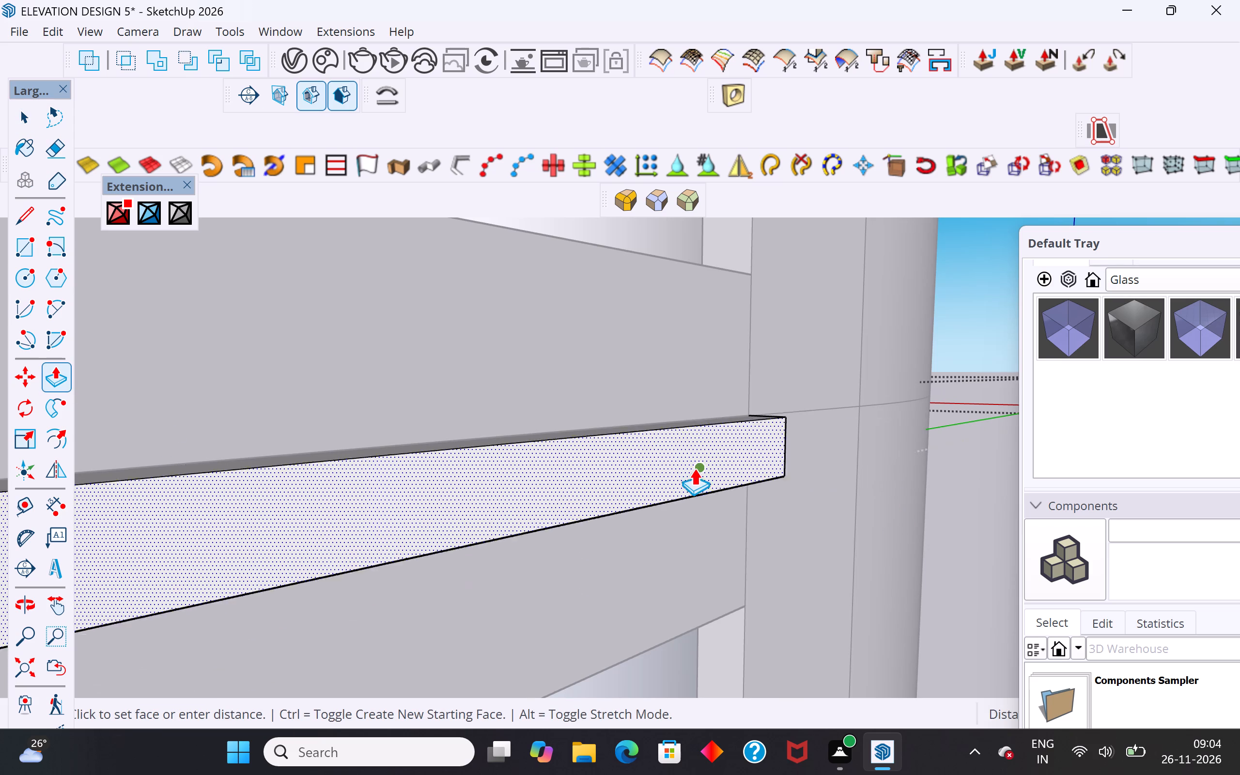
scroll(694, 468, down, 7)
scroll(606, 546, up, 1)
scroll(636, 499, down, 11)
scroll(636, 499, up, 1)
scroll(636, 499, down, 2)
middle_drag(794, 504, 613, 547)
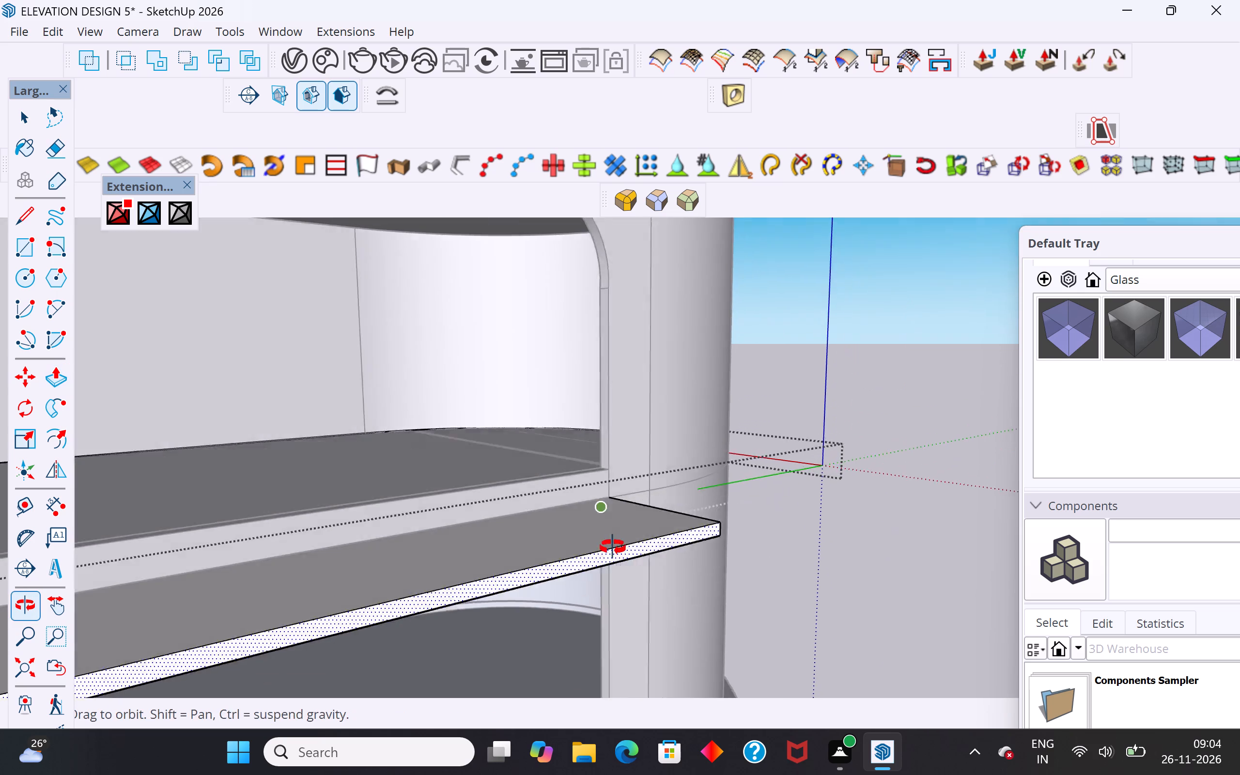
middle_drag(613, 547, 549, 561)
scroll(637, 488, down, 8)
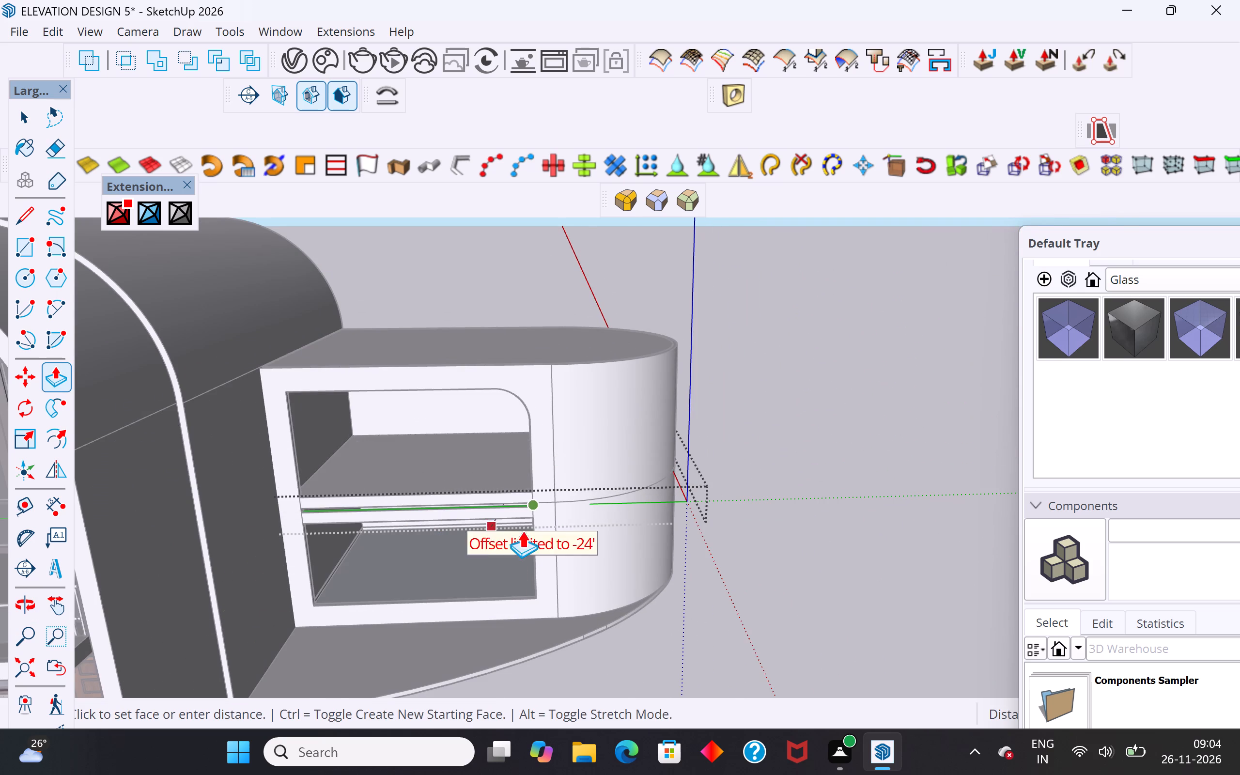
middle_drag(539, 530, 362, 554)
scroll(486, 482, up, 3)
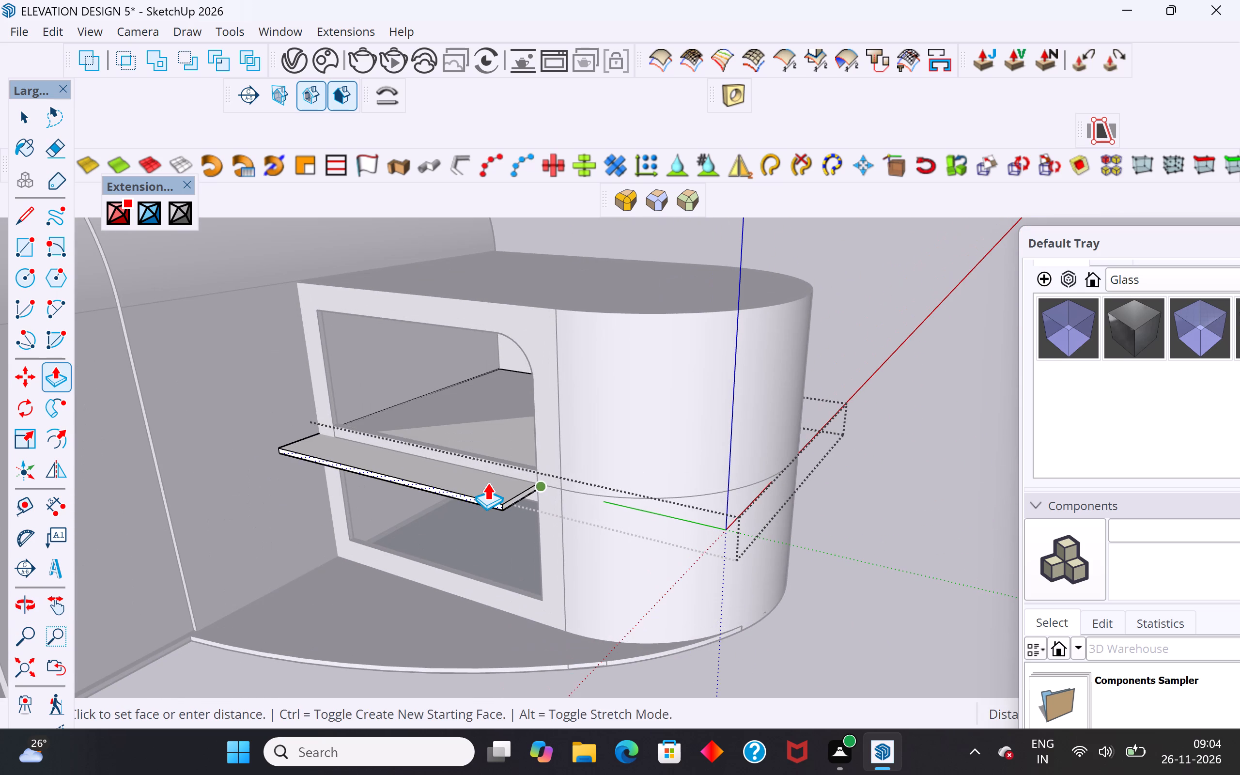
click(487, 482)
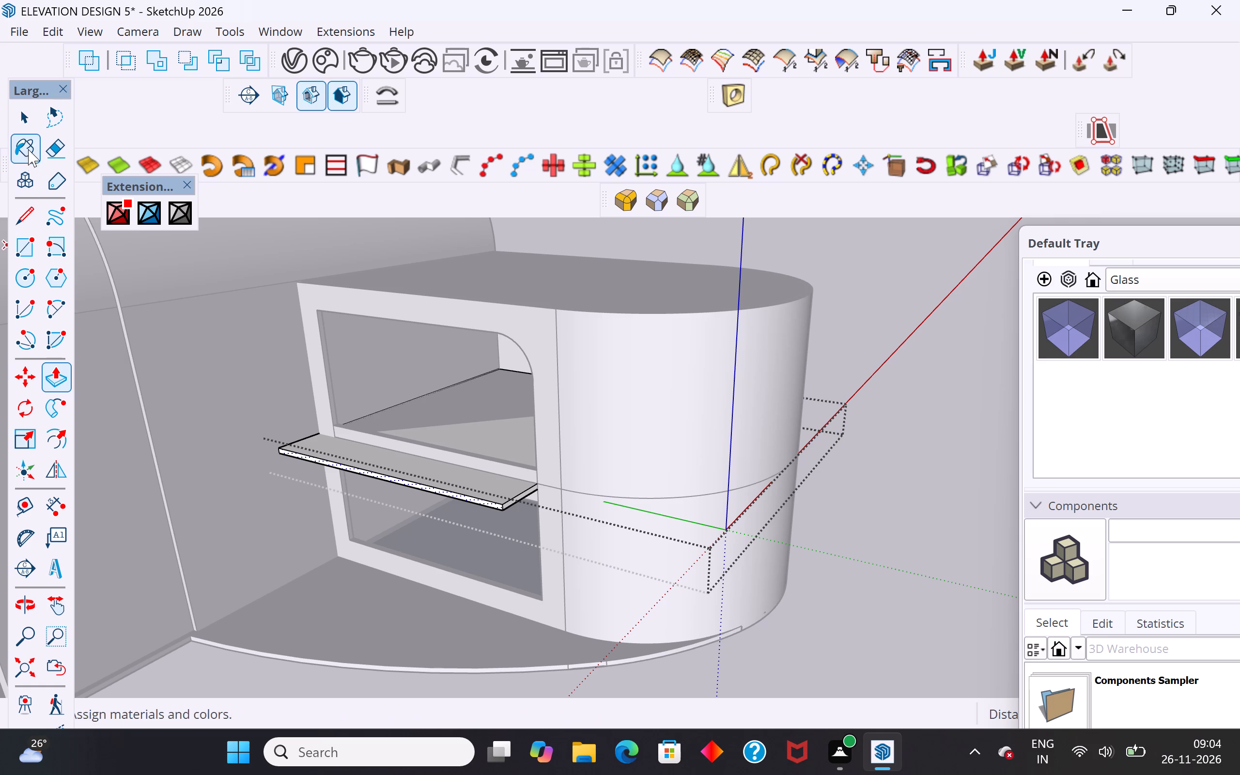
click(27, 128)
click(853, 290)
click(949, 539)
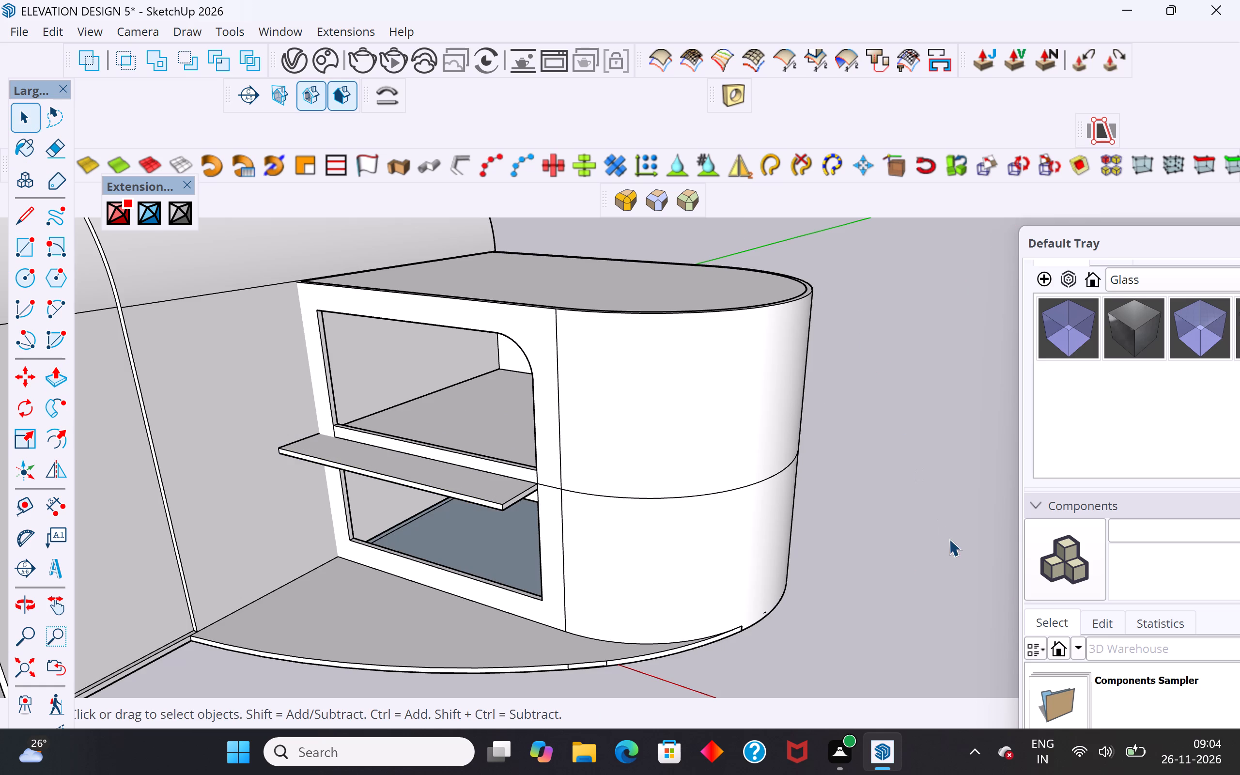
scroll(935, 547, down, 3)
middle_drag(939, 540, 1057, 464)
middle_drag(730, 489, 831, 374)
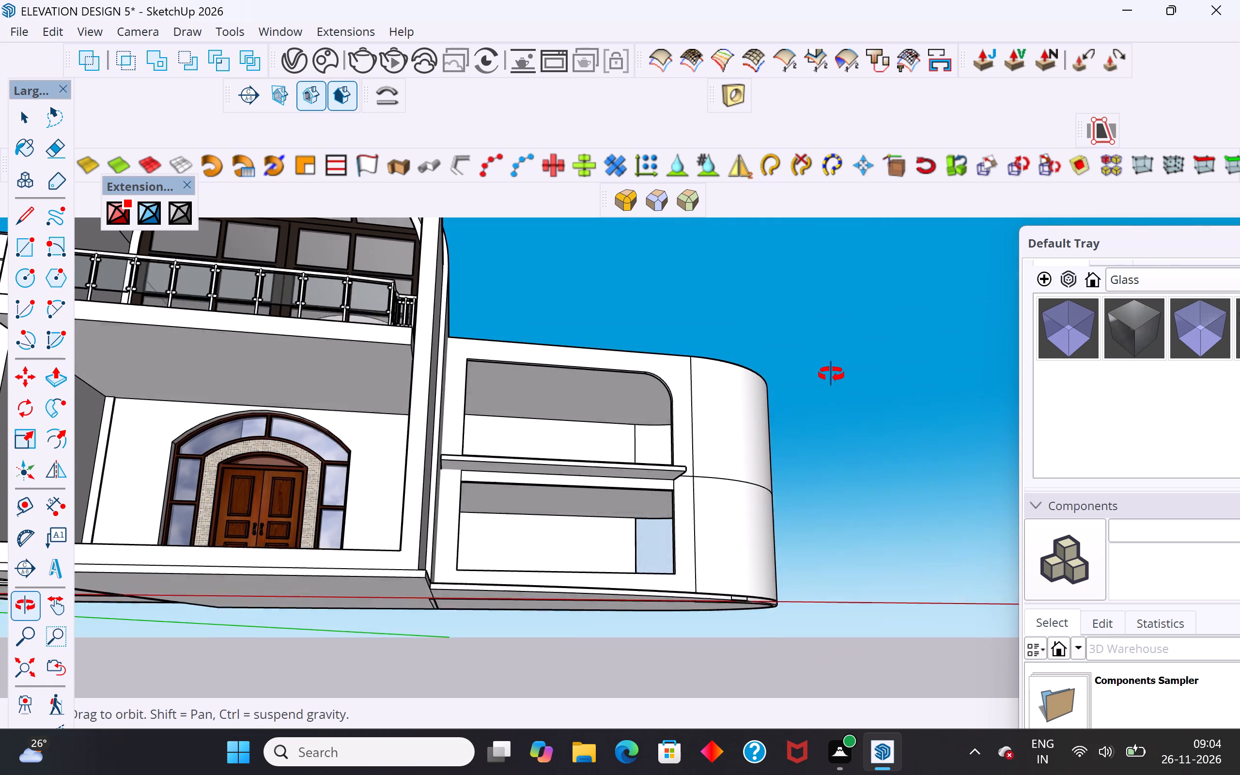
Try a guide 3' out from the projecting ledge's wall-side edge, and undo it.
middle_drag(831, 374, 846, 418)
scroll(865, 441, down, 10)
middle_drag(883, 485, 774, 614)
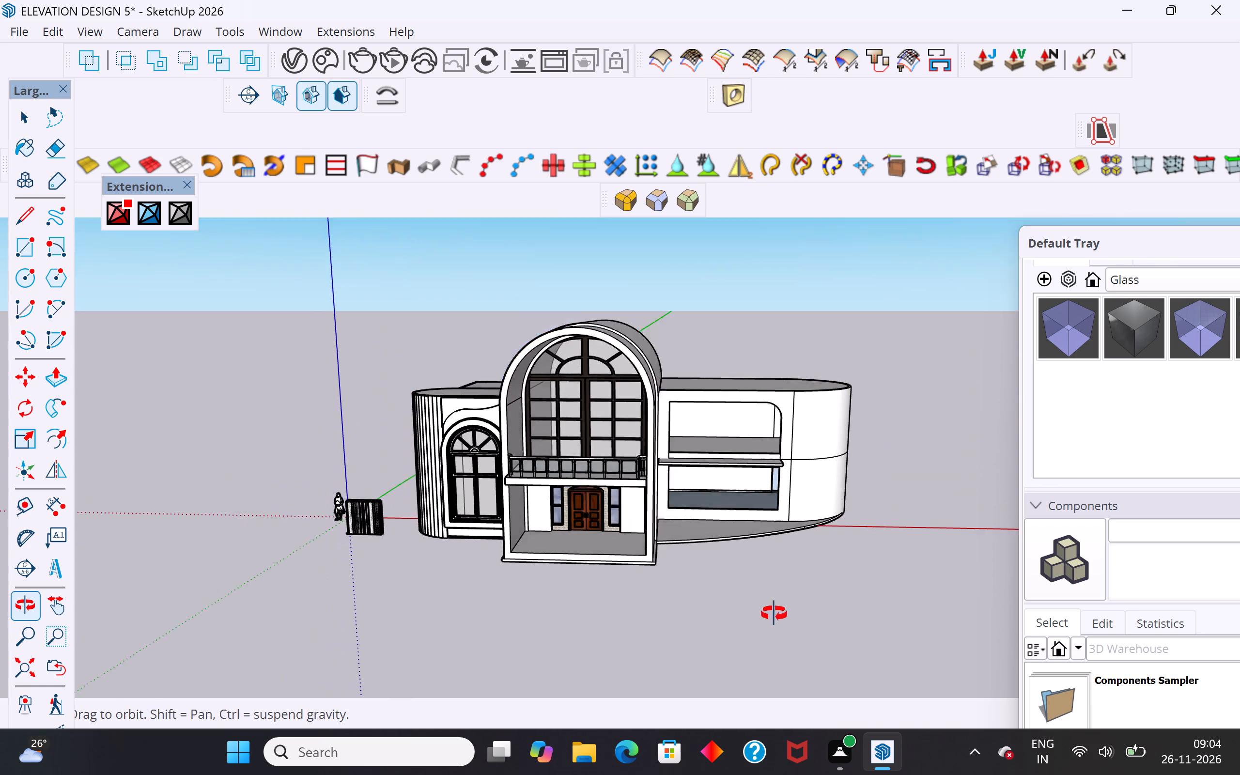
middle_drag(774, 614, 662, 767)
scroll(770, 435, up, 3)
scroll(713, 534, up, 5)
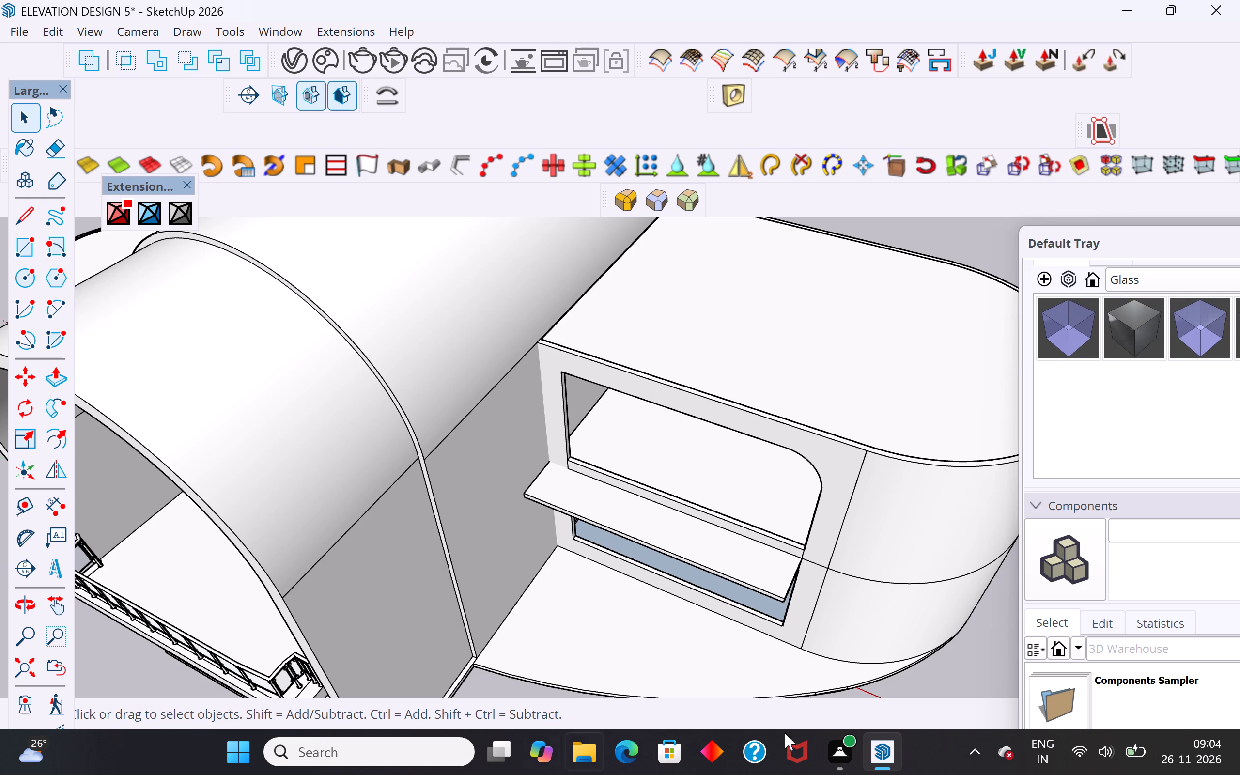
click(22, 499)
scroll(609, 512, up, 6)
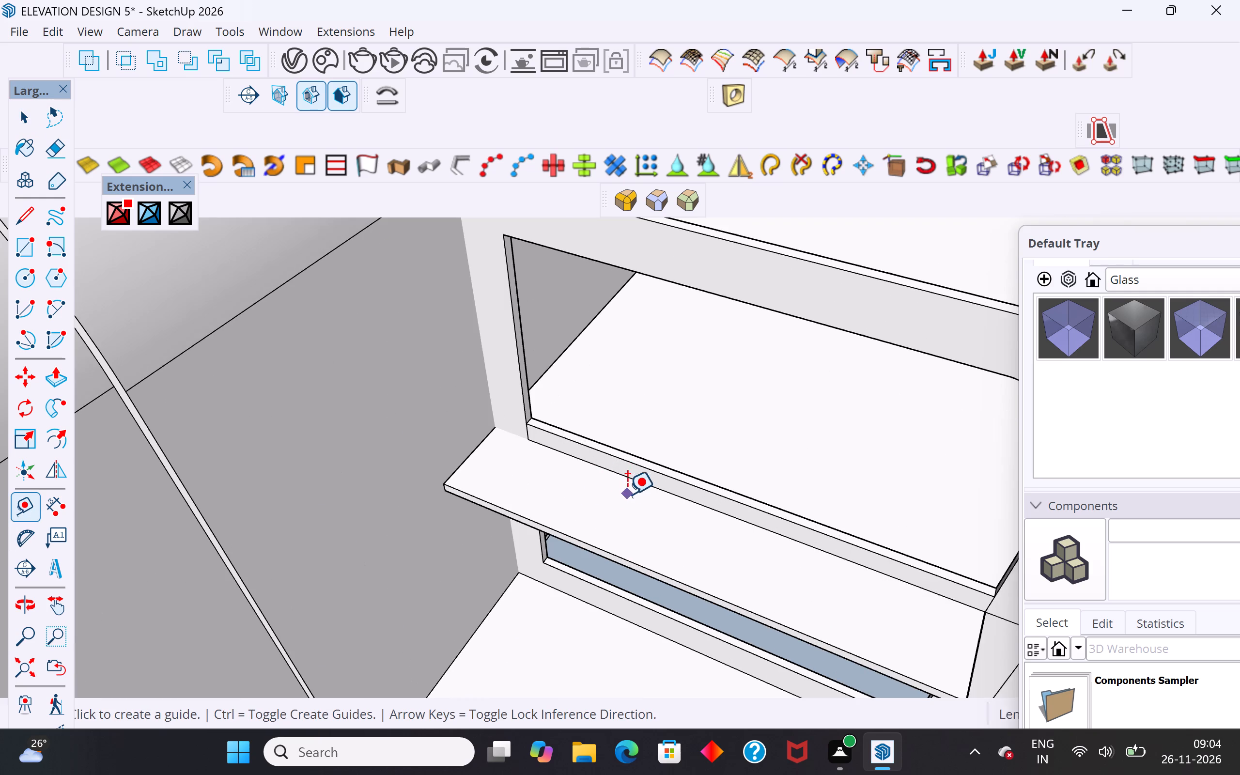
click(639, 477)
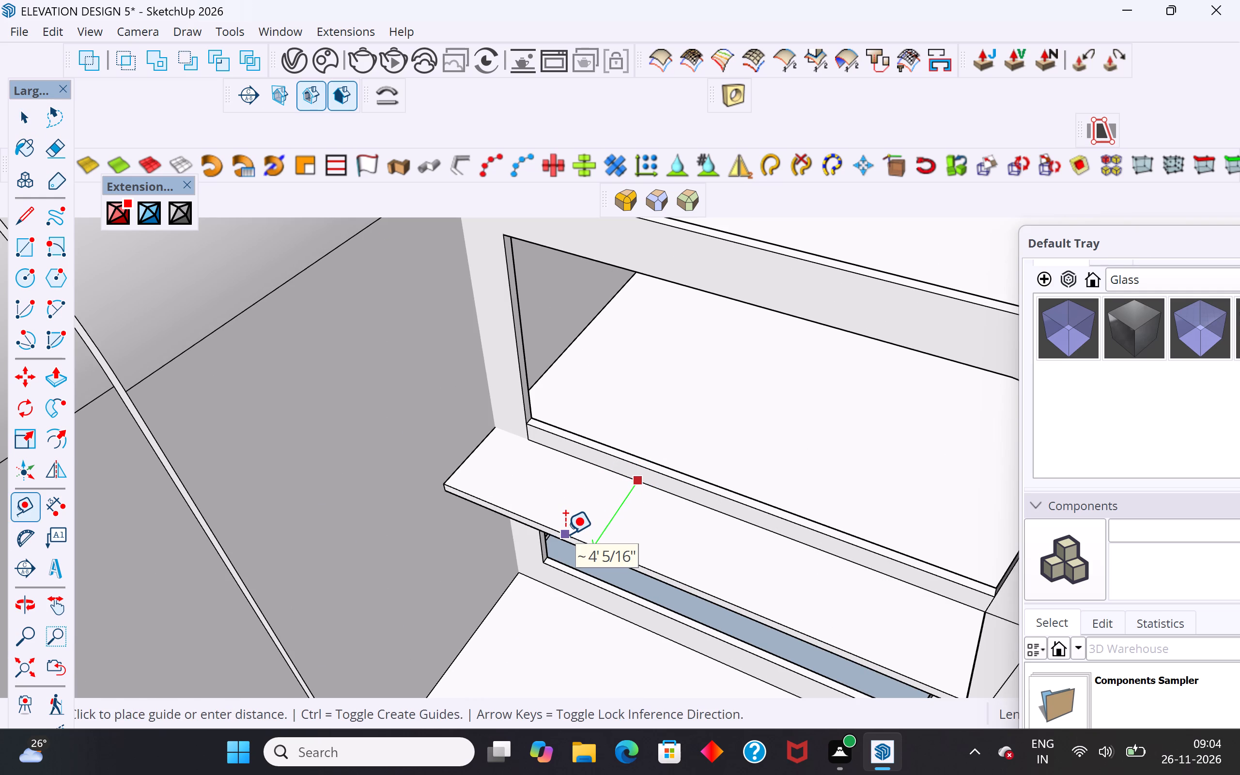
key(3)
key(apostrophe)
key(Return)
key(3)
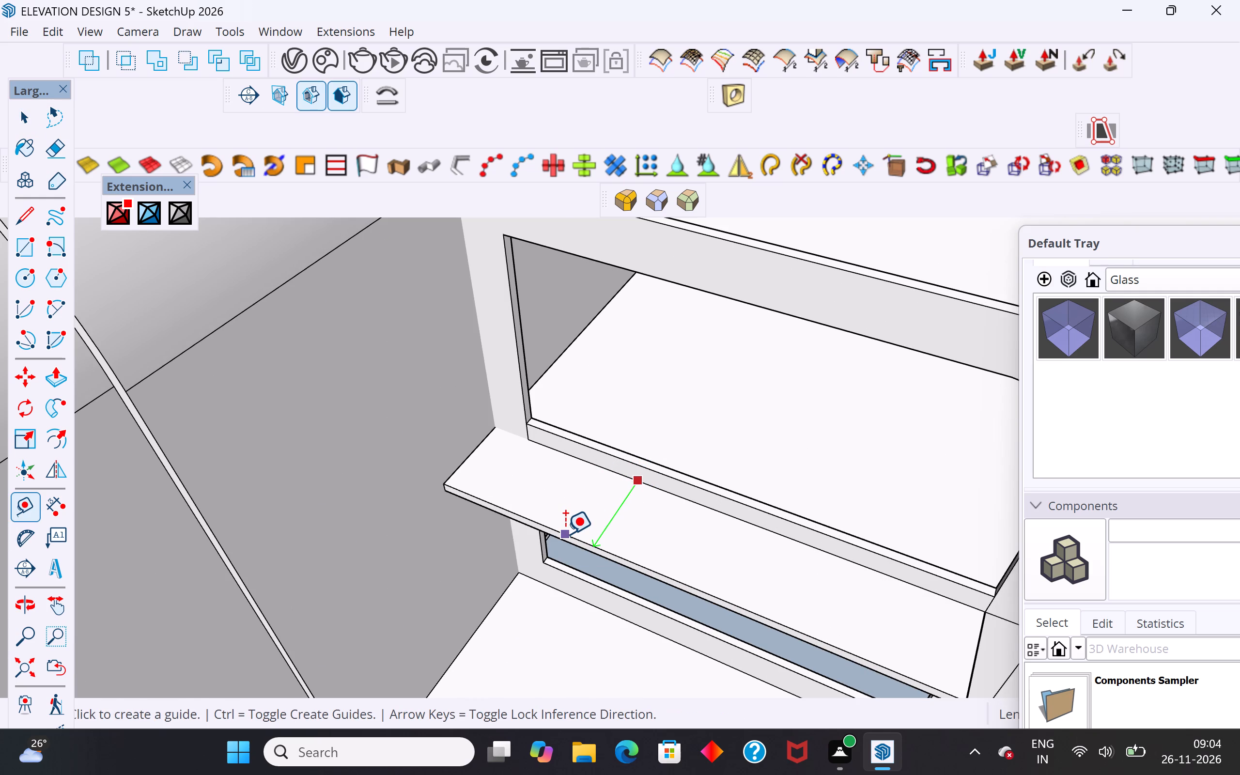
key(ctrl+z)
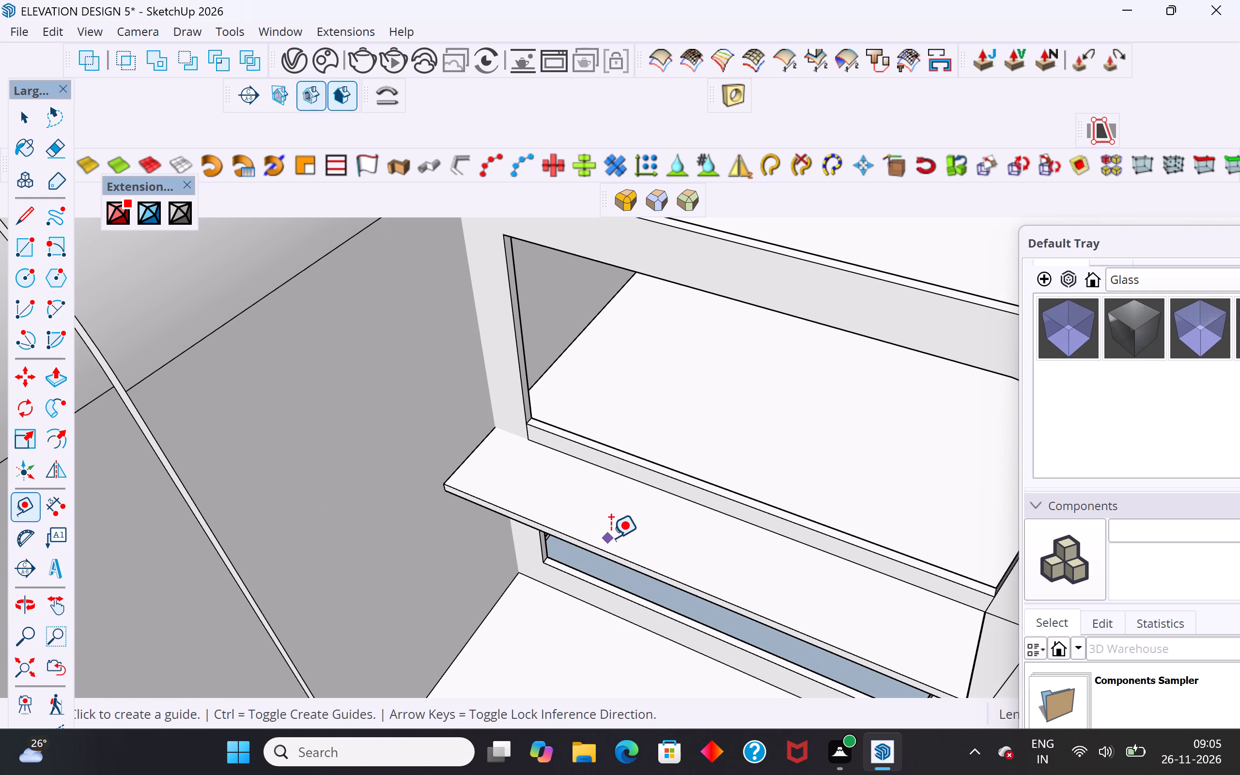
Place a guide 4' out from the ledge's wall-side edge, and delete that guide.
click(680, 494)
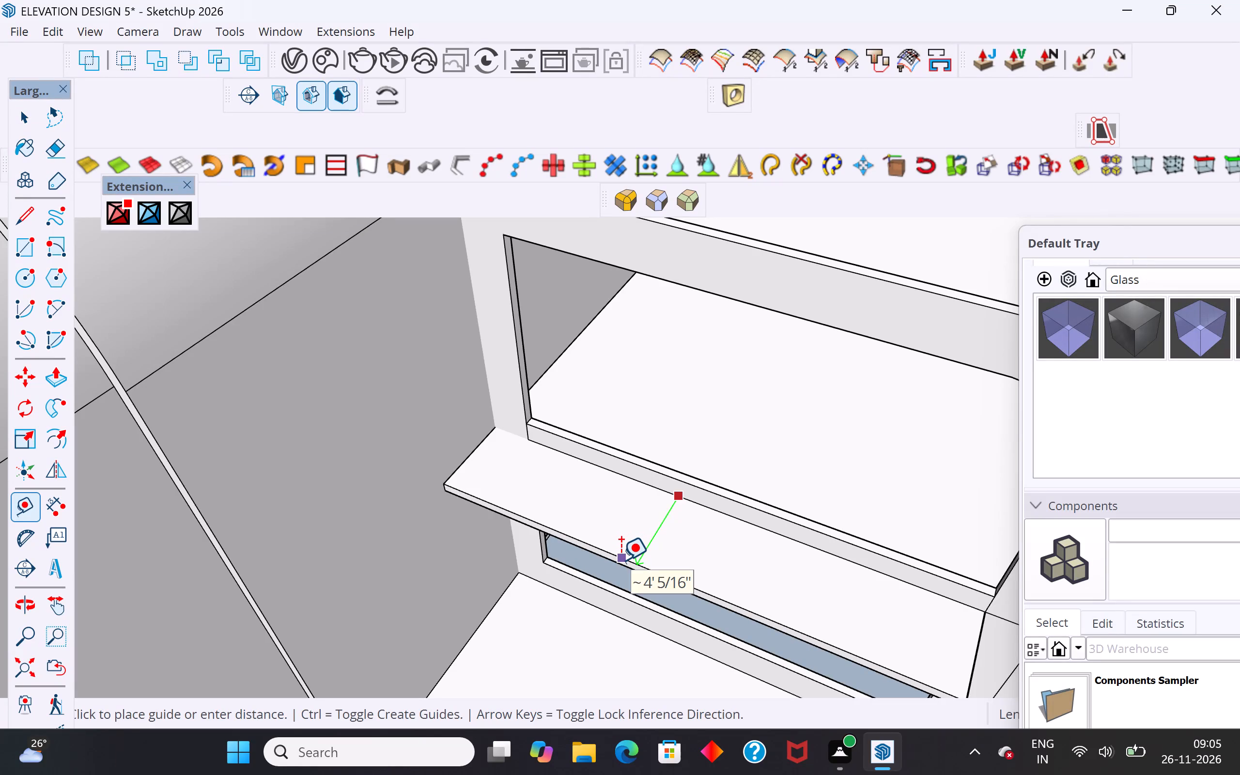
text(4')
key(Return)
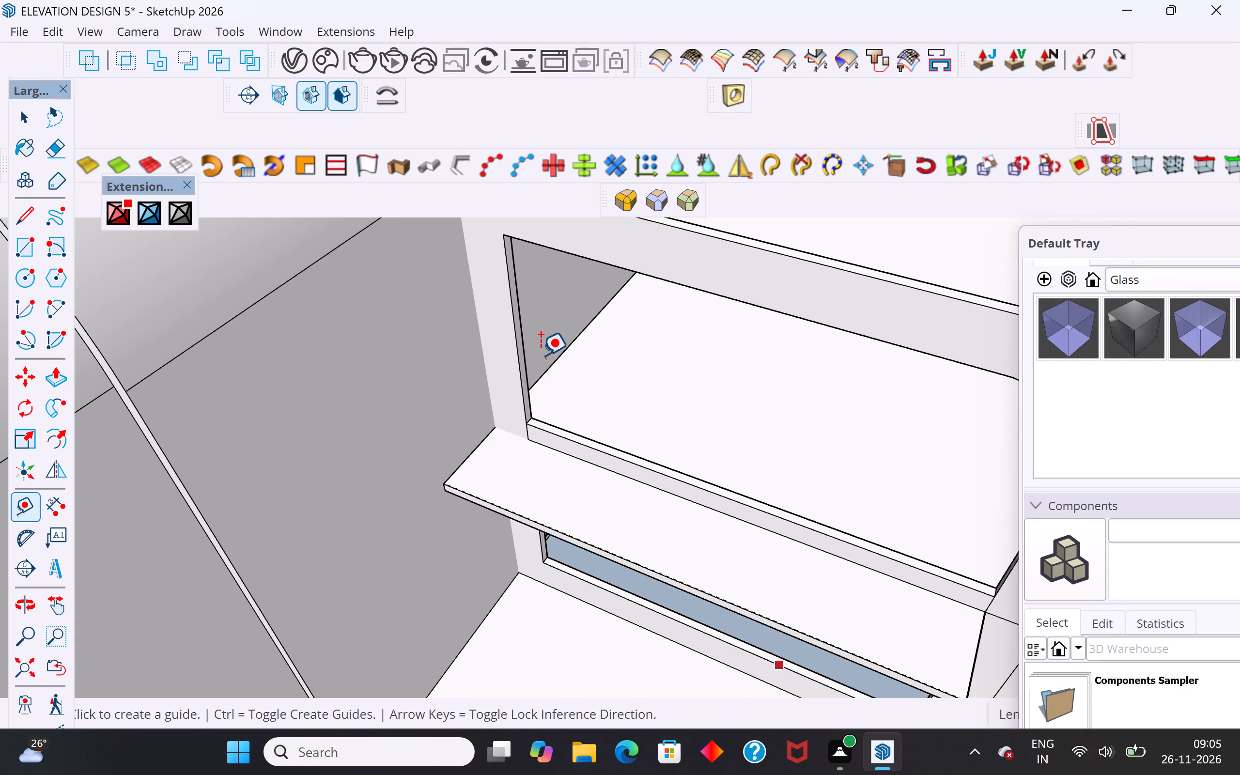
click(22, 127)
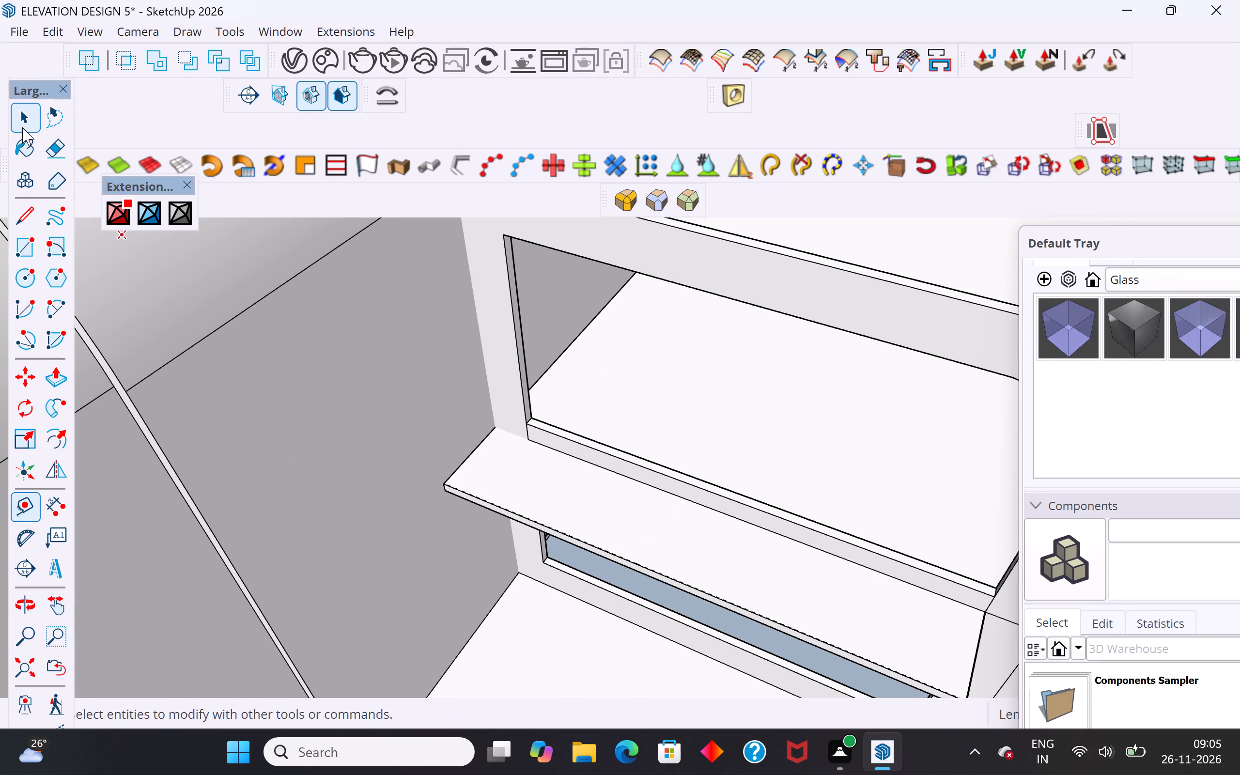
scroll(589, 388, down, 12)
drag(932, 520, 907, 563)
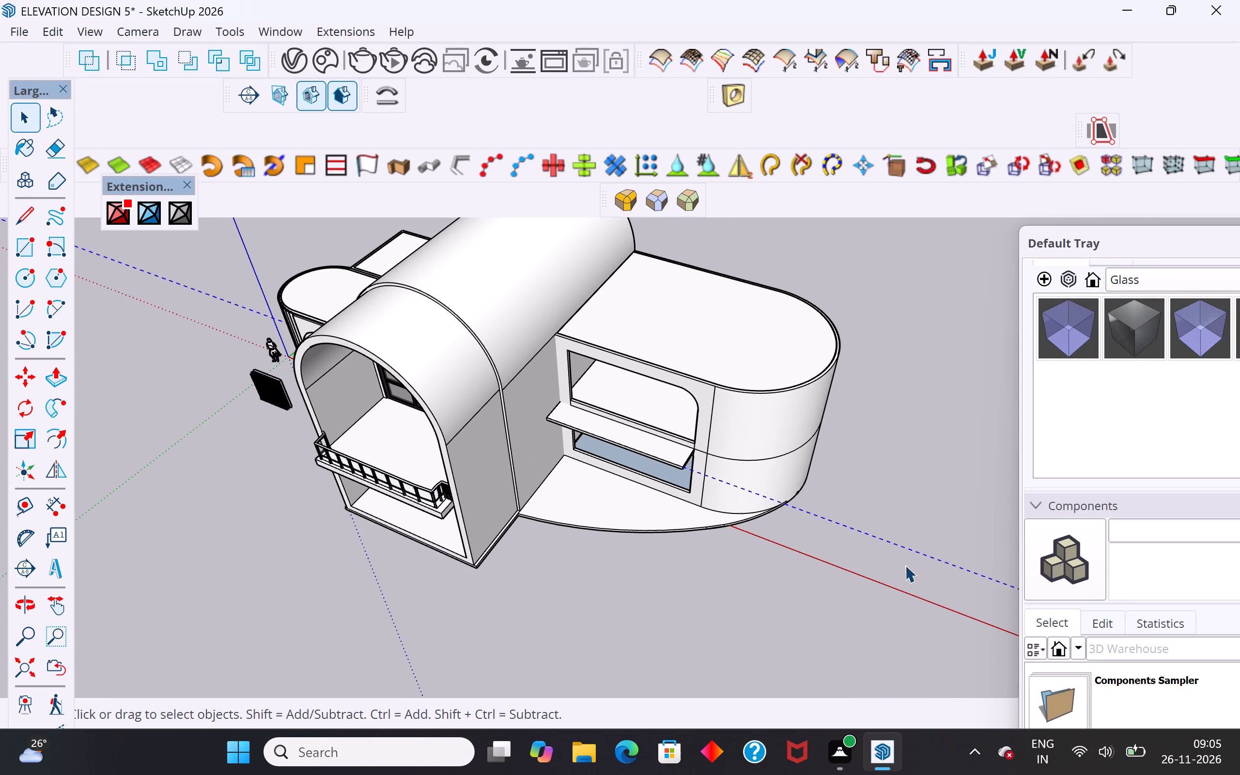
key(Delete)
Hide the outer and inner faces of the curved block's lower back wall to open up the room inside.
scroll(594, 406, up, 5)
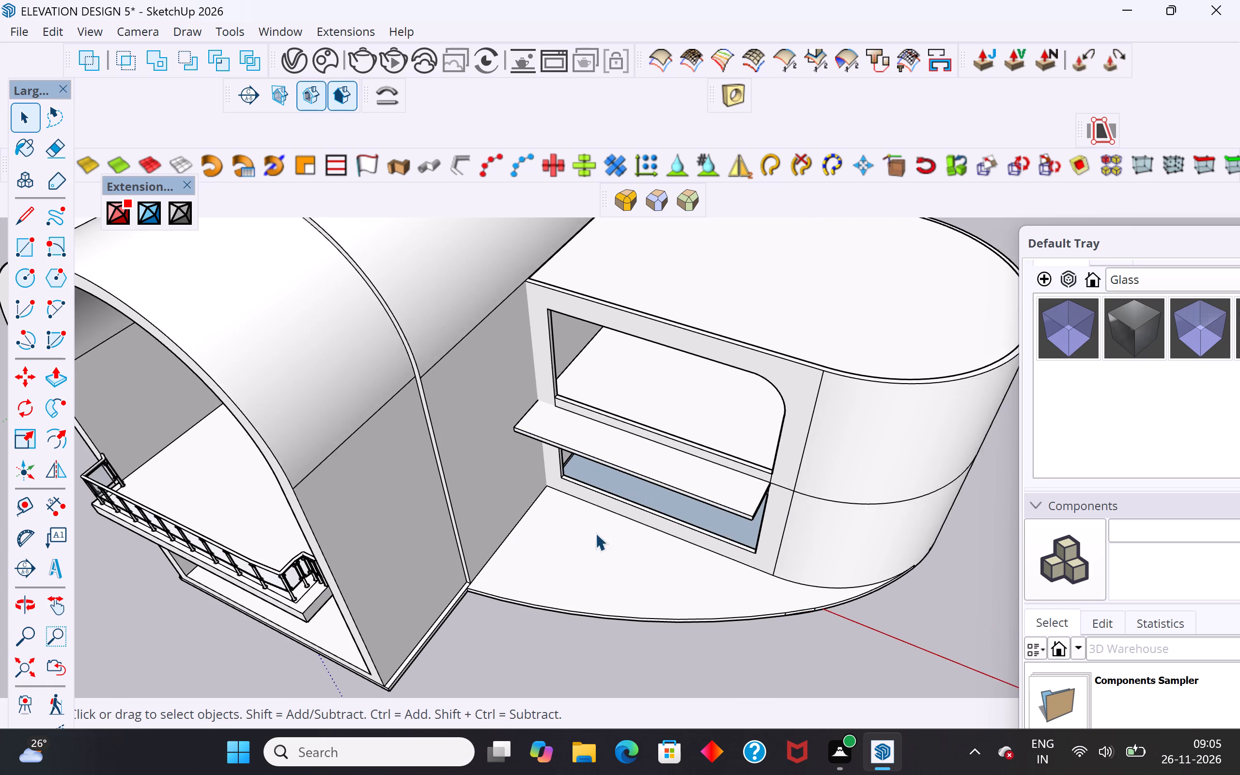
middle_drag(595, 533, 699, 332)
scroll(618, 478, up, 11)
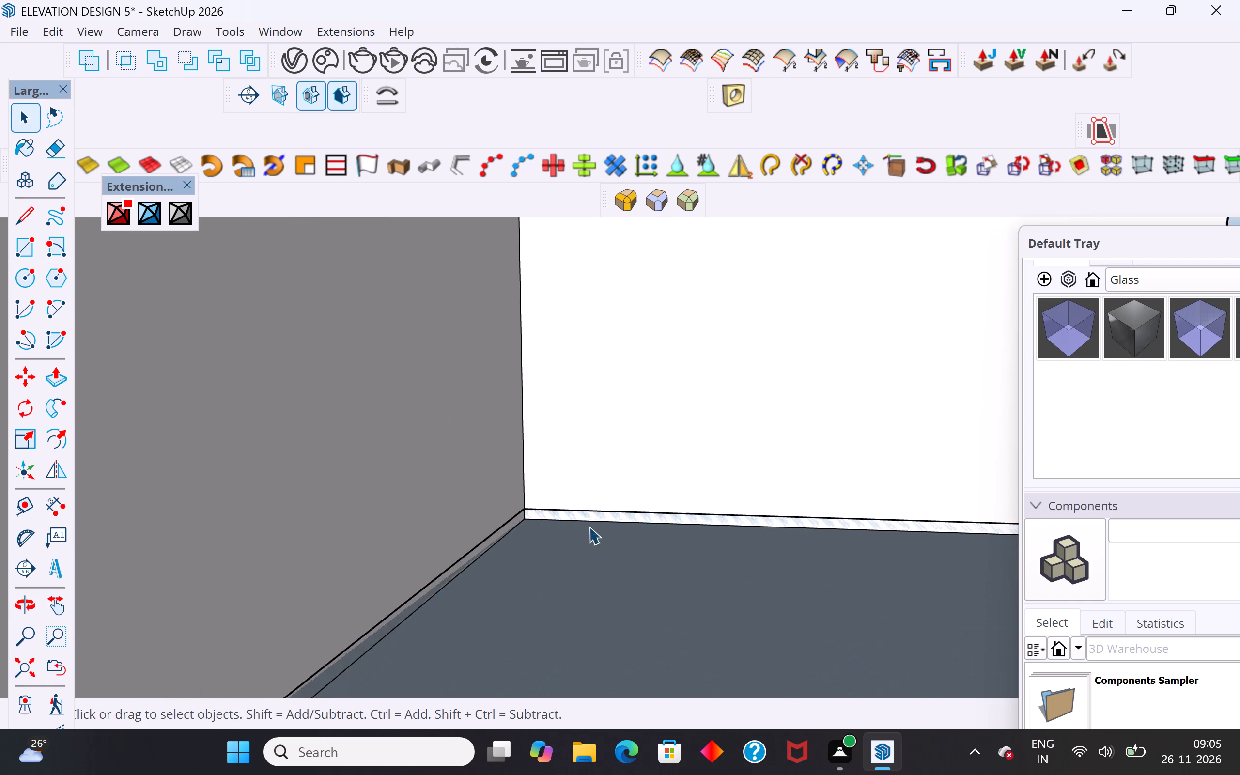
middle_drag(575, 535, 608, 545)
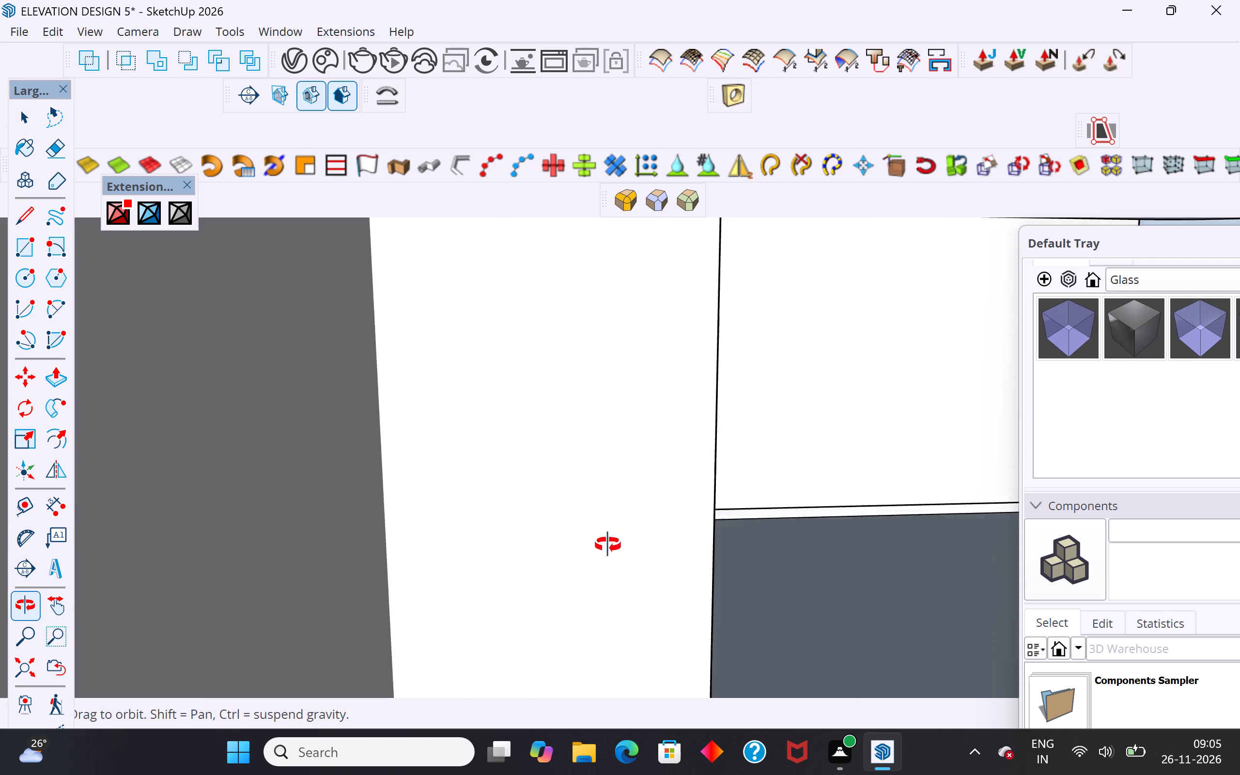
middle_drag(608, 545, 592, 545)
scroll(452, 493, down, 9)
middle_drag(758, 532, 842, 509)
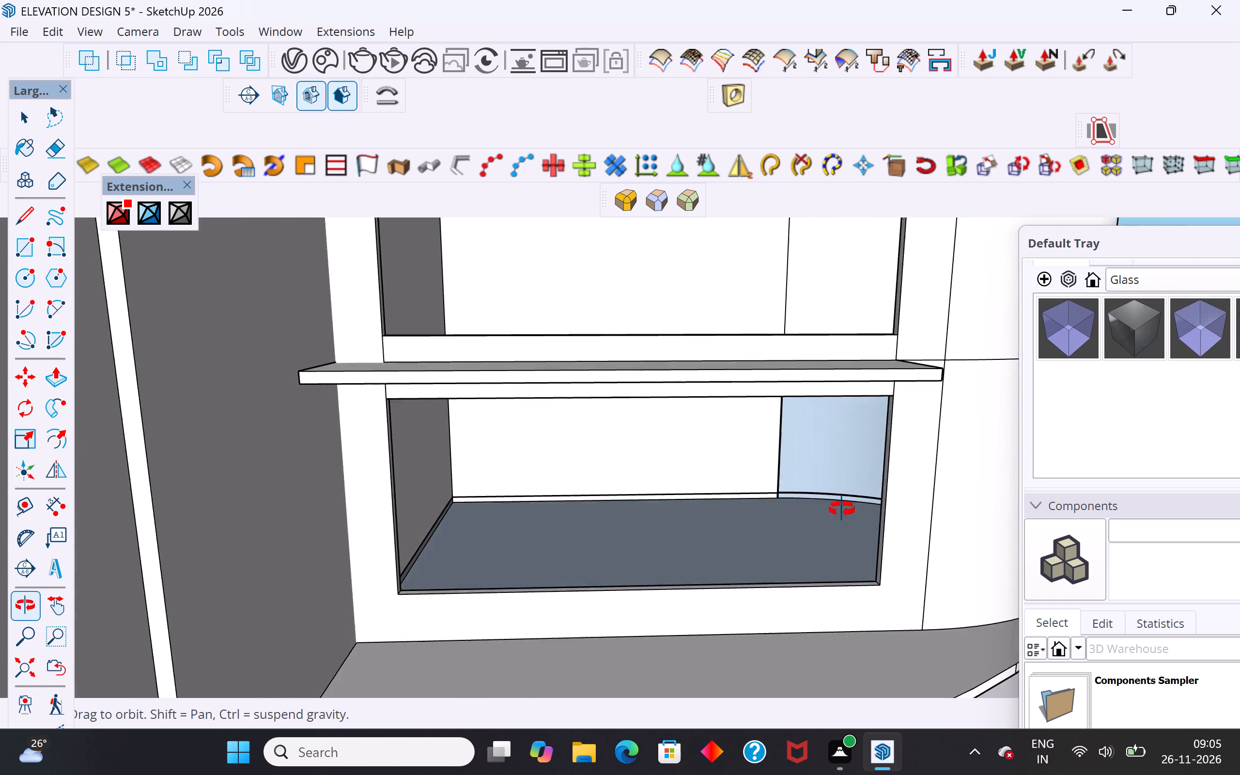
middle_drag(842, 509, 549, 605)
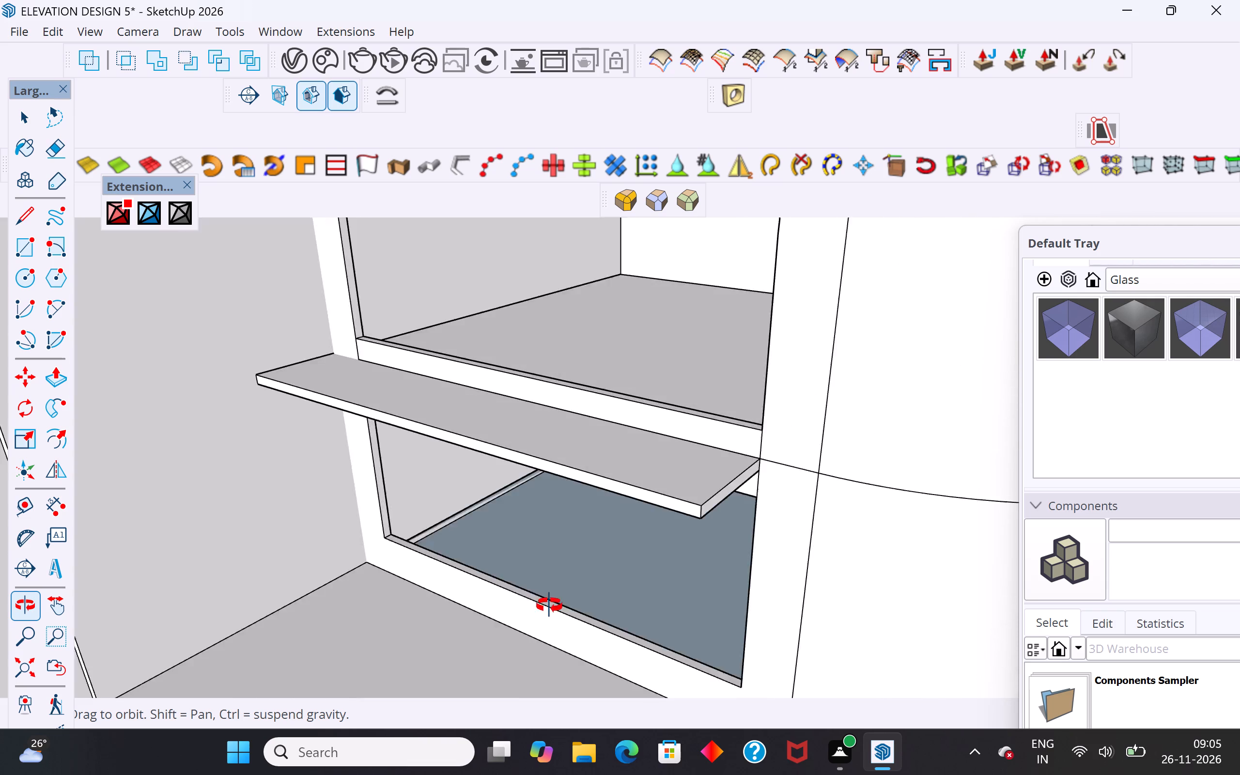
middle_drag(549, 605, 124, 666)
scroll(539, 485, down, 10)
middle_drag(840, 470, 569, 336)
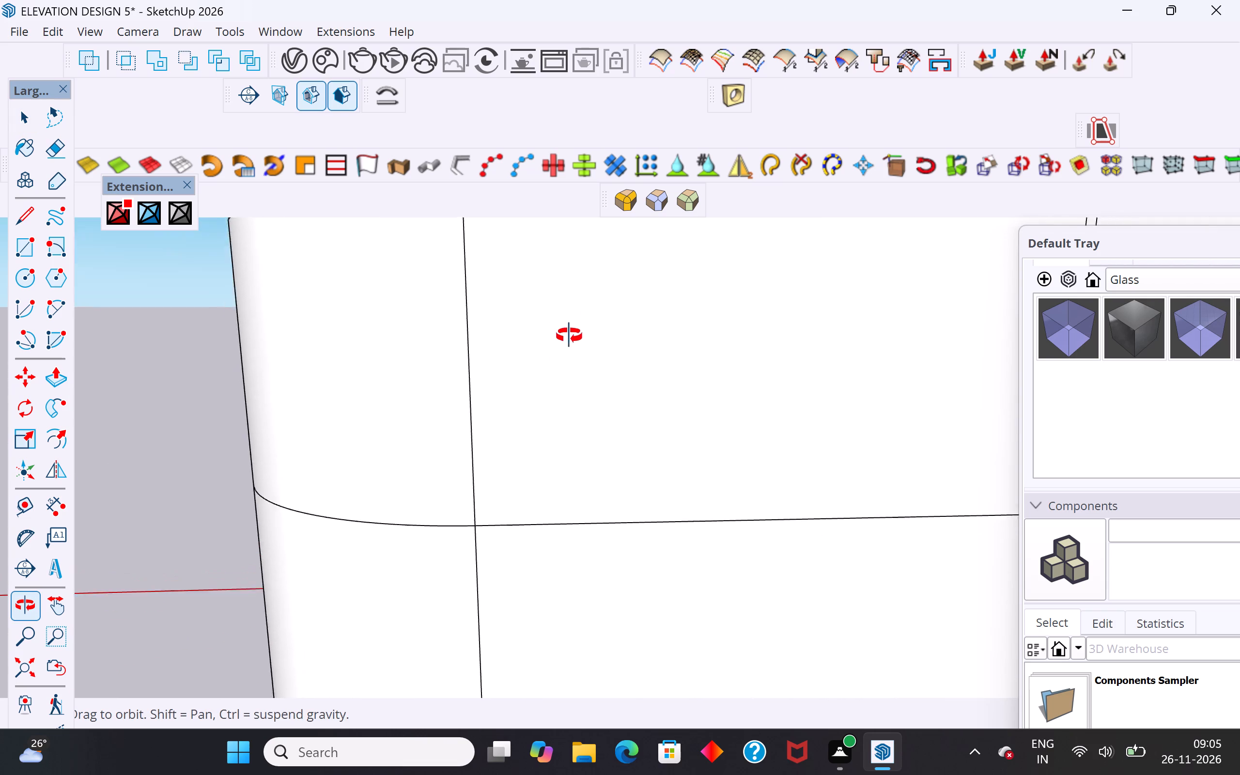
middle_drag(569, 336, 570, 335)
click(605, 568)
right_click(605, 568)
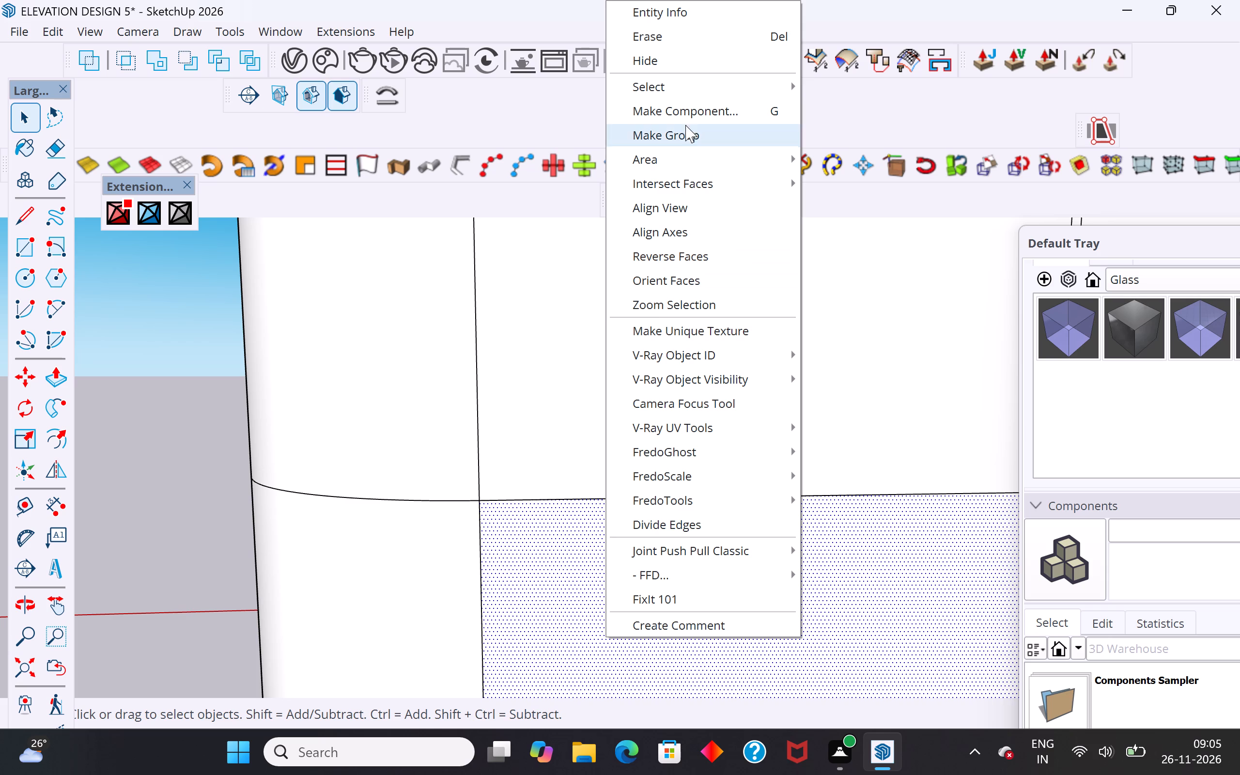
click(677, 67)
click(643, 549)
right_click(643, 549)
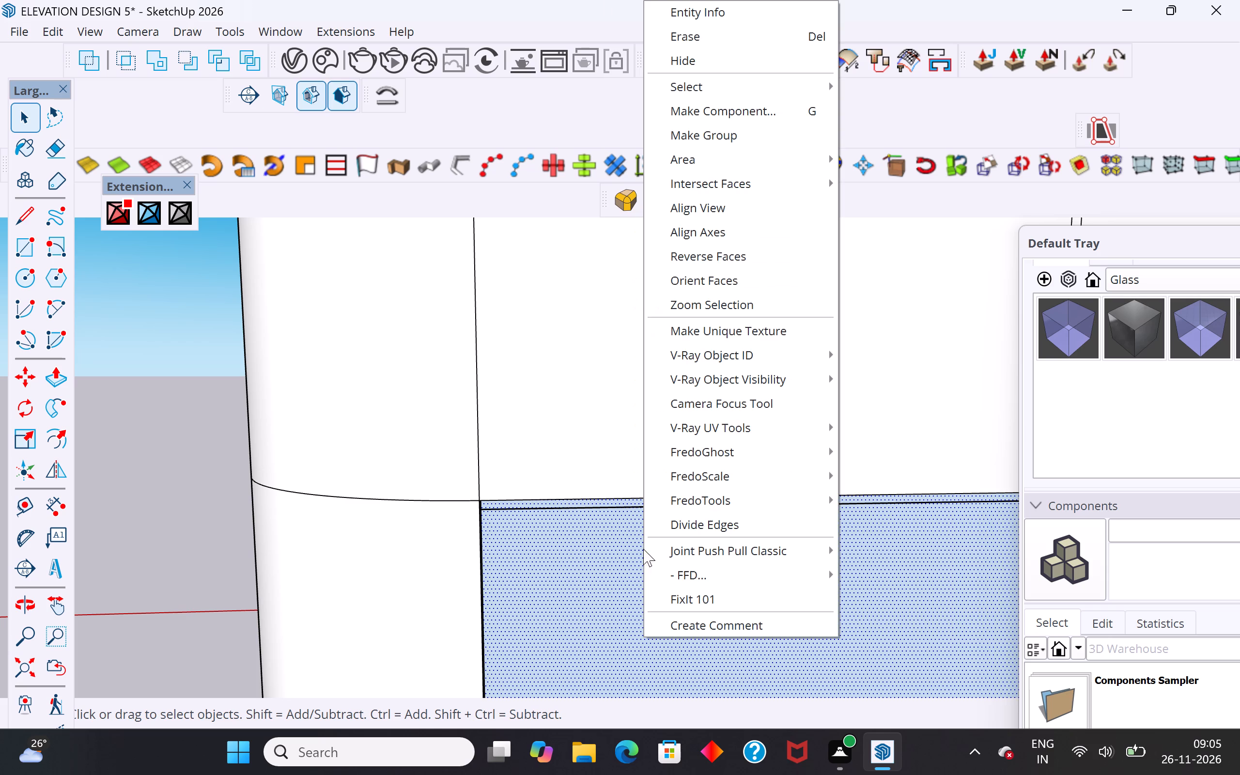
click(723, 67)
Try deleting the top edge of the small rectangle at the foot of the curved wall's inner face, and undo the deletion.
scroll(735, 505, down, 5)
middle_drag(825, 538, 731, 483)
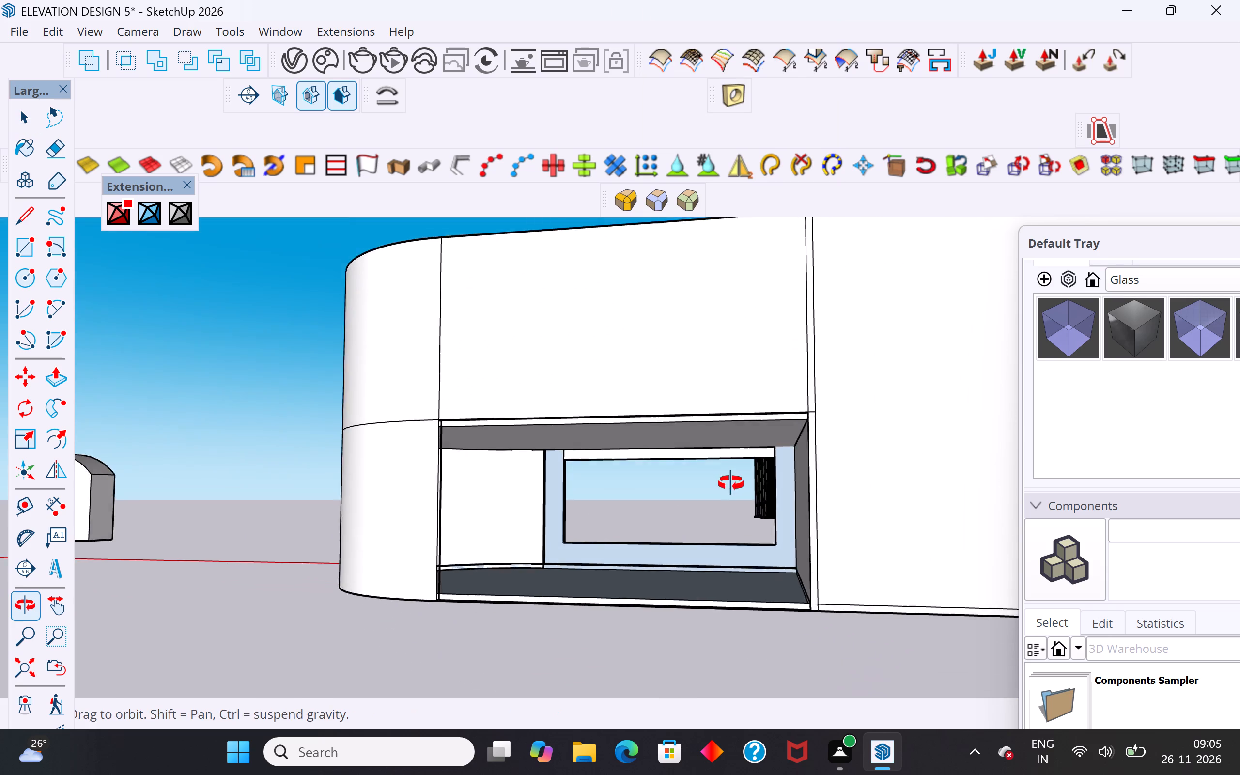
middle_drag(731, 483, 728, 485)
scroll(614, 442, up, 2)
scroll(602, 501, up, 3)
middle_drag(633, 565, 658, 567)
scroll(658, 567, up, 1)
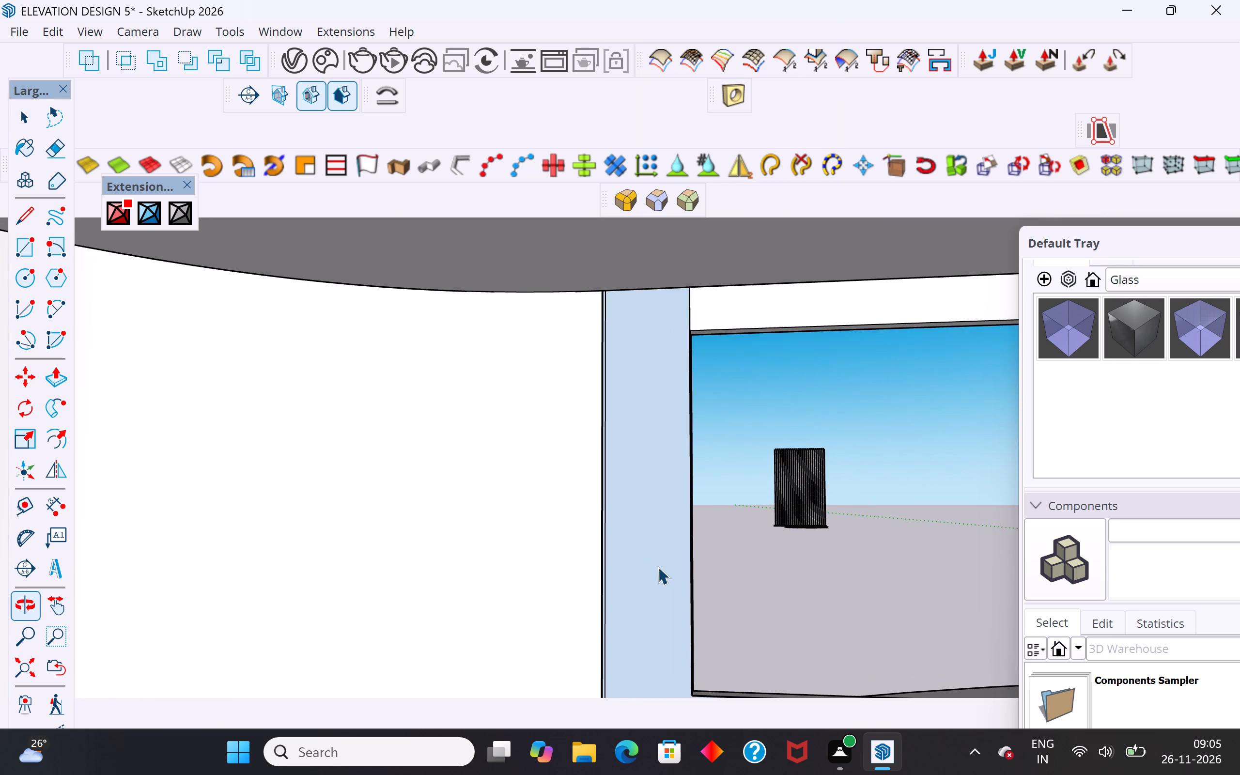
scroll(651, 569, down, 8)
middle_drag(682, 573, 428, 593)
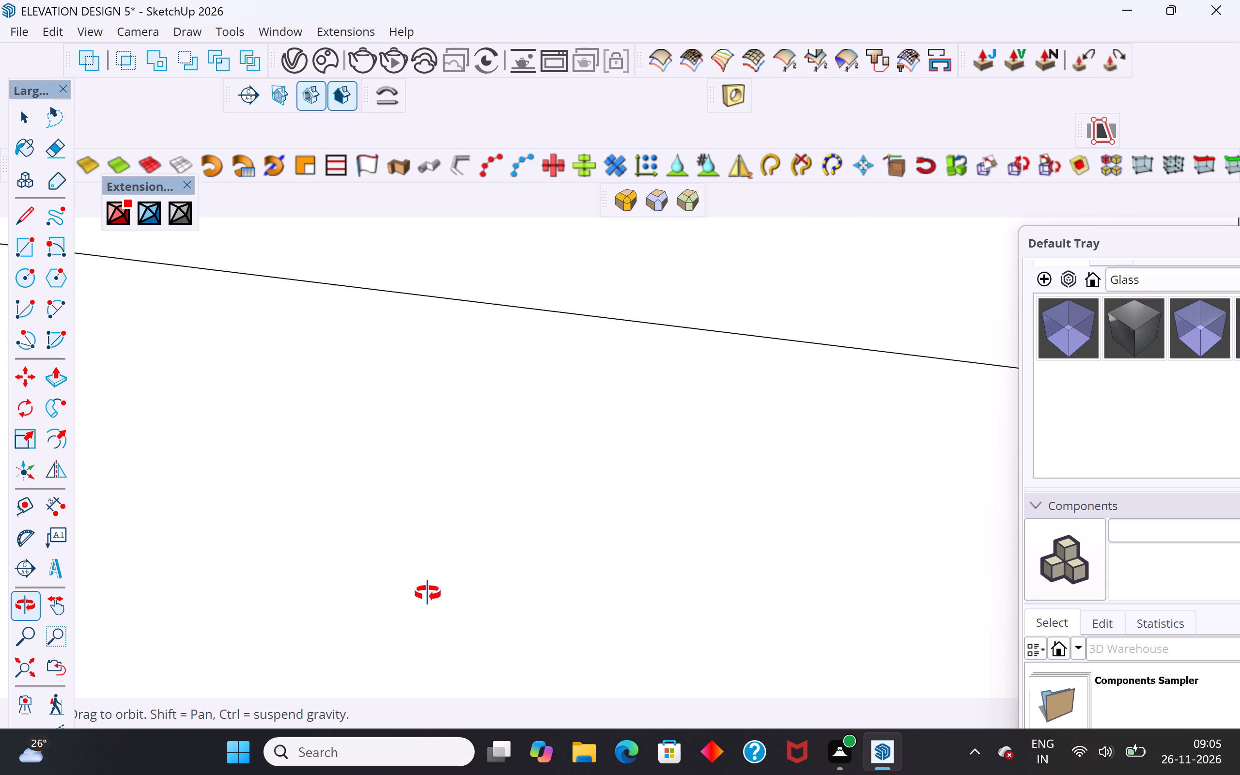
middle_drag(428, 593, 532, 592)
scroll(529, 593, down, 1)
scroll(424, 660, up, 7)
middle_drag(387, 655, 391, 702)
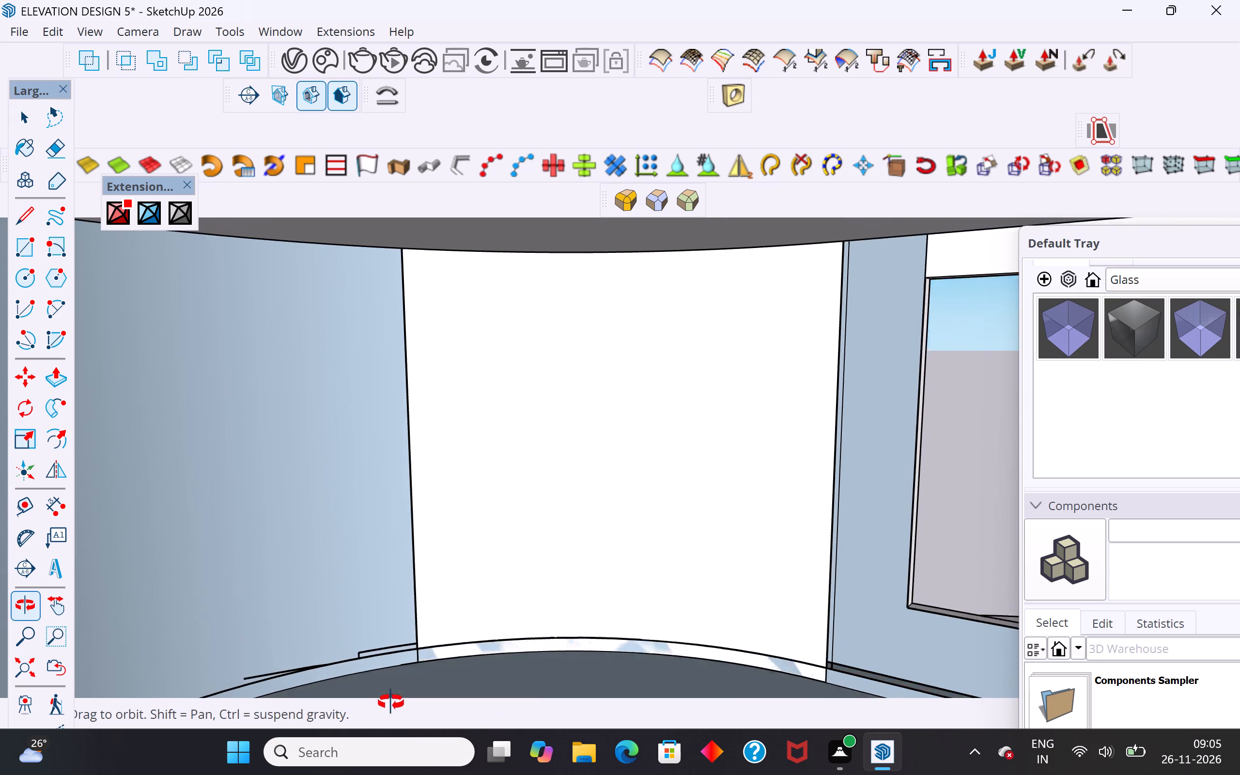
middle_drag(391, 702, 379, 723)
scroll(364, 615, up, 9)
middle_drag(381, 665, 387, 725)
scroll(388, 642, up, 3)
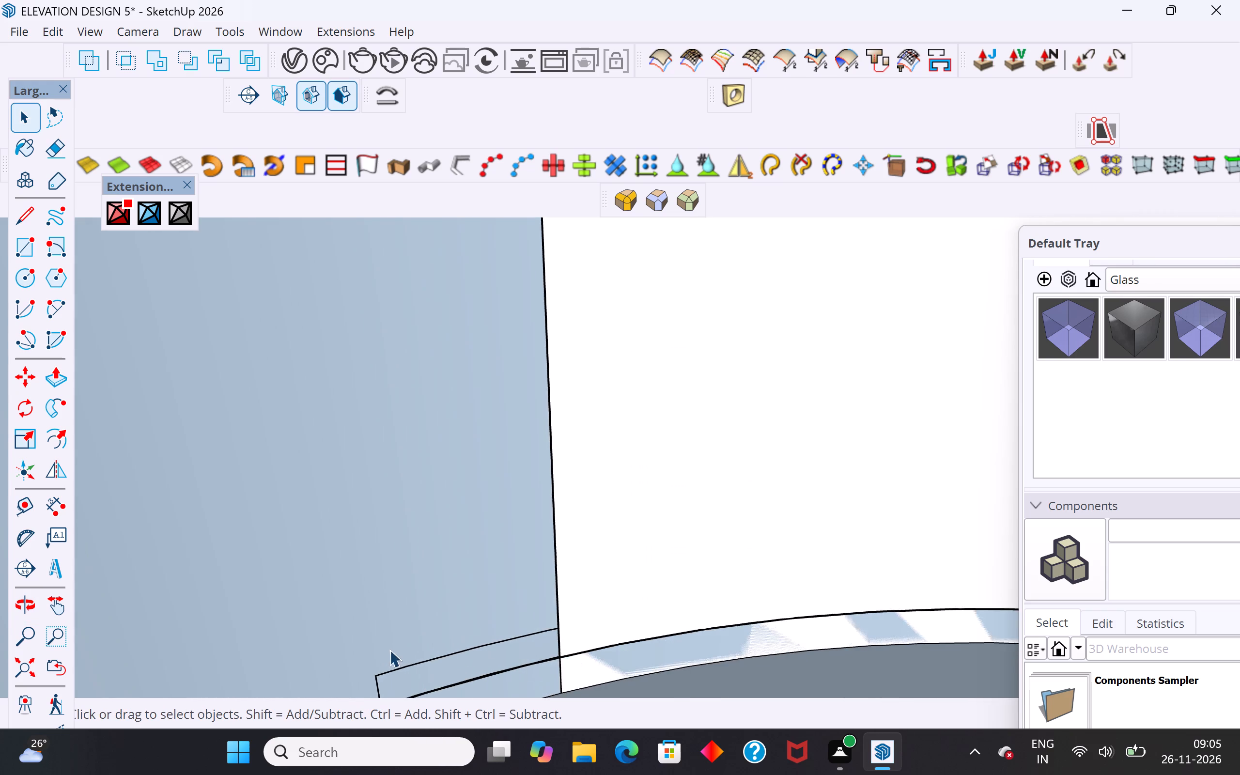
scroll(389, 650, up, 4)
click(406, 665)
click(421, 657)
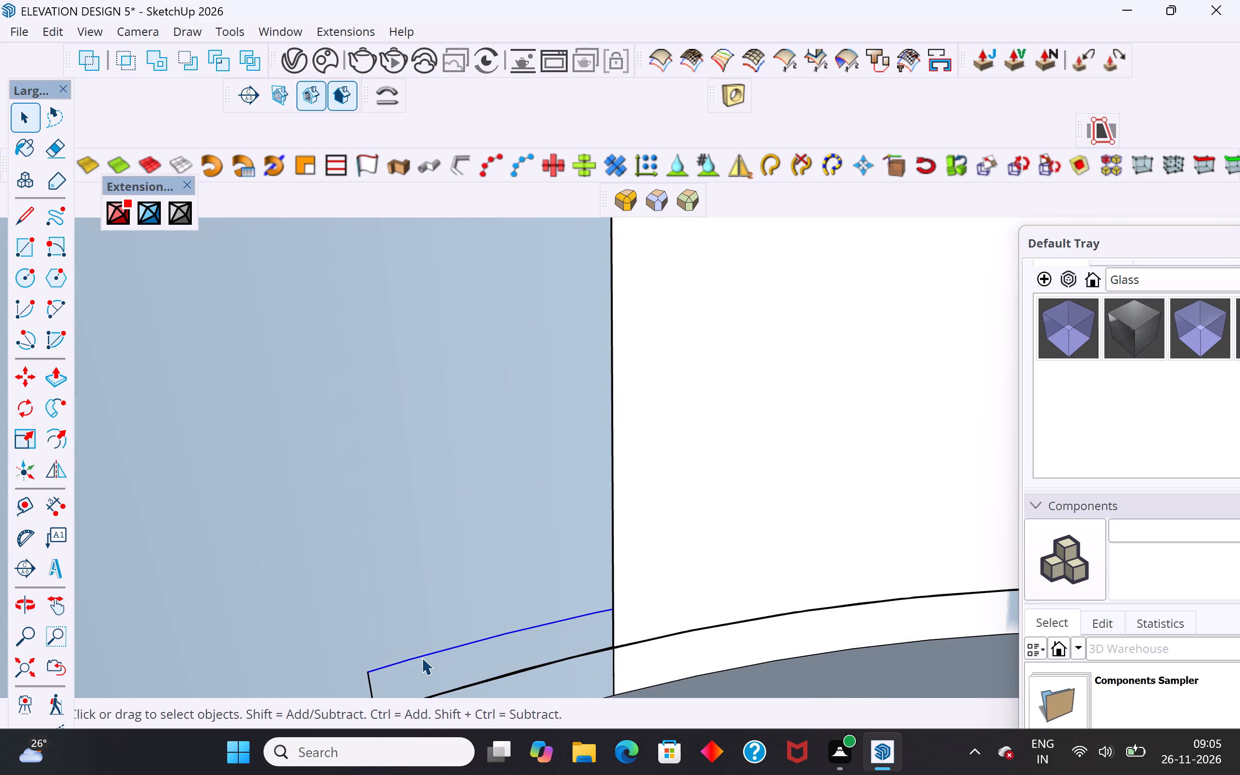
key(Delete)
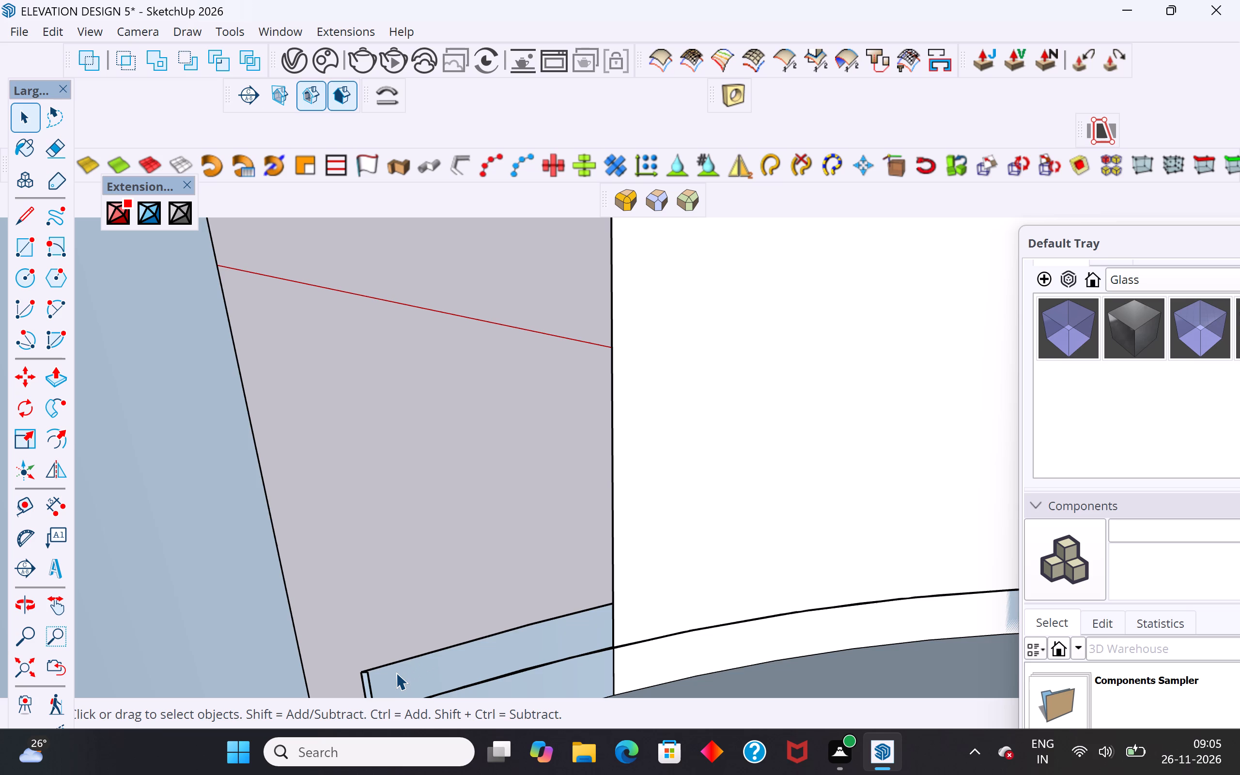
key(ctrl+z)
Delete the stray straight line beside the small rectangle, just above the floor on the curved wall's inner face.
scroll(603, 516, down, 7)
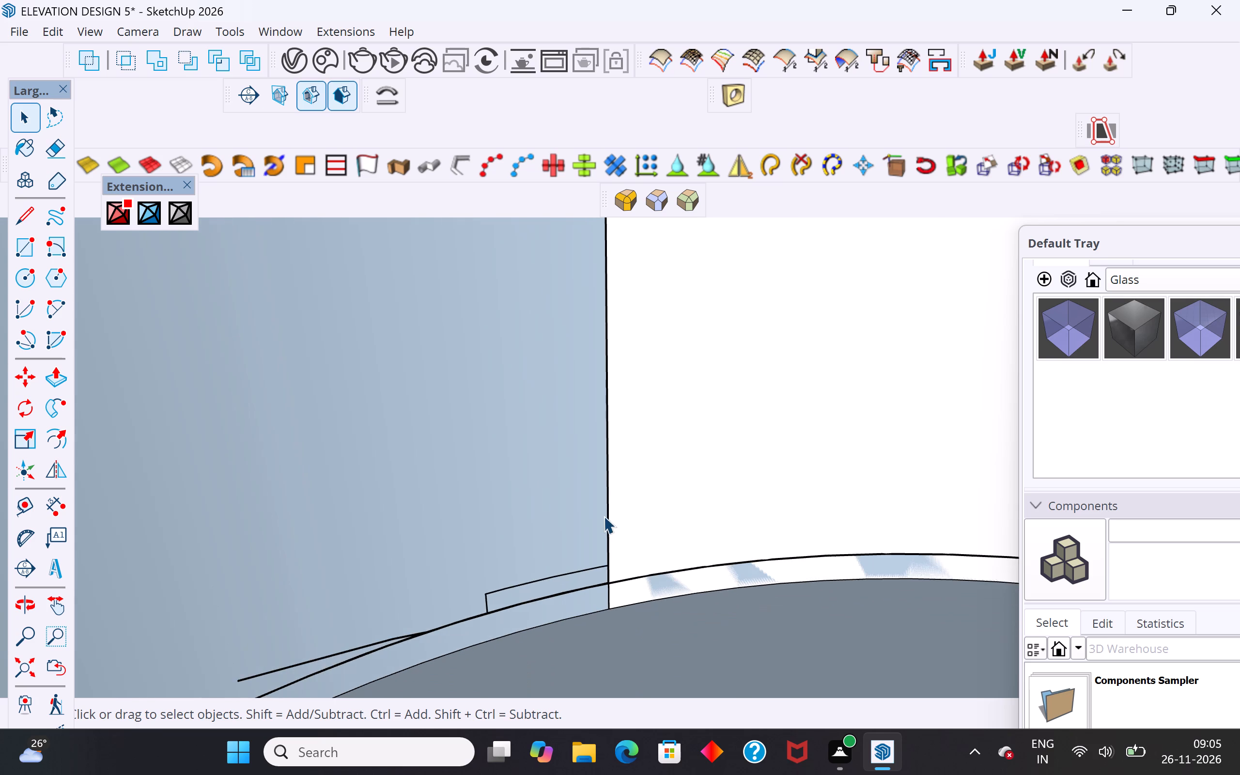
middle_drag(679, 515, 541, 542)
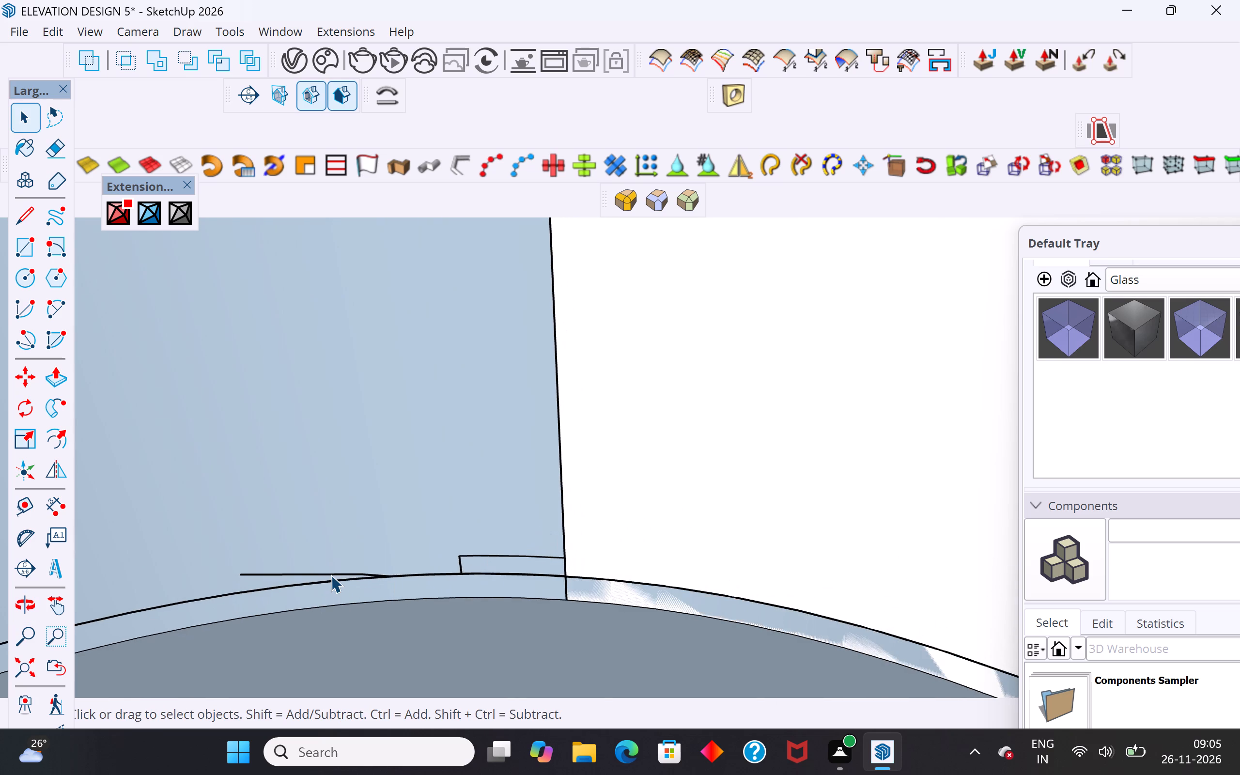
scroll(332, 575, up, 7)
click(337, 575)
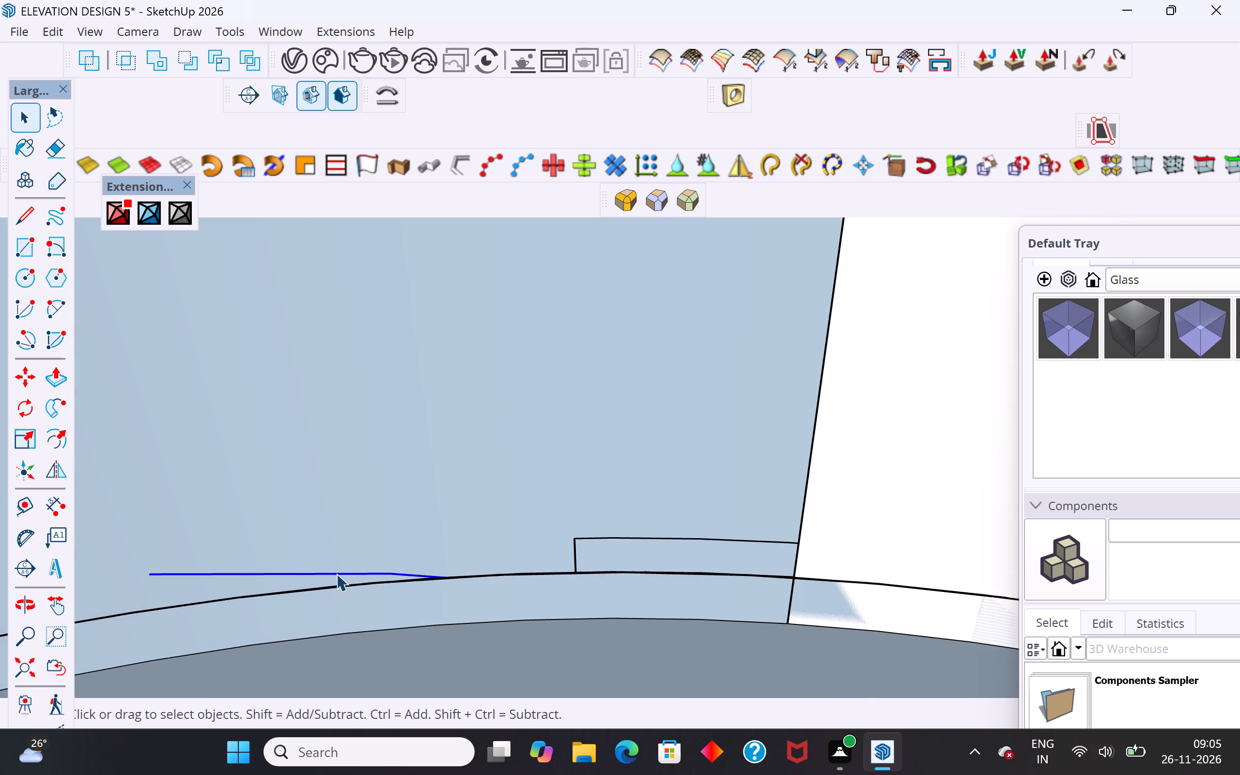
key(Delete)
Delete the curved edge segment running along the foot of the curved wall's inner face, where it meets the floor.
click(343, 585)
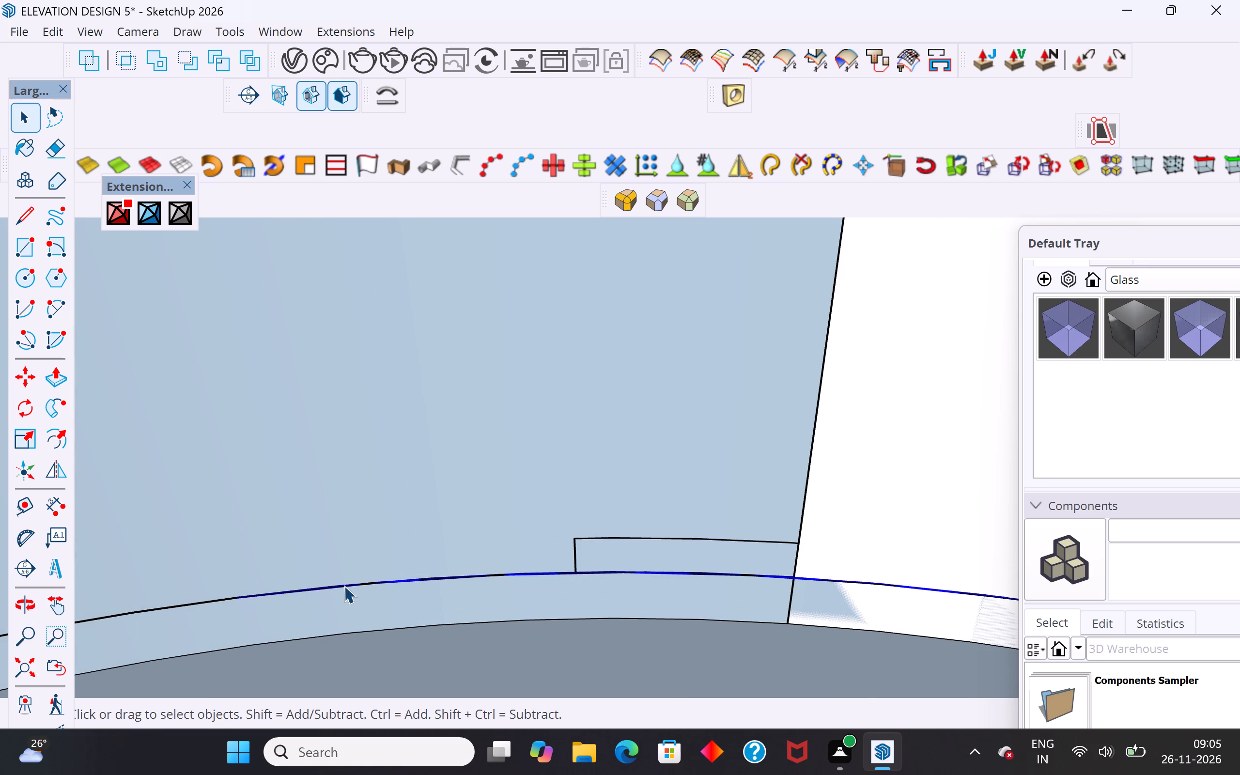
key(Delete)
key(Insert)
key(Delete)
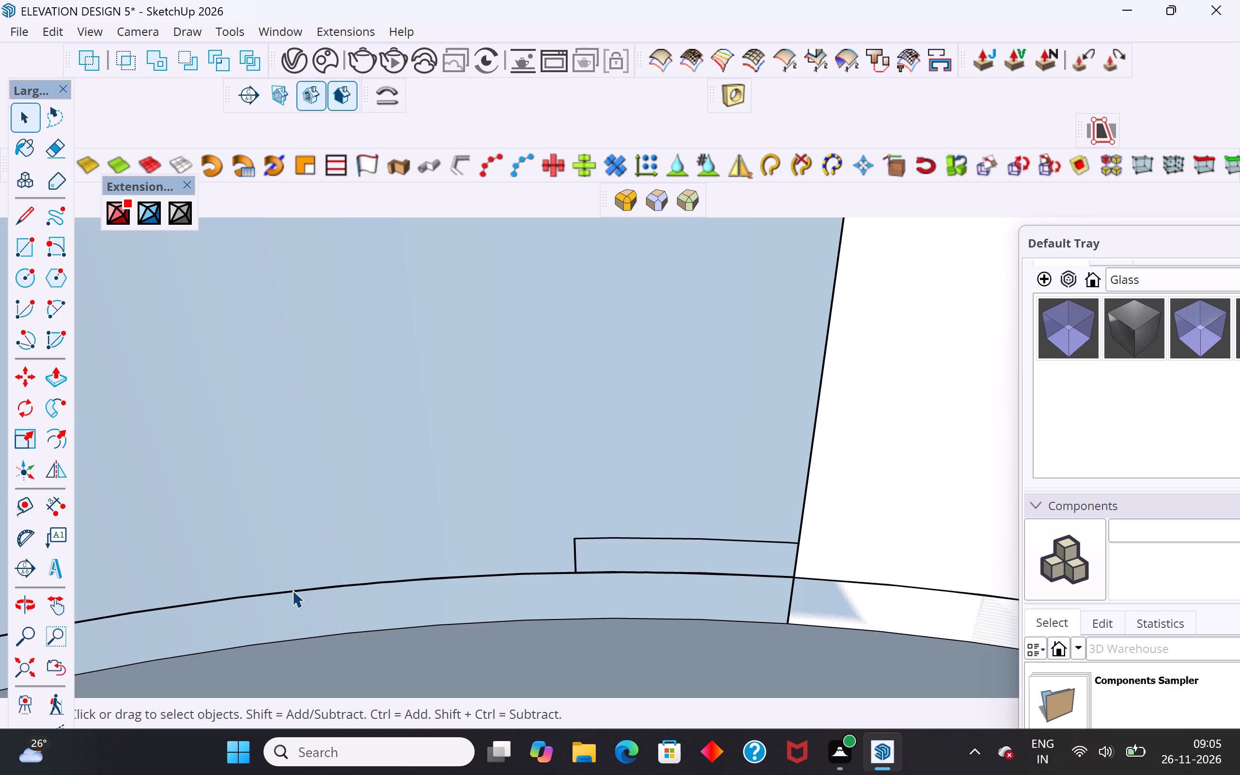
click(292, 590)
click(209, 573)
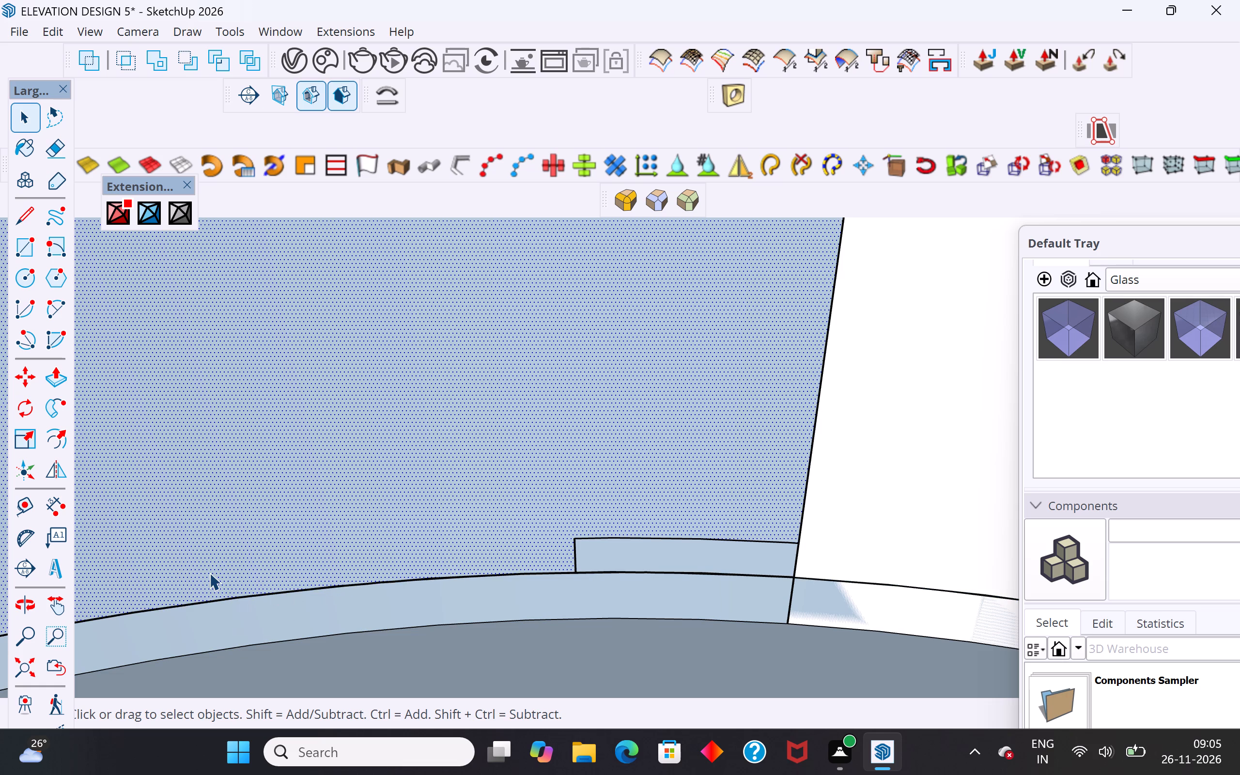
Bring the whole building back into view and examine the curved block's lower room, floor slab and underside.
scroll(722, 587, down, 16)
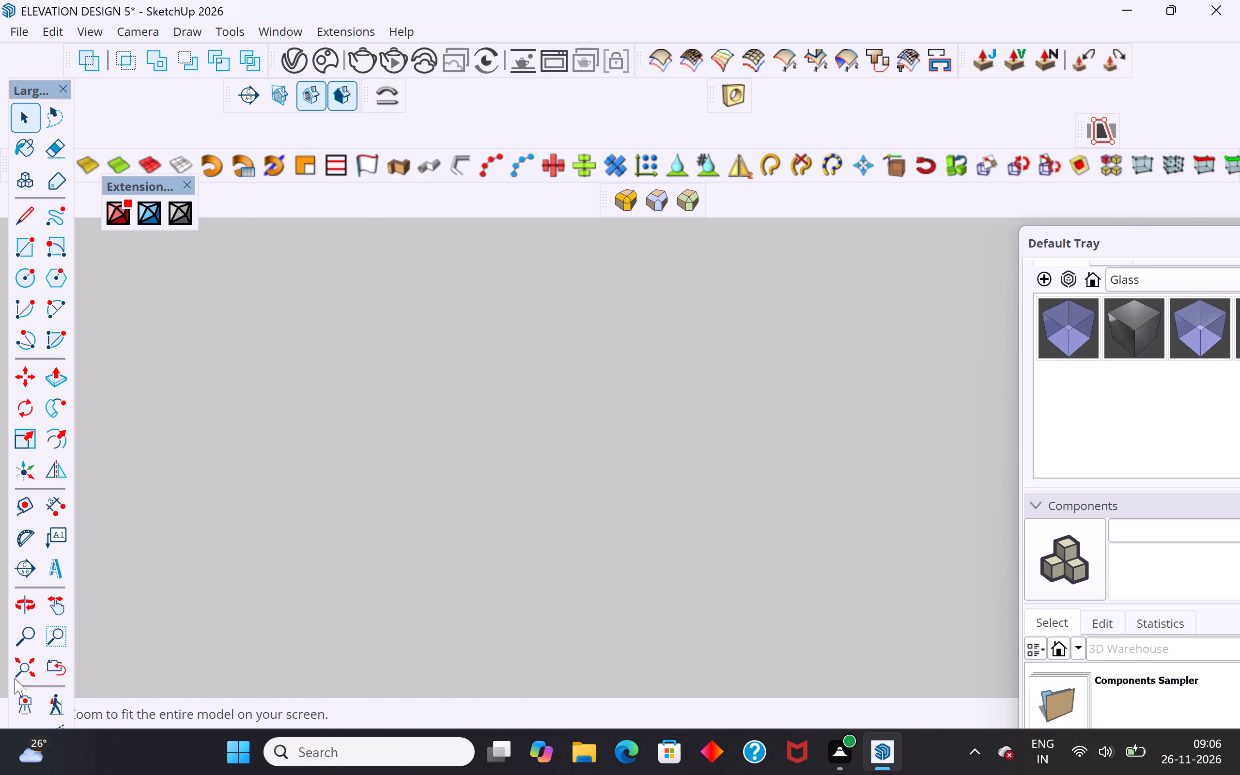
click(13, 665)
click(756, 451)
middle_drag(764, 437, 141, 469)
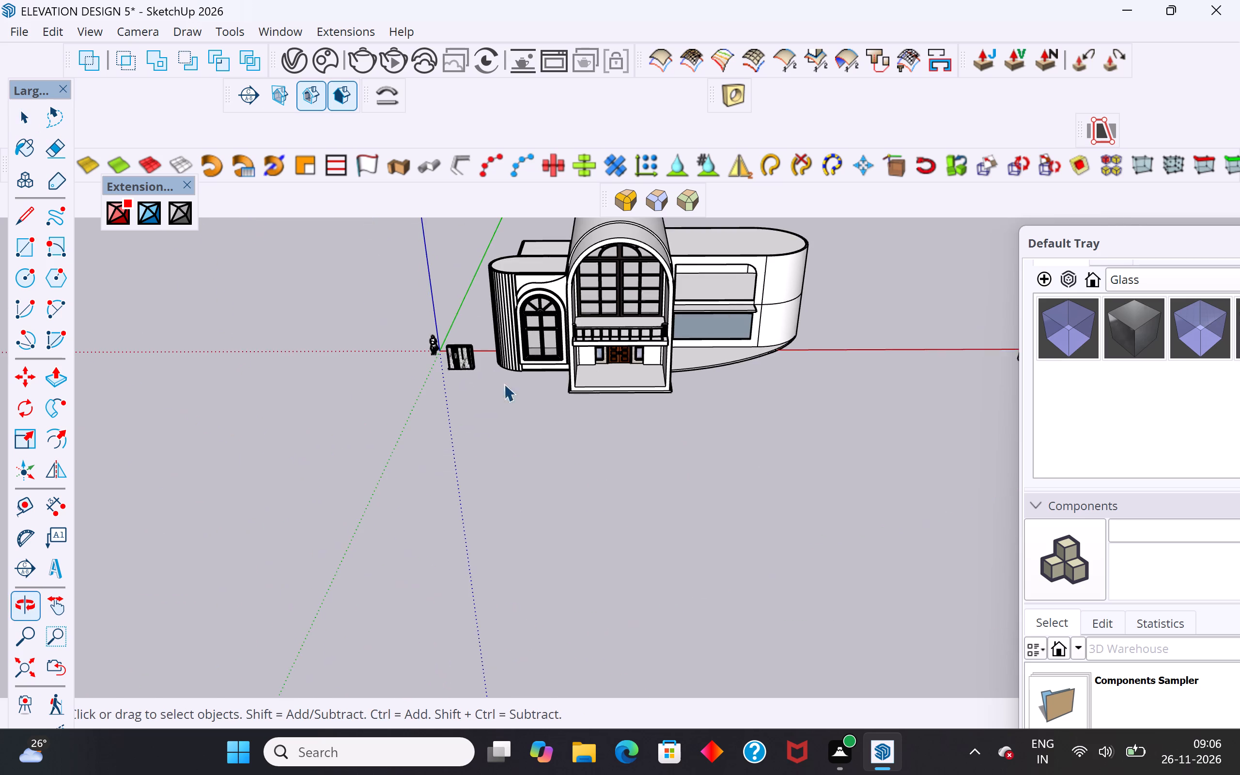
scroll(710, 291, up, 7)
middle_drag(728, 345, 588, 167)
middle_drag(871, 486, 319, 603)
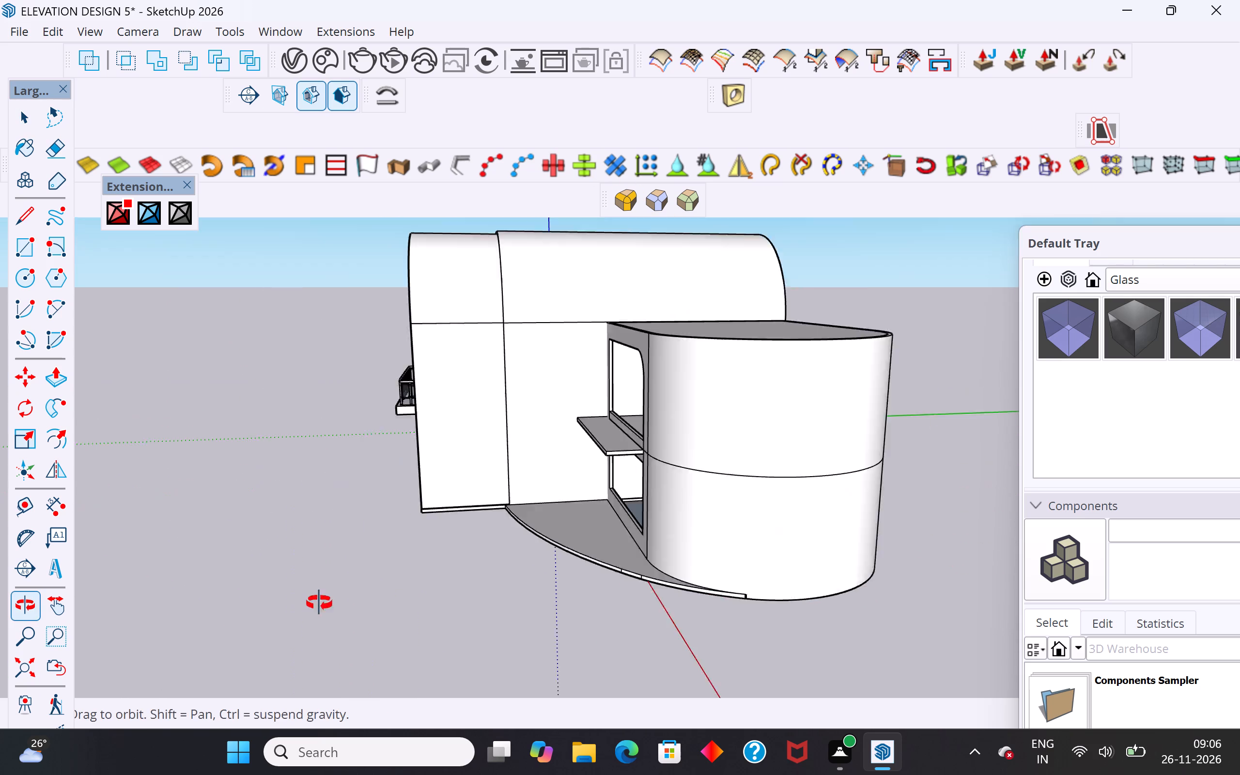
middle_drag(319, 603, 11, 620)
scroll(380, 580, up, 4)
middle_drag(570, 479, 551, 447)
scroll(479, 500, up, 4)
click(491, 488)
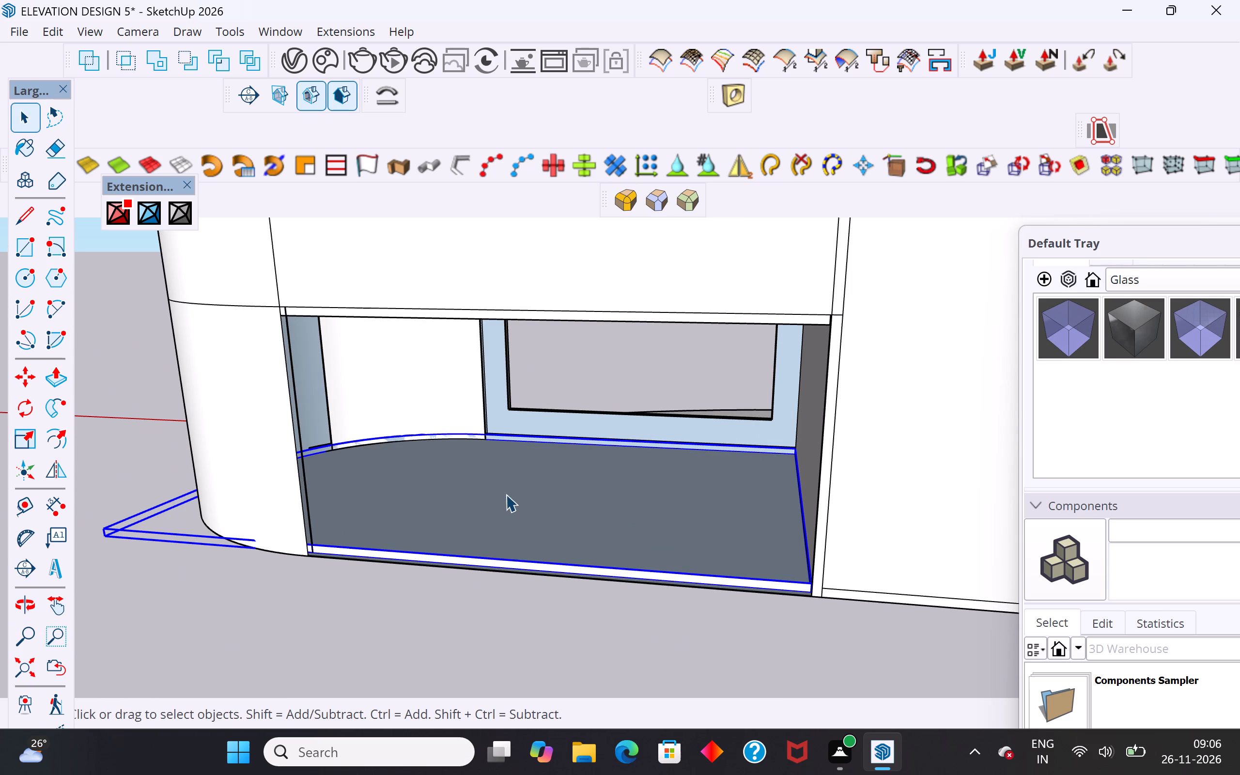
click(402, 309)
middle_drag(530, 311, 543, 184)
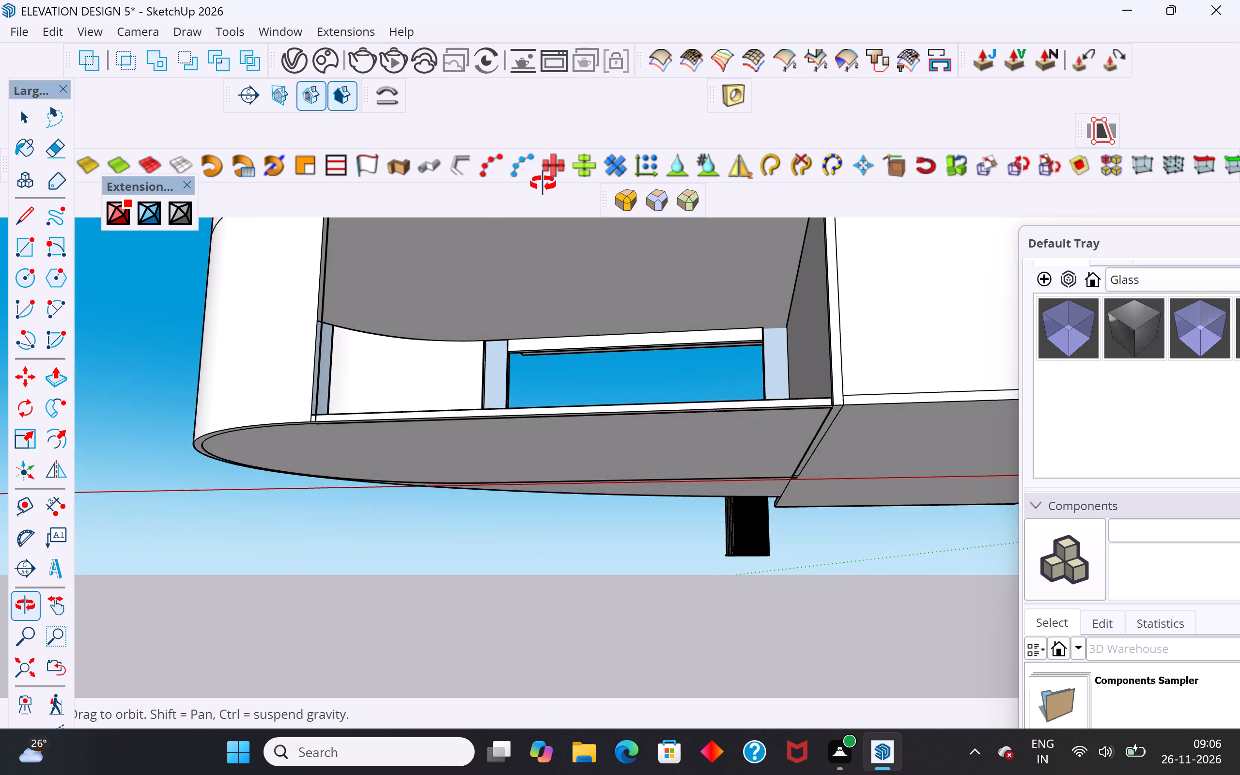
middle_drag(543, 184, 457, 210)
middle_drag(481, 447, 492, 474)
middle_drag(480, 480, 486, 492)
Move the floor slab group out of the curved block's lower room to the open ground beside the building.
click(480, 489)
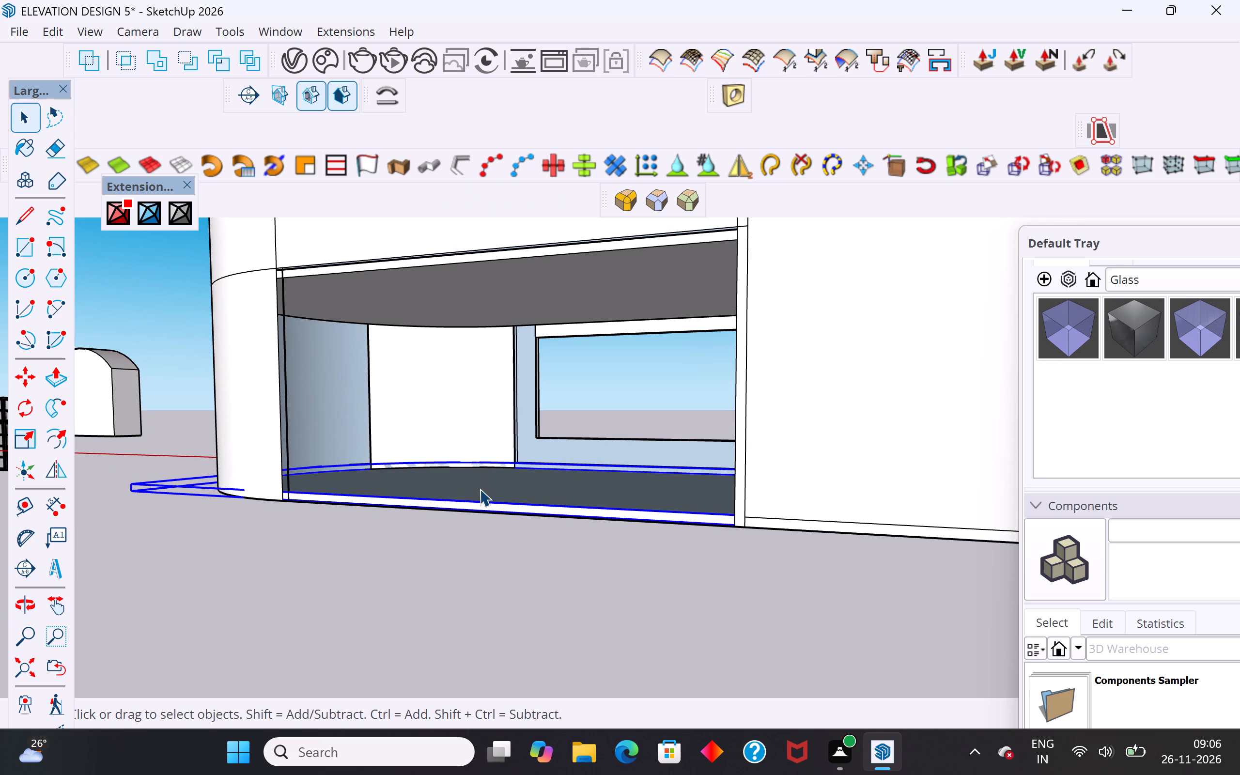
key(m)
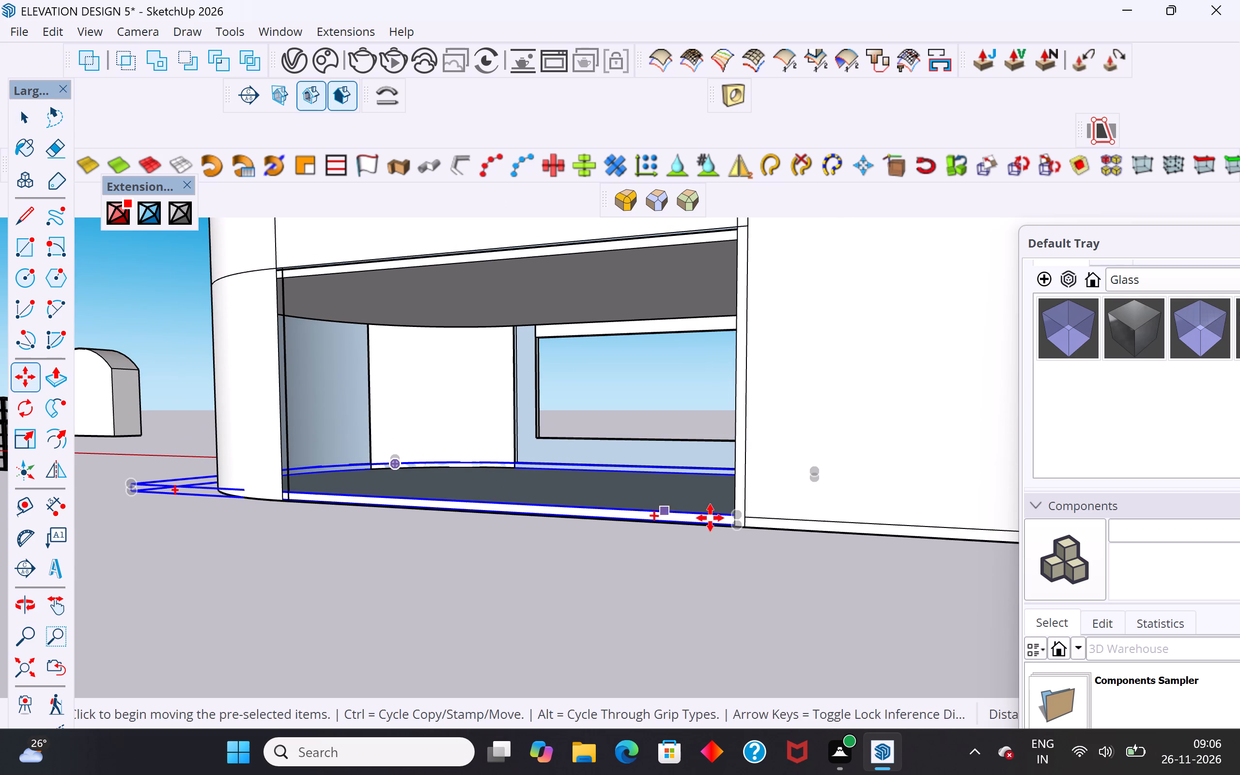
click(730, 518)
scroll(426, 559, down, 9)
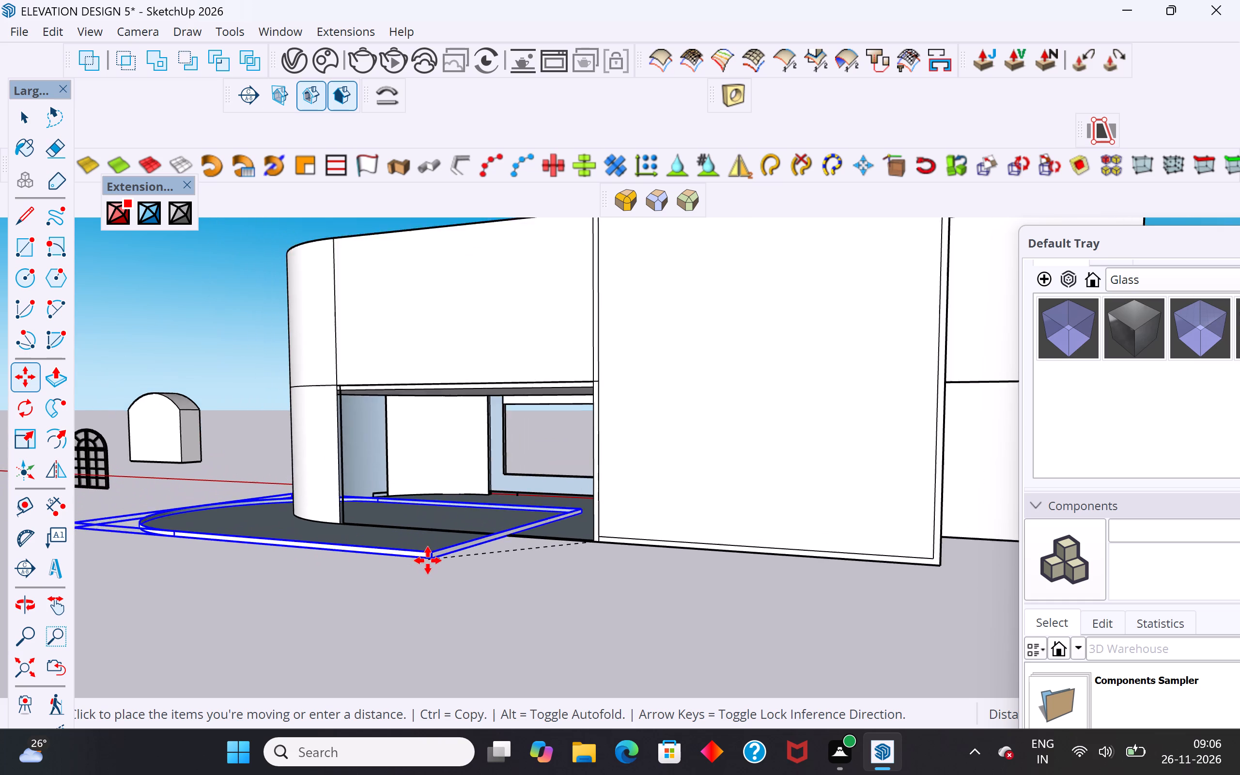
click(63, 677)
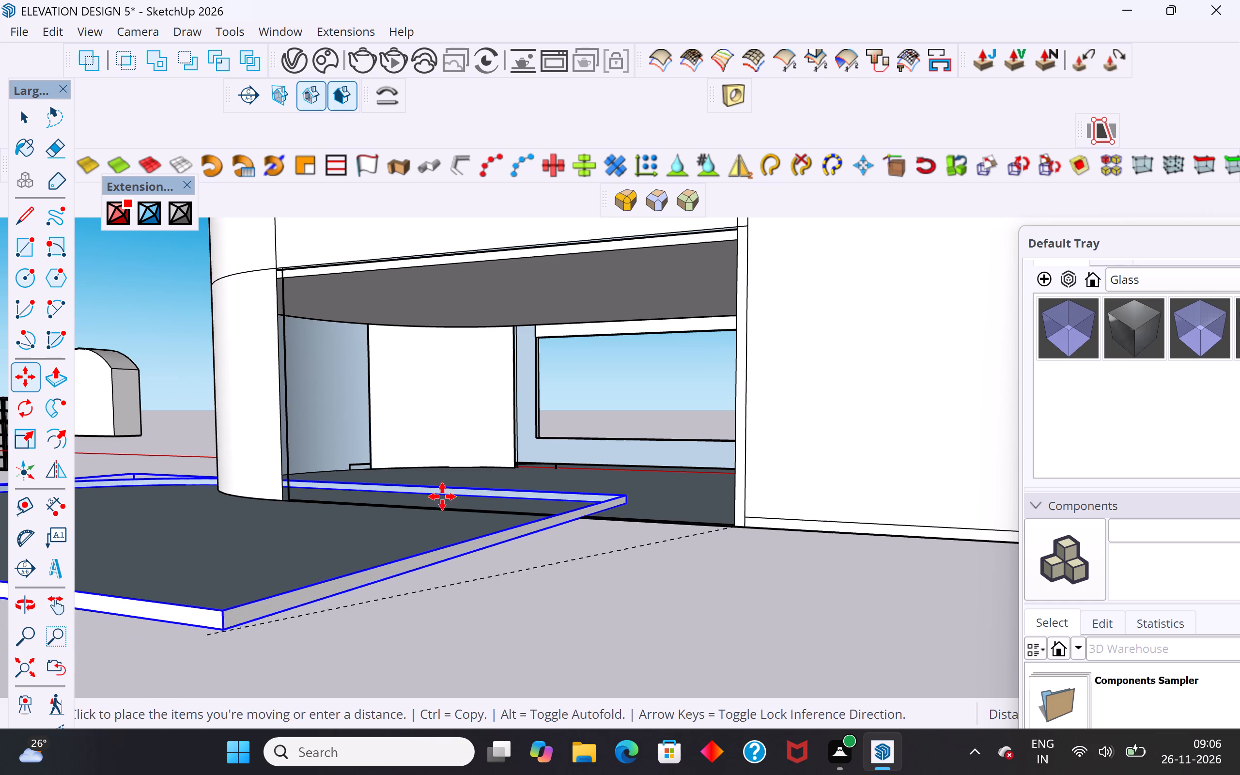
scroll(564, 440, down, 11)
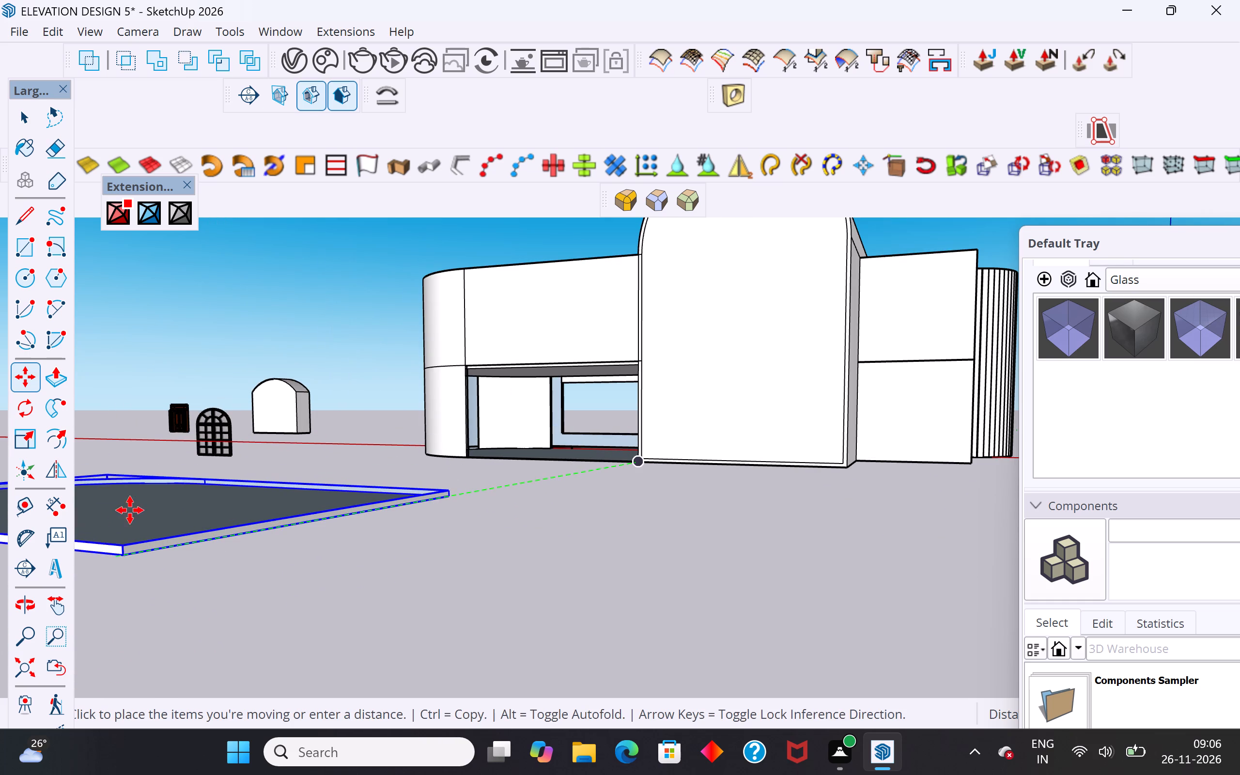
middle_drag(151, 485, 264, 657)
scroll(858, 403, down, 3)
scroll(864, 403, up, 1)
scroll(864, 403, down, 8)
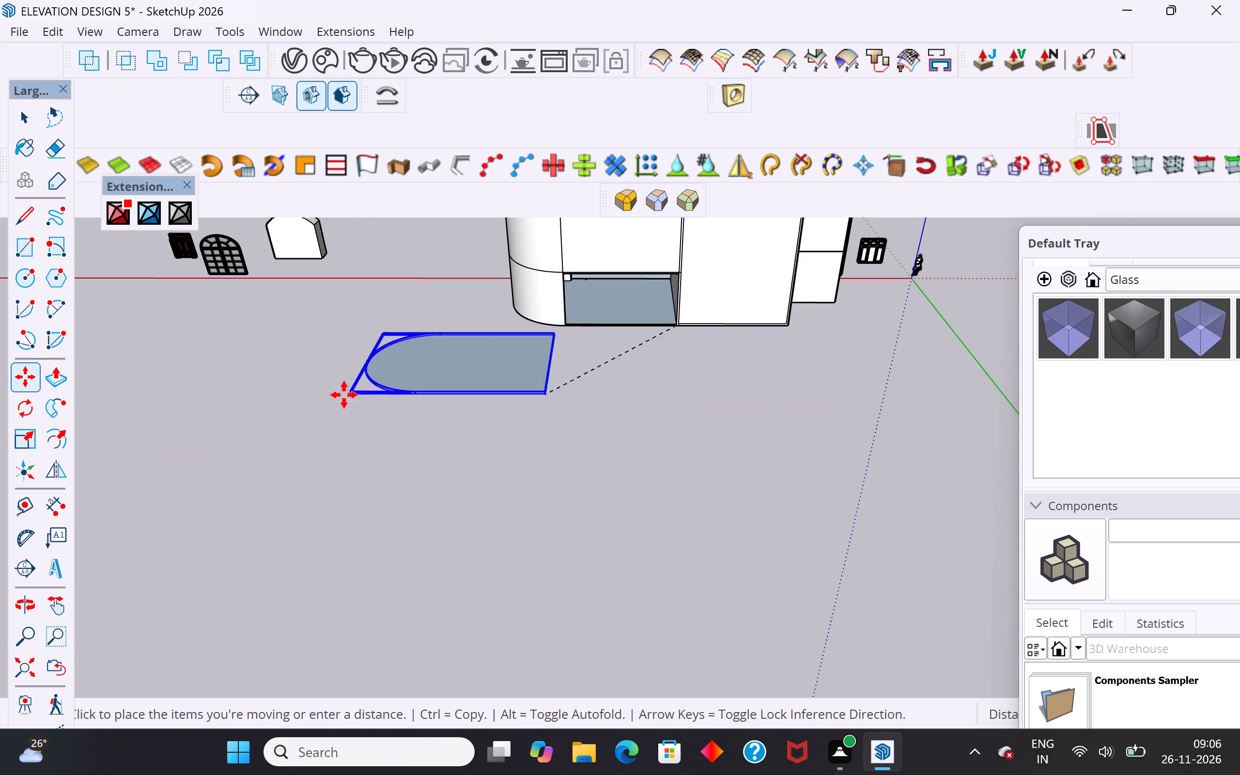
click(217, 396)
click(18, 117)
click(456, 431)
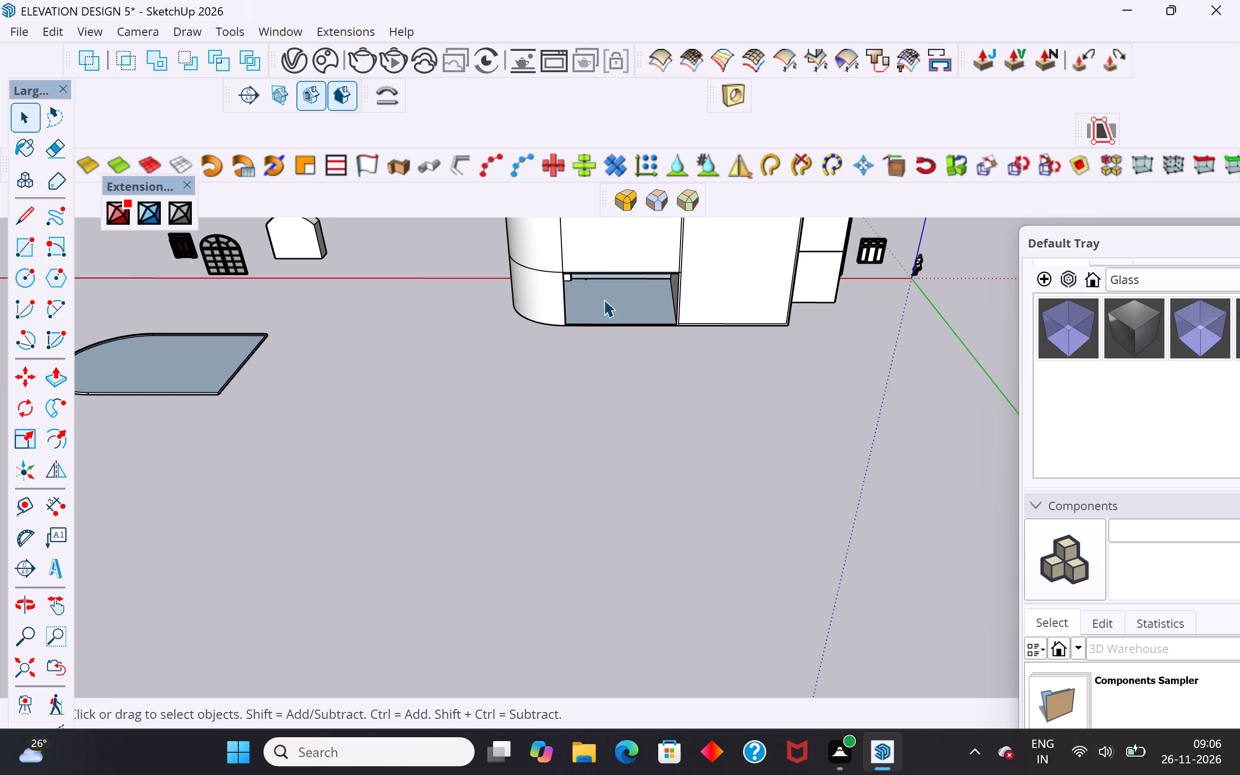
Delete the stray curved edge on the underside of the curved block, near its rounded end.
middle_drag(604, 295, 606, 149)
scroll(628, 243, up, 5)
middle_drag(638, 350, 636, 105)
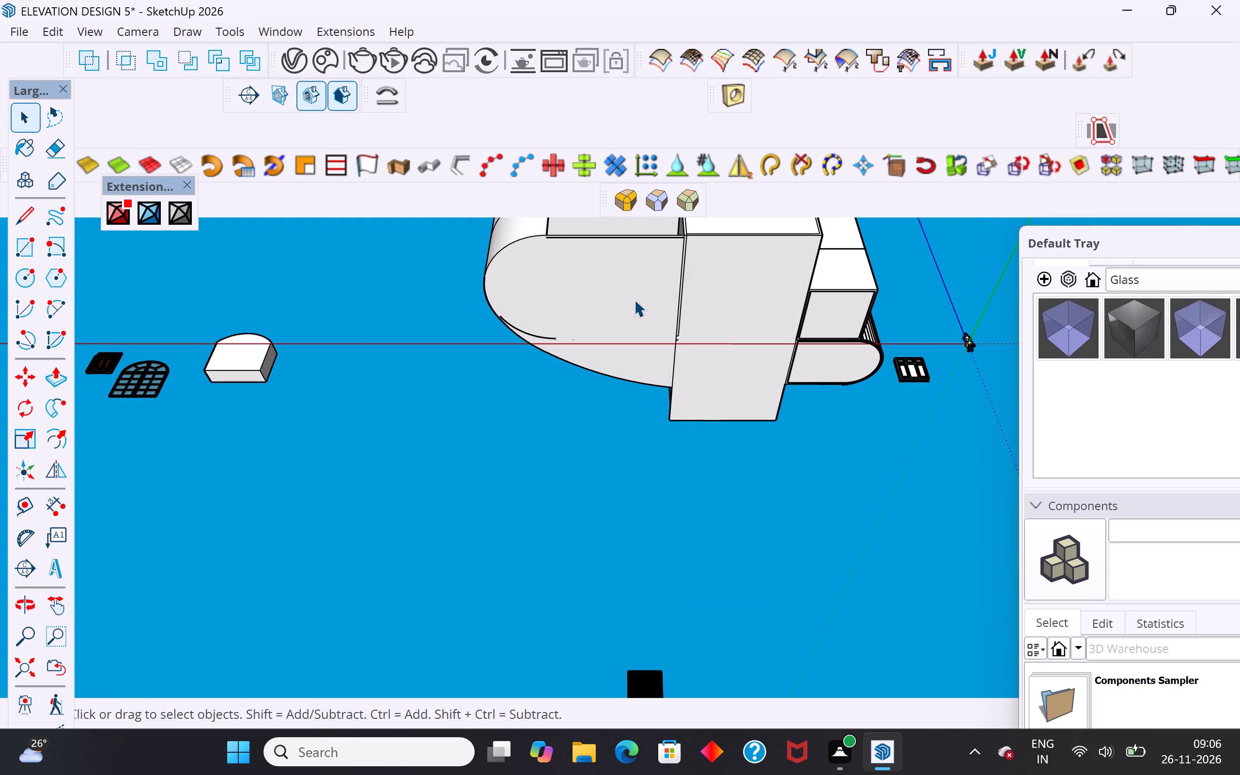
click(634, 299)
scroll(531, 335, up, 8)
click(533, 332)
click(532, 334)
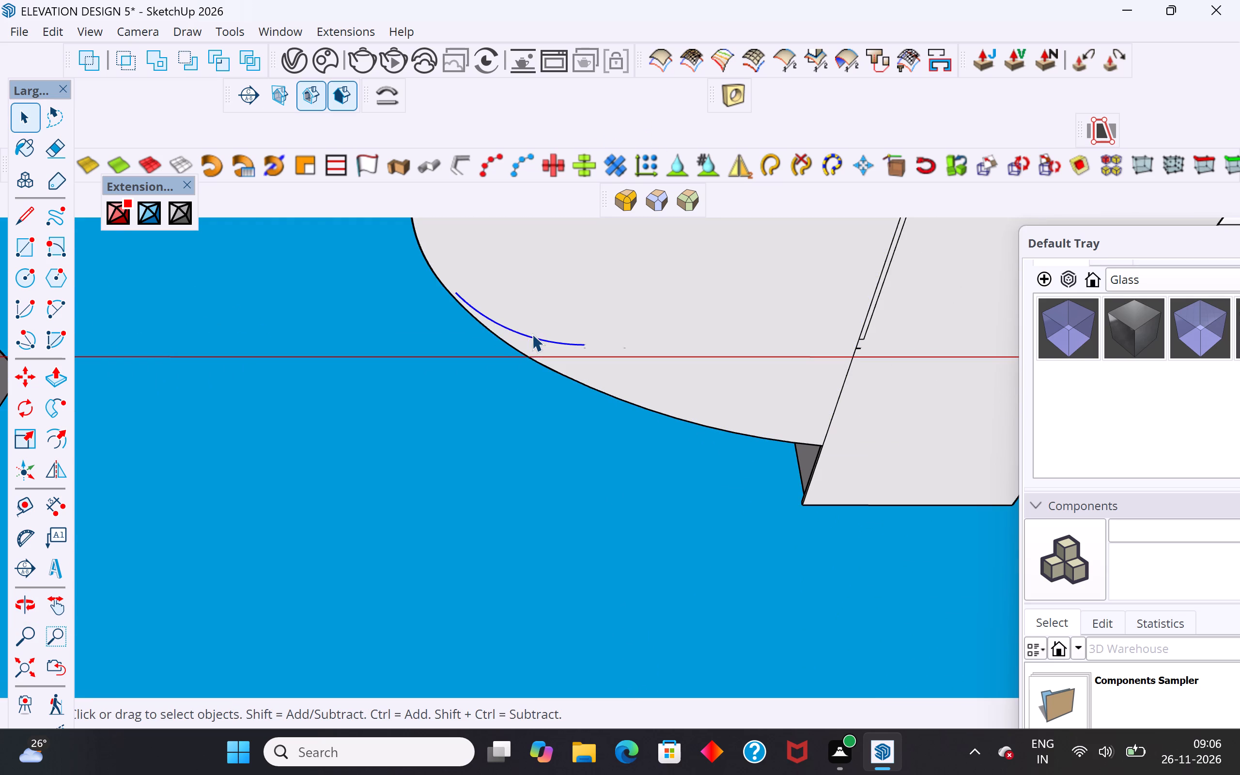
key(Delete)
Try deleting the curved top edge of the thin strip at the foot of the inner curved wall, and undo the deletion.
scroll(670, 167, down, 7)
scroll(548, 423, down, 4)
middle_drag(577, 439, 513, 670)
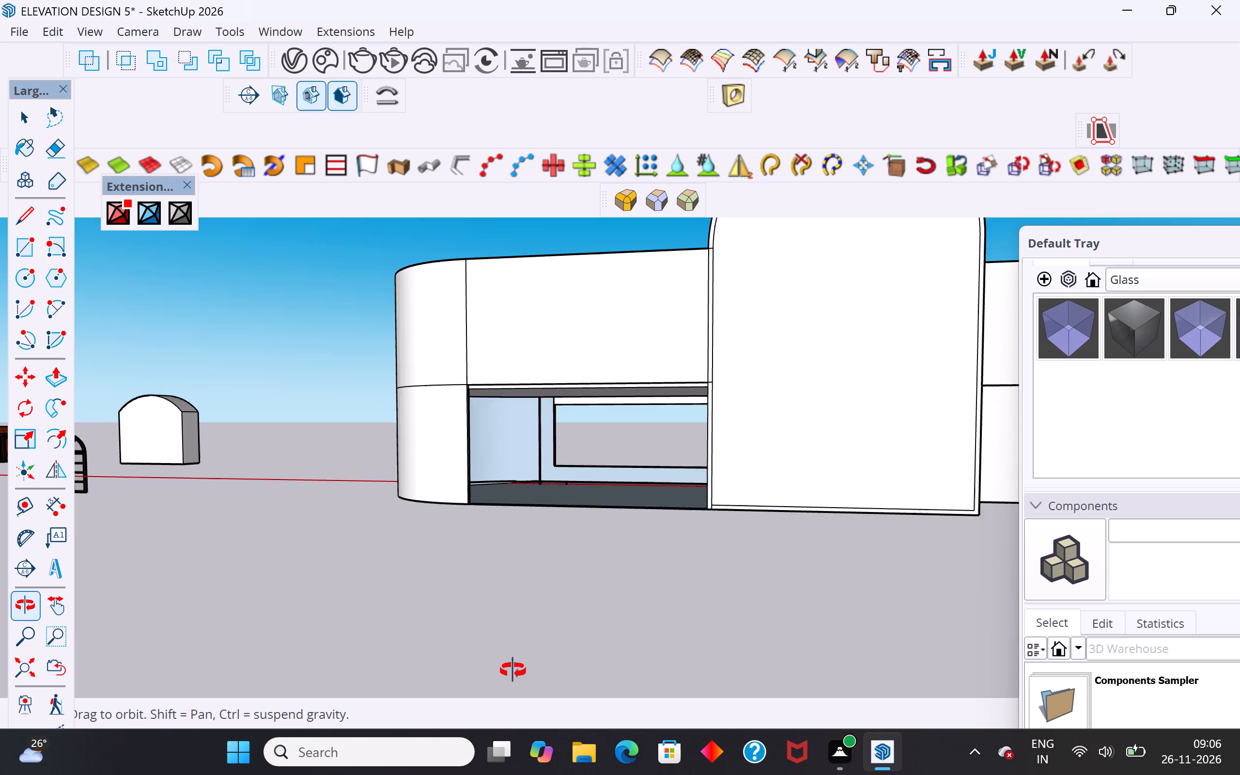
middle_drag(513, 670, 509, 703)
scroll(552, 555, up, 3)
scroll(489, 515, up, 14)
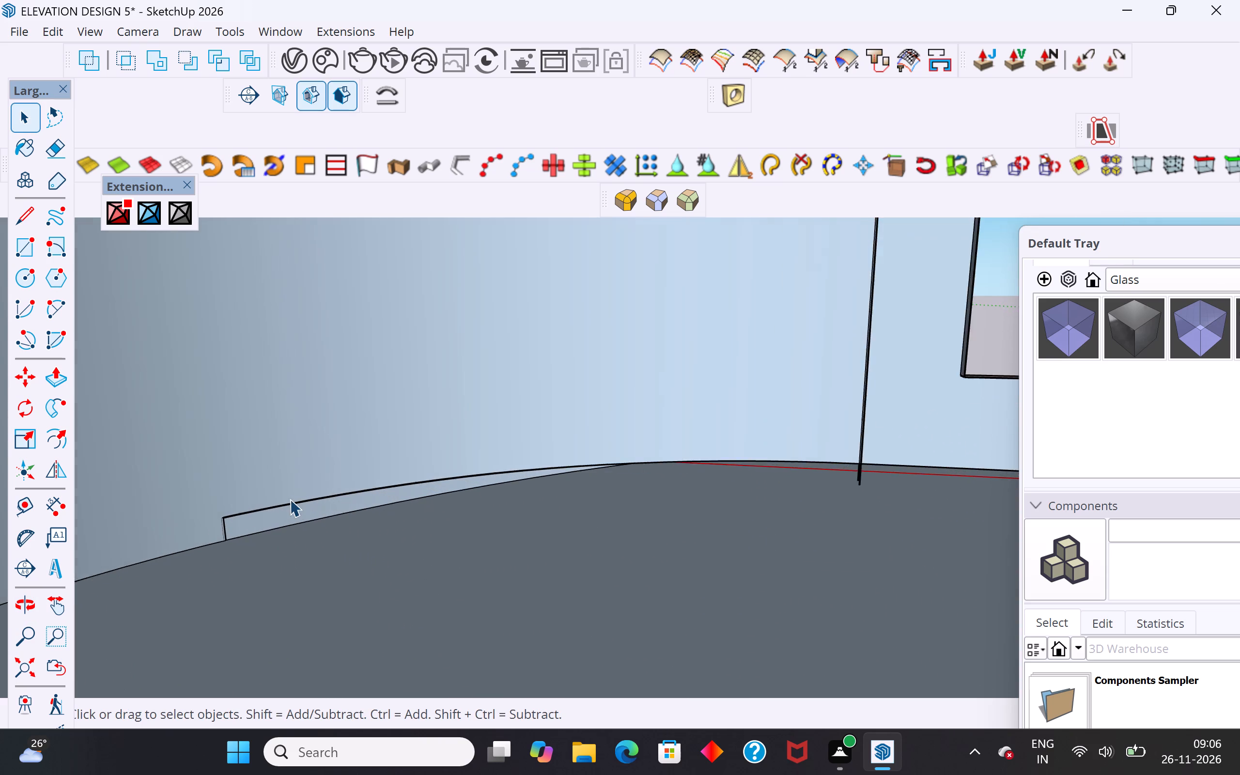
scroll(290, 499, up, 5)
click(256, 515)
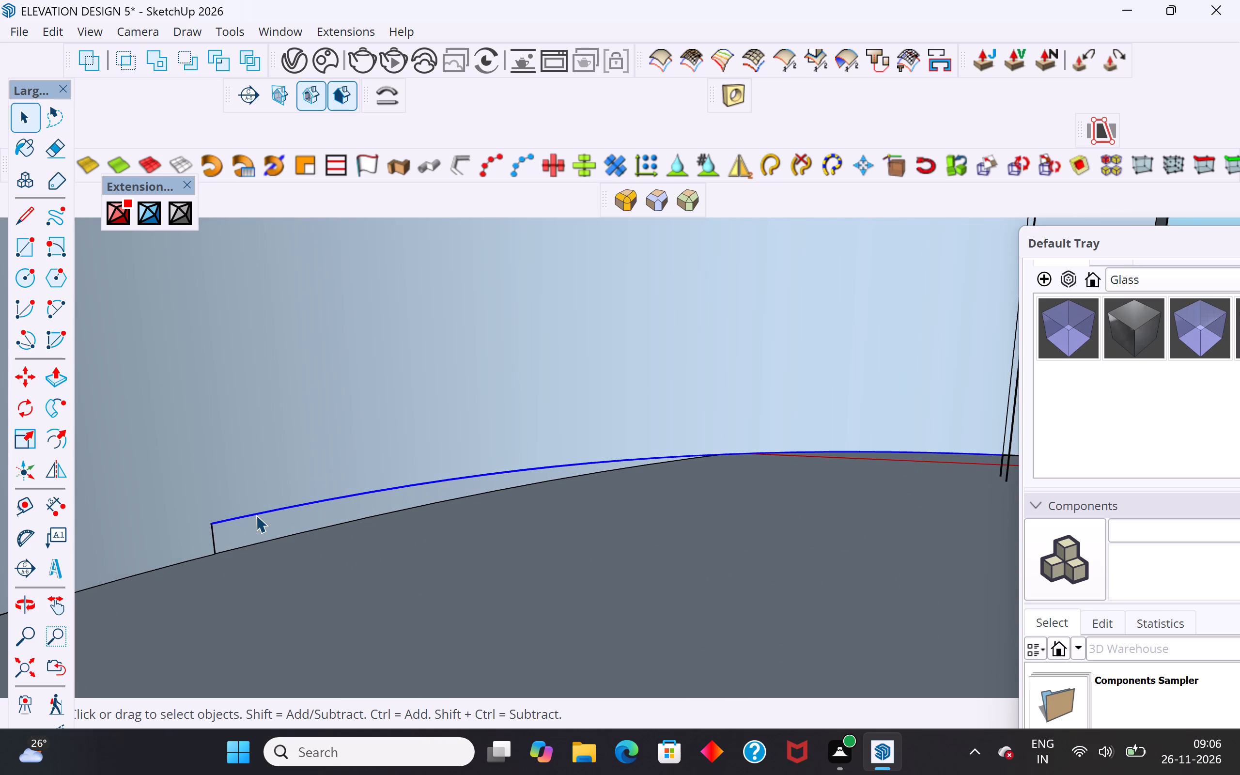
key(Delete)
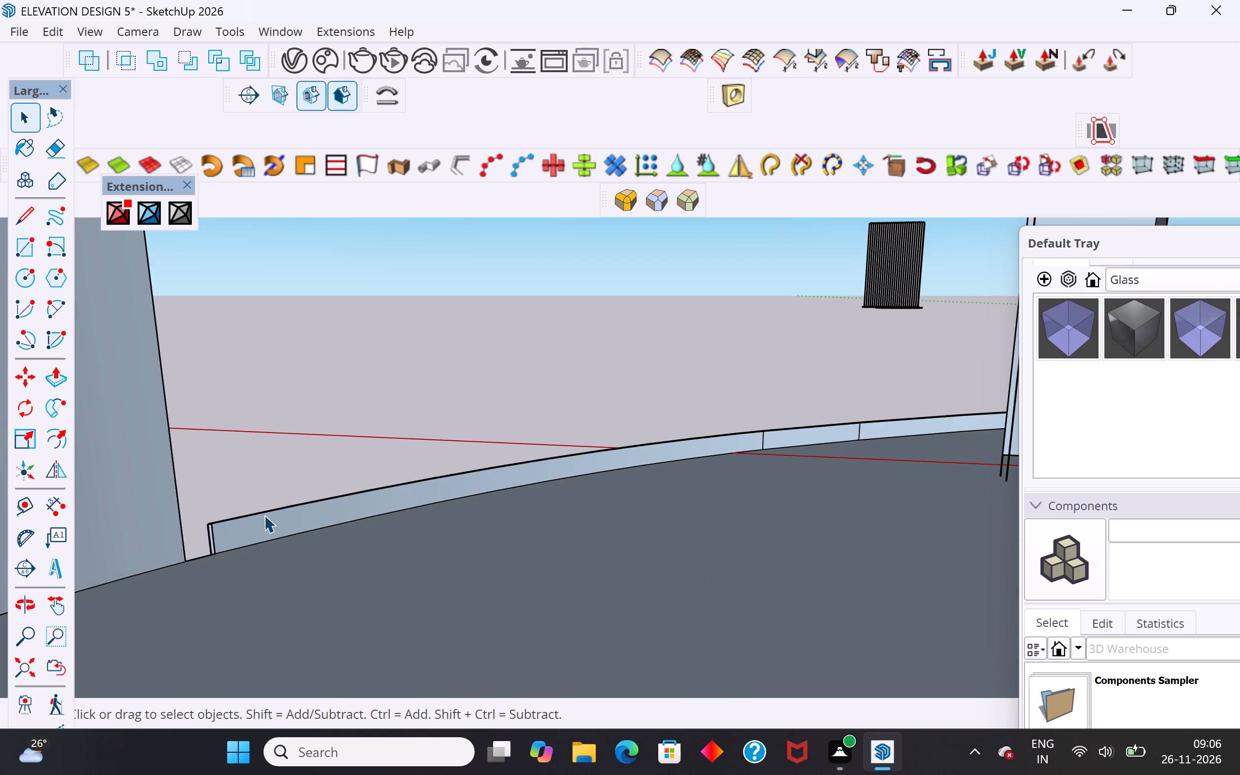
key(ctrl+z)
Delete the narrow outer side face of the curved base slab where it runs along the foot of the rounded wall.
middle_drag(267, 532, 419, 534)
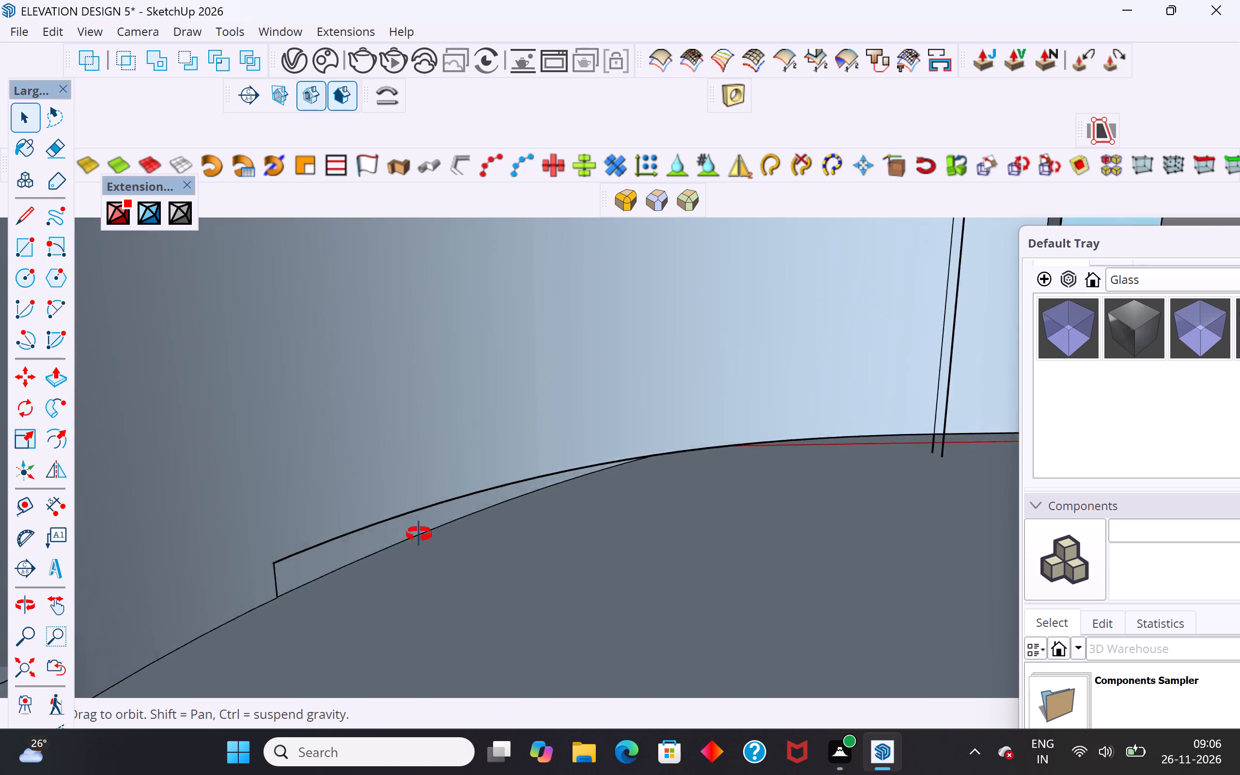
middle_drag(419, 534, 831, 494)
scroll(269, 440, down, 4)
scroll(481, 457, up, 3)
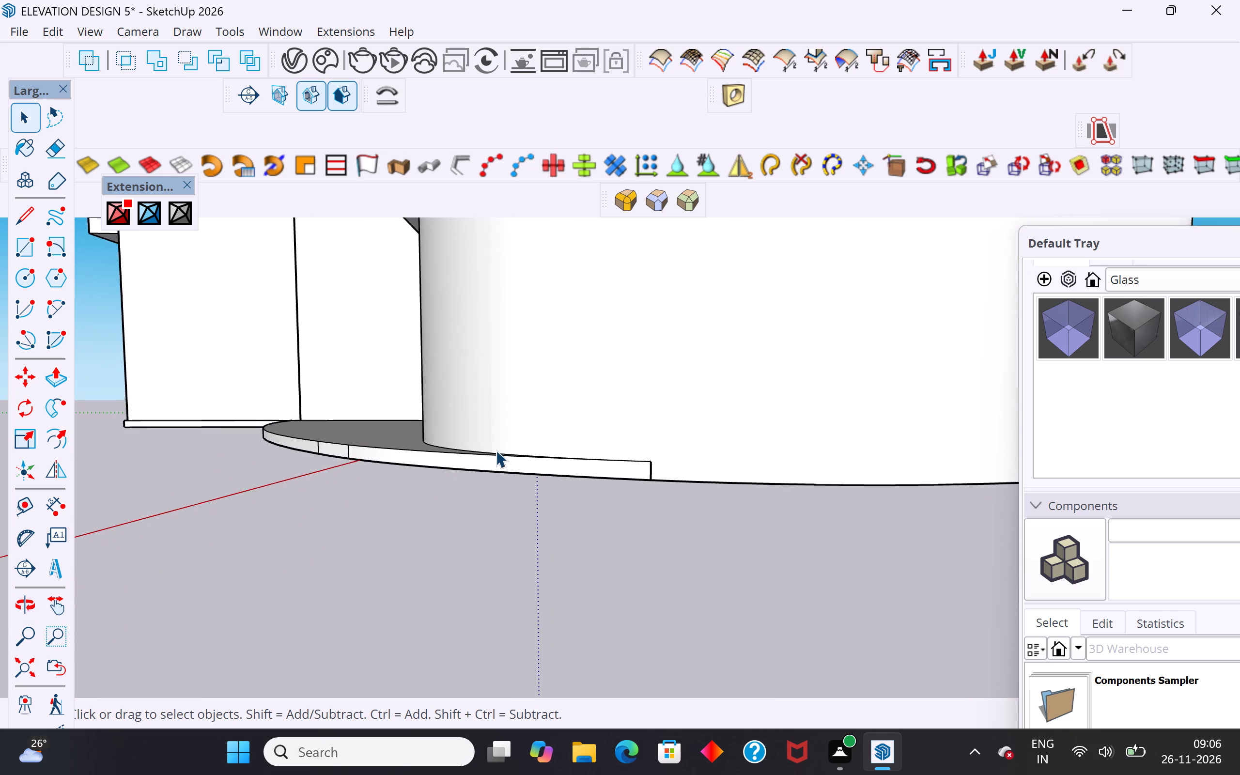
click(528, 465)
key(Delete)
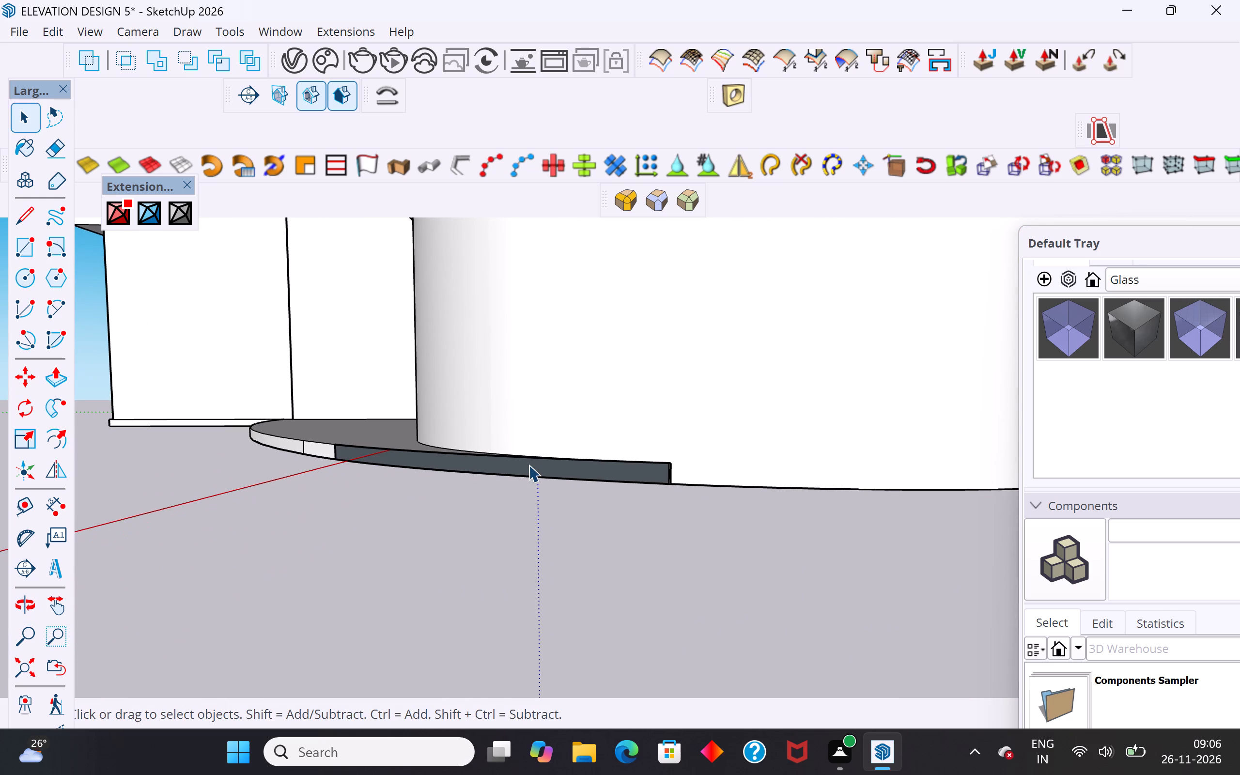
Delete the top face of the curved base slab beside the block, below the projecting ledge.
middle_drag(339, 416, 401, 586)
scroll(447, 424, down, 5)
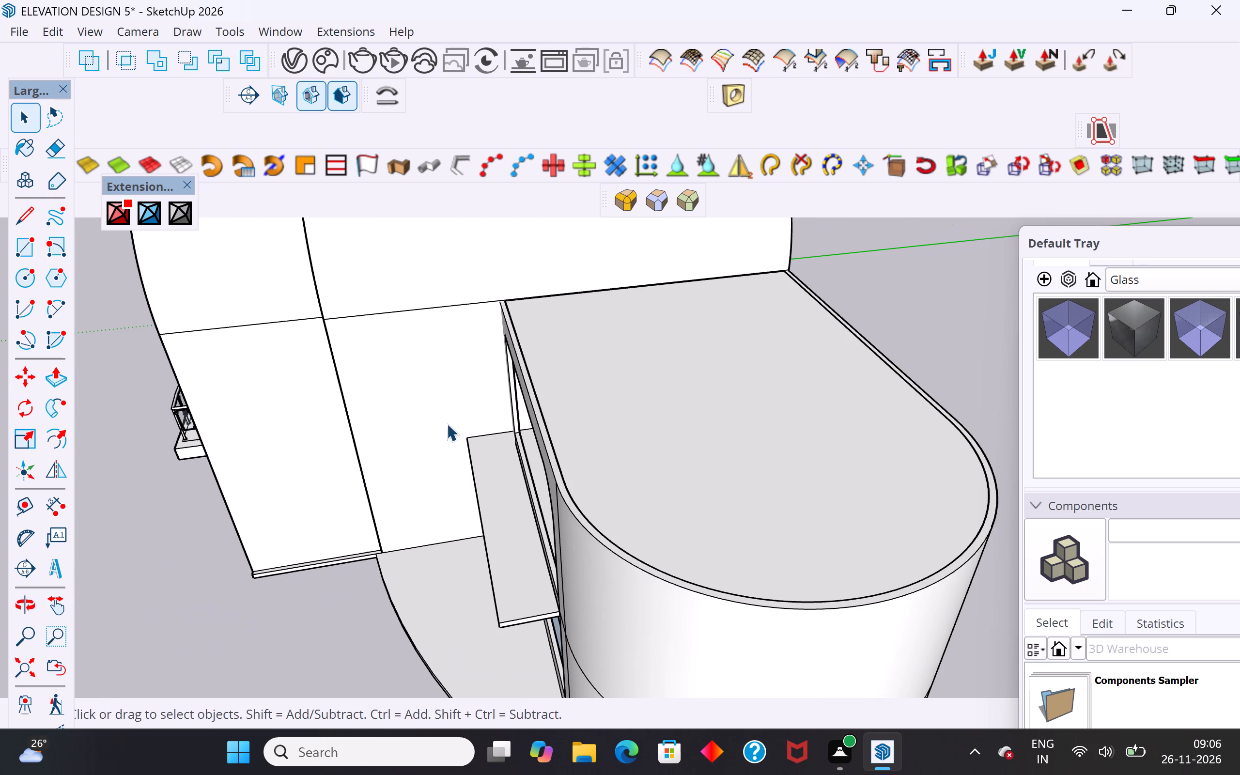
click(434, 620)
key(Delete)
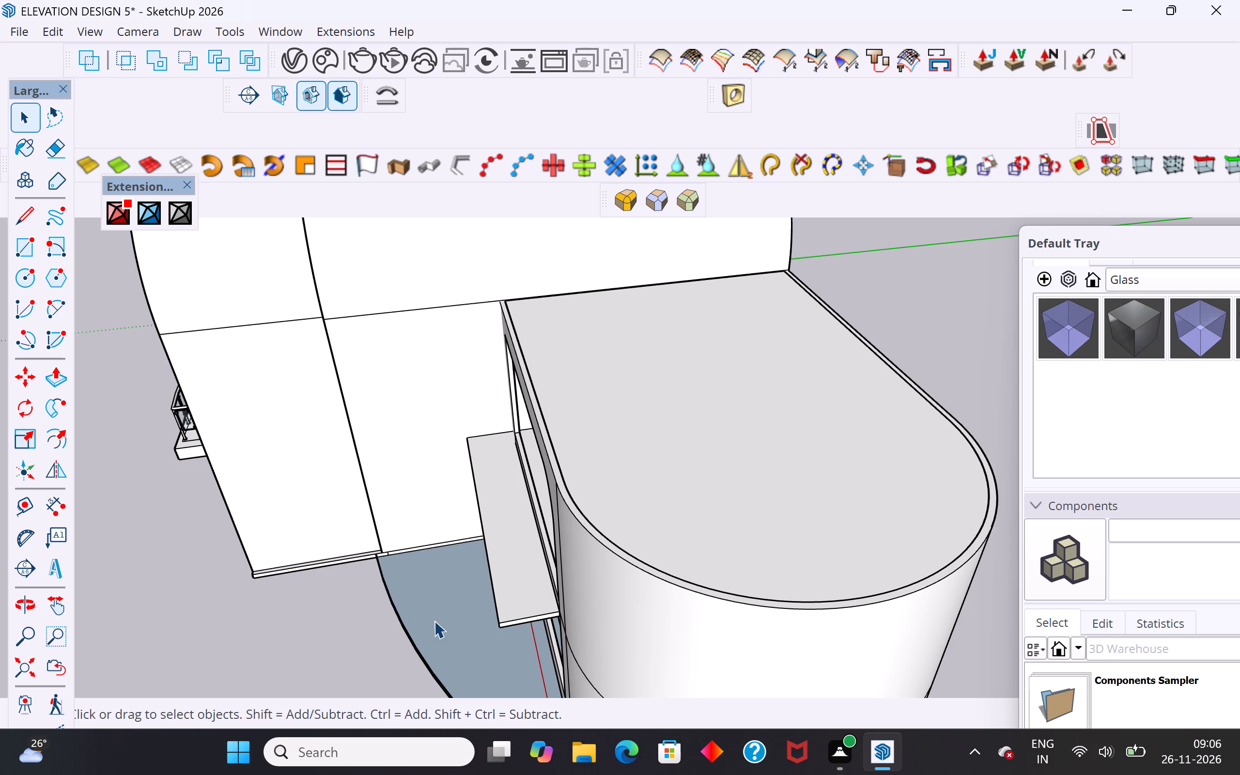
Delete the short stray vertical edge hanging below the rounded wall, just beyond the vertical seam.
middle_drag(478, 629, 585, 472)
scroll(707, 624, up, 4)
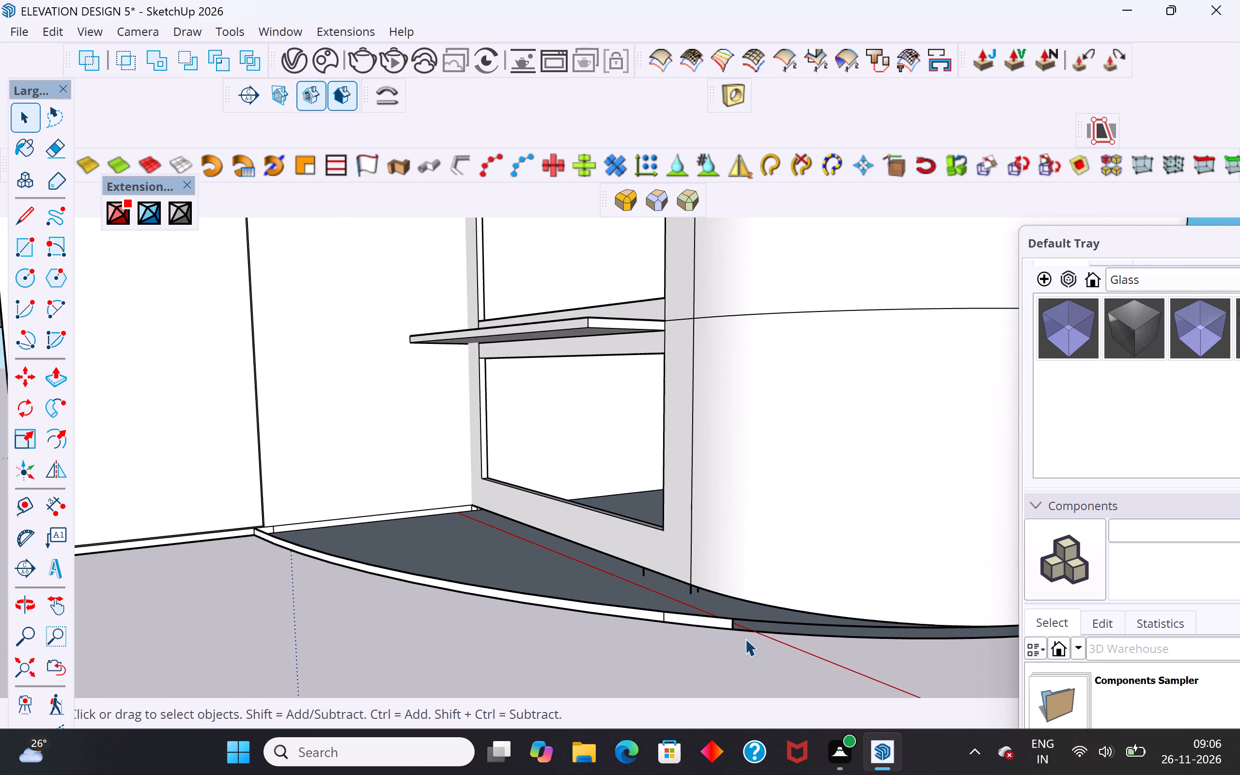
scroll(745, 638, up, 19)
middle_drag(681, 539, 691, 513)
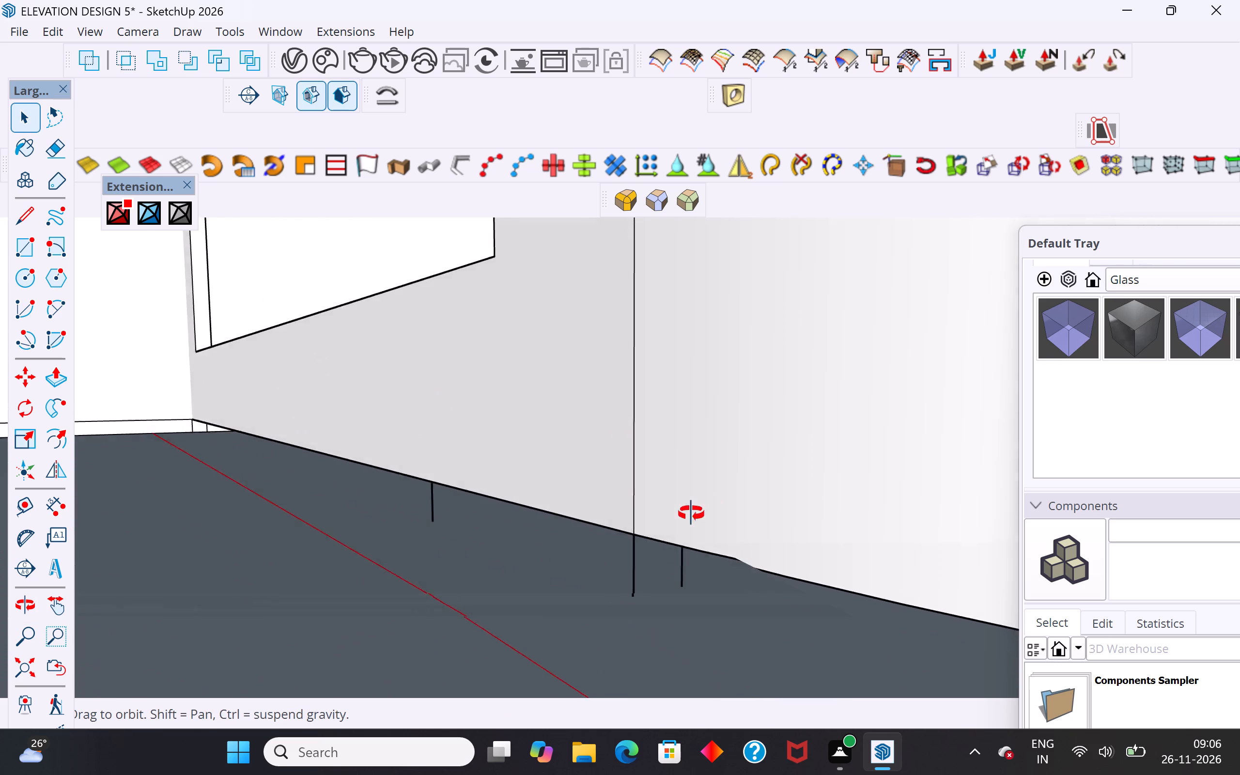
middle_drag(691, 513, 637, 523)
scroll(642, 546, up, 1)
scroll(642, 546, down, 1)
scroll(642, 546, up, 4)
middle_drag(699, 462, 707, 427)
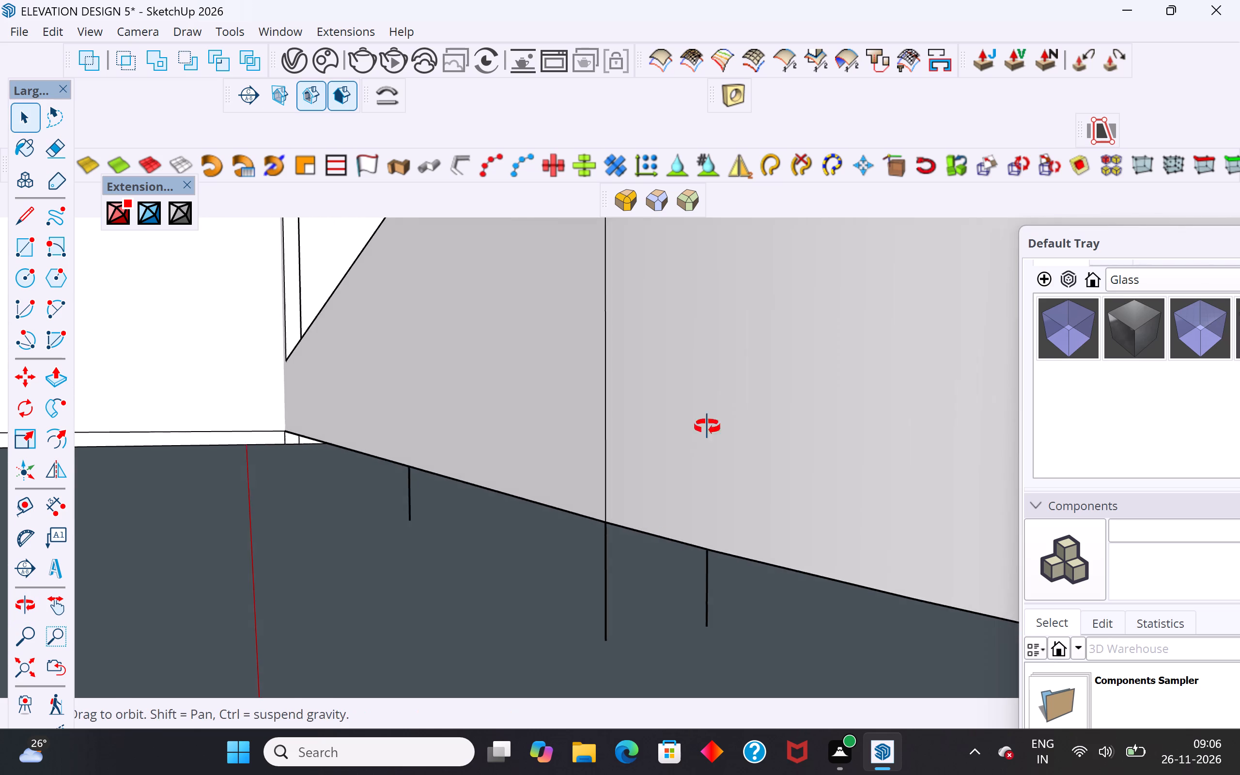
middle_drag(707, 427, 698, 393)
middle_drag(612, 535, 706, 528)
drag(705, 555, 699, 555)
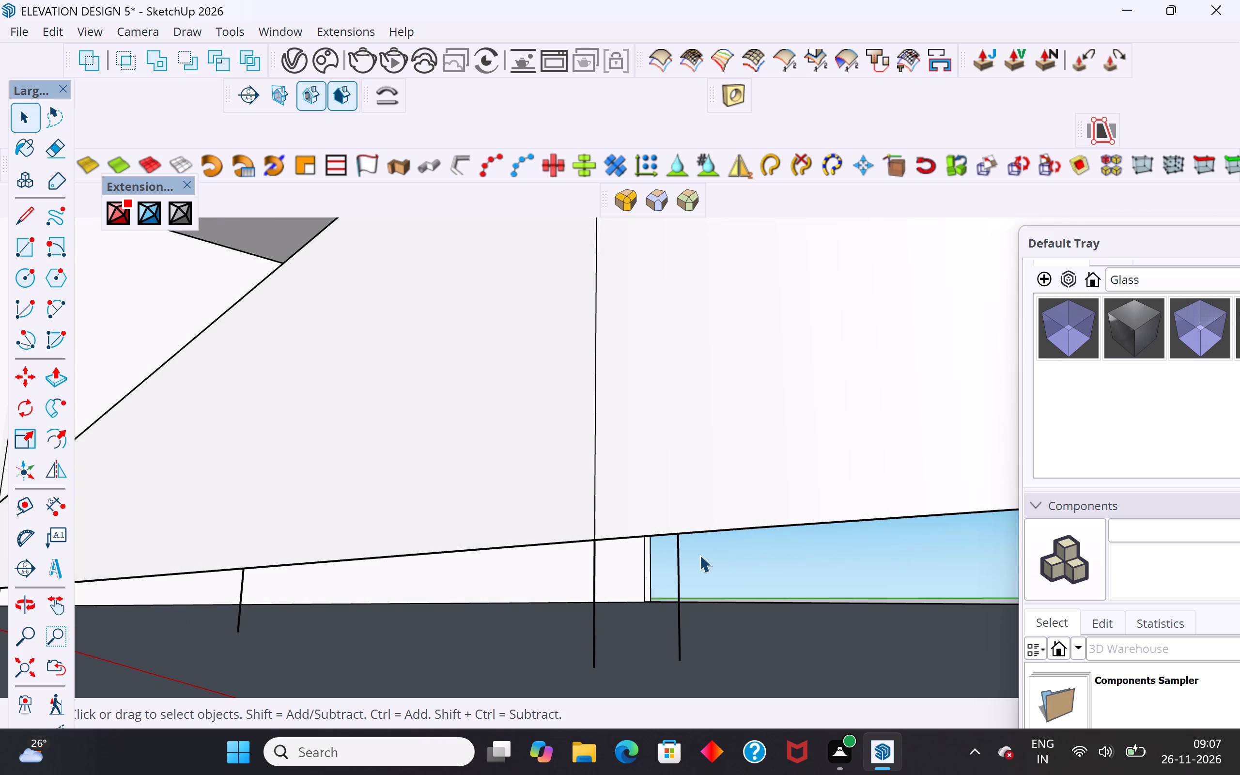
drag(699, 555, 653, 563)
key(Delete)
Delete the stray vertical edge that extends the wall seam below the wall's bottom edge.
middle_drag(679, 537, 757, 525)
drag(617, 557, 555, 599)
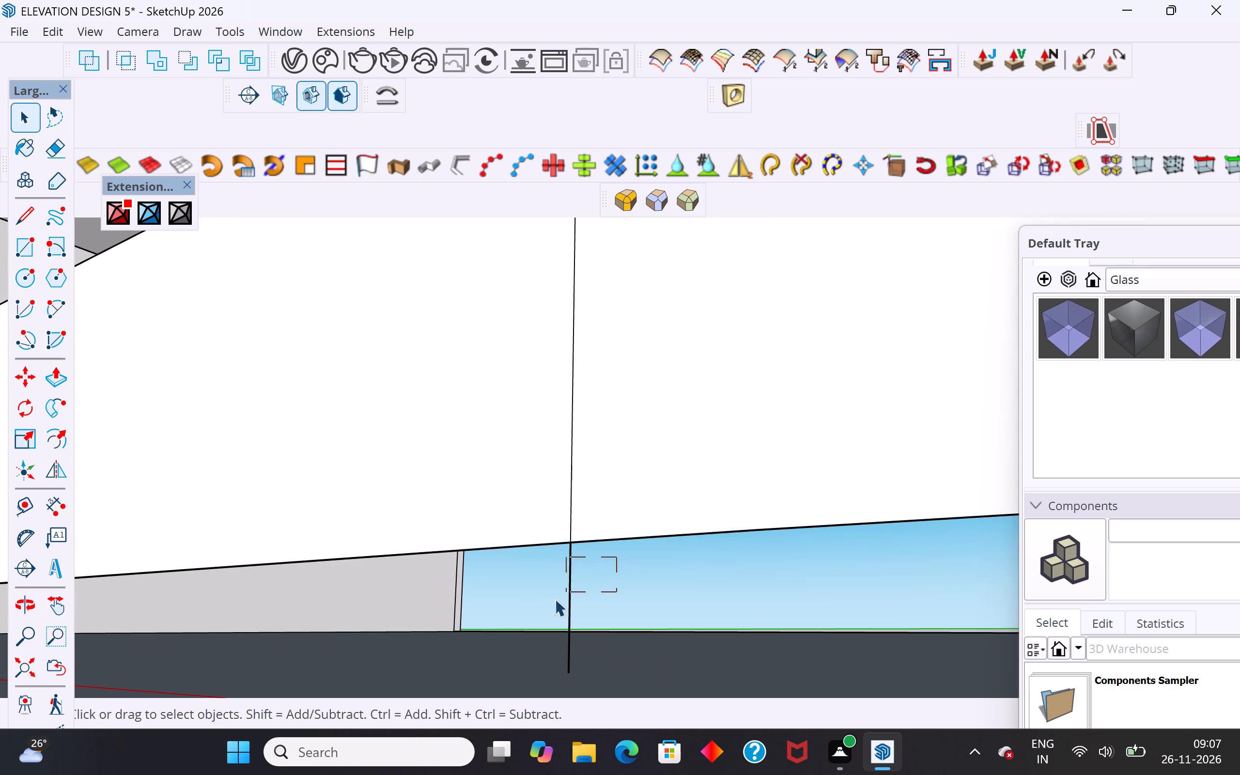
drag(555, 599, 546, 604)
key(Delete)
Delete the remaining short stray vertical edge hanging below the flat window wall's bottom edge.
scroll(567, 593, down, 7)
middle_drag(353, 601, 572, 618)
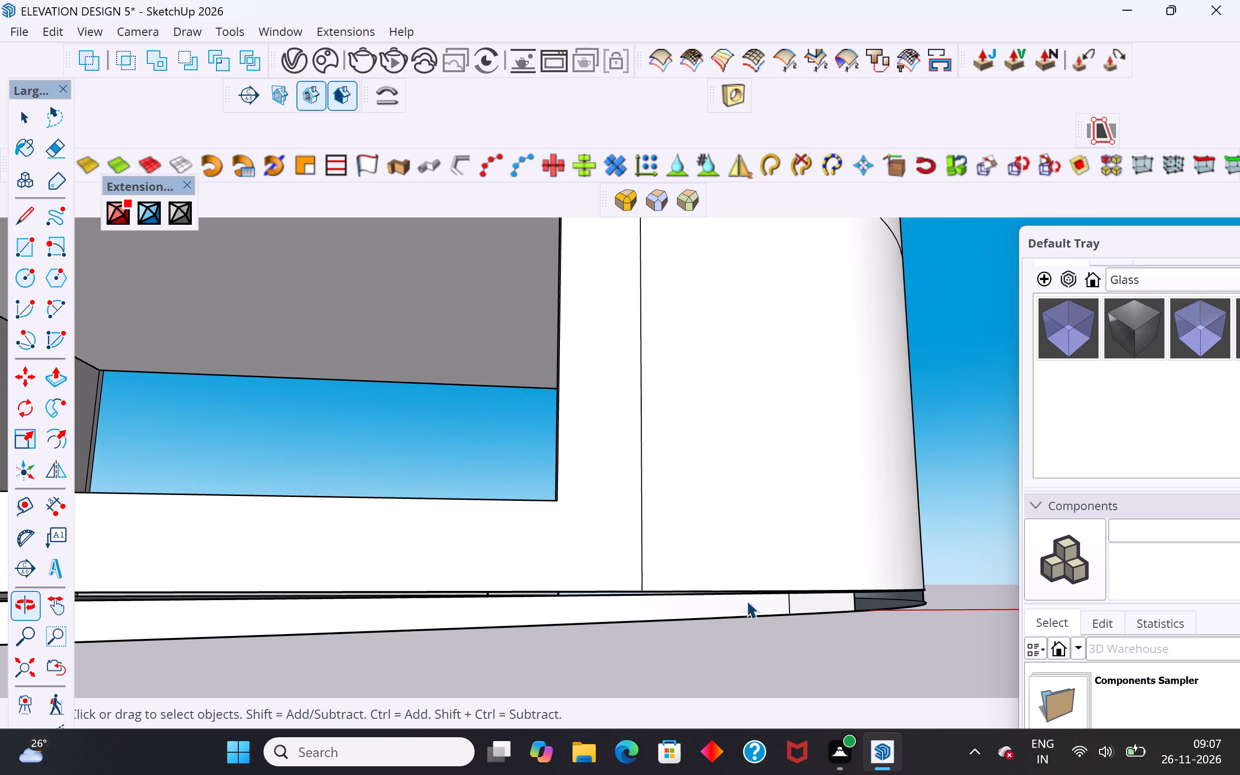
scroll(778, 597, up, 3)
middle_drag(799, 610, 807, 677)
scroll(464, 662, up, 12)
middle_drag(381, 556, 398, 483)
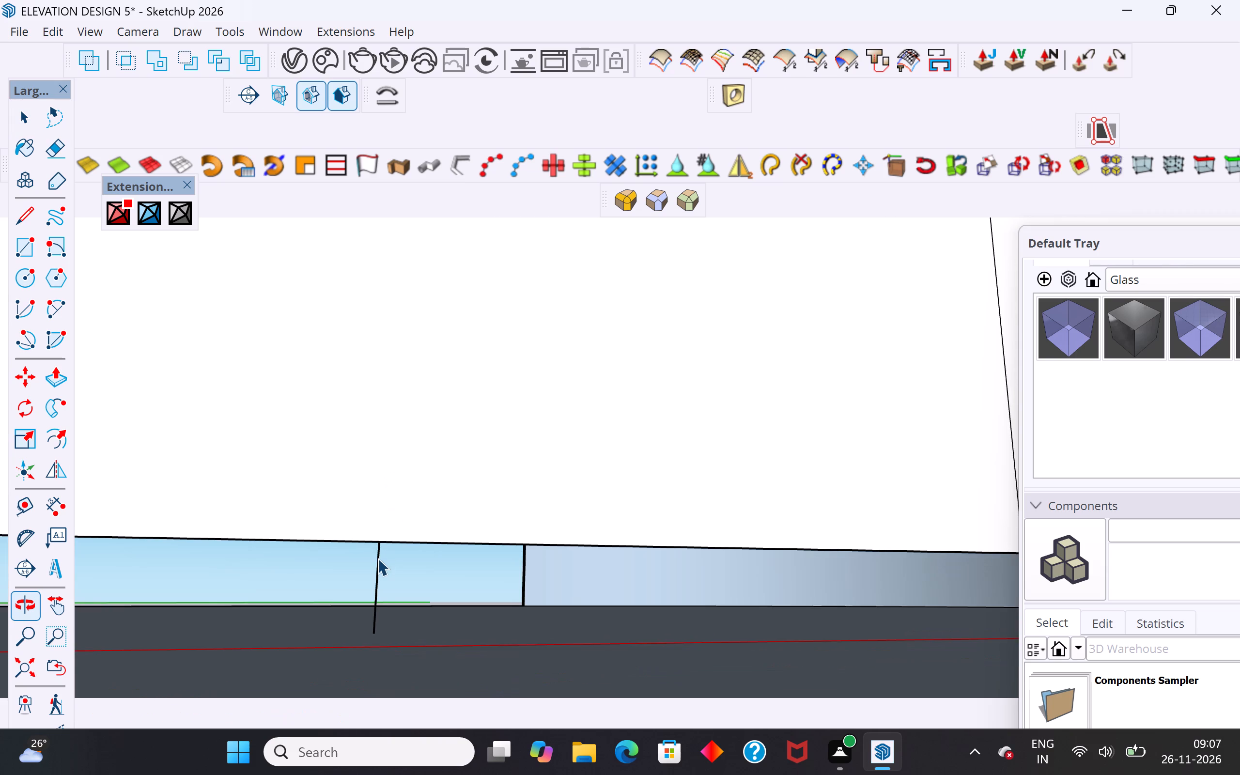
scroll(377, 558, up, 1)
drag(392, 552, 364, 570)
key(Delete)
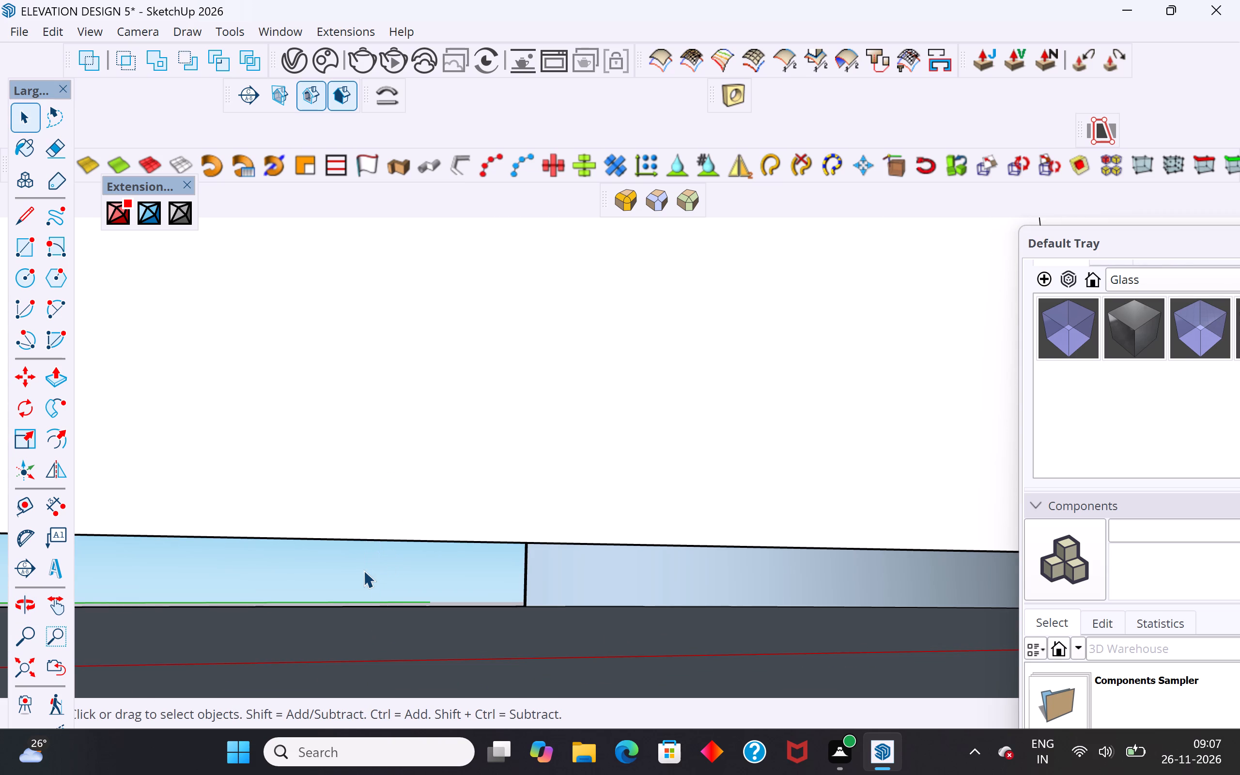
scroll(404, 611, down, 5)
middle_drag(681, 414, 626, 495)
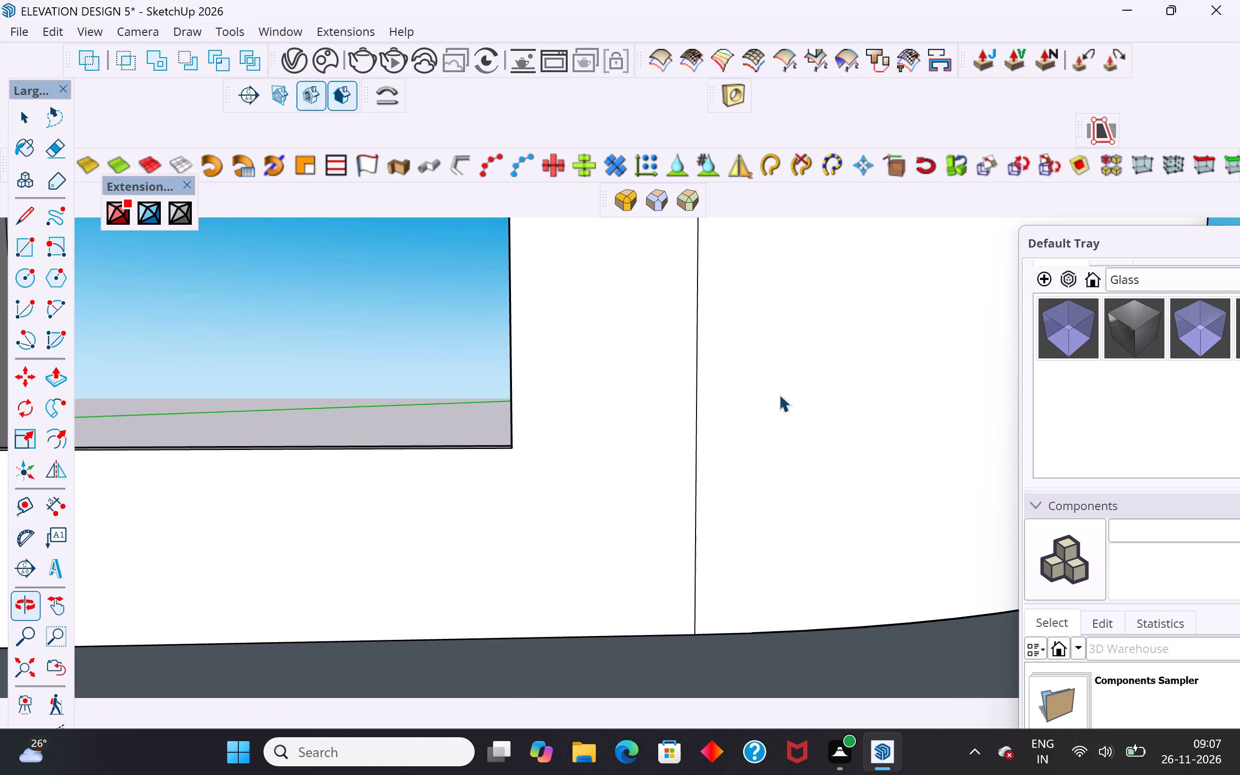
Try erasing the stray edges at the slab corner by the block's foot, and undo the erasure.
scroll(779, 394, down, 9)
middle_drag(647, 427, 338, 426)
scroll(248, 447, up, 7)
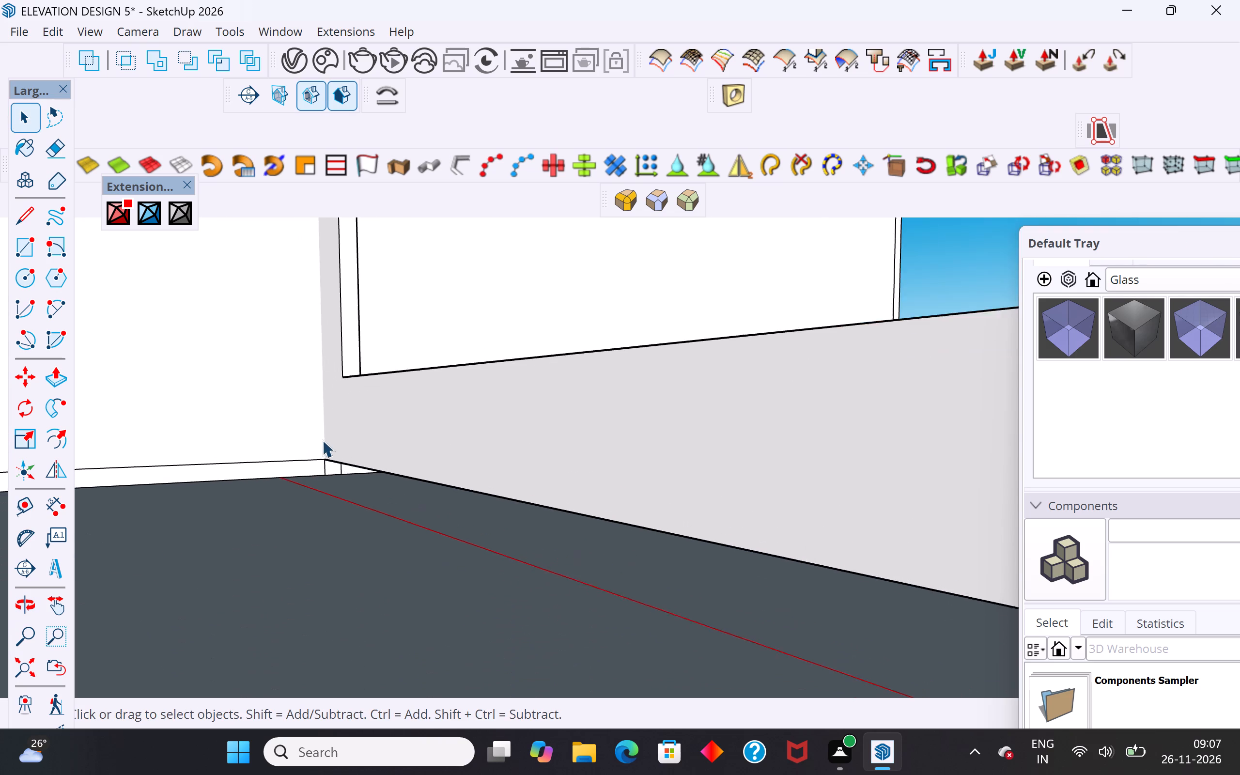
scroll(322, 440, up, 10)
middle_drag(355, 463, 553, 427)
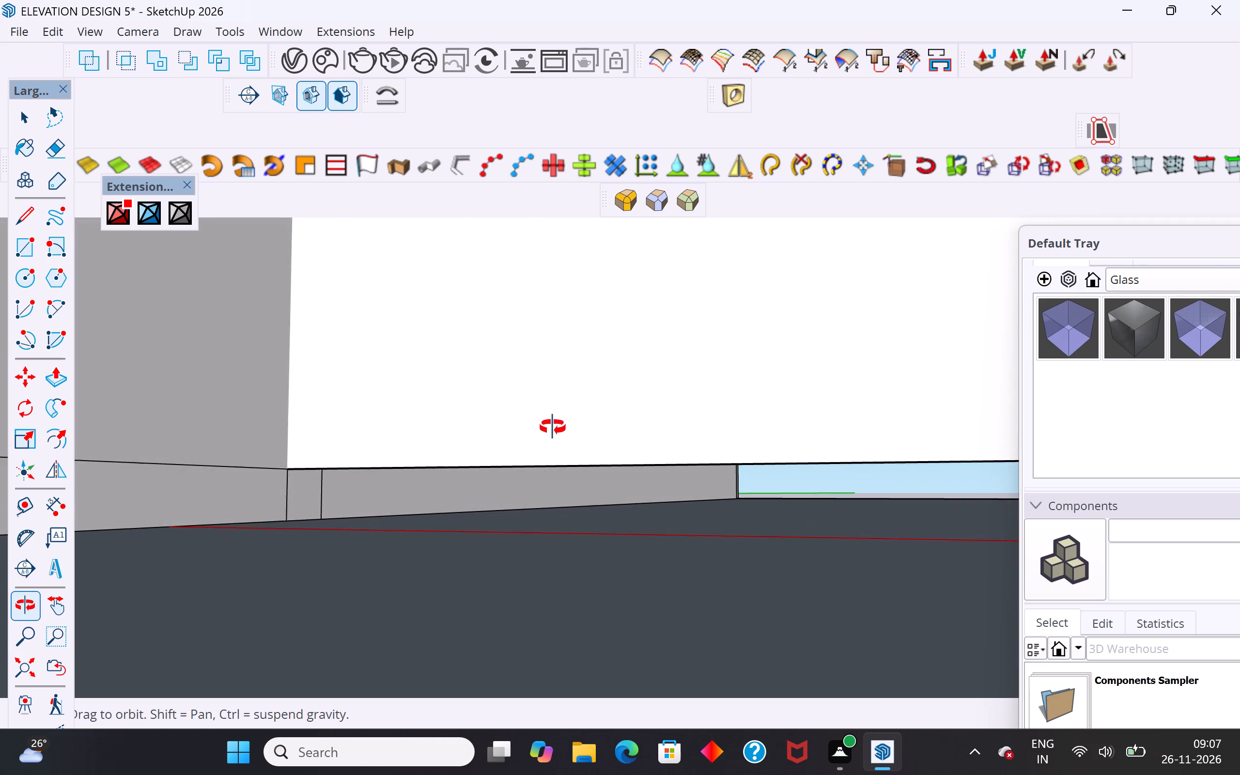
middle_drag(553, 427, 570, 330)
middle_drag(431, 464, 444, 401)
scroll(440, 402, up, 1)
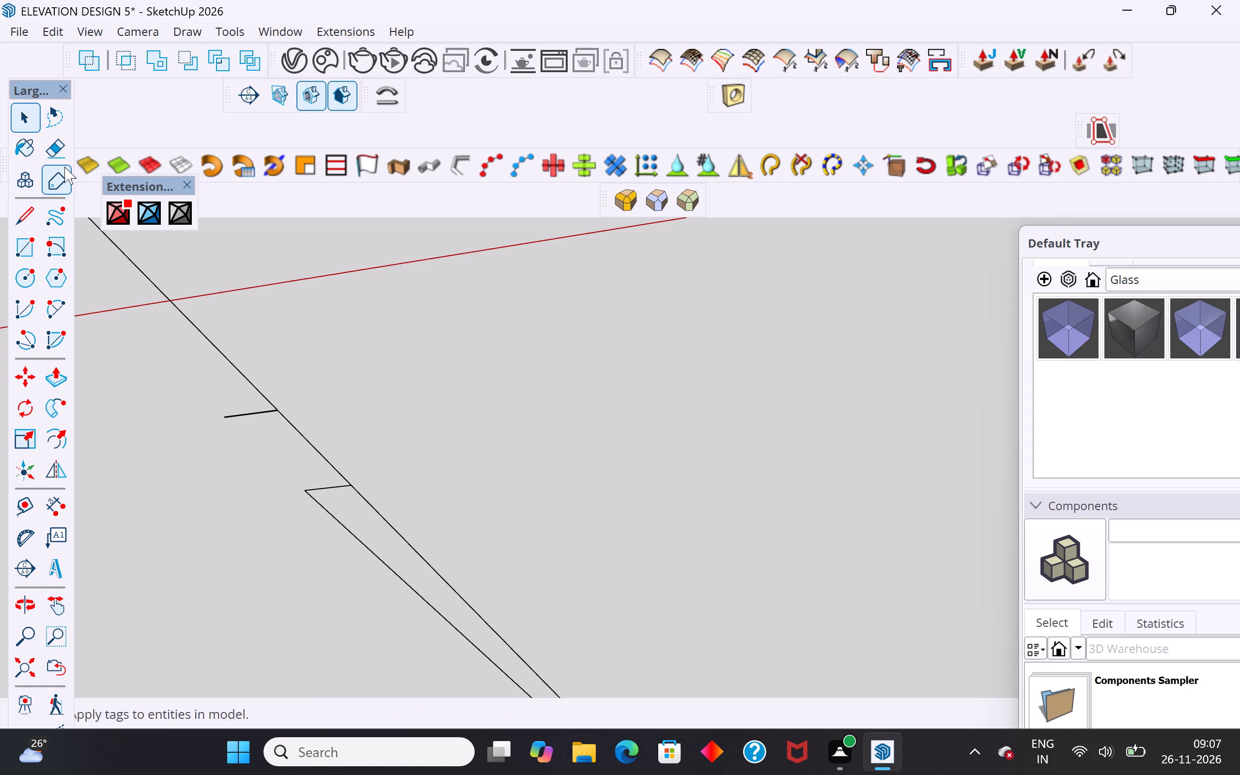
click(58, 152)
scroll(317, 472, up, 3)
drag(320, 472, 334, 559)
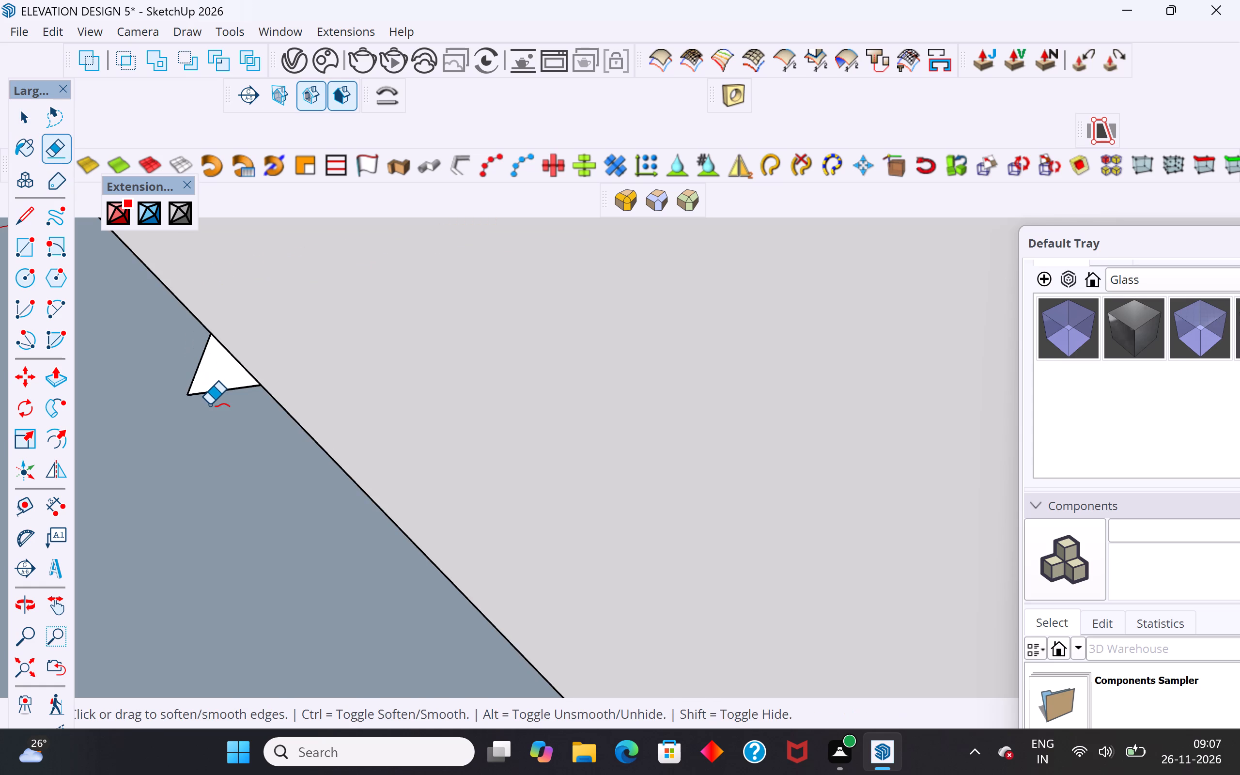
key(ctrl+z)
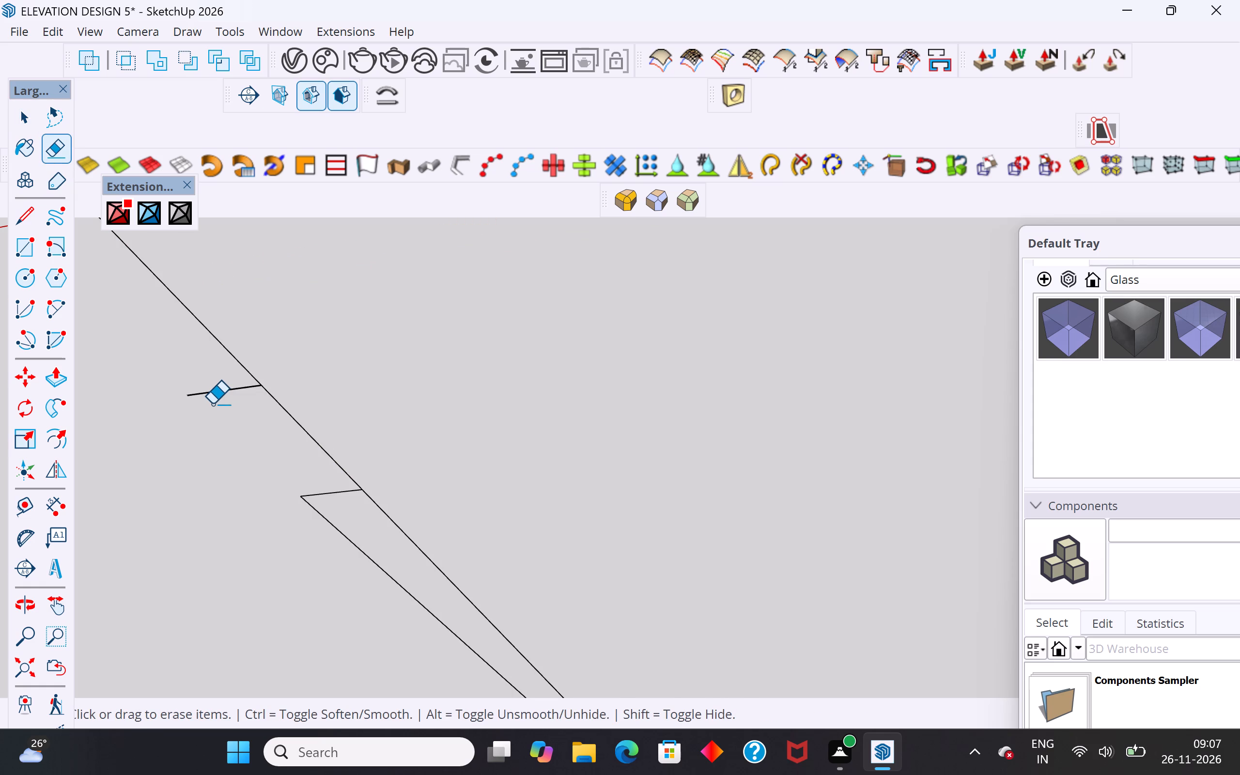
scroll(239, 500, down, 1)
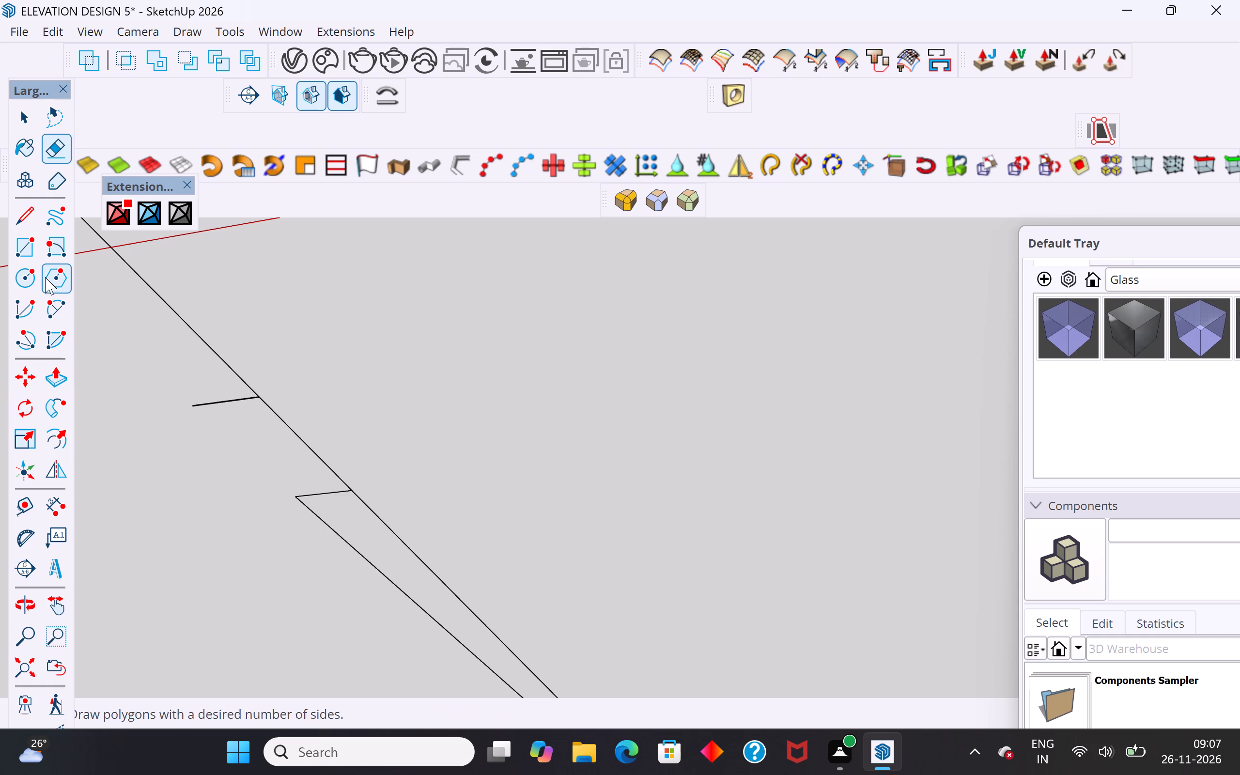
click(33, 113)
Delete the stray curved edge along the top of the base slab's rim below the rounded wall.
scroll(174, 438, down, 18)
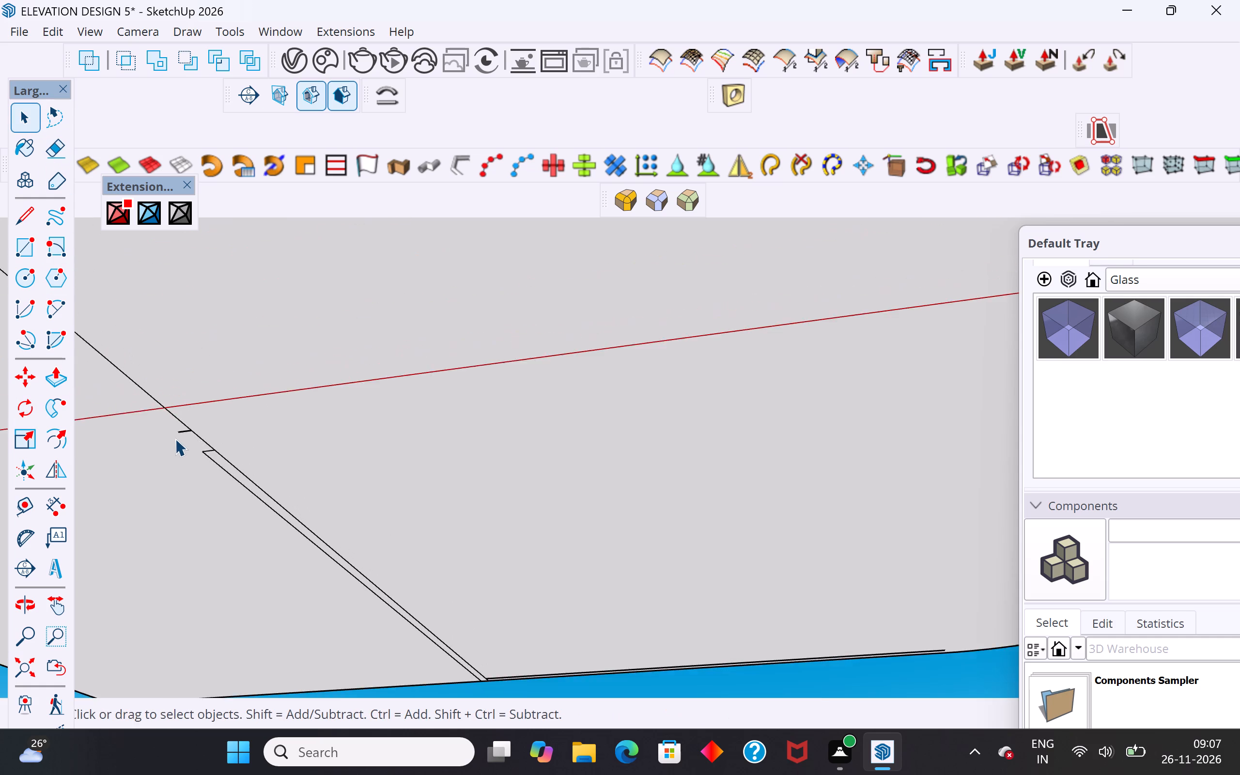
scroll(175, 438, down, 13)
middle_drag(467, 453, 470, 630)
click(822, 392)
middle_drag(742, 519, 731, 548)
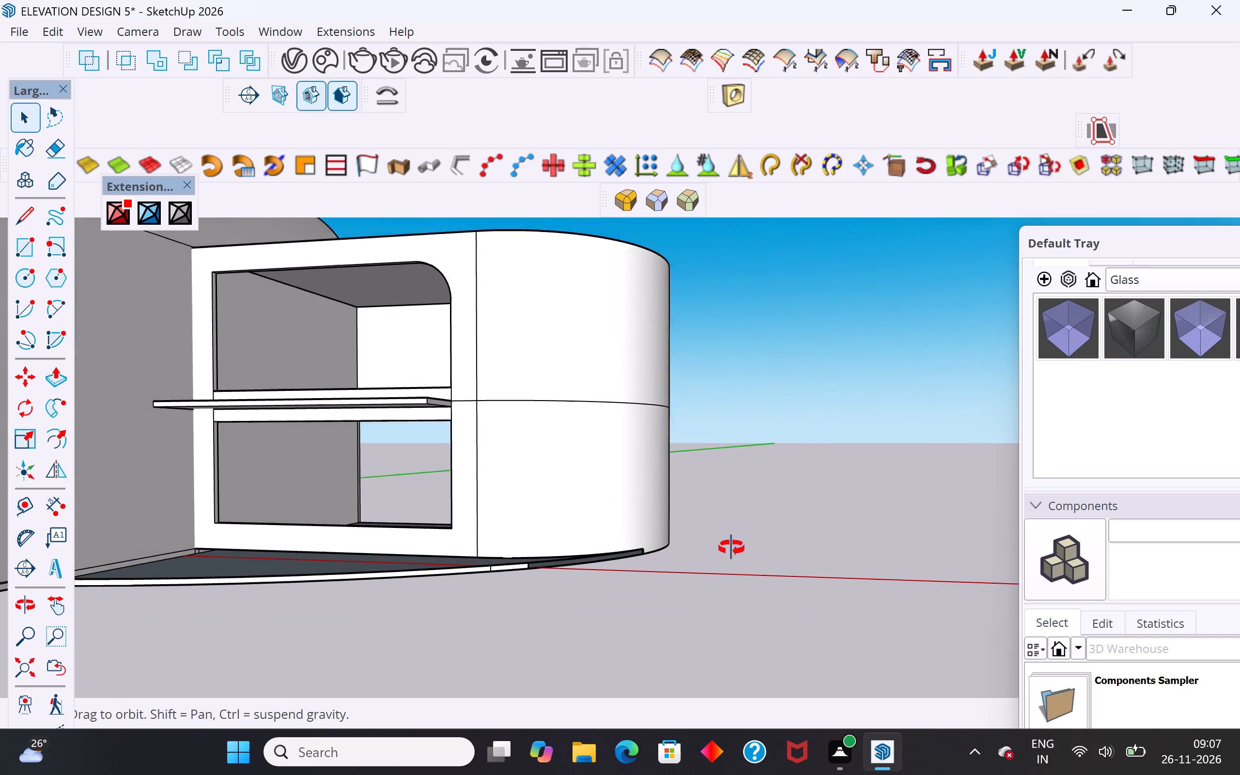
middle_drag(731, 548, 728, 561)
scroll(436, 639, down, 1)
scroll(444, 632, up, 1)
scroll(532, 595, up, 8)
click(558, 573)
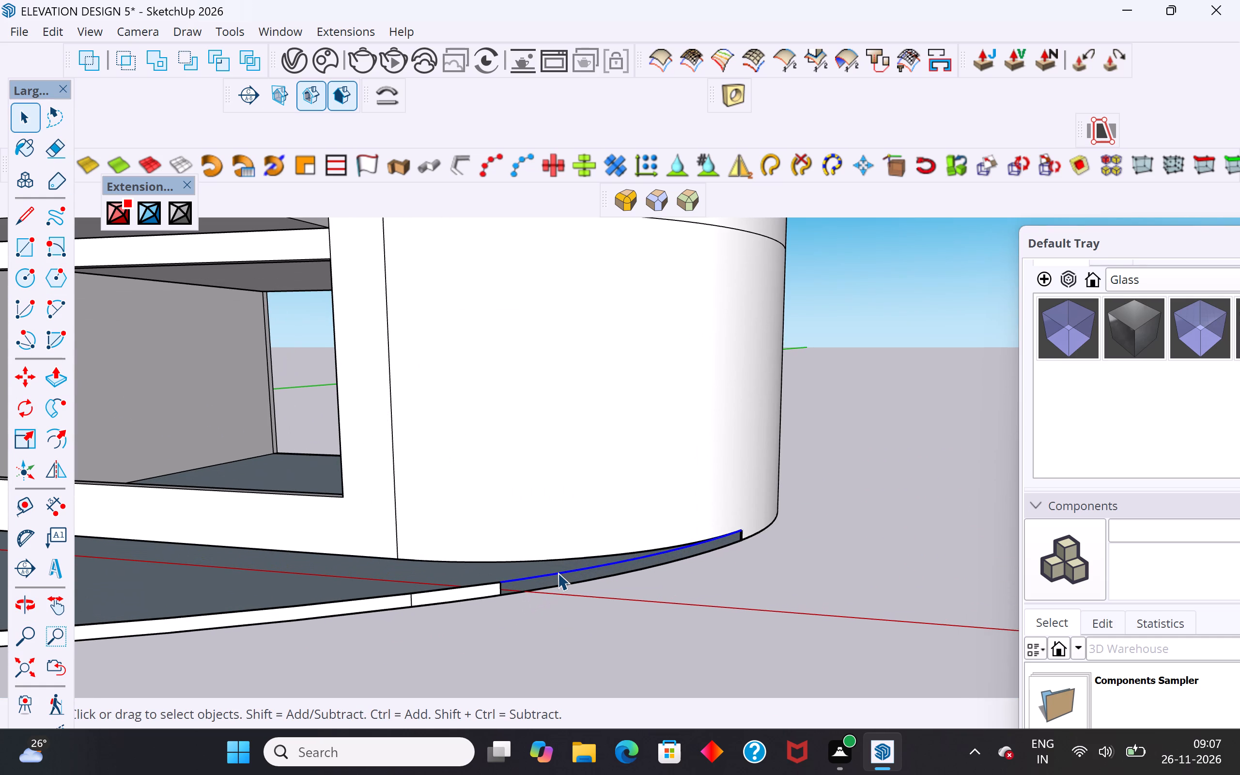
key(Delete)
Delete the short white rim face of the curved slab near the rounded wall, with its leftover top and end edges.
scroll(502, 605, up, 5)
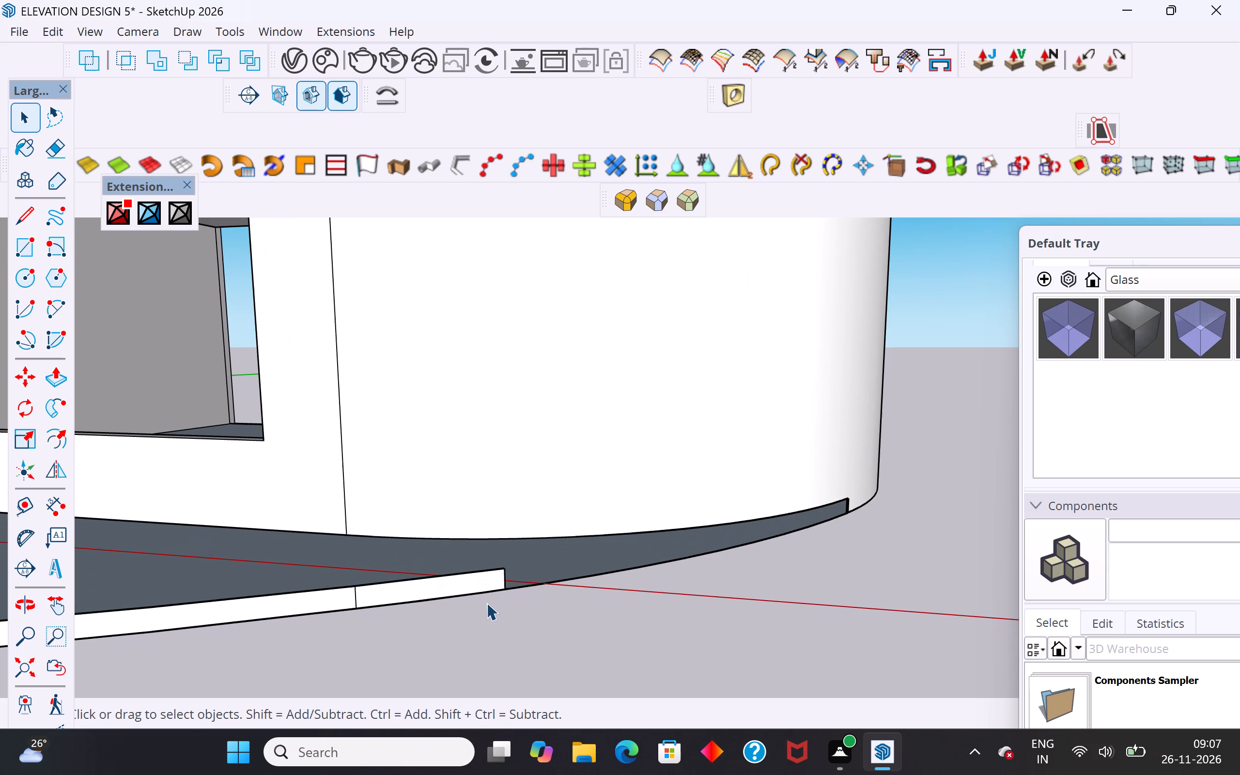
click(456, 591)
key(Delete)
key(Print)
click(755, 38)
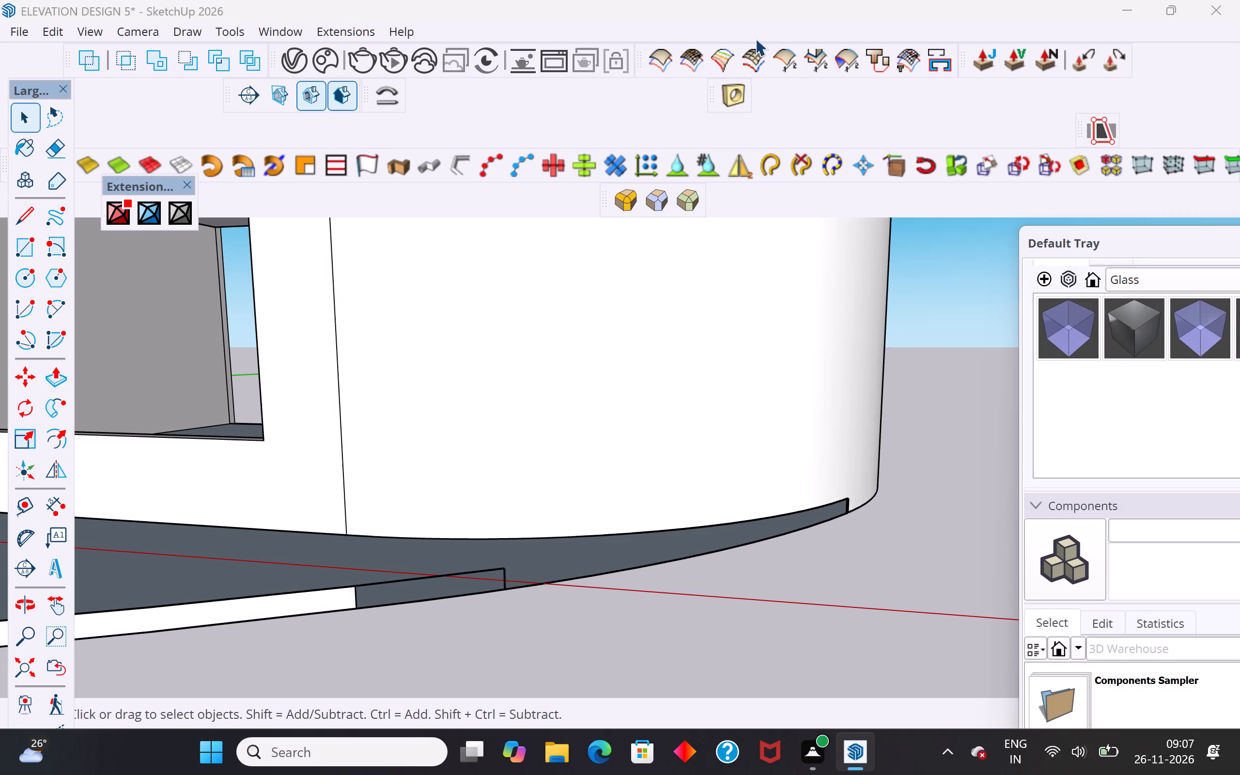
click(458, 574)
key(Delete)
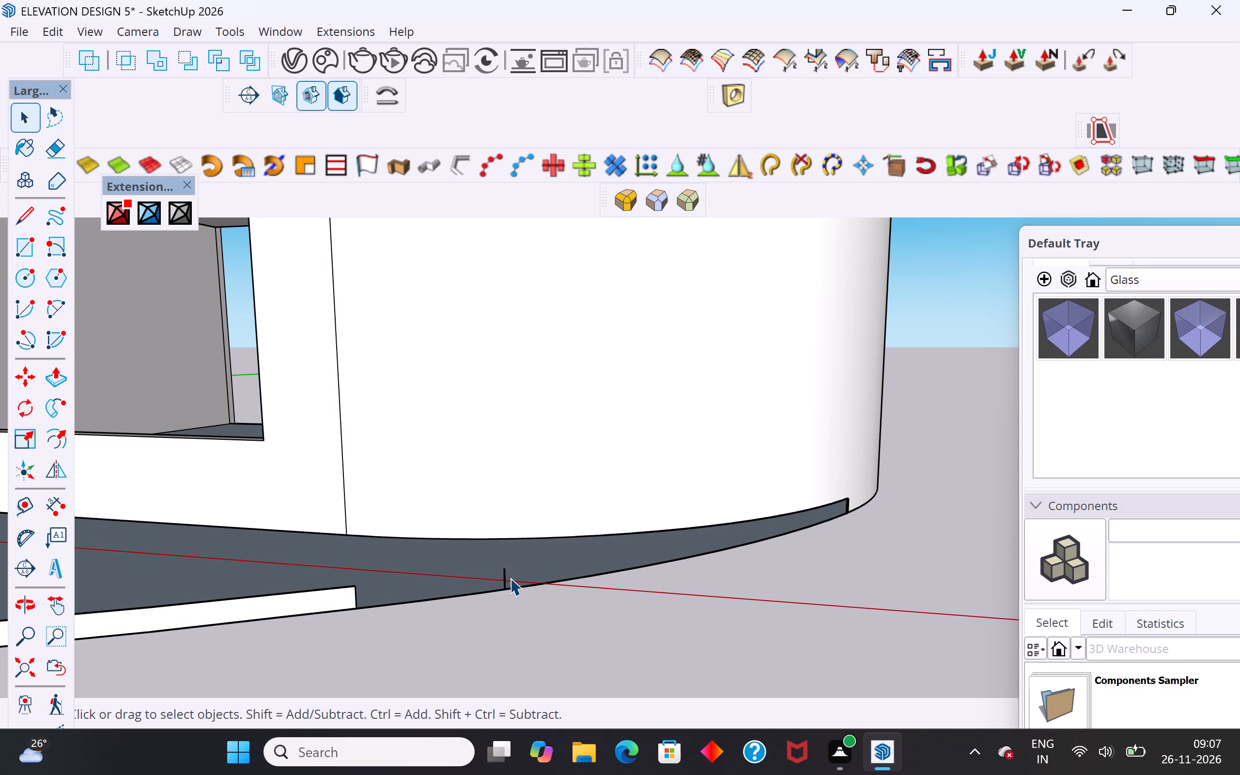
click(503, 578)
key(Delete)
Delete the remaining long white rim face of the curved slab, with its leftover top edge and vertical end edge.
click(341, 599)
key(Delete)
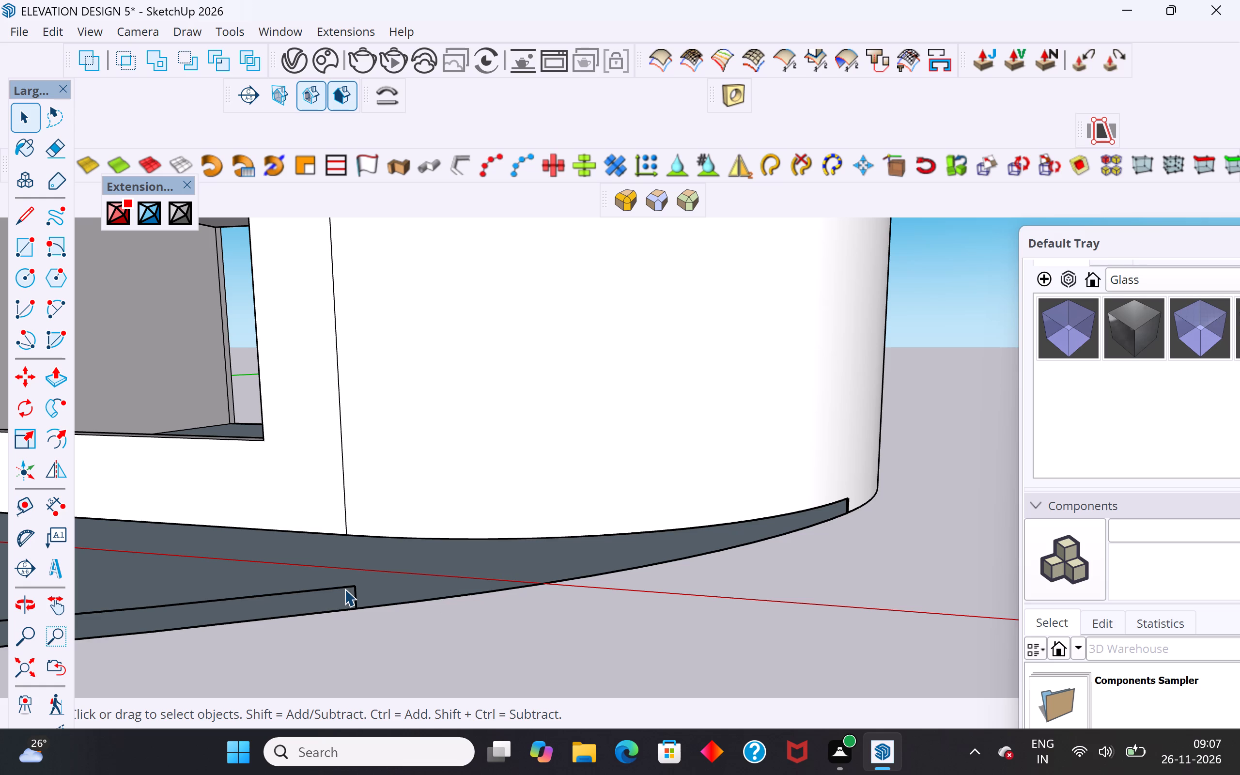
click(344, 589)
key(Delete)
click(354, 596)
key(Delete)
Push/Pull the curved base slab face upward to meet the bottom of the rounded wall.
scroll(756, 546, down, 4)
middle_drag(822, 518, 745, 532)
middle_drag(753, 533, 837, 418)
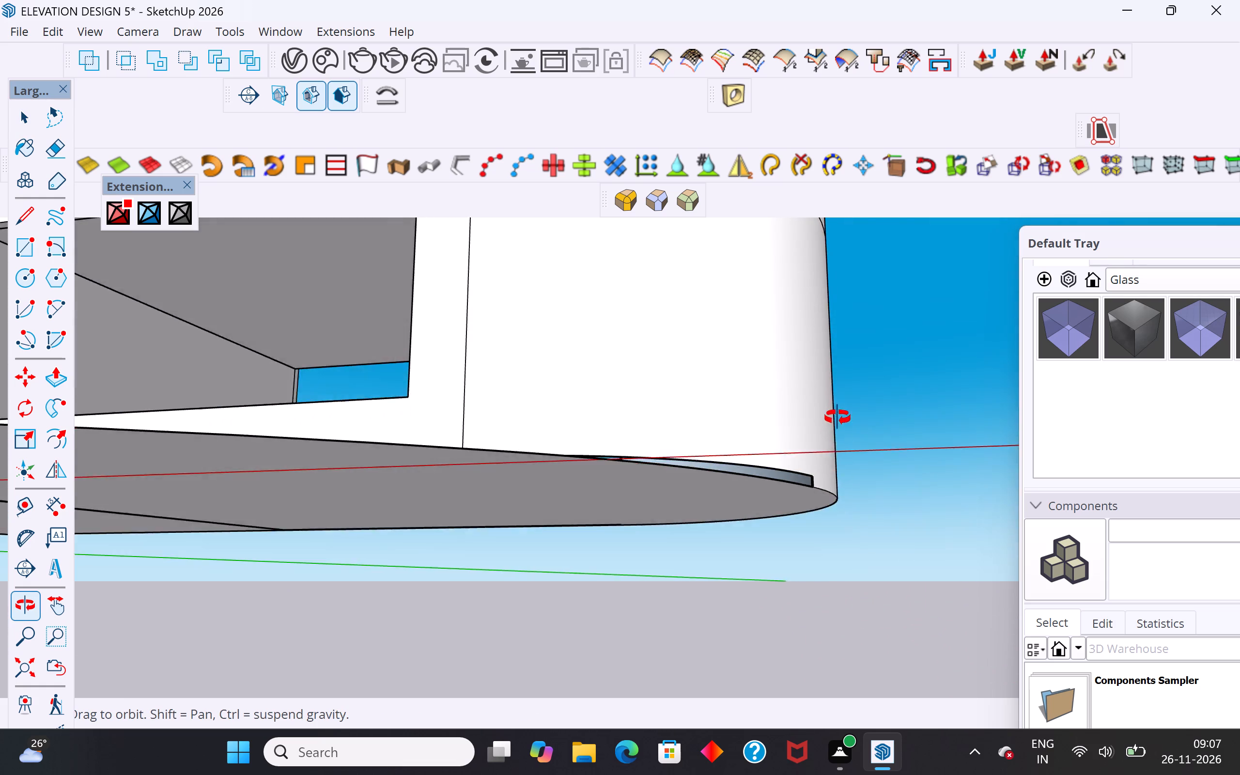
middle_drag(837, 418, 755, 591)
scroll(816, 535, down, 6)
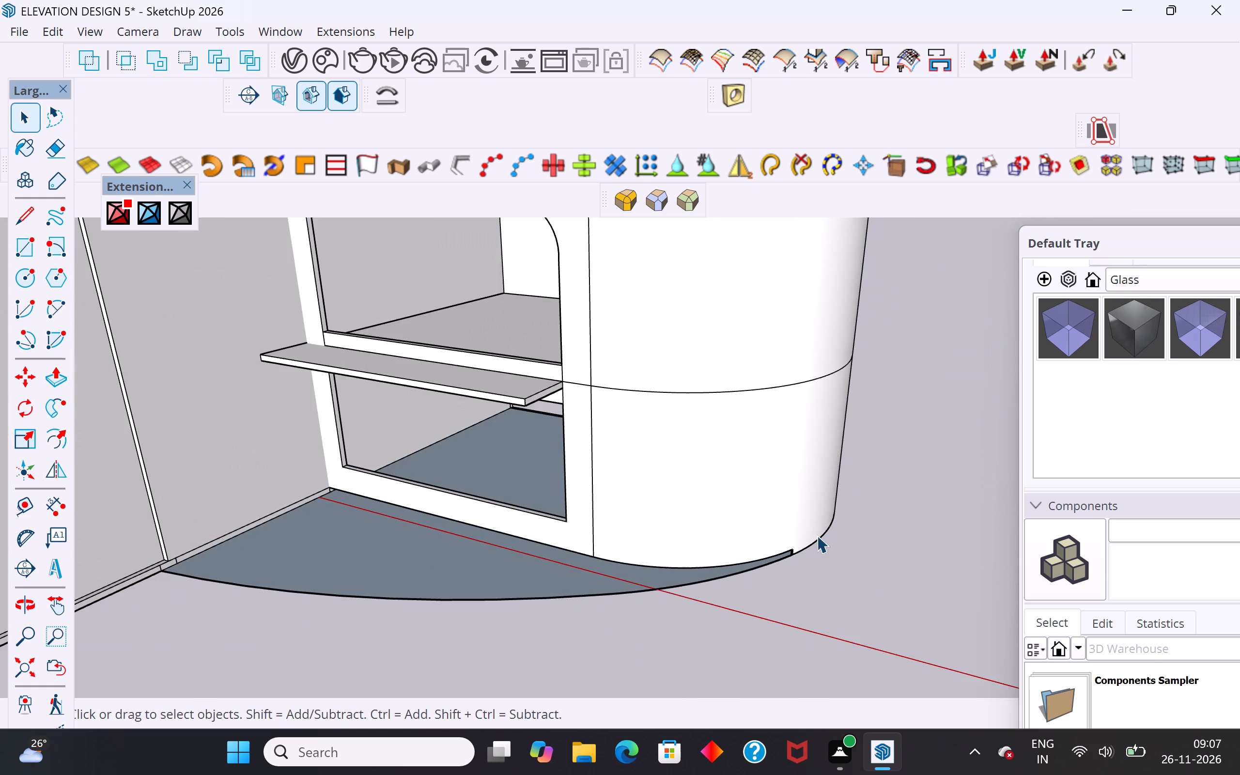
scroll(817, 535, down, 5)
scroll(447, 573, up, 9)
click(646, 501)
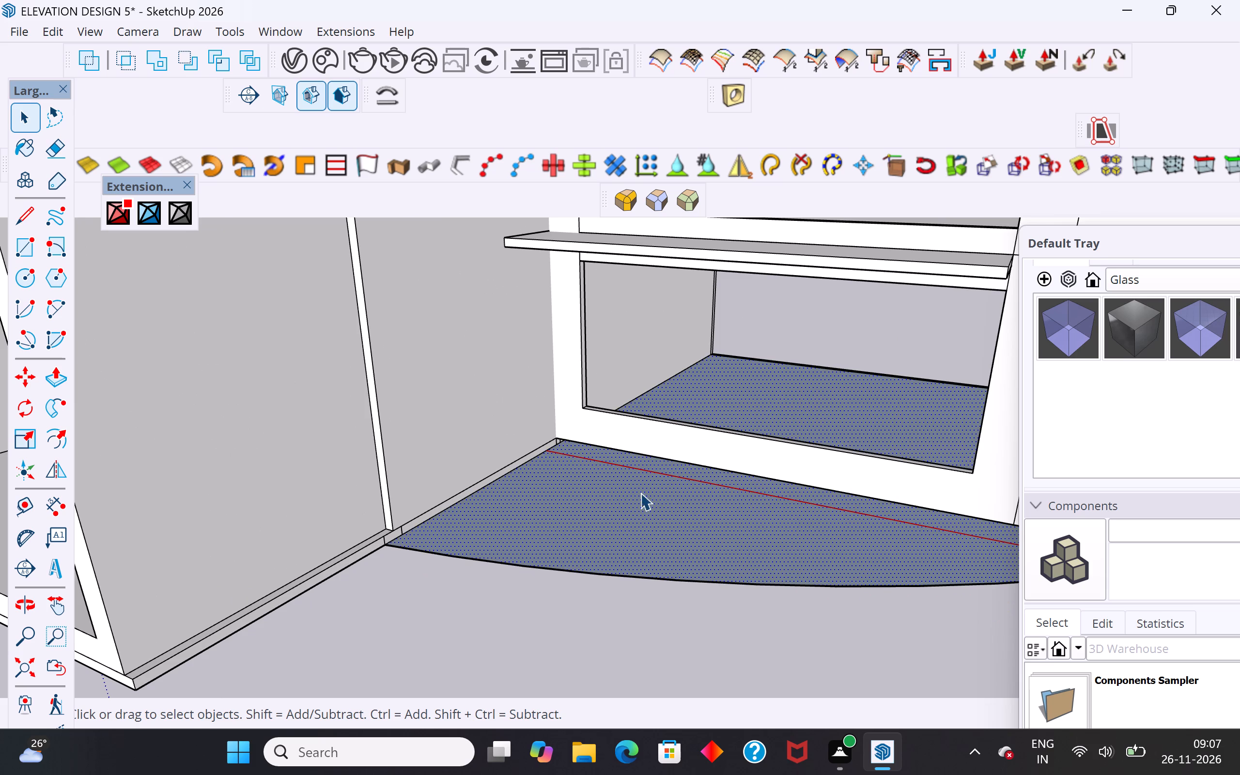
scroll(345, 459, down, 5)
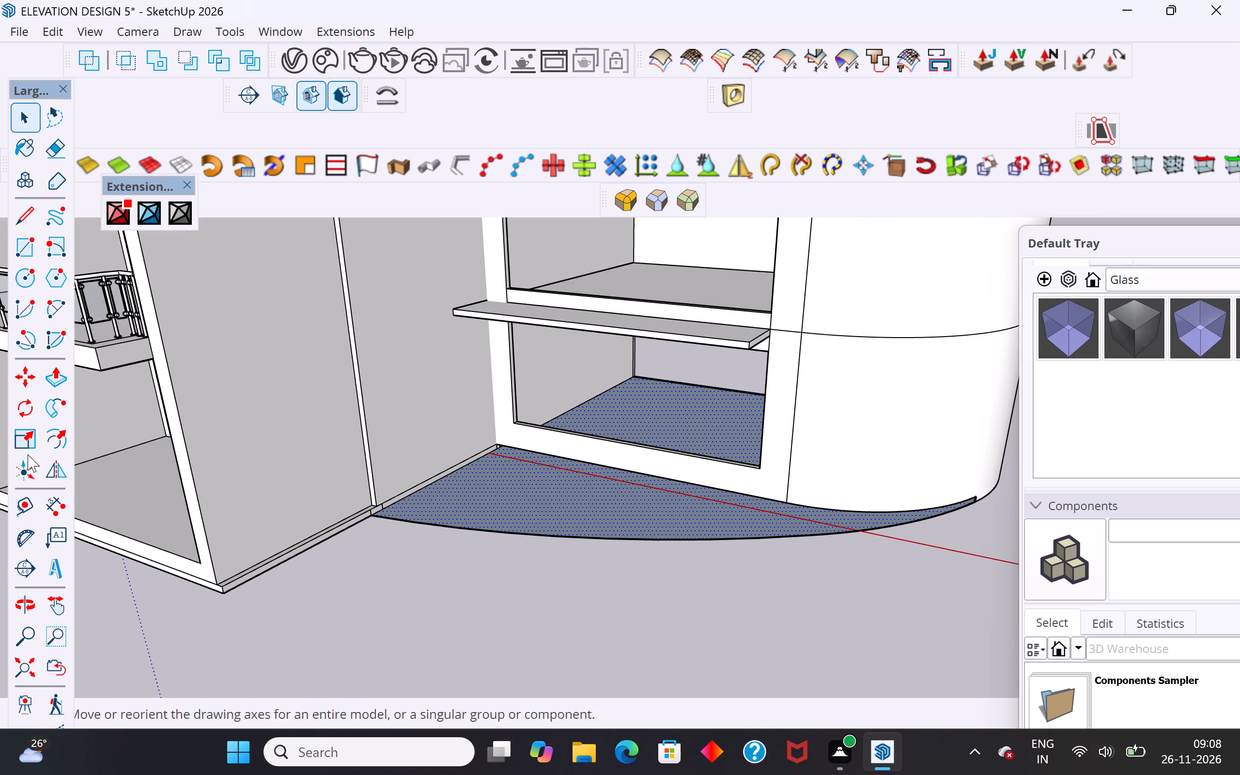
click(58, 387)
scroll(1152, 540, up, 2)
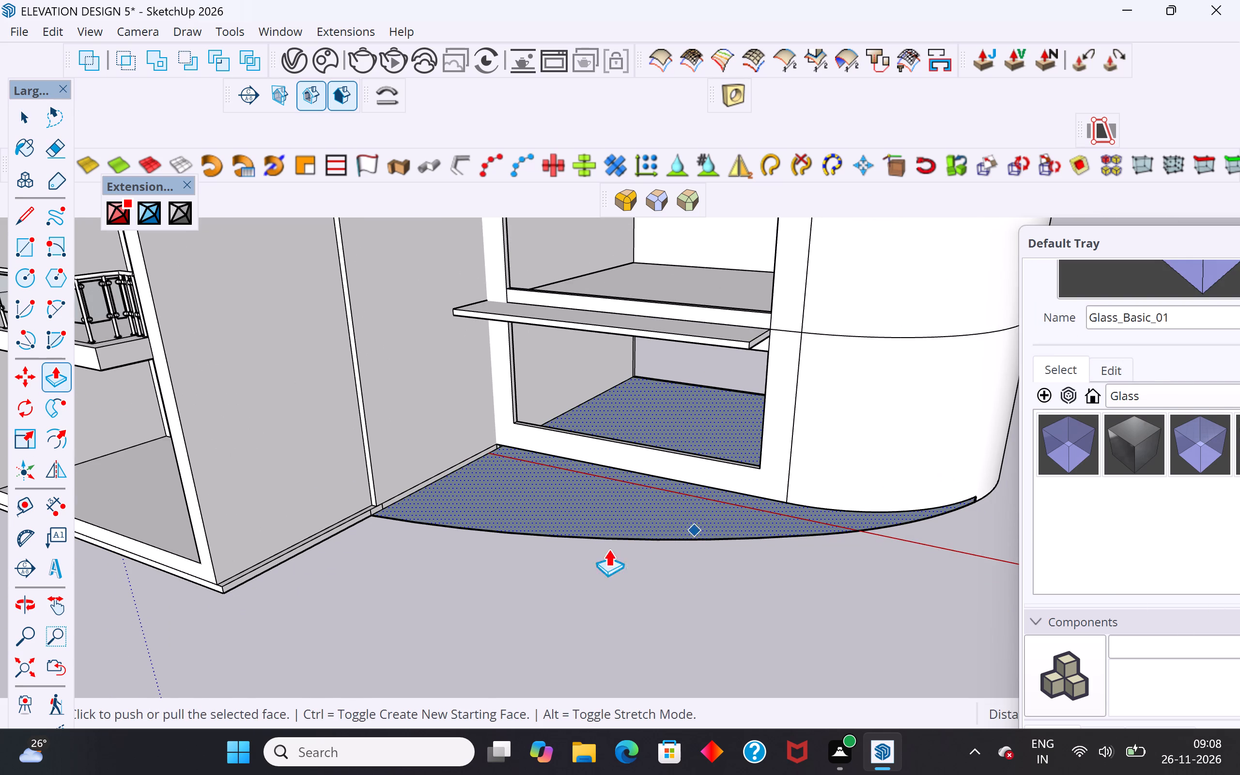
scroll(916, 517, up, 3)
scroll(427, 465, down, 6)
scroll(774, 497, up, 6)
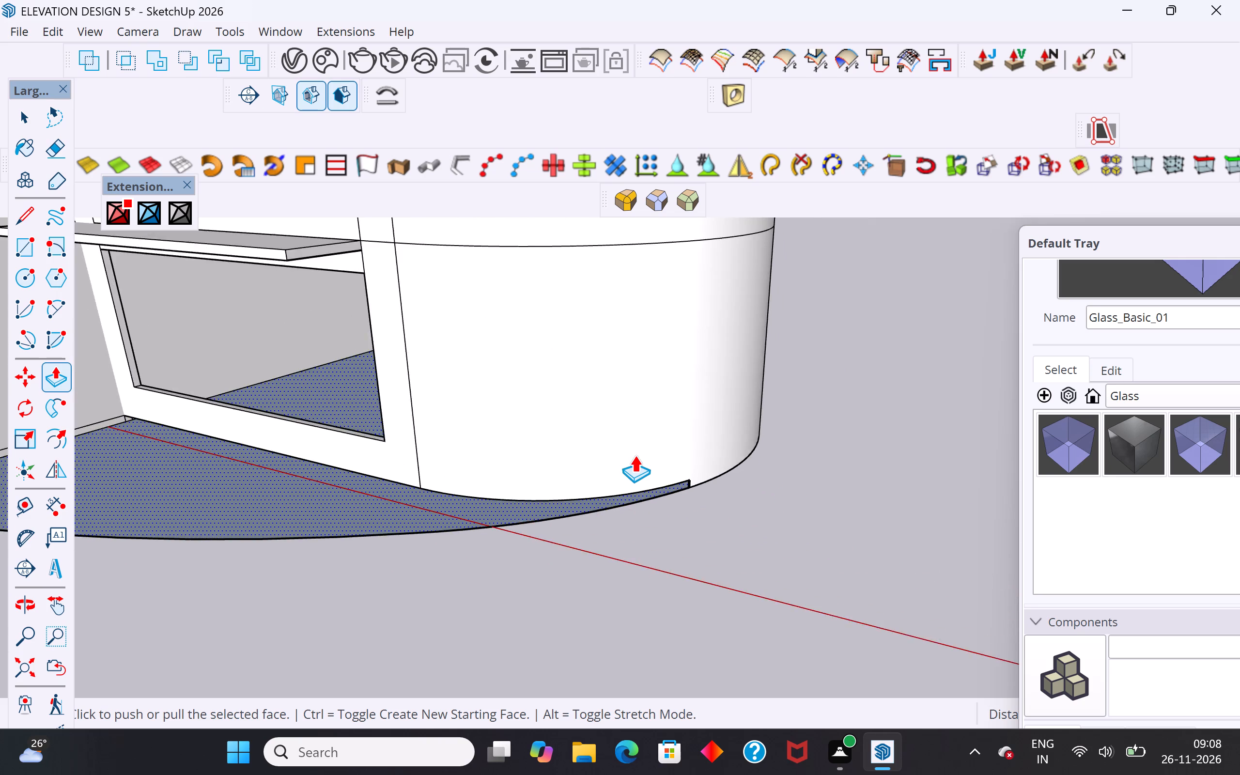
scroll(635, 455, up, 7)
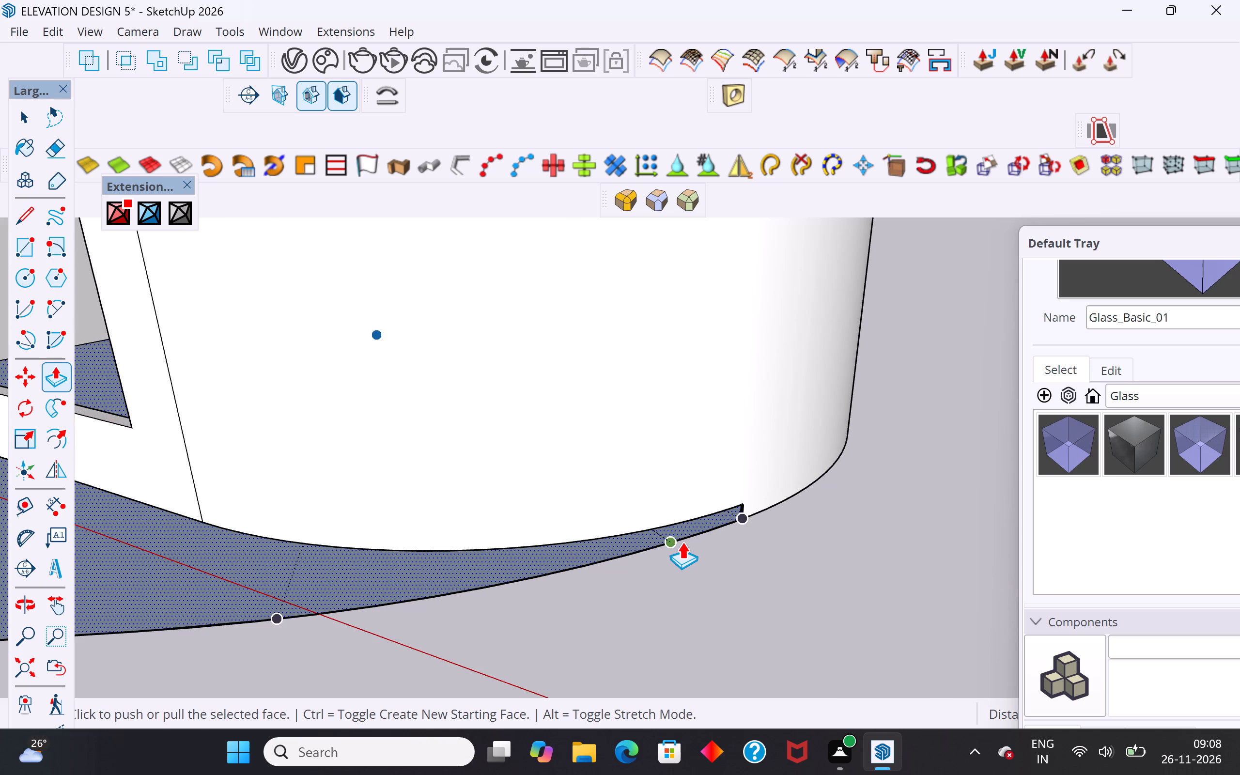
click(682, 542)
click(684, 526)
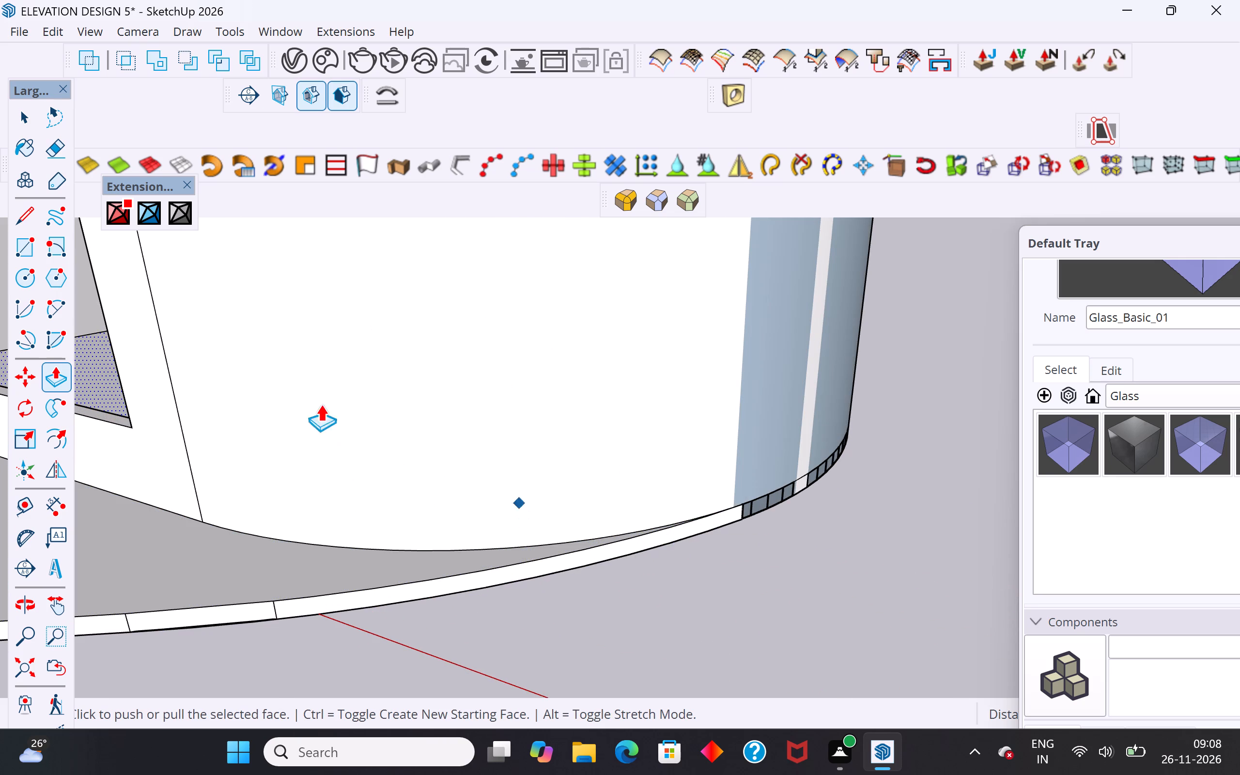
Reverse the face of the side block's lower rounded wall above the slab rim.
click(18, 114)
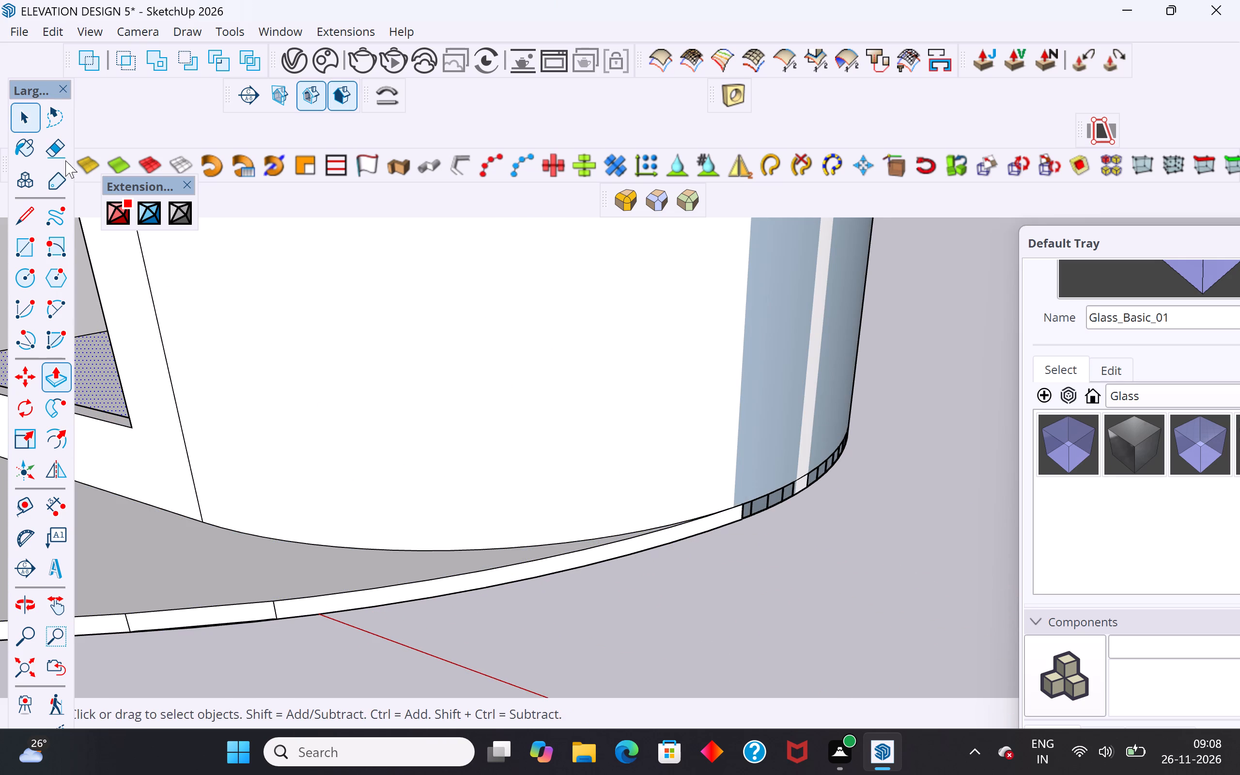
click(831, 611)
middle_drag(908, 471, 520, 365)
click(577, 568)
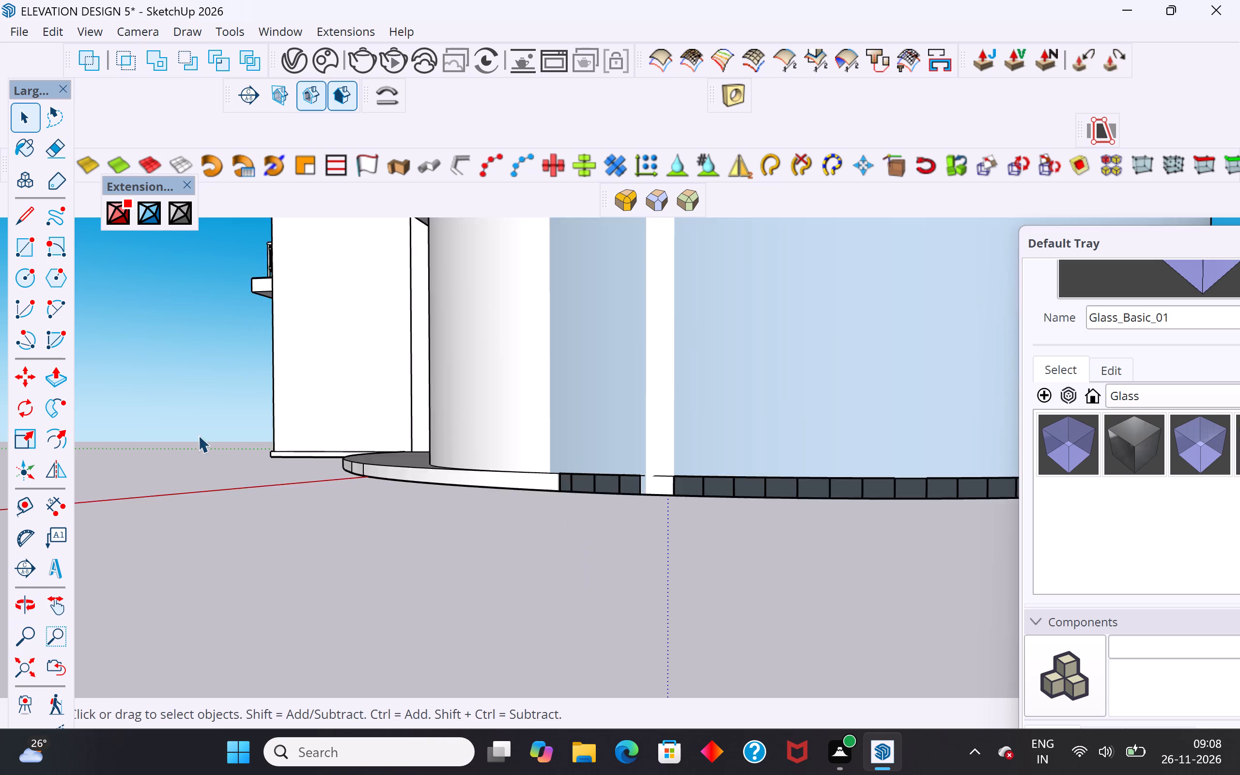
scroll(193, 435, down, 5)
middle_drag(348, 447, 351, 521)
scroll(372, 444, up, 13)
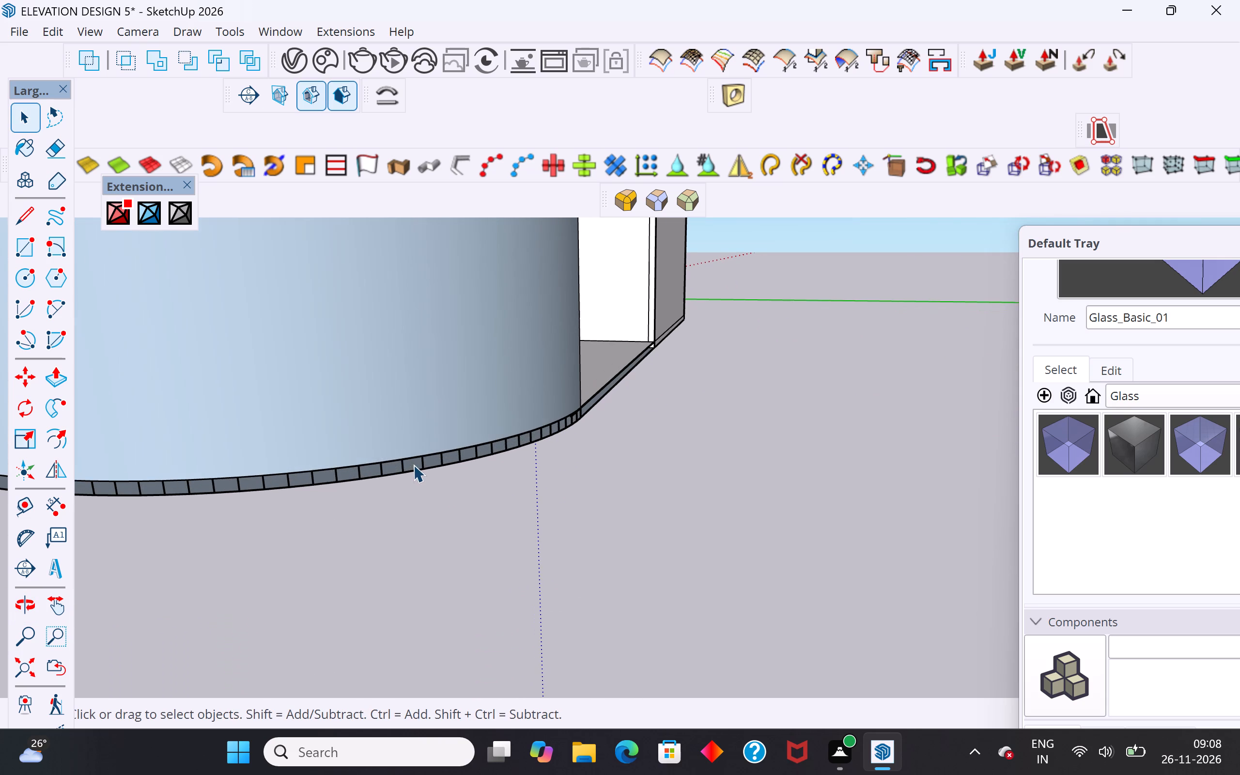
double_click(500, 539)
click(498, 399)
right_click(498, 399)
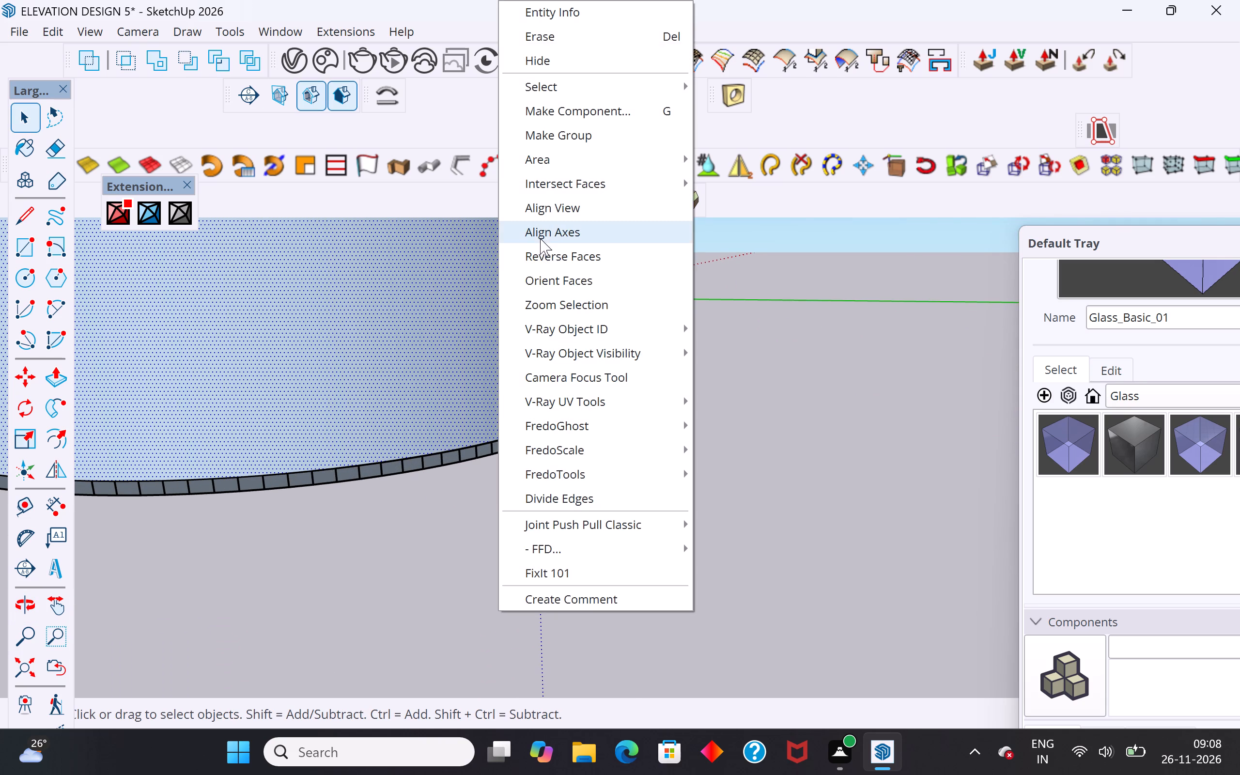
click(564, 255)
Hide the lower-storey rounded wall face of the side block above the raised slab.
middle_drag(812, 395, 541, 403)
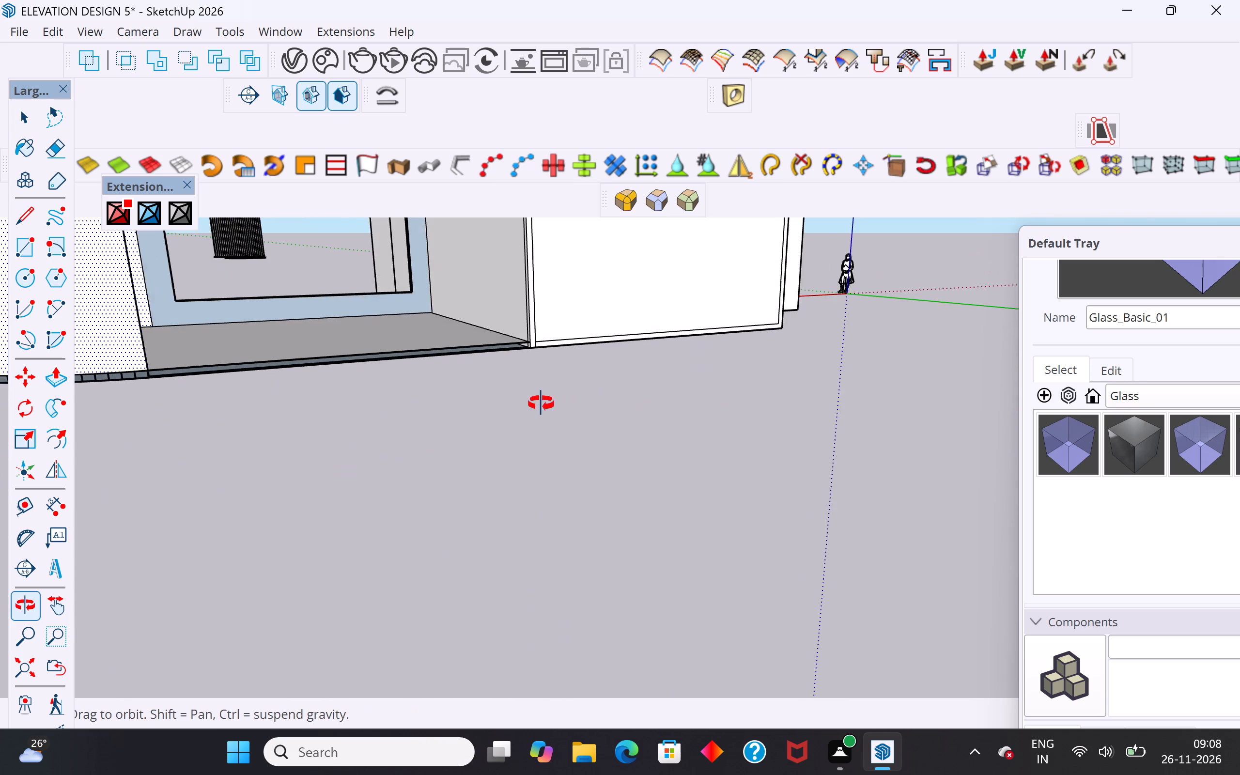
middle_drag(541, 403, 544, 408)
scroll(576, 430, up, 1)
scroll(641, 475, down, 5)
middle_drag(651, 476, 347, 470)
scroll(273, 262, up, 2)
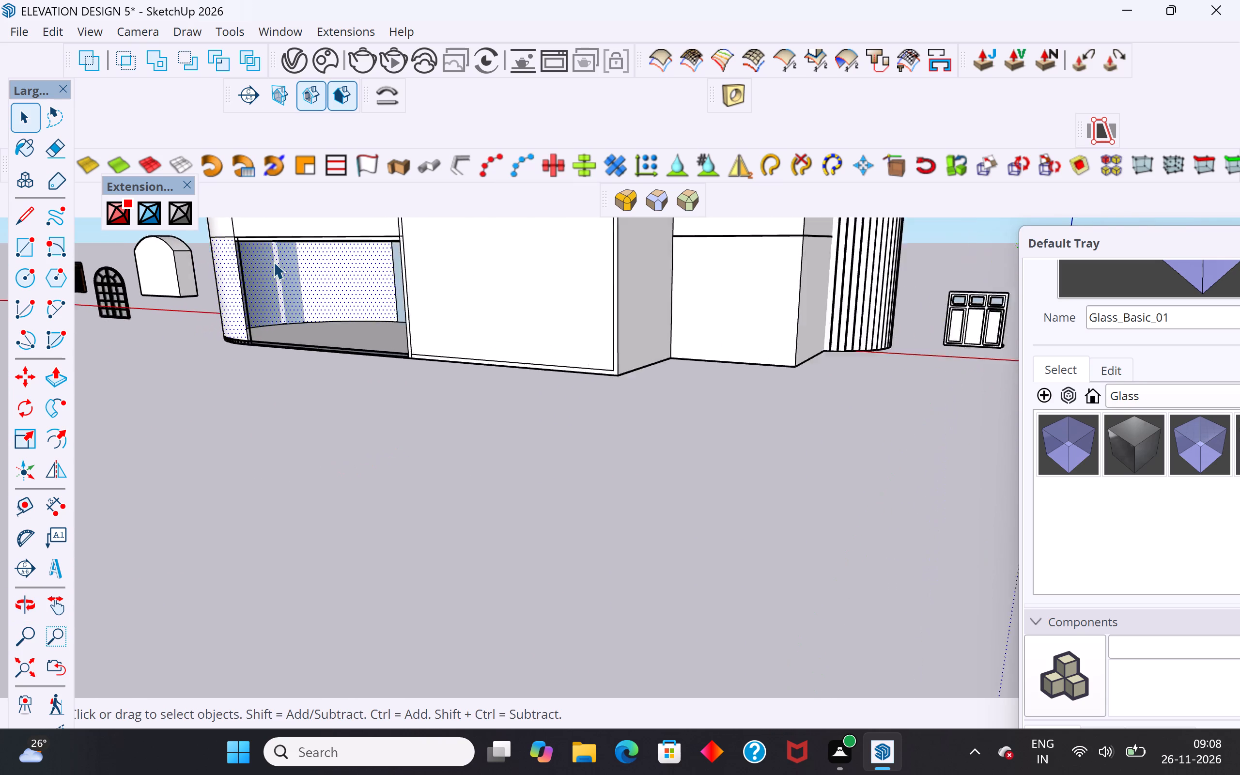
scroll(273, 262, up, 3)
click(252, 496)
scroll(287, 389, up, 2)
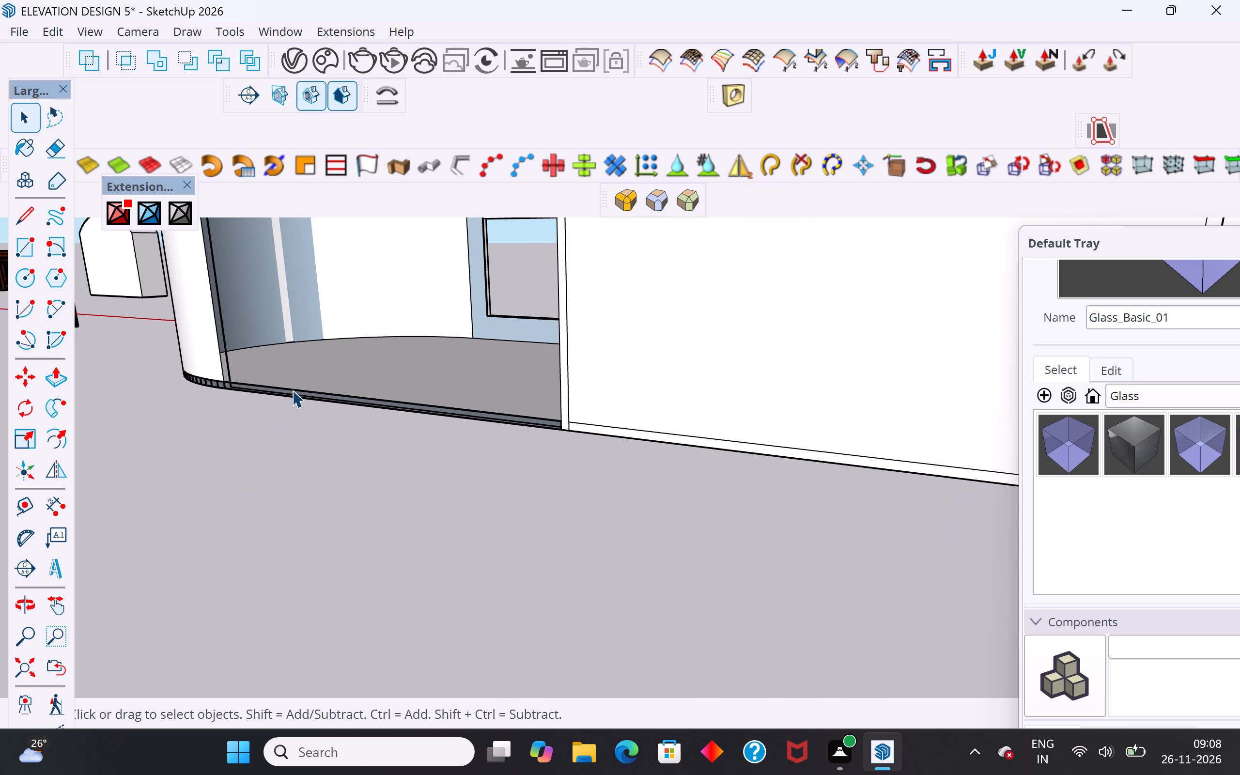
scroll(292, 390, up, 1)
scroll(484, 407, up, 8)
middle_drag(671, 475, 943, 528)
scroll(549, 396, down, 6)
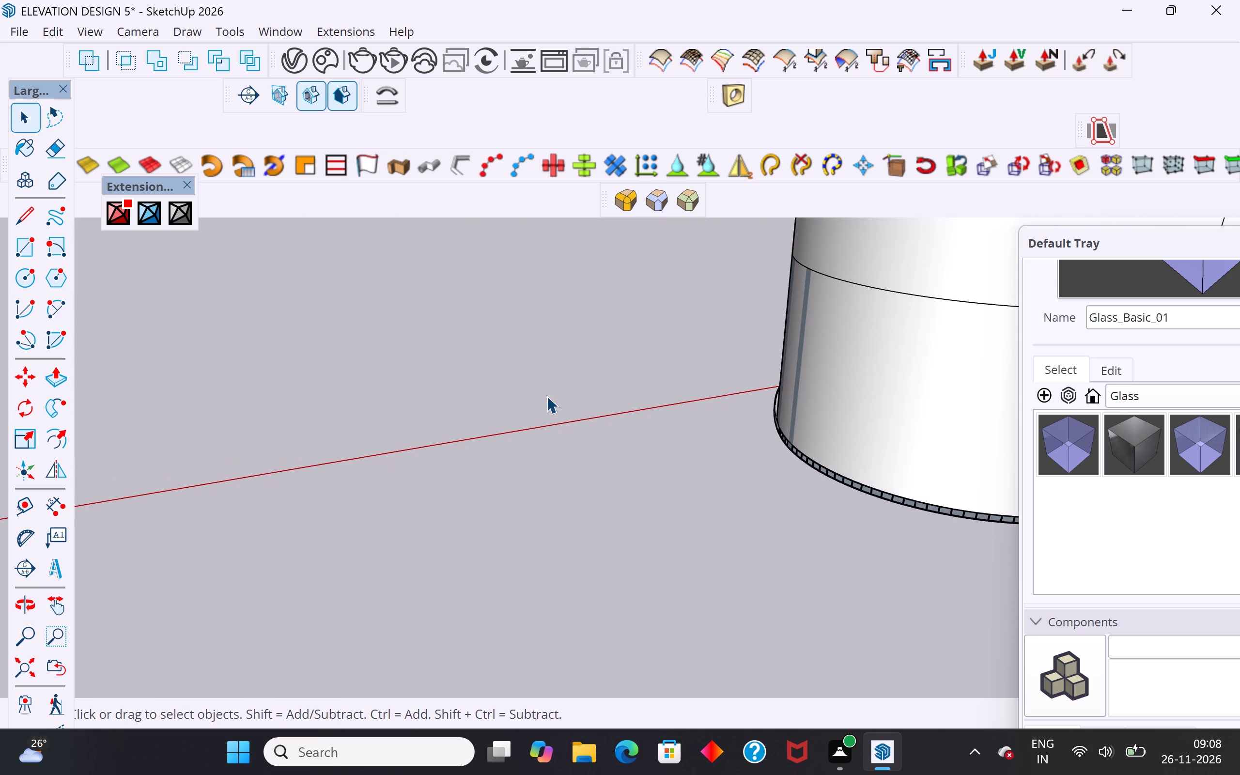
scroll(546, 396, down, 3)
middle_drag(388, 557, 954, 566)
scroll(665, 357, up, 6)
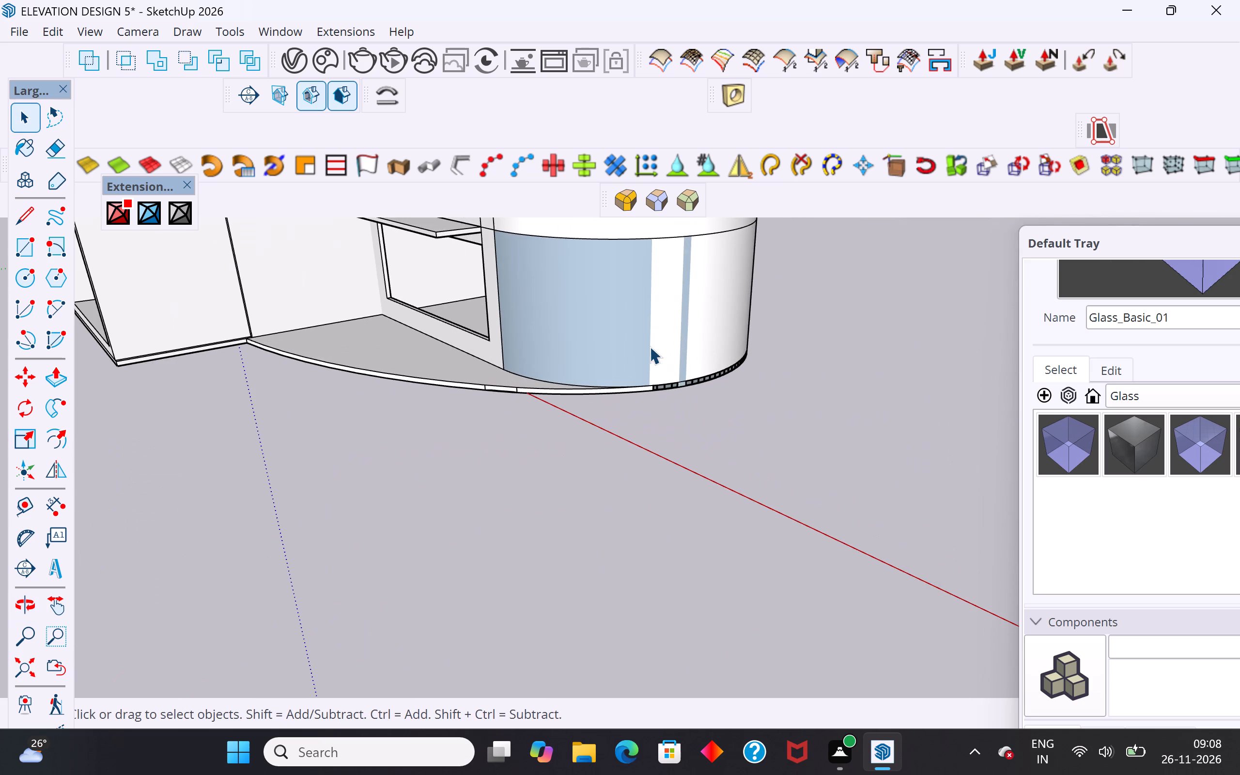
click(650, 343)
right_click(627, 341)
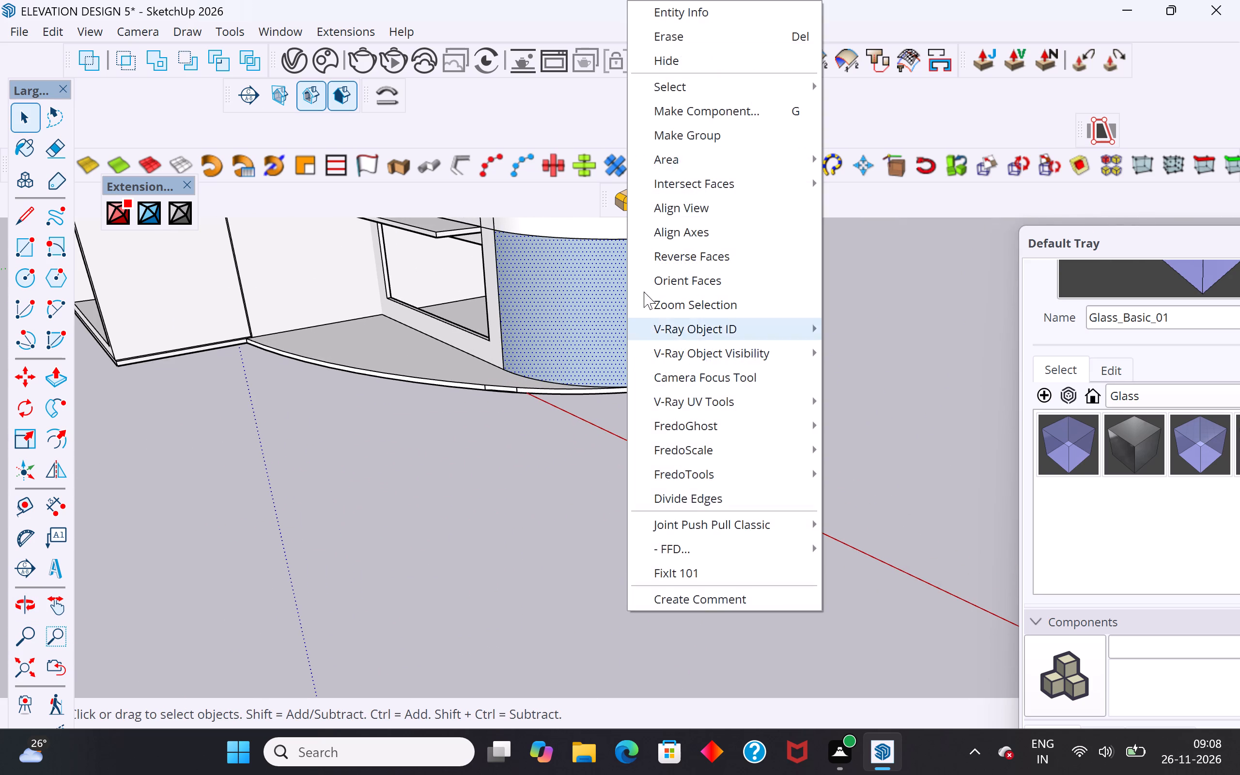
click(685, 53)
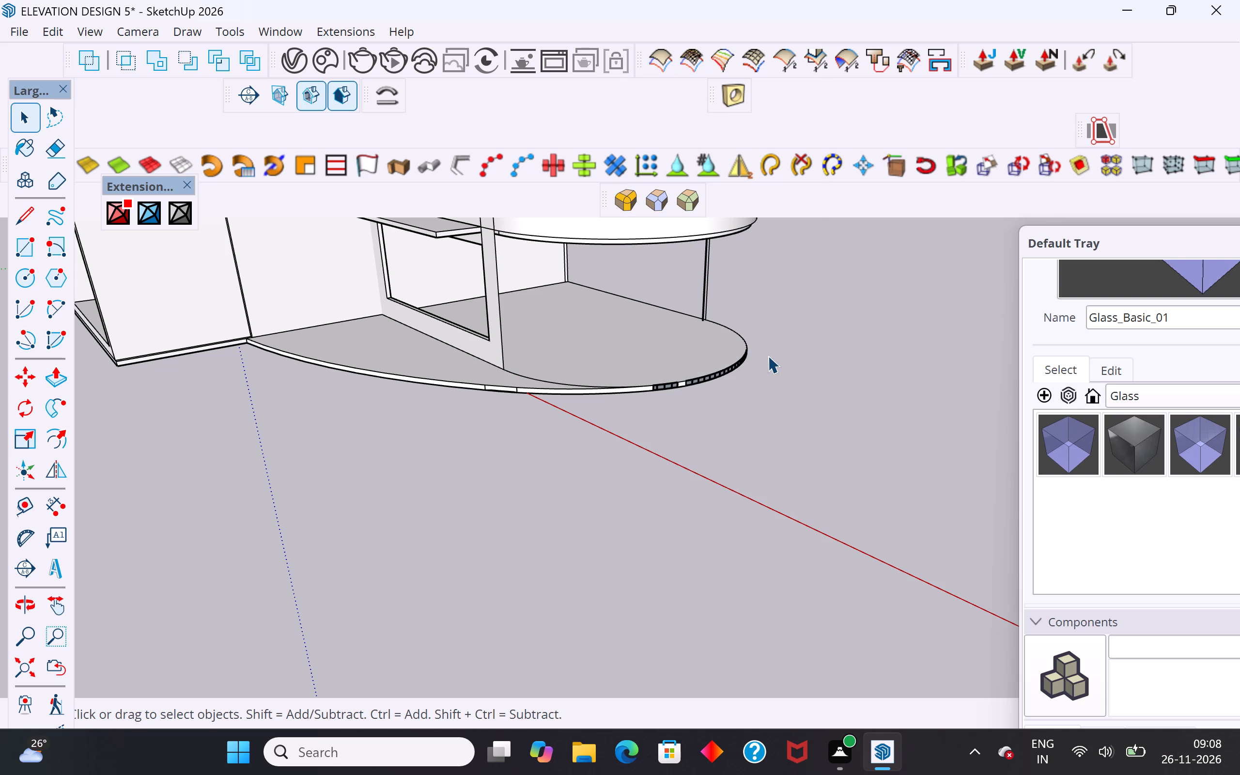
Undo the hiding of the side block's lower rounded wall face and delete that face instead.
scroll(523, 487, down, 4)
scroll(582, 520, down, 5)
middle_drag(620, 530, 823, 485)
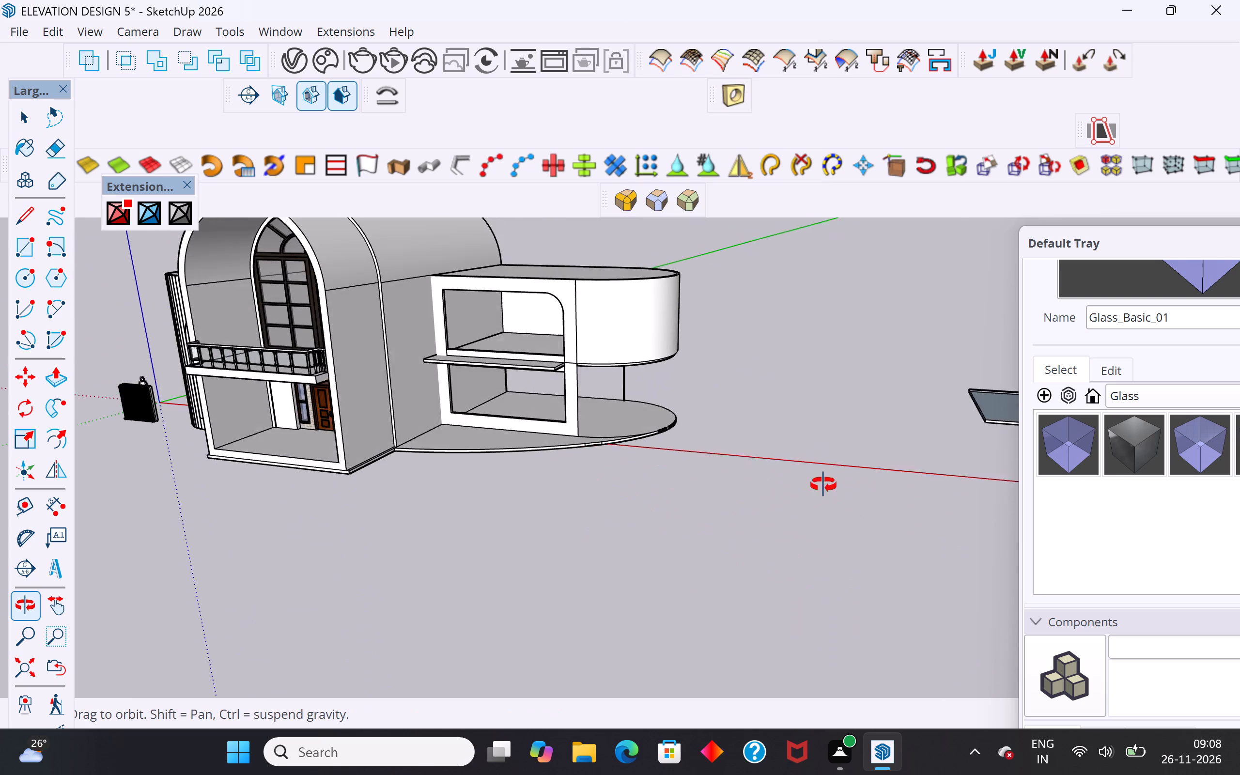
middle_drag(823, 485, 823, 484)
click(652, 335)
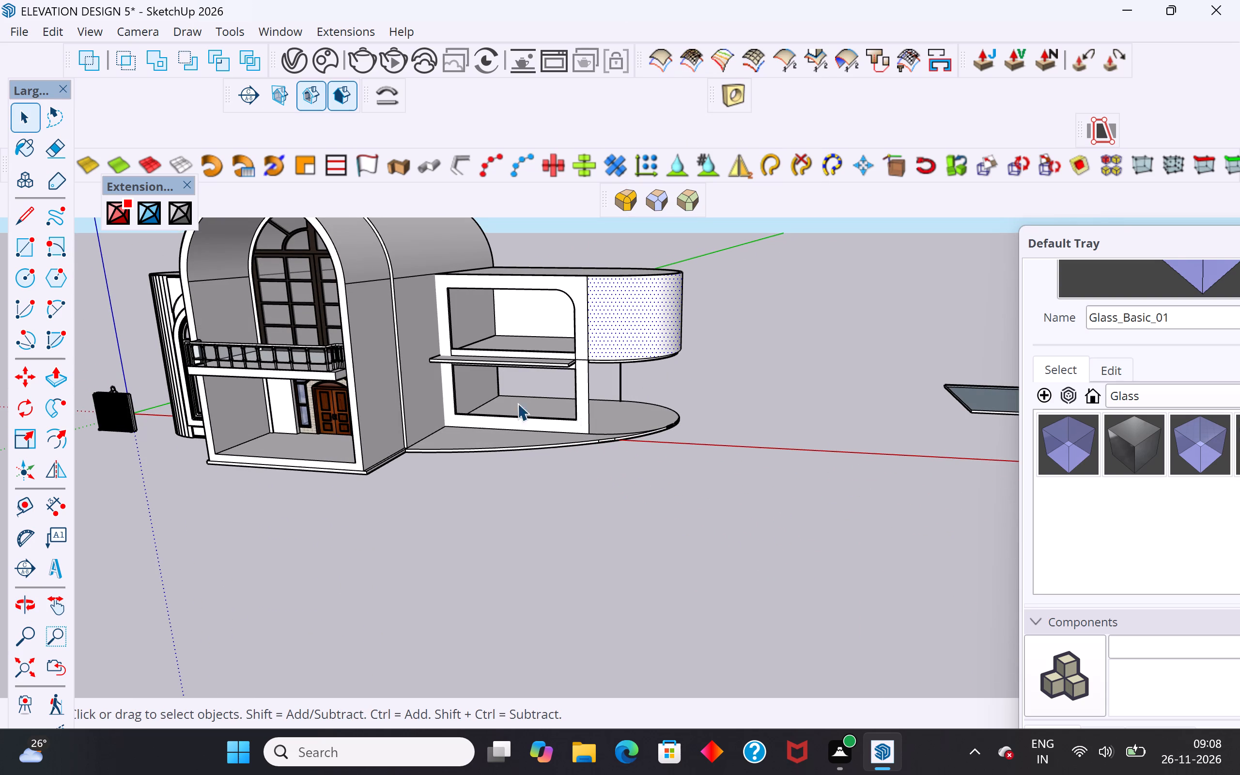
key(ctrl+z)
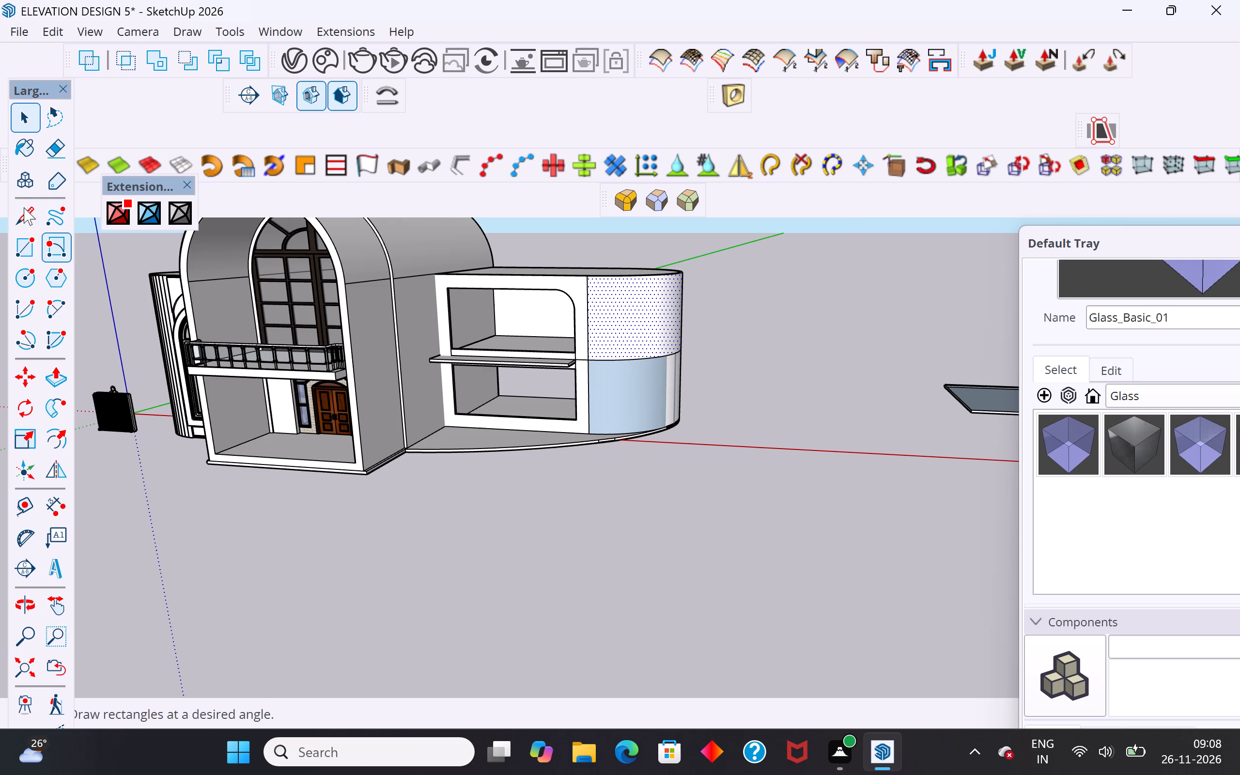
click(383, 556)
click(611, 403)
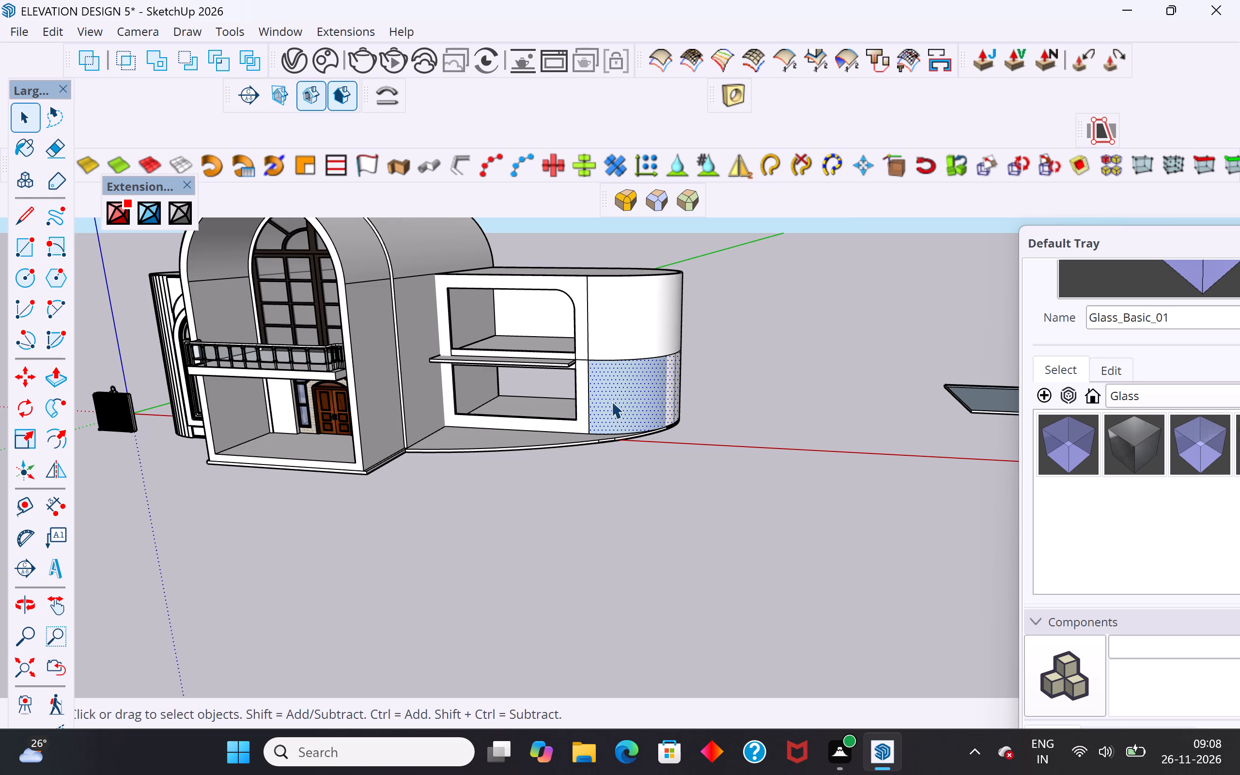
key(Delete)
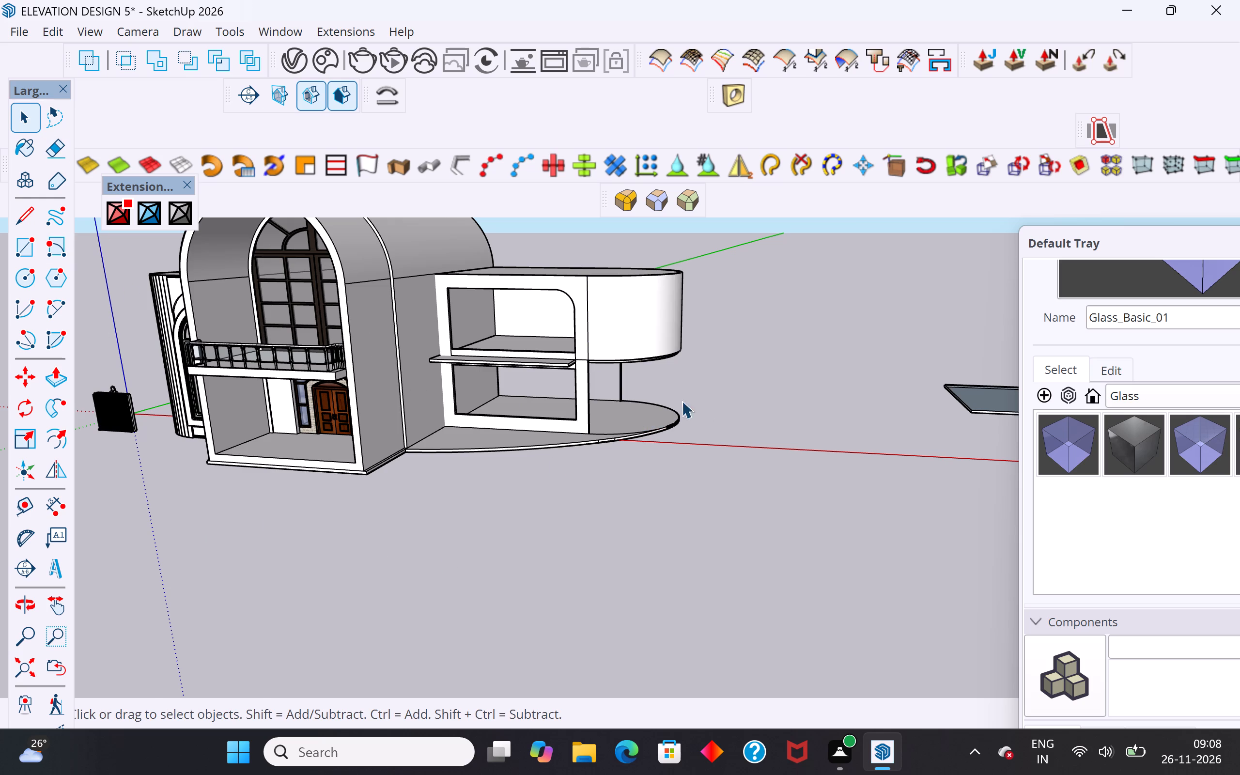
Copy the upper rounded wall face straight down so its bottom corner lands on the front frame's base corner at the slab.
click(615, 308)
scroll(607, 302, up, 7)
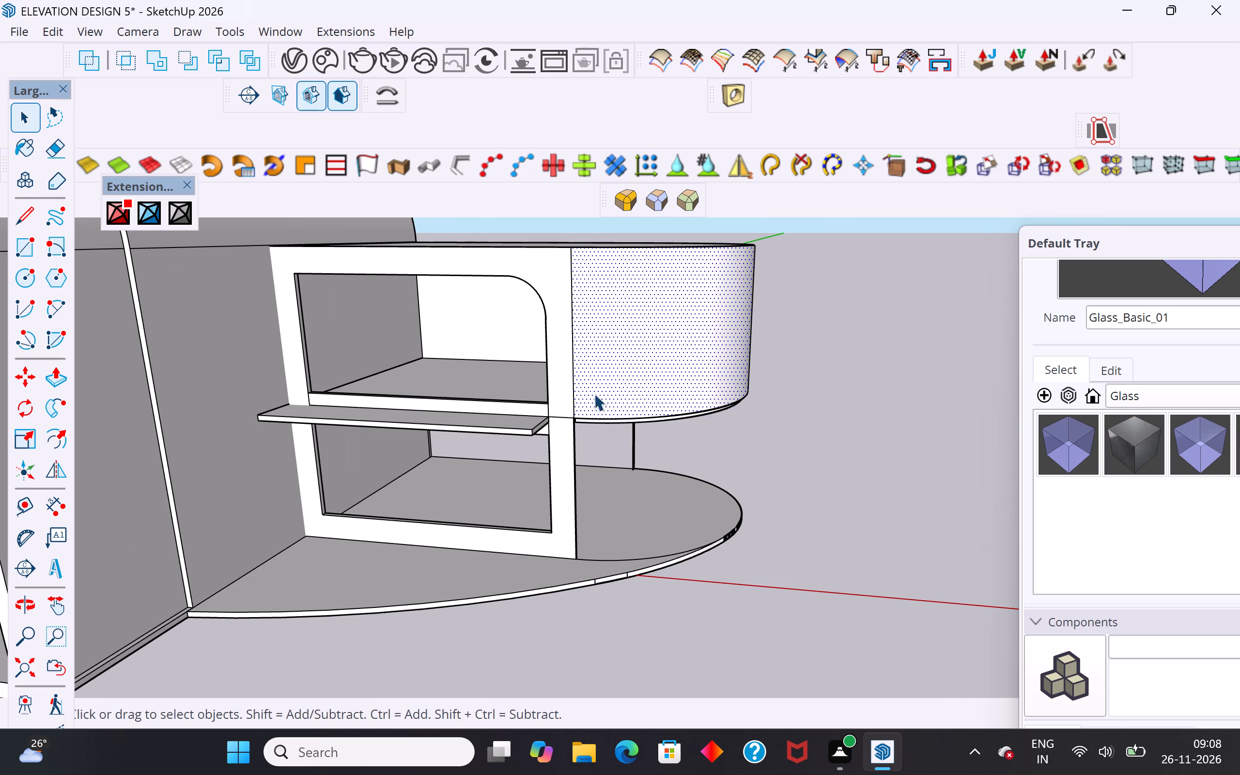
key(m)
scroll(576, 421, up, 8)
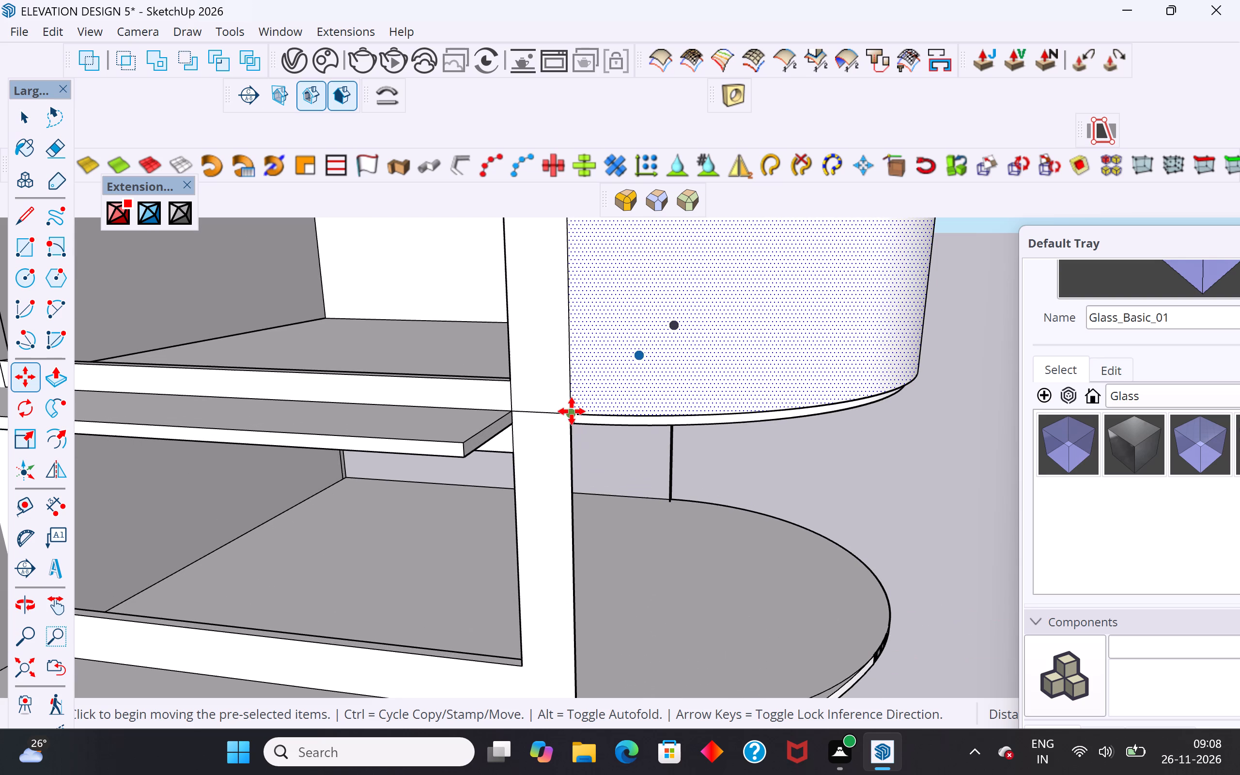
click(572, 411)
scroll(578, 432, down, 4)
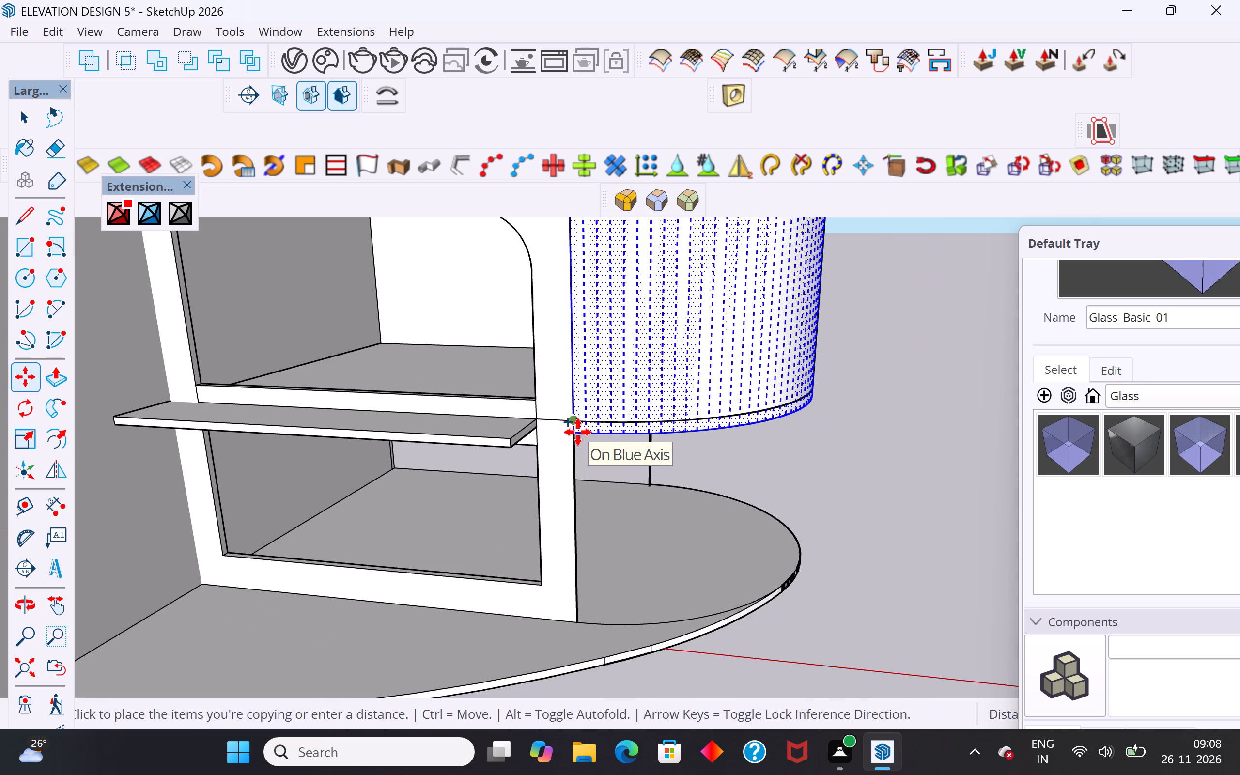
scroll(578, 432, down, 2)
scroll(583, 537, up, 9)
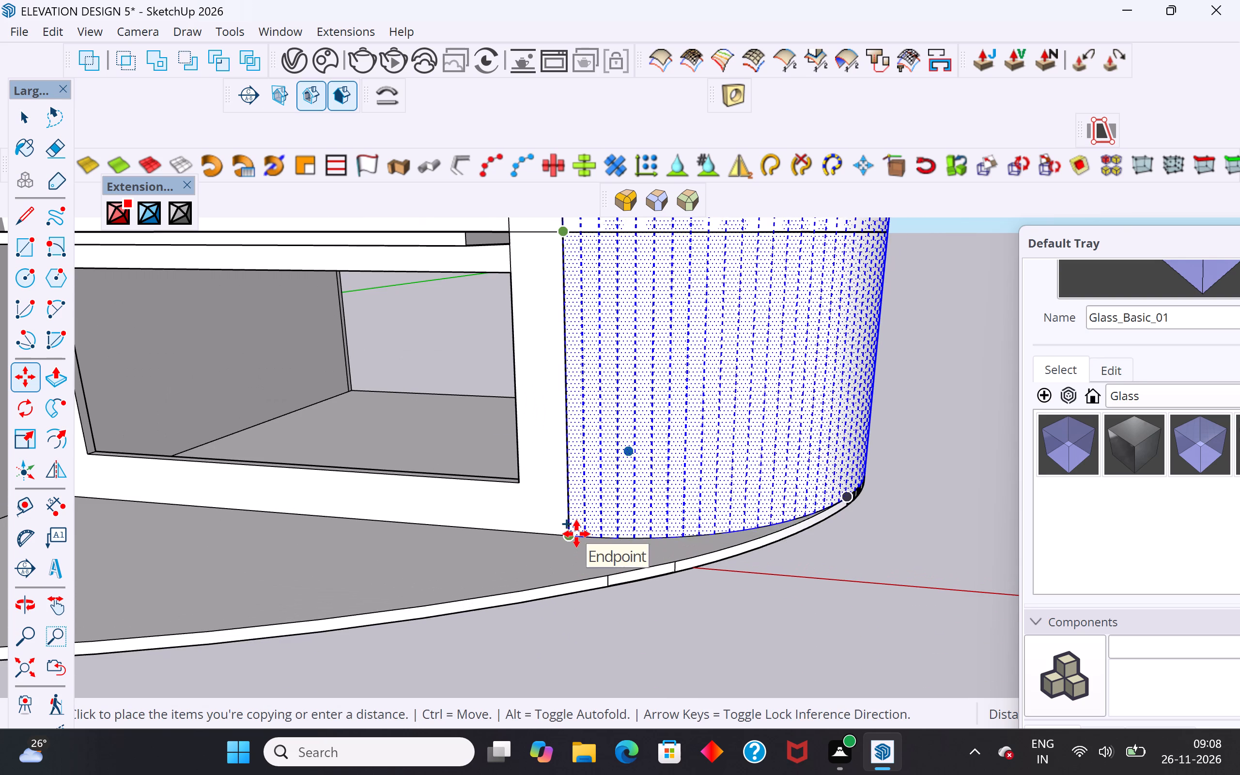
click(576, 534)
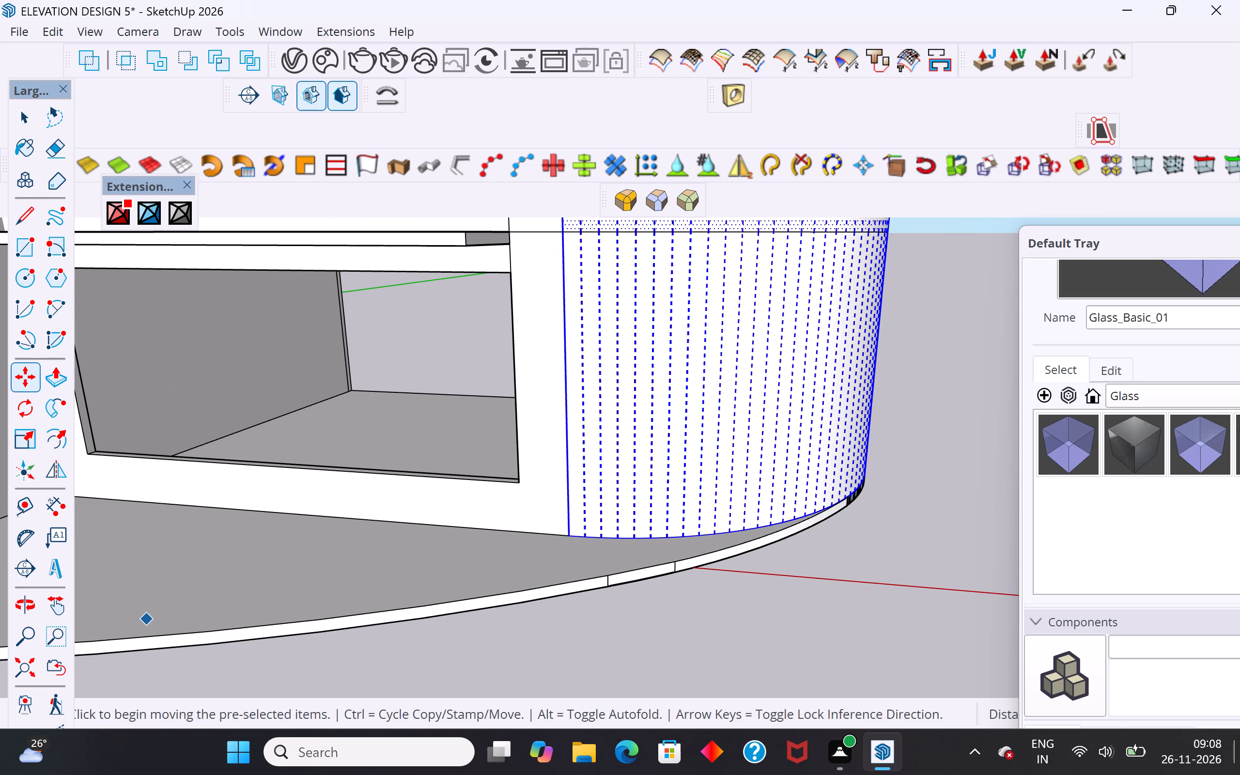
click(28, 121)
click(357, 289)
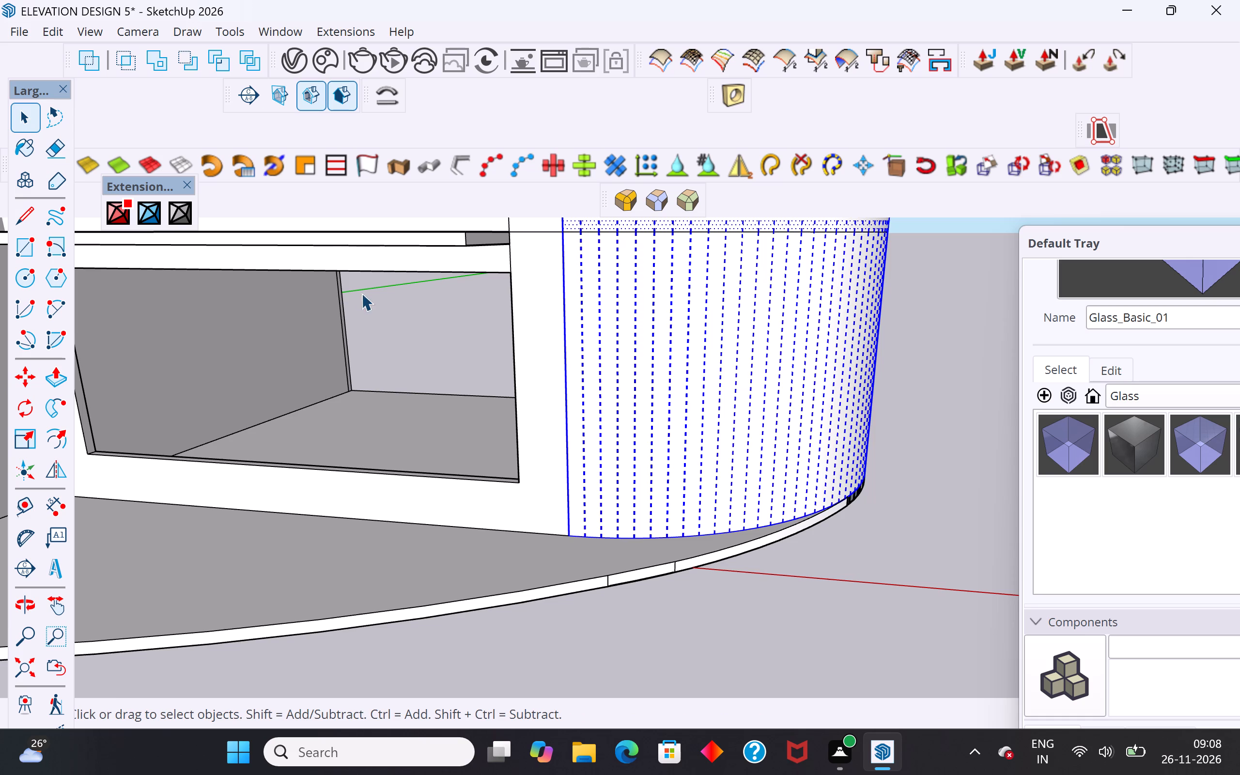
Reverse the dark face showing through the segmented part of the curved slab's rim.
middle_drag(787, 453, 319, 431)
scroll(466, 562, up, 12)
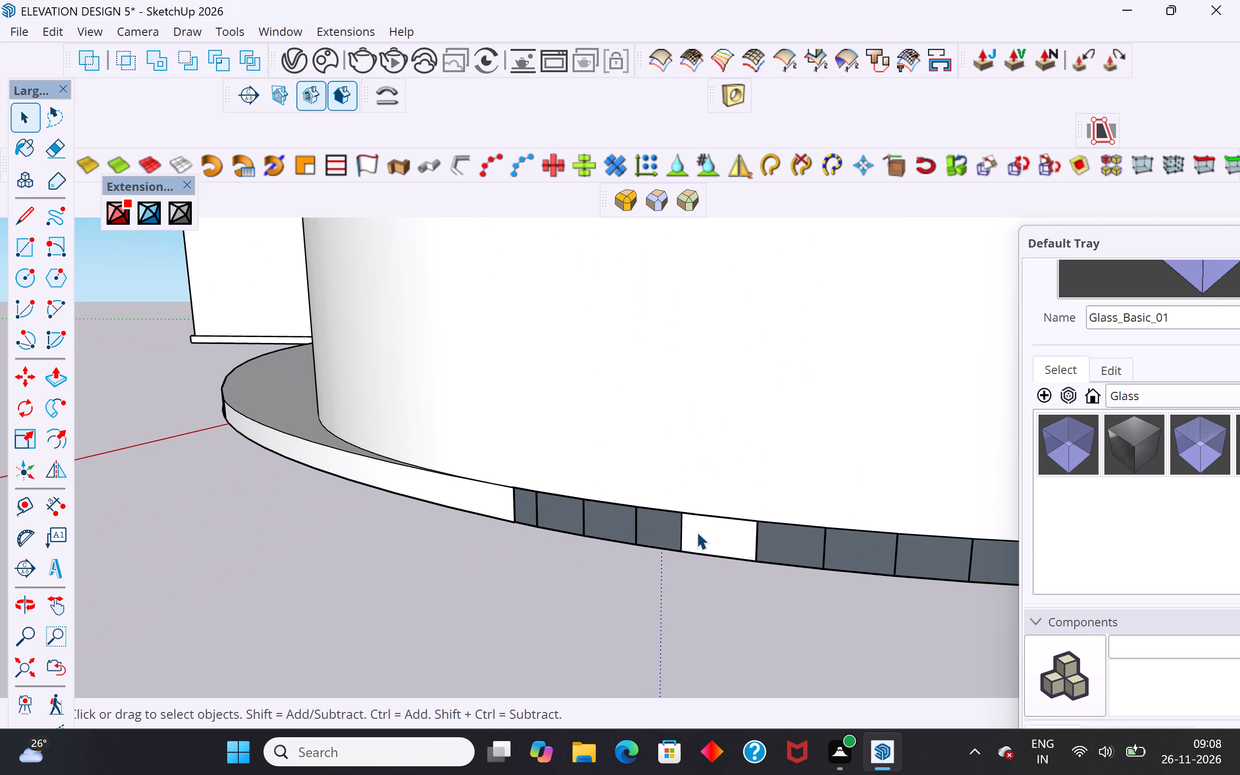
click(662, 525)
right_click(662, 525)
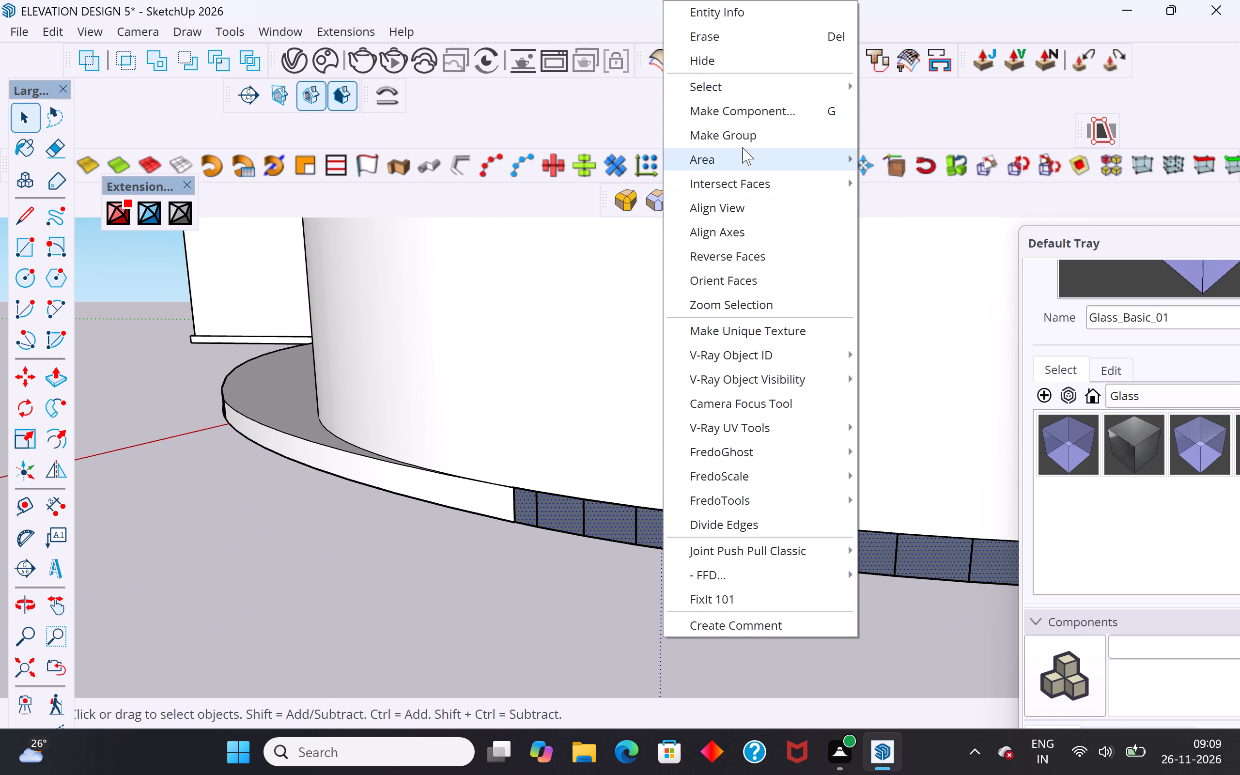
click(741, 252)
click(632, 602)
click(667, 539)
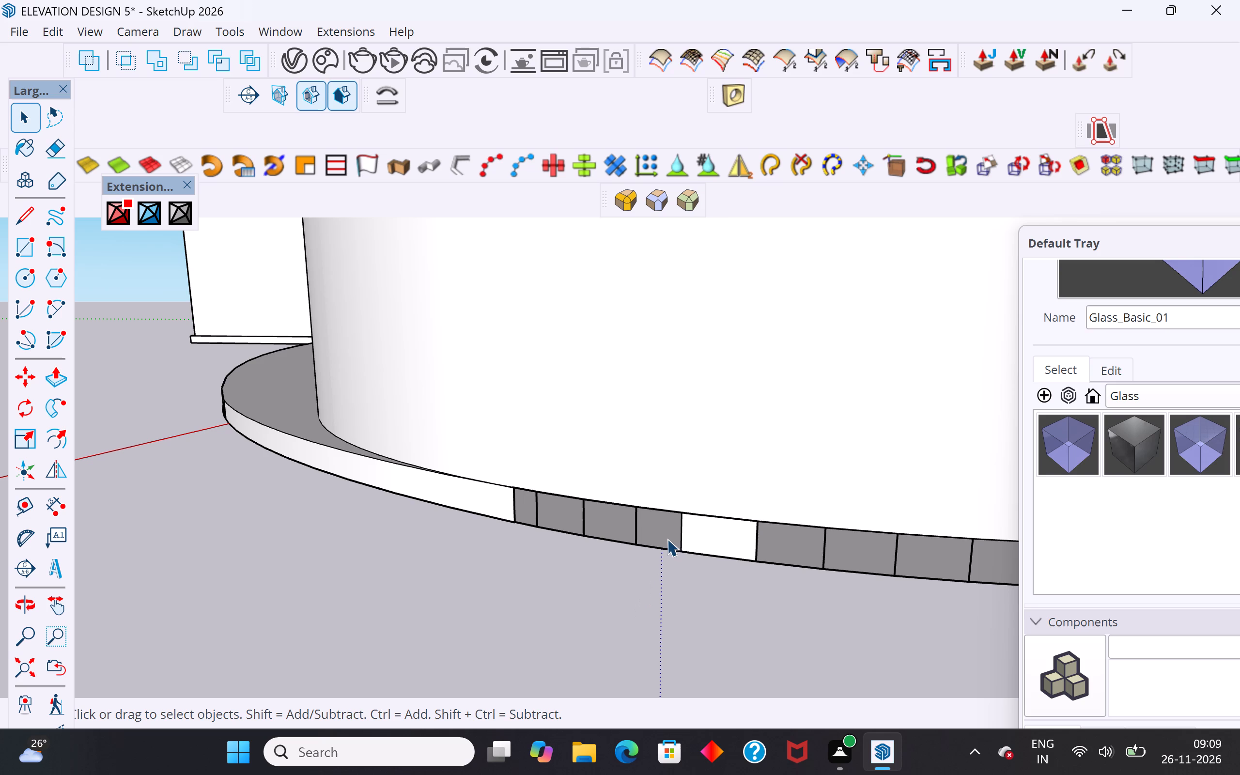
right_click(667, 534)
click(744, 262)
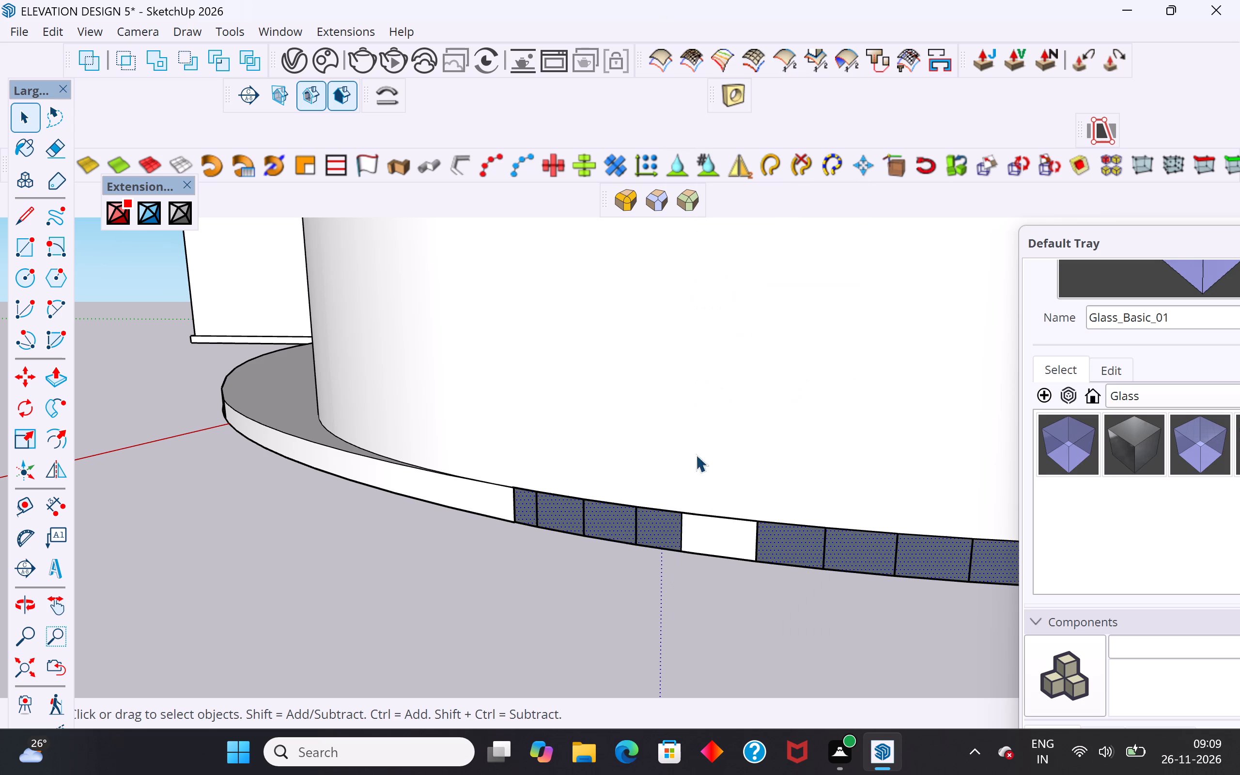
click(666, 530)
right_click(666, 530)
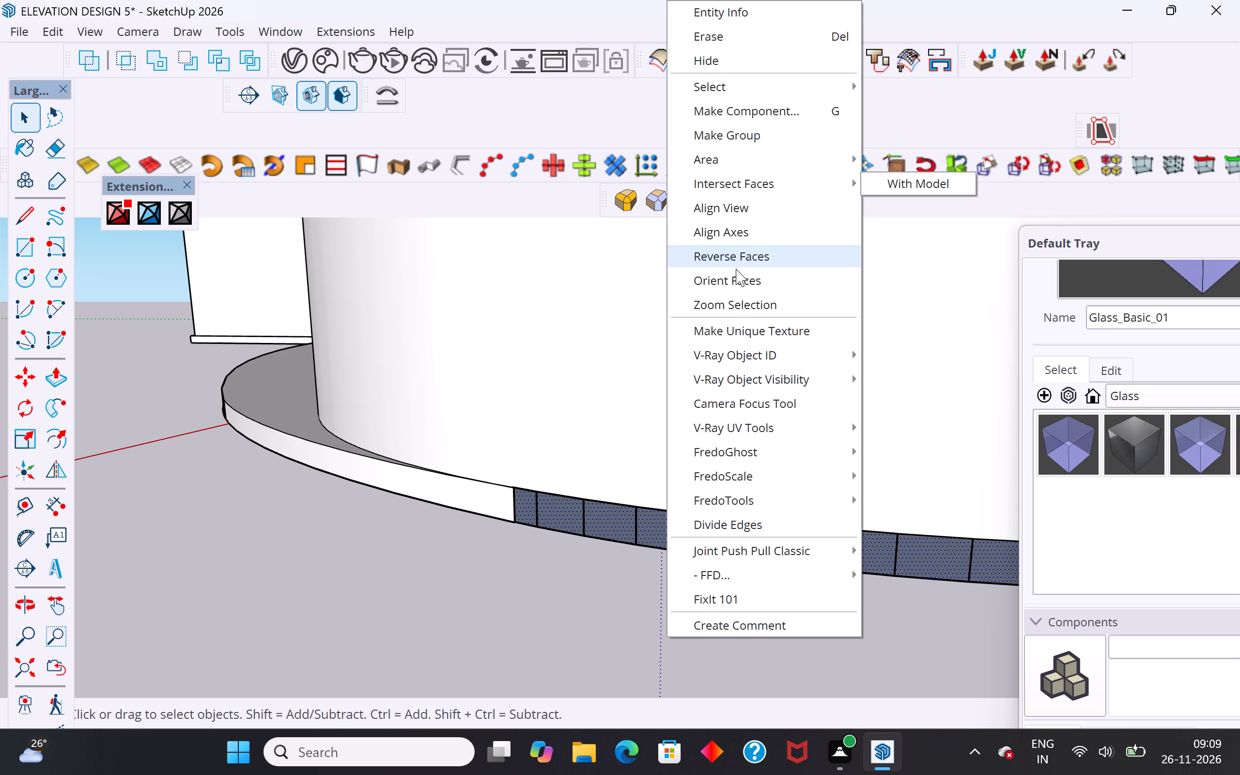
click(736, 262)
click(652, 607)
click(698, 592)
Draw rectangles between the rim's edge endpoints to cover the four grey segments before the single white segment.
middle_drag(612, 512, 610, 511)
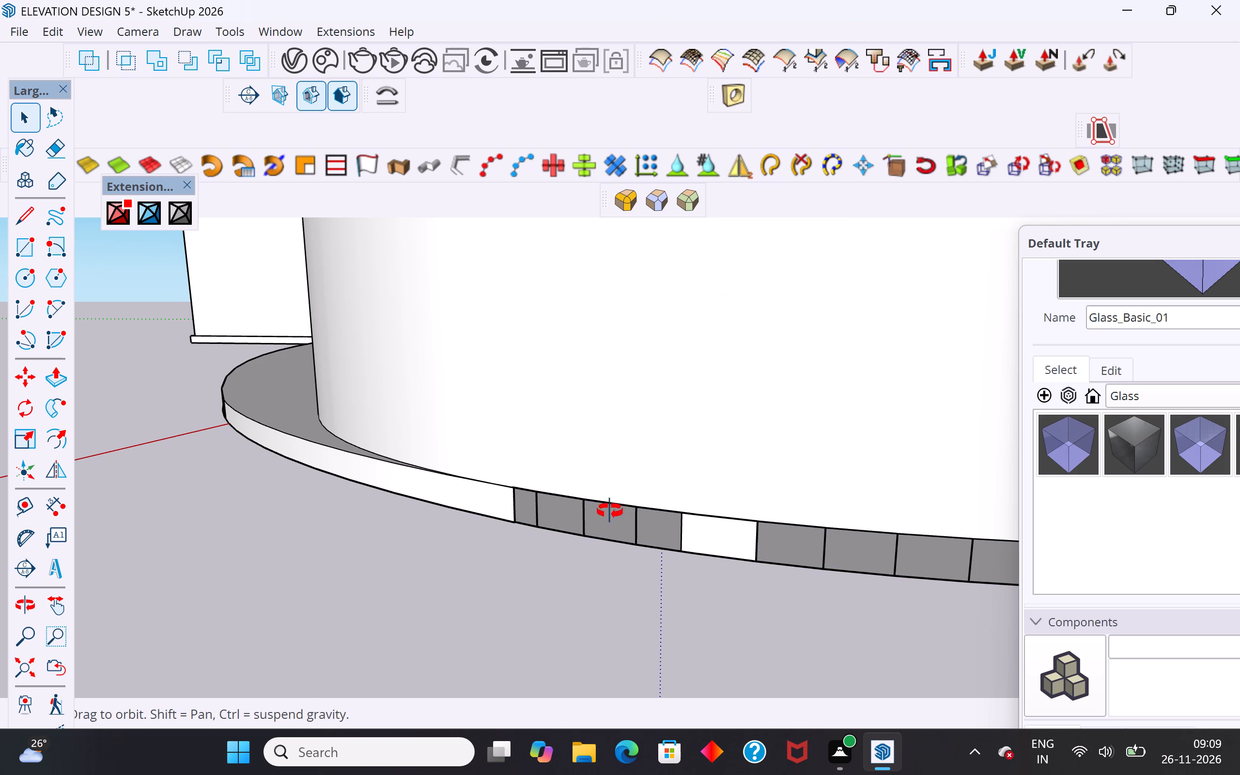
middle_drag(610, 511, 241, 447)
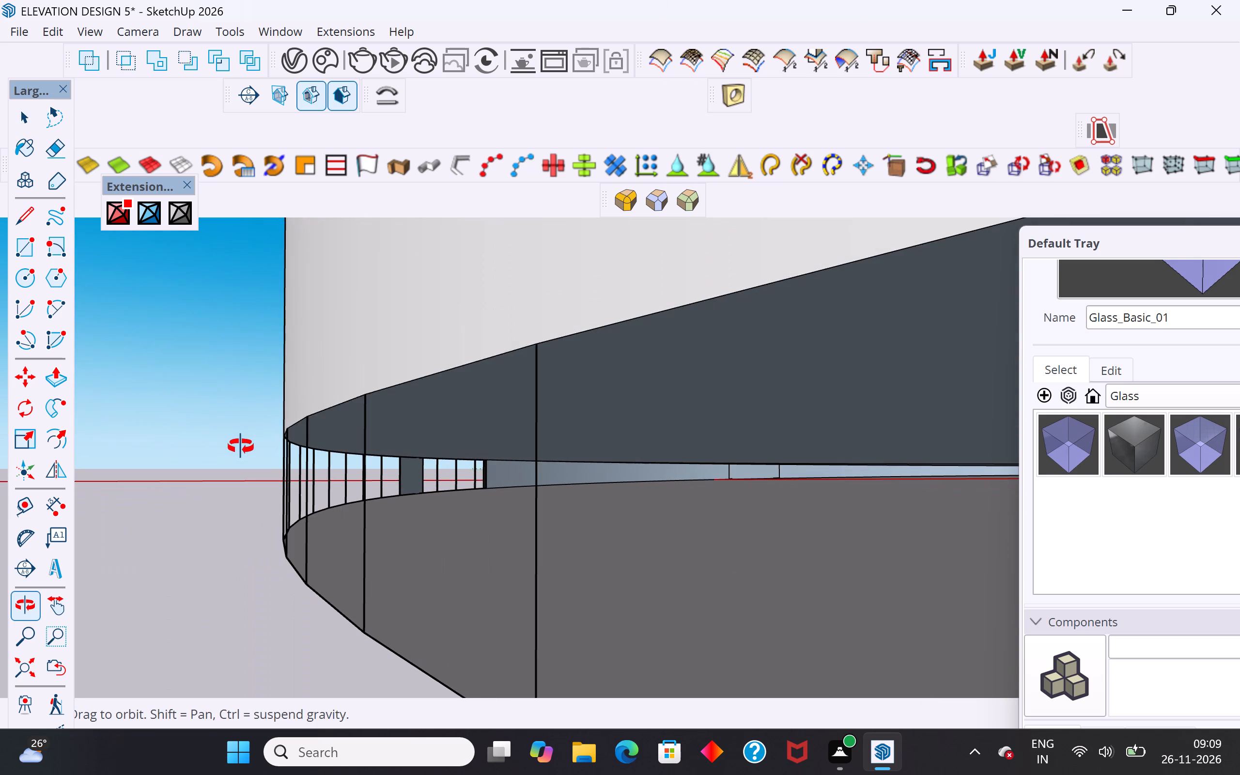
middle_drag(241, 447, 767, 475)
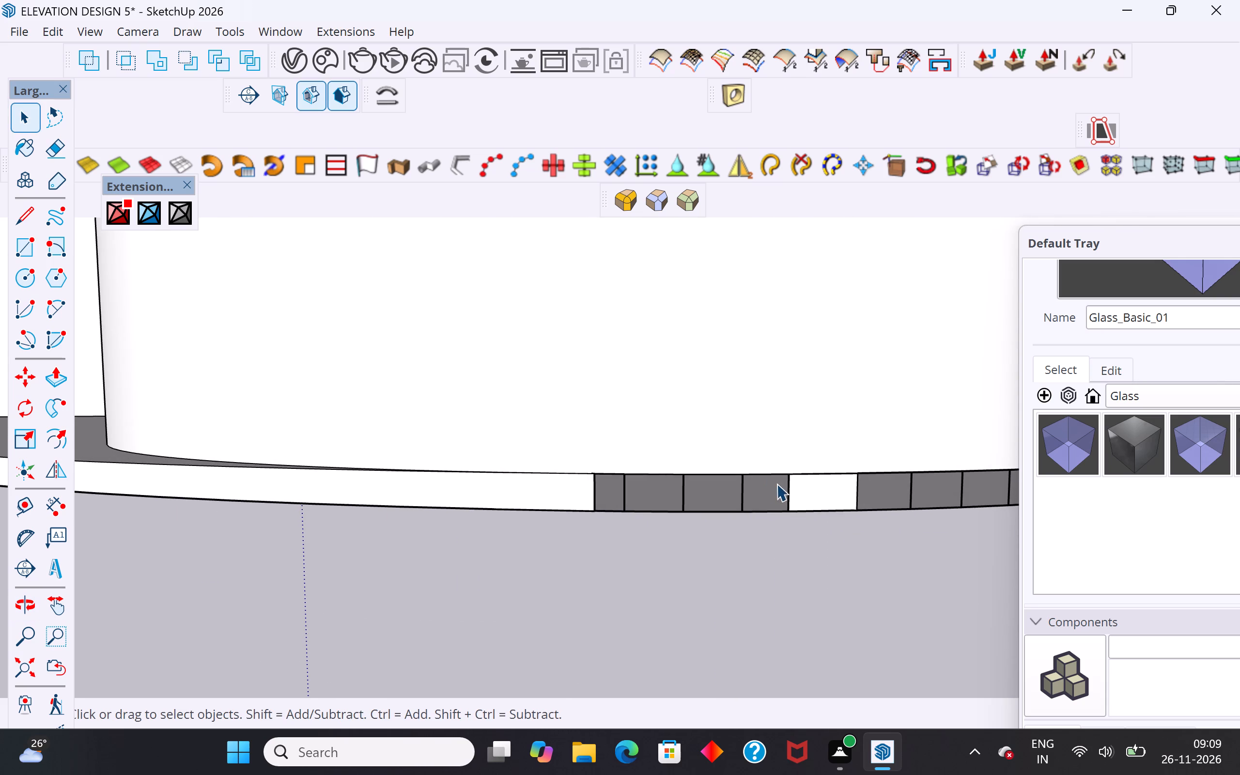
scroll(776, 483, up, 4)
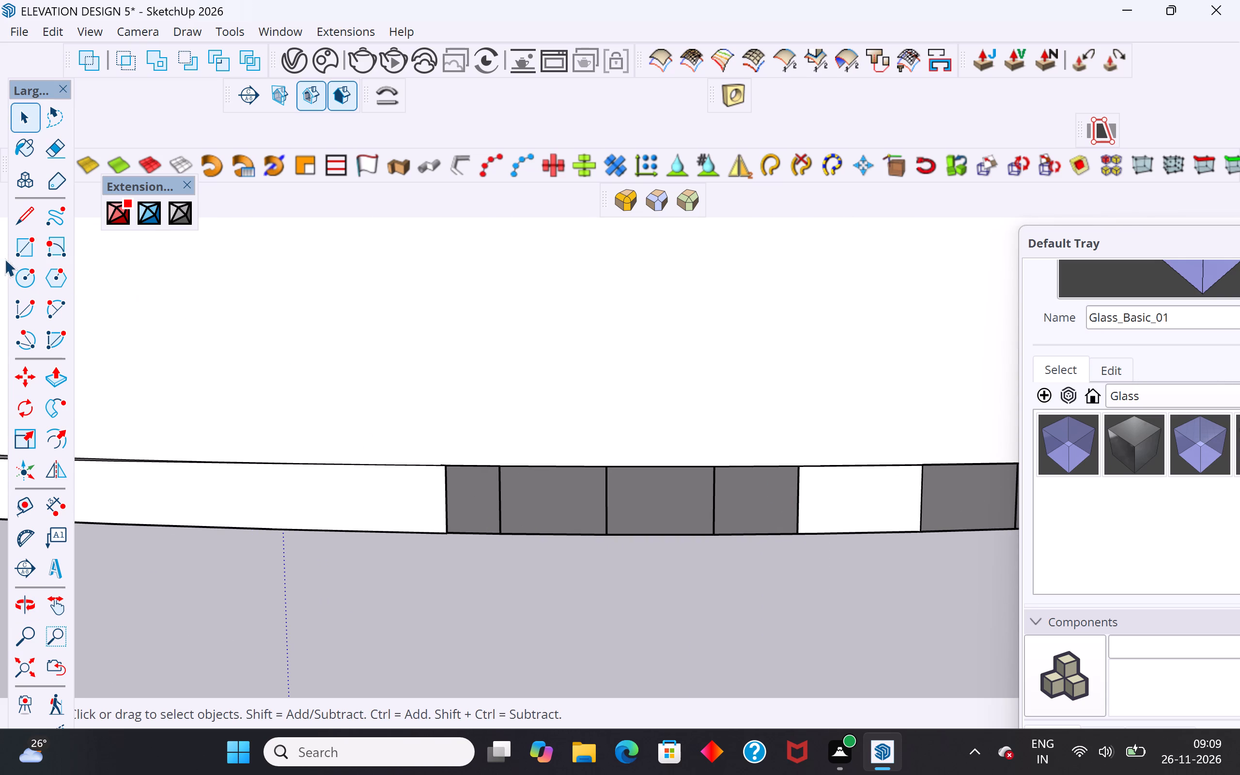
click(24, 244)
click(499, 536)
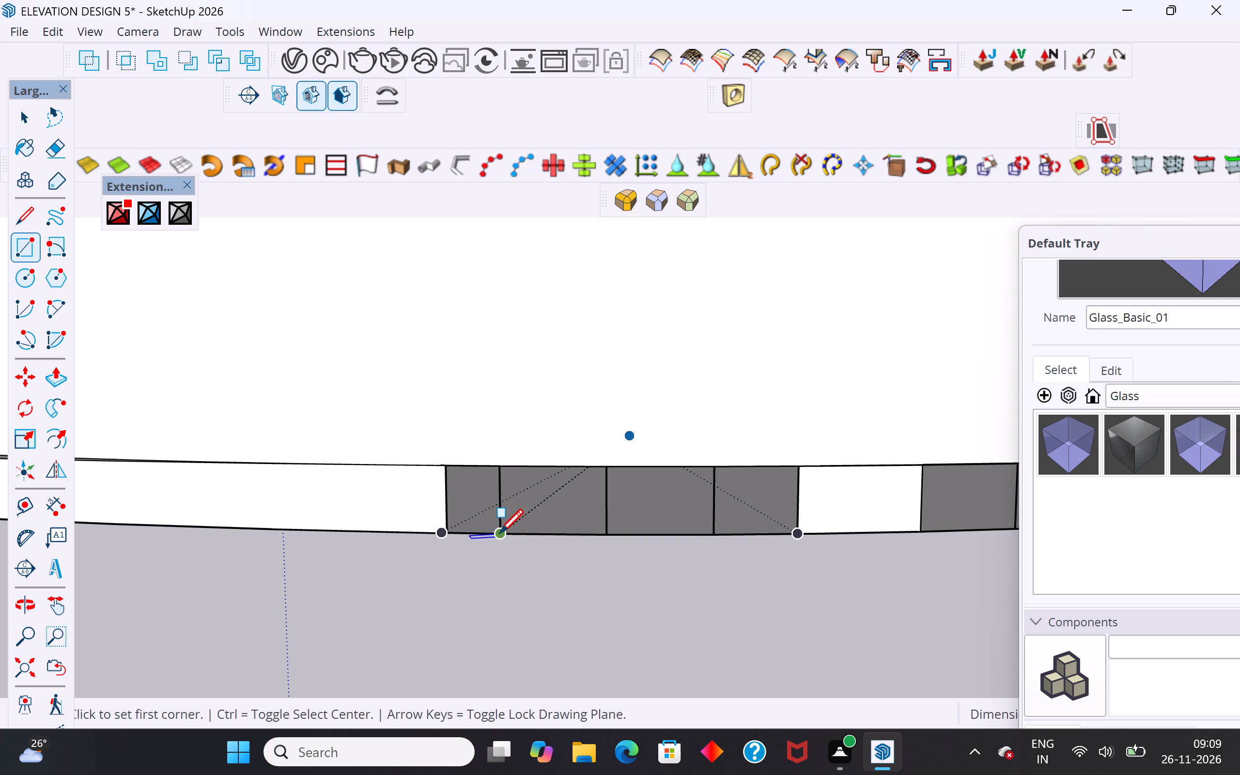
click(454, 460)
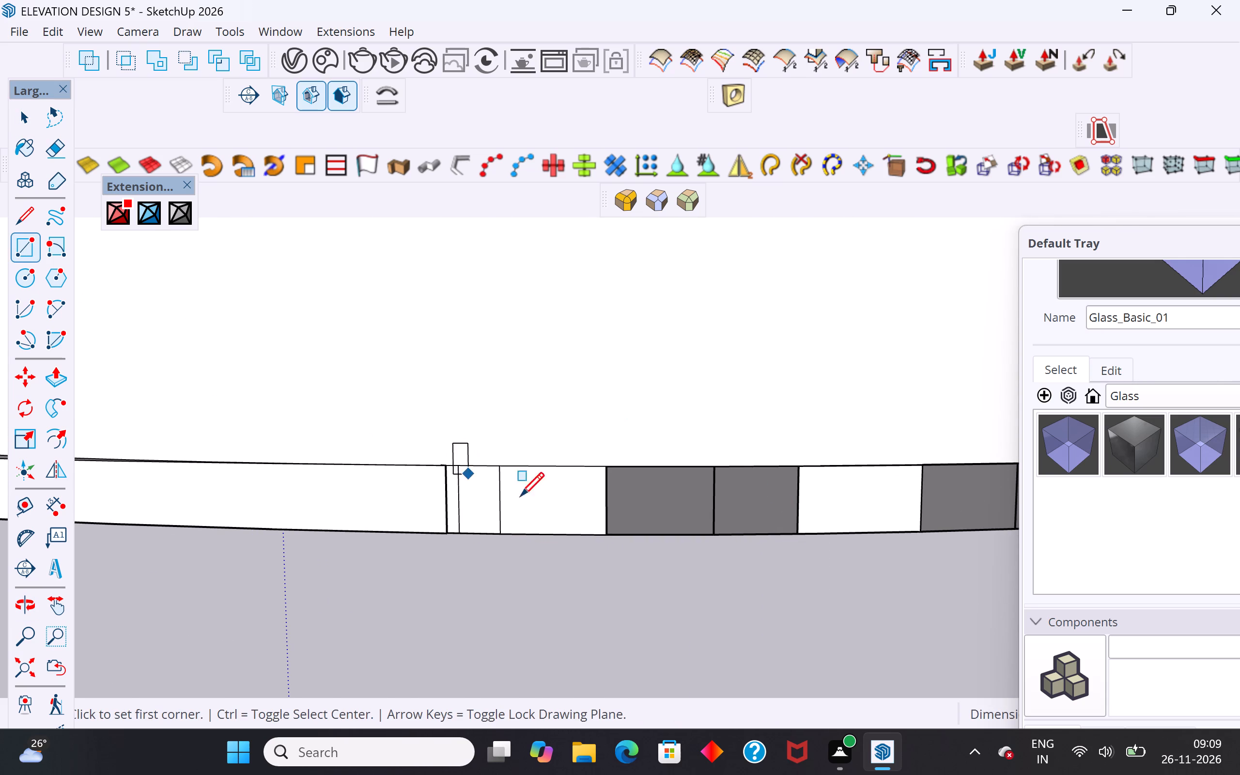
drag(606, 538, 614, 539)
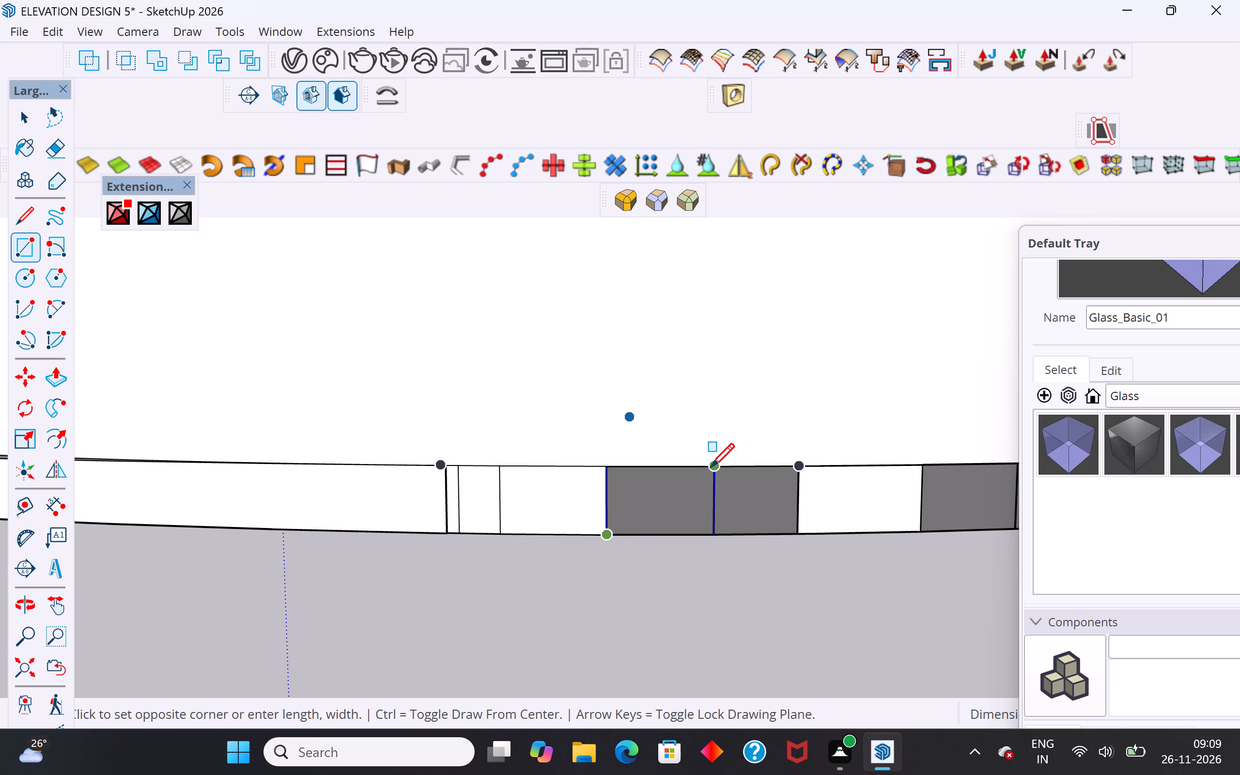
middle_drag(698, 477, 565, 542)
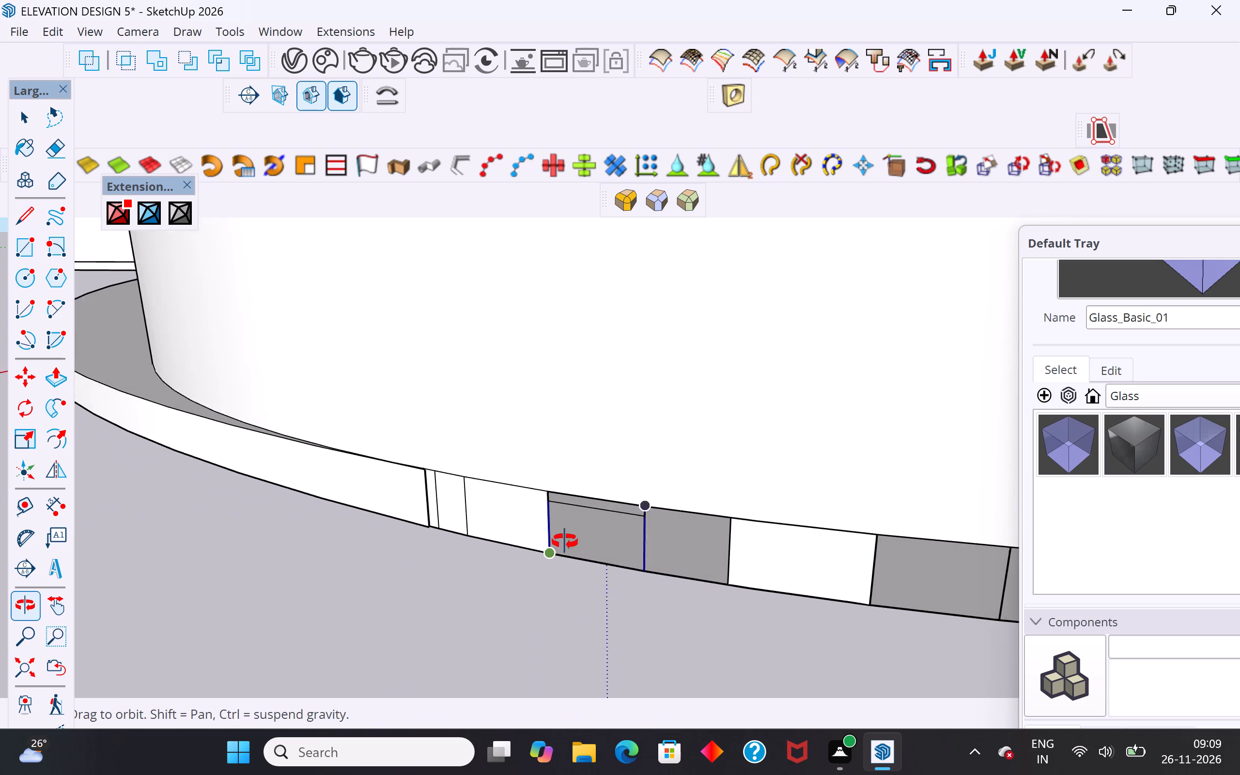
middle_drag(565, 542, 564, 542)
click(642, 515)
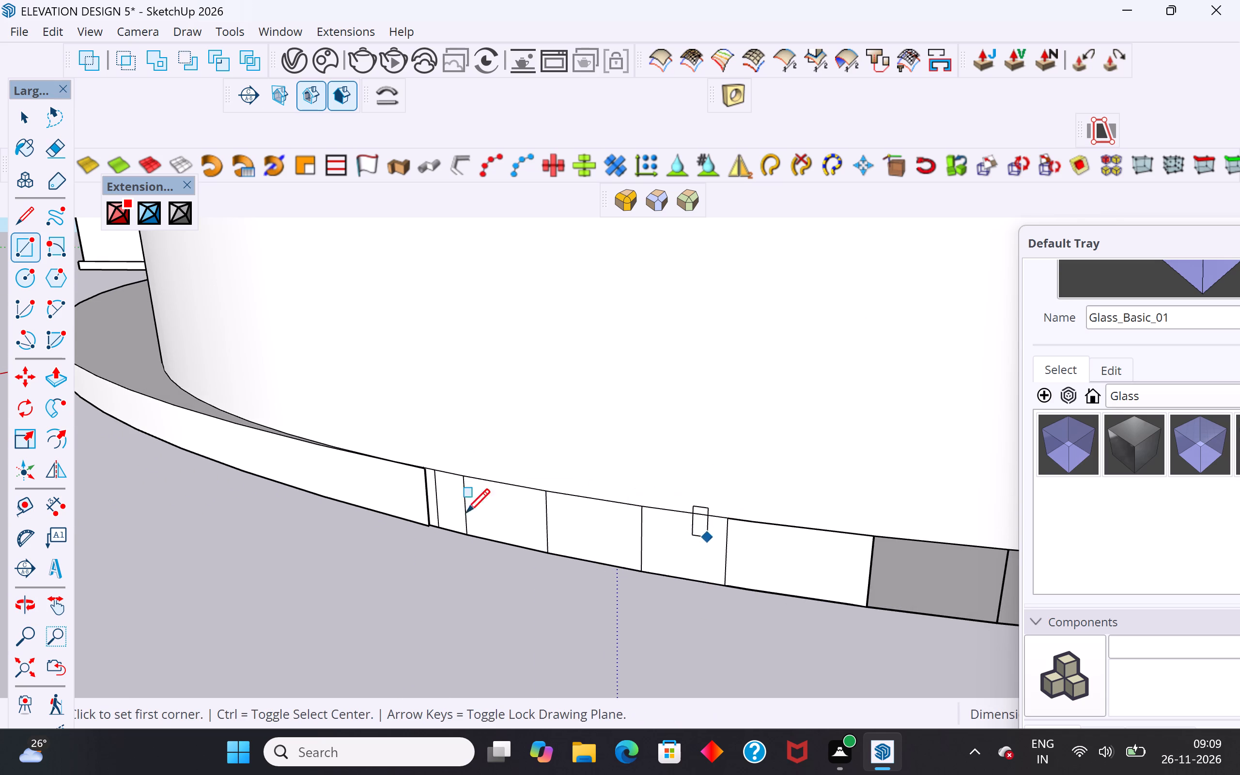
Cover the grey rim segments following the single white one with corner-to-corner rectangles, working along the curved slab.
scroll(389, 510, down, 9)
scroll(582, 524, up, 8)
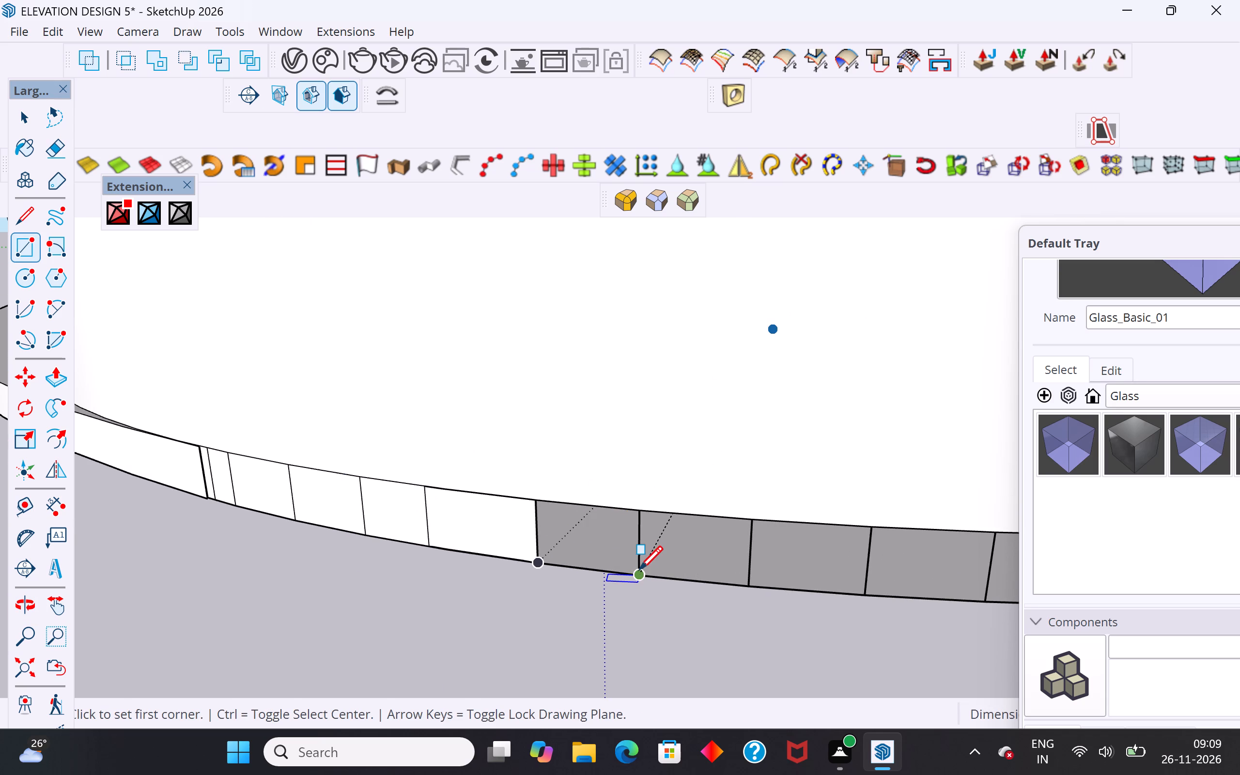
click(639, 572)
click(544, 502)
scroll(527, 527, down, 5)
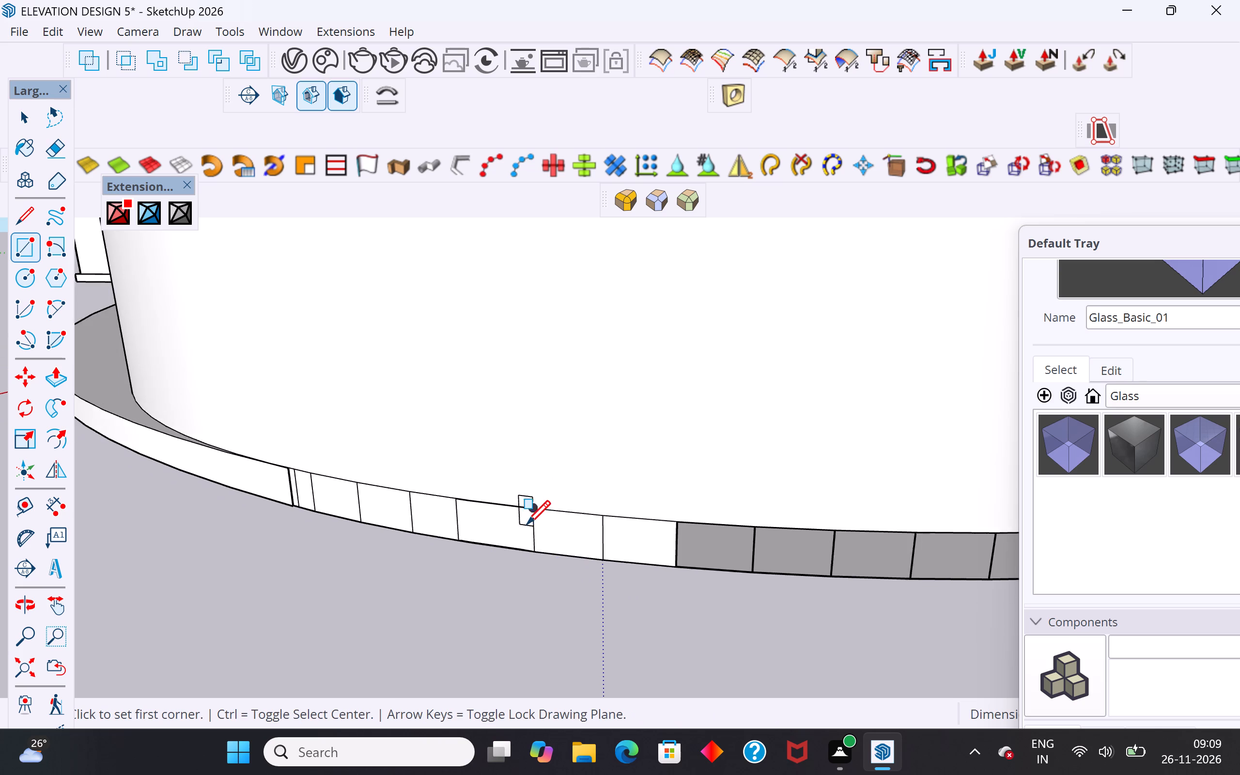
click(733, 571)
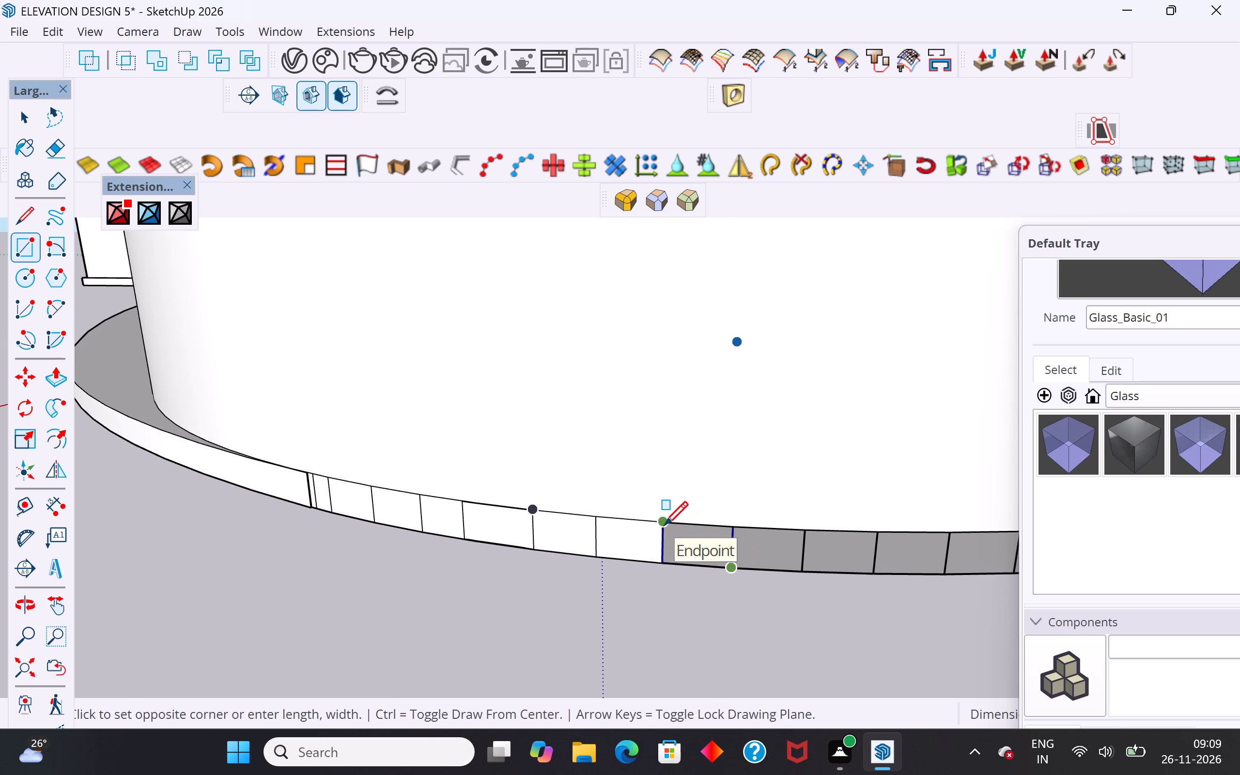
click(664, 527)
scroll(504, 573, down, 10)
scroll(607, 574, up, 7)
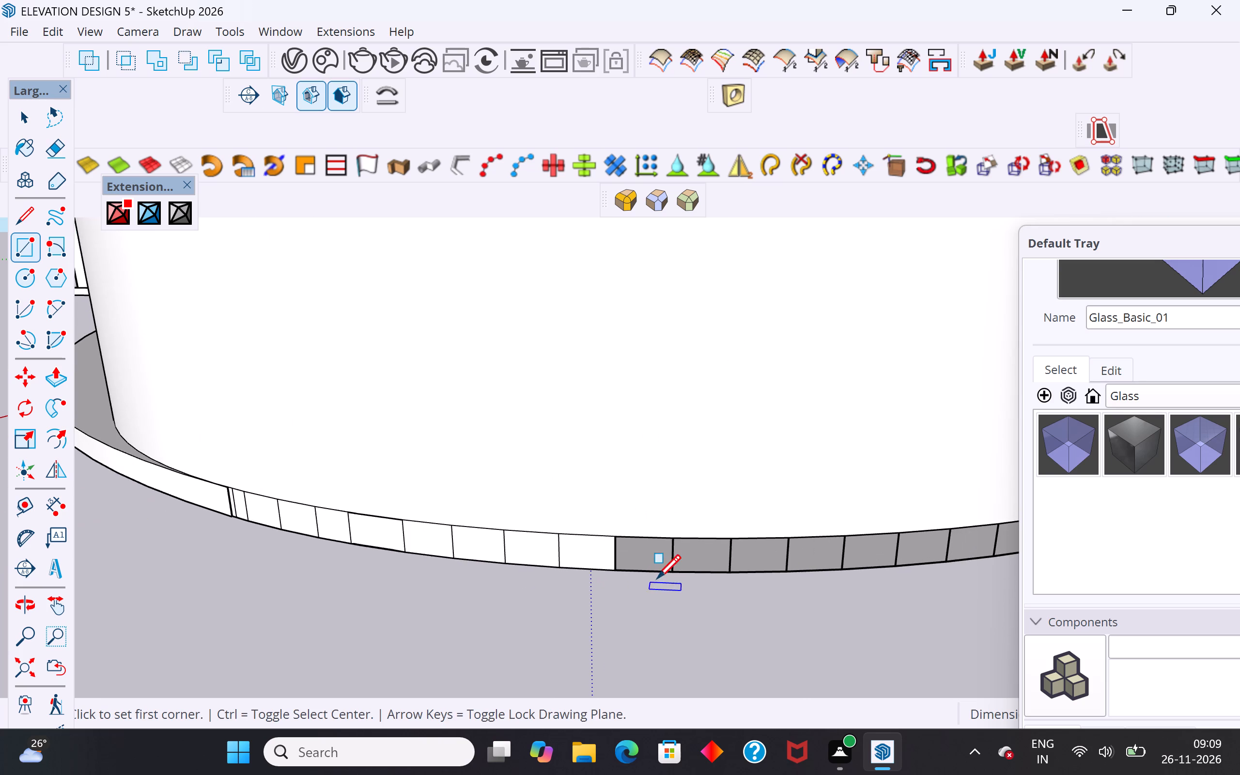
click(726, 571)
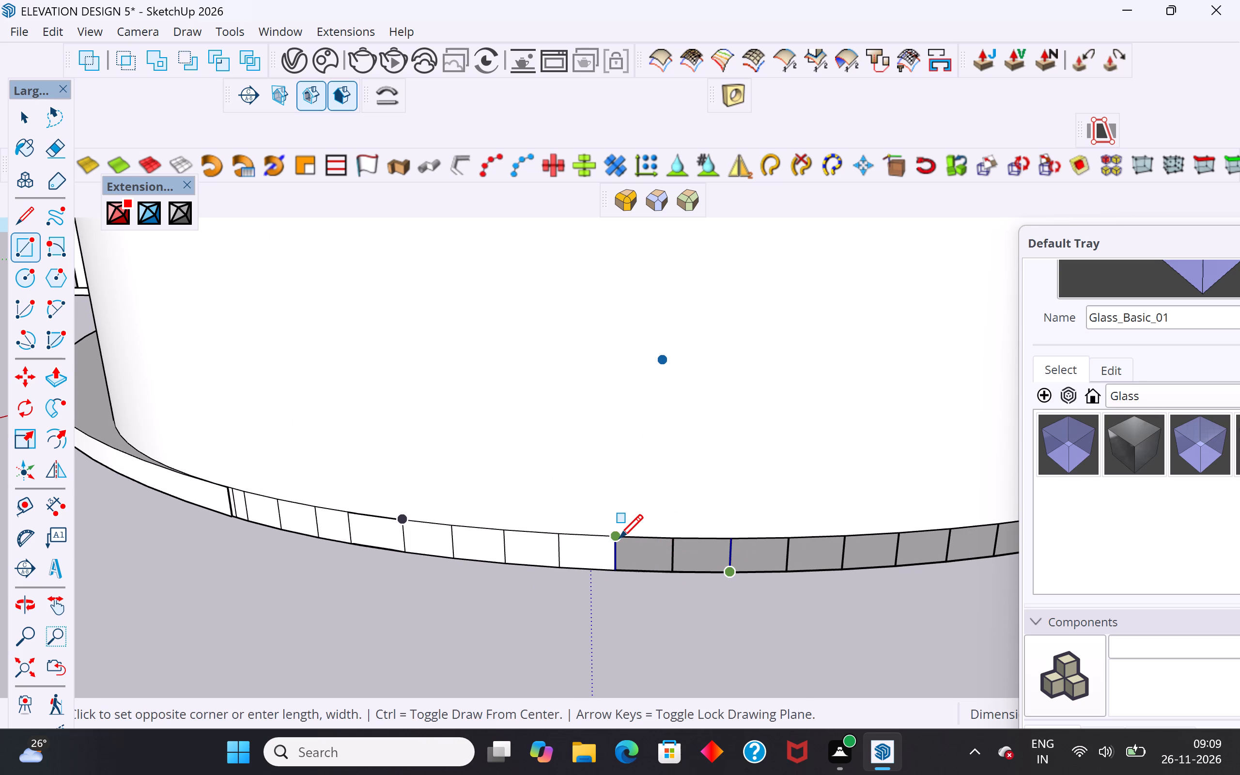
click(618, 541)
Cover the grey rim segments directly after the white ones with two corner-to-corner rectangles snapped to the edge endpoints.
scroll(441, 636, down, 11)
middle_drag(699, 585, 506, 530)
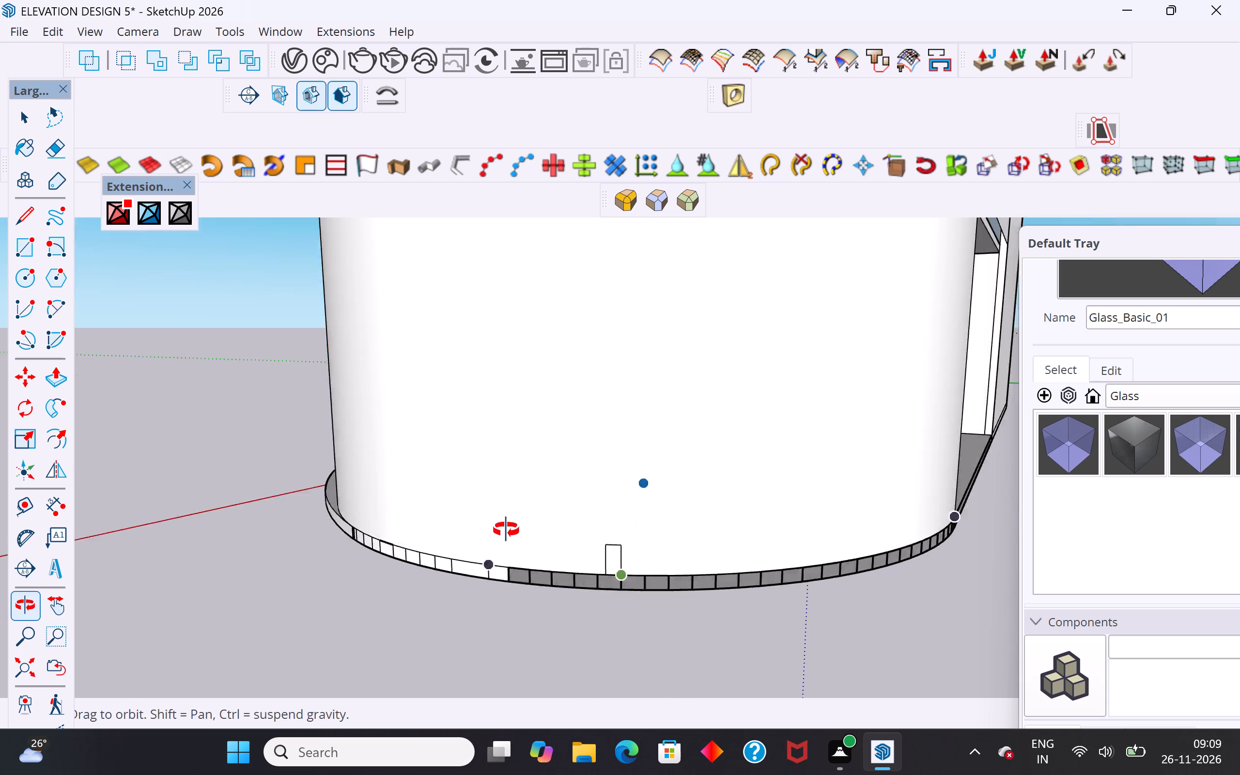
middle_drag(506, 530, 506, 529)
scroll(503, 539, up, 11)
click(434, 560)
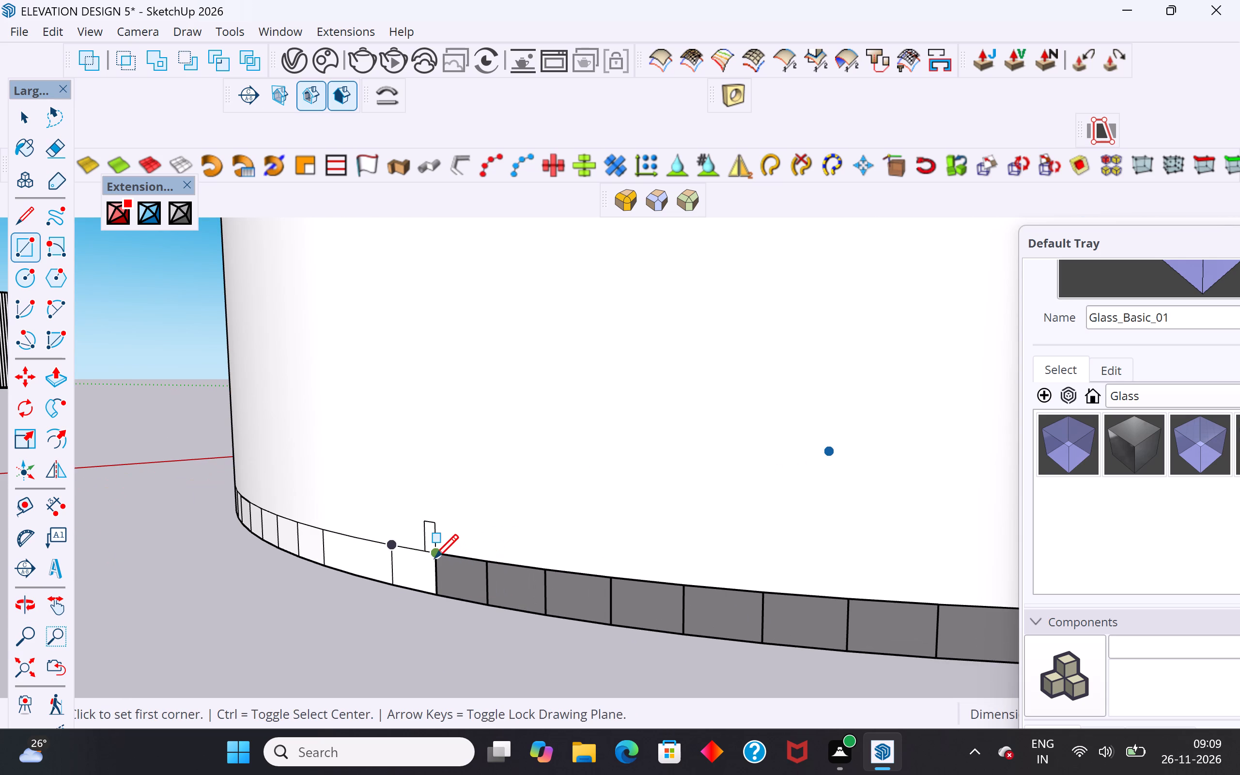
click(542, 612)
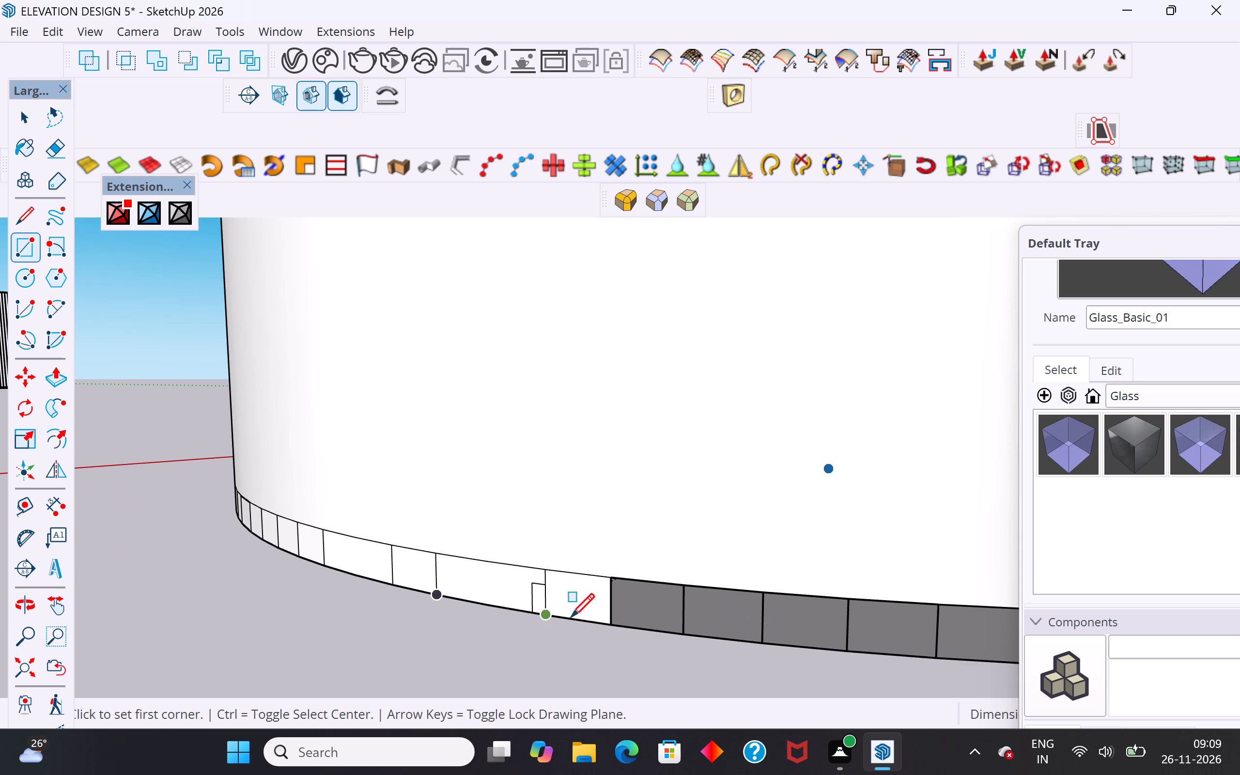
click(615, 626)
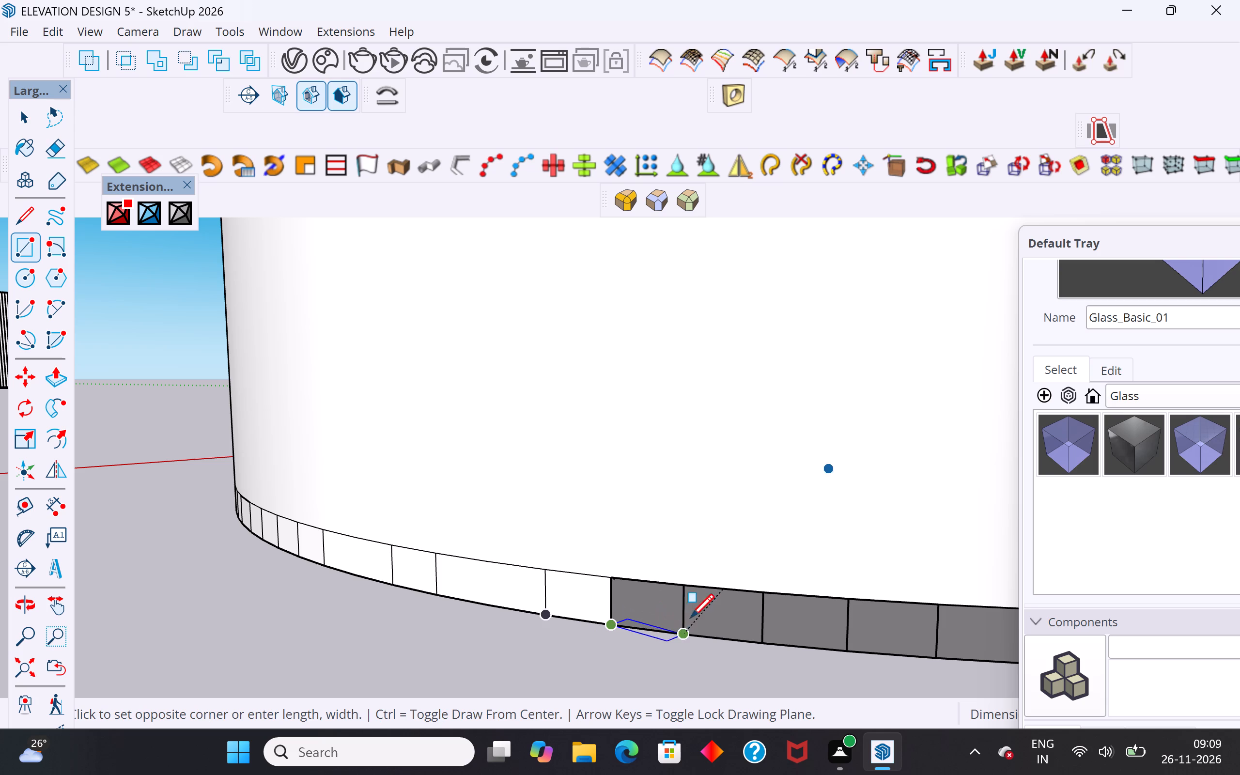
click(689, 585)
Continue along the curved slab's rim, closing the next grey segments with two more endpoint-to-endpoint rectangles.
scroll(393, 576, down, 6)
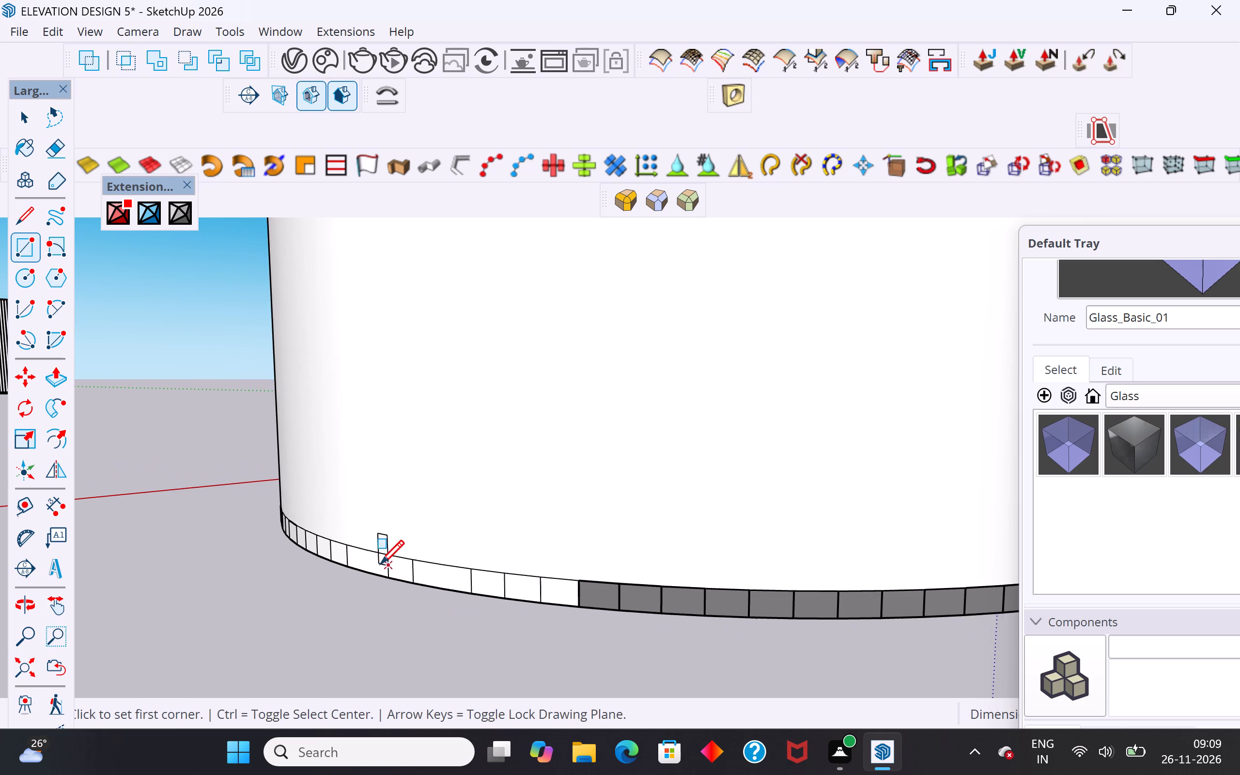
middle_drag(713, 540, 636, 437)
scroll(549, 558, up, 5)
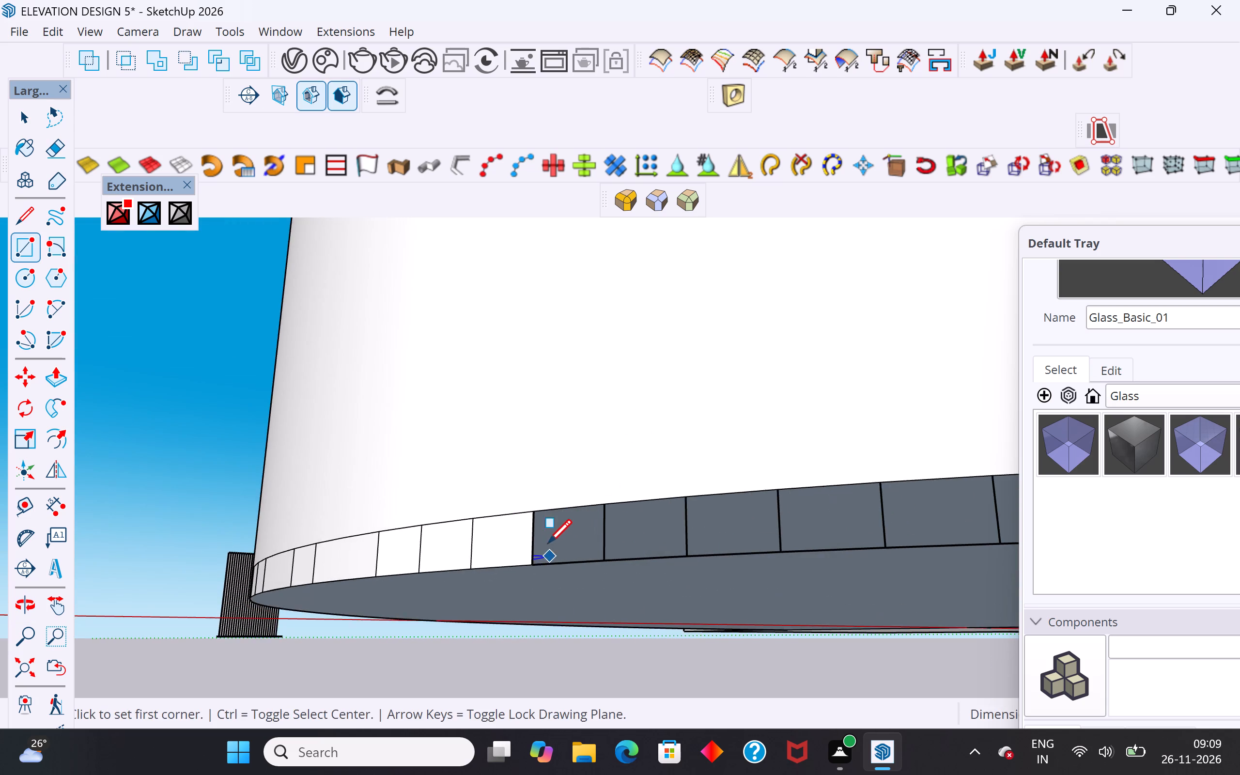
middle_drag(545, 536, 505, 524)
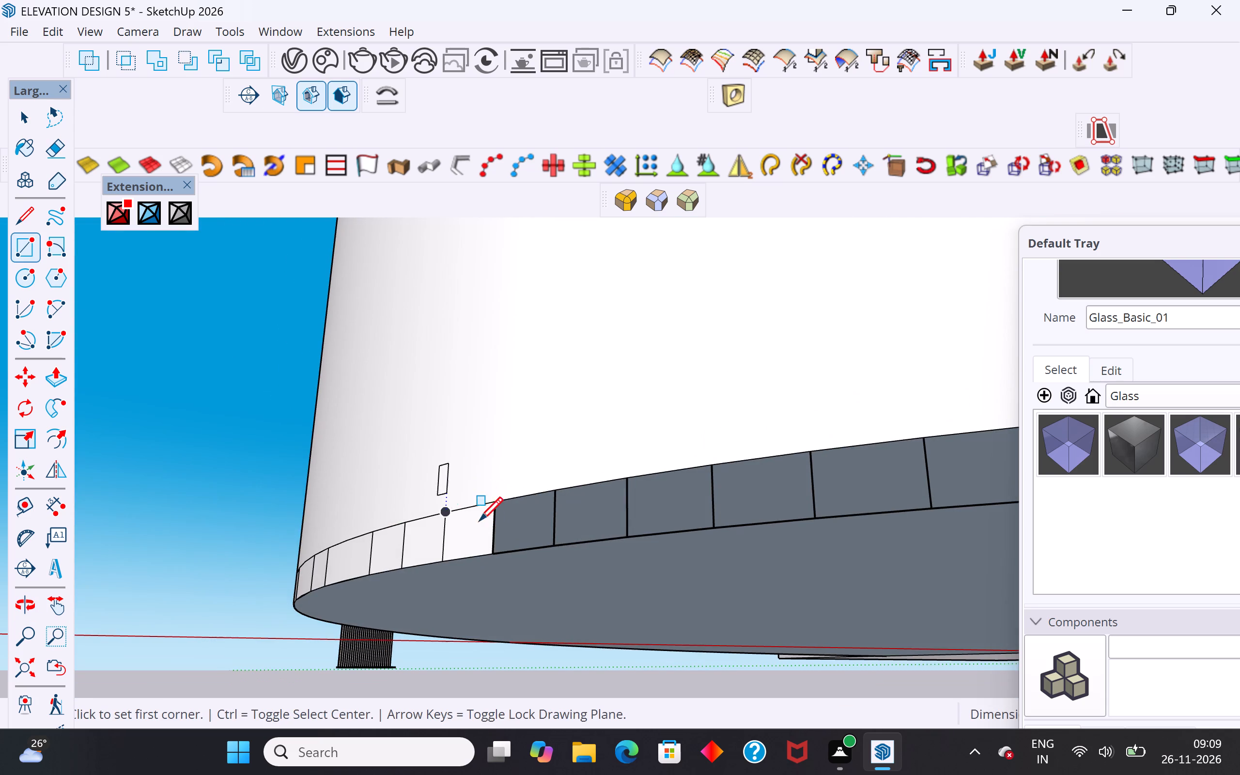
scroll(528, 379, down, 4)
middle_drag(565, 473, 603, 624)
scroll(522, 377, down, 2)
scroll(522, 376, up, 1)
scroll(522, 376, down, 1)
scroll(652, 570, up, 3)
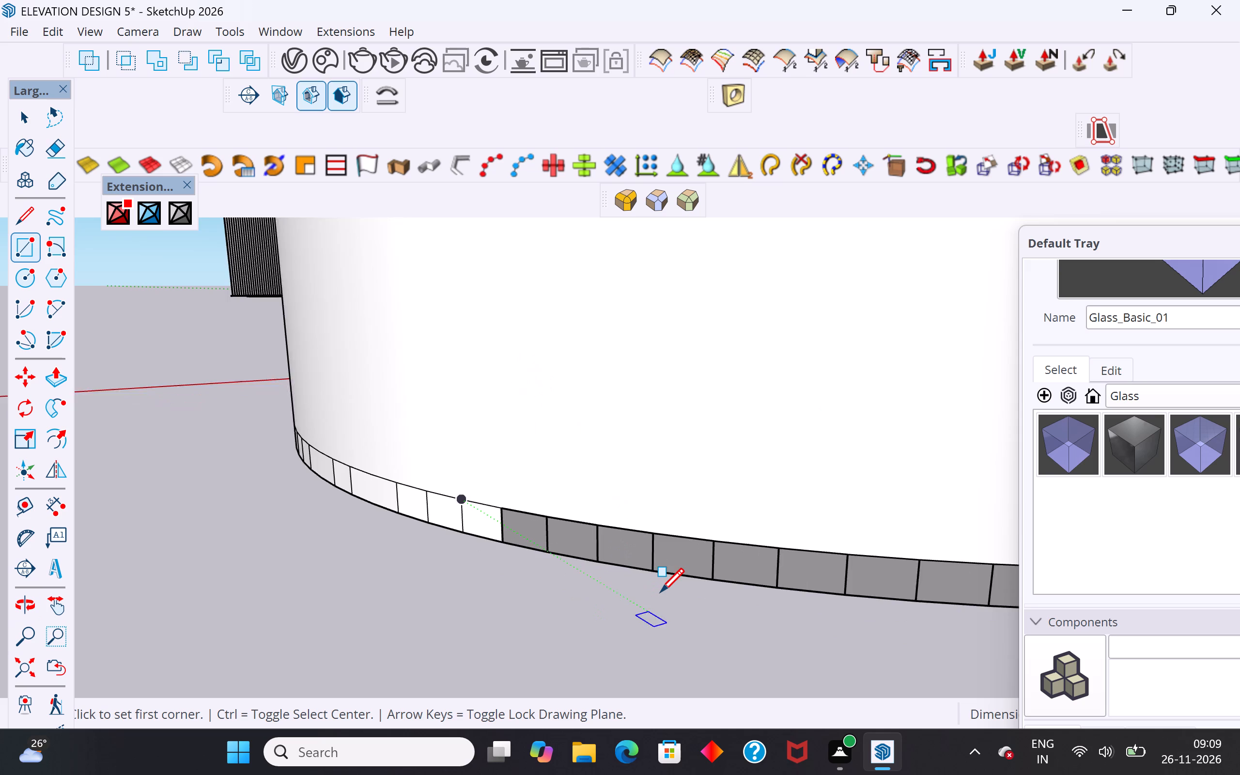
scroll(660, 594, up, 6)
scroll(422, 471, up, 4)
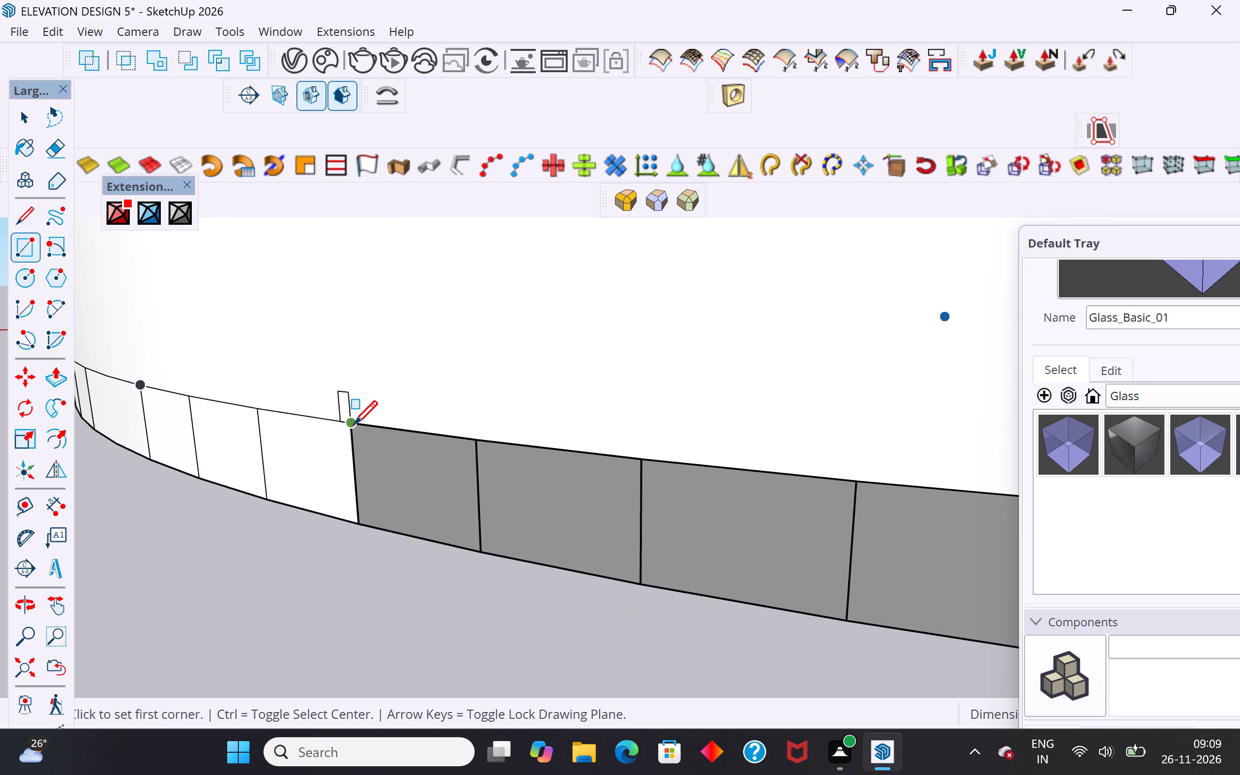
click(354, 427)
click(477, 551)
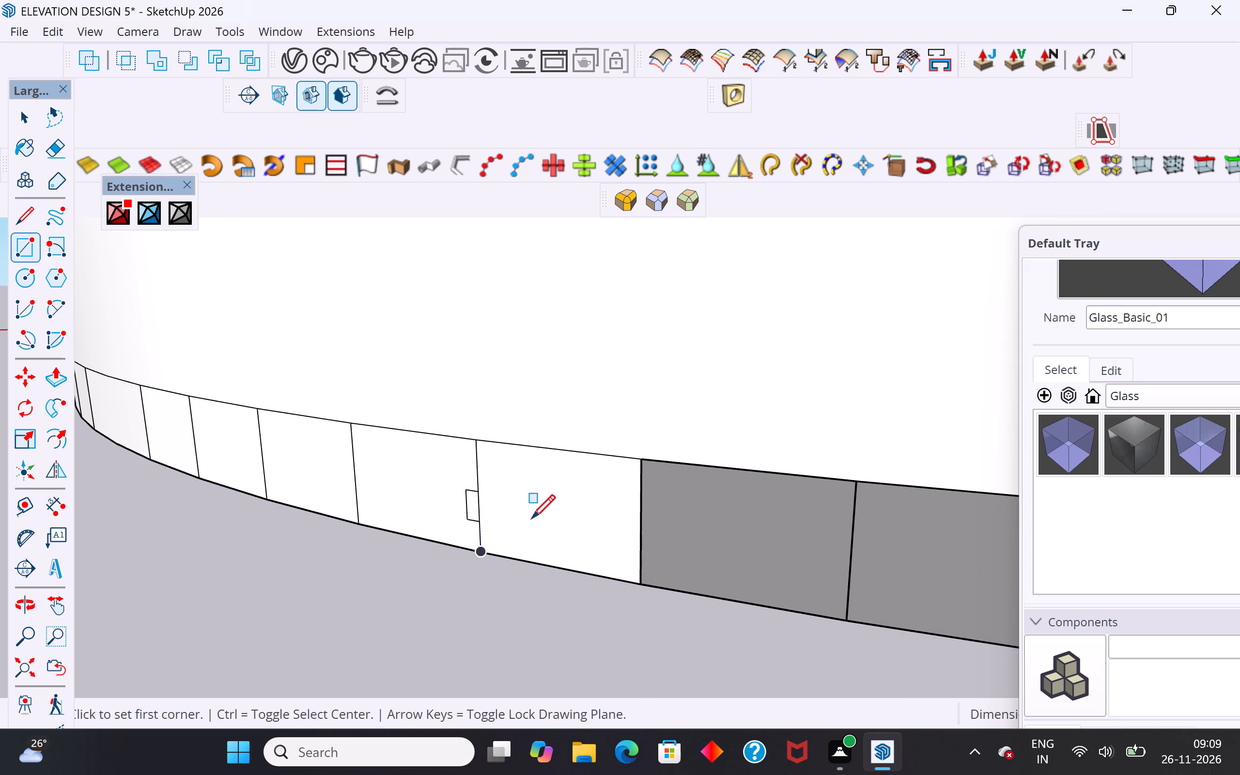
click(642, 464)
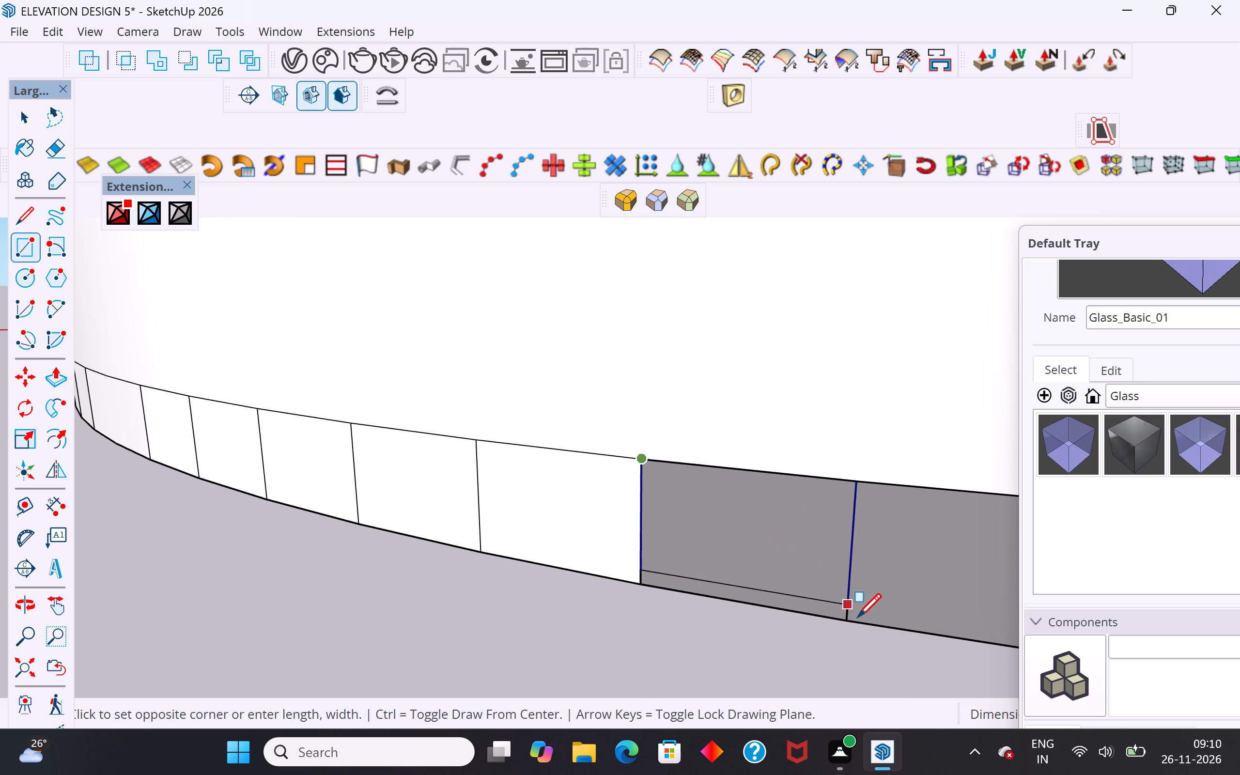
click(846, 618)
Draw three more corner-to-corner rectangles over the following grey rim segments along the front of the curved wall.
scroll(306, 555, down, 4)
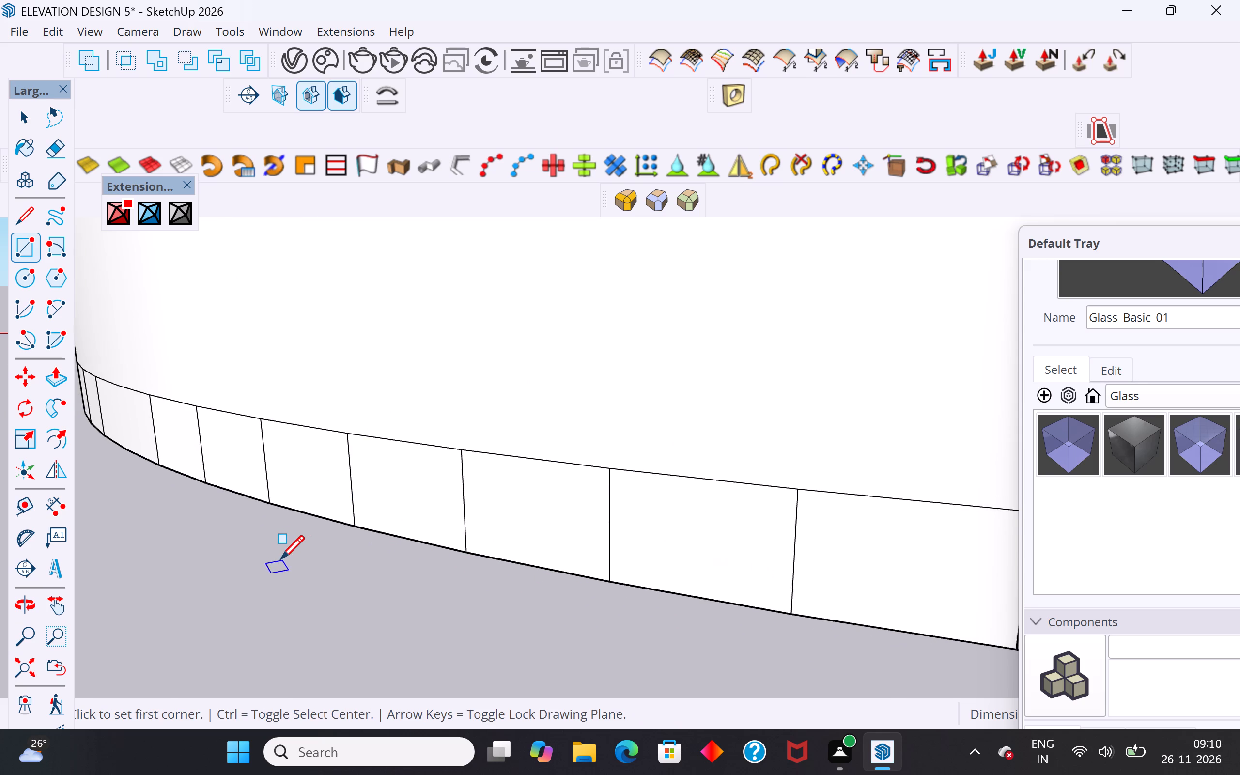
scroll(280, 561, down, 20)
scroll(420, 578, up, 7)
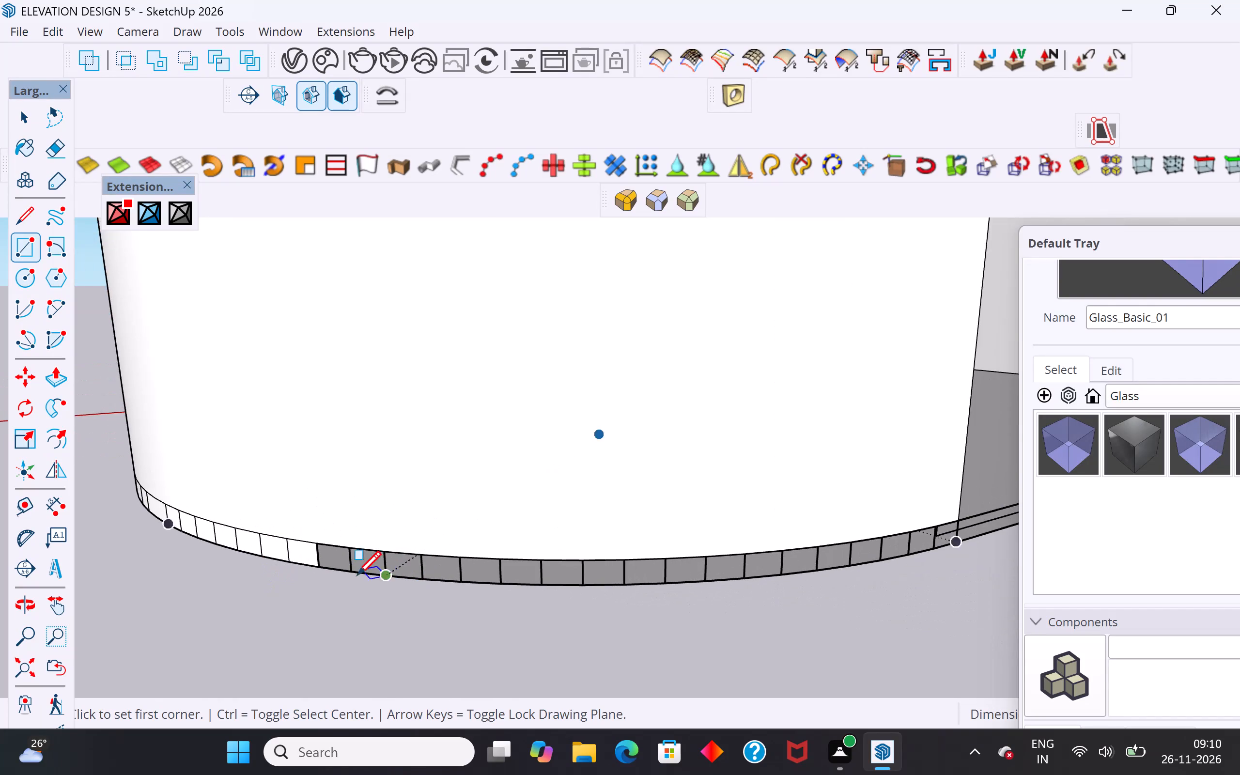
scroll(357, 577, up, 9)
click(269, 496)
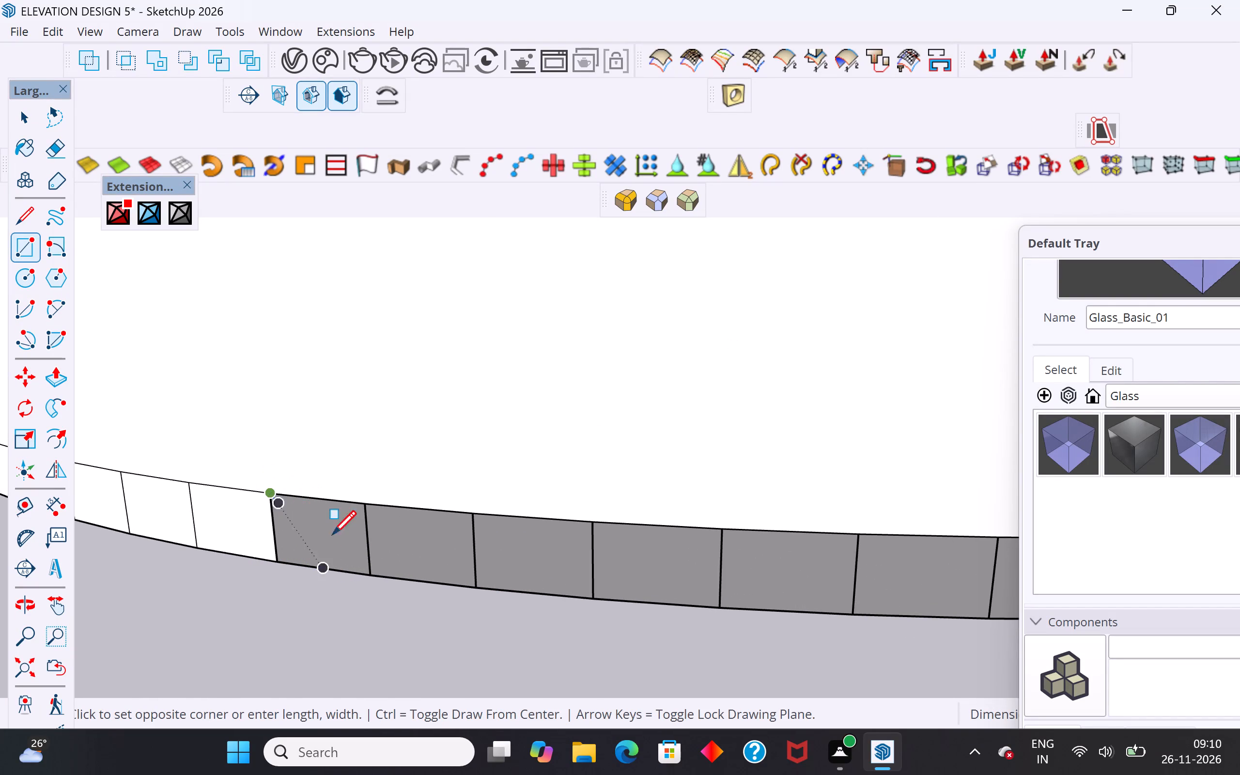
click(380, 574)
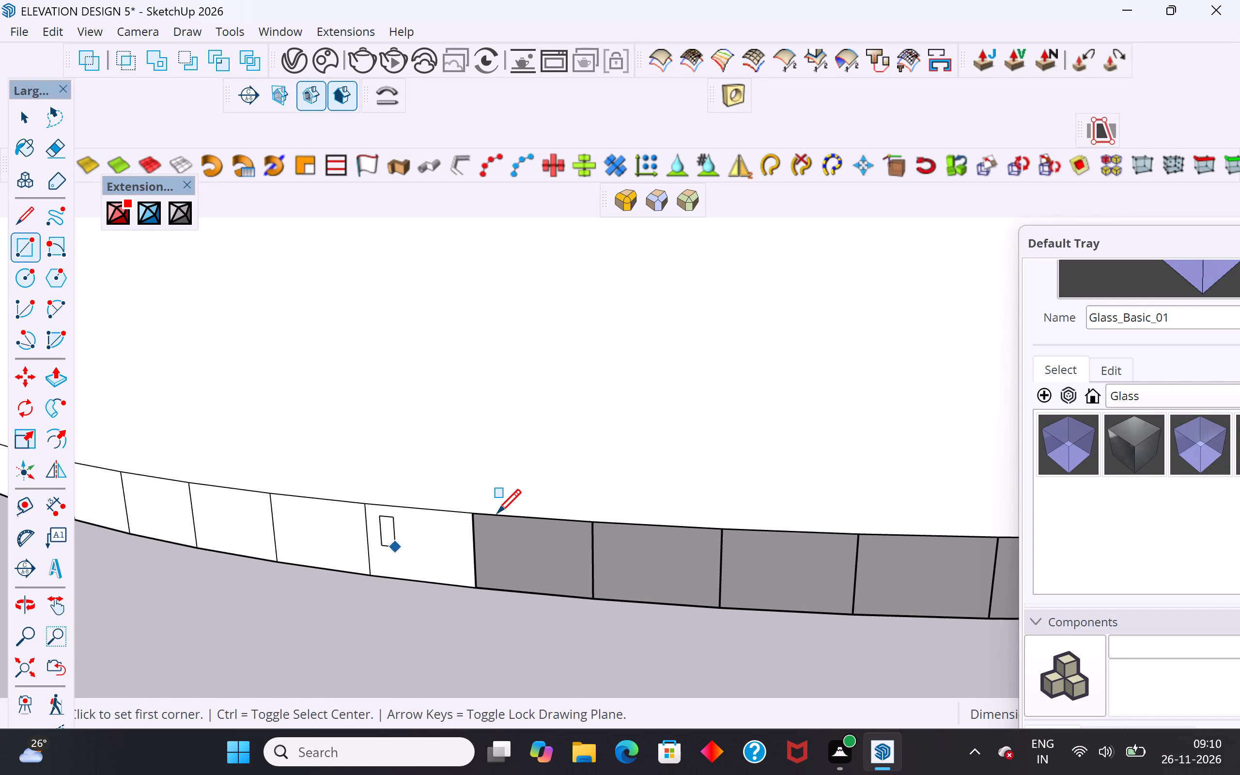
click(473, 519)
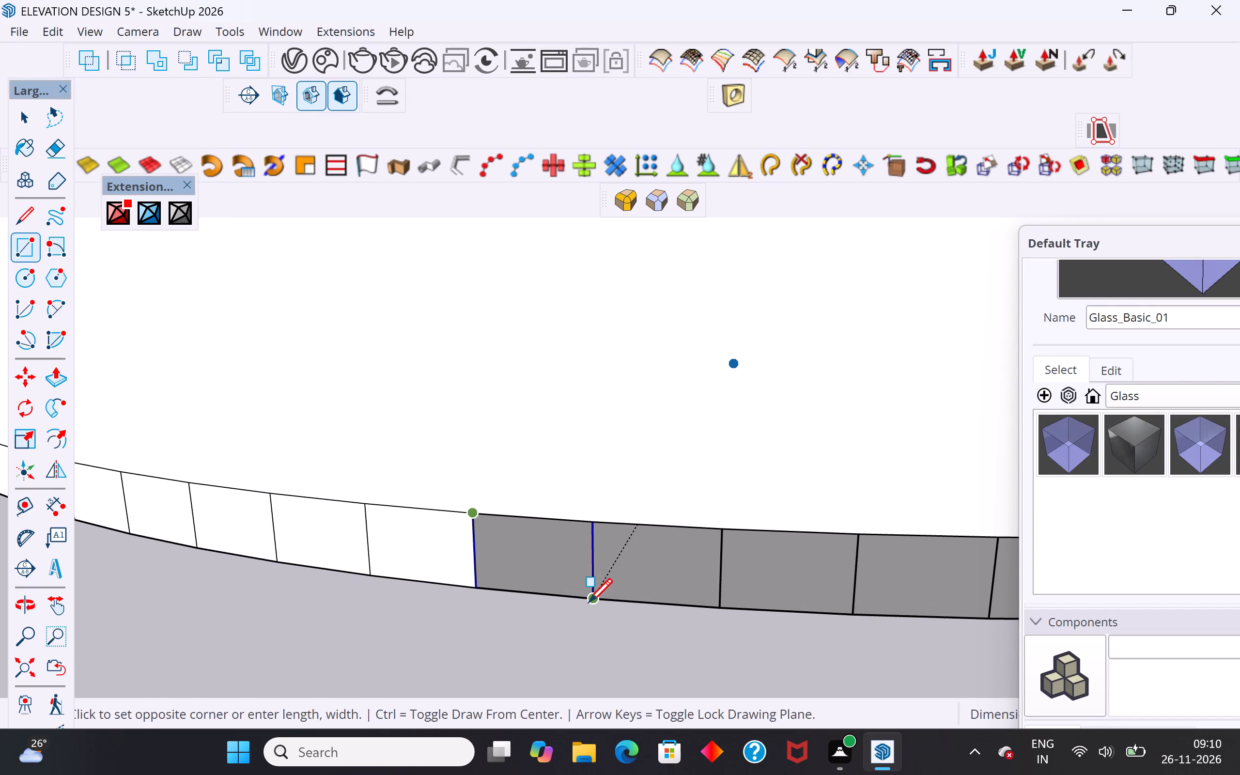
click(589, 604)
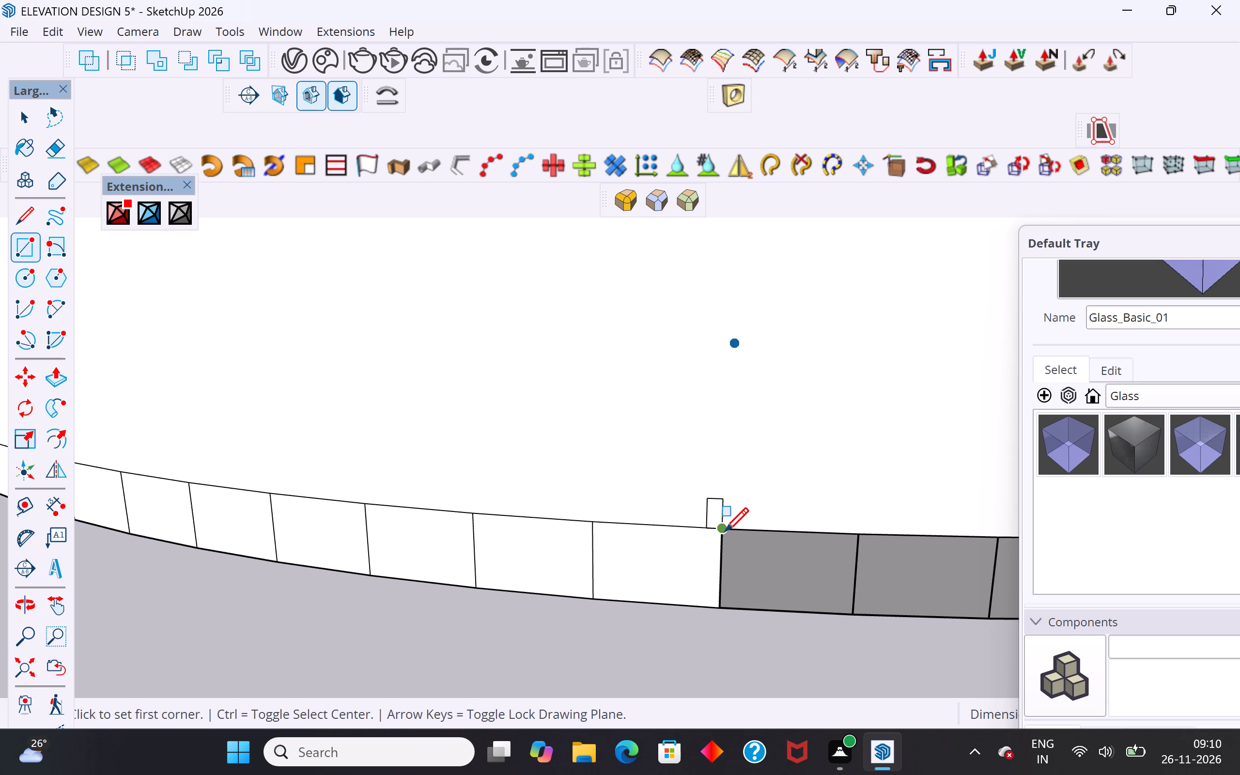
click(725, 534)
click(849, 614)
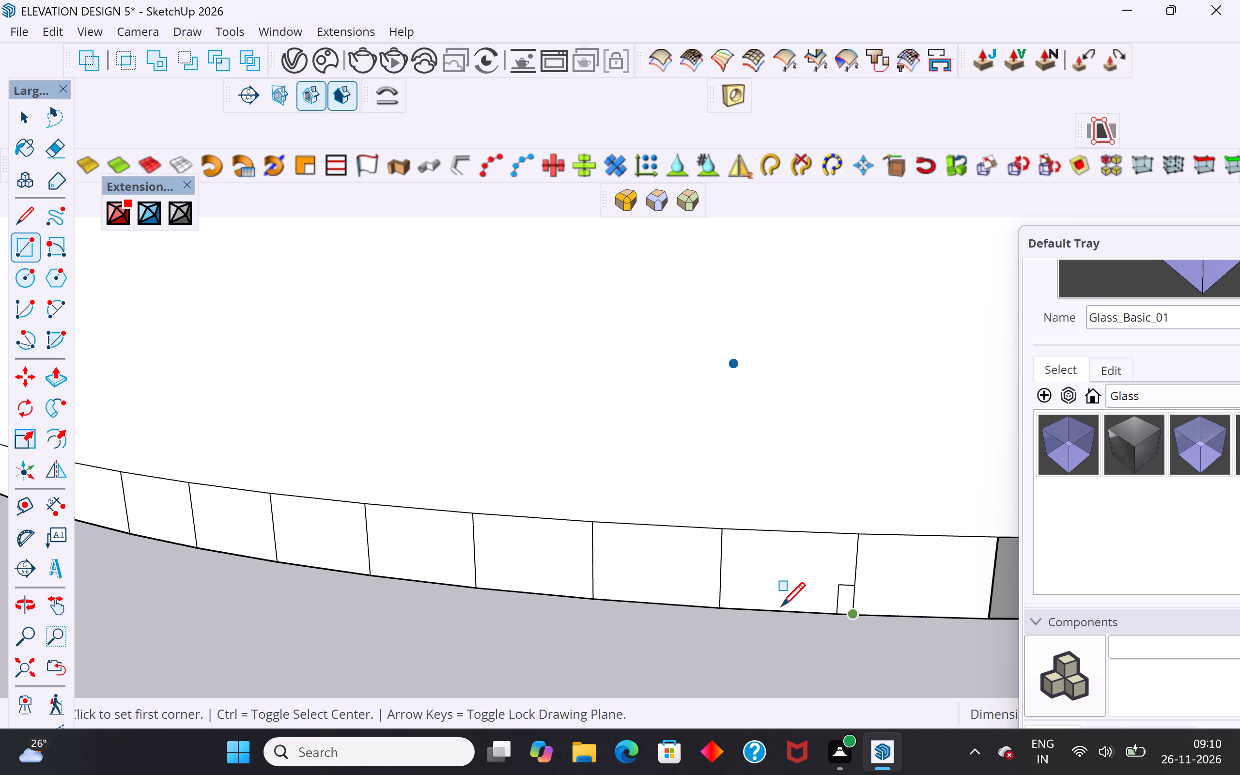
Examine the curved block from below and through the front opening, checking the slab's floor, rim and underside.
scroll(414, 558, down, 12)
middle_drag(556, 582, 566, 413)
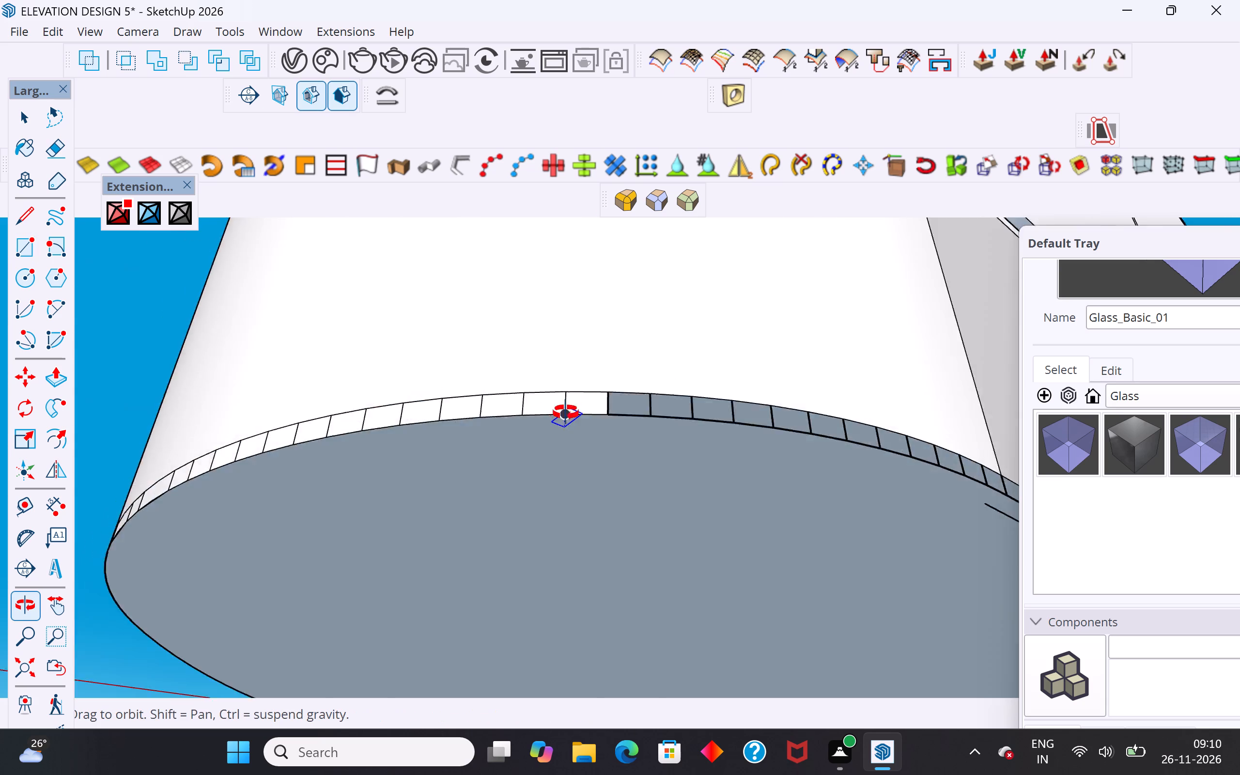
middle_drag(566, 413, 555, 454)
scroll(448, 336, down, 3)
middle_drag(515, 437, 389, 602)
scroll(383, 514, down, 11)
middle_drag(657, 536, 404, 442)
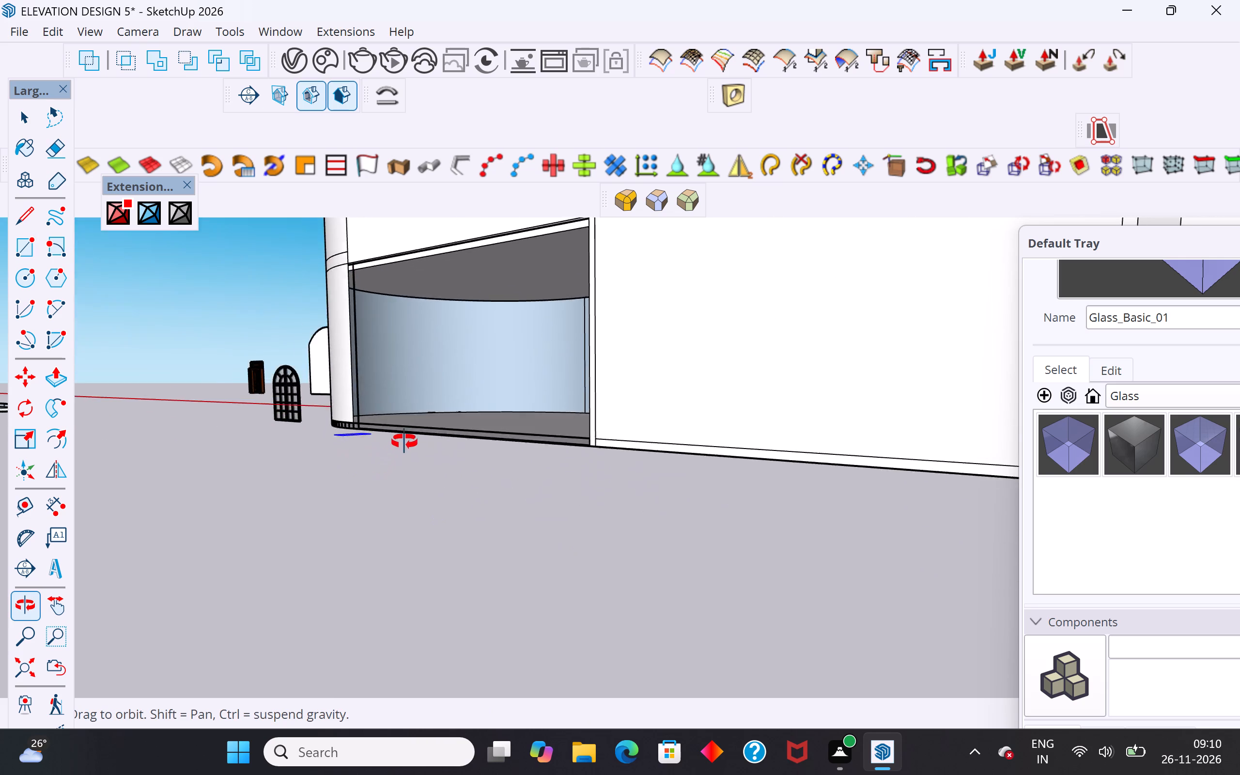
middle_drag(404, 442, 449, 526)
scroll(473, 440, up, 1)
middle_drag(475, 440, 535, 387)
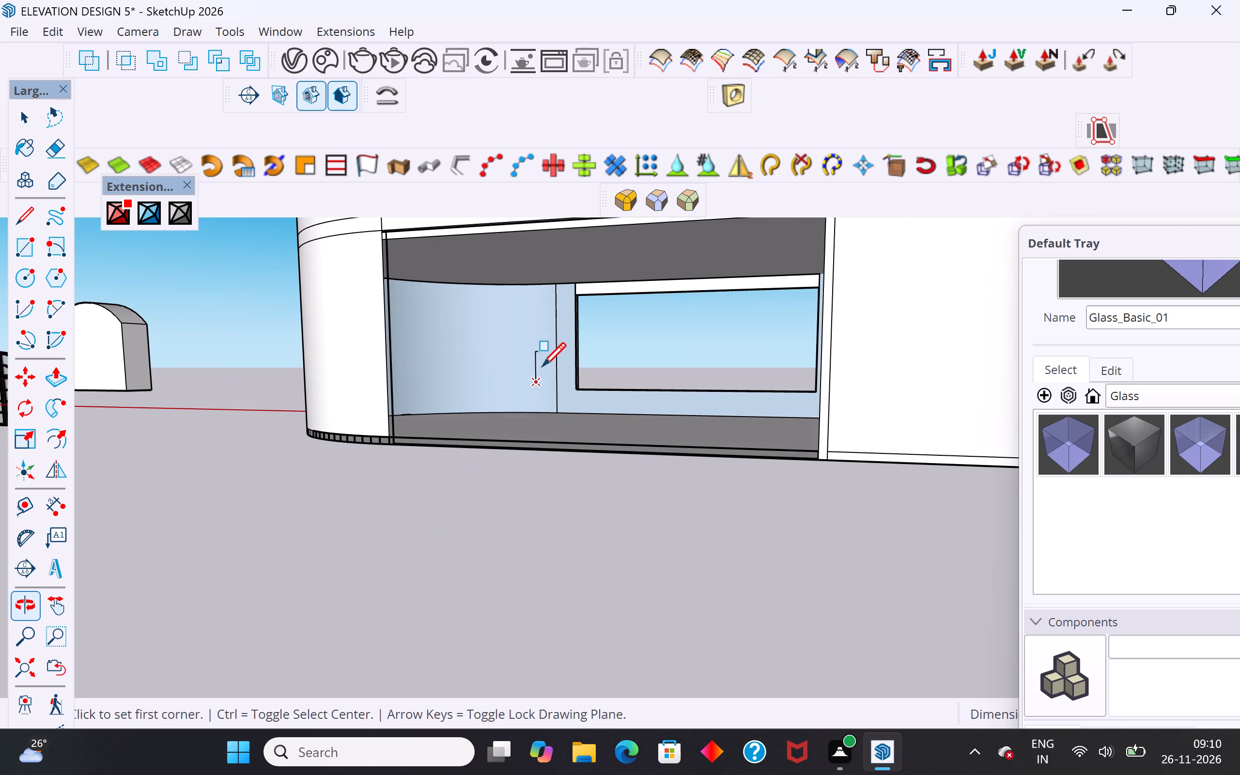
scroll(544, 364, up, 3)
middle_drag(583, 401, 448, 430)
scroll(320, 429, up, 3)
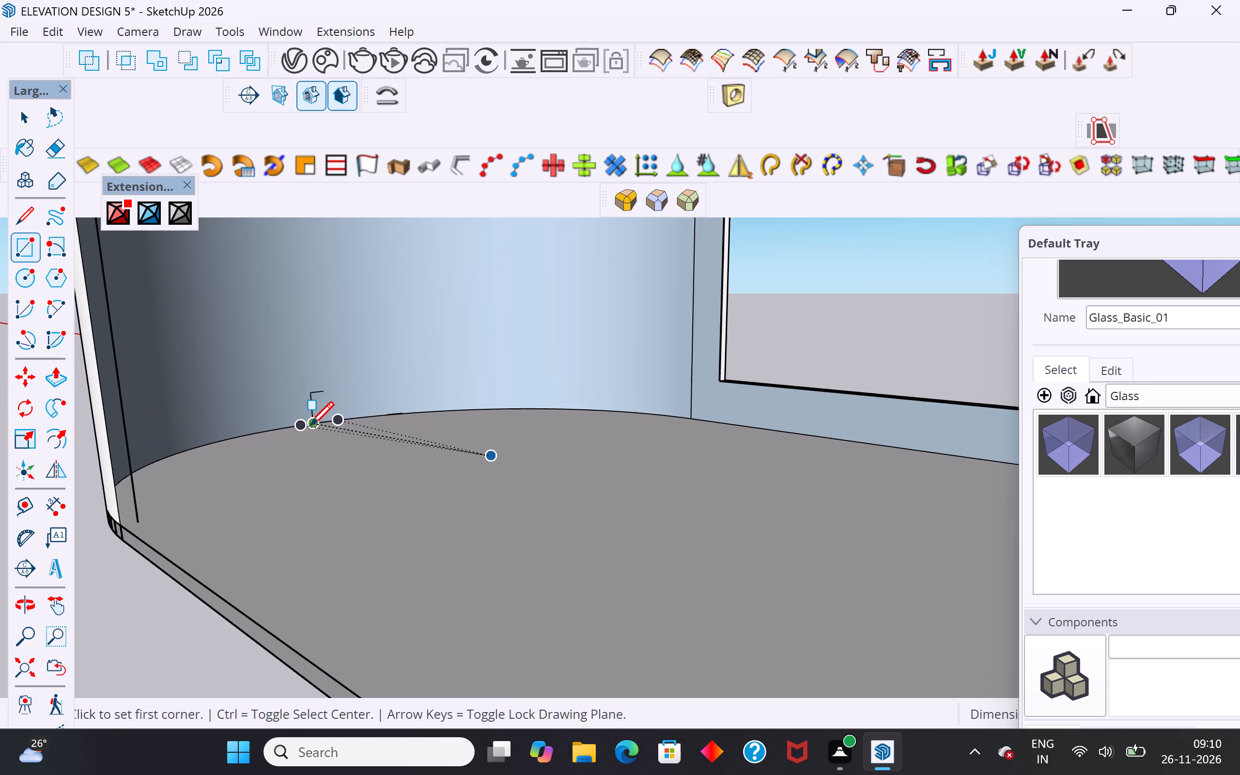
scroll(684, 338, up, 3)
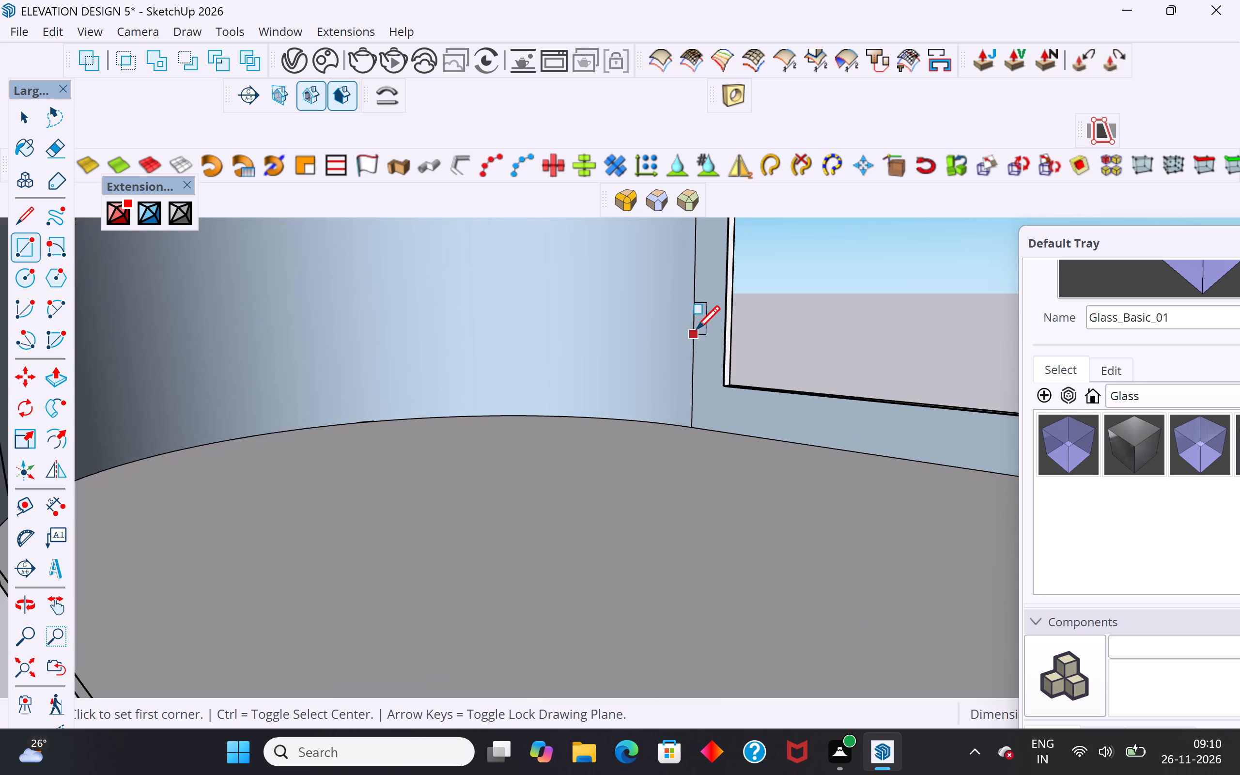
scroll(696, 332, up, 4)
scroll(733, 332, down, 5)
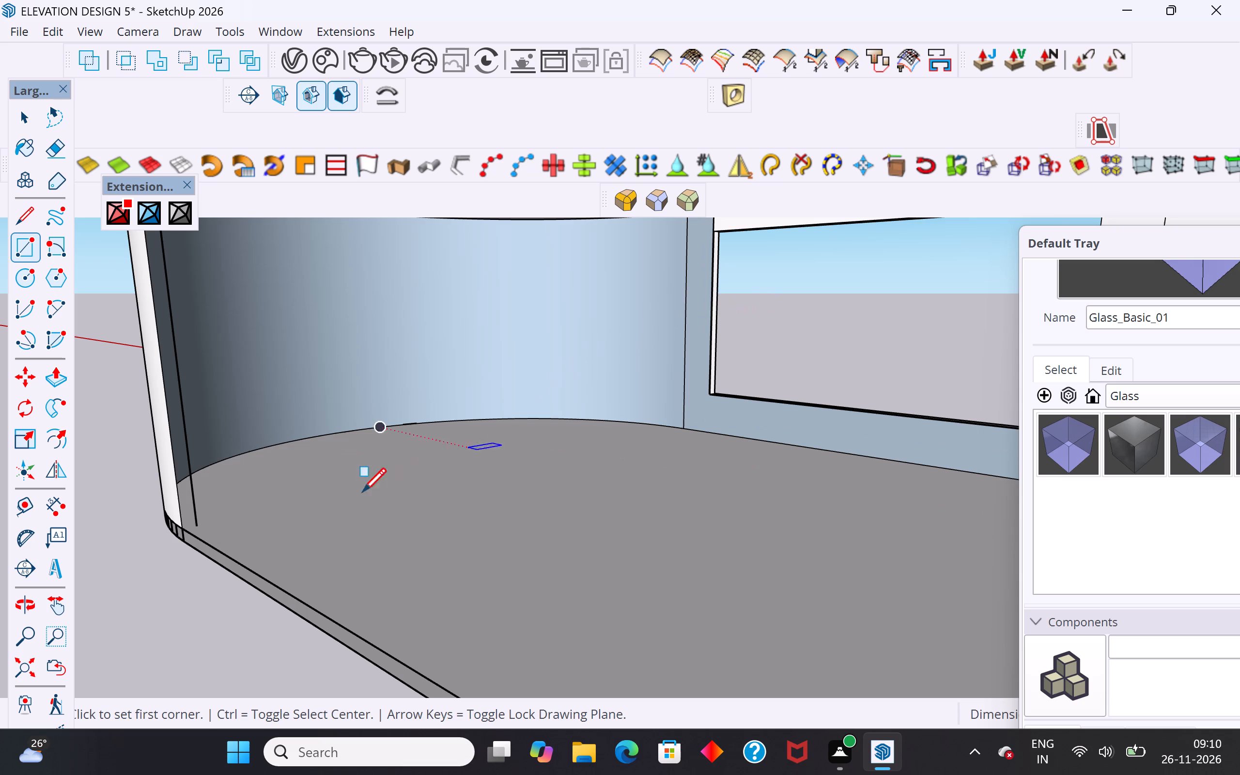
middle_drag(220, 533, 345, 546)
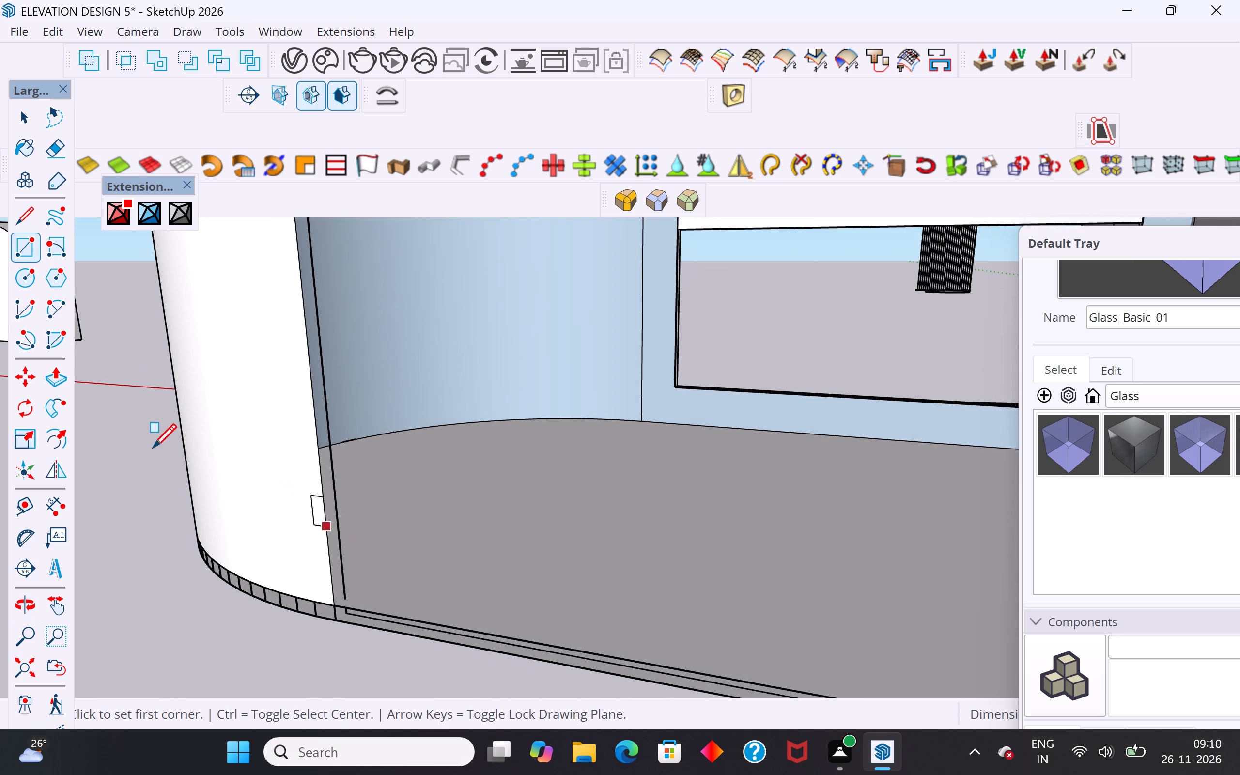
scroll(151, 451, down, 4)
scroll(314, 496, down, 1)
middle_drag(351, 444, 405, 329)
scroll(405, 329, down, 1)
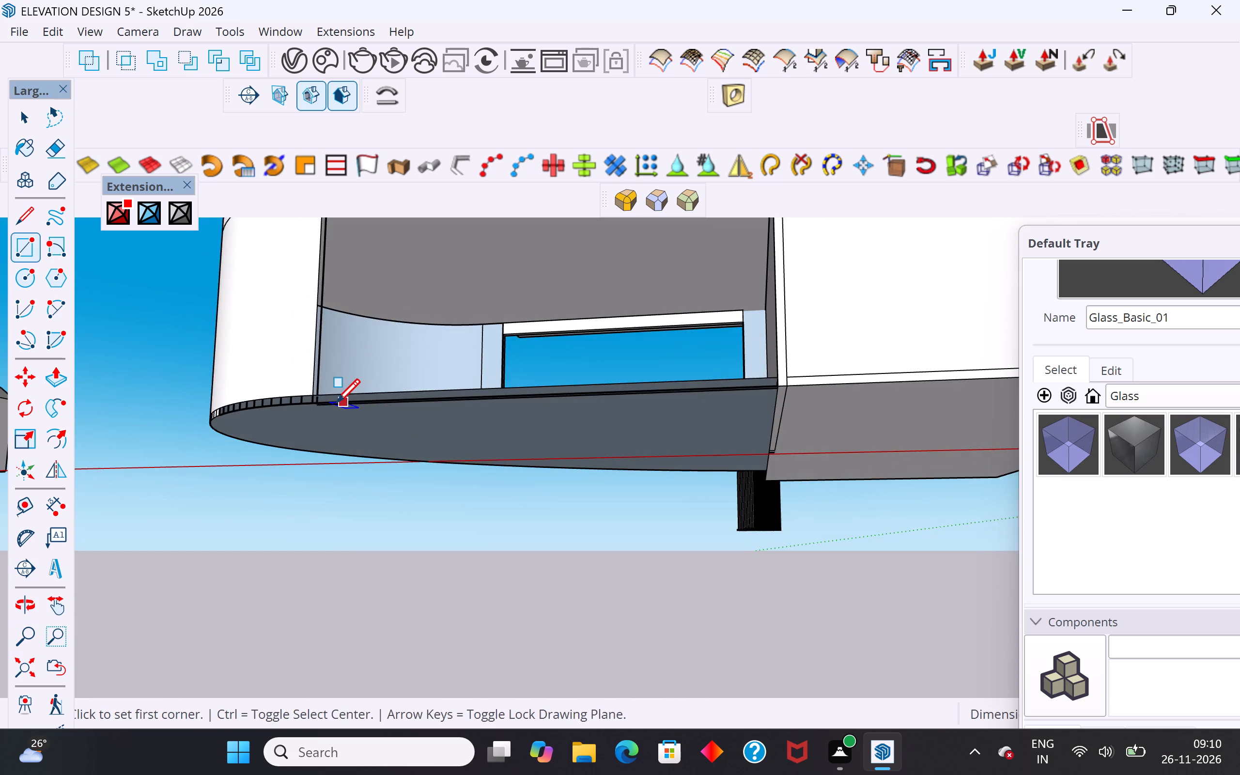
scroll(336, 405, up, 11)
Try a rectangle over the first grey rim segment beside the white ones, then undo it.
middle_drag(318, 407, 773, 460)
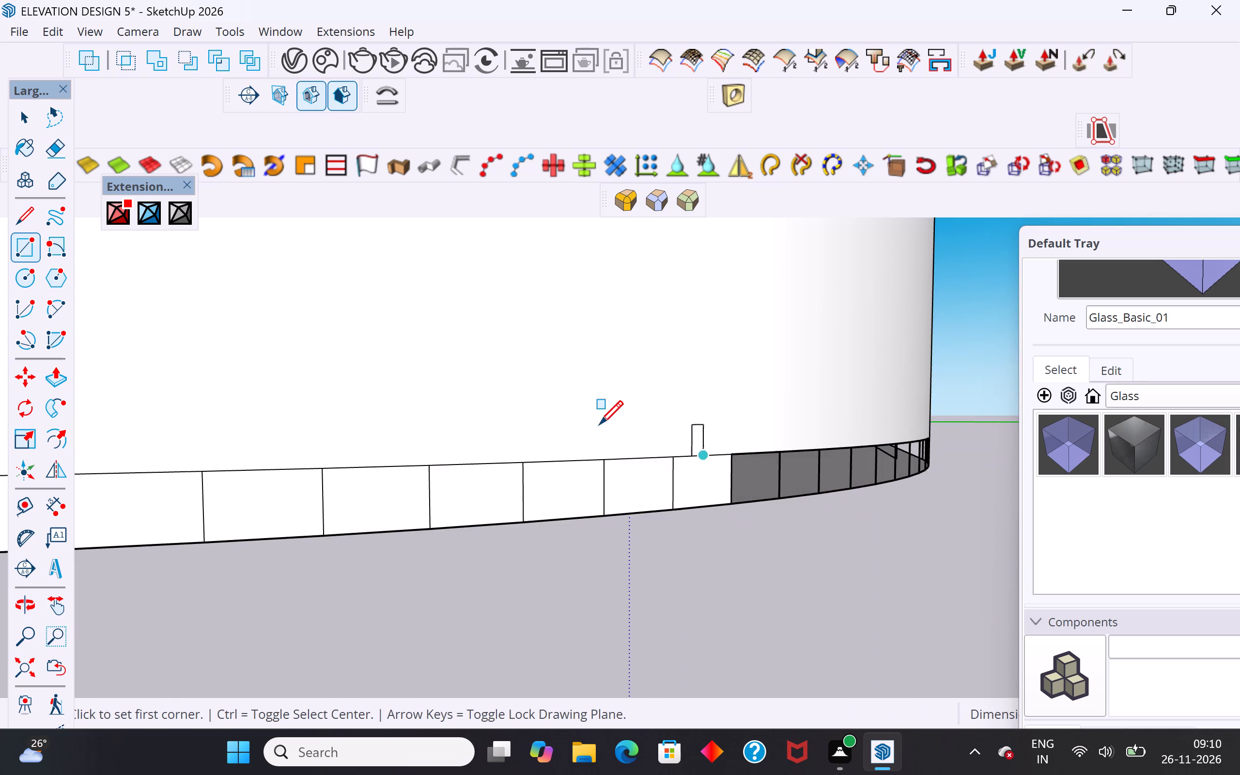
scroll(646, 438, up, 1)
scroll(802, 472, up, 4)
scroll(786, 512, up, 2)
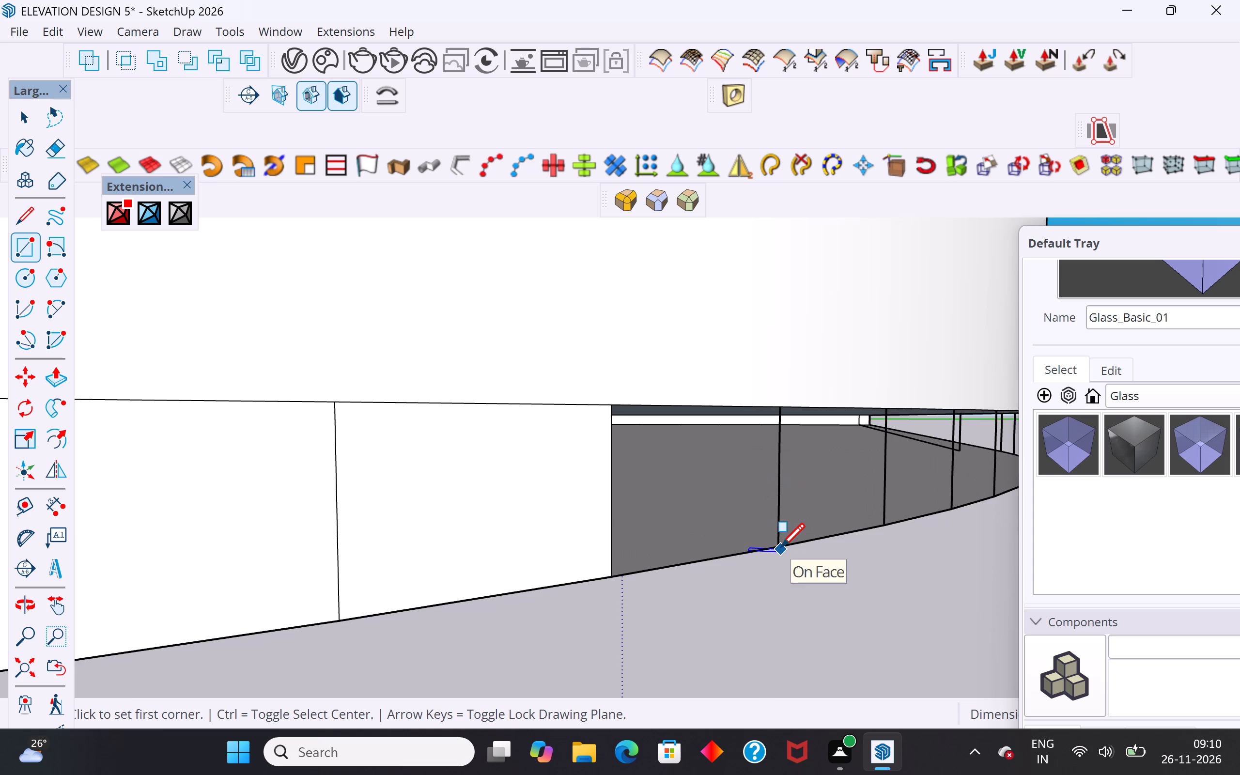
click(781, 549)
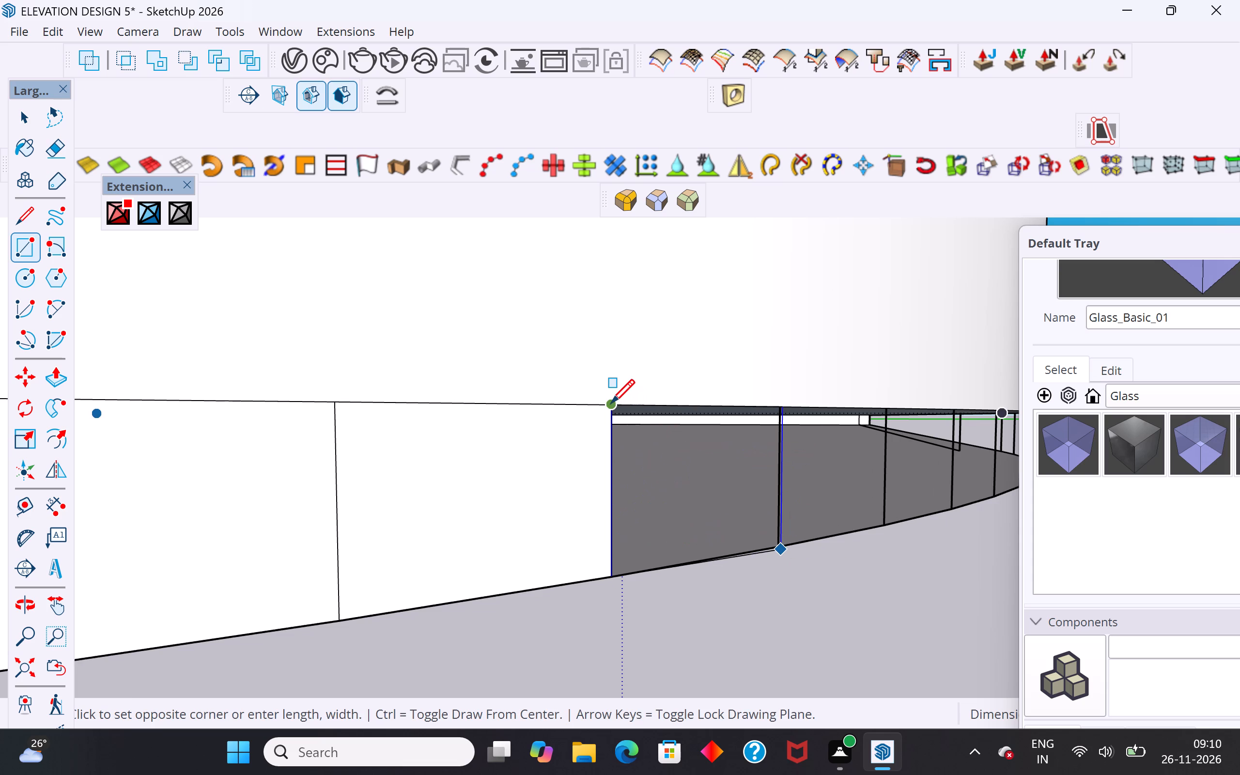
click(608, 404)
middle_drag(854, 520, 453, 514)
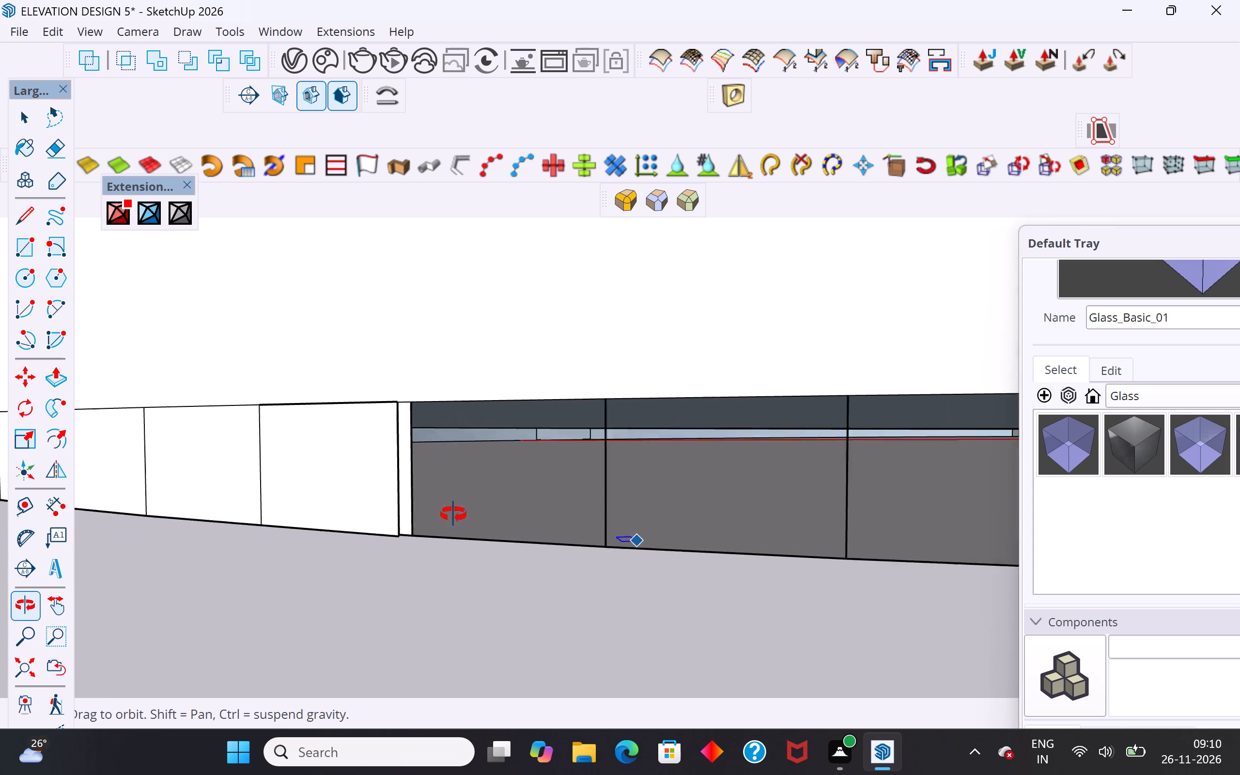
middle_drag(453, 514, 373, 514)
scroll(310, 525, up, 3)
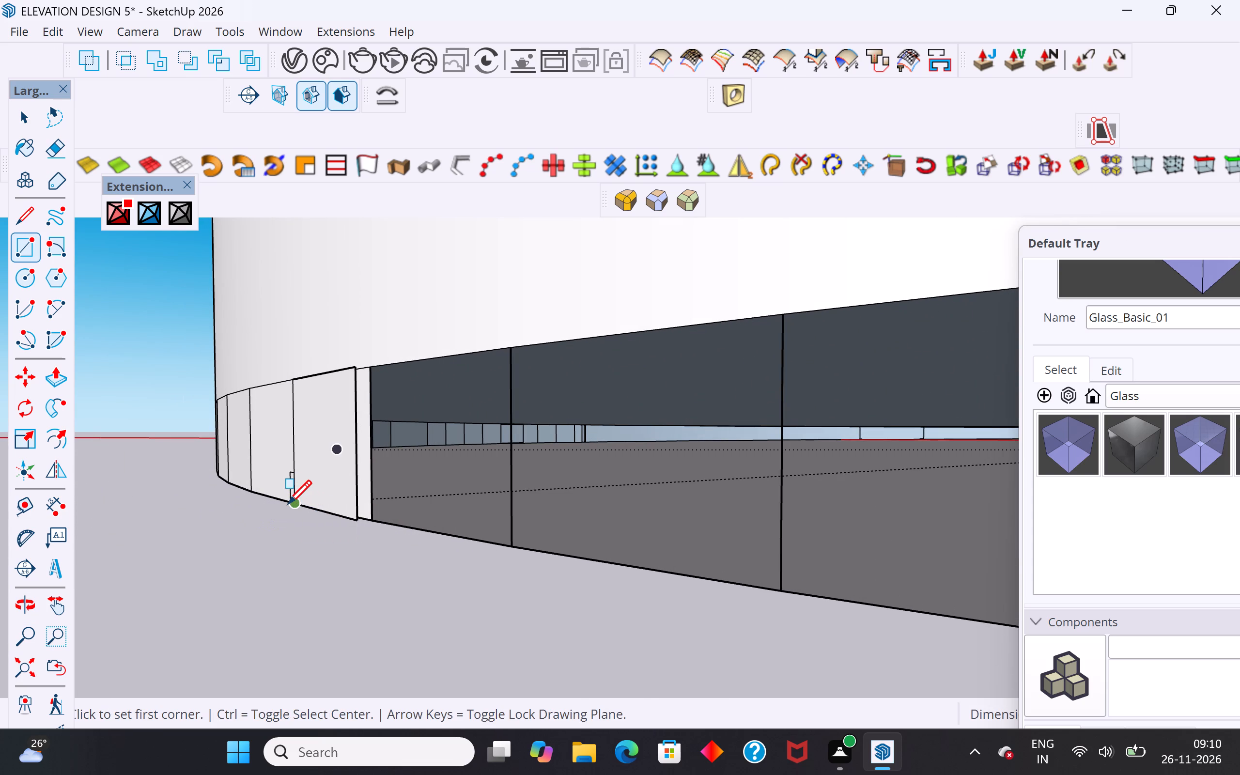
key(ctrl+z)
Continue along the curved slab's rim, closing the next grey segments with three more endpoint-to-endpoint rectangles.
scroll(326, 497, up, 4)
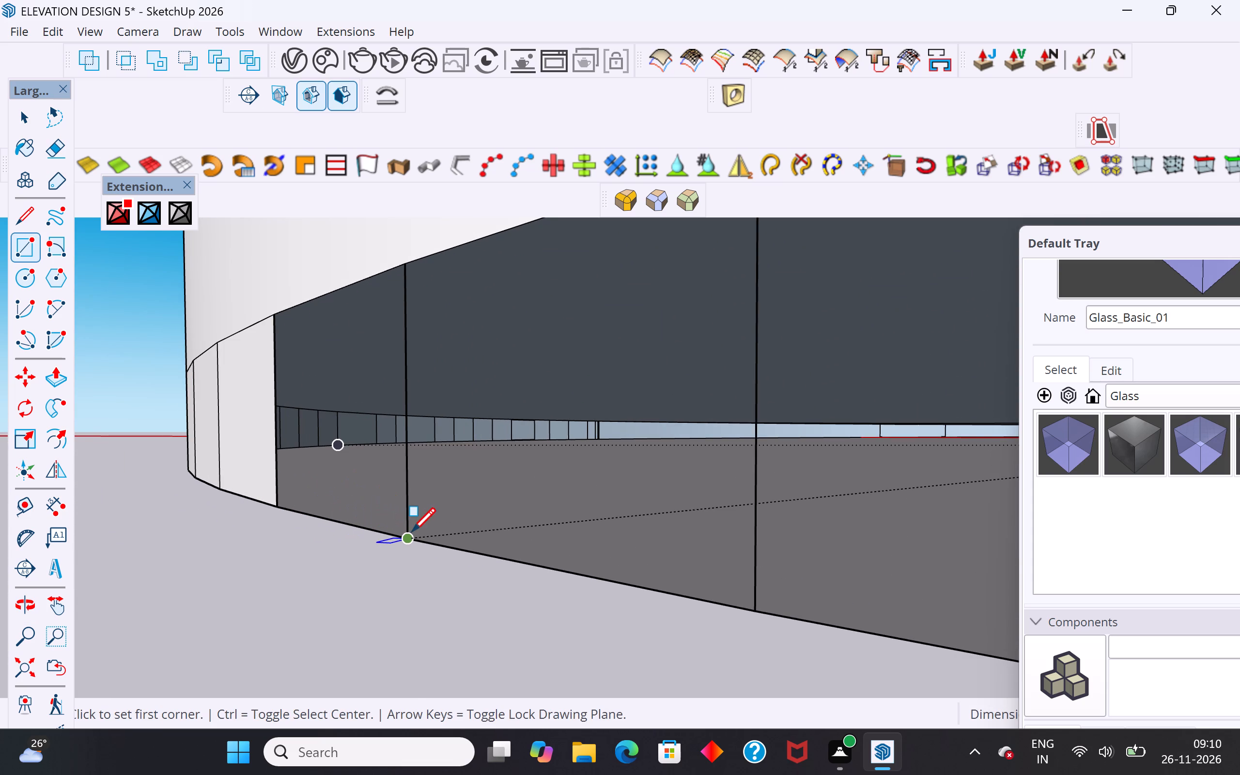
click(412, 535)
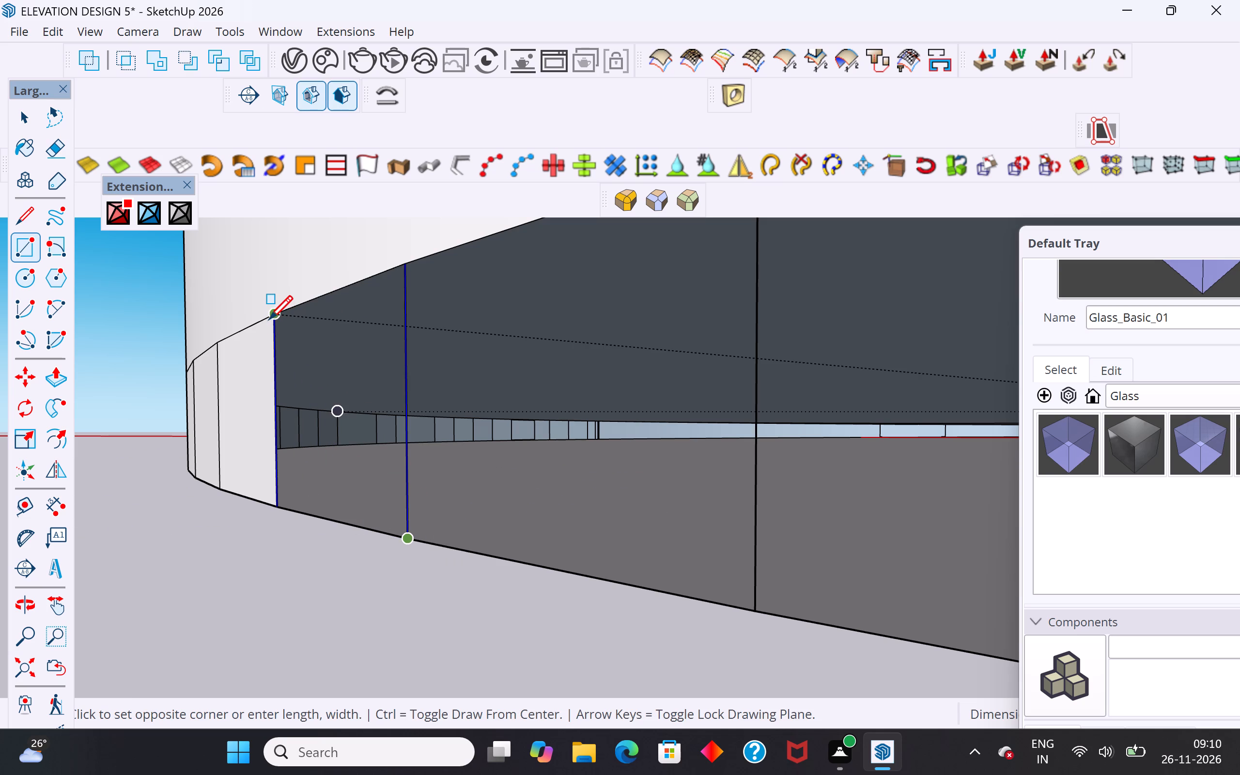
click(269, 322)
scroll(454, 510, down, 14)
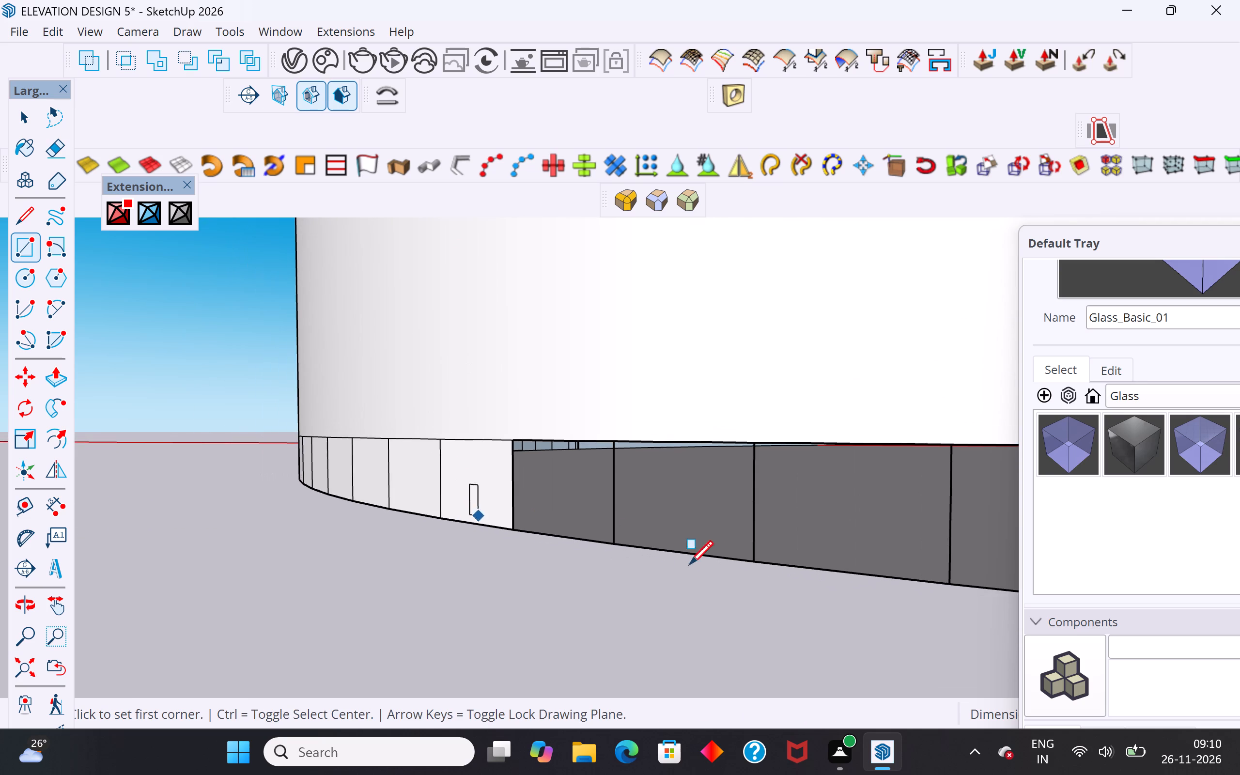
click(757, 562)
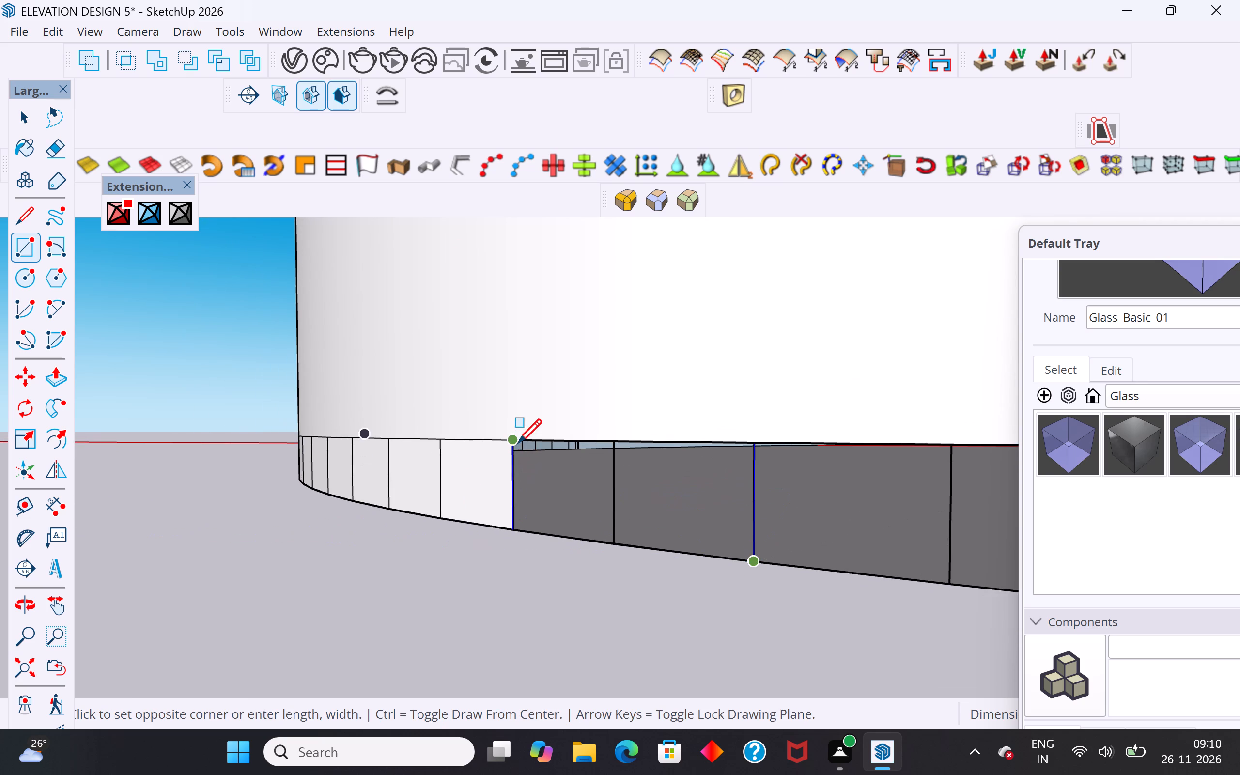
click(518, 445)
scroll(270, 568, down, 12)
scroll(617, 604, up, 1)
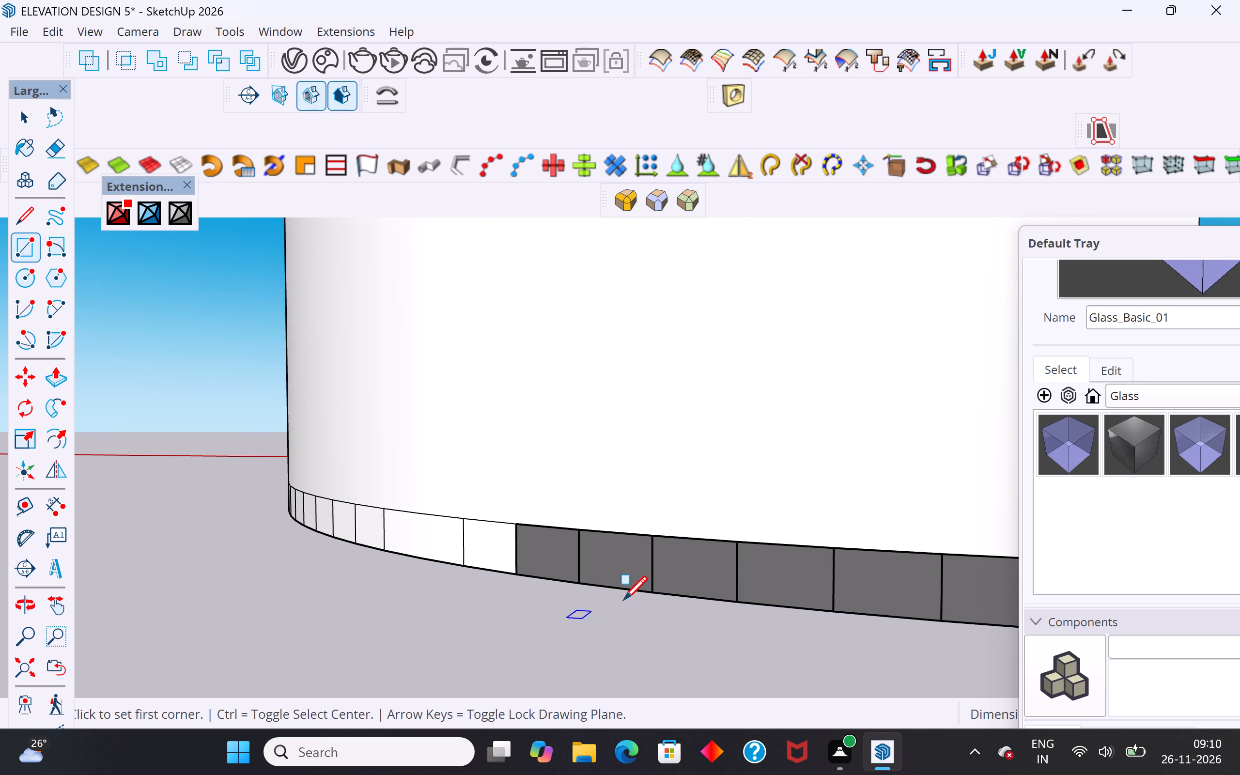
scroll(623, 602, up, 2)
click(666, 591)
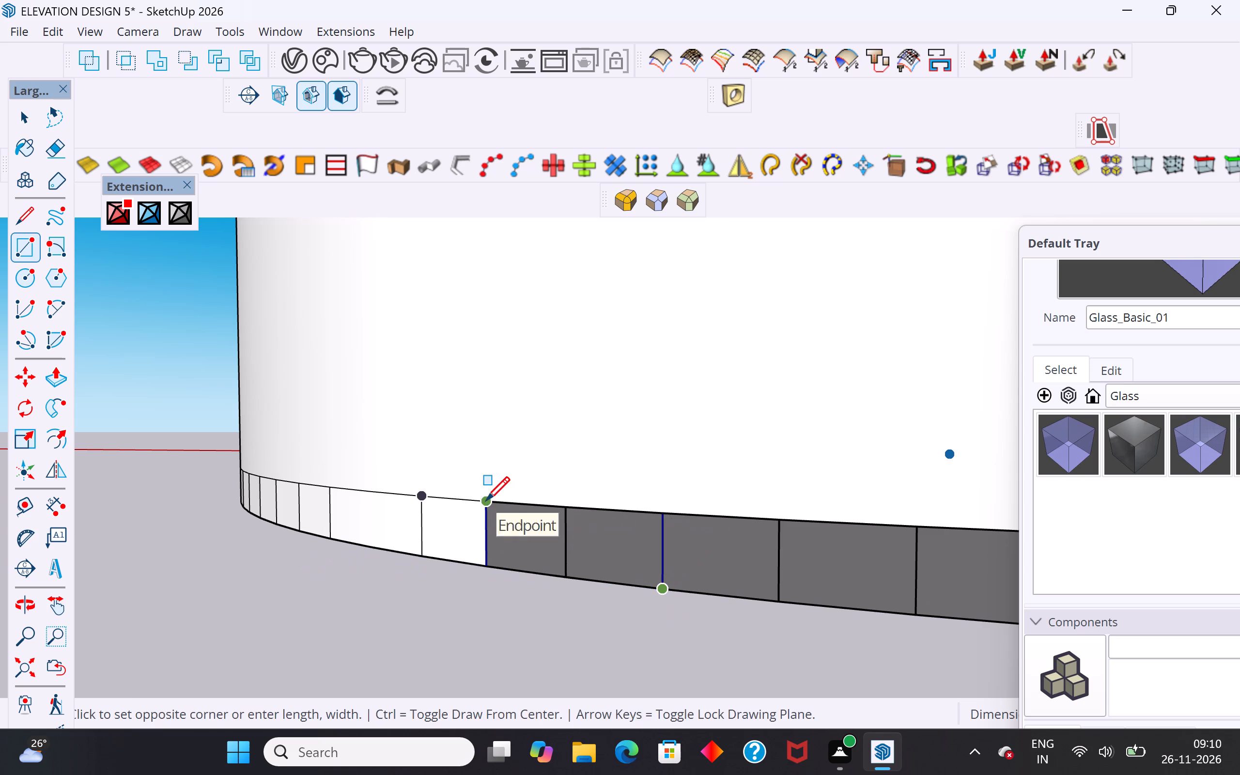
click(486, 503)
Draw two more corner-to-corner rectangles over the remaining grey rim segments up to the edge of the front opening.
scroll(318, 609, down, 10)
scroll(606, 620, up, 3)
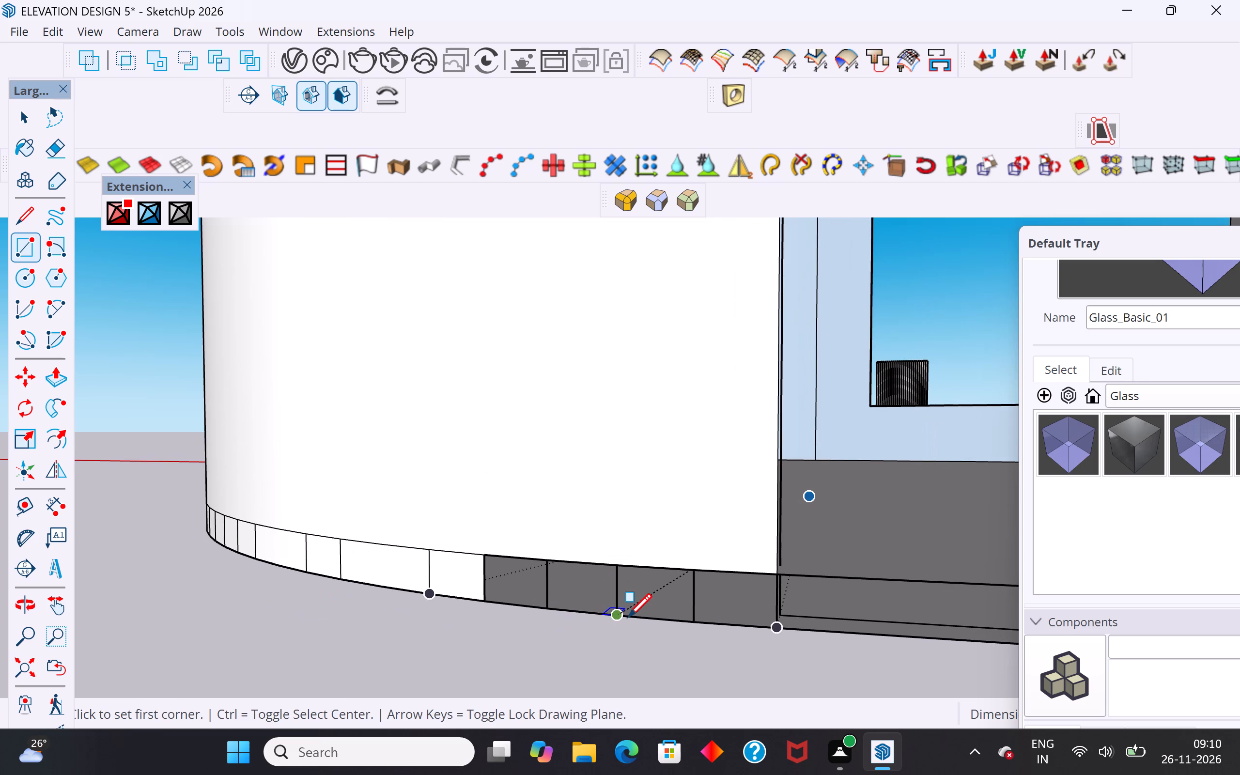
click(622, 614)
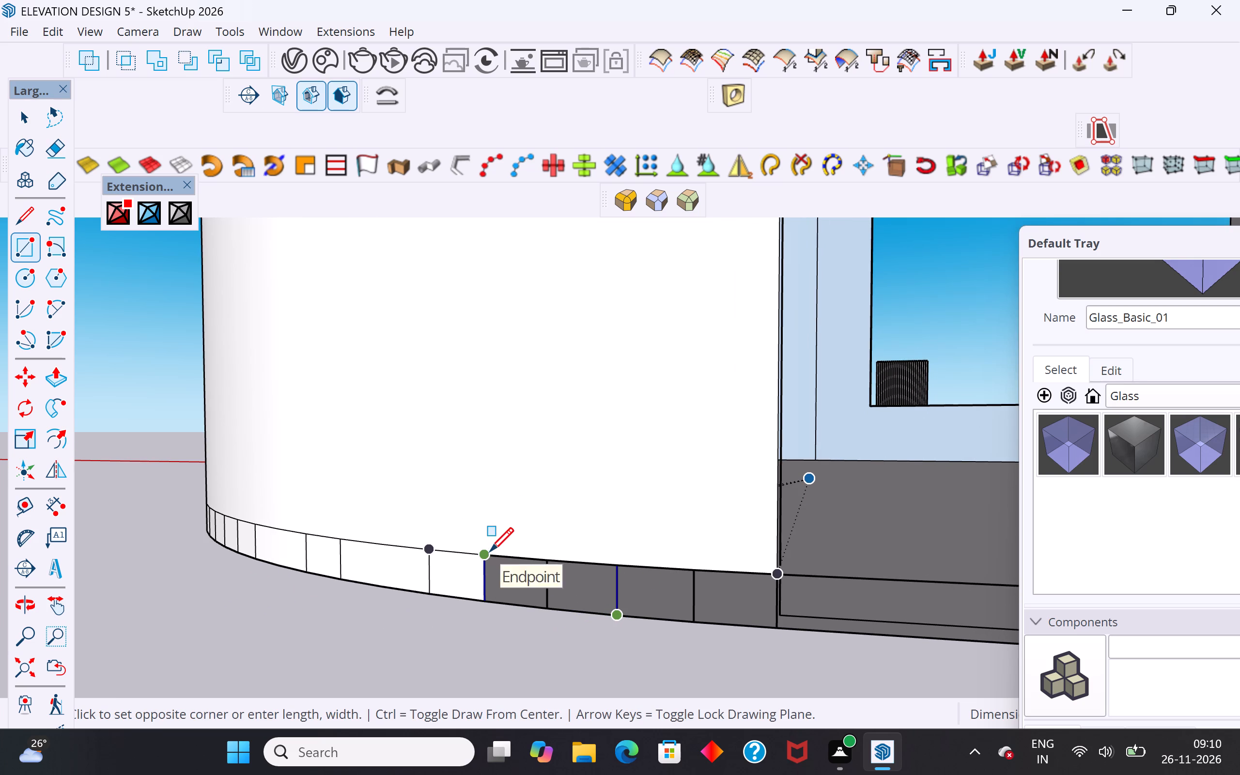
click(480, 560)
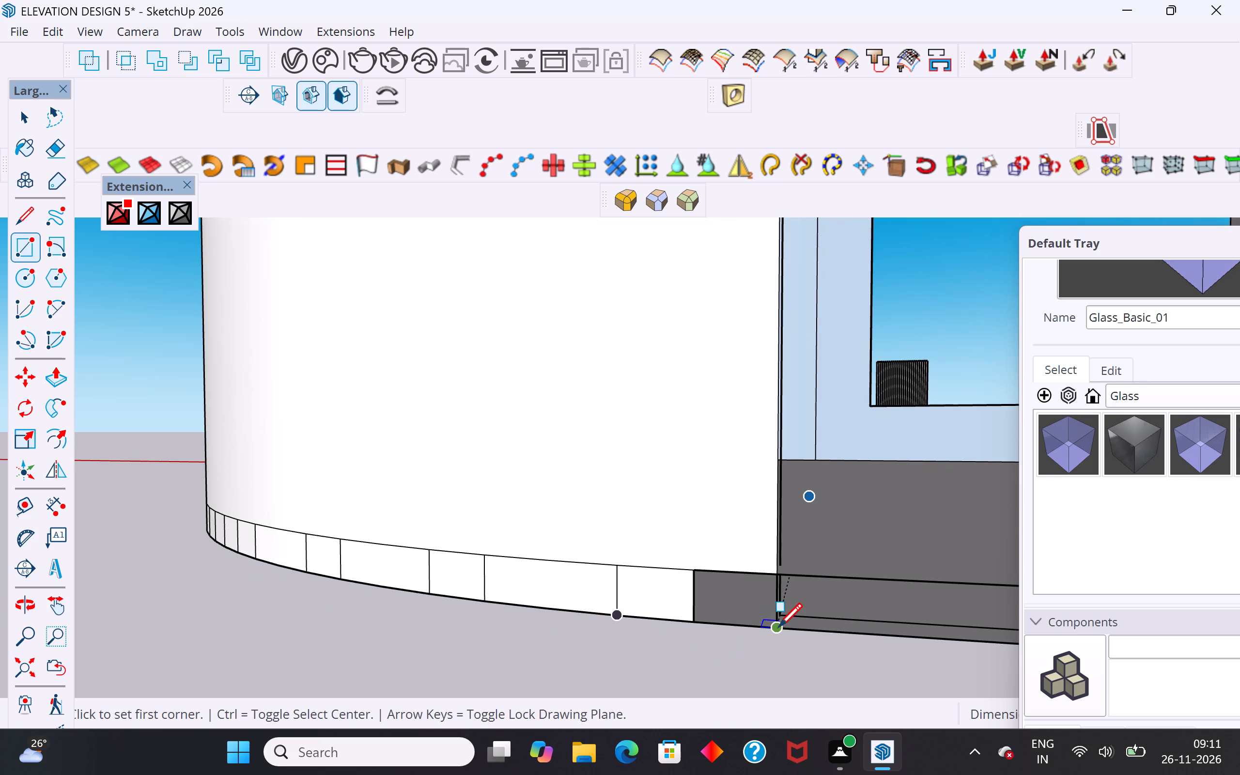
click(778, 629)
click(693, 572)
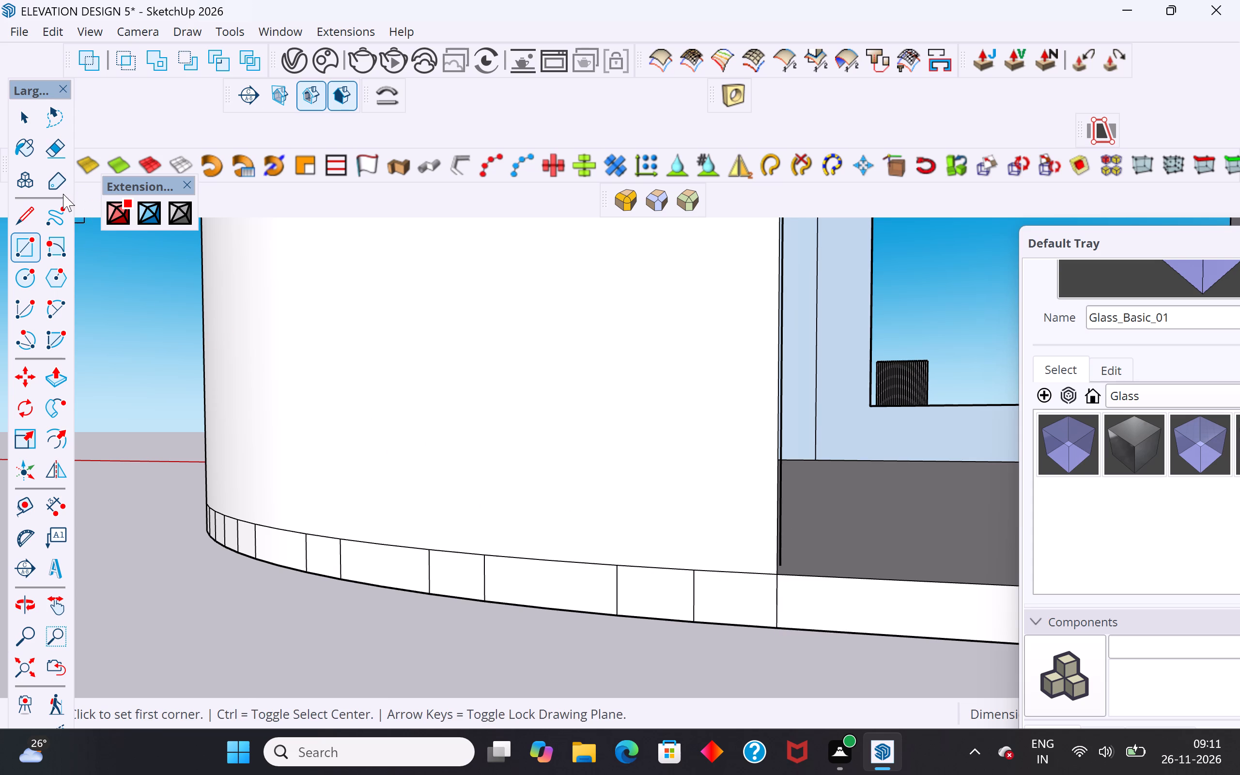
click(30, 114)
click(114, 403)
Examine the curved inner wall and the loose vertical edge beside the front opening, and view the whole model.
scroll(548, 591, up, 1)
scroll(548, 591, down, 5)
middle_drag(795, 561, 689, 580)
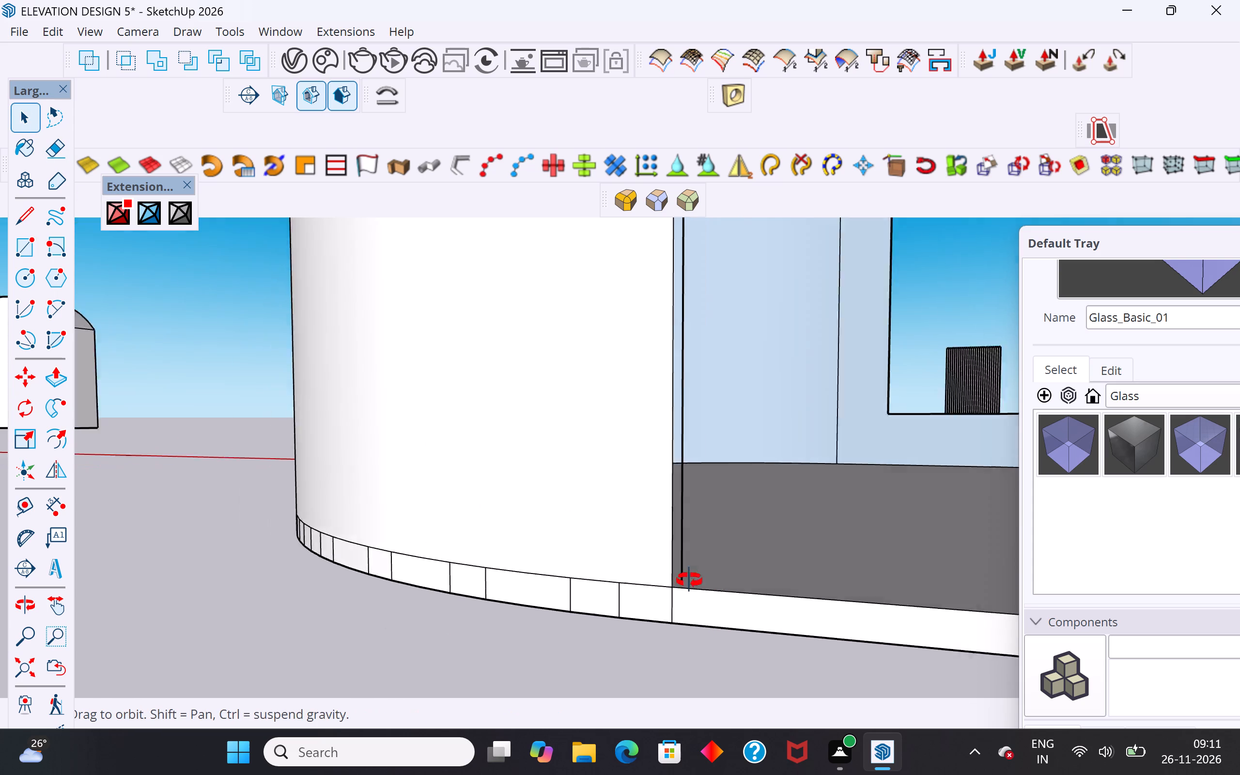
middle_drag(689, 580, 452, 614)
scroll(431, 591, up, 3)
click(435, 475)
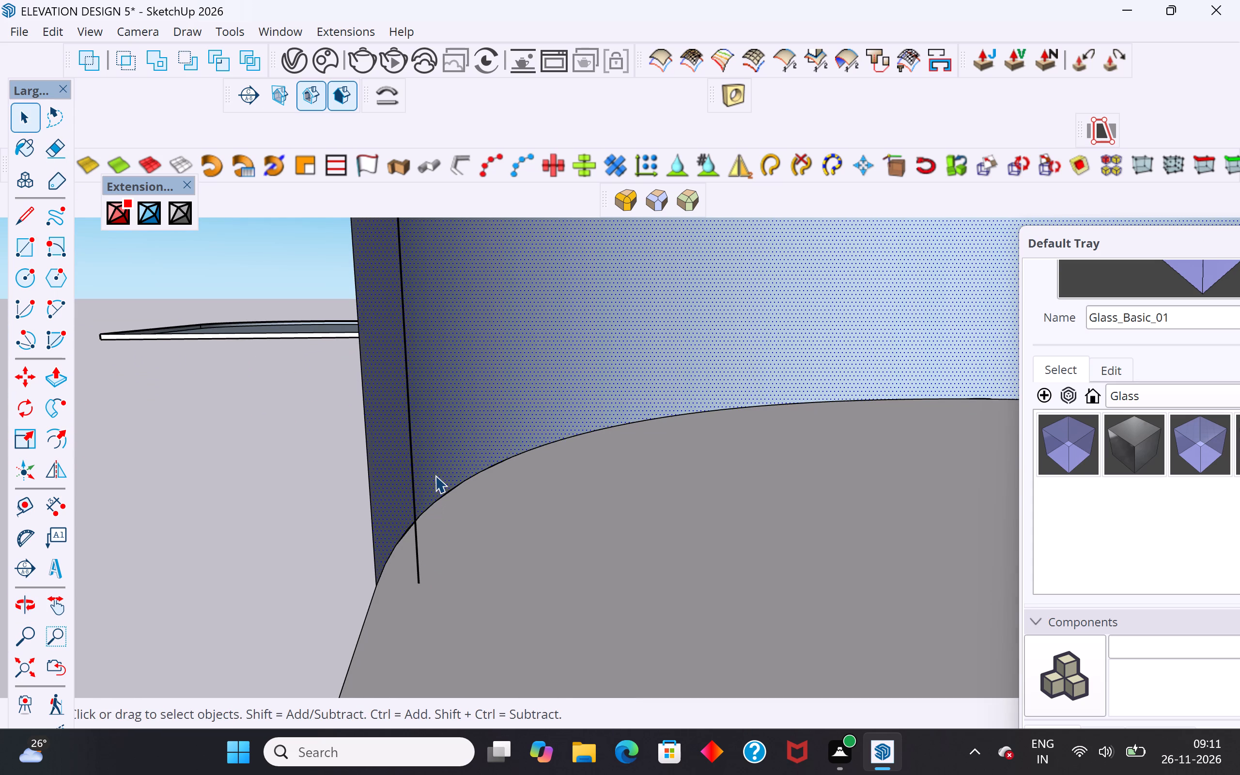
scroll(435, 475, down, 9)
middle_drag(507, 526, 531, 536)
scroll(394, 538, down, 4)
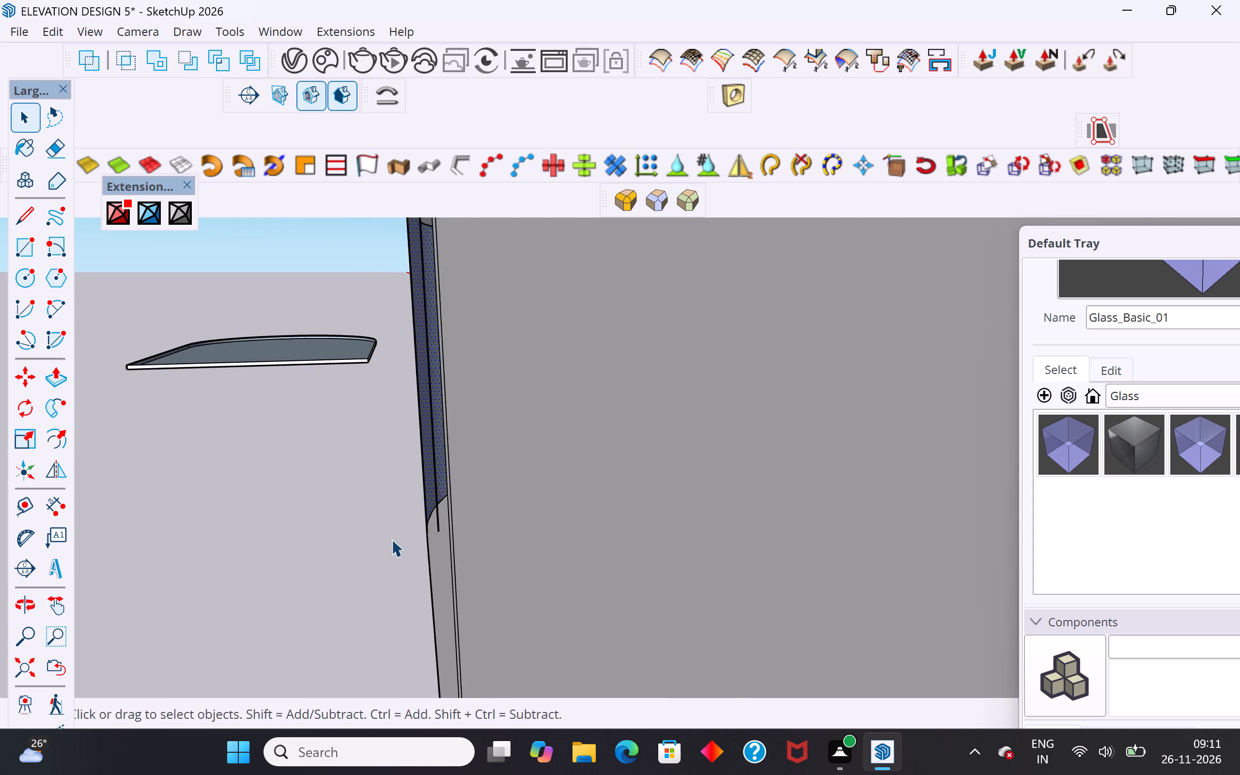
middle_drag(403, 548, 553, 559)
scroll(730, 496, down, 9)
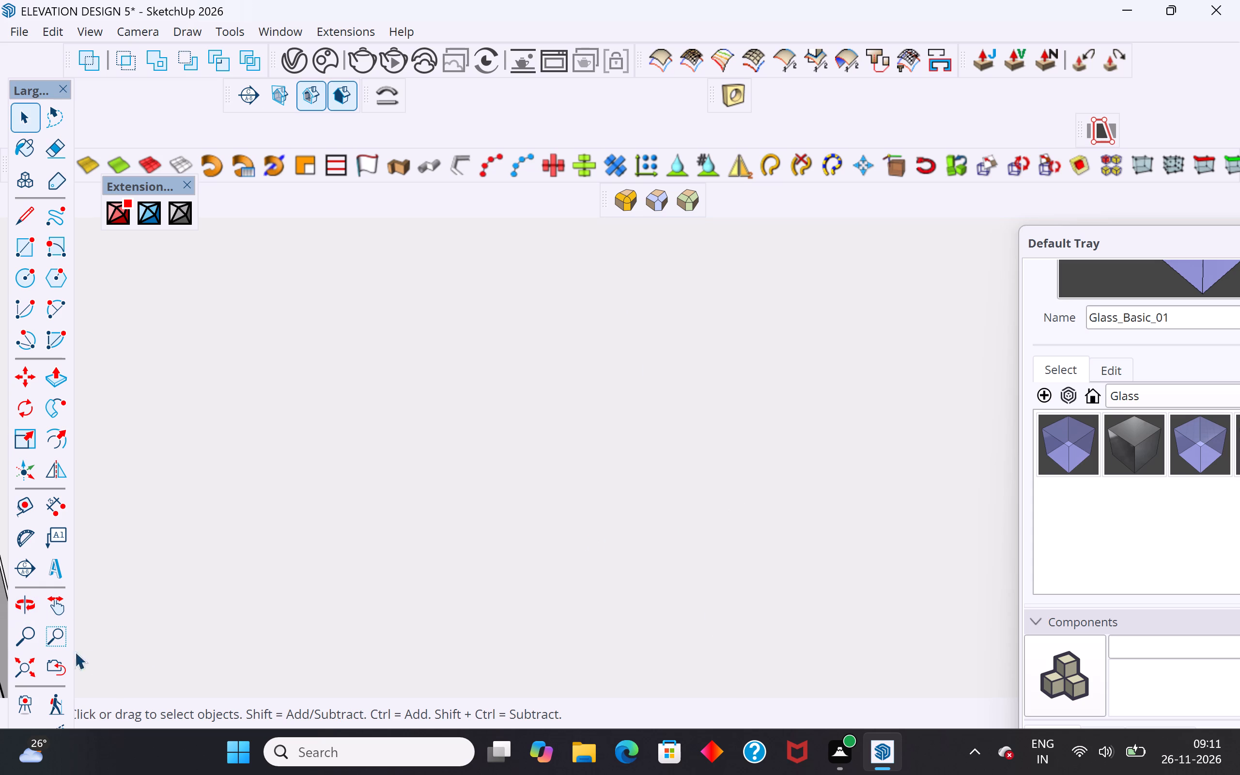
click(34, 666)
click(13, 670)
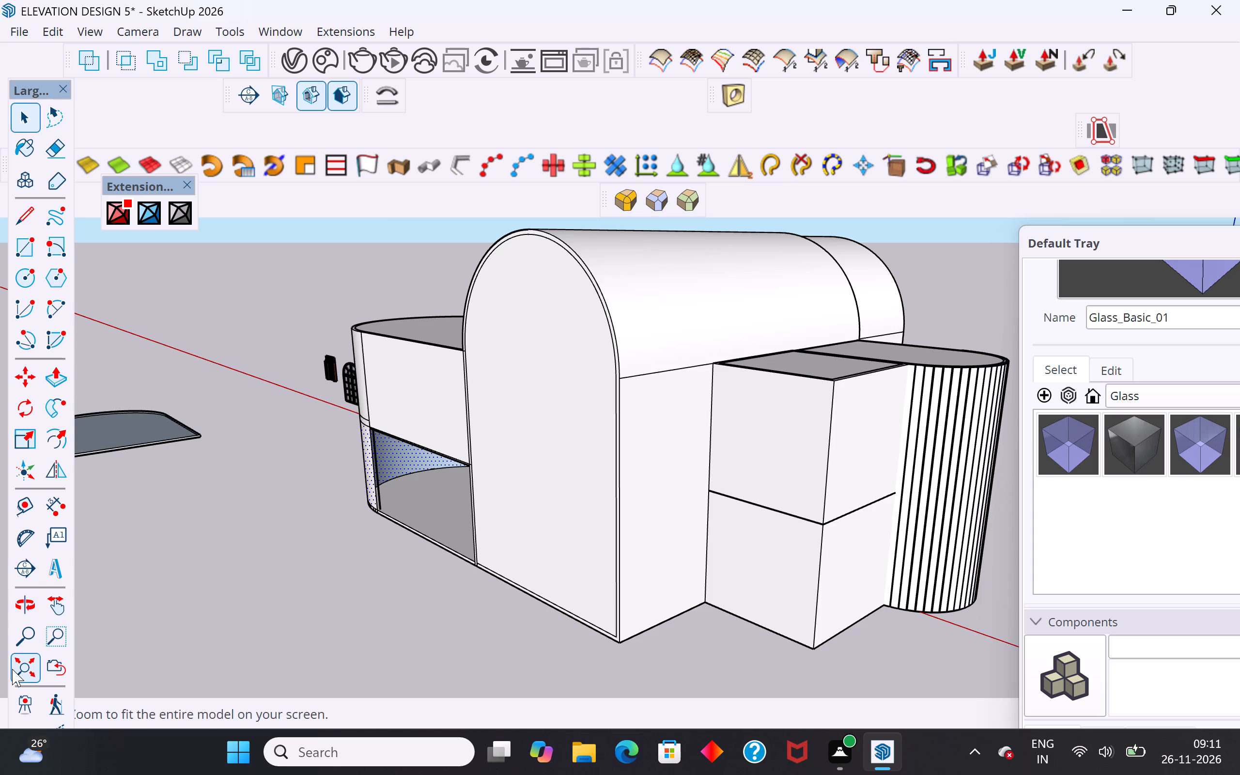
Examine the curved block from below, from the entrance side and from the open front, checking its rim and outer walls.
click(350, 607)
scroll(369, 544, up, 3)
middle_drag(417, 474, 550, 377)
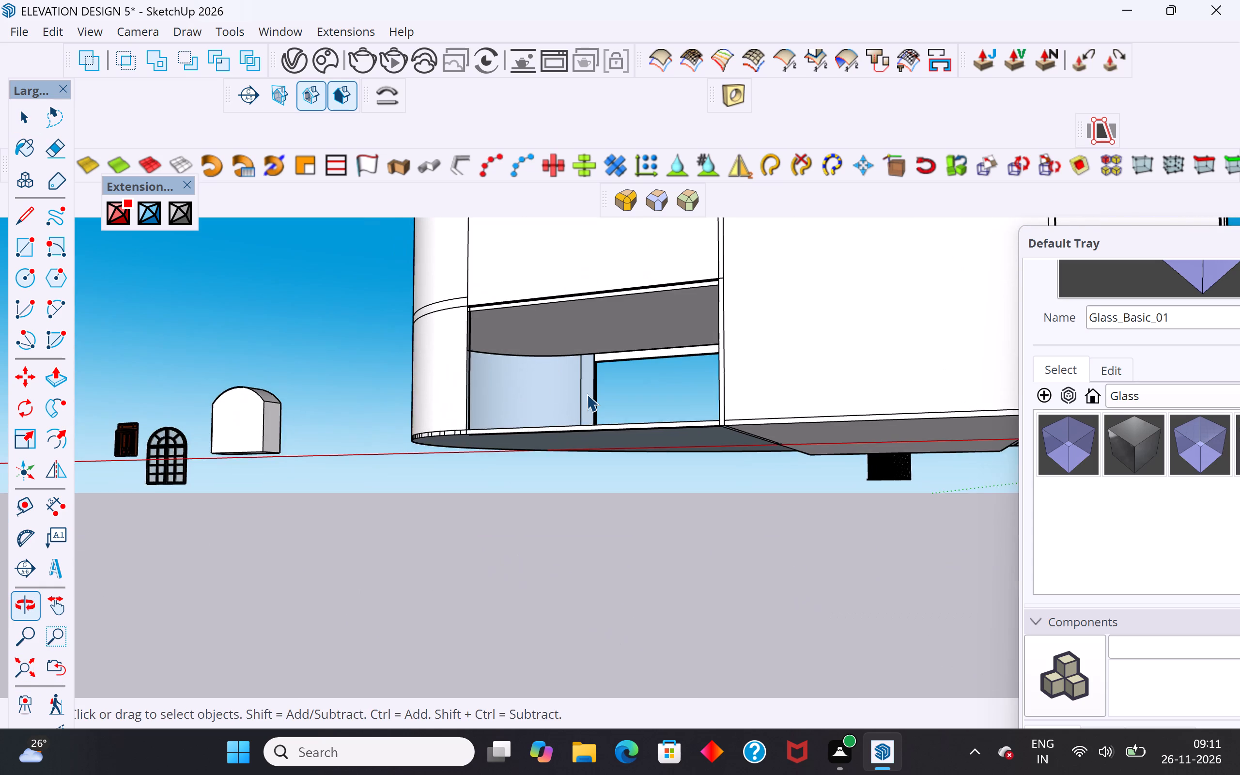
scroll(587, 394, up, 2)
middle_drag(611, 412, 650, 458)
middle_drag(663, 441, 1239, 535)
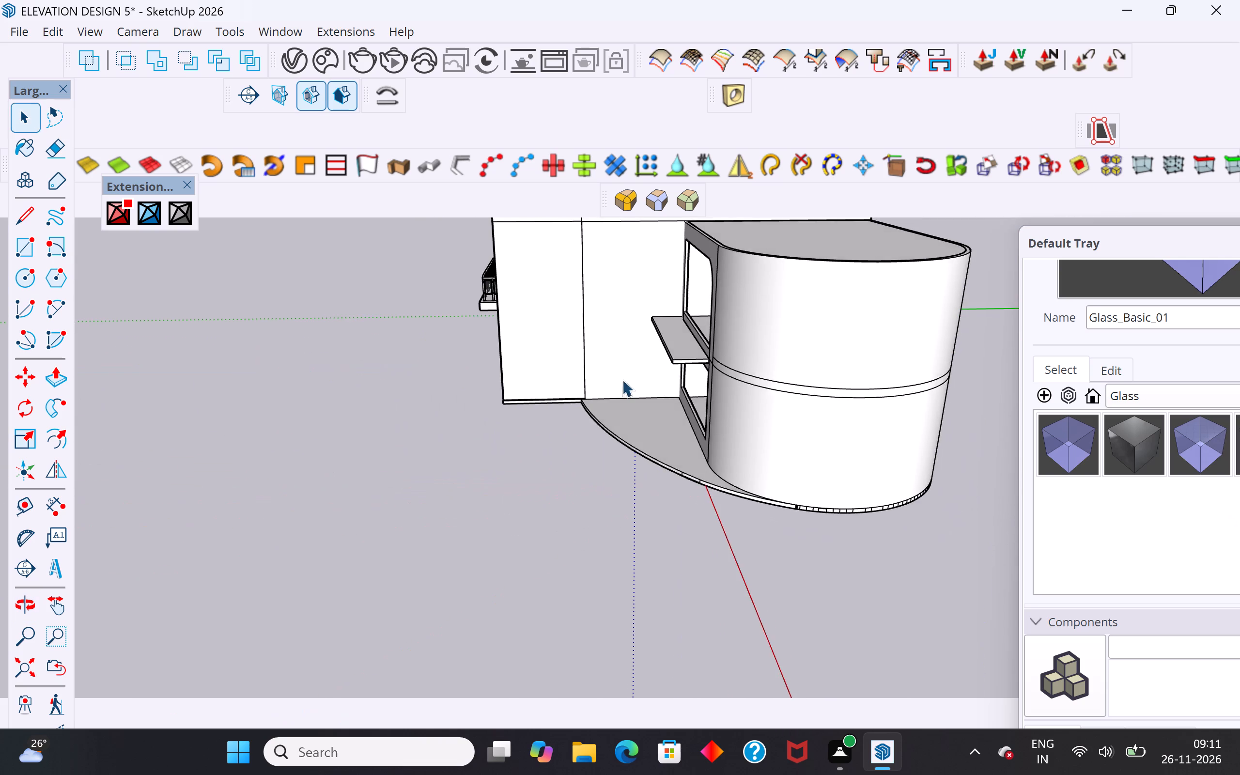
middle_drag(625, 379, 918, 364)
middle_drag(819, 350, 874, 279)
scroll(711, 378, up, 3)
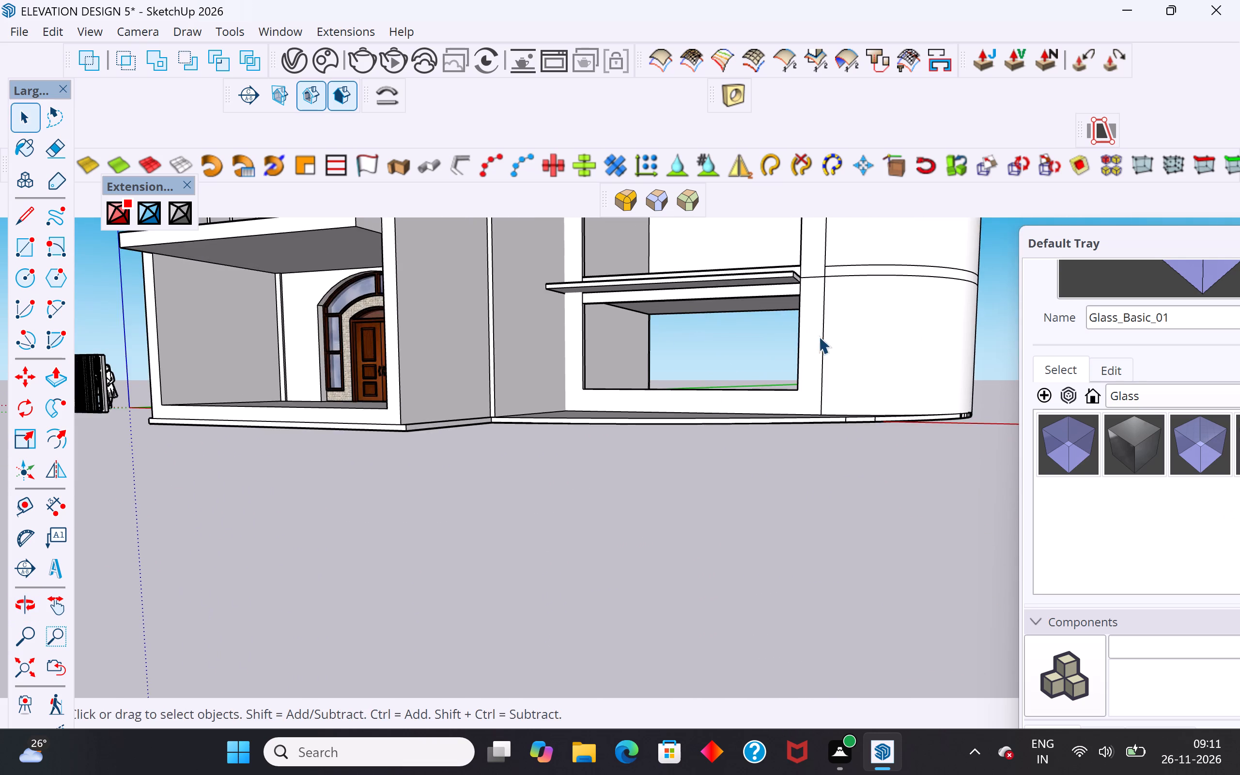
middle_drag(819, 336, 0, 336)
scroll(331, 517, down, 2)
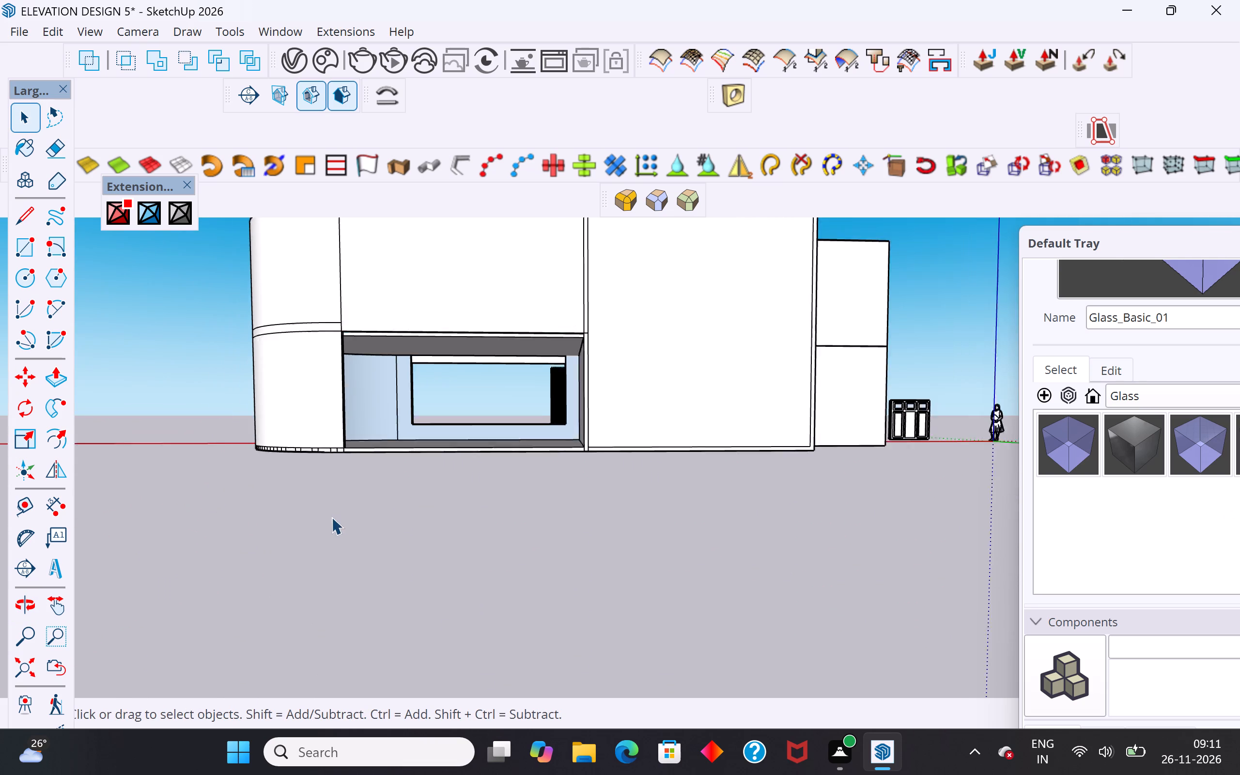
scroll(331, 517, down, 2)
middle_drag(396, 368, 177, 347)
scroll(255, 337, up, 4)
click(424, 331)
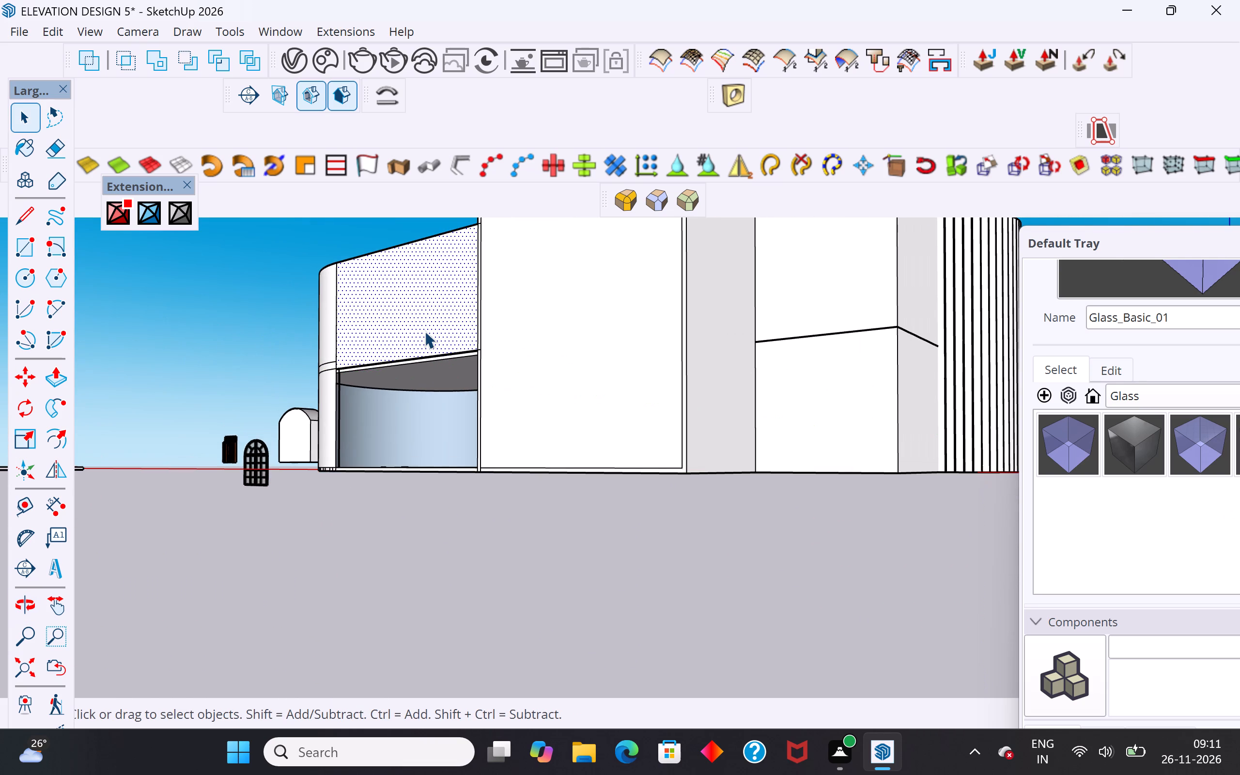
click(266, 365)
Examine the room inside the curved block, checking where the curved inner wall meets the window wall.
scroll(395, 424, up, 4)
middle_drag(425, 423, 499, 528)
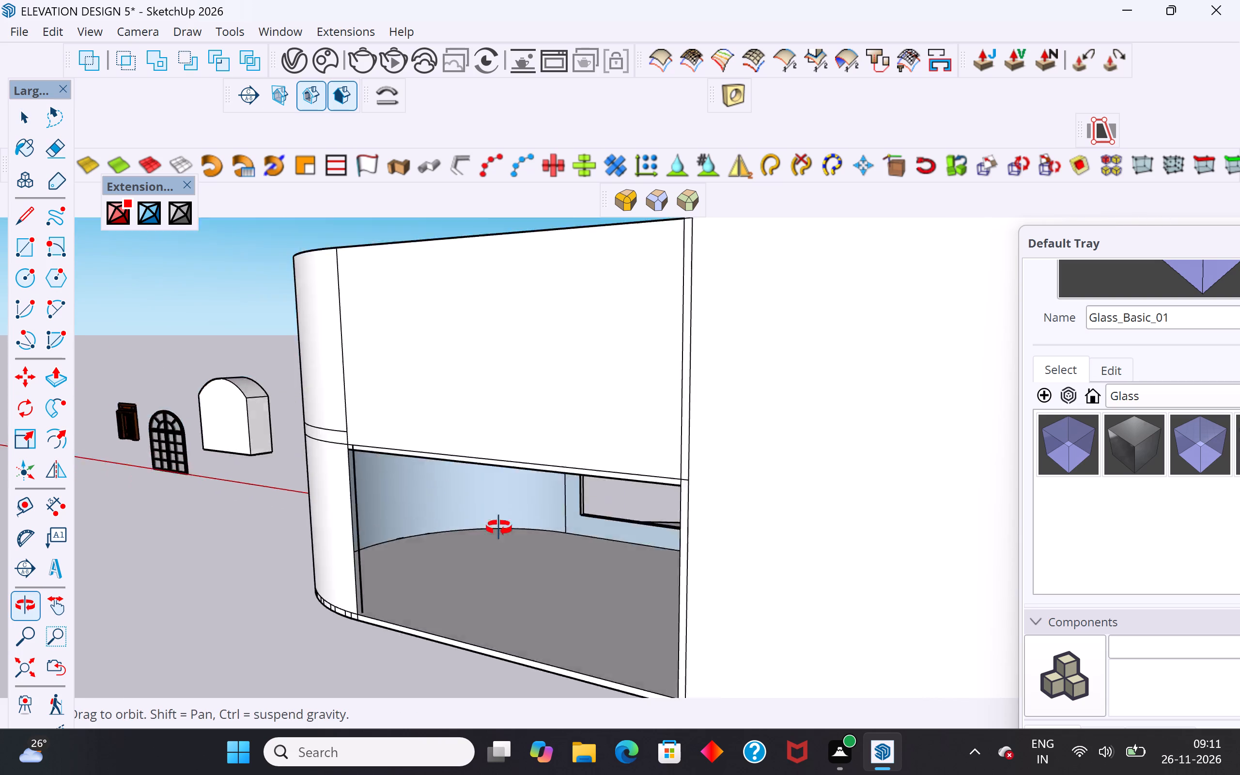
middle_drag(499, 528, 560, 446)
scroll(672, 460, up, 8)
middle_drag(673, 460, 632, 454)
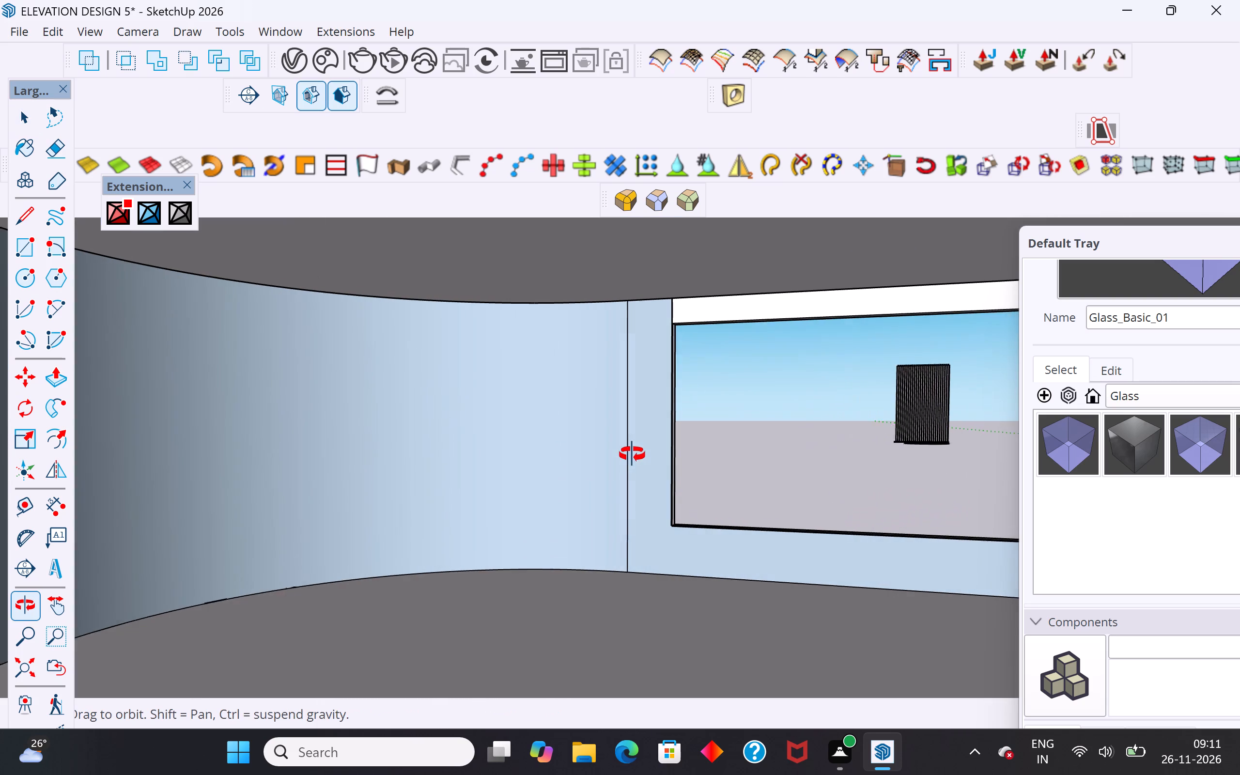
middle_drag(632, 454, 626, 447)
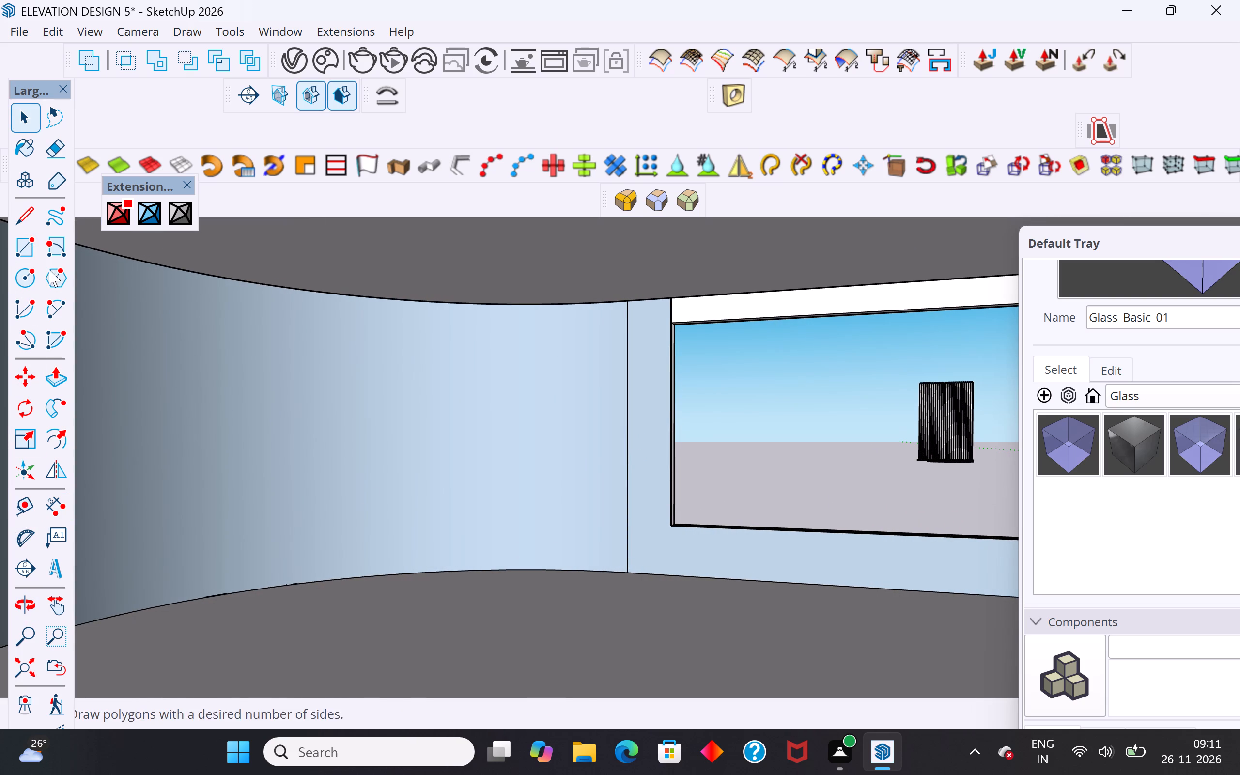
click(590, 416)
middle_drag(643, 490, 596, 517)
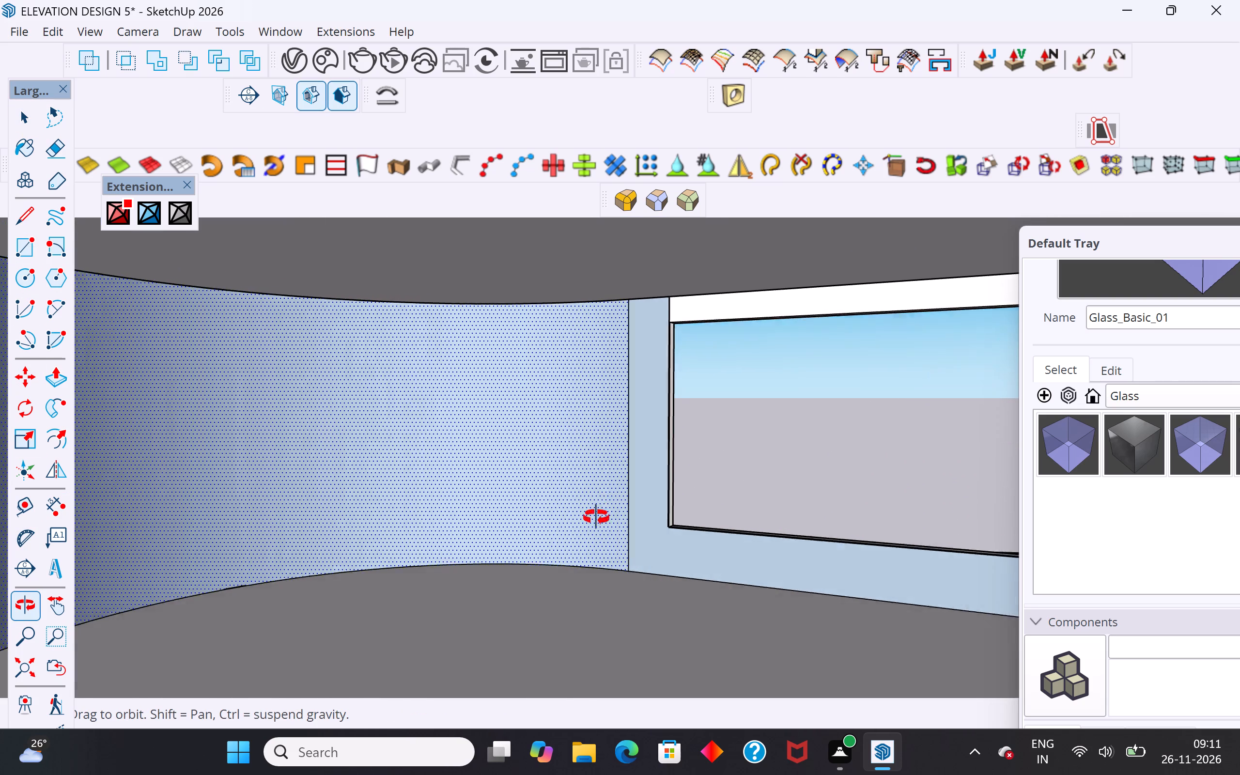
middle_drag(596, 517, 583, 514)
scroll(651, 537, up, 3)
scroll(641, 515, down, 2)
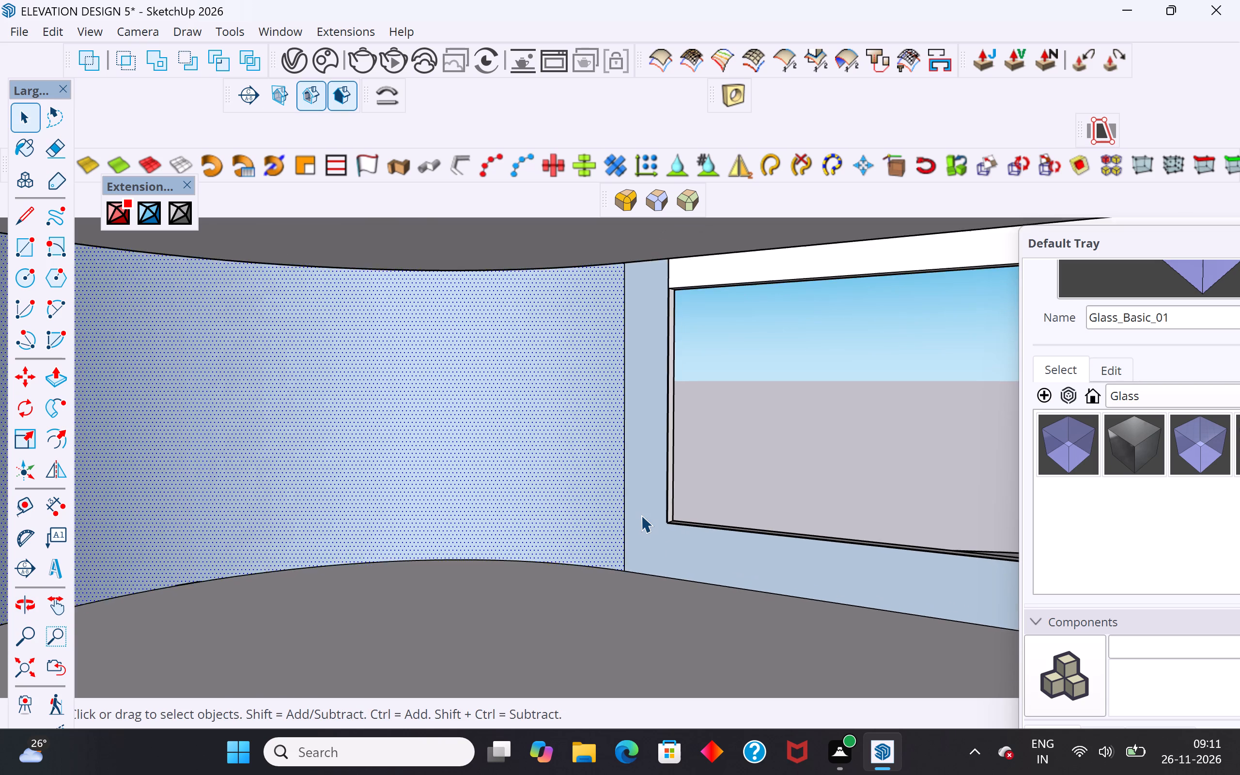
scroll(641, 515, down, 2)
Copy the inner face of the window wall, from its lower corner at the window opening to the adjacent reveal corner.
click(675, 545)
scroll(518, 434, down, 4)
middle_drag(535, 450, 708, 494)
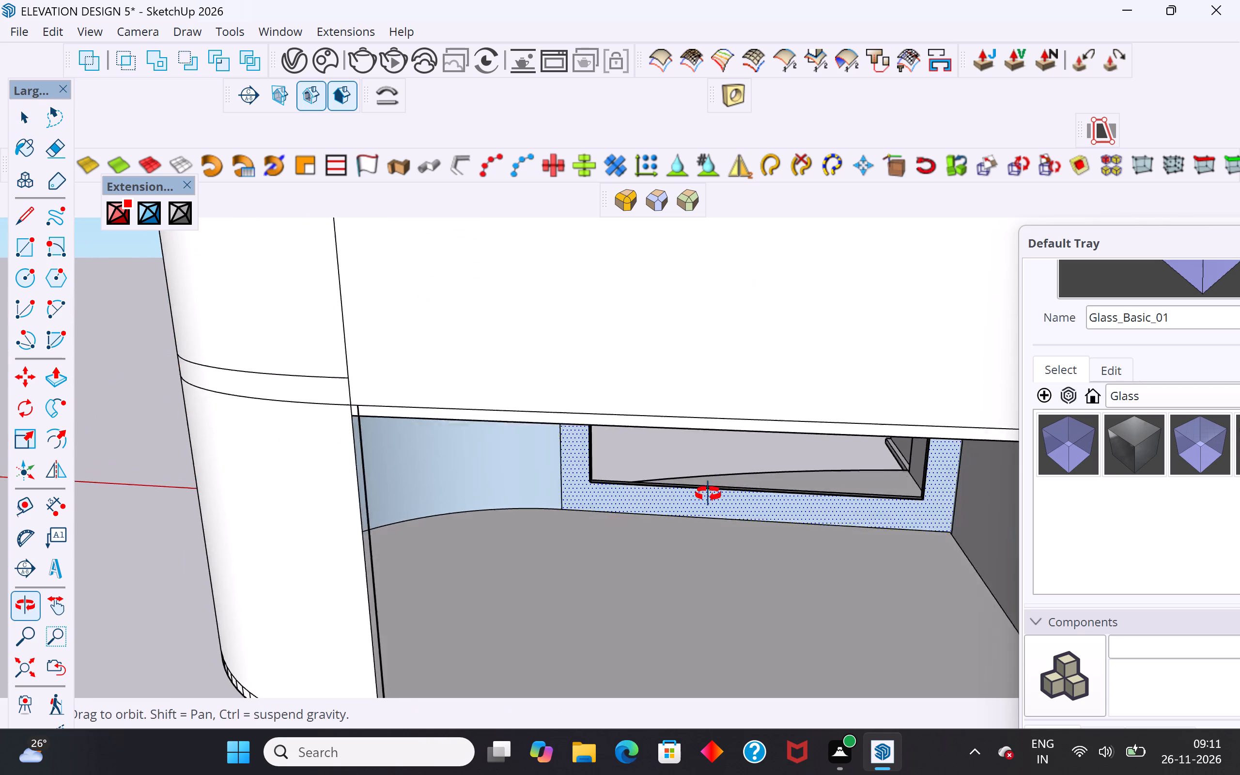
middle_drag(708, 494, 711, 415)
scroll(597, 516, up, 3)
middle_drag(599, 539, 512, 563)
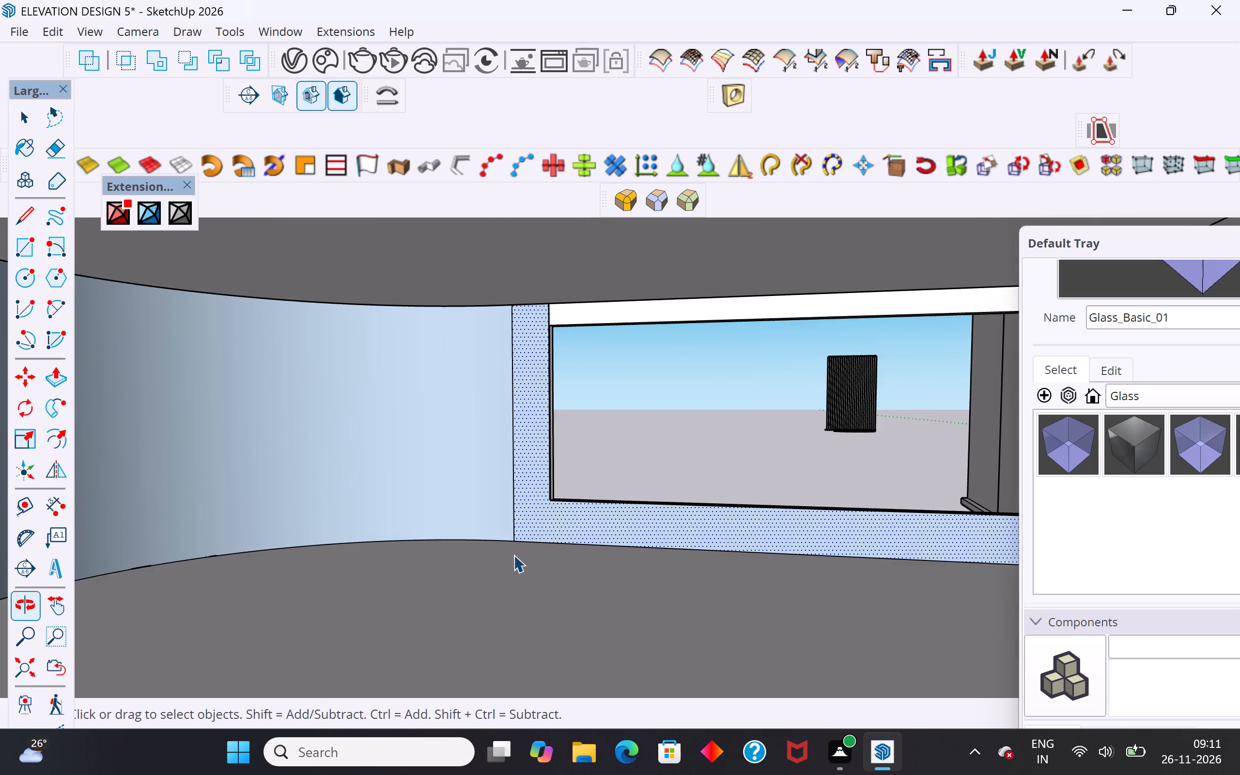
scroll(533, 530, up, 6)
middle_drag(558, 514, 512, 525)
scroll(512, 514, up, 6)
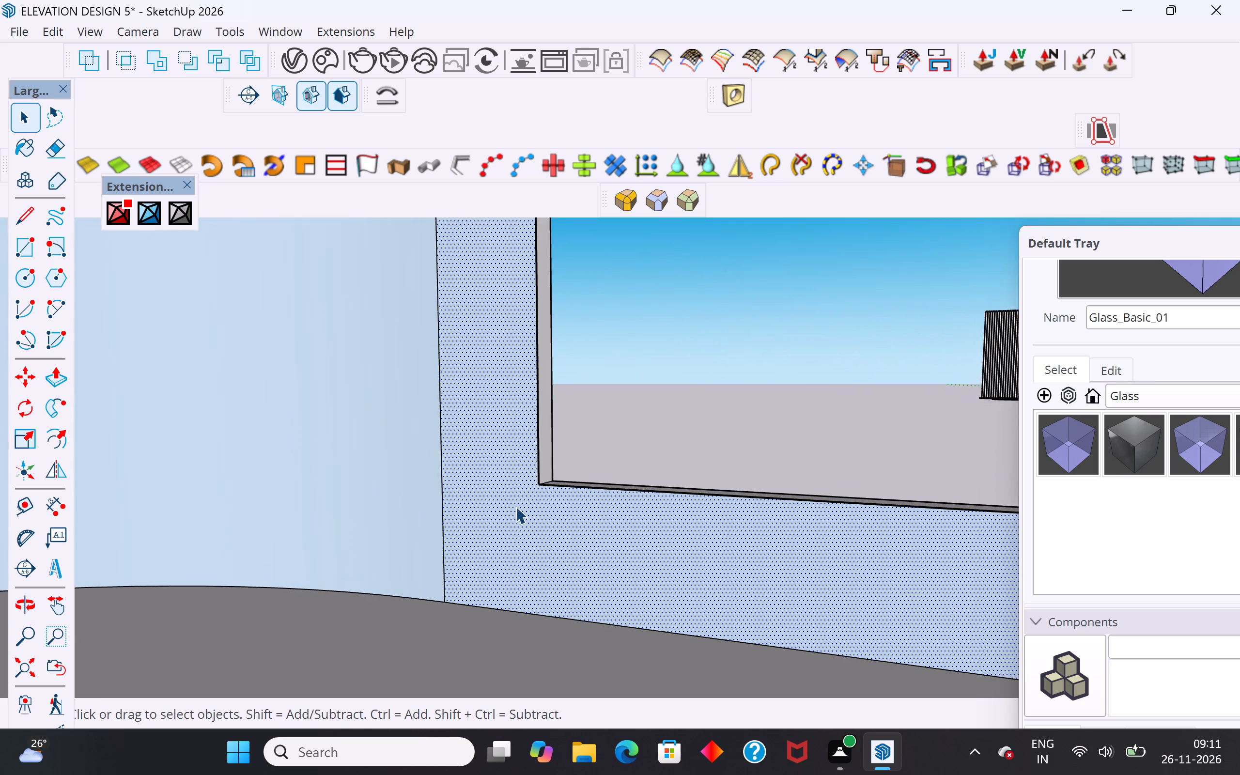
scroll(515, 506, up, 2)
key(m)
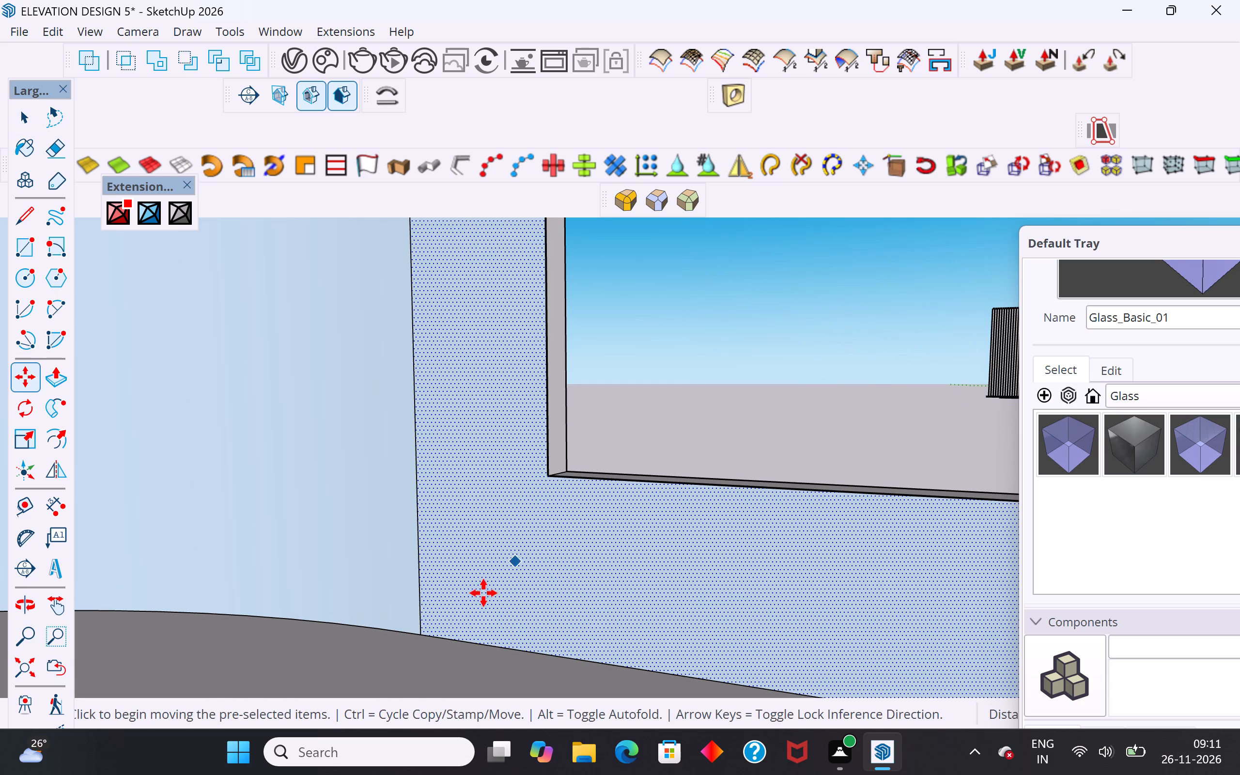
middle_drag(582, 482, 582, 425)
scroll(556, 429, up, 8)
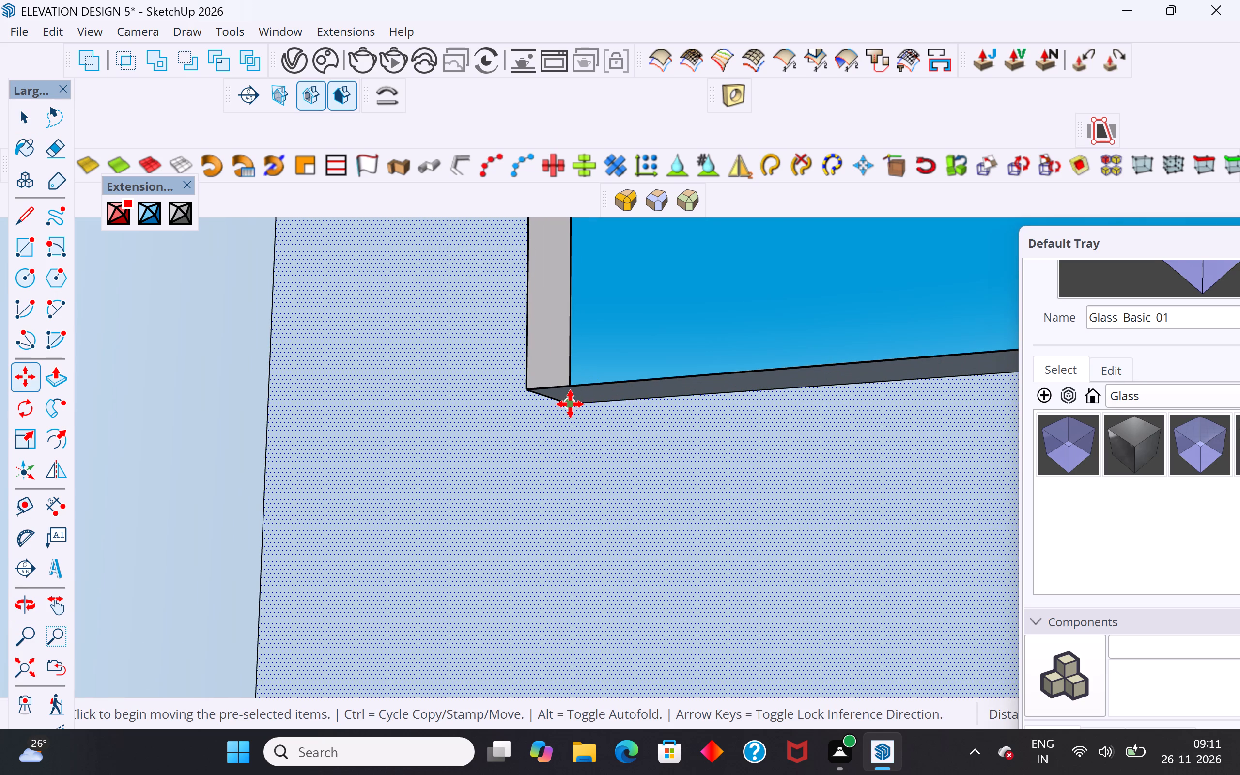
ctrl+click(565, 410)
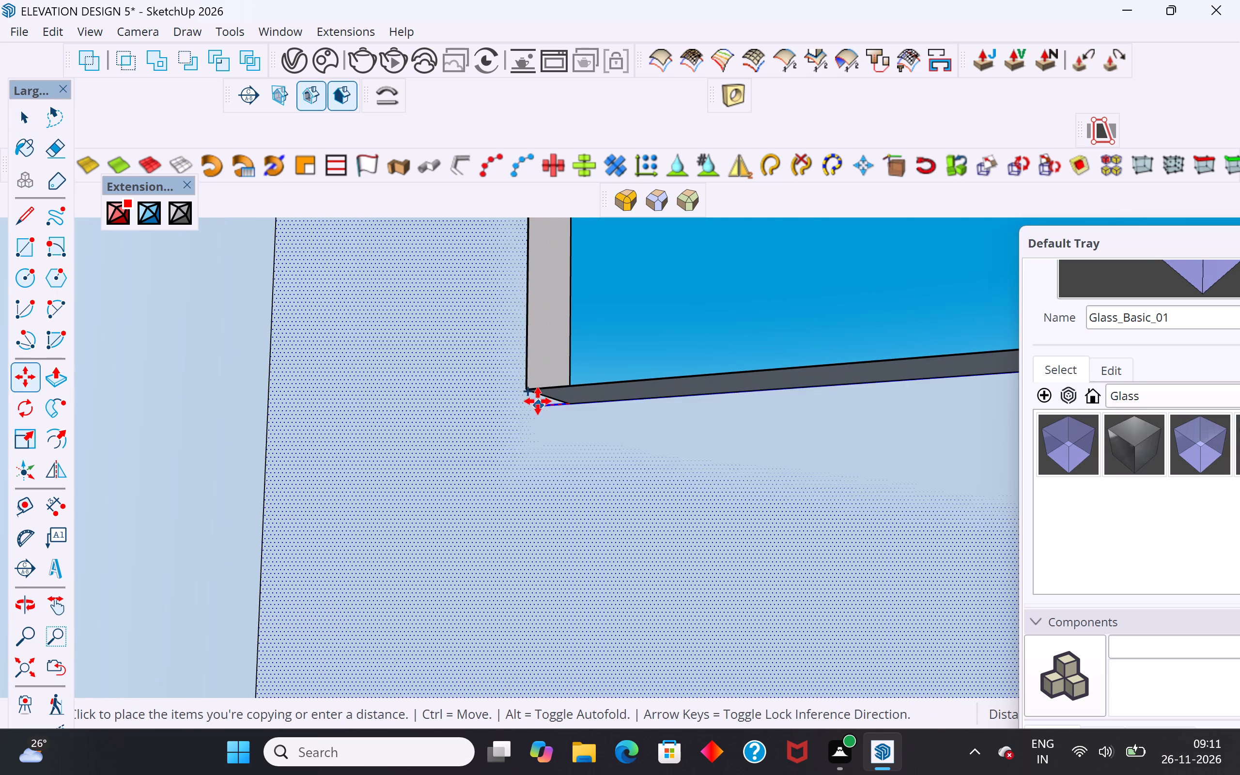
click(528, 392)
scroll(619, 457, down, 11)
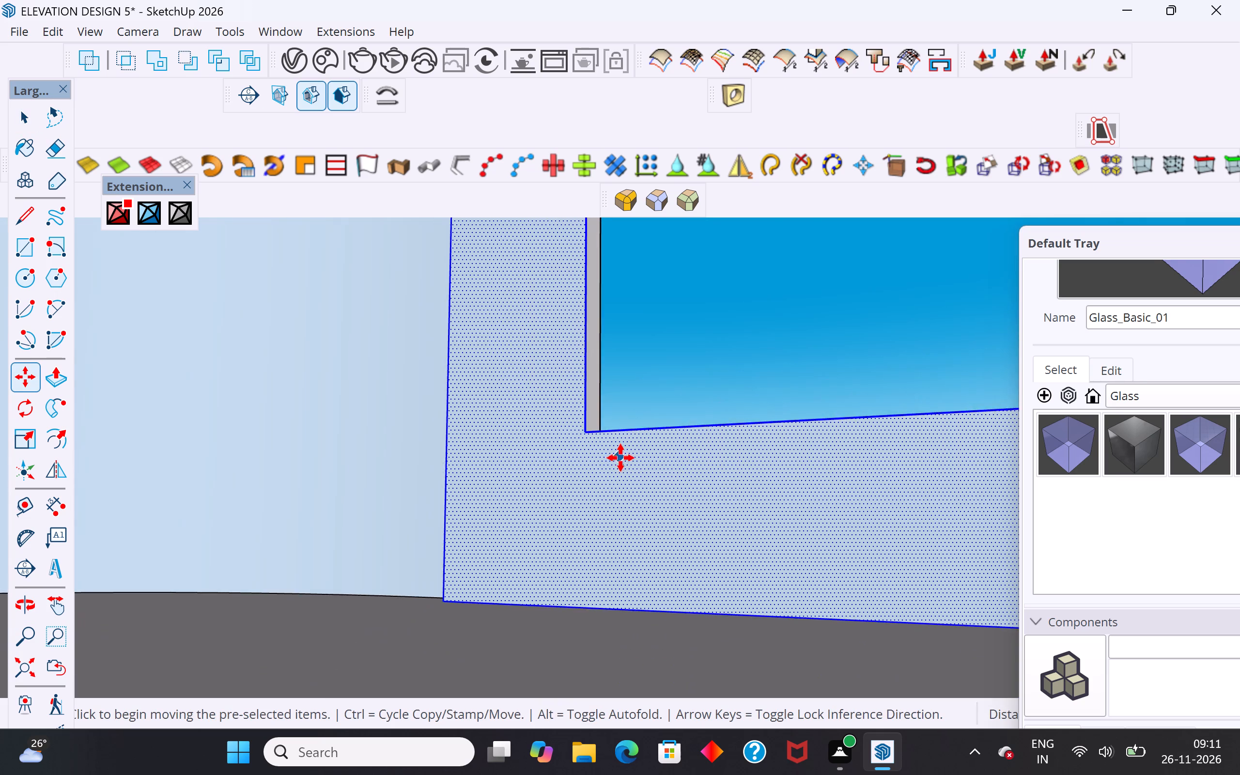
scroll(620, 459, down, 3)
middle_drag(693, 468, 615, 624)
scroll(793, 494, down, 5)
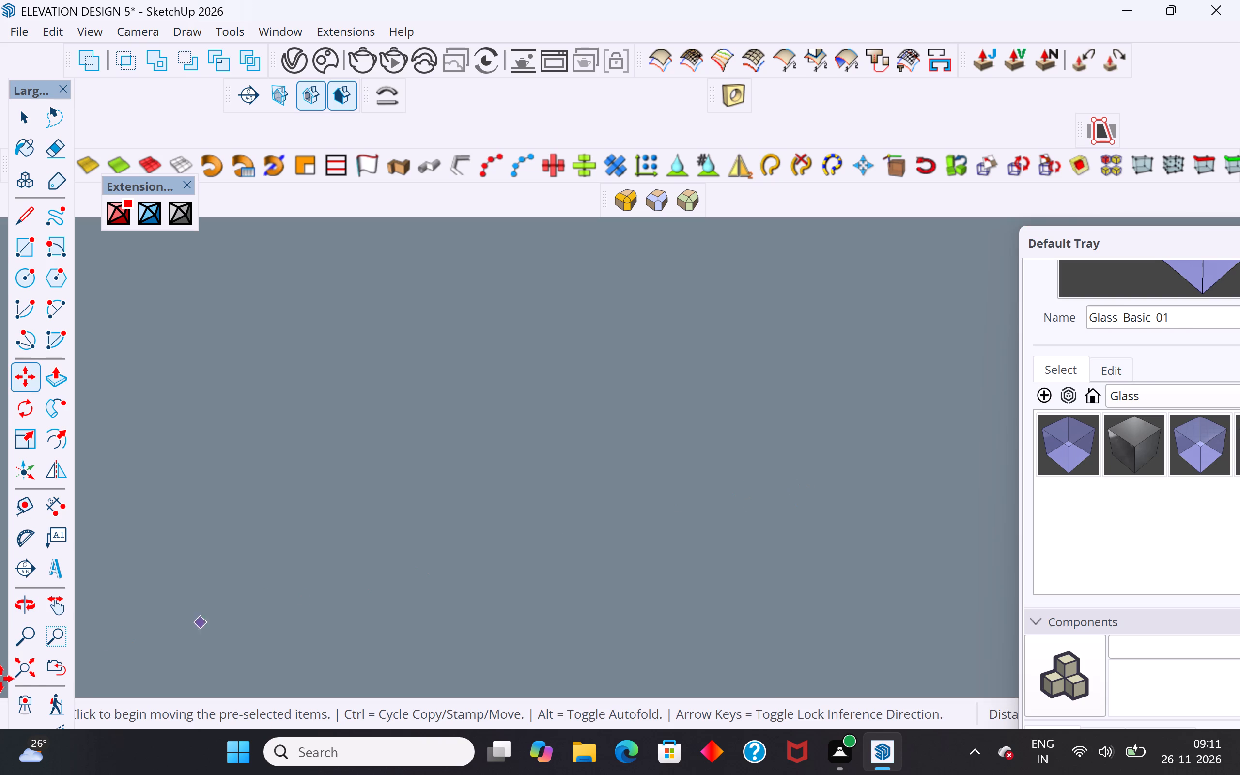
click(24, 669)
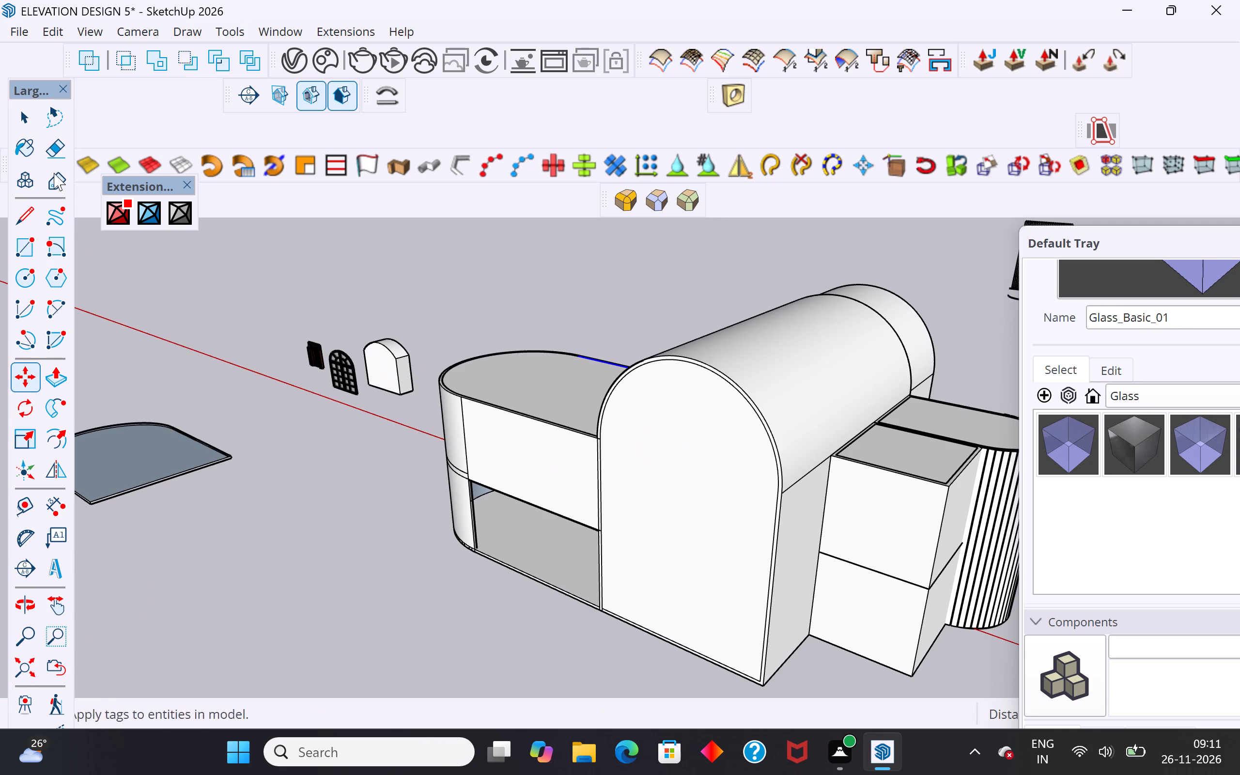
click(33, 130)
click(259, 461)
middle_drag(520, 503, 489, 378)
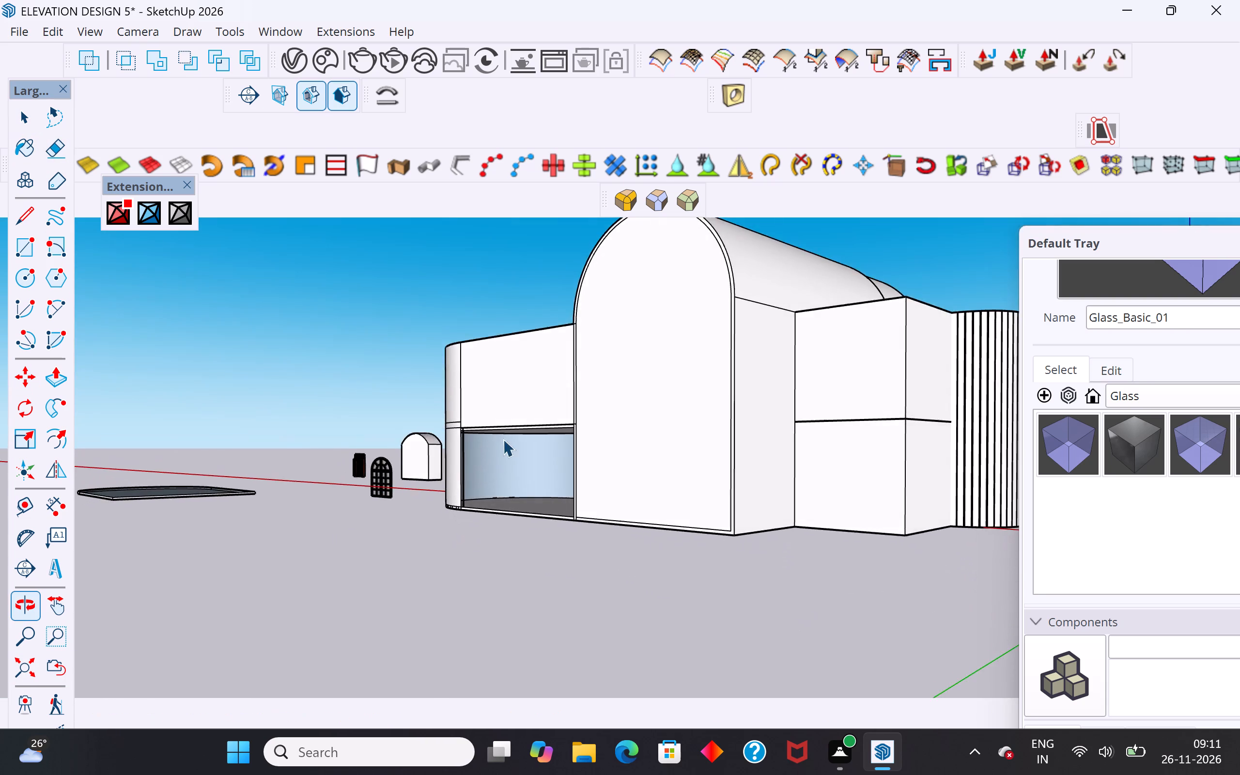
Examine where the curved inner wall meets the floor, and view the whole model.
scroll(523, 477, up, 12)
middle_drag(494, 530, 500, 555)
scroll(465, 523, up, 5)
scroll(413, 506, down, 1)
scroll(410, 504, up, 2)
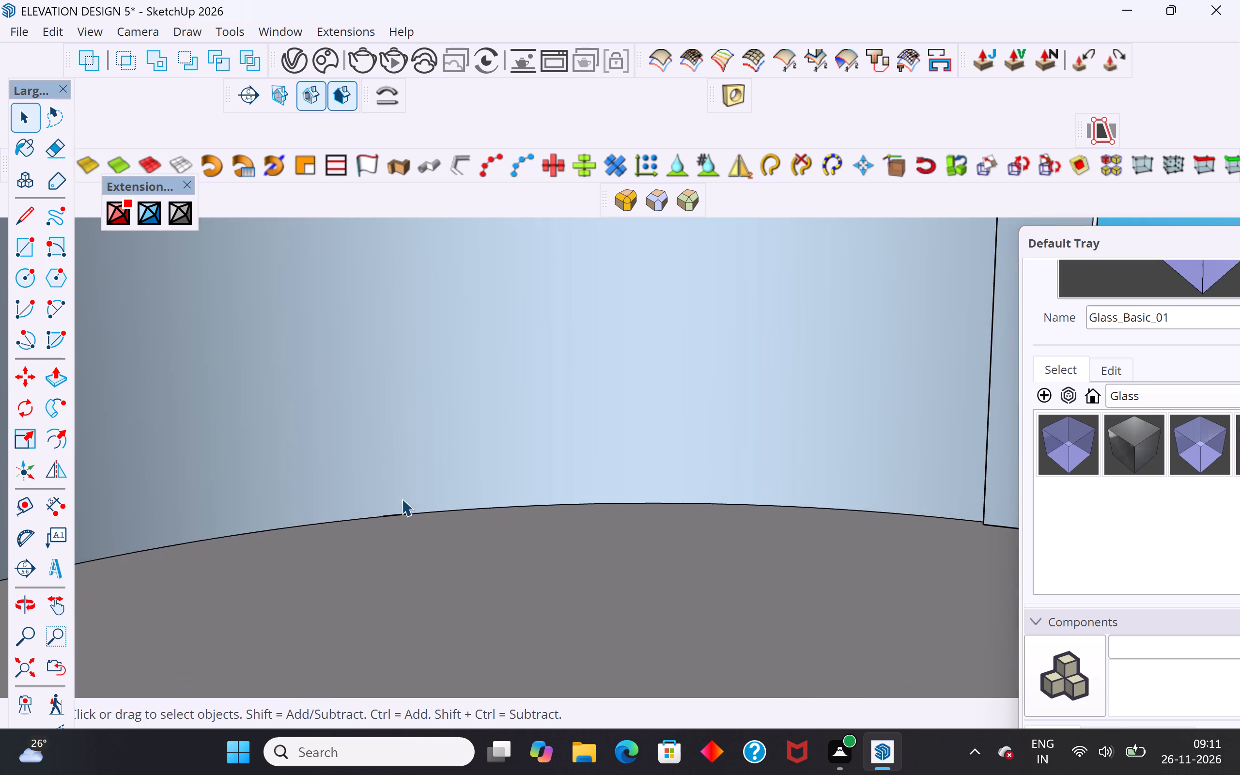
scroll(402, 498, up, 5)
middle_drag(412, 523, 424, 611)
scroll(413, 580, up, 4)
scroll(412, 567, down, 6)
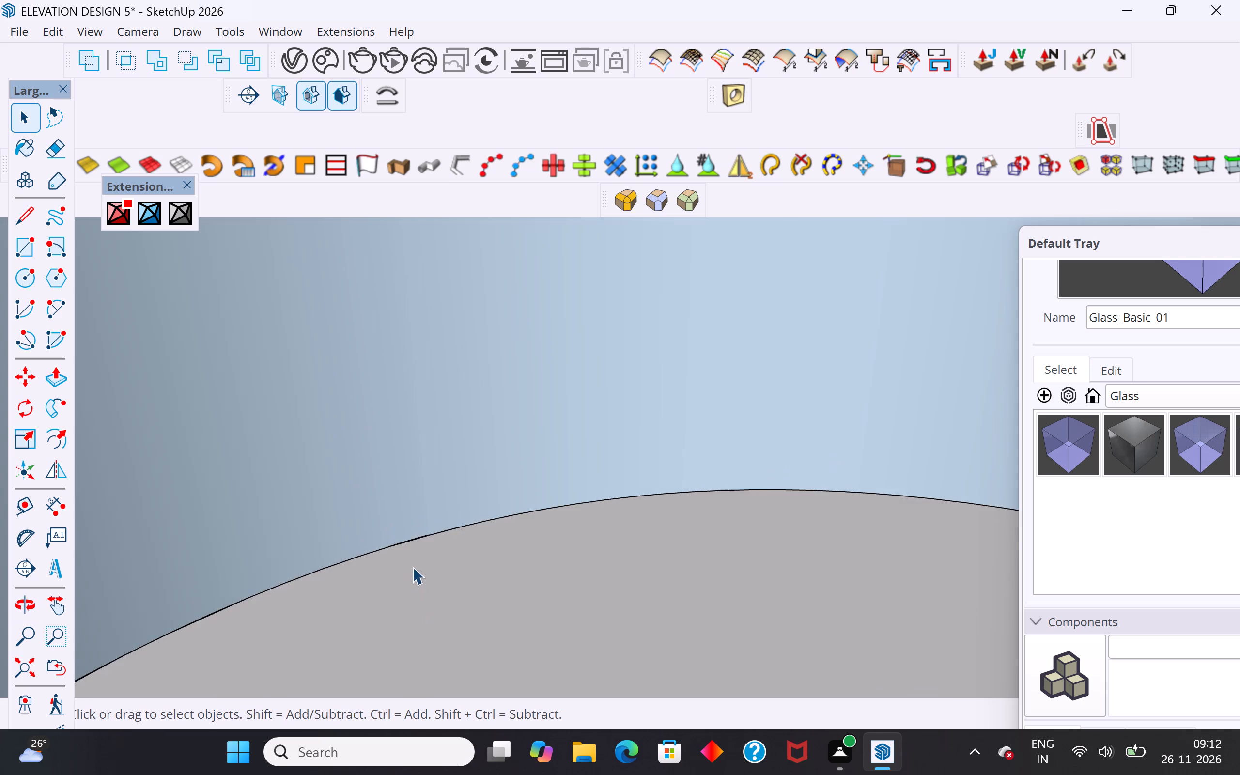
scroll(412, 567, down, 9)
click(22, 675)
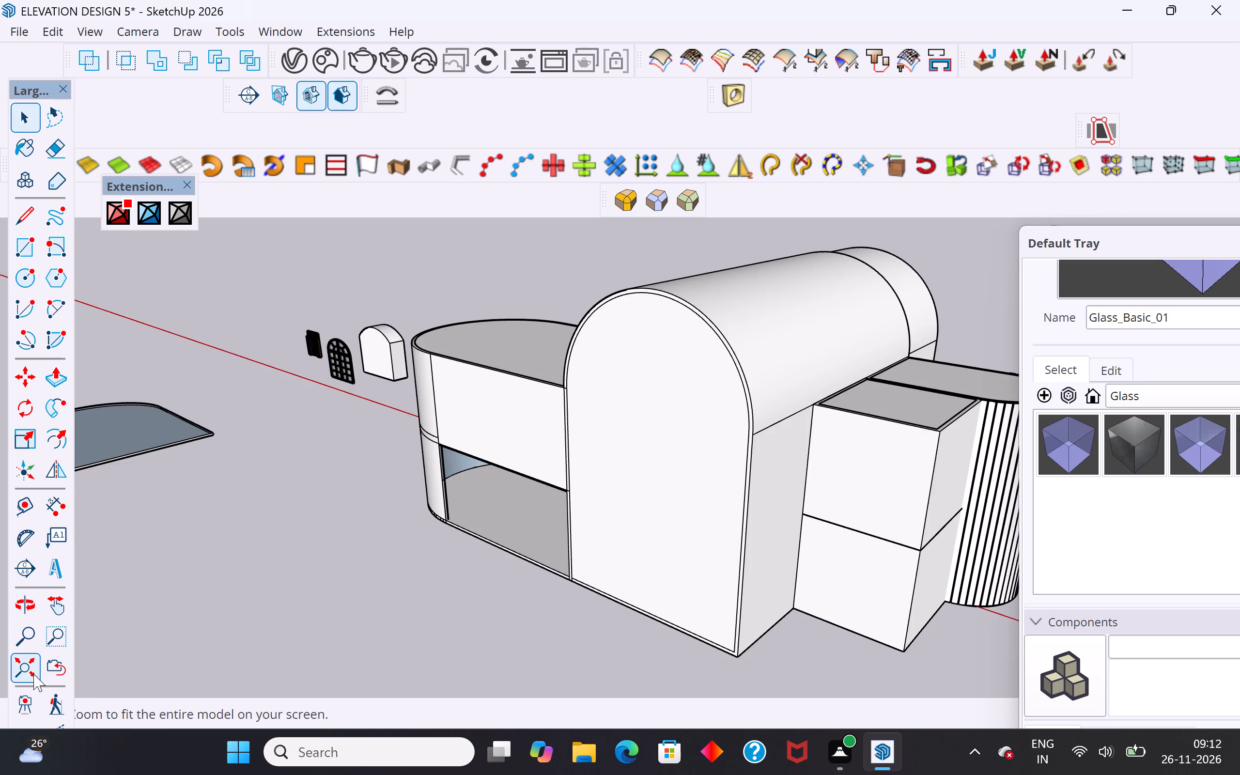
Draw a floor-level line from the curved inner wall's lower end corner to the adjacent lower corner of the window wall.
middle_drag(403, 582, 459, 495)
scroll(514, 508, up, 3)
middle_drag(523, 507, 544, 489)
click(540, 489)
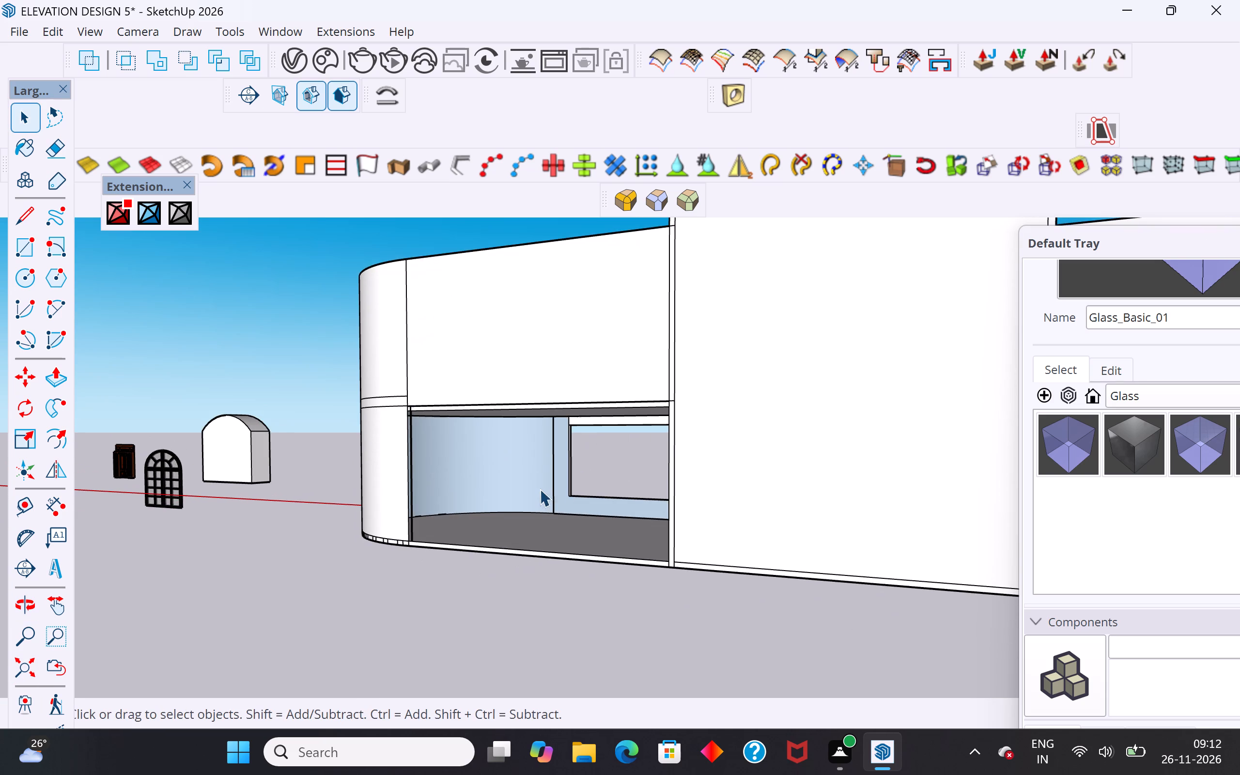
scroll(540, 491, up, 17)
middle_drag(558, 538, 636, 579)
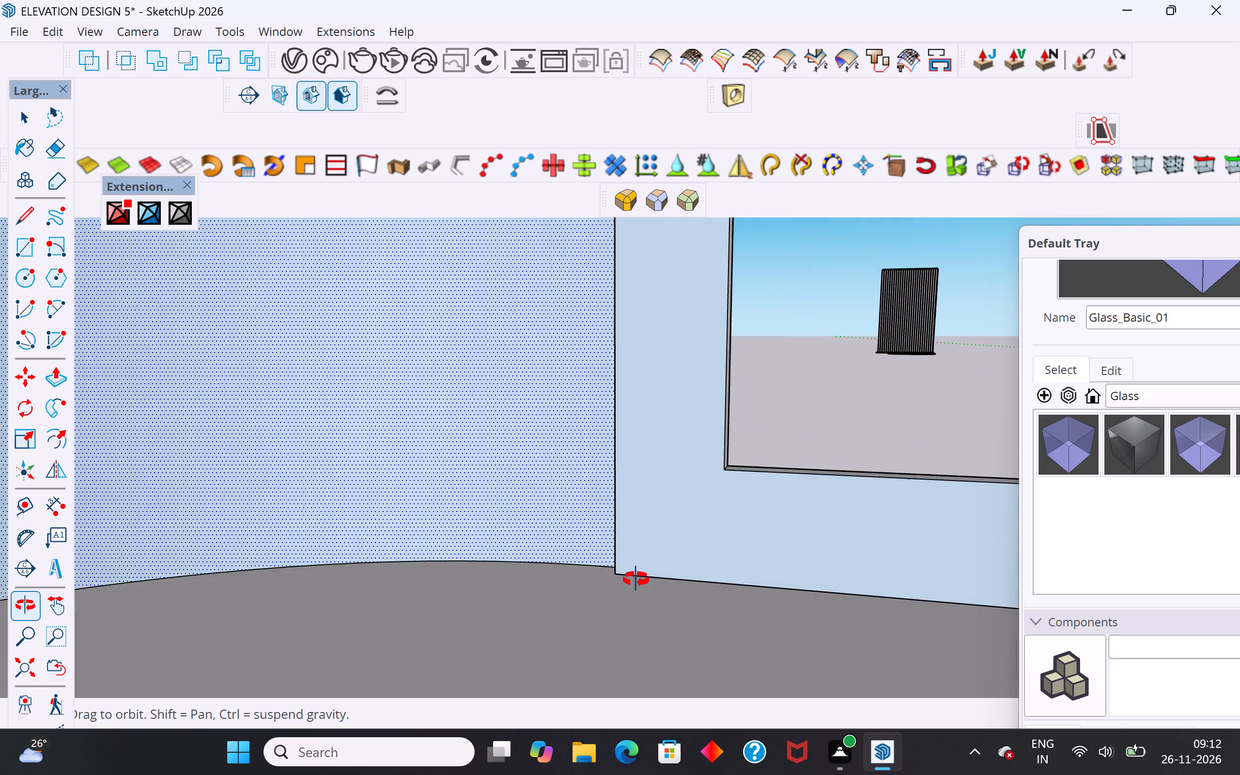
middle_drag(636, 579, 714, 595)
scroll(714, 595, down, 1)
scroll(681, 588, up, 4)
scroll(634, 567, down, 1)
scroll(634, 567, up, 4)
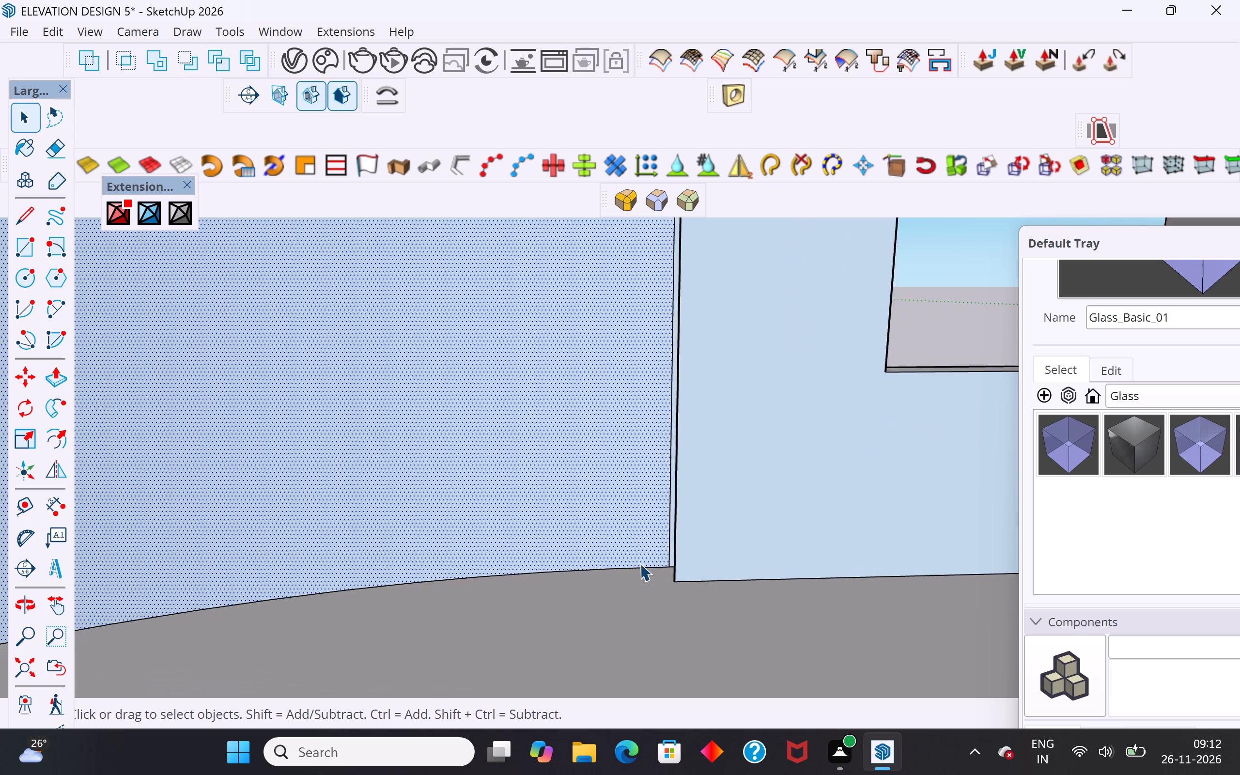
scroll(640, 563, up, 4)
middle_drag(663, 565, 698, 569)
scroll(709, 566, up, 4)
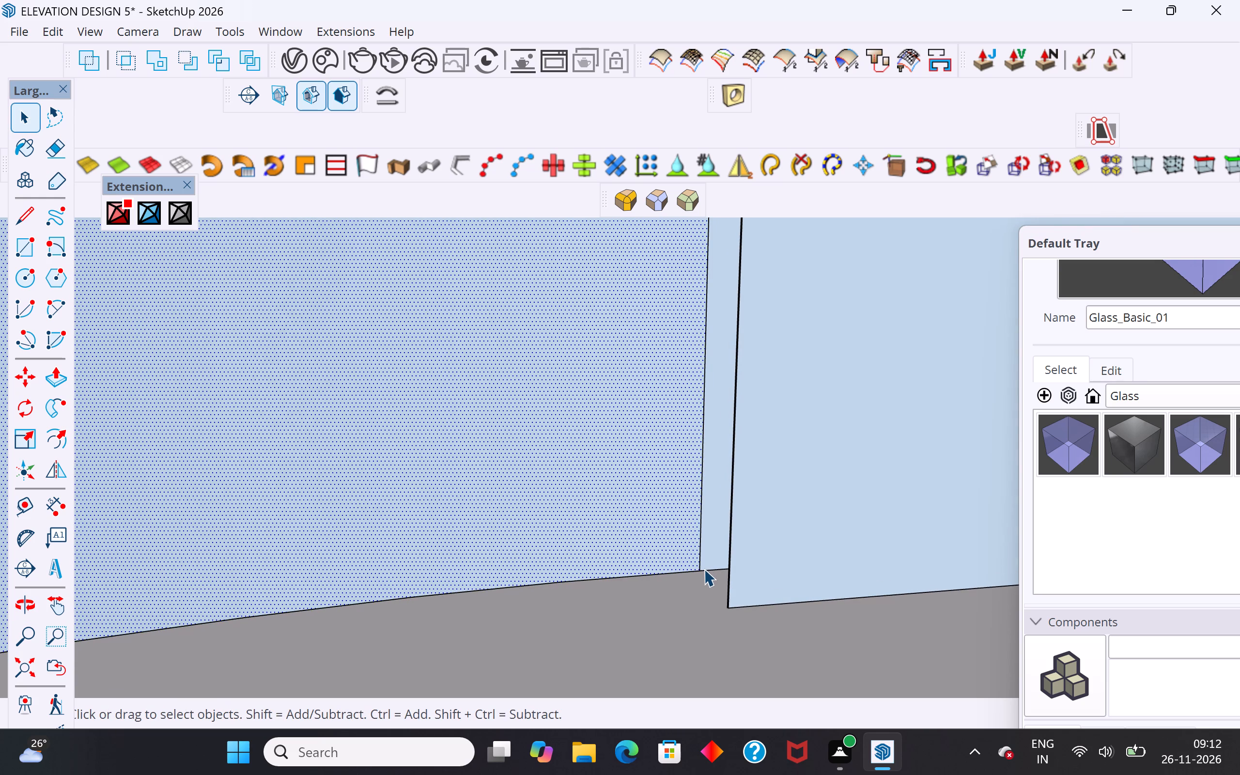
click(28, 221)
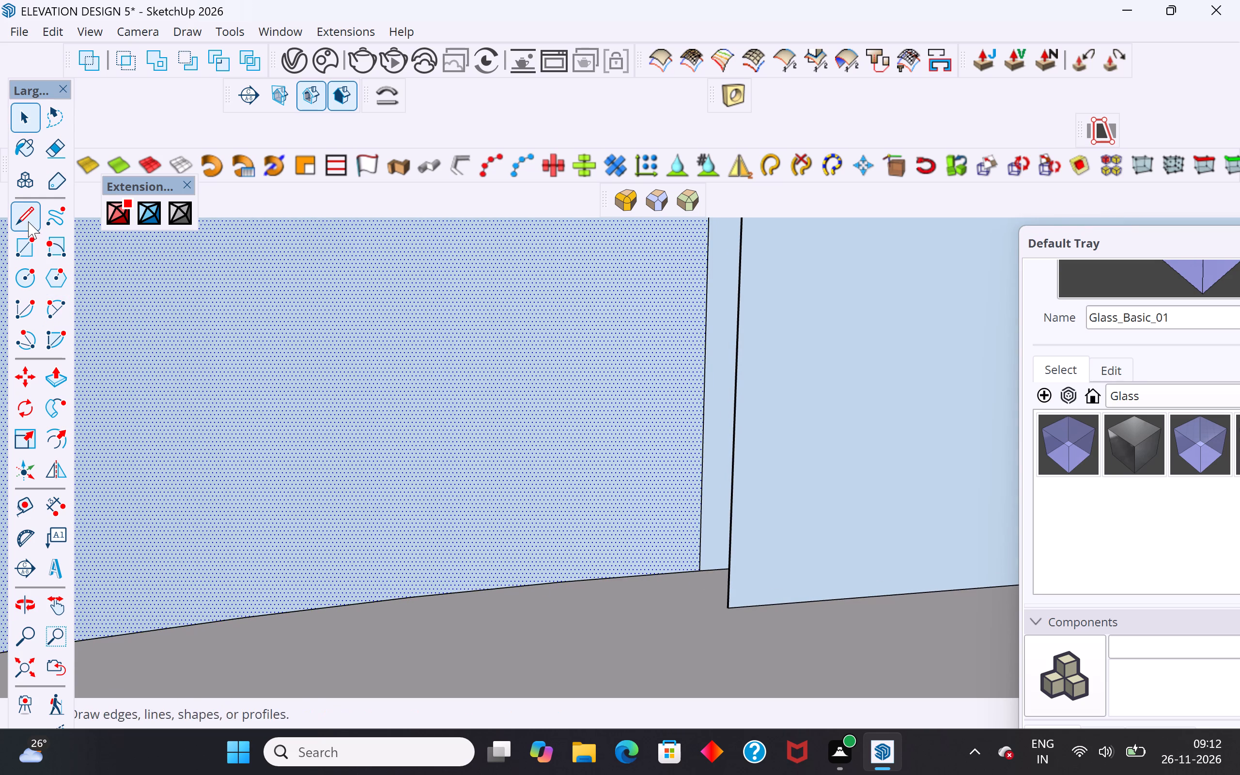
click(694, 565)
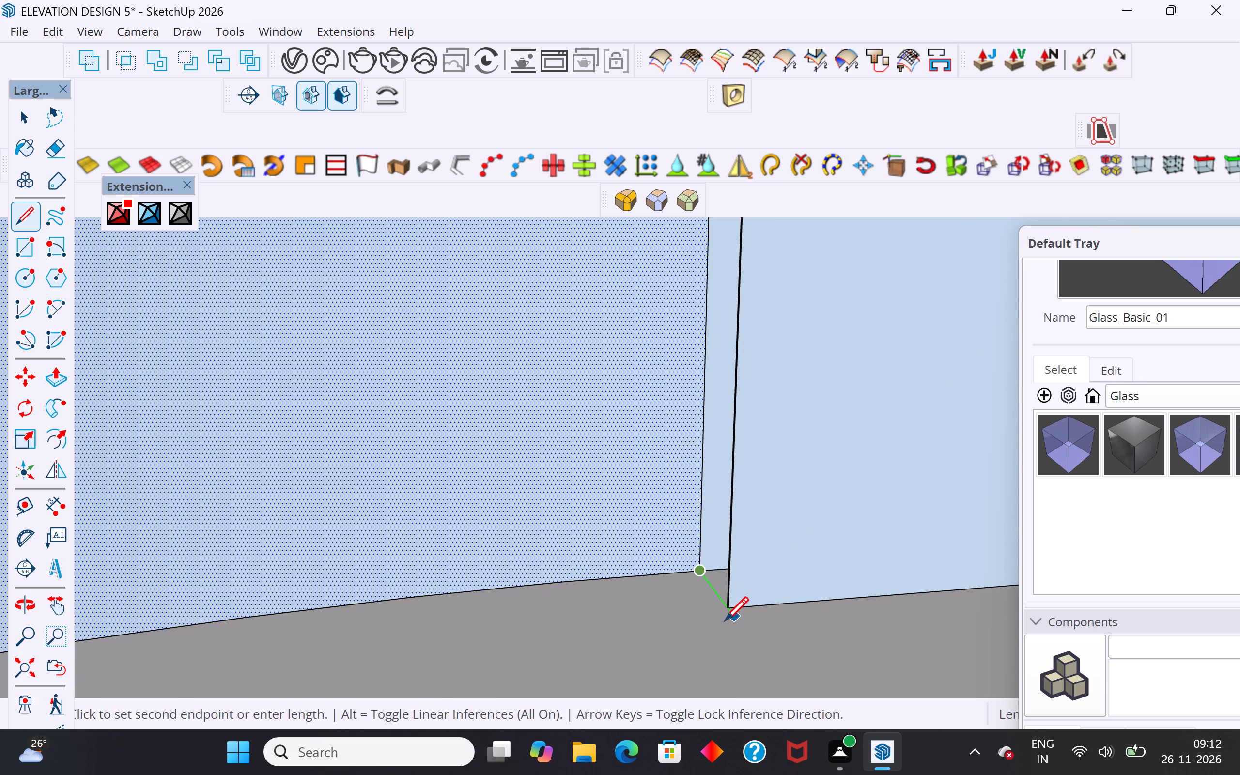
click(725, 616)
scroll(717, 536, down, 11)
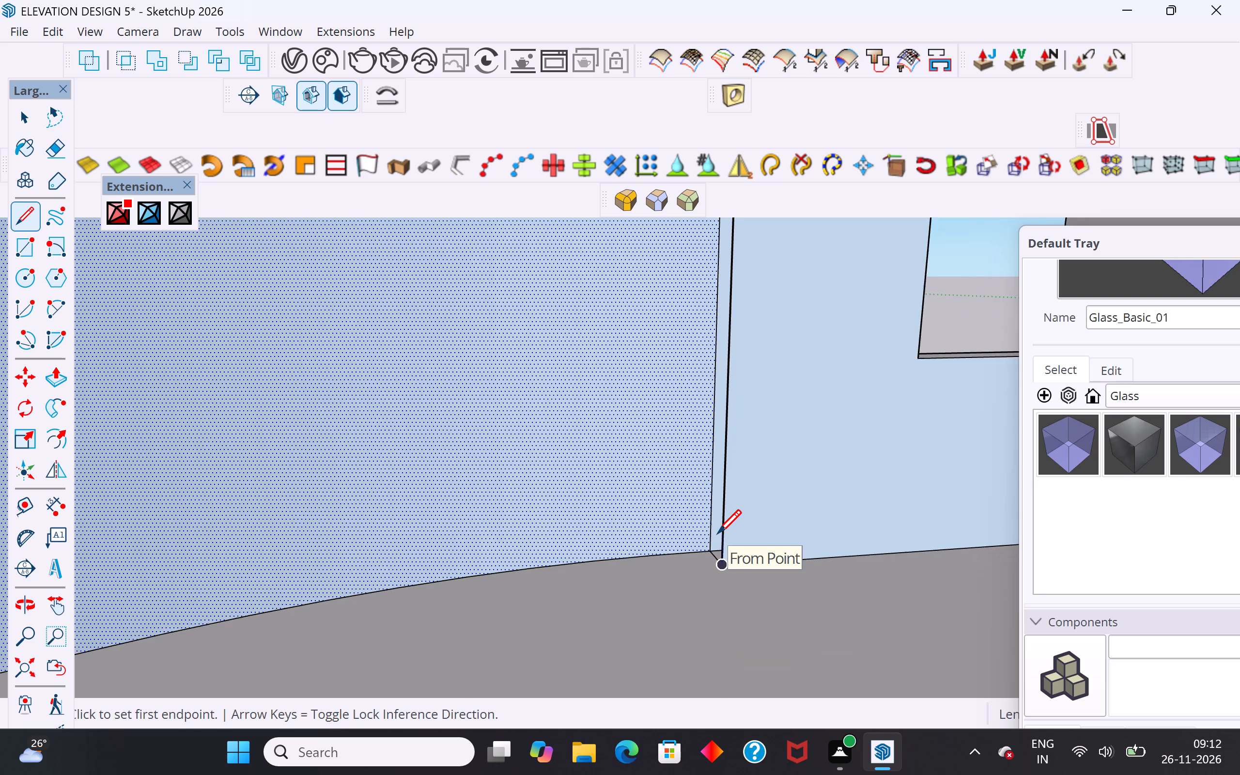
scroll(717, 536, down, 5)
middle_drag(717, 536, 714, 429)
scroll(681, 569, down, 5)
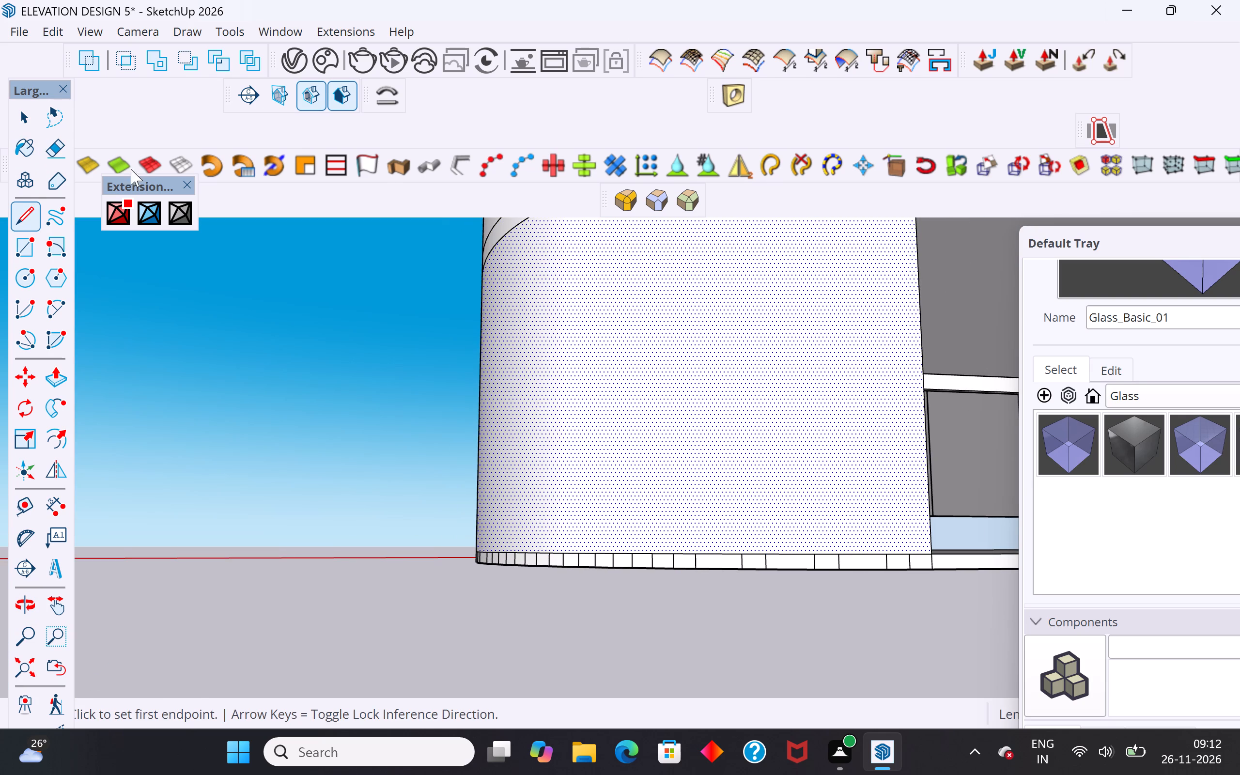
click(27, 114)
click(186, 409)
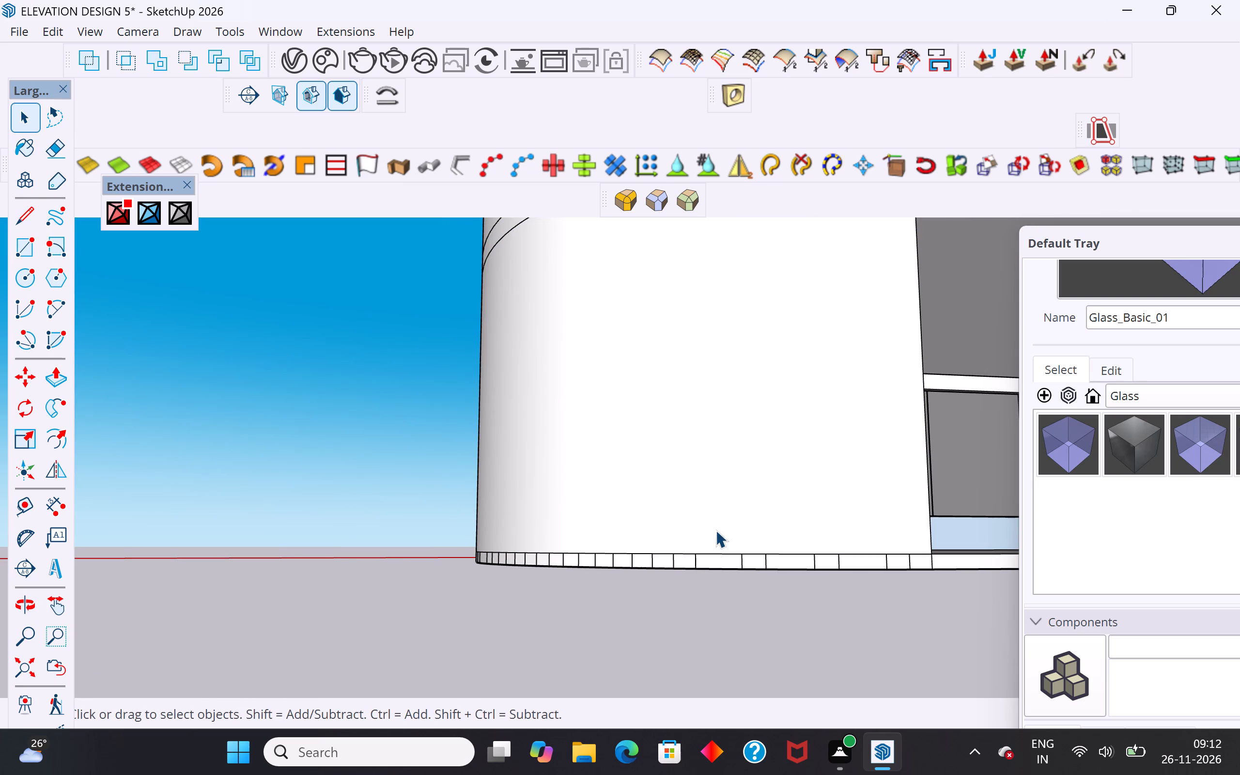
Draw a narrow vertical rectangle closing the gap between window wall and curved wall, from the ceiling corner to the floor corner.
scroll(315, 616, down, 5)
middle_drag(877, 534, 675, 576)
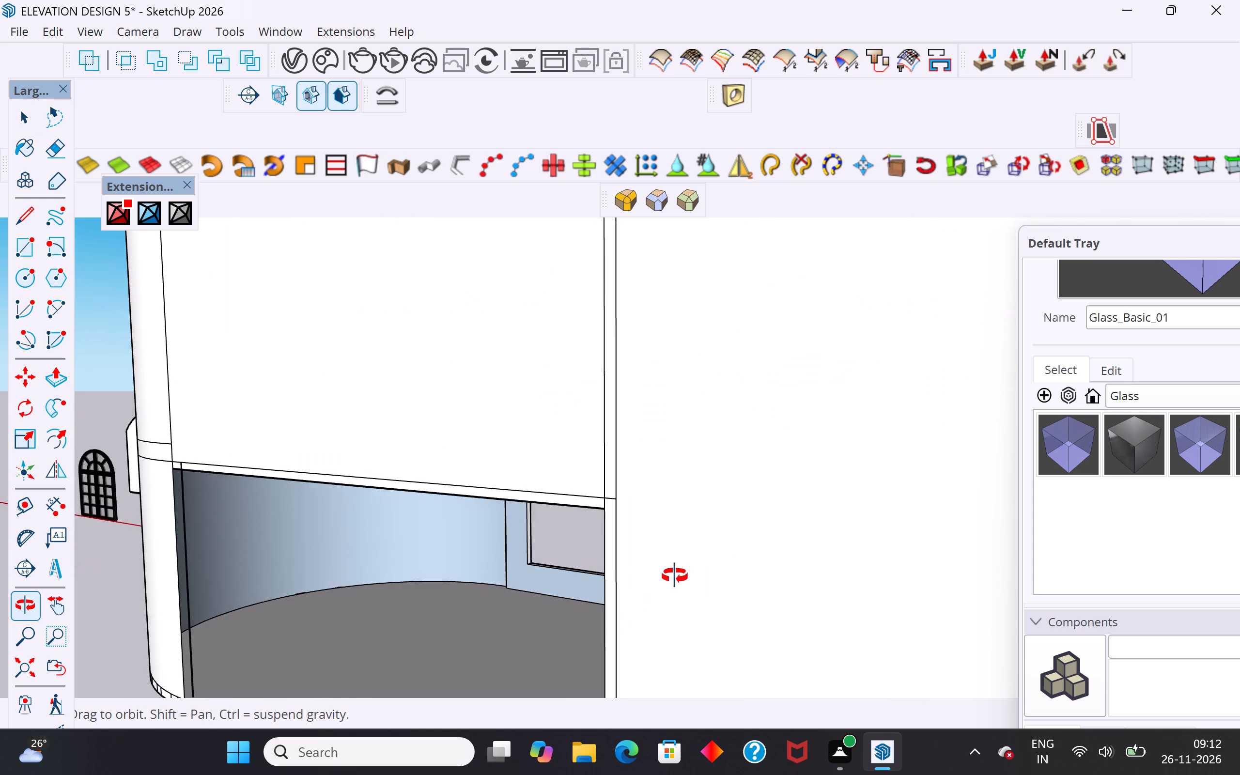
middle_drag(675, 576, 701, 551)
scroll(515, 293, up, 13)
middle_drag(604, 416, 629, 417)
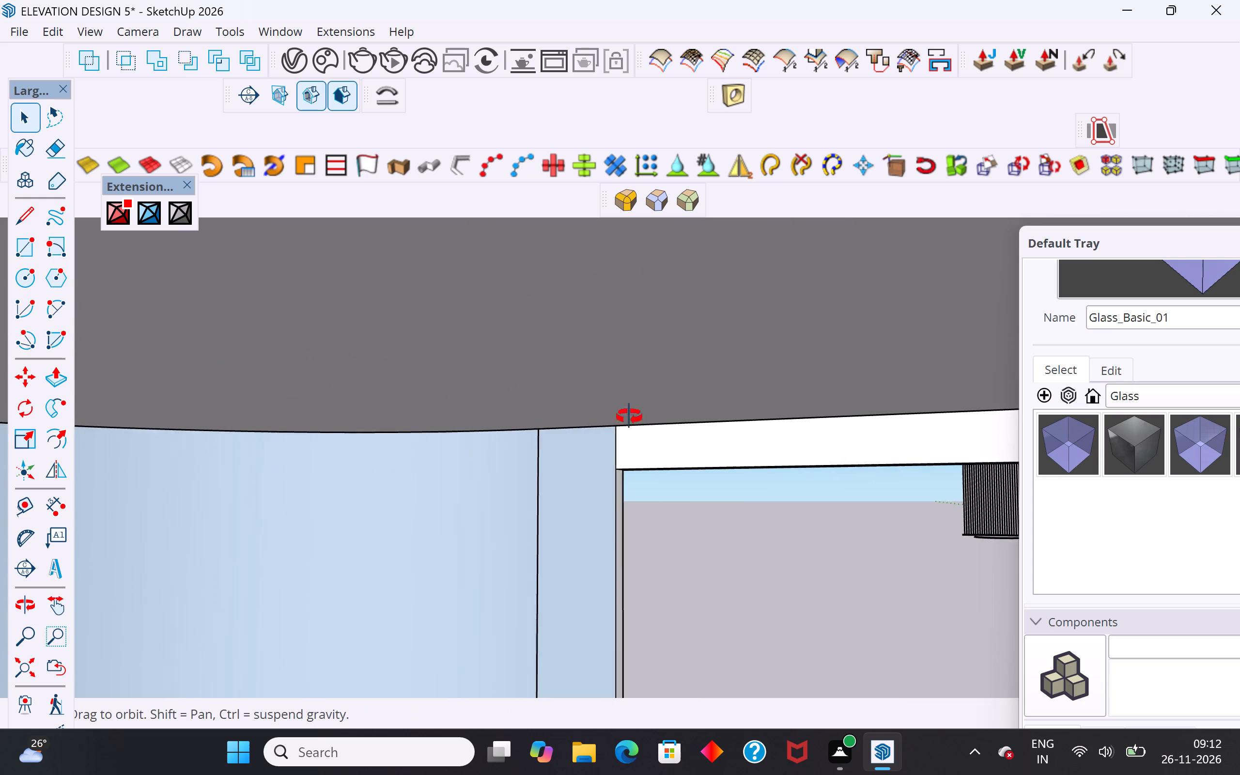
middle_drag(629, 417, 736, 478)
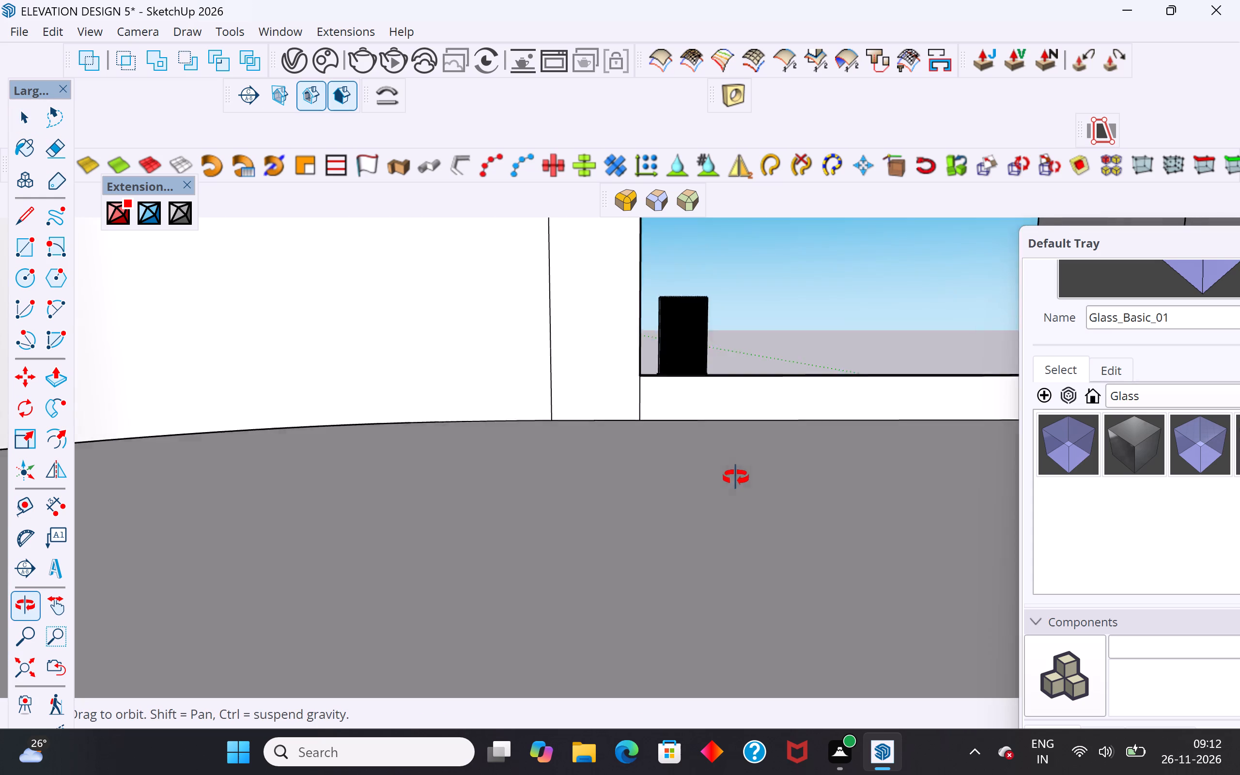
middle_drag(736, 478, 775, 418)
scroll(536, 467, up, 4)
middle_drag(550, 474, 749, 465)
scroll(555, 422, up, 3)
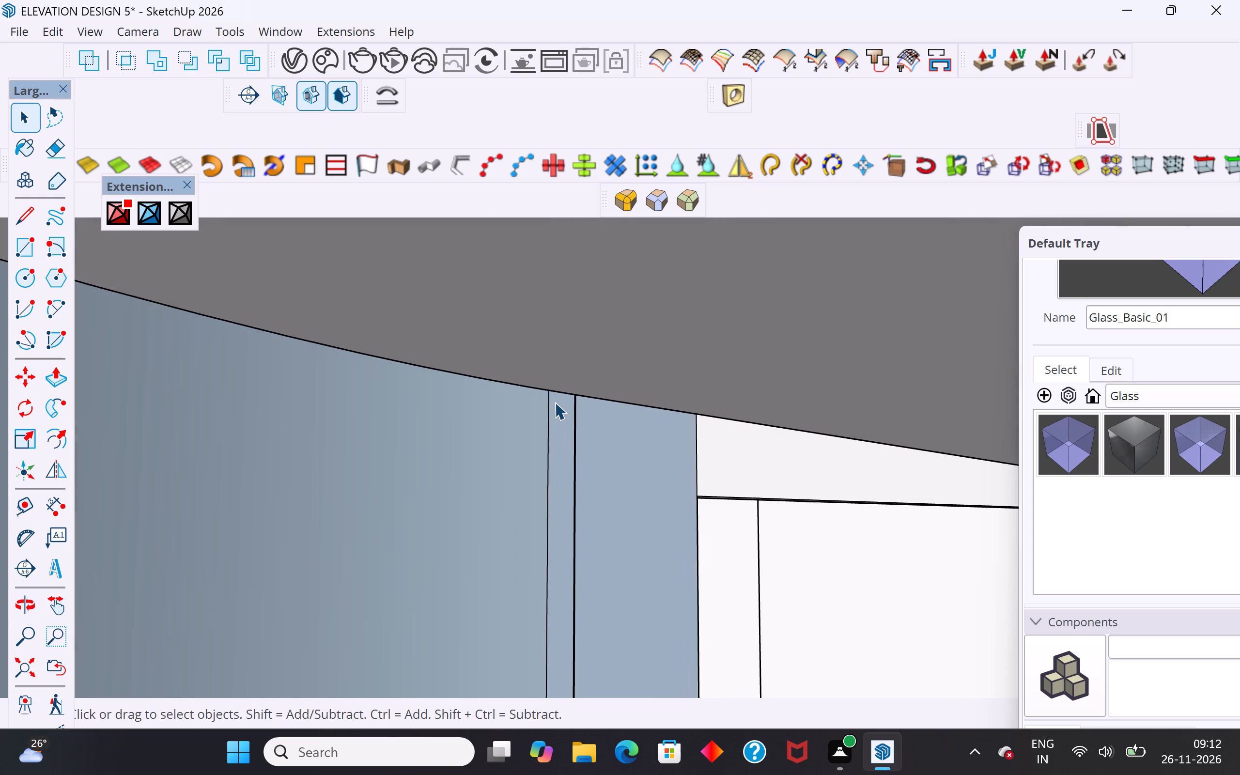
scroll(550, 399, up, 3)
click(14, 244)
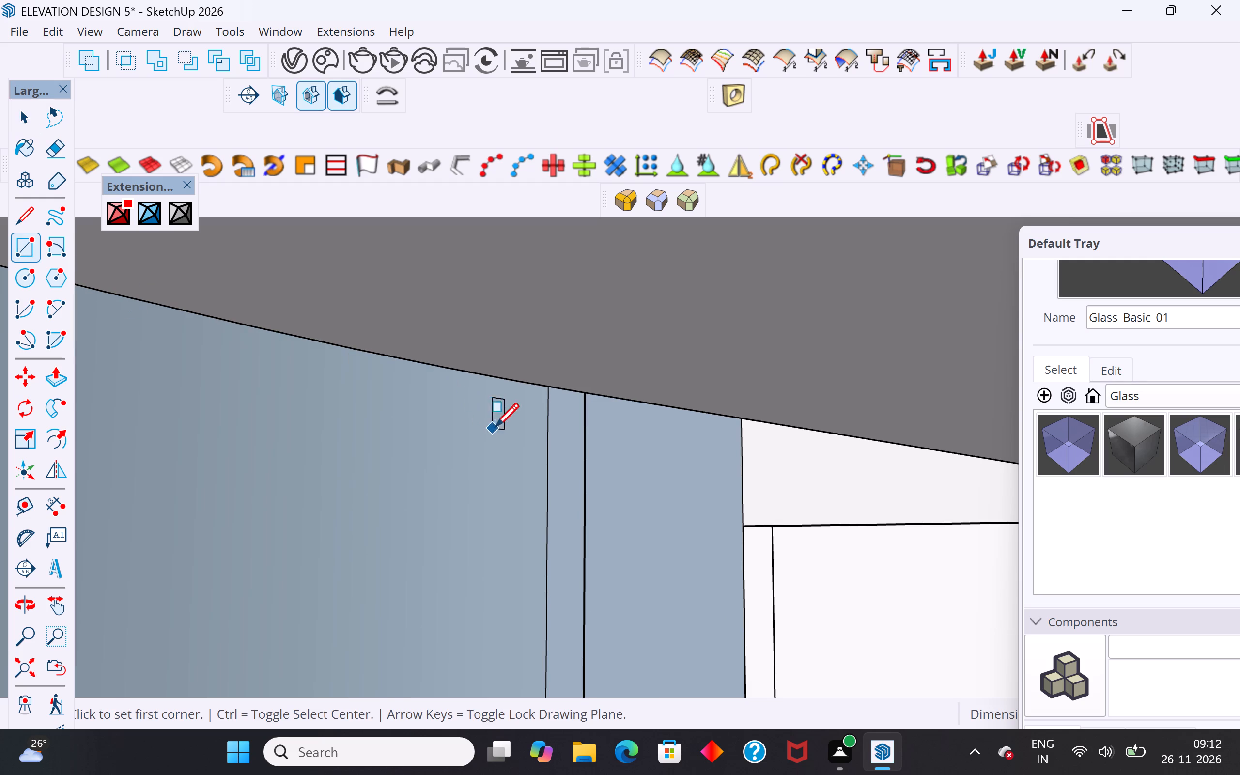
click(583, 394)
scroll(546, 455, down, 17)
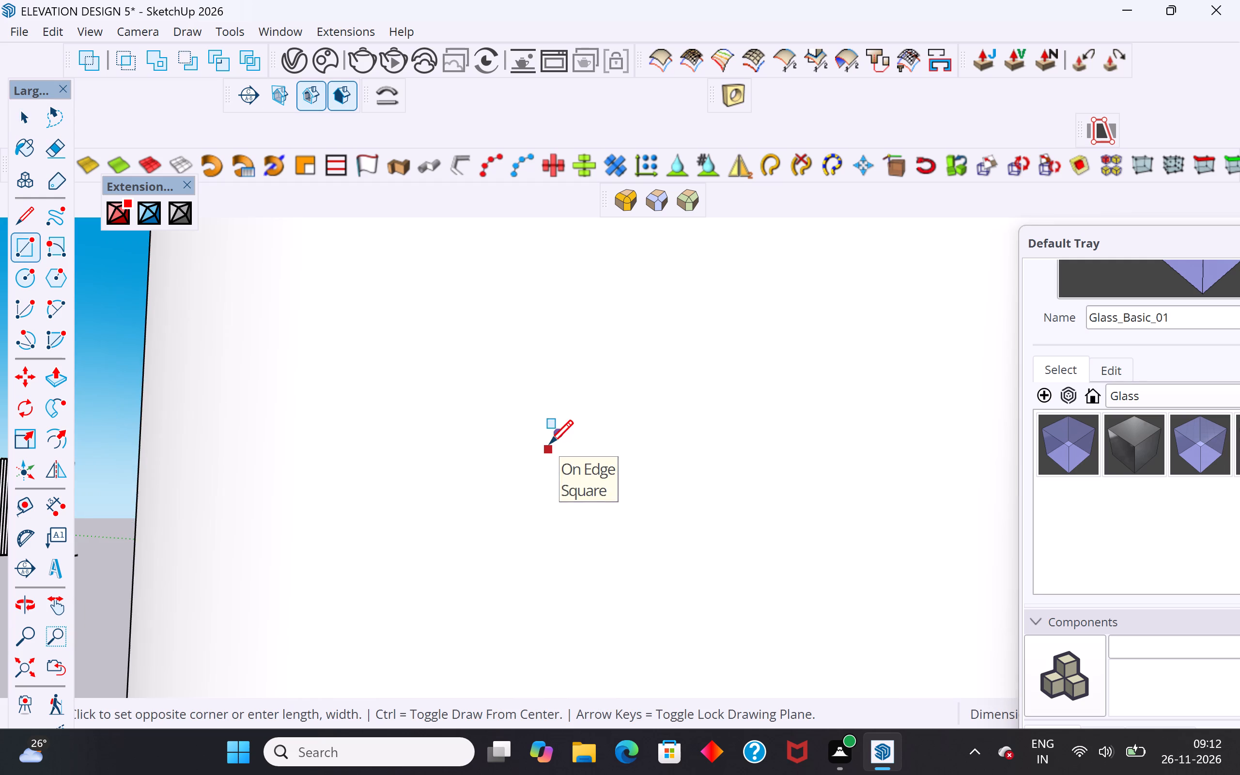
middle_drag(560, 456, 243, 539)
scroll(237, 538, down, 12)
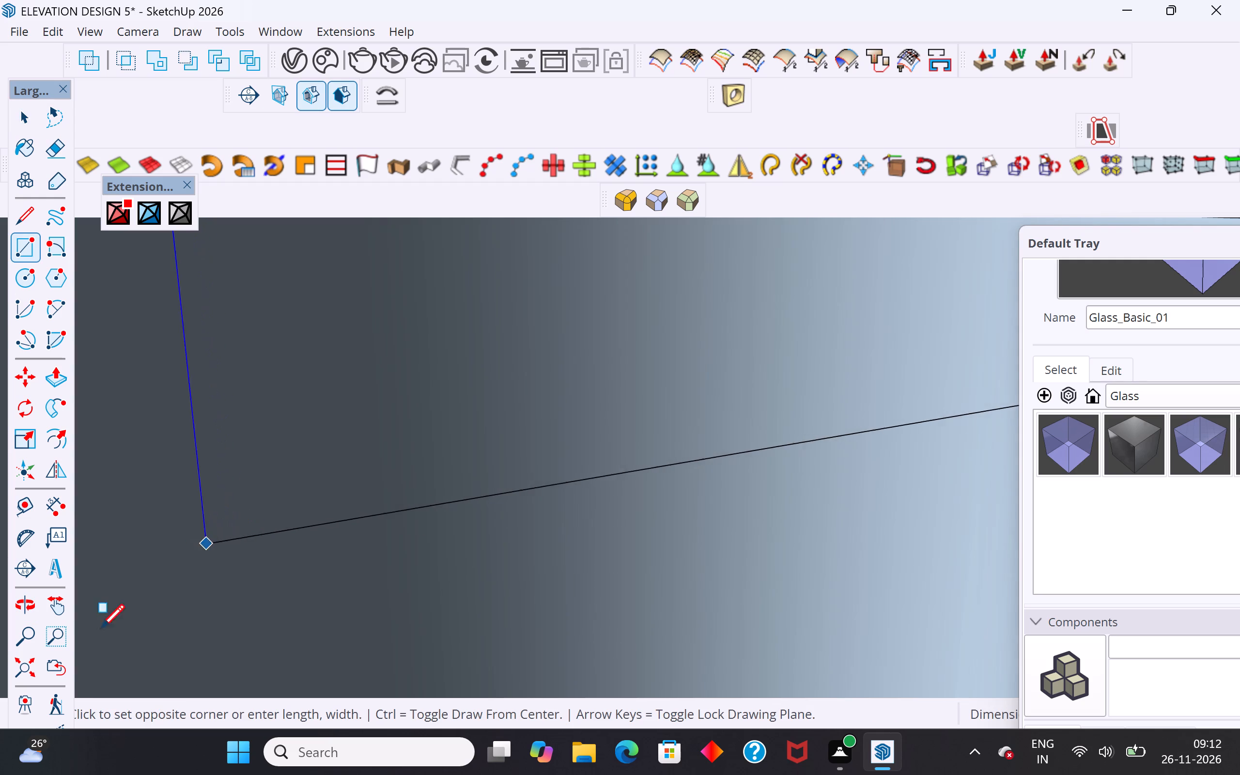
click(23, 675)
scroll(602, 543, up, 11)
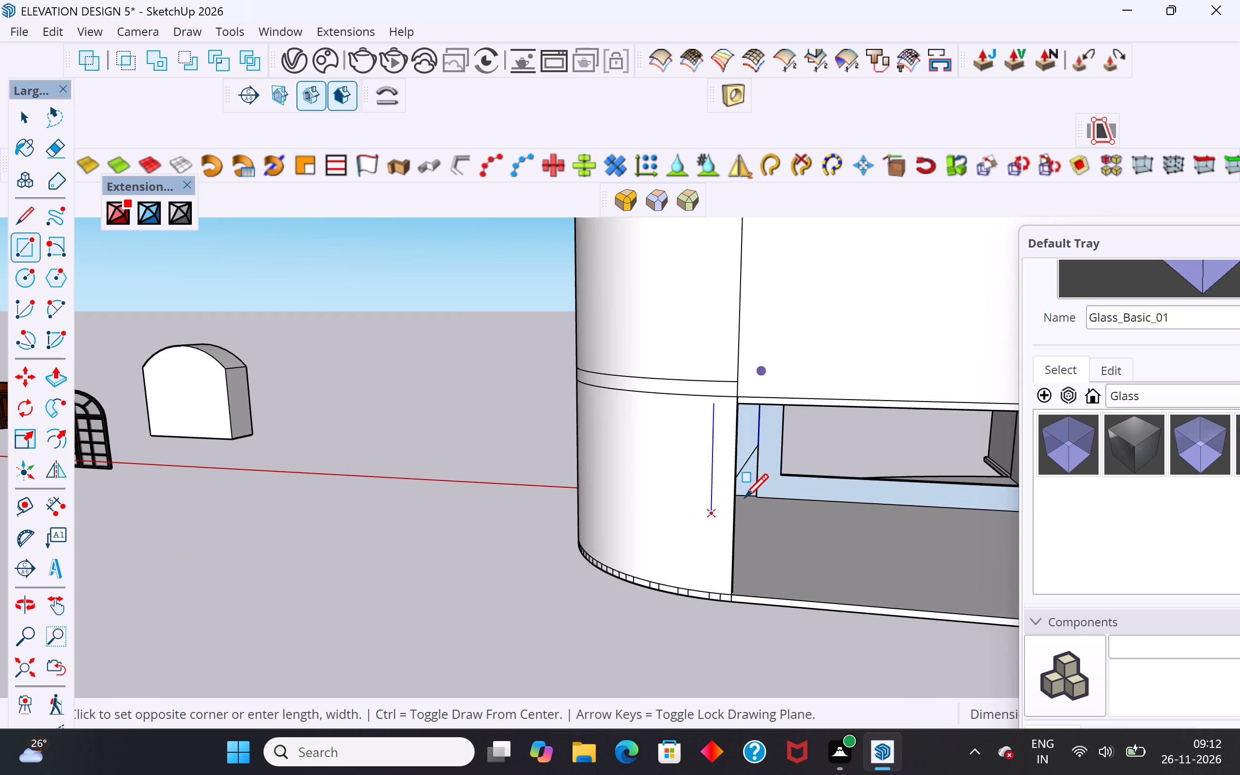
scroll(744, 500, up, 11)
middle_drag(756, 494, 895, 599)
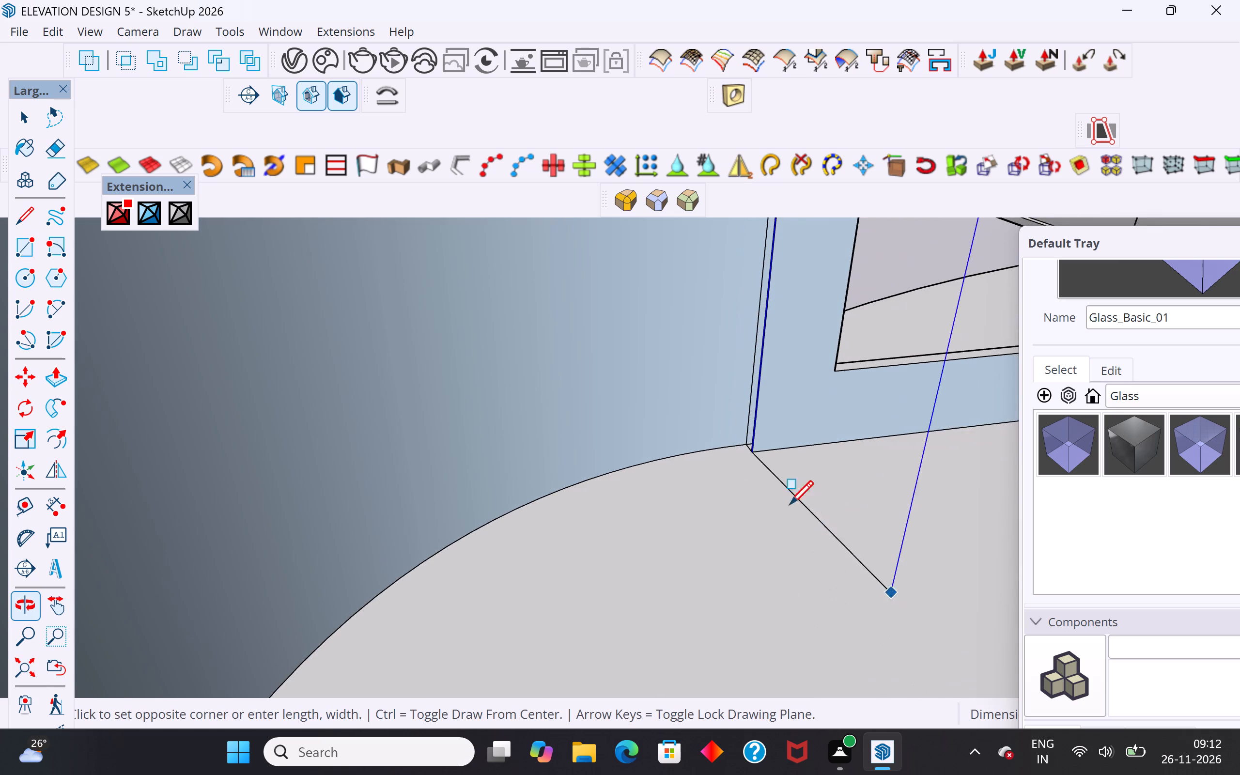
scroll(751, 472, up, 8)
click(744, 418)
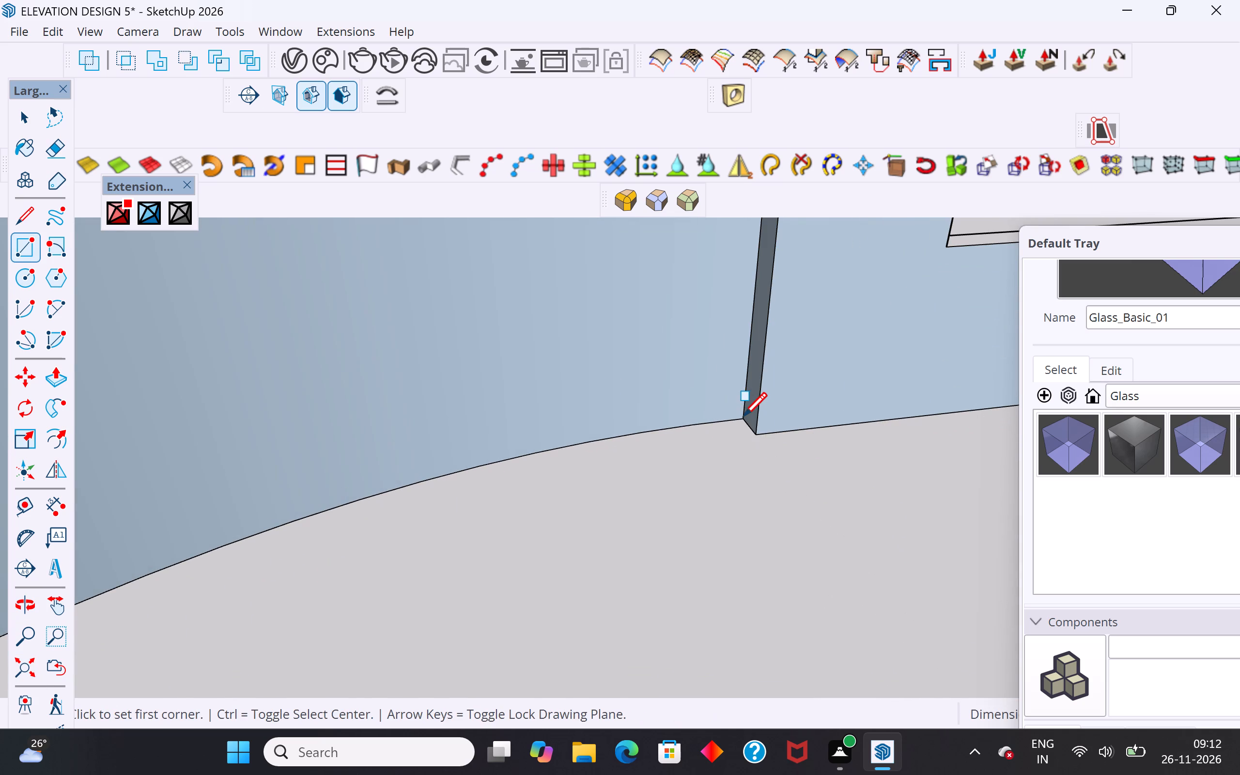
Move the curved inner wall face from its lower end corner to the adjacent lower corner of the window wall.
click(25, 130)
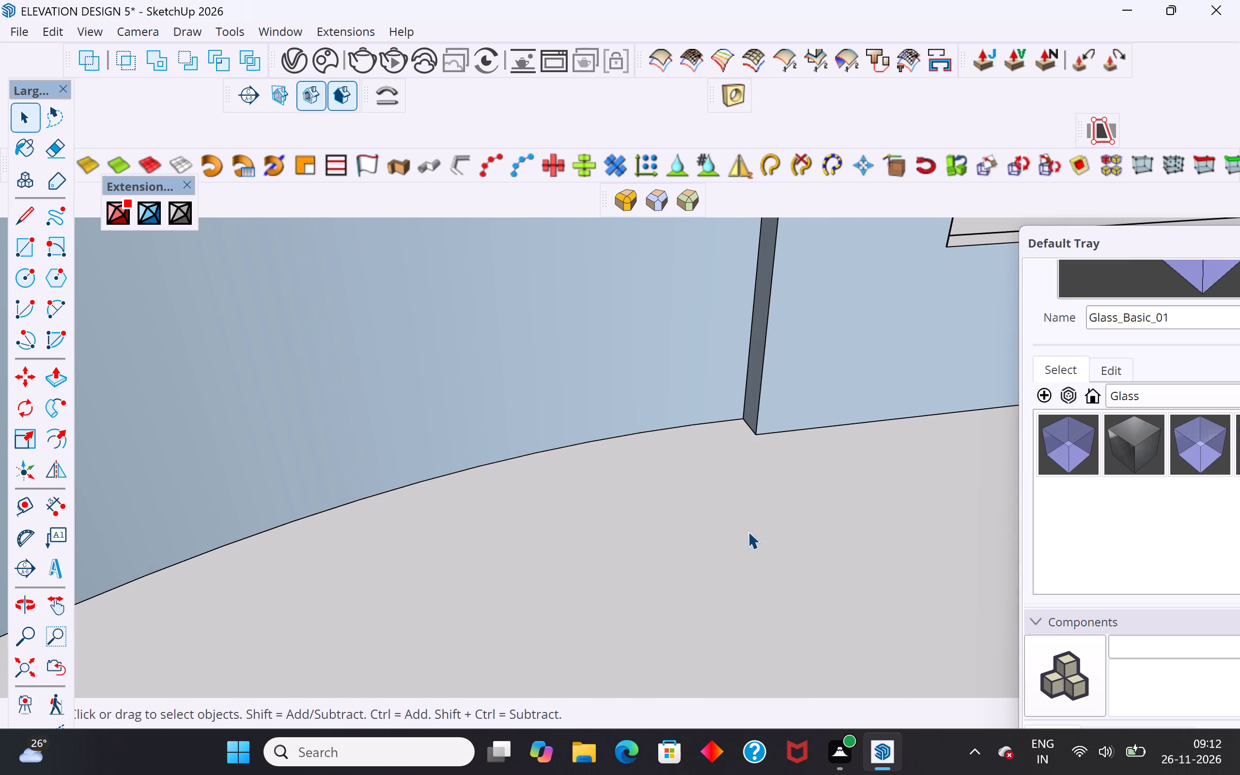
scroll(748, 531, down, 4)
middle_drag(789, 499, 661, 477)
scroll(738, 557, down, 5)
middle_drag(736, 565, 614, 461)
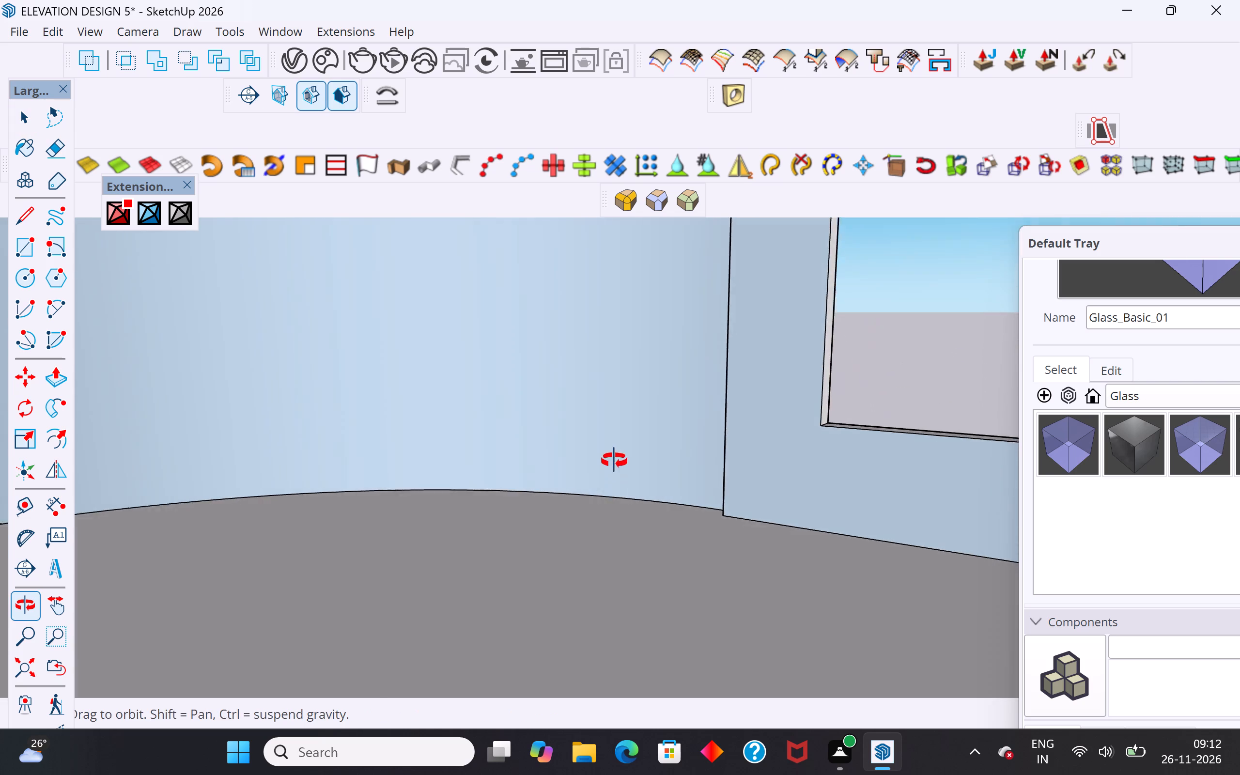
middle_drag(614, 461, 615, 458)
click(657, 429)
scroll(688, 483, up, 1)
middle_drag(692, 486, 925, 577)
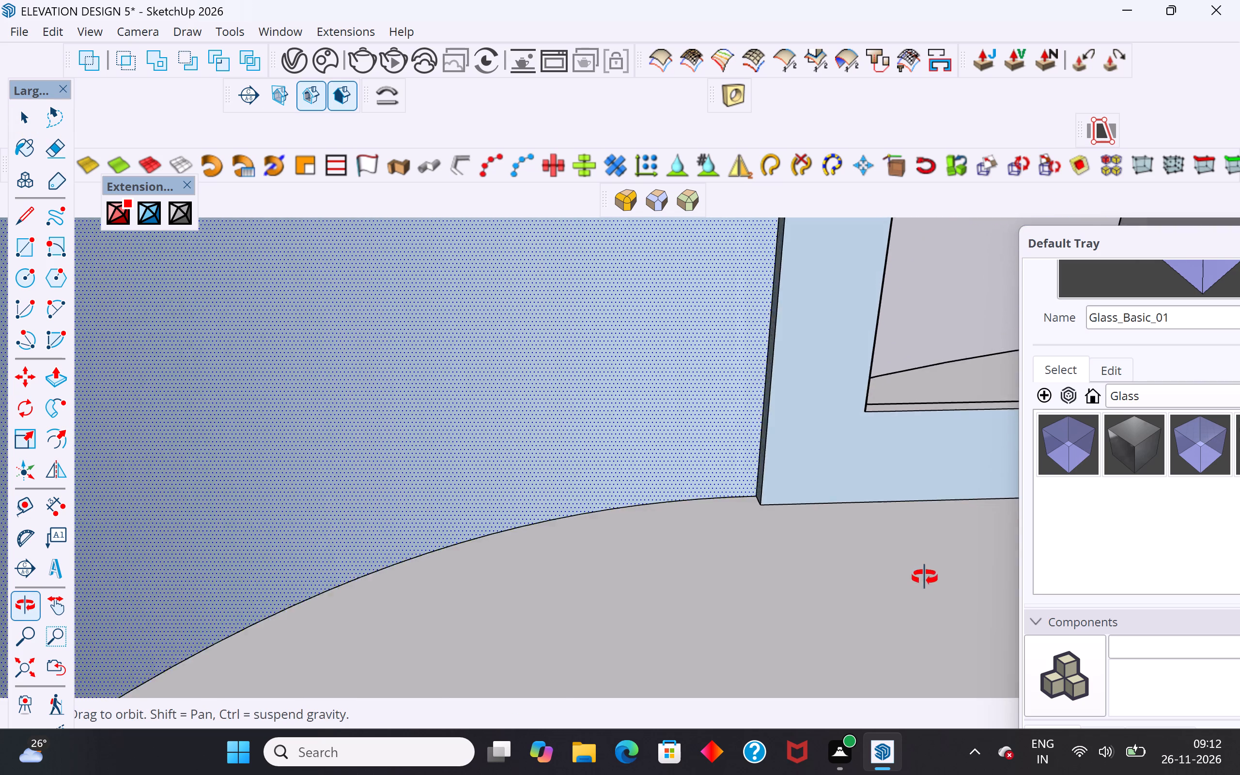
middle_drag(925, 577, 925, 577)
scroll(744, 480, up, 7)
key(m)
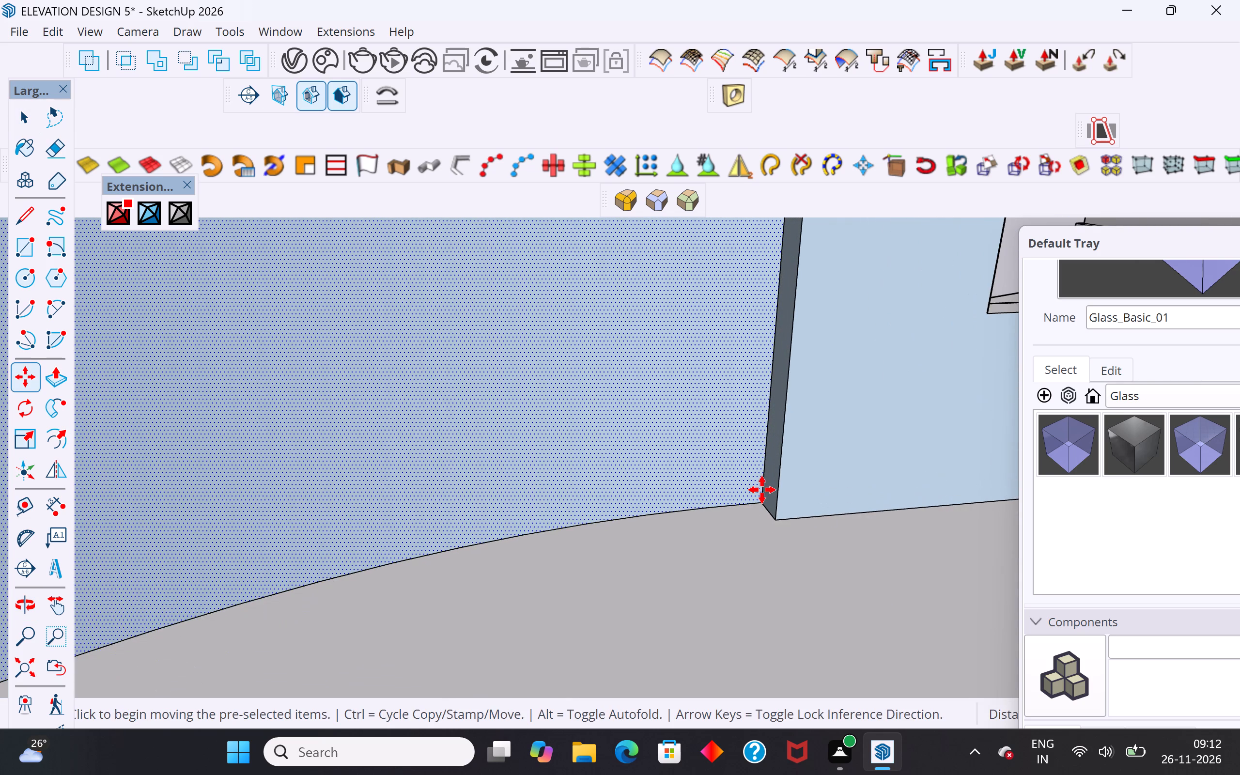
ctrl+click(762, 507)
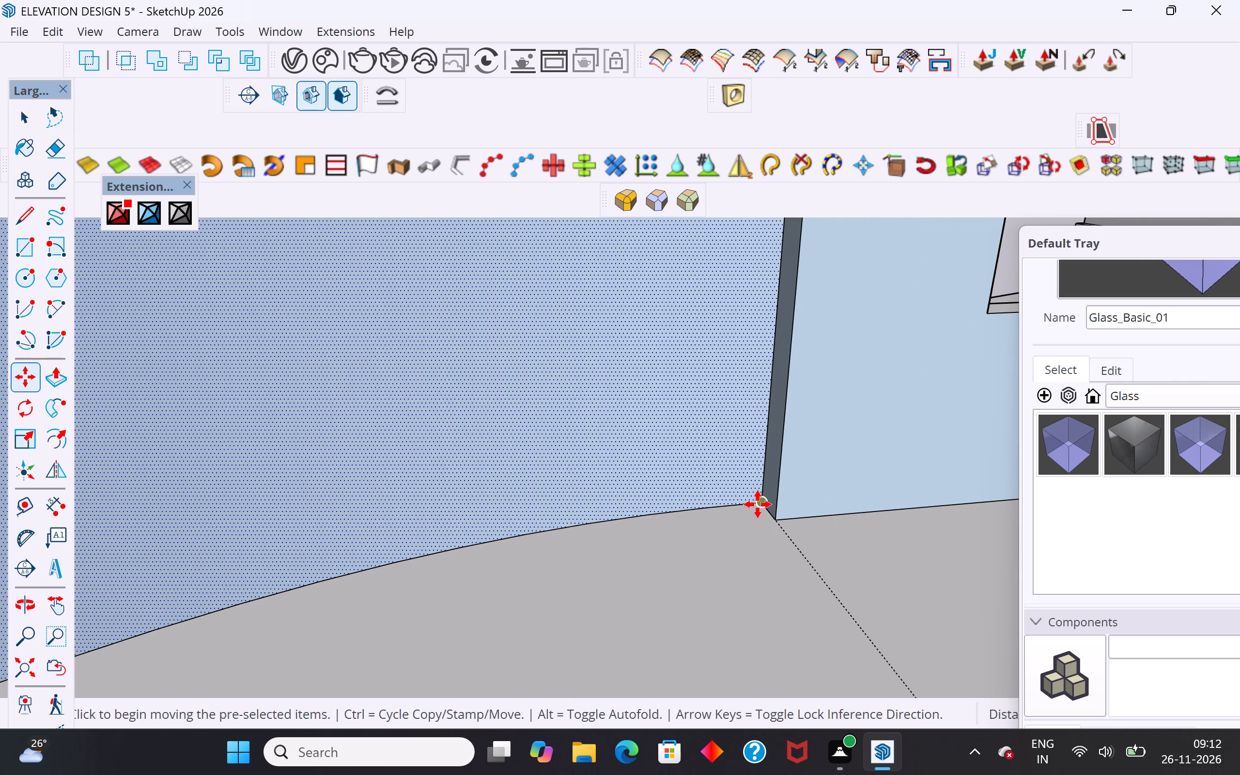
ctrl+click(758, 504)
click(774, 521)
scroll(687, 593, down, 3)
scroll(687, 593, up, 1)
scroll(687, 593, down, 4)
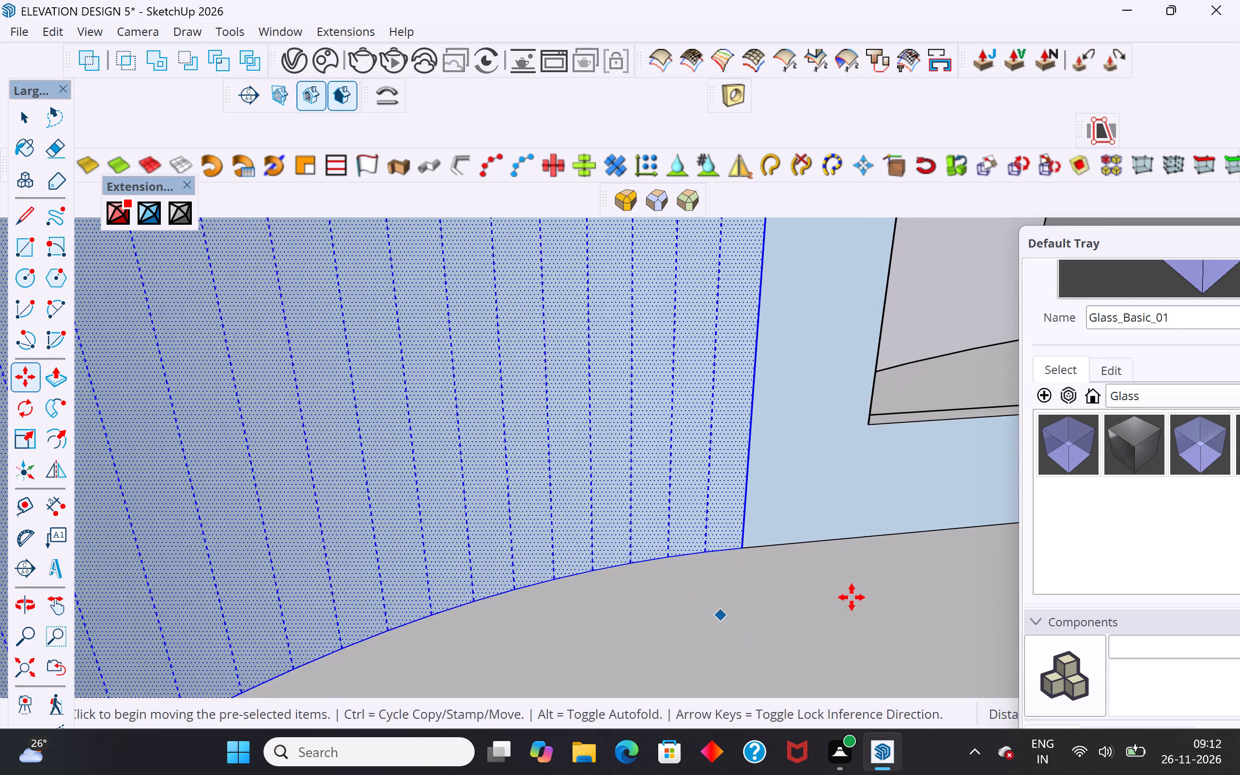
Examine the moved curved wall from inside, from below and around the outside, checking it against the base slab rim.
middle_drag(851, 596, 643, 542)
scroll(896, 489, down, 14)
middle_drag(897, 489, 870, 498)
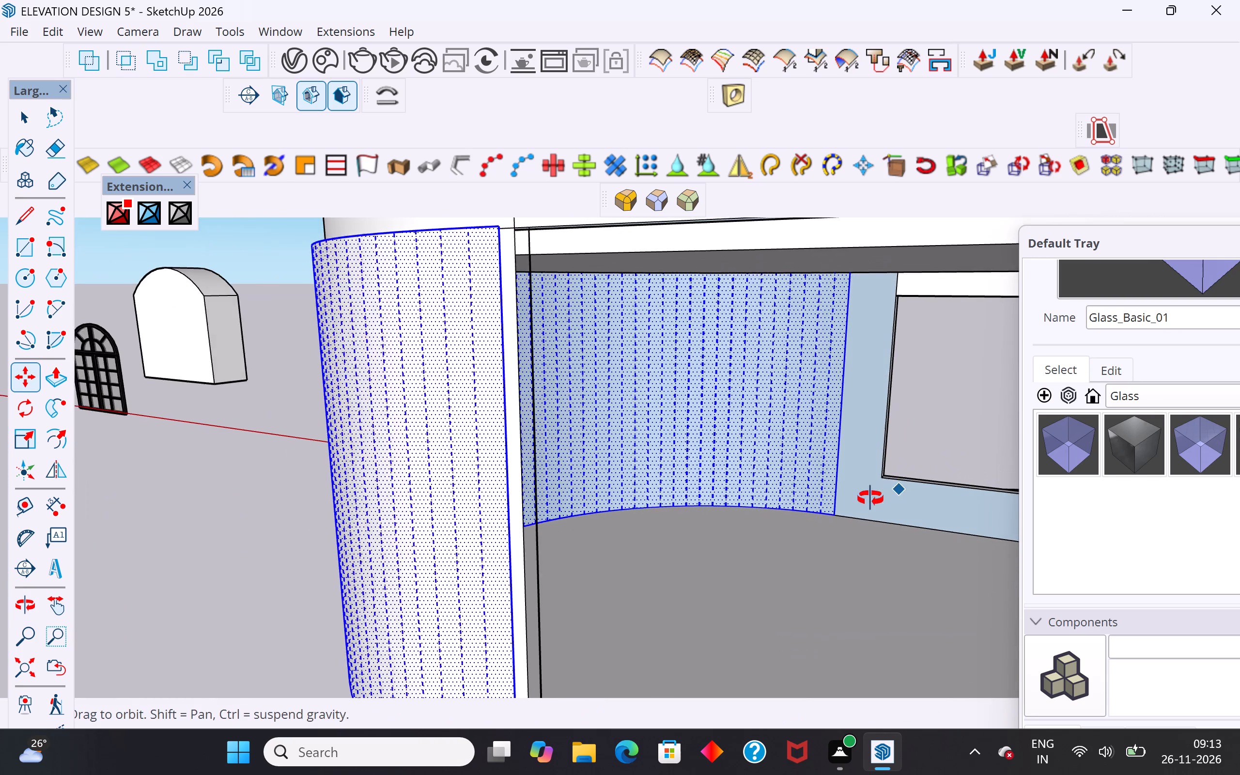
middle_drag(870, 498, 706, 449)
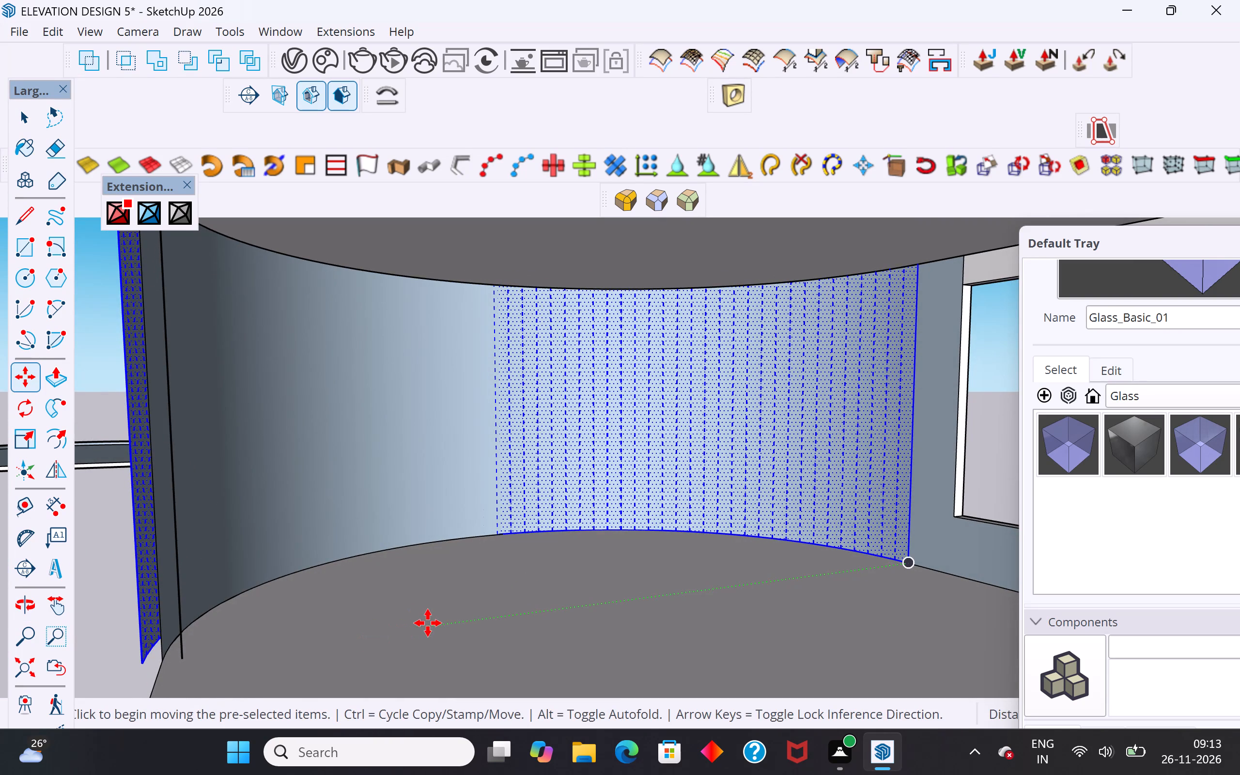
middle_drag(438, 623, 693, 480)
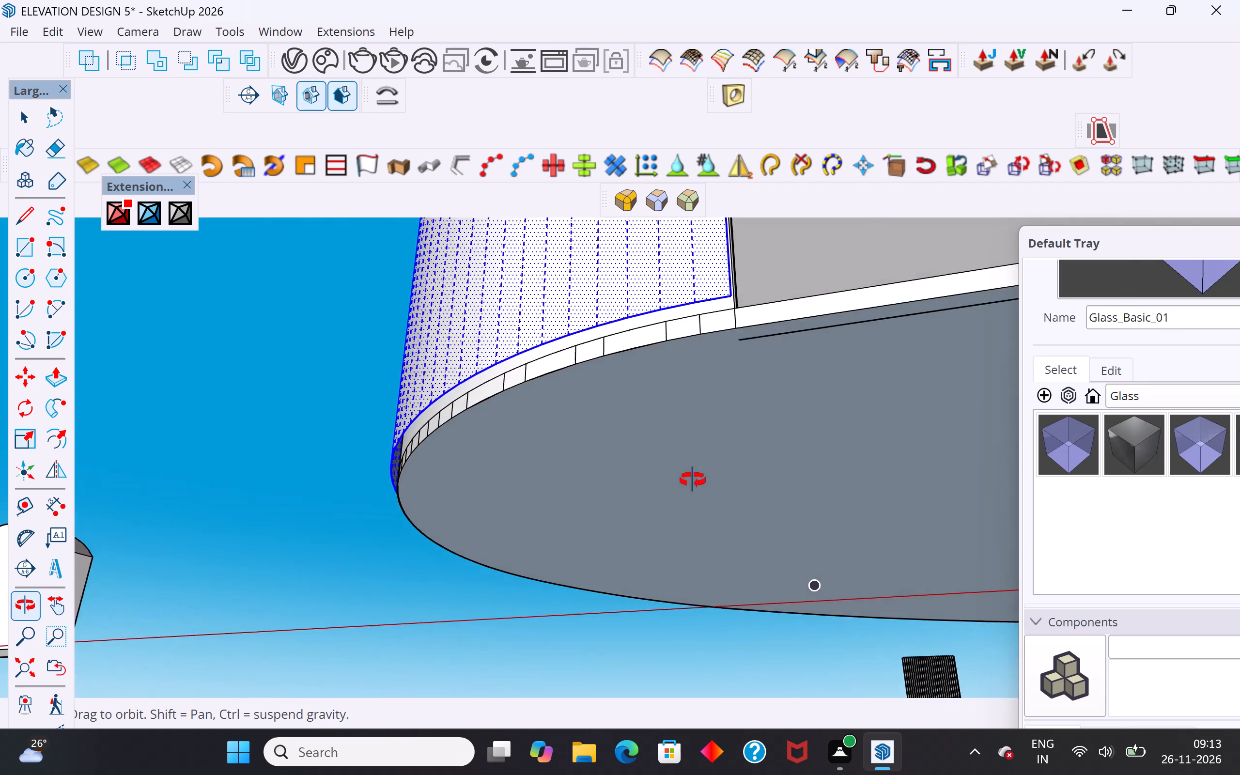
middle_drag(693, 480, 1047, 539)
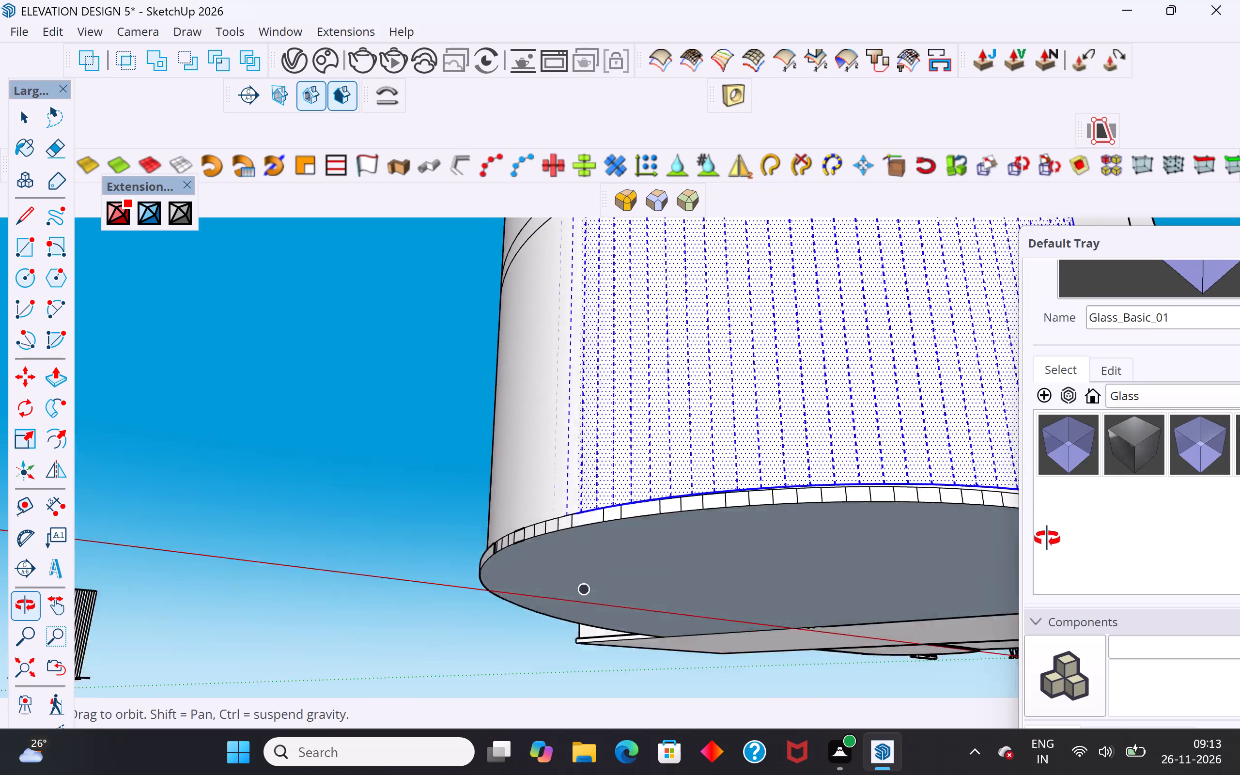
middle_drag(1047, 539, 1060, 621)
click(31, 119)
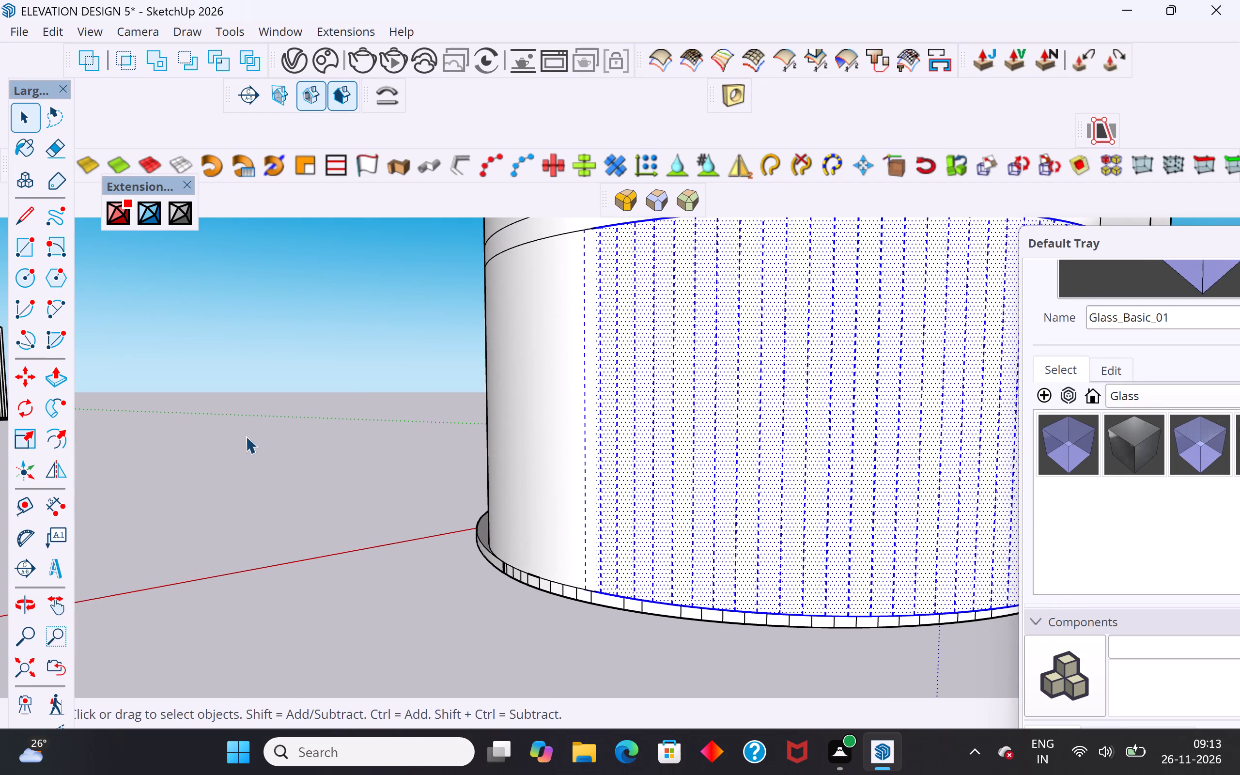
click(246, 436)
scroll(416, 611, down, 3)
middle_drag(449, 634, 786, 594)
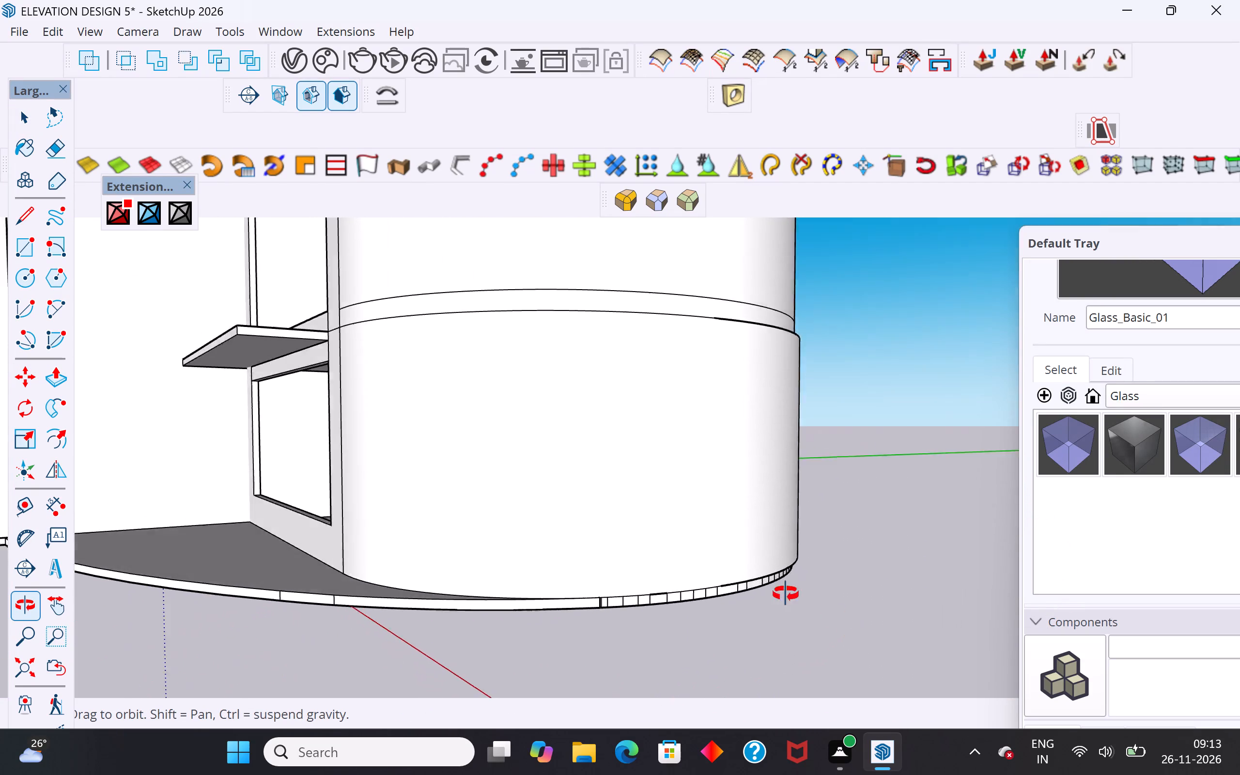
middle_drag(786, 594, 279, 649)
scroll(380, 650, up, 3)
scroll(211, 610, down, 3)
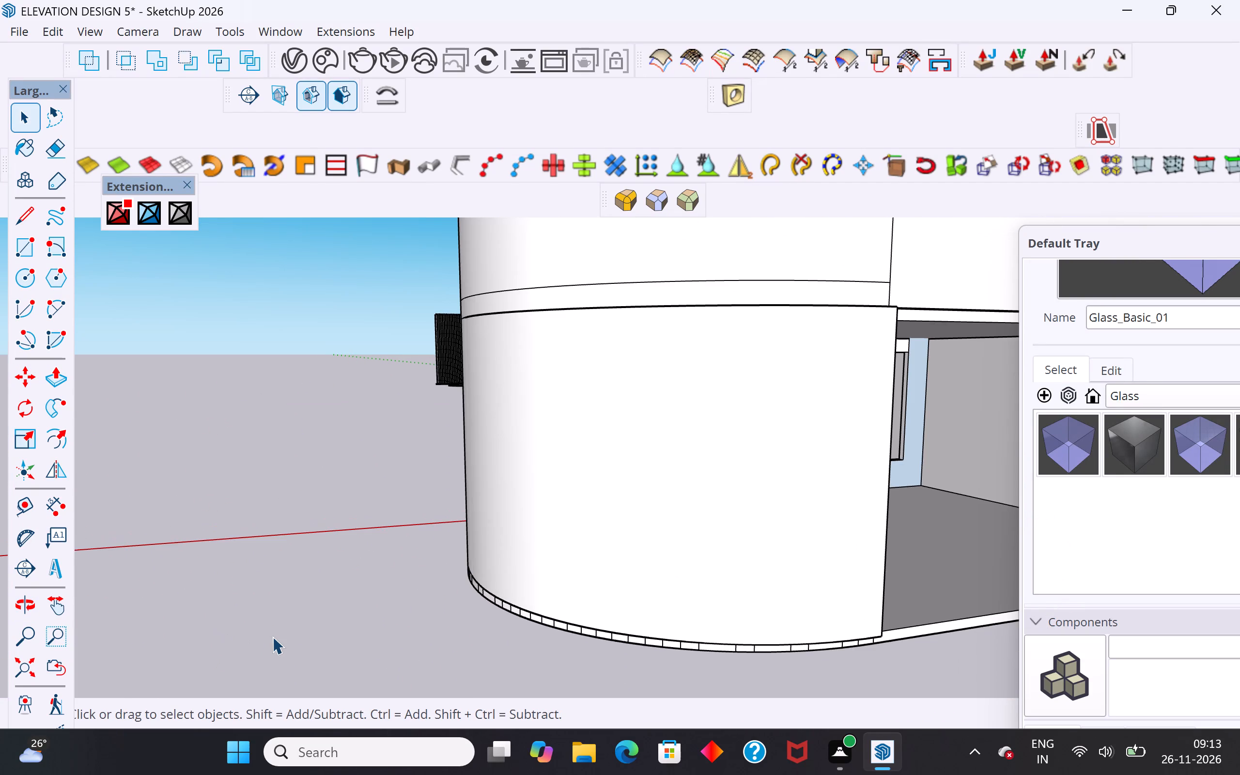
Undo the last two edits to the ground-floor curved inner wall.
scroll(272, 636, down, 2)
middle_drag(710, 588, 415, 599)
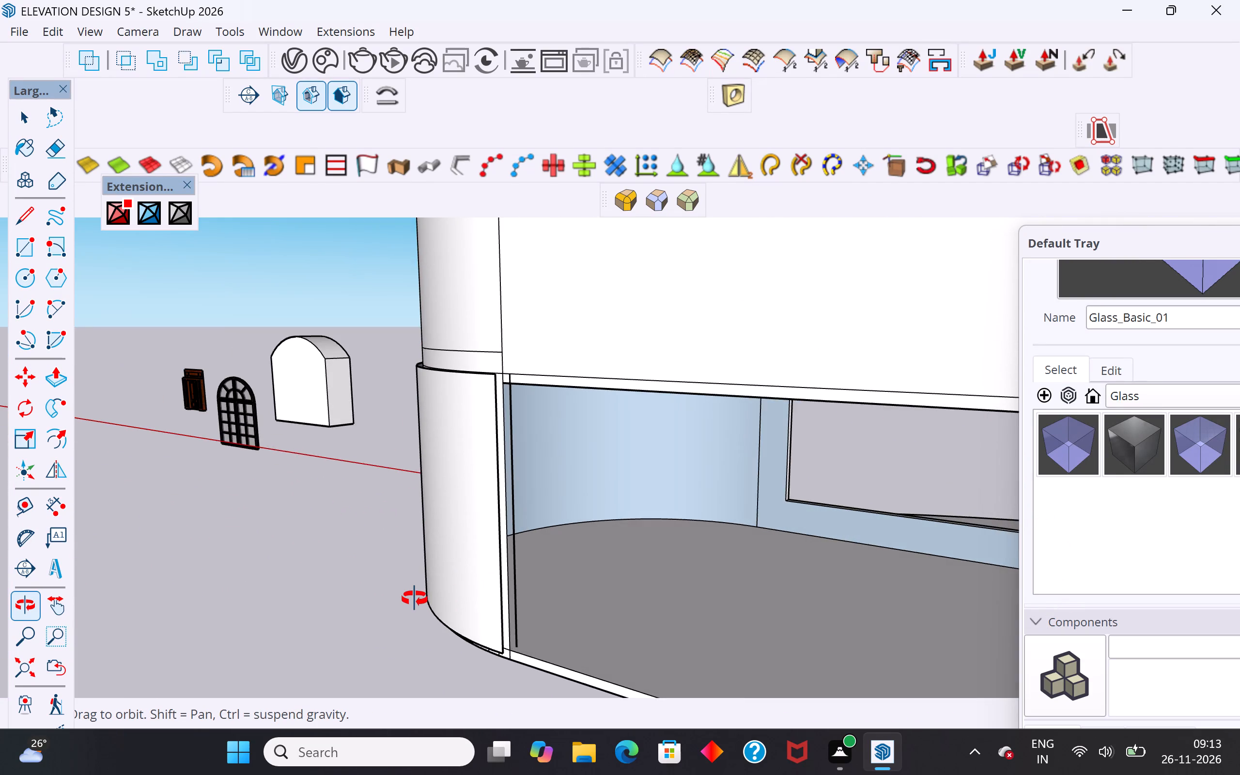
middle_drag(415, 599, 305, 587)
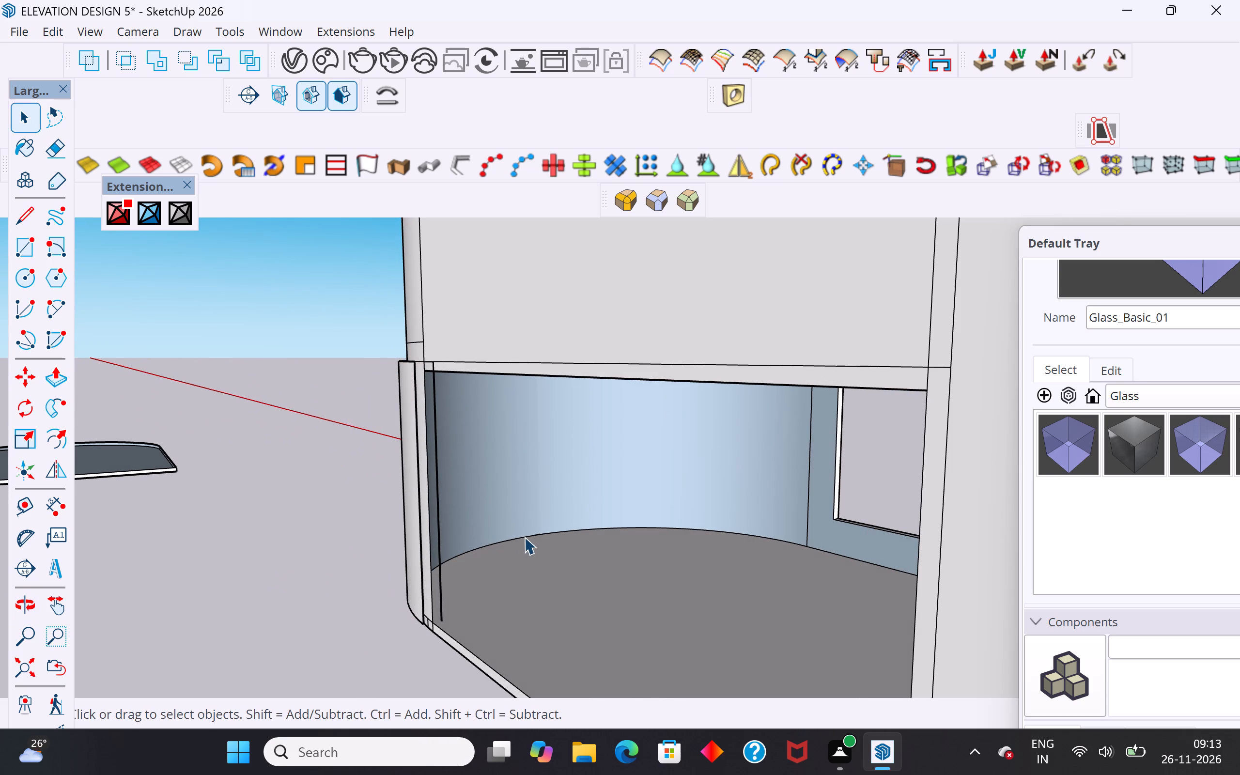
key(ctrl+z)
key(ctrl+z)
Examine the ground-floor curved inner wall face along its floor and ceiling edges, and view the whole model.
click(469, 534)
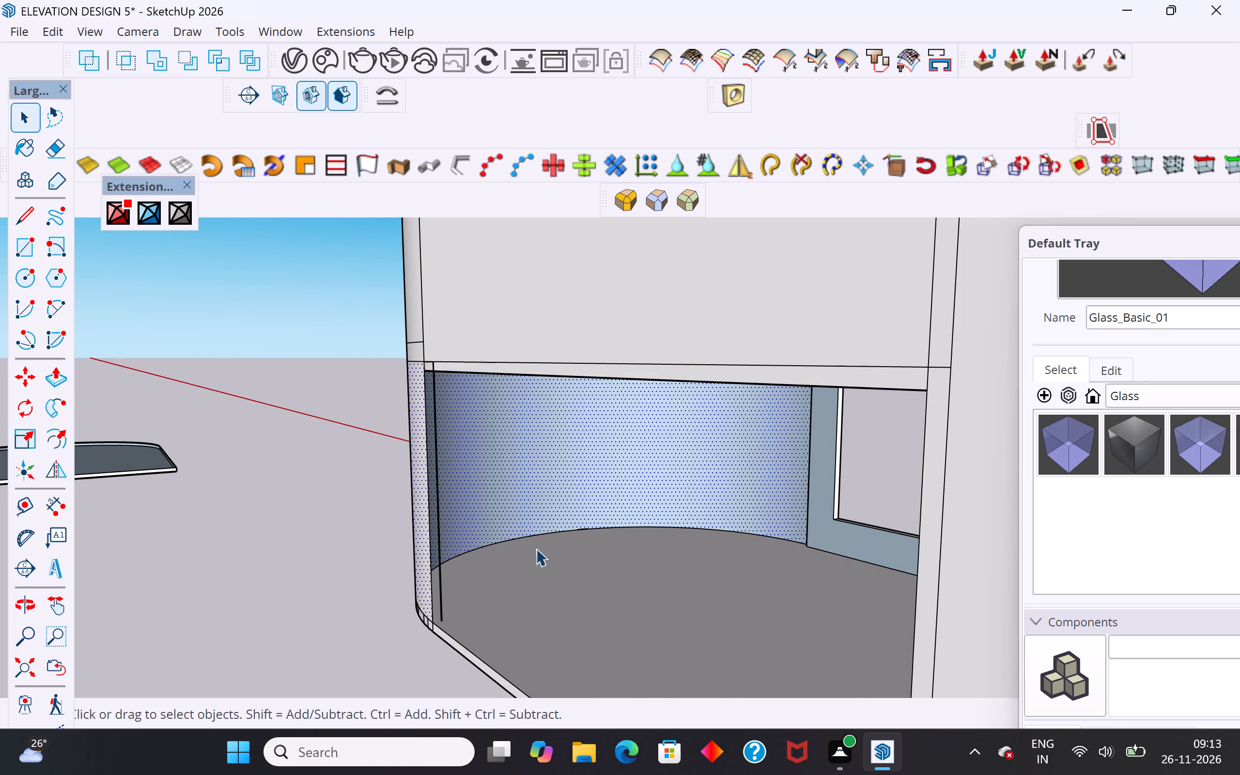
middle_drag(621, 548, 617, 571)
scroll(410, 598, up, 3)
scroll(635, 446, up, 2)
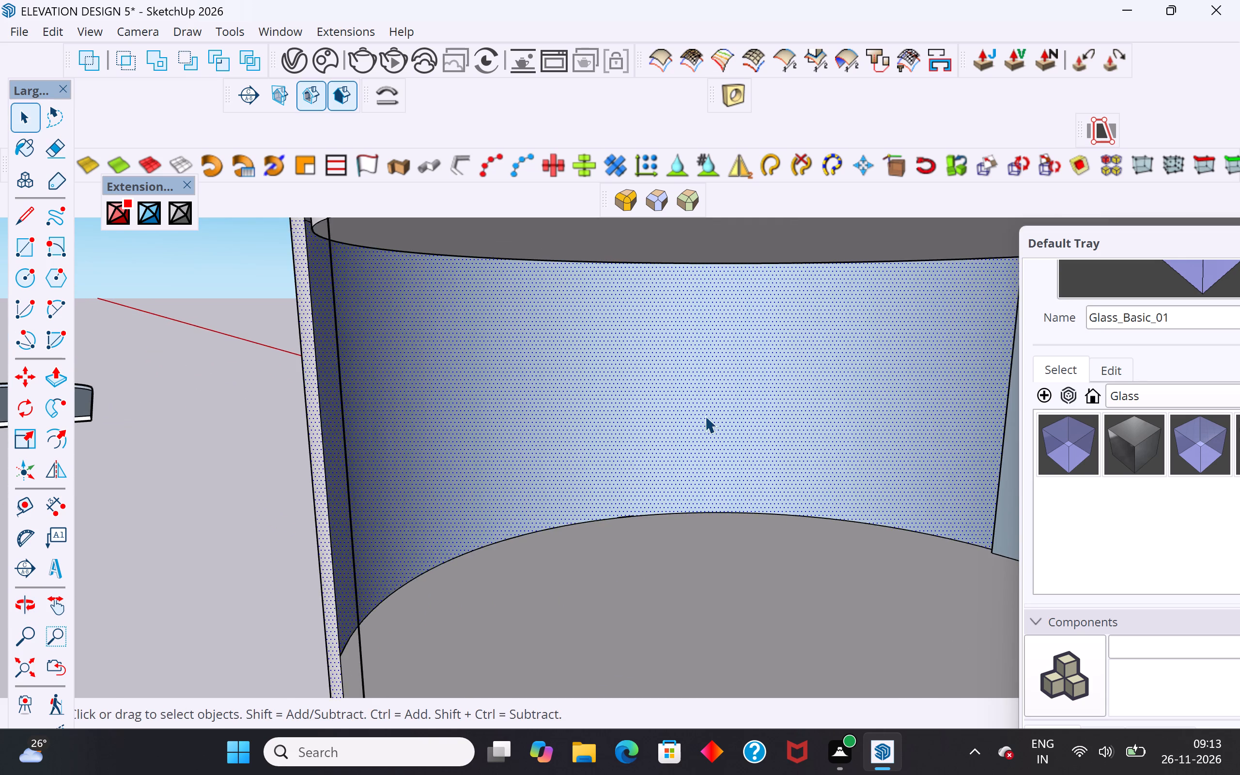
middle_drag(705, 416, 566, 398)
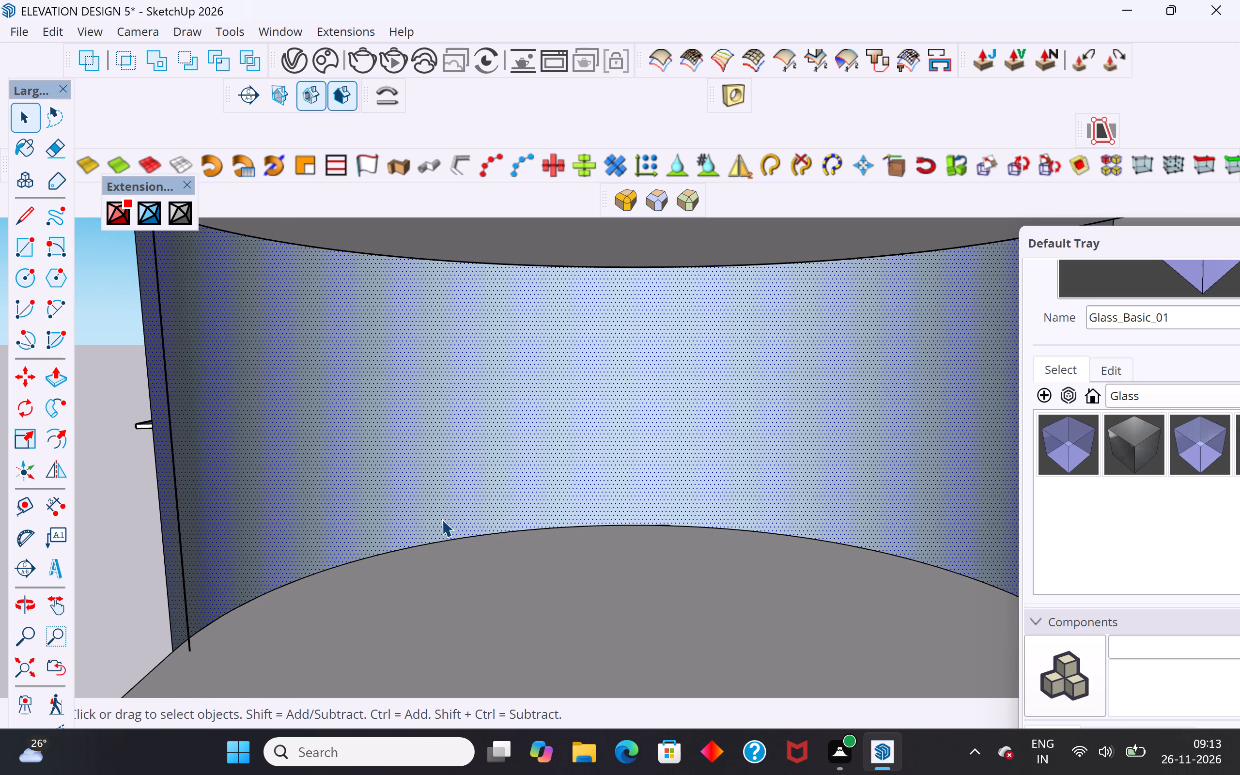
scroll(549, 435, down, 5)
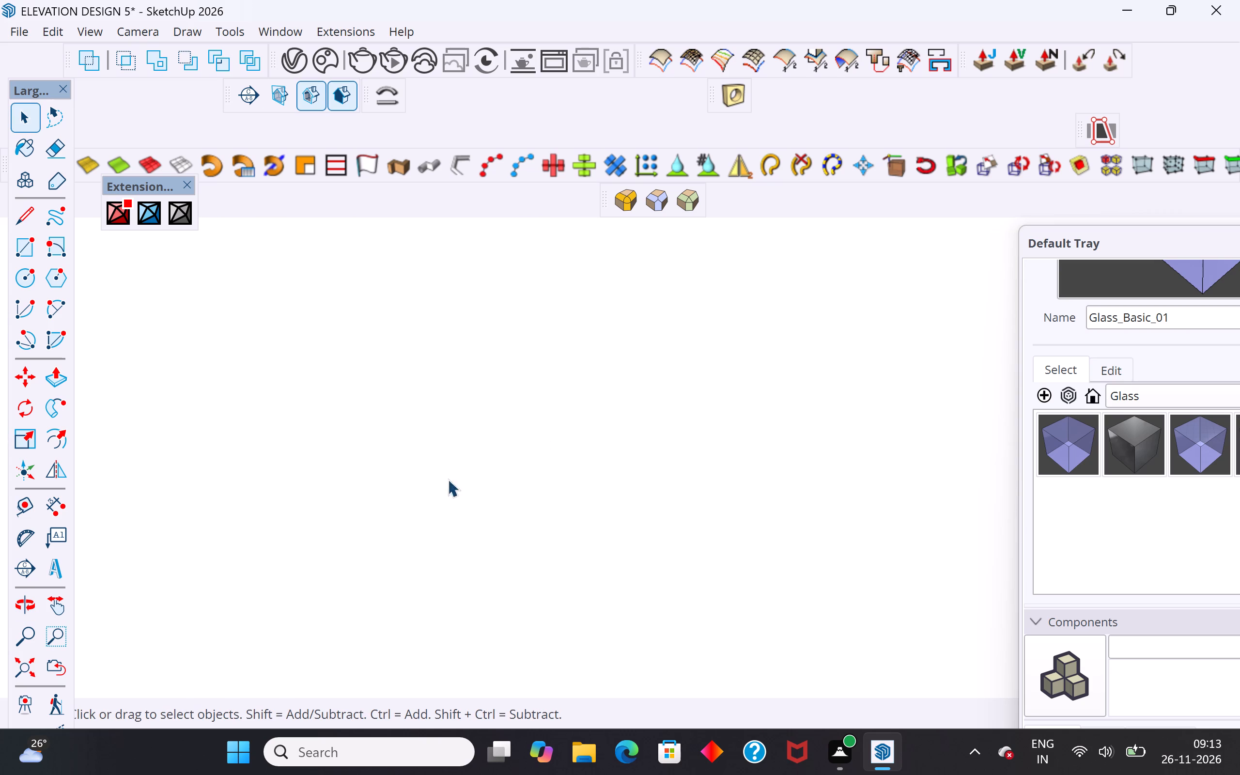
middle_drag(449, 479, 703, 481)
click(32, 669)
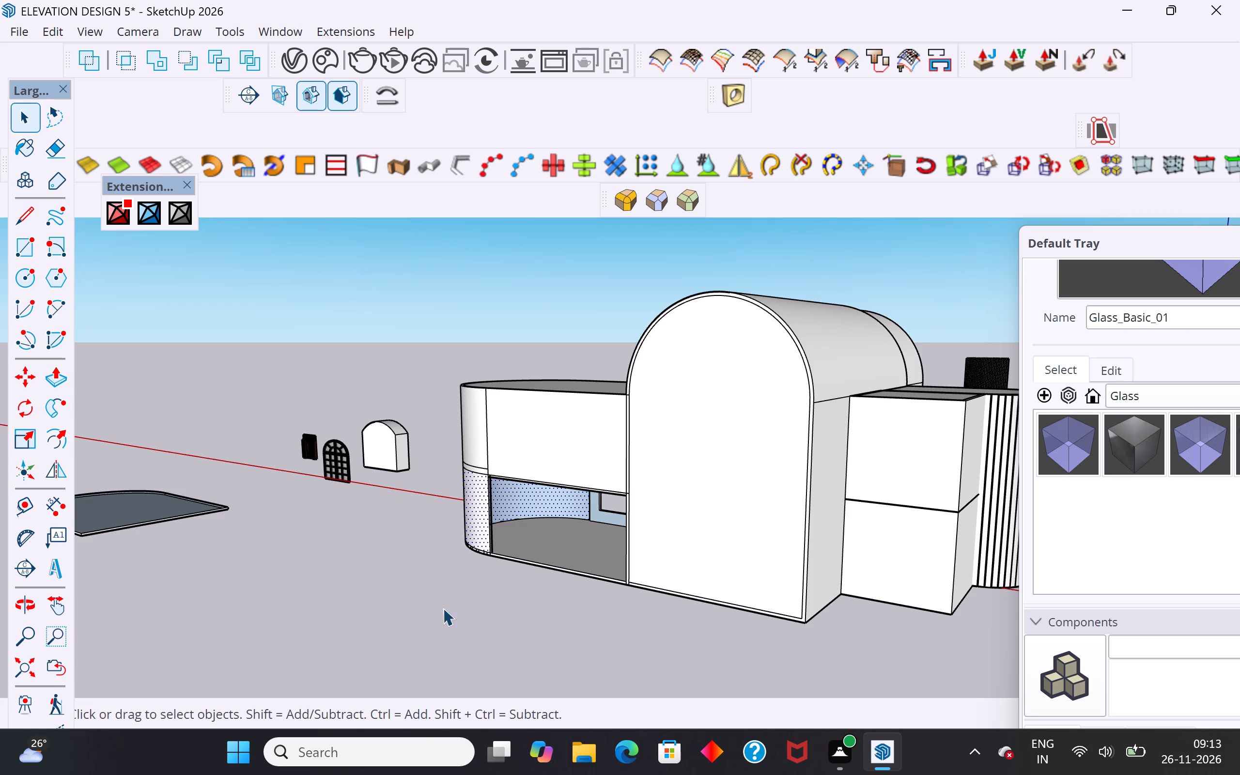
click(443, 608)
Hide the outer and inner faces of the upper floor's flat front wall beside the arched block.
scroll(493, 455, up, 4)
click(586, 435)
right_click(586, 435)
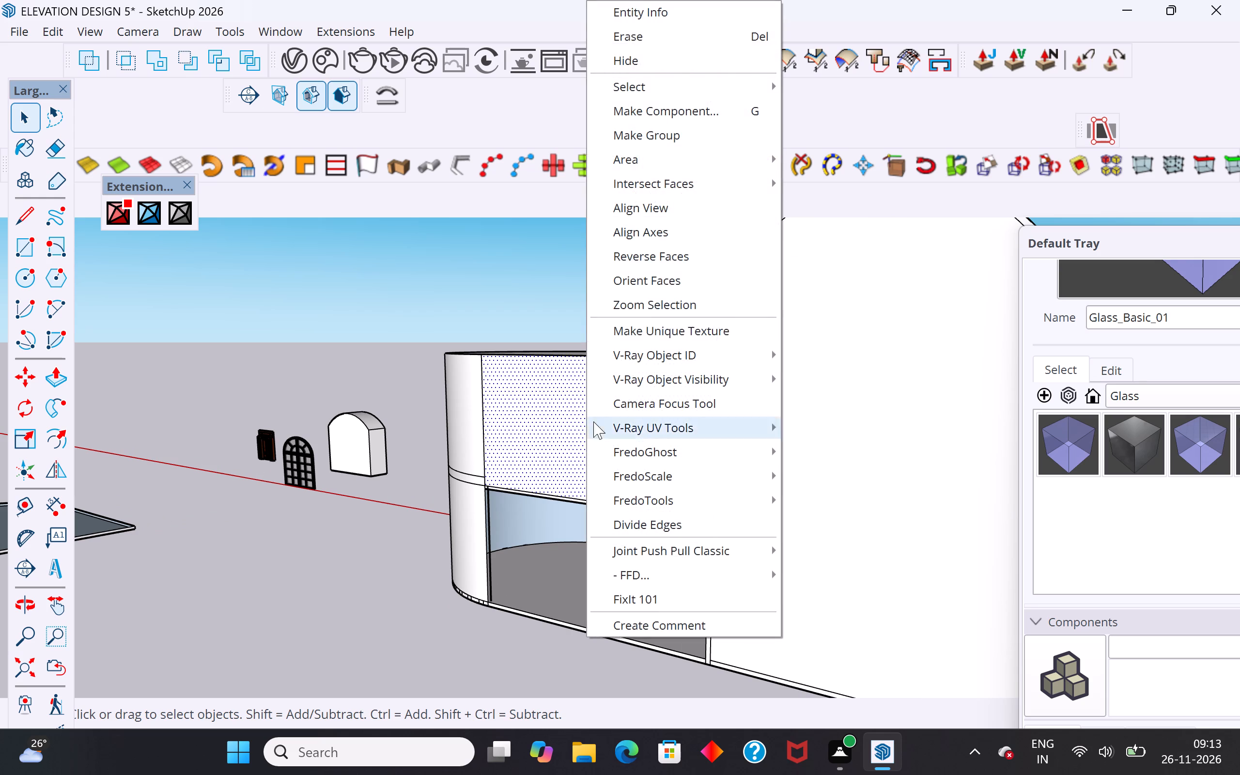
click(670, 59)
click(636, 410)
right_click(636, 410)
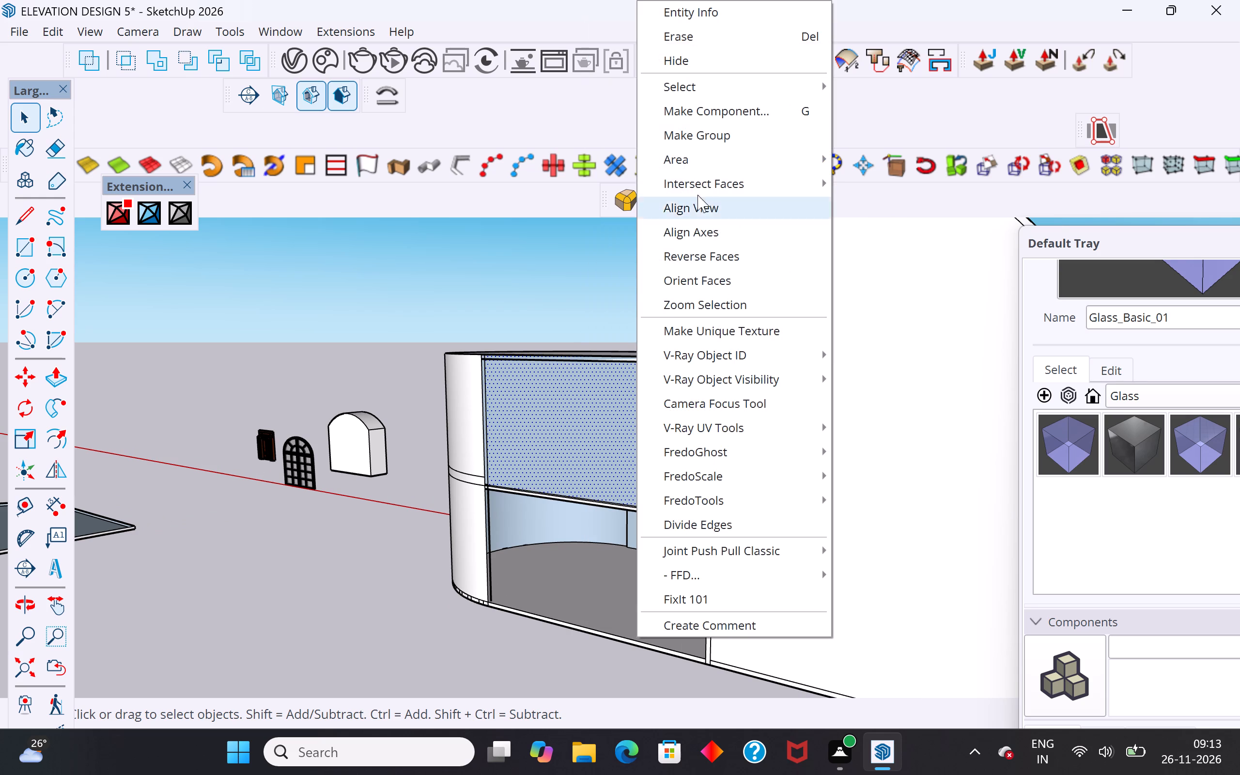
click(704, 62)
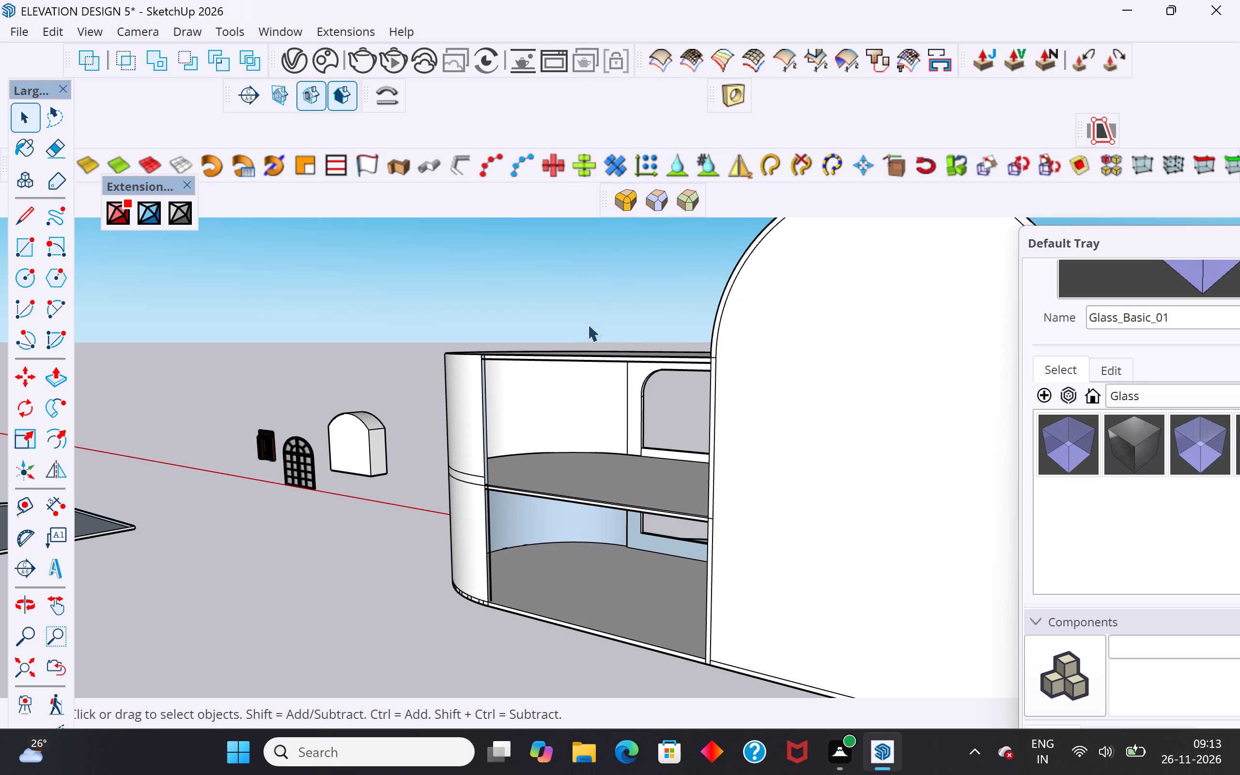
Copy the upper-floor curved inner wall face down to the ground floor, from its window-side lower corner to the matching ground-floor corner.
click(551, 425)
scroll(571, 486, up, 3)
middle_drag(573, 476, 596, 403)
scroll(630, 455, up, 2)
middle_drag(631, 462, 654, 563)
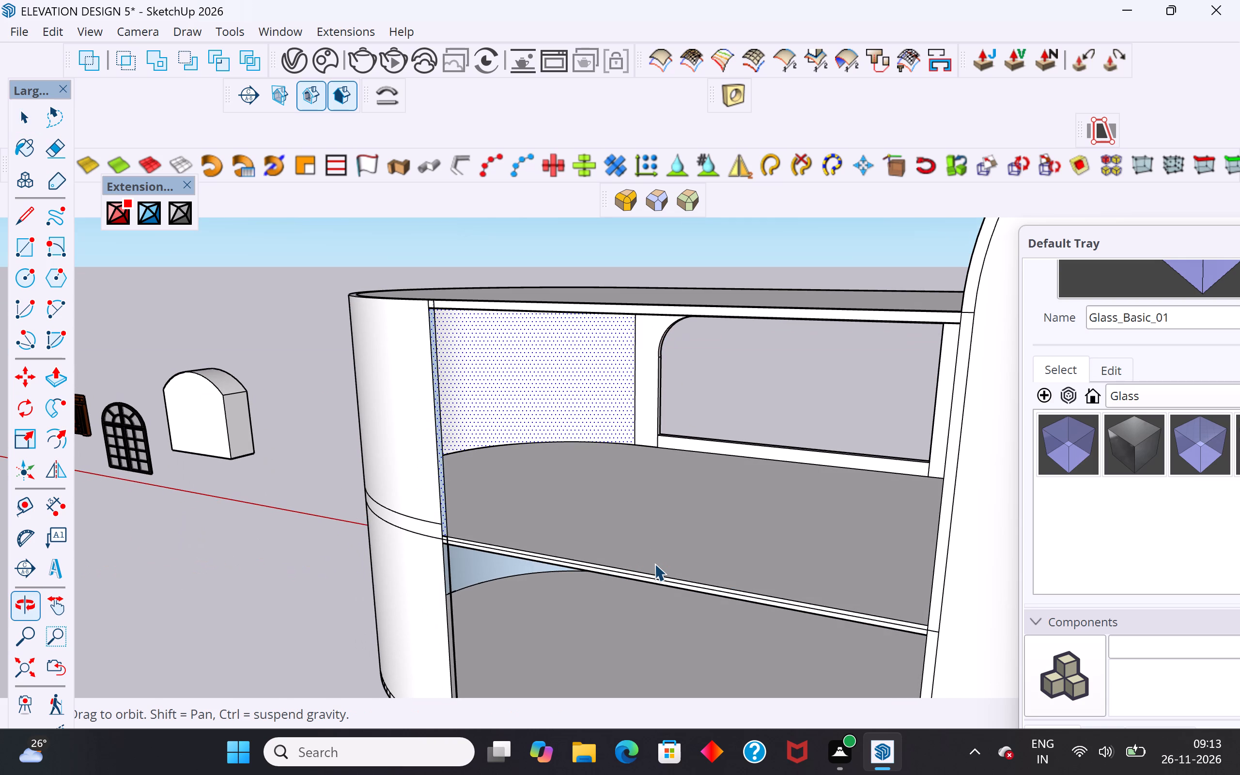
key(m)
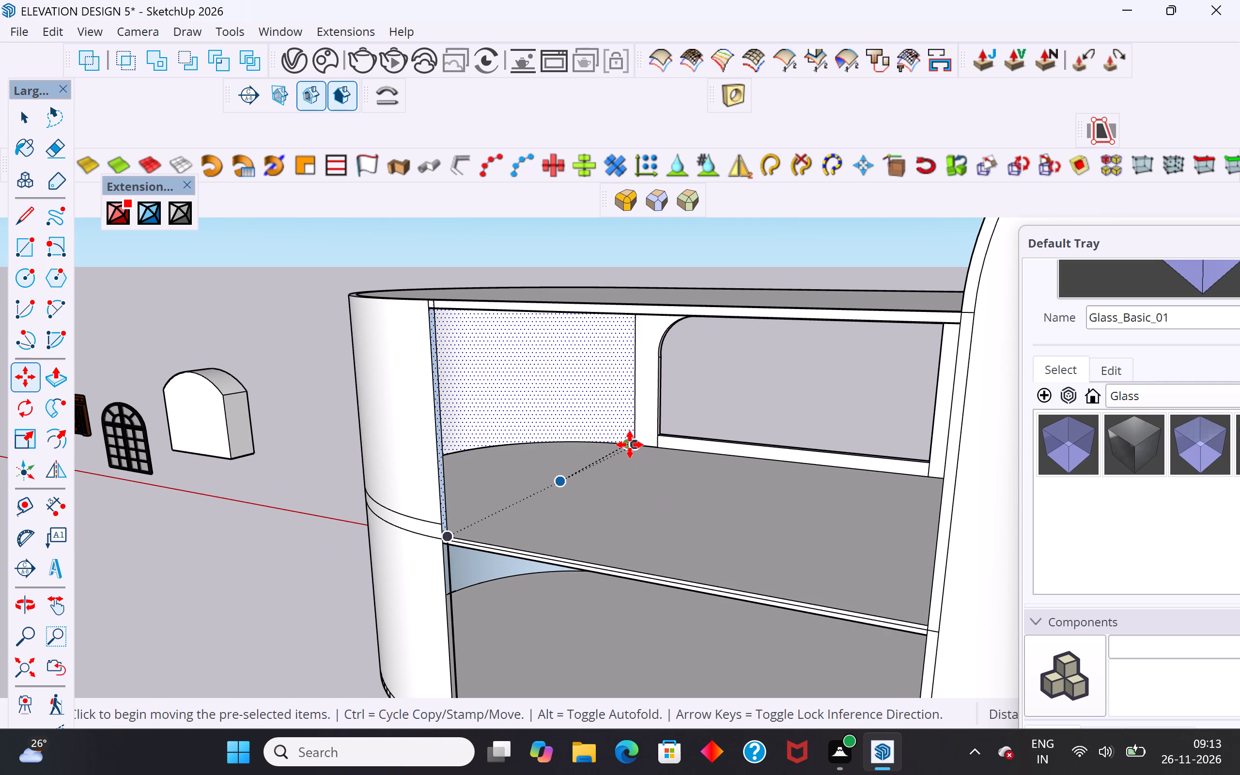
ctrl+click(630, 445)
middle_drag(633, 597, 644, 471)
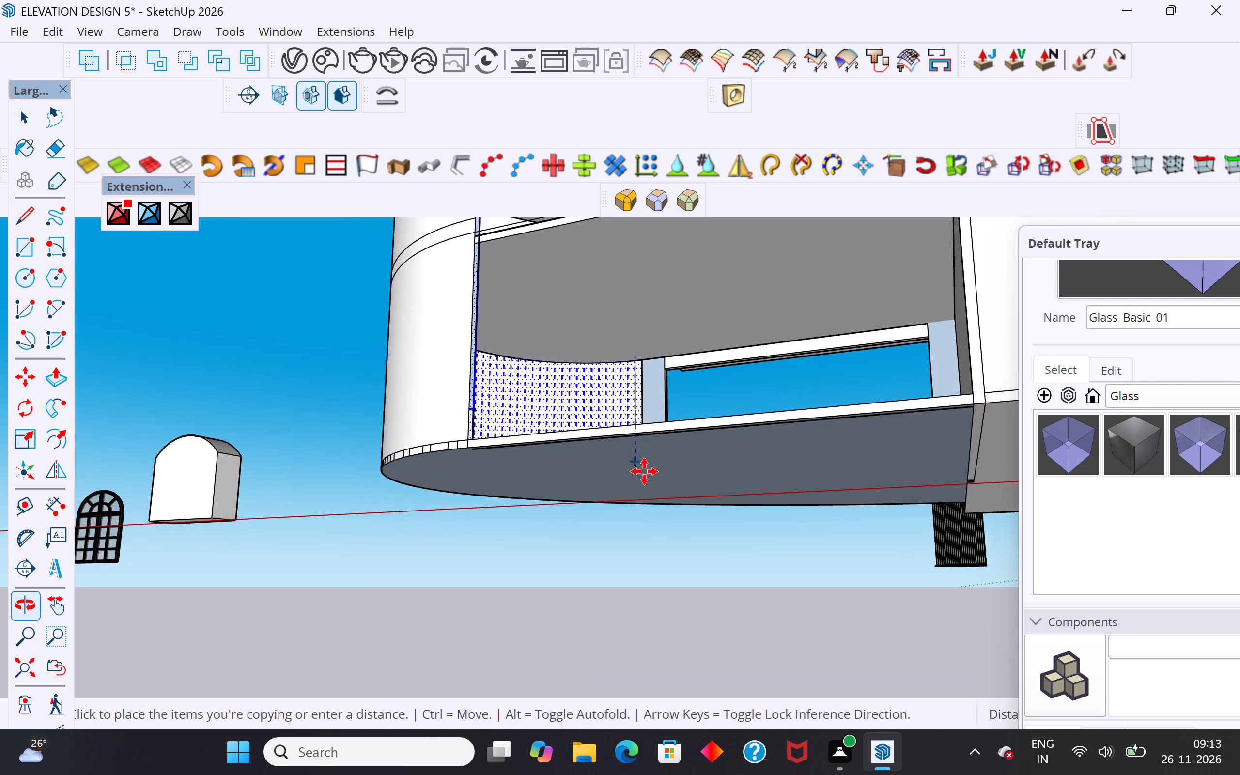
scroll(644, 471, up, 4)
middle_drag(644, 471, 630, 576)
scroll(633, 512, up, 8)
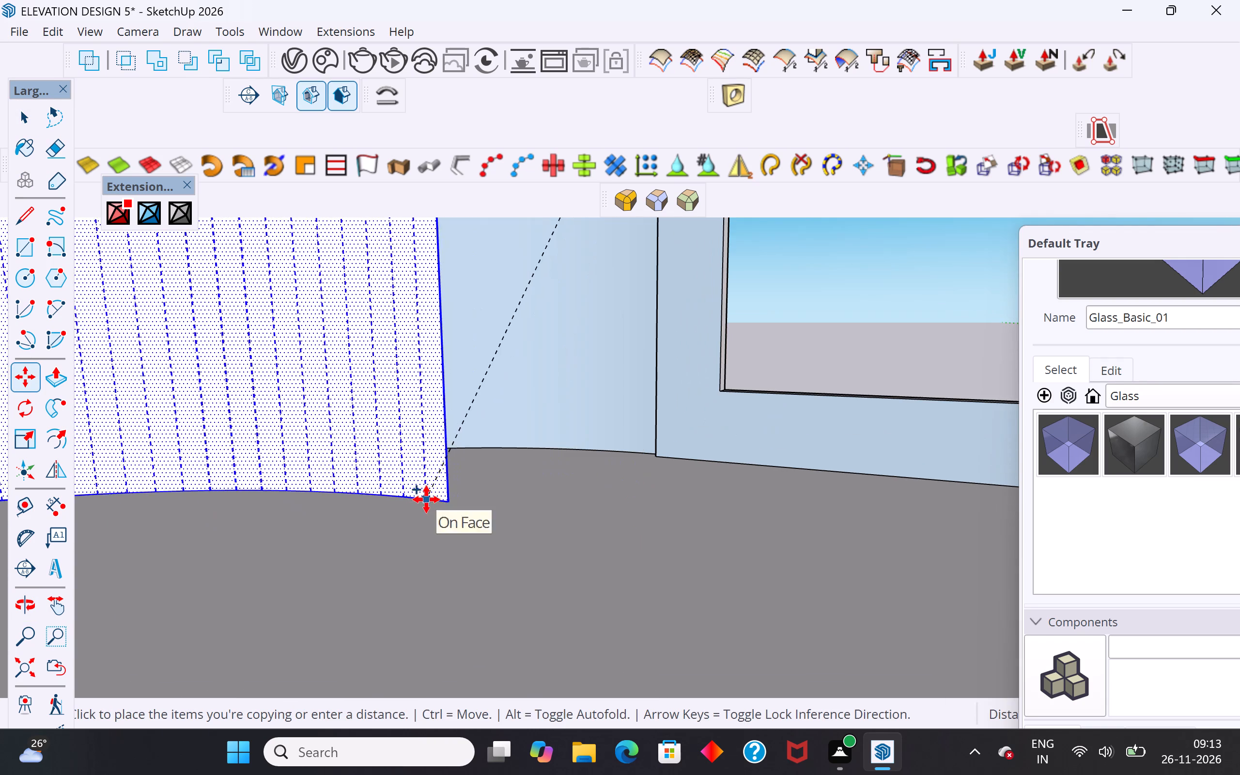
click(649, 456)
Check the copied curved wall's fit at its front end and at its floor corner beside the window wall.
middle_drag(793, 536, 782, 543)
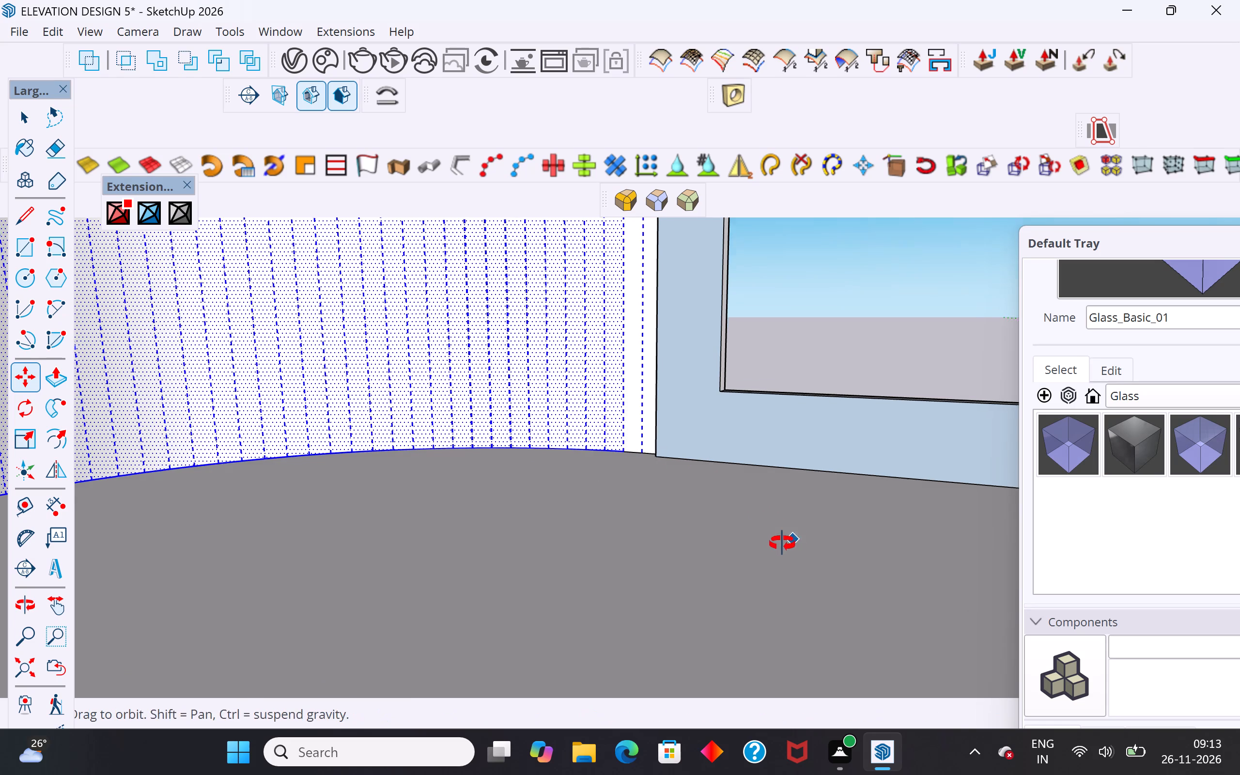
middle_drag(782, 543, 766, 547)
scroll(871, 487, down, 9)
middle_drag(871, 487, 883, 463)
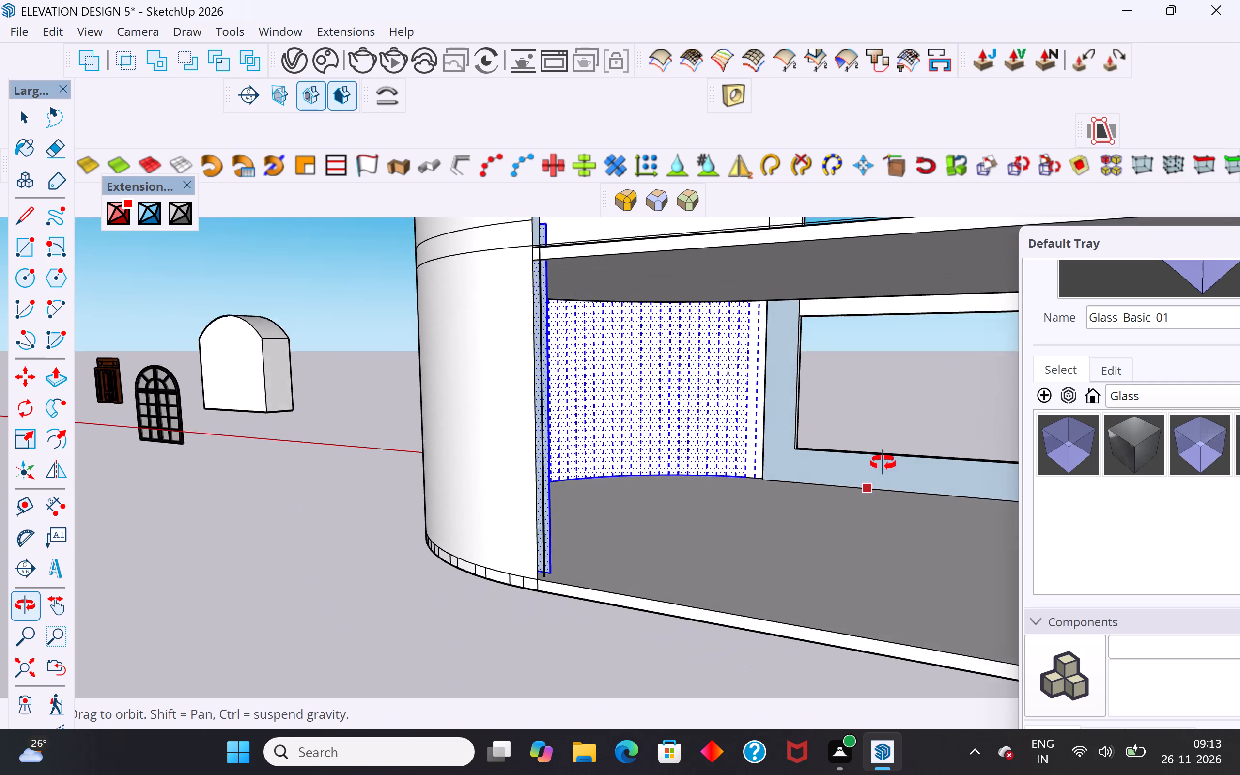
middle_drag(883, 463, 771, 614)
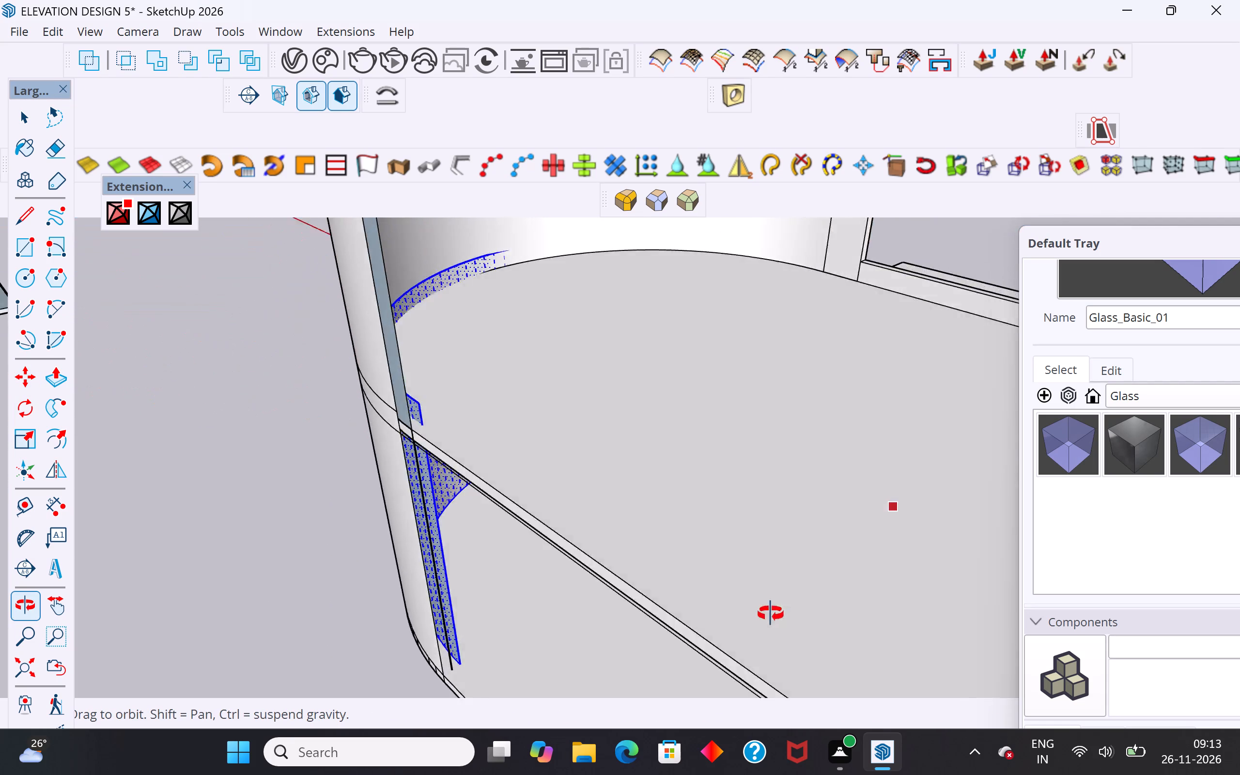
middle_drag(771, 614, 760, 441)
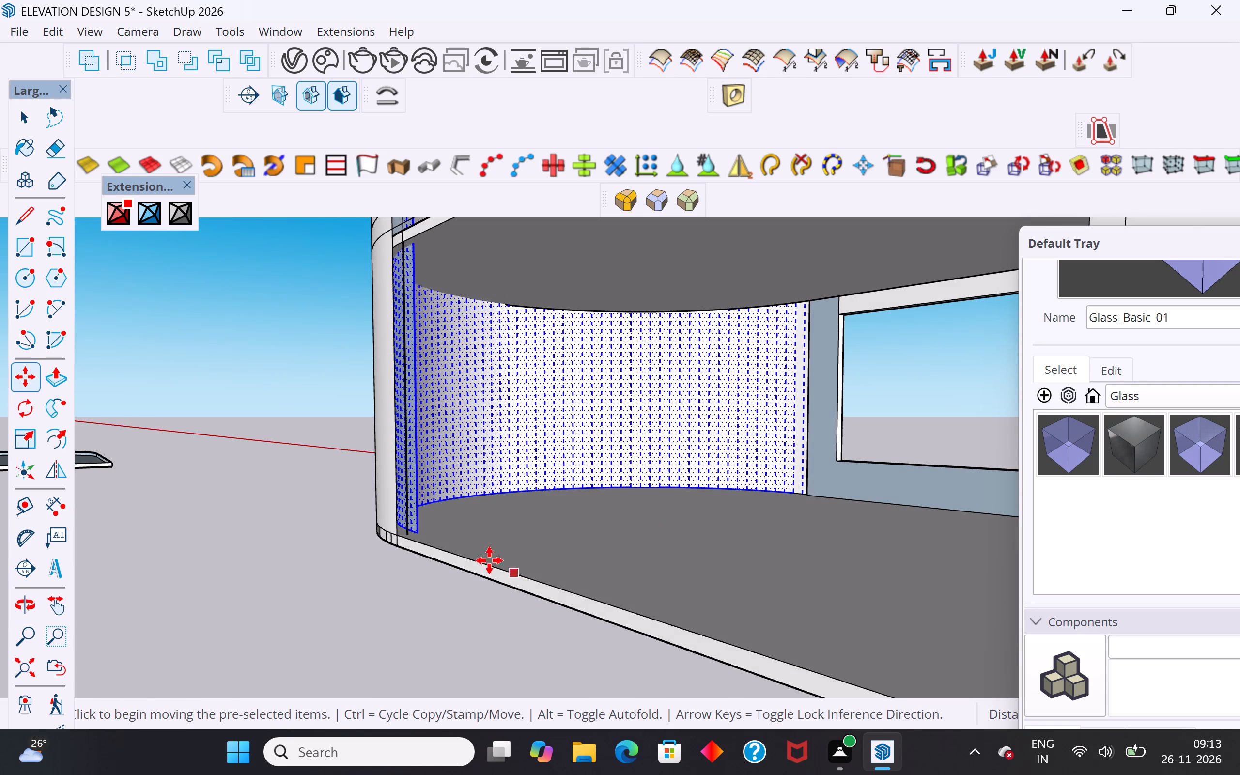
scroll(471, 547, up, 1)
scroll(418, 529, up, 1)
scroll(868, 484, up, 12)
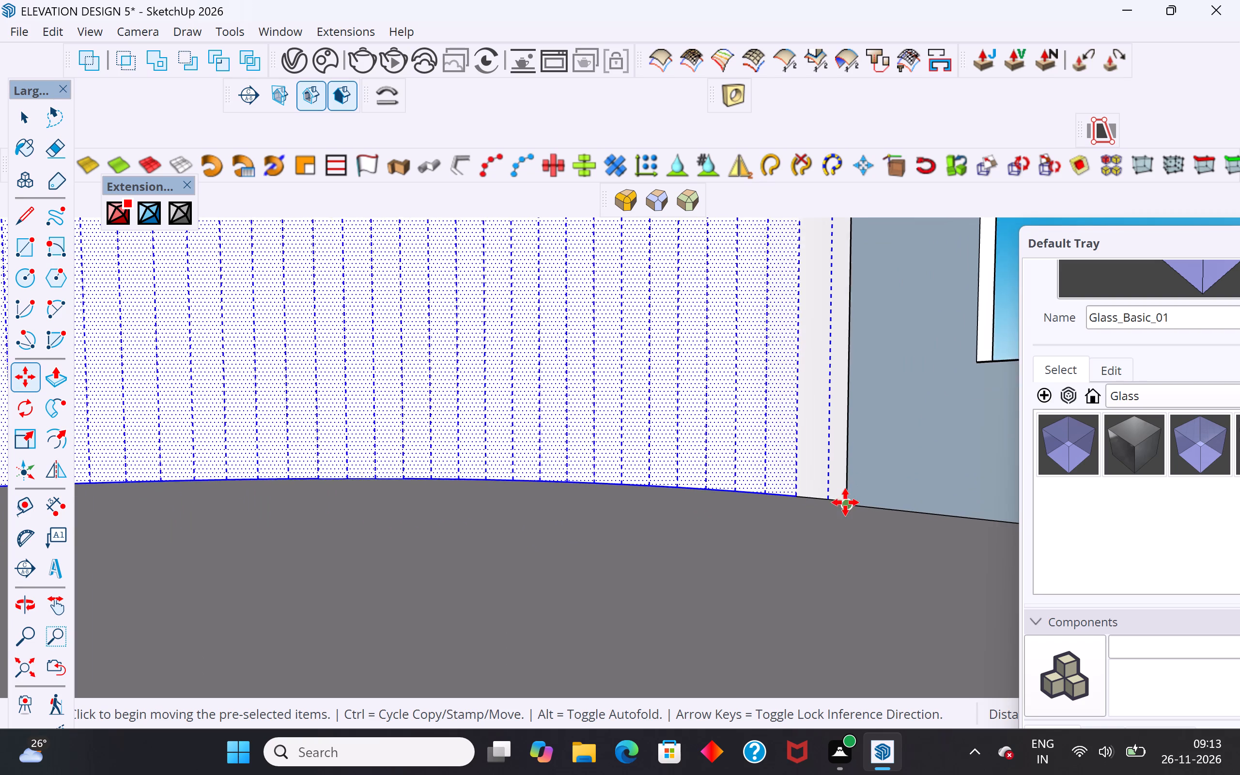
scroll(845, 502, up, 4)
middle_drag(848, 515, 1023, 730)
scroll(905, 546, up, 3)
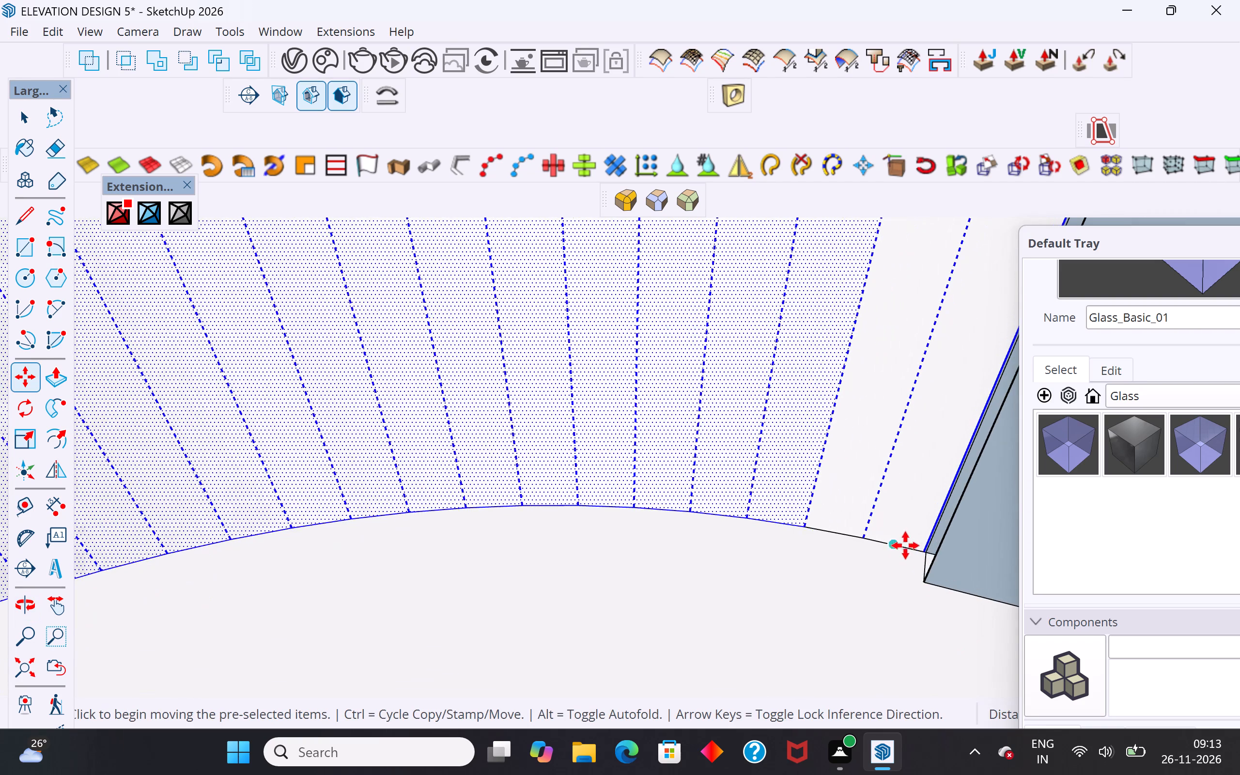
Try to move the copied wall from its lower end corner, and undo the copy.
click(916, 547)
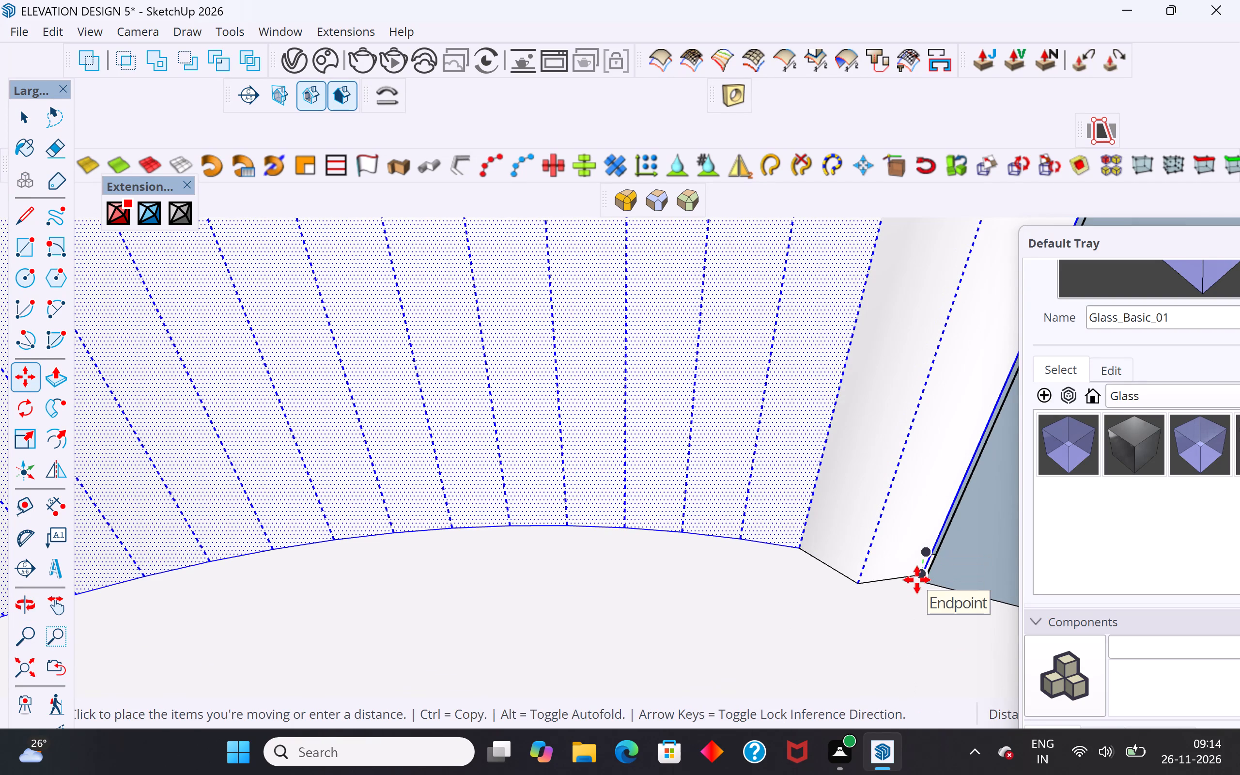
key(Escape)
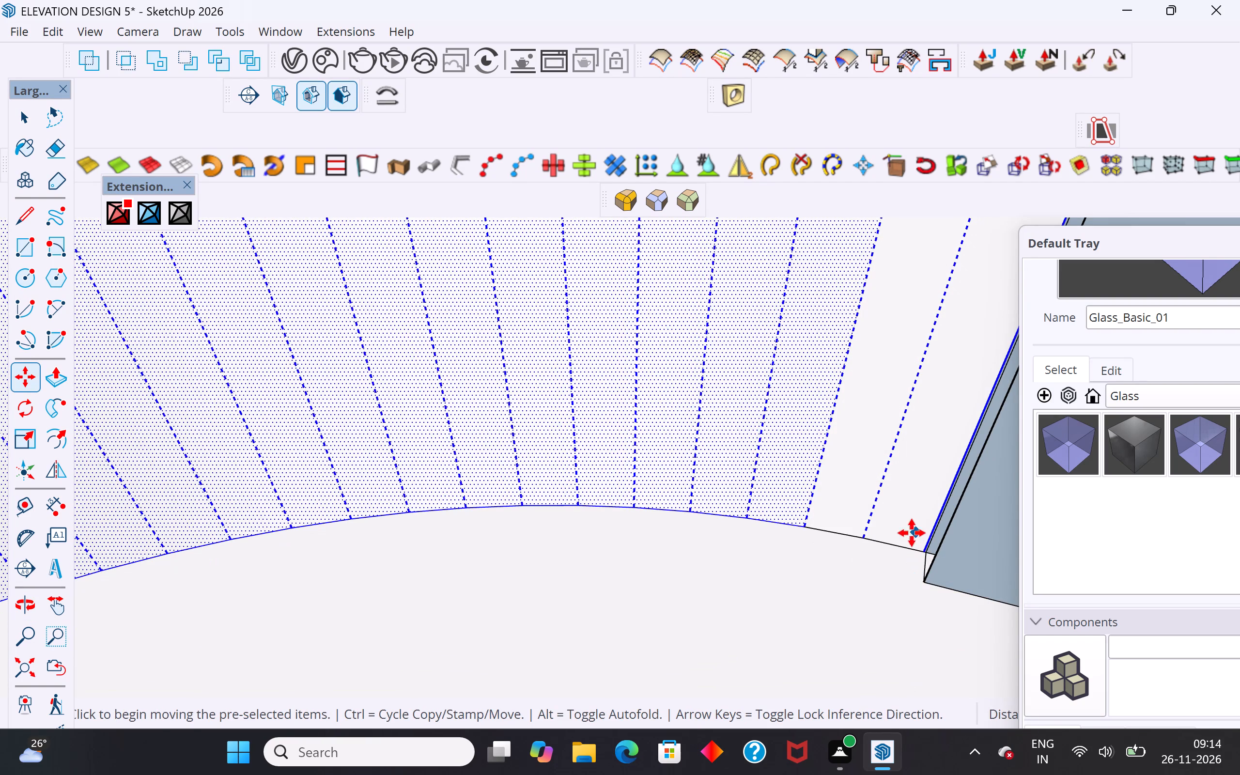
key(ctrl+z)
Examine the ground-floor curved wall's junction with the window wall and its front end below the upper floor.
scroll(769, 656, down, 7)
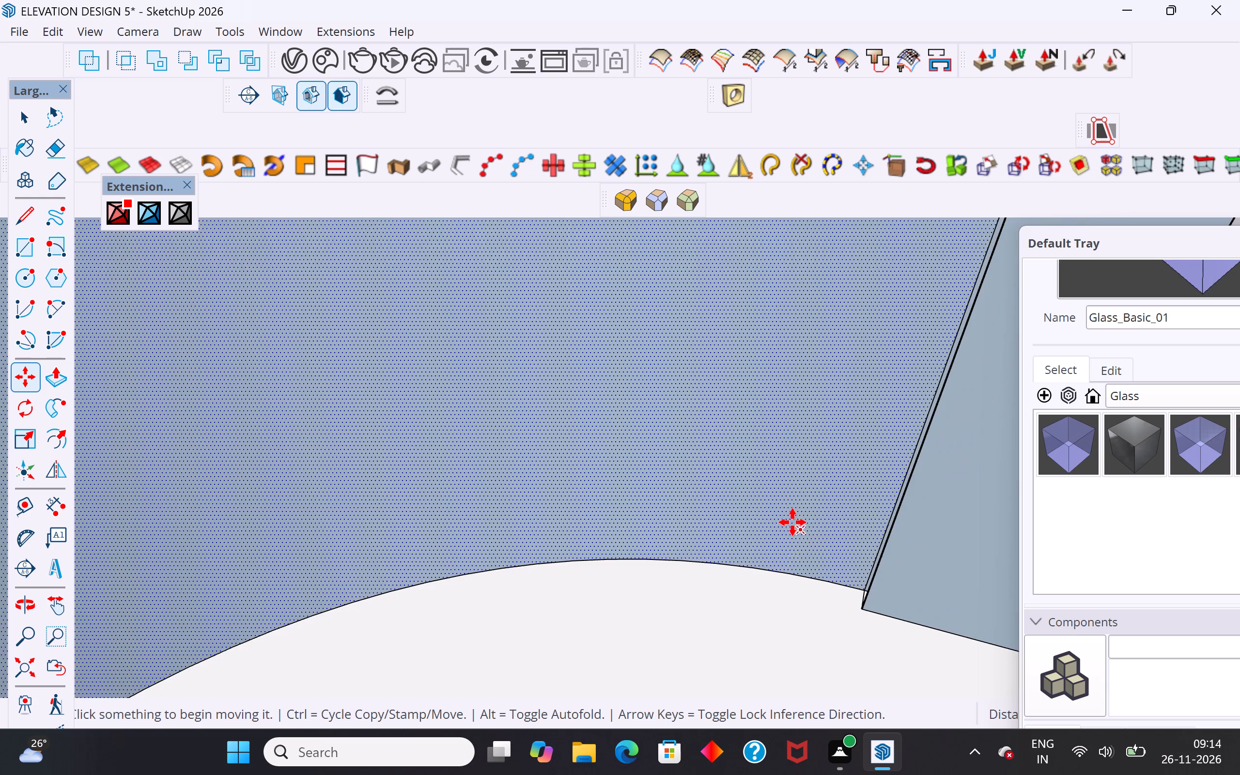
scroll(792, 522, down, 4)
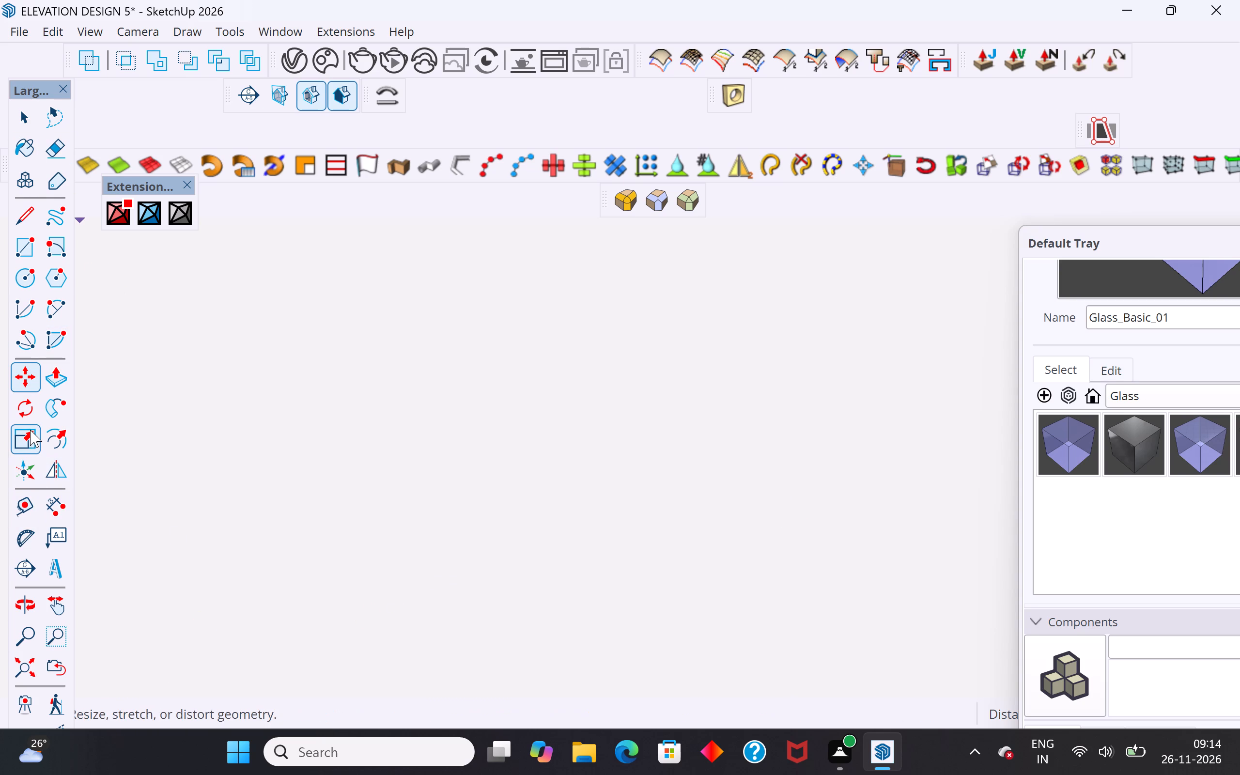
click(29, 666)
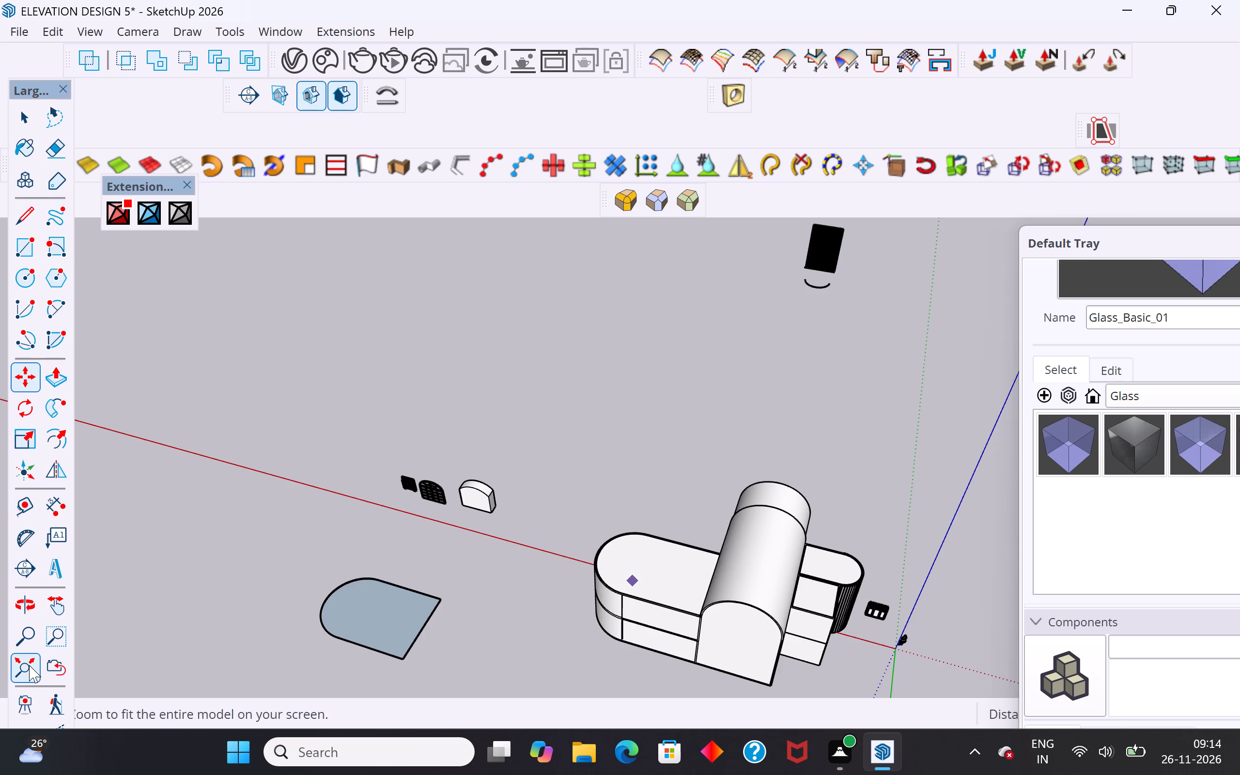
click(19, 120)
click(147, 530)
scroll(506, 496, down, 6)
middle_drag(624, 689, 663, 388)
scroll(623, 445, up, 20)
middle_drag(569, 598, 566, 600)
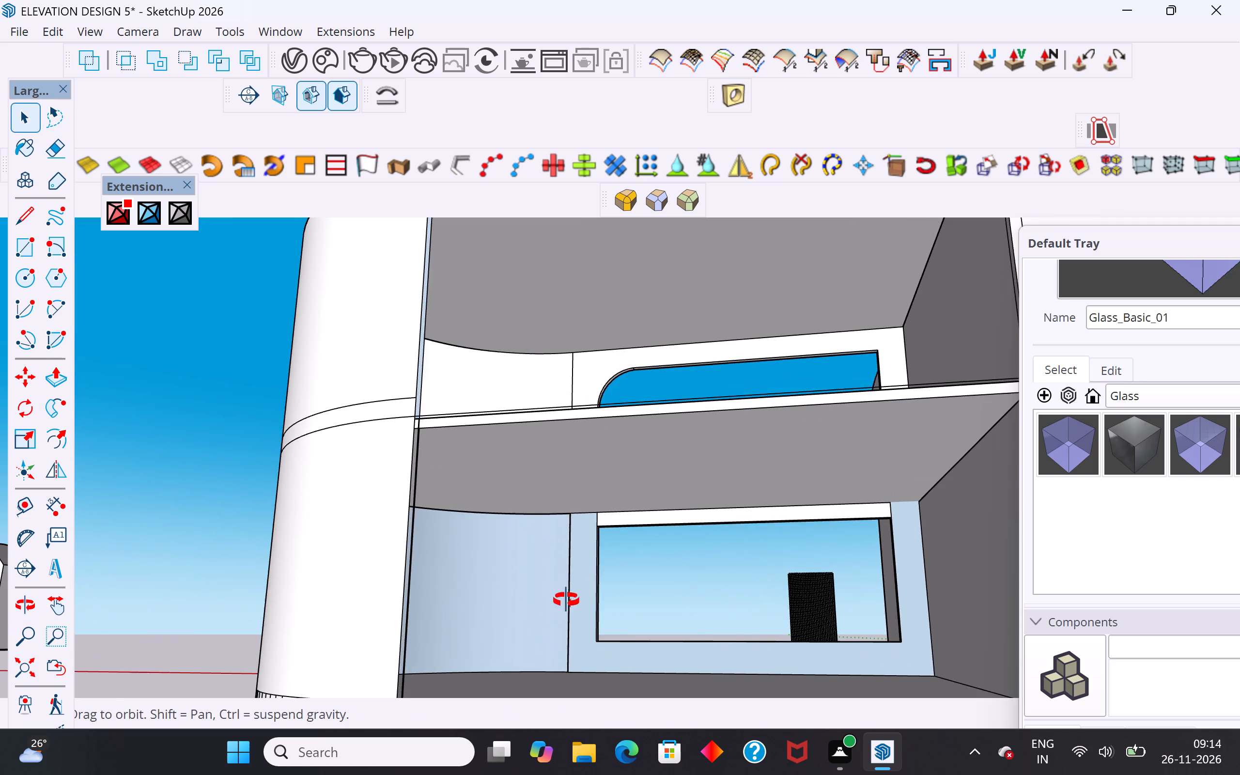
middle_drag(566, 600, 387, 608)
scroll(234, 595, up, 3)
middle_drag(584, 560, 641, 629)
scroll(641, 631, up, 8)
middle_drag(635, 640, 956, 635)
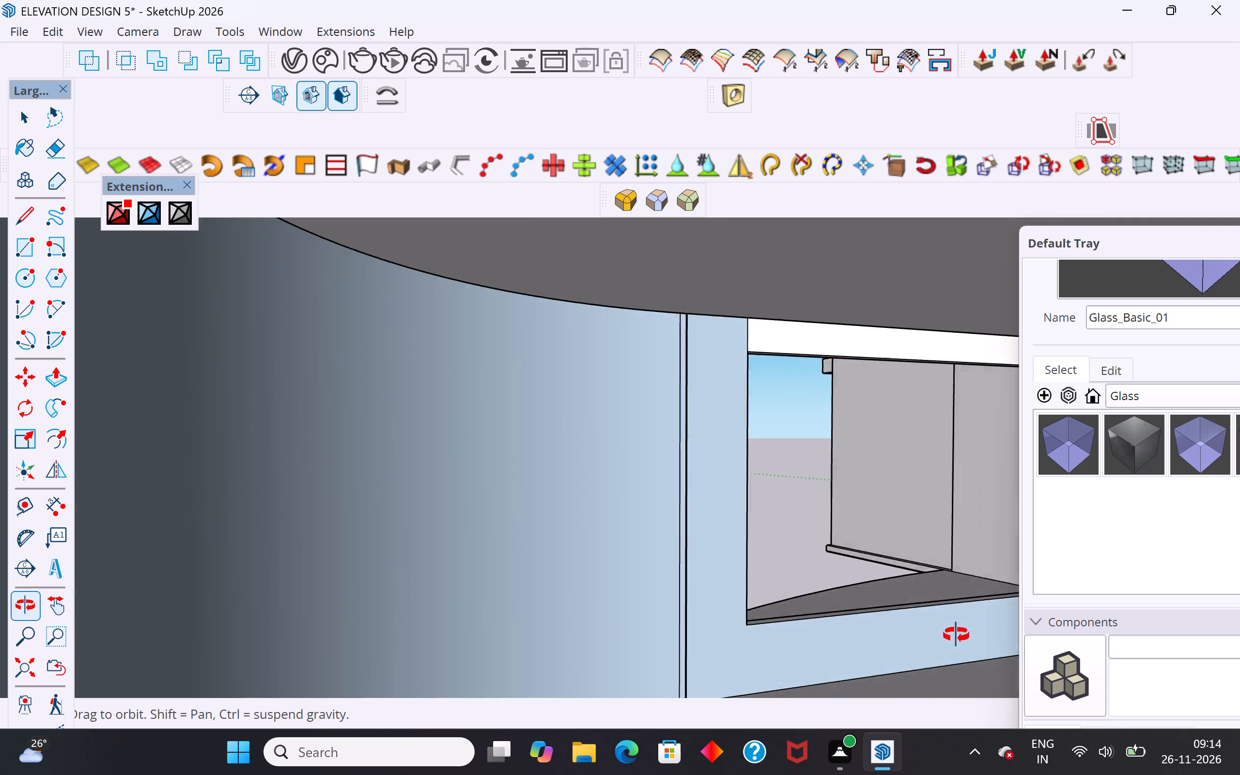
middle_drag(956, 635, 793, 653)
scroll(680, 471, up, 2)
middle_drag(691, 412, 902, 426)
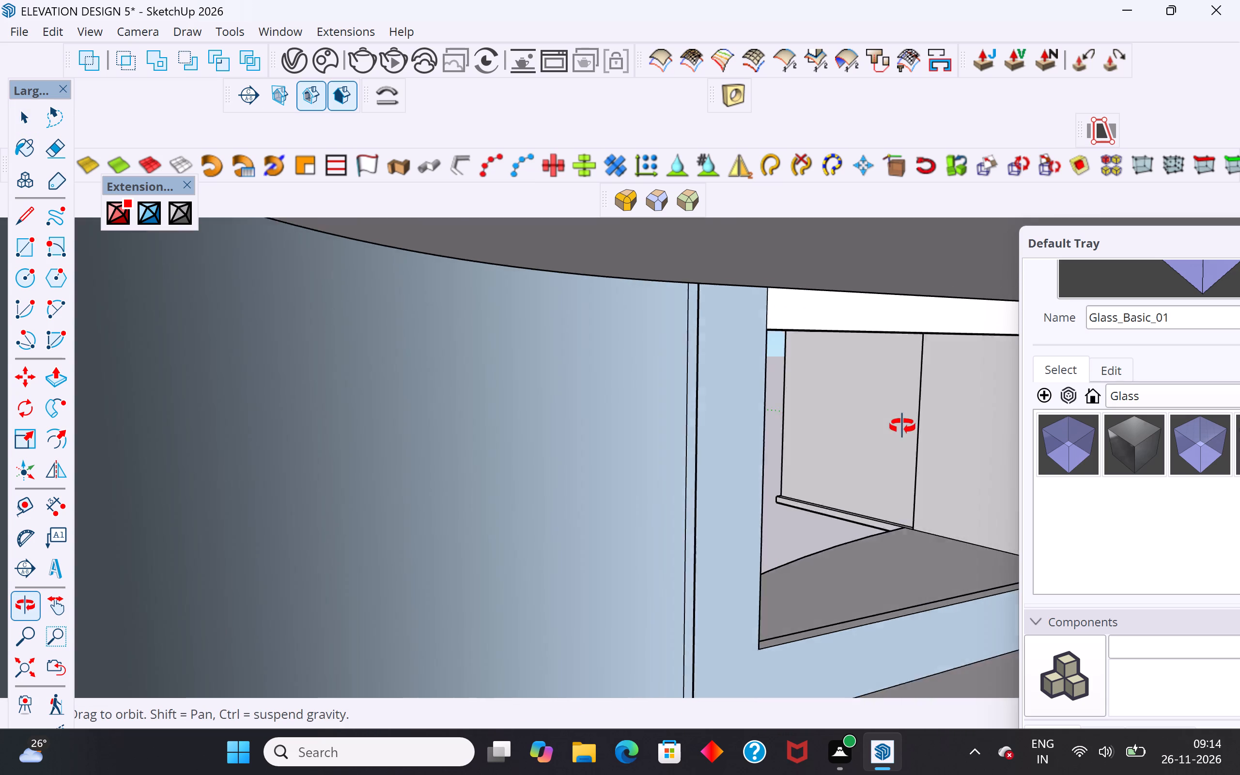
middle_drag(902, 426, 681, 434)
scroll(678, 431, down, 11)
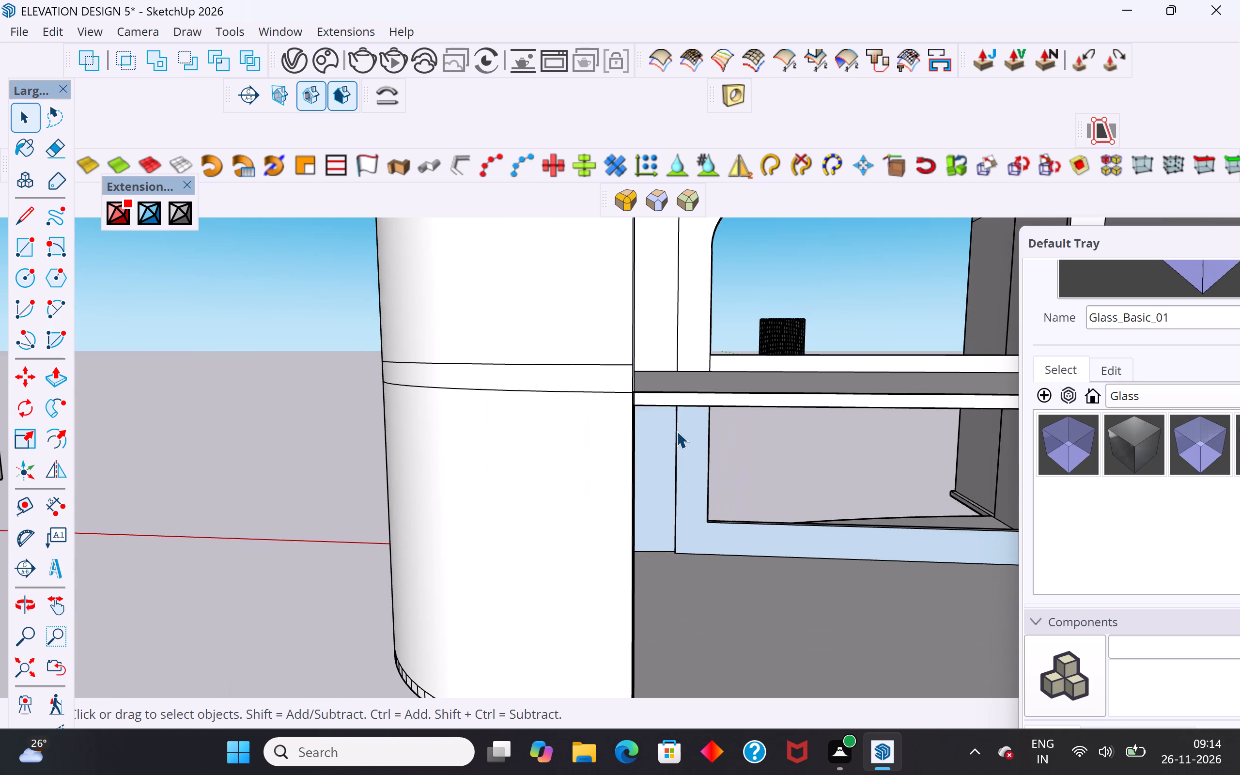
middle_drag(733, 510, 457, 504)
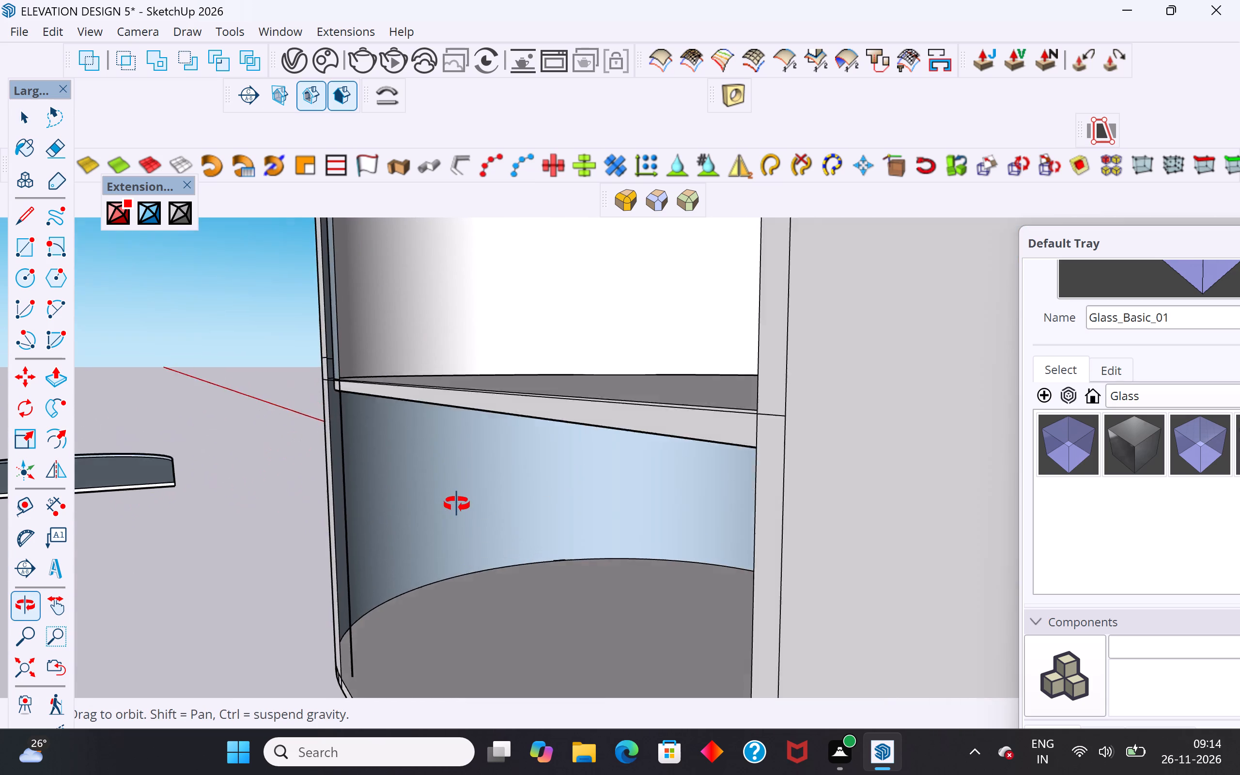
middle_drag(457, 504, 523, 583)
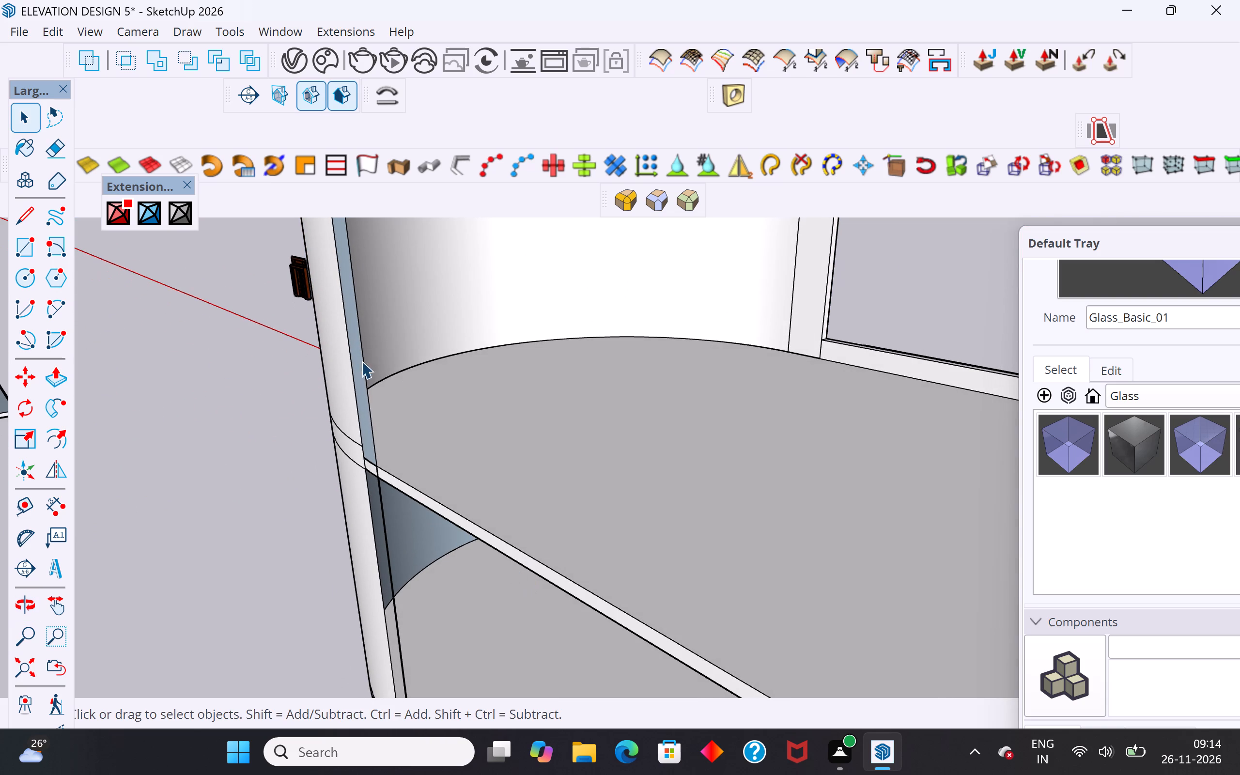
Copy the upper-floor curved inner wall face down to the ground floor, from its front lower corner to the ground-floor front corner.
click(580, 297)
scroll(360, 479, up, 1)
scroll(559, 271, down, 1)
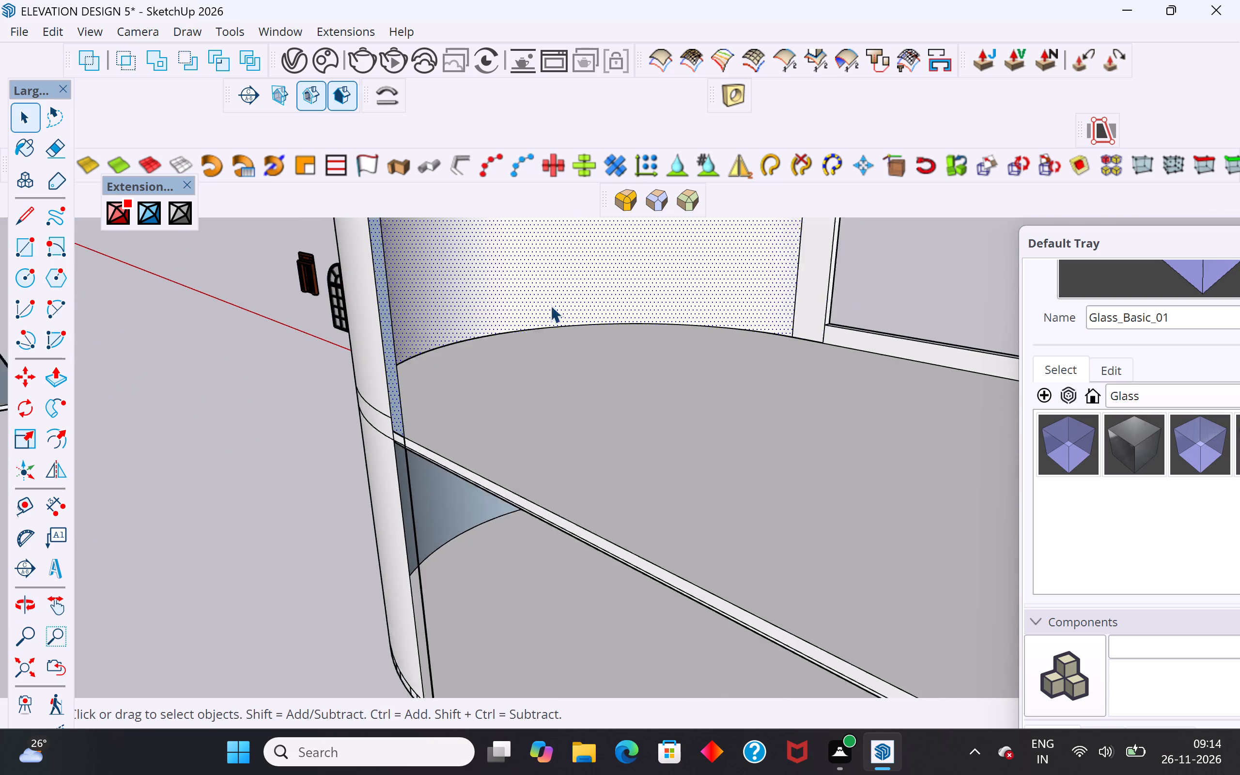
scroll(550, 305, down, 1)
middle_drag(572, 379, 579, 357)
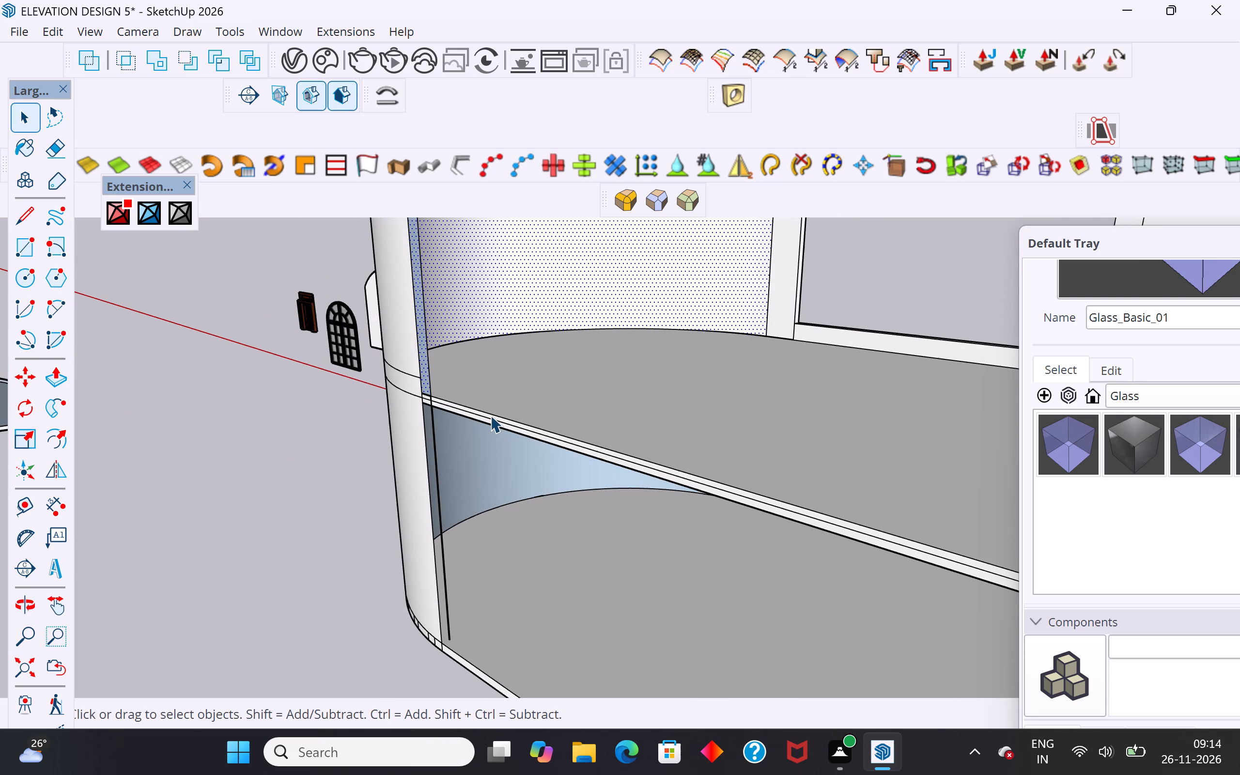
key(m)
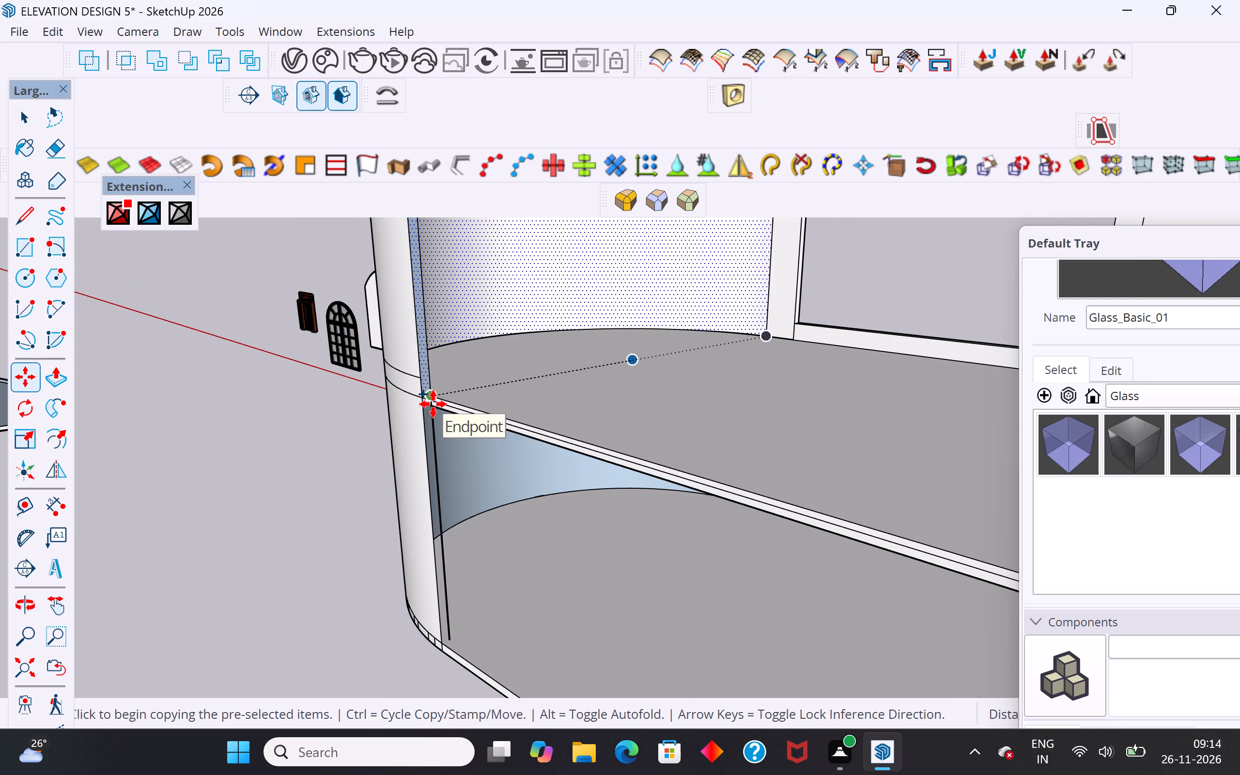
click(433, 404)
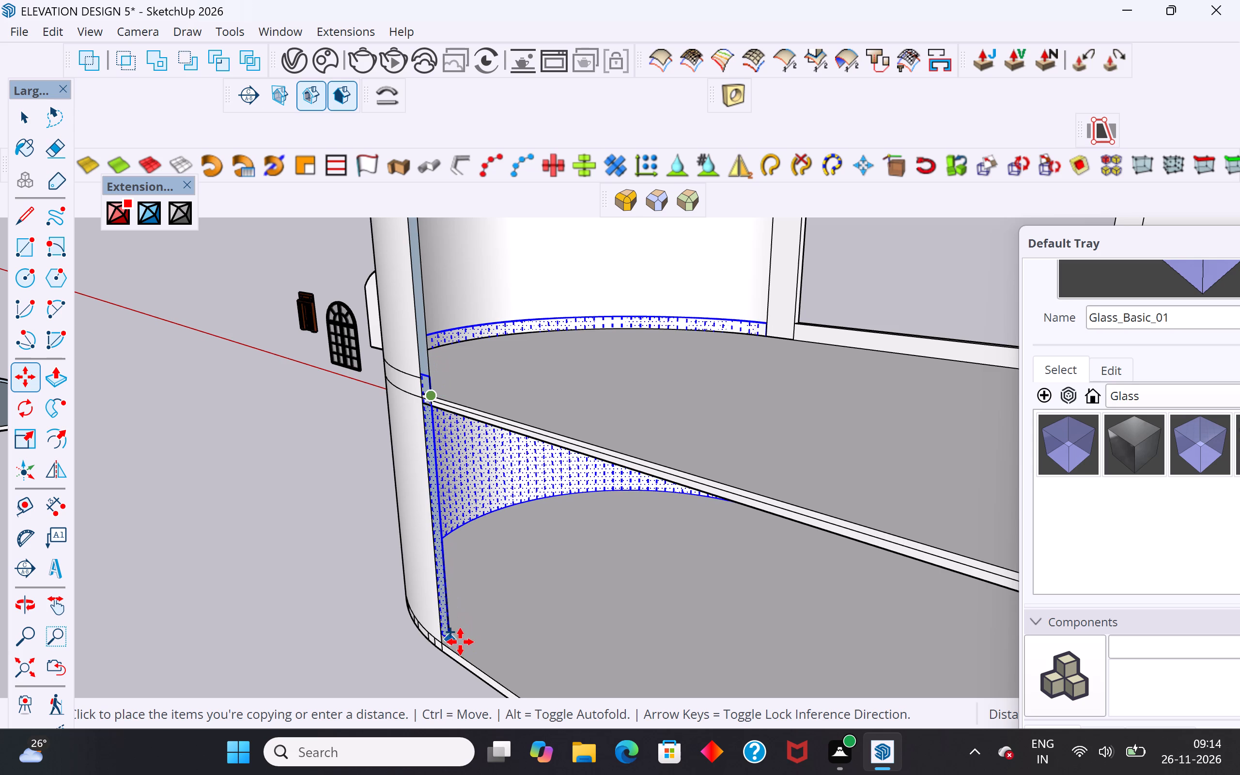
middle_drag(456, 642, 466, 582)
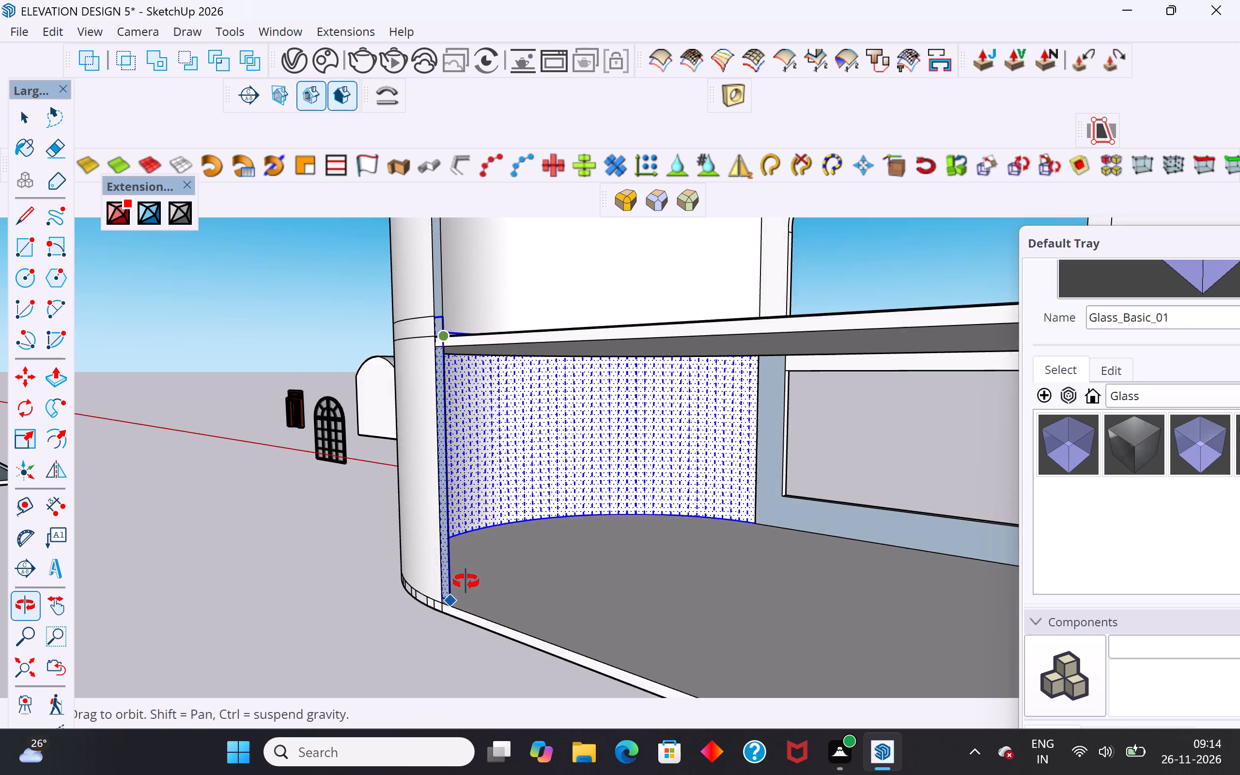
middle_drag(466, 582, 473, 542)
scroll(473, 543, up, 3)
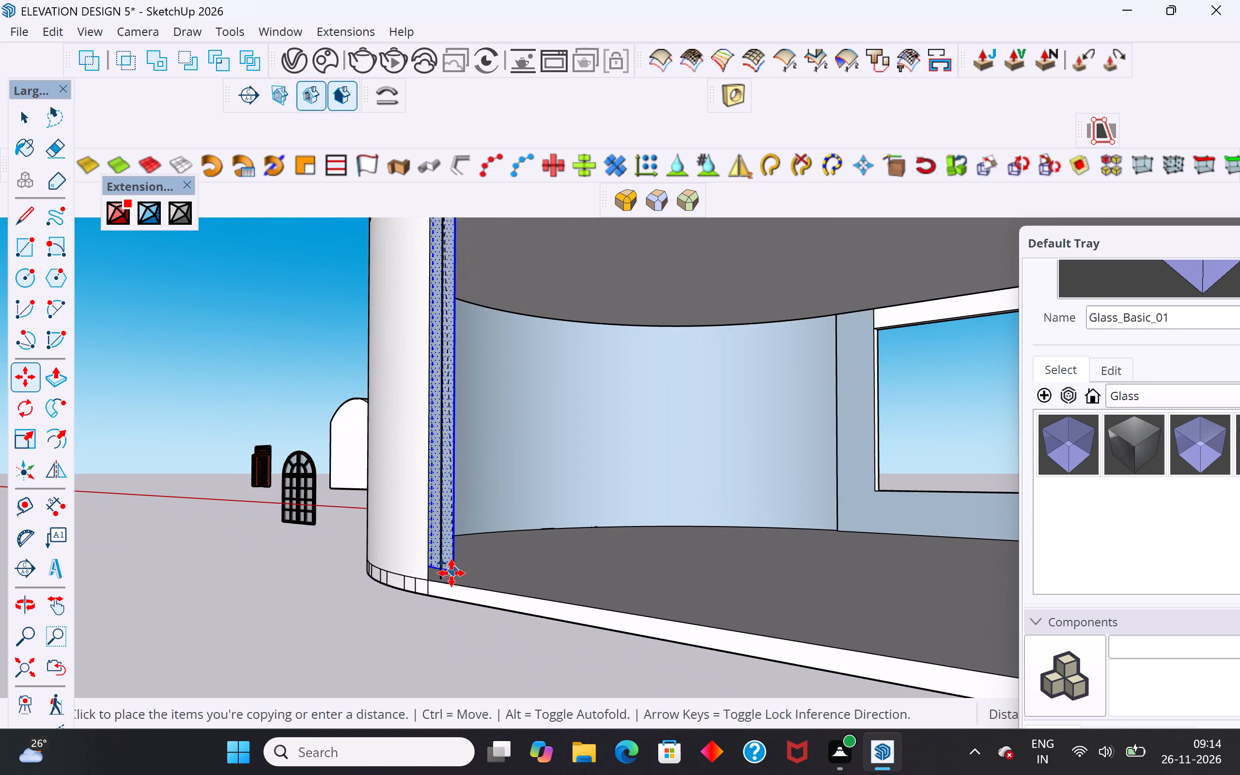
scroll(441, 587, up, 10)
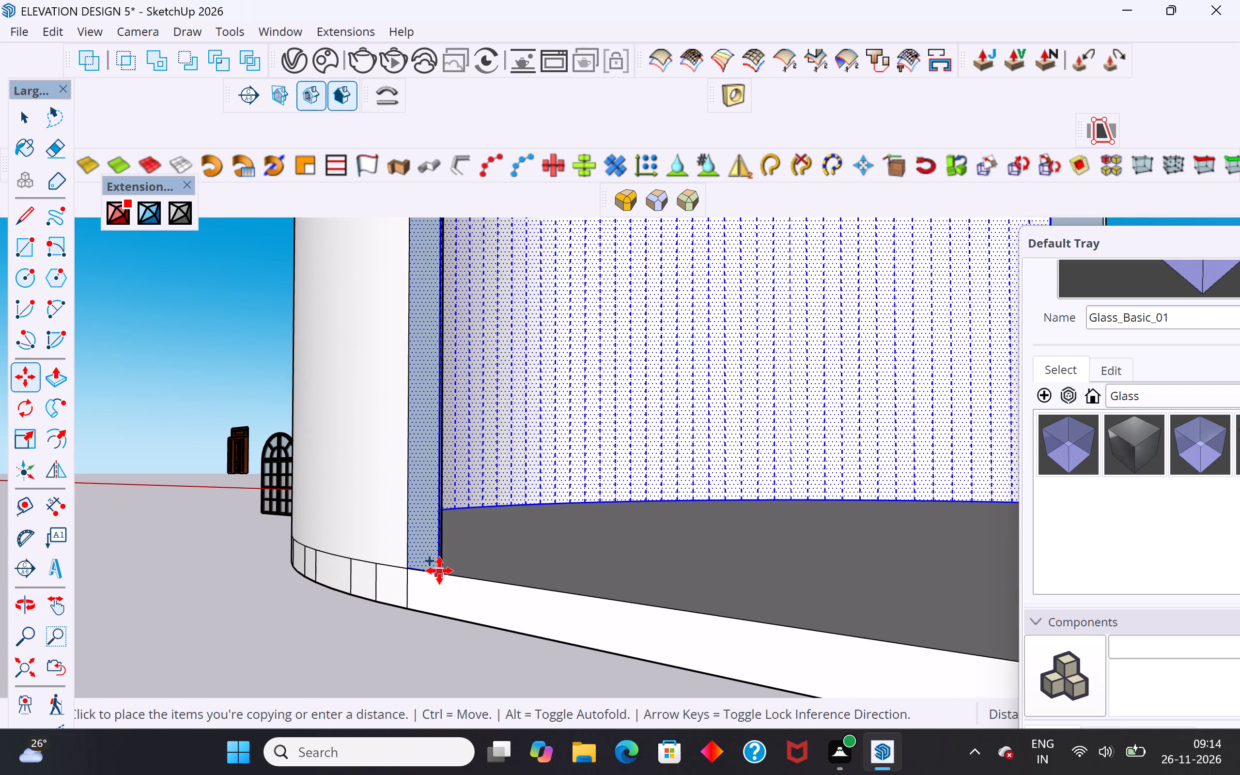
middle_drag(448, 558, 447, 595)
scroll(447, 595, up, 10)
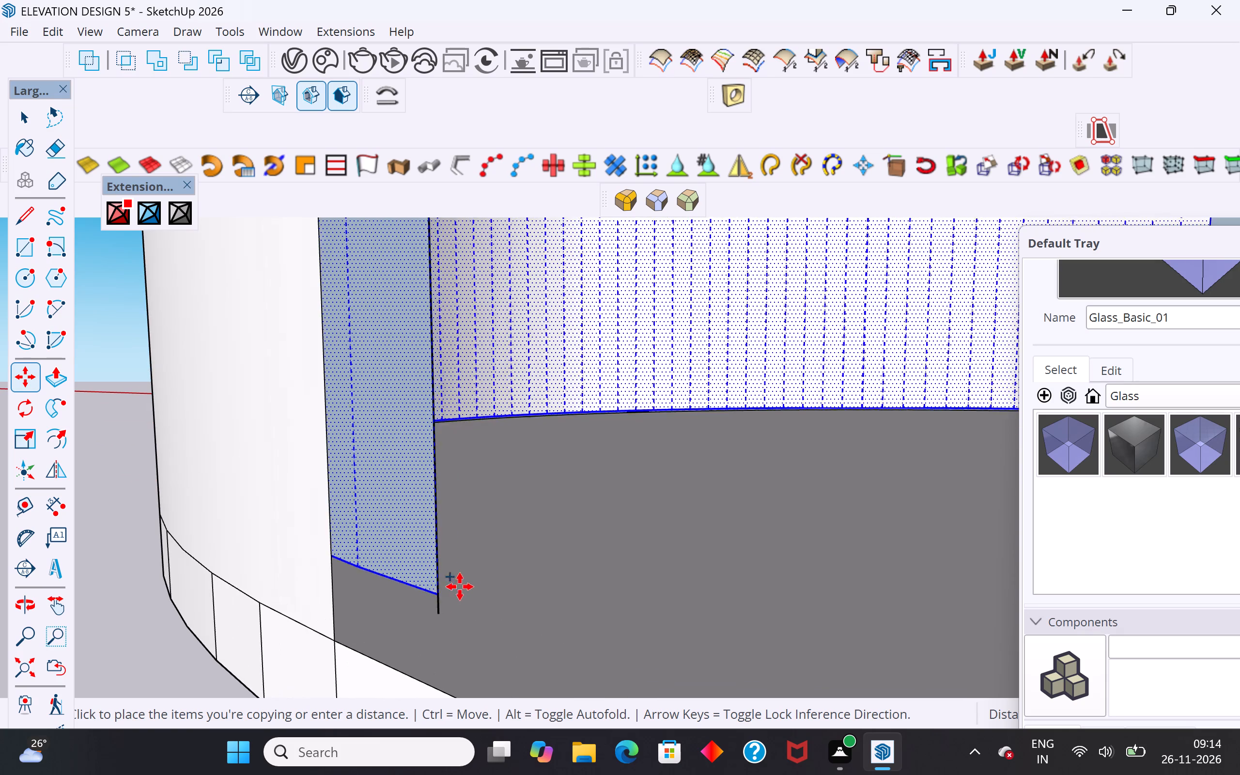
click(442, 606)
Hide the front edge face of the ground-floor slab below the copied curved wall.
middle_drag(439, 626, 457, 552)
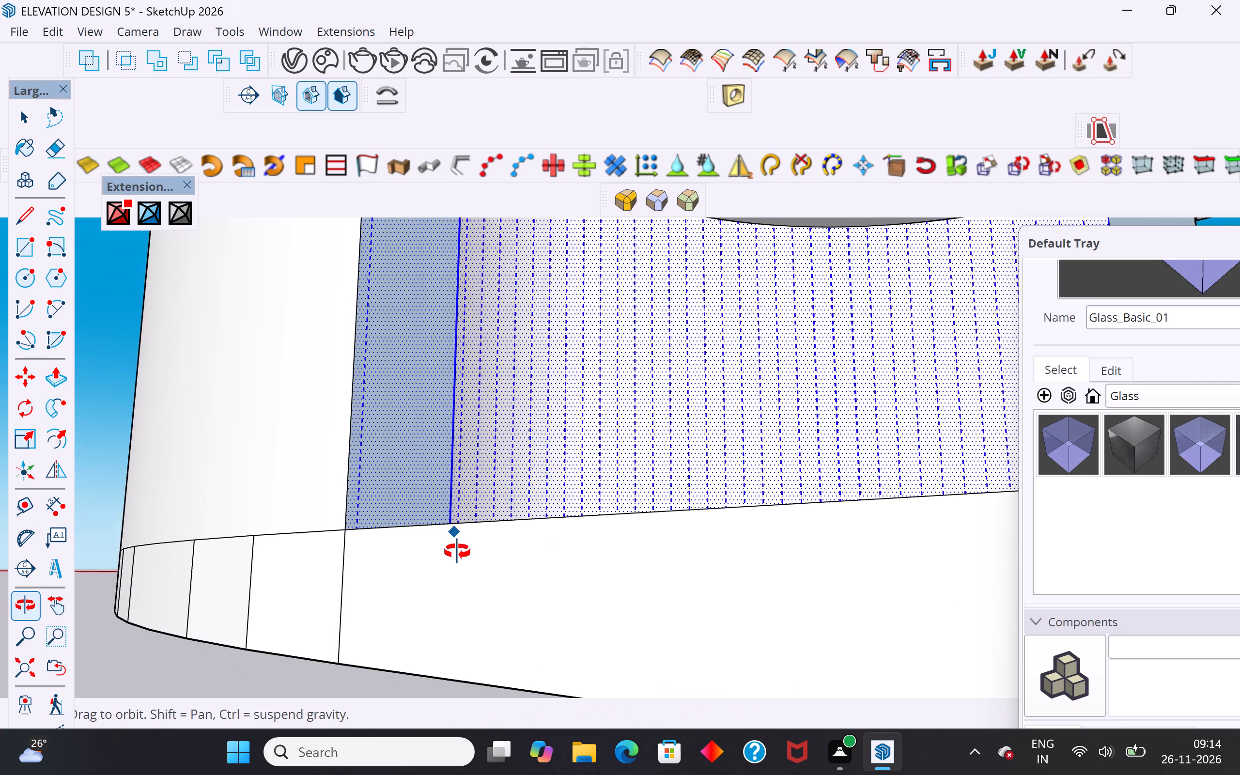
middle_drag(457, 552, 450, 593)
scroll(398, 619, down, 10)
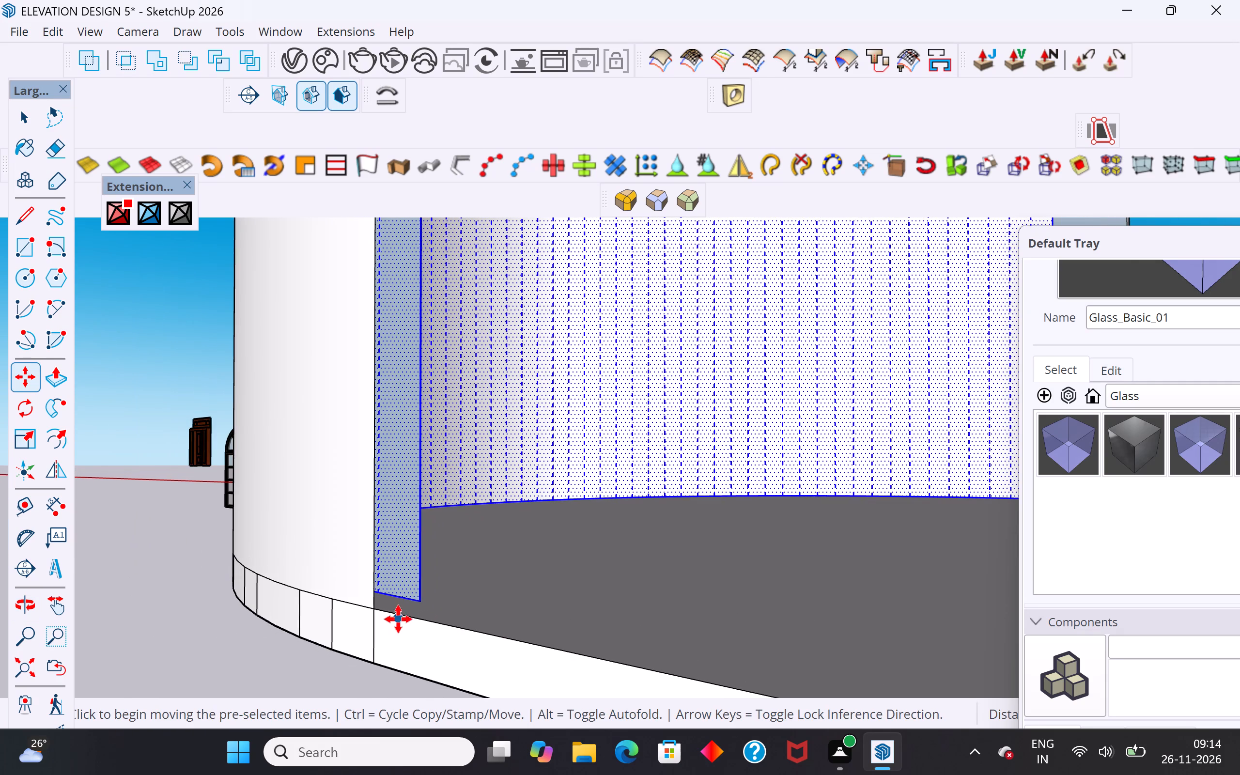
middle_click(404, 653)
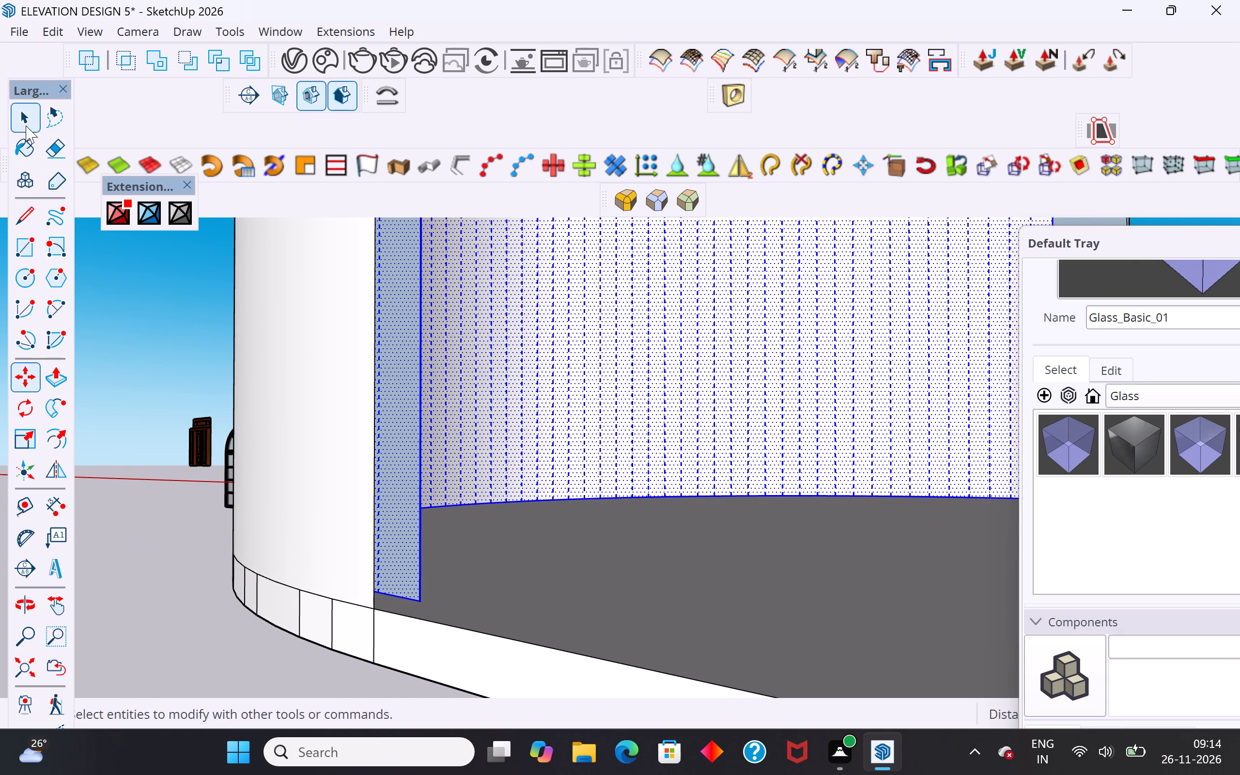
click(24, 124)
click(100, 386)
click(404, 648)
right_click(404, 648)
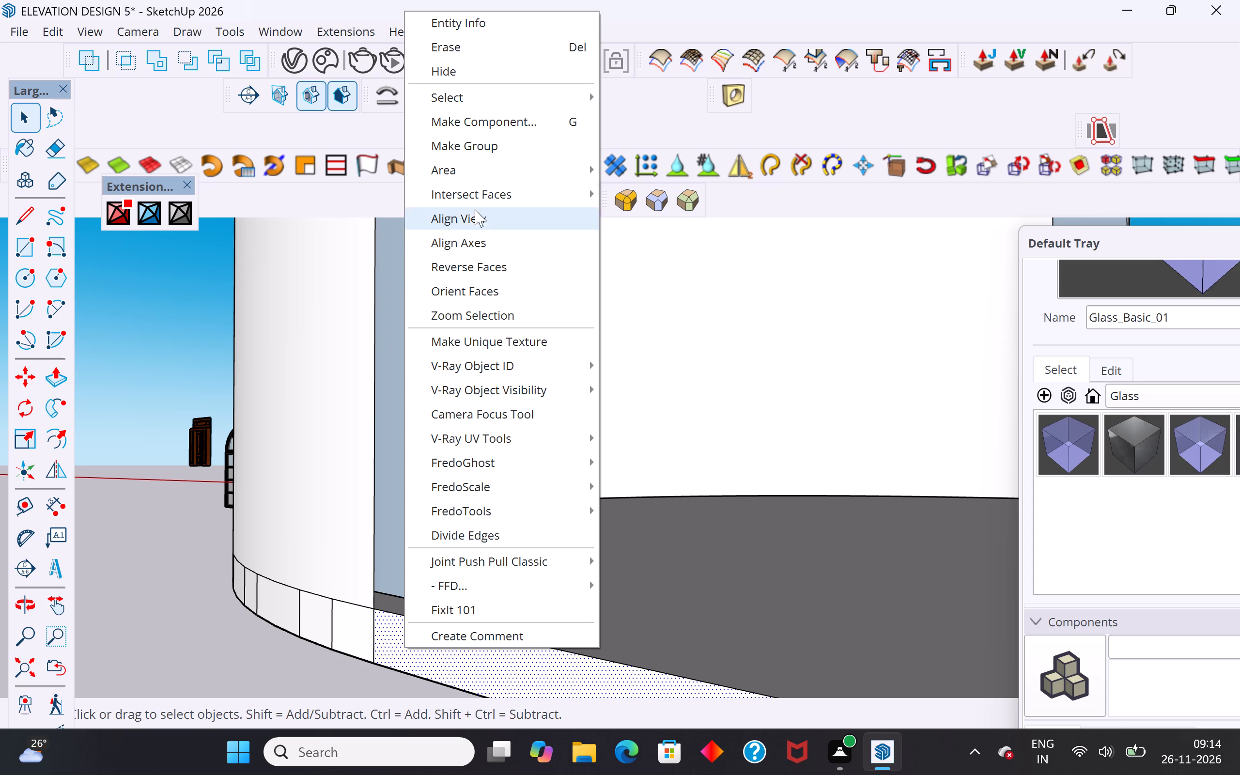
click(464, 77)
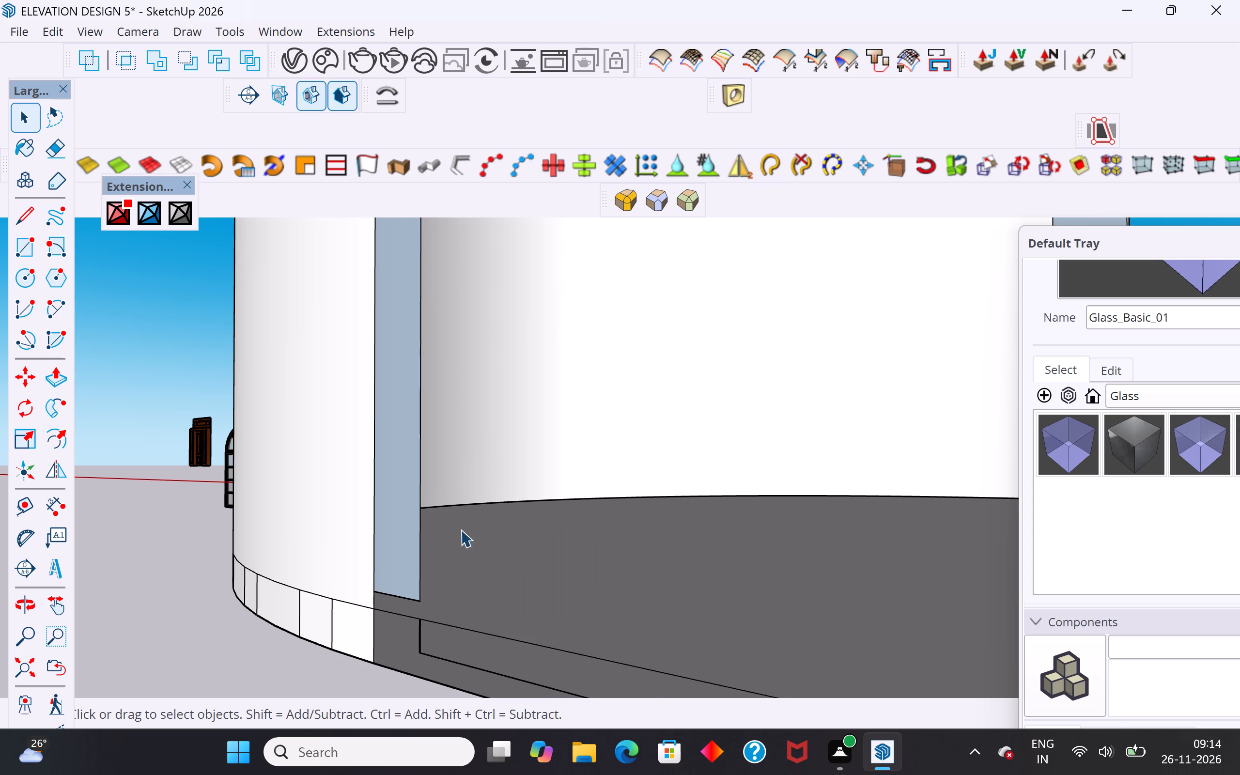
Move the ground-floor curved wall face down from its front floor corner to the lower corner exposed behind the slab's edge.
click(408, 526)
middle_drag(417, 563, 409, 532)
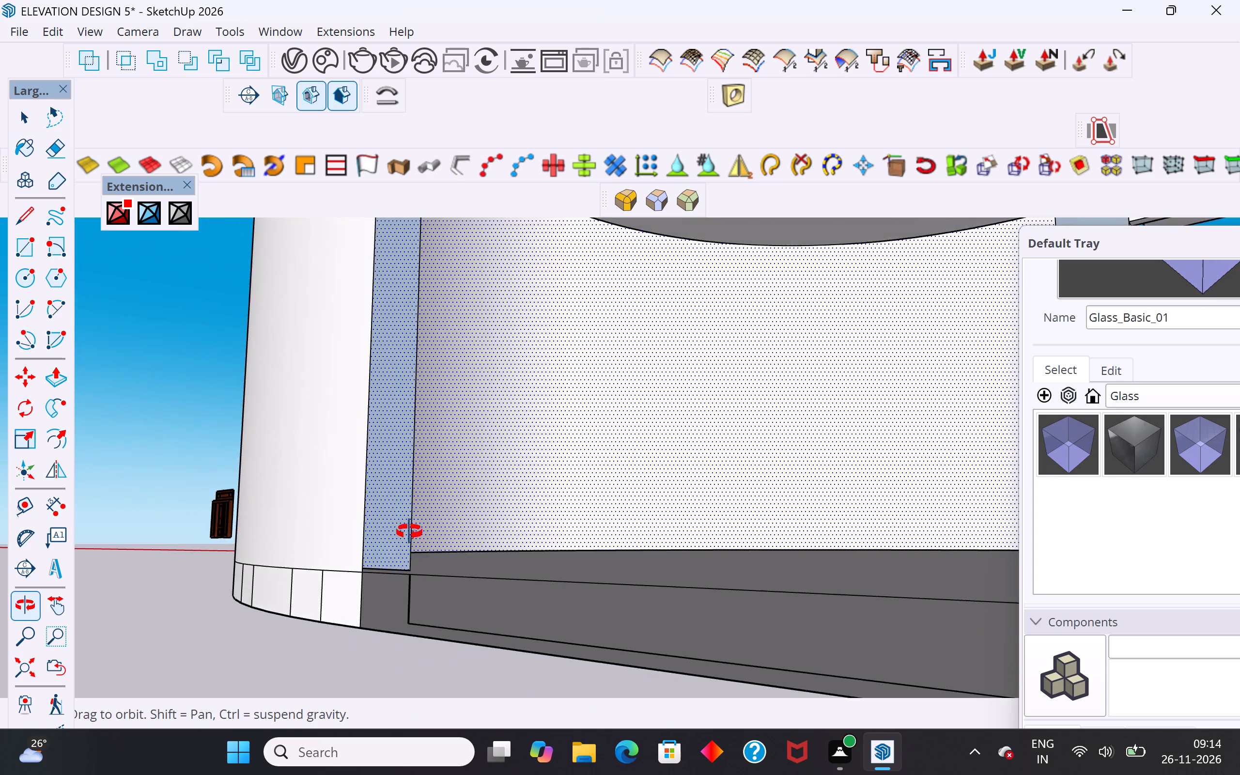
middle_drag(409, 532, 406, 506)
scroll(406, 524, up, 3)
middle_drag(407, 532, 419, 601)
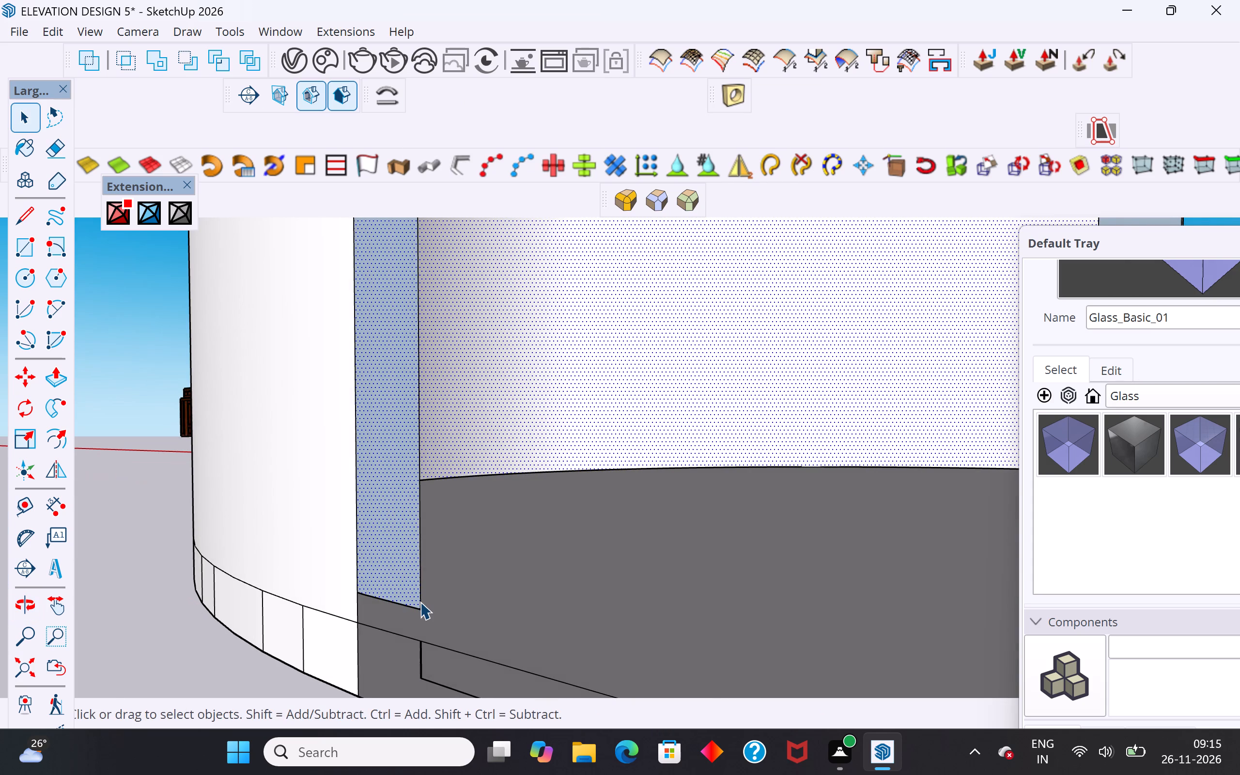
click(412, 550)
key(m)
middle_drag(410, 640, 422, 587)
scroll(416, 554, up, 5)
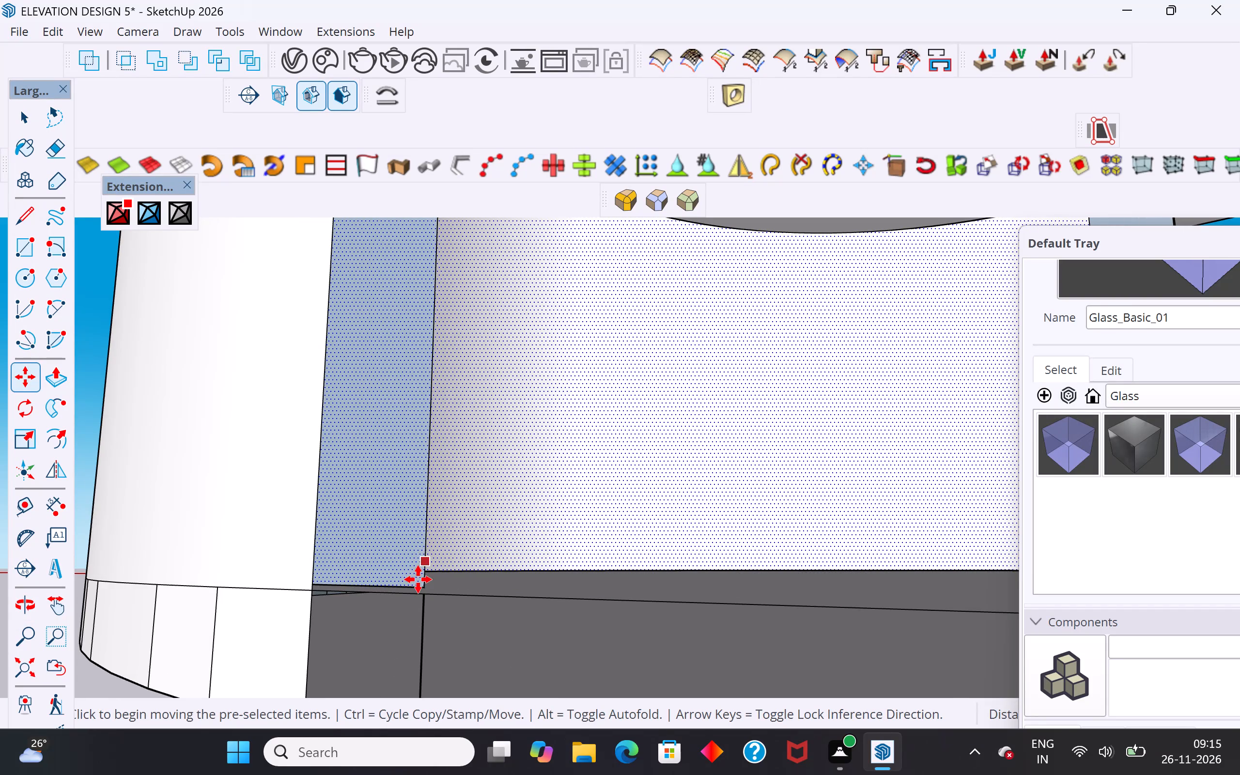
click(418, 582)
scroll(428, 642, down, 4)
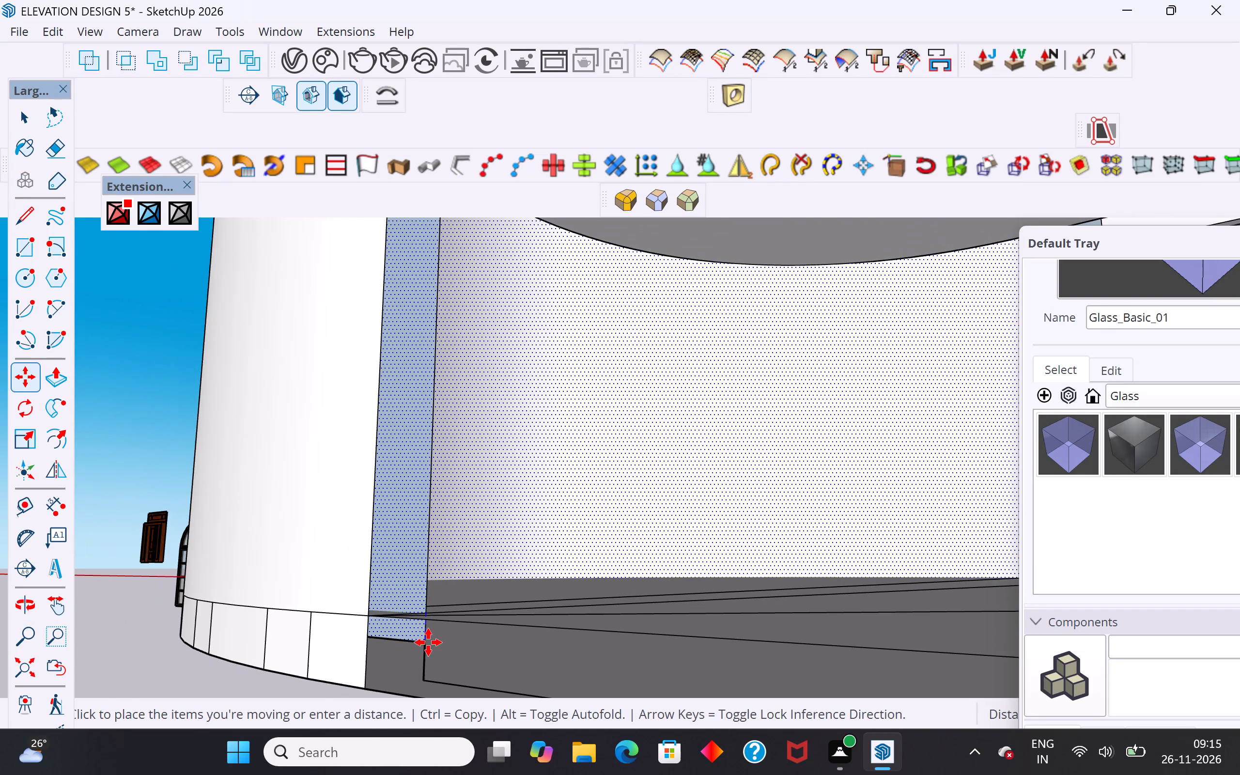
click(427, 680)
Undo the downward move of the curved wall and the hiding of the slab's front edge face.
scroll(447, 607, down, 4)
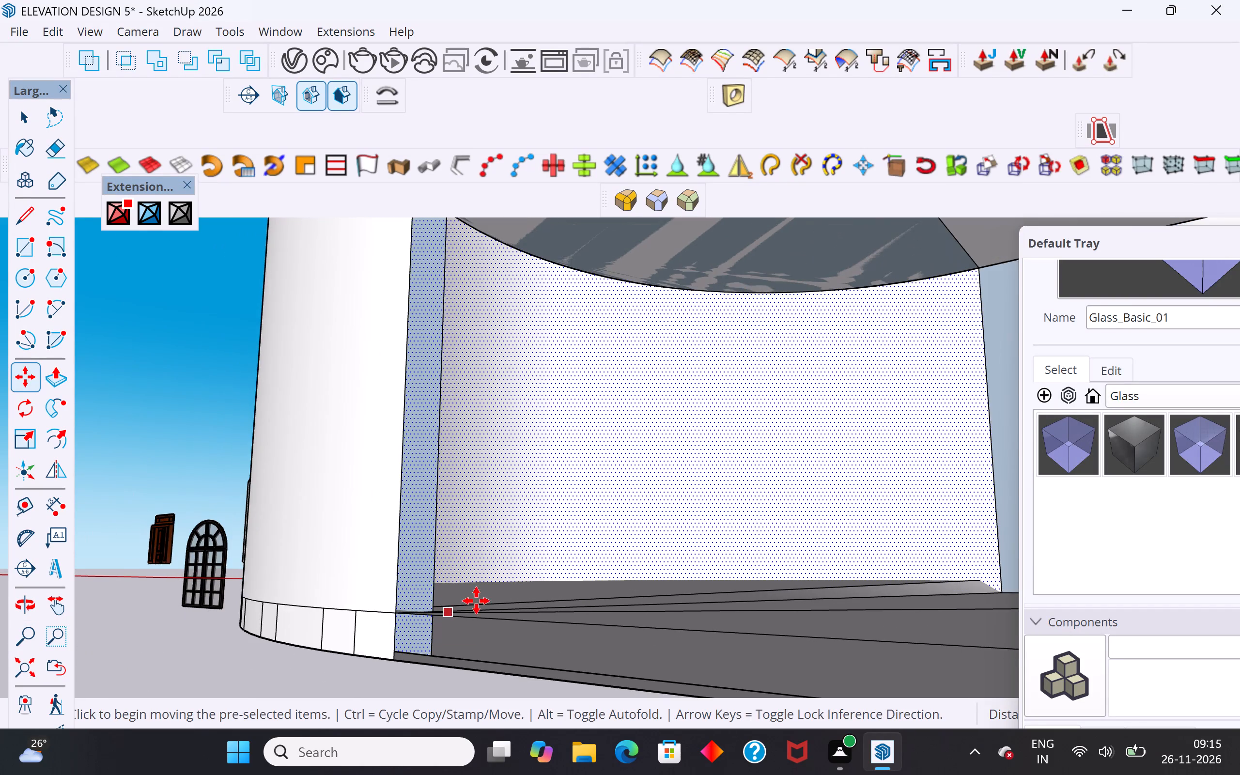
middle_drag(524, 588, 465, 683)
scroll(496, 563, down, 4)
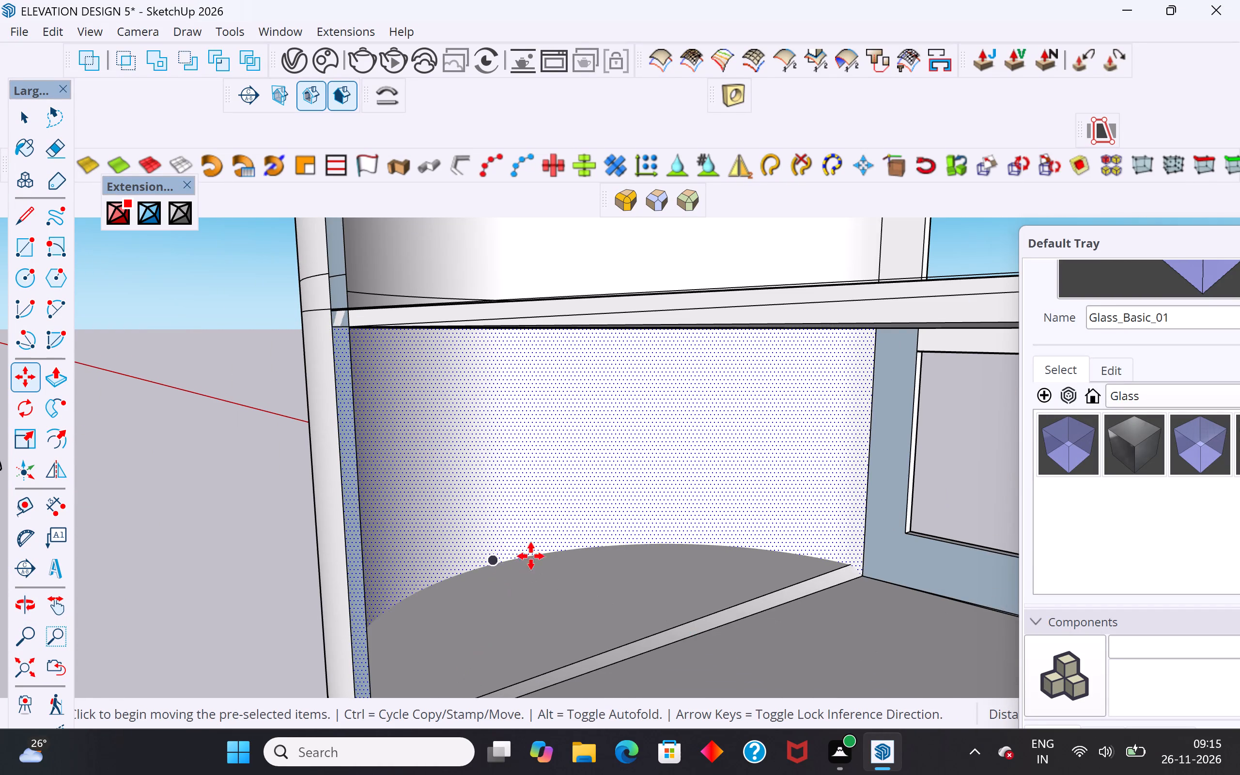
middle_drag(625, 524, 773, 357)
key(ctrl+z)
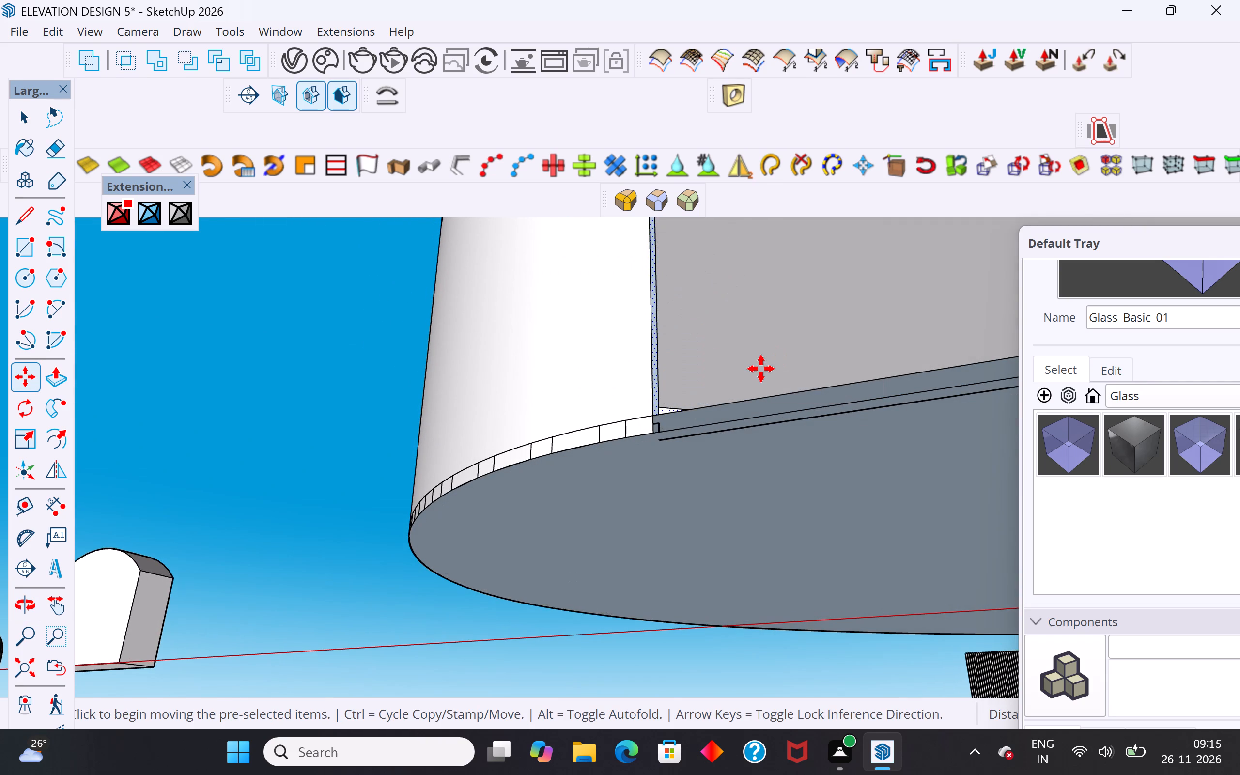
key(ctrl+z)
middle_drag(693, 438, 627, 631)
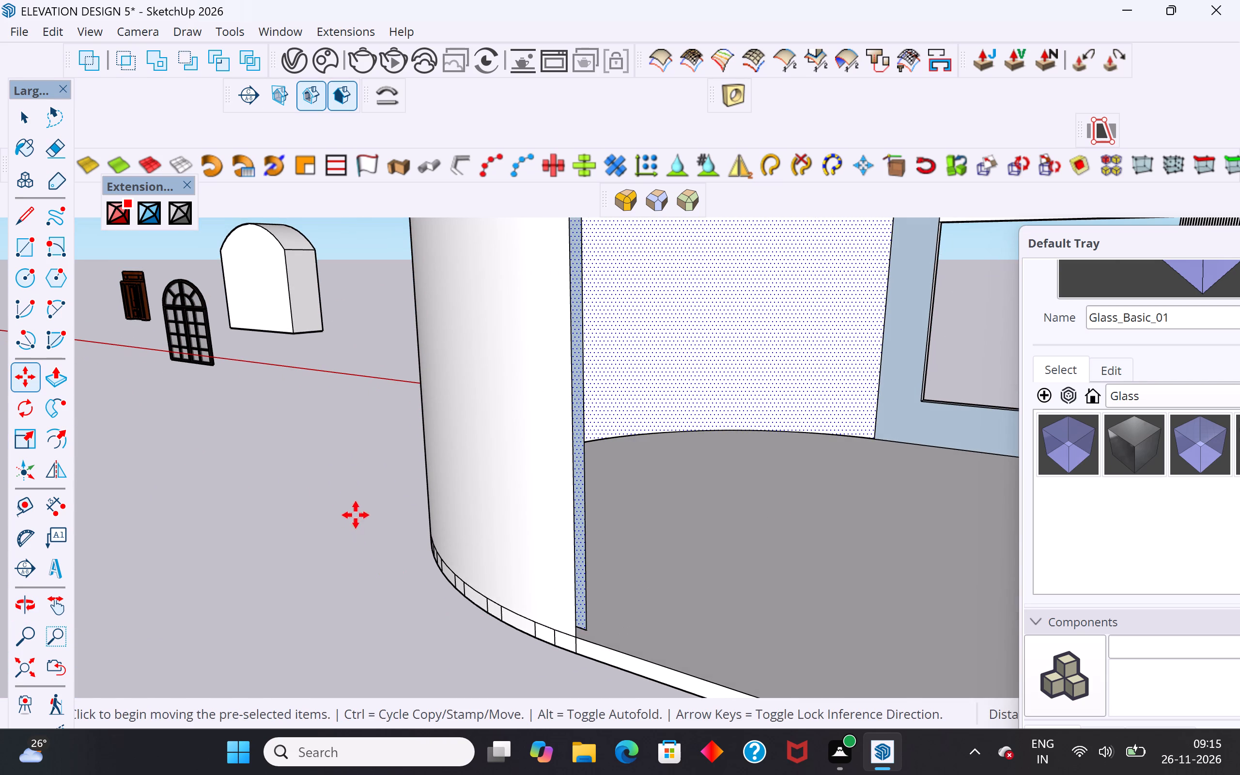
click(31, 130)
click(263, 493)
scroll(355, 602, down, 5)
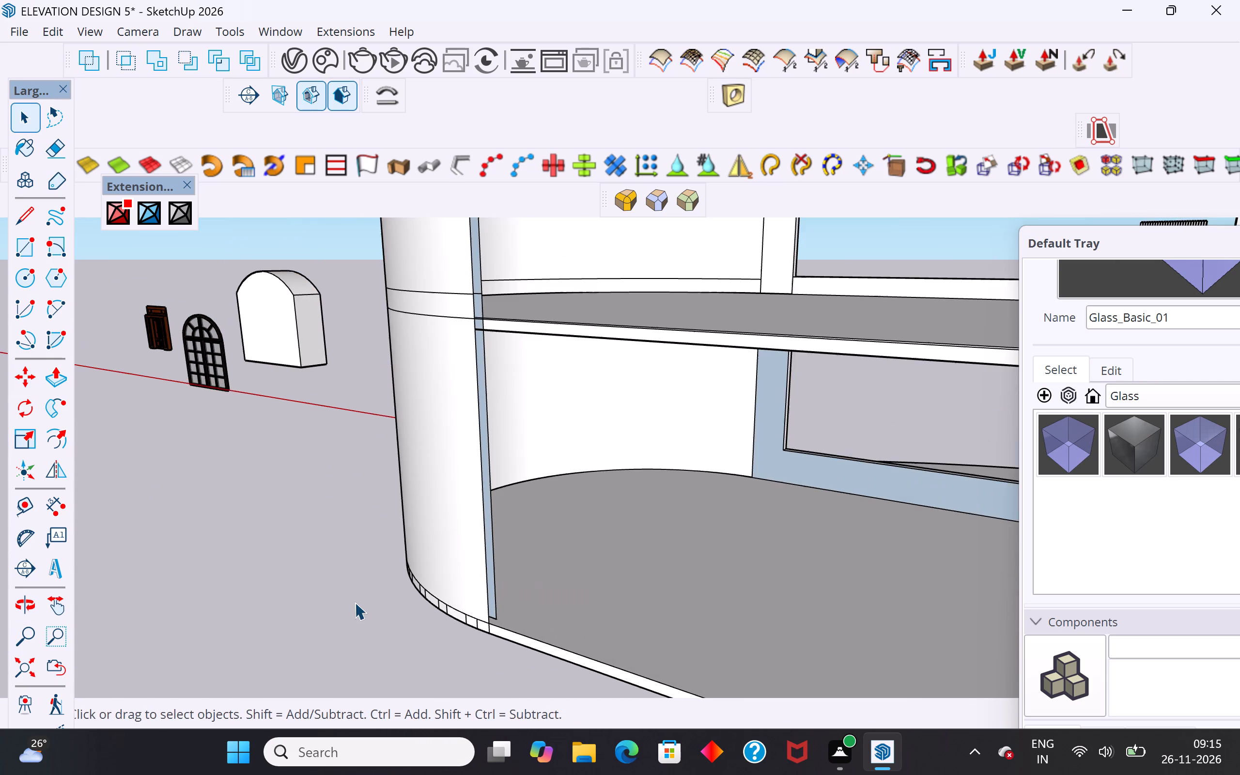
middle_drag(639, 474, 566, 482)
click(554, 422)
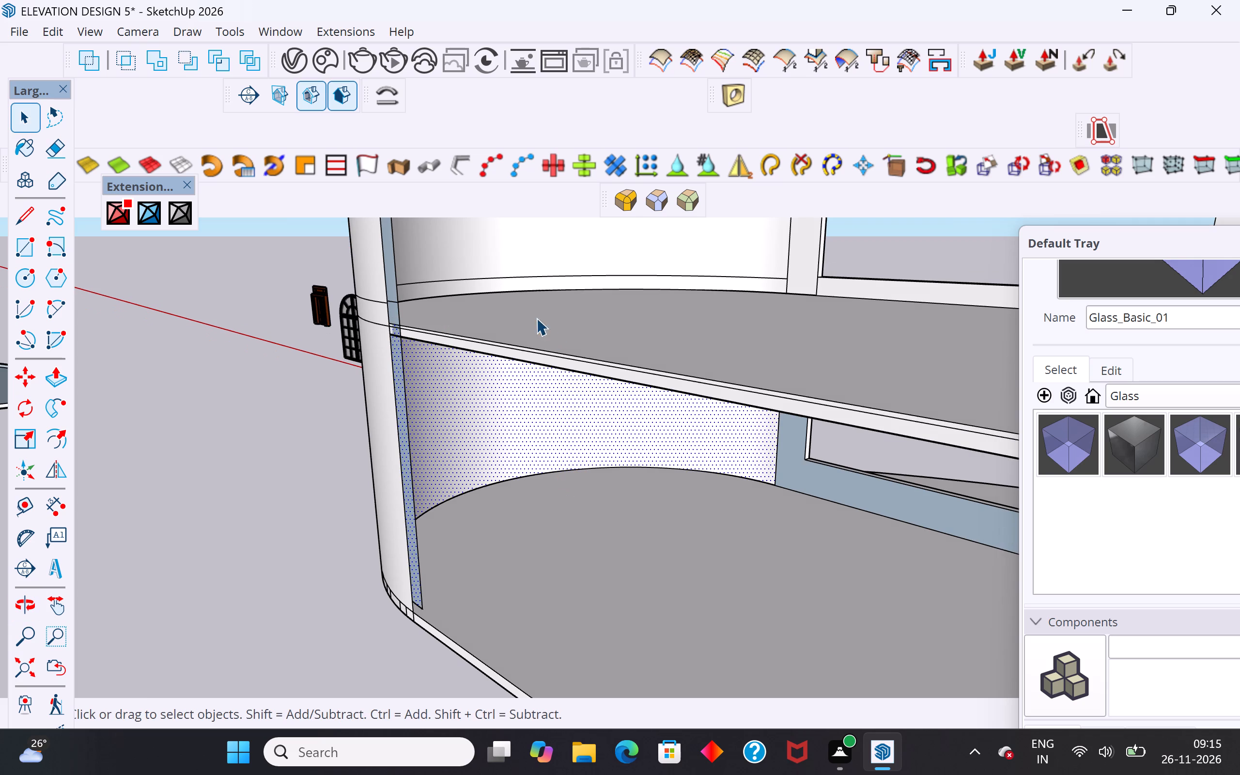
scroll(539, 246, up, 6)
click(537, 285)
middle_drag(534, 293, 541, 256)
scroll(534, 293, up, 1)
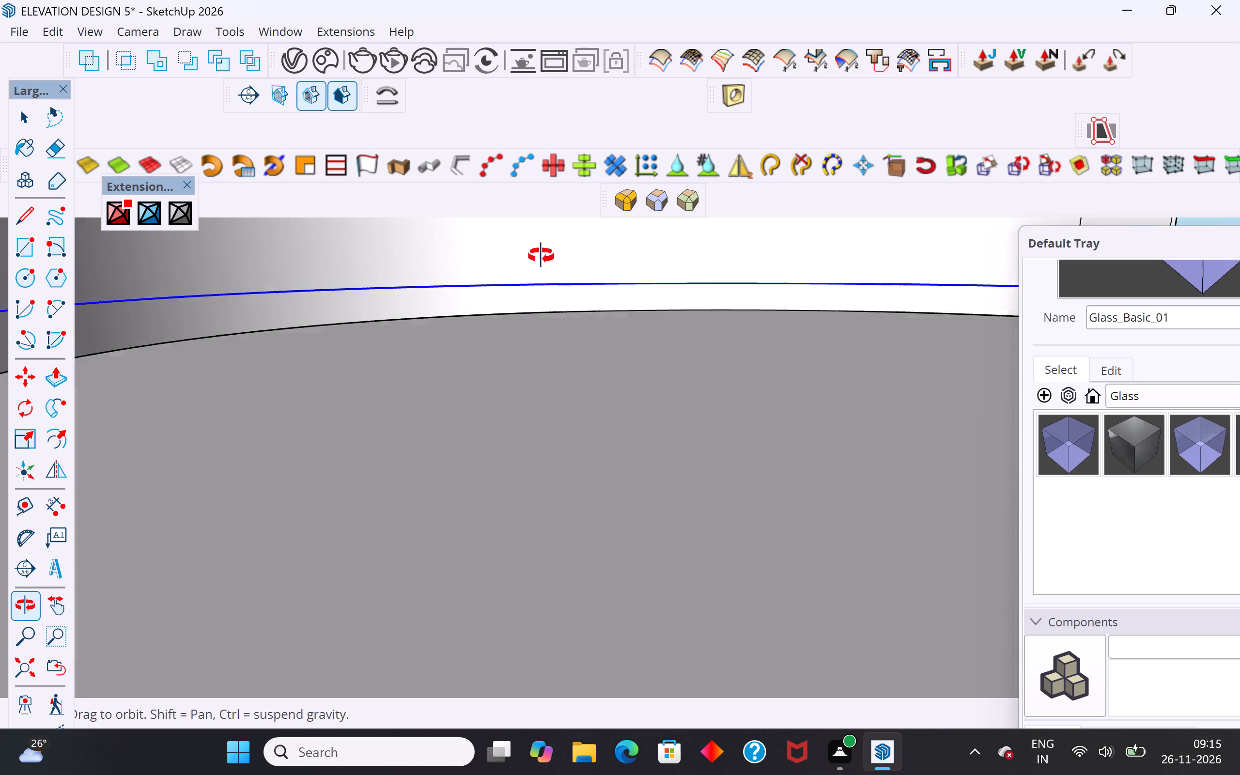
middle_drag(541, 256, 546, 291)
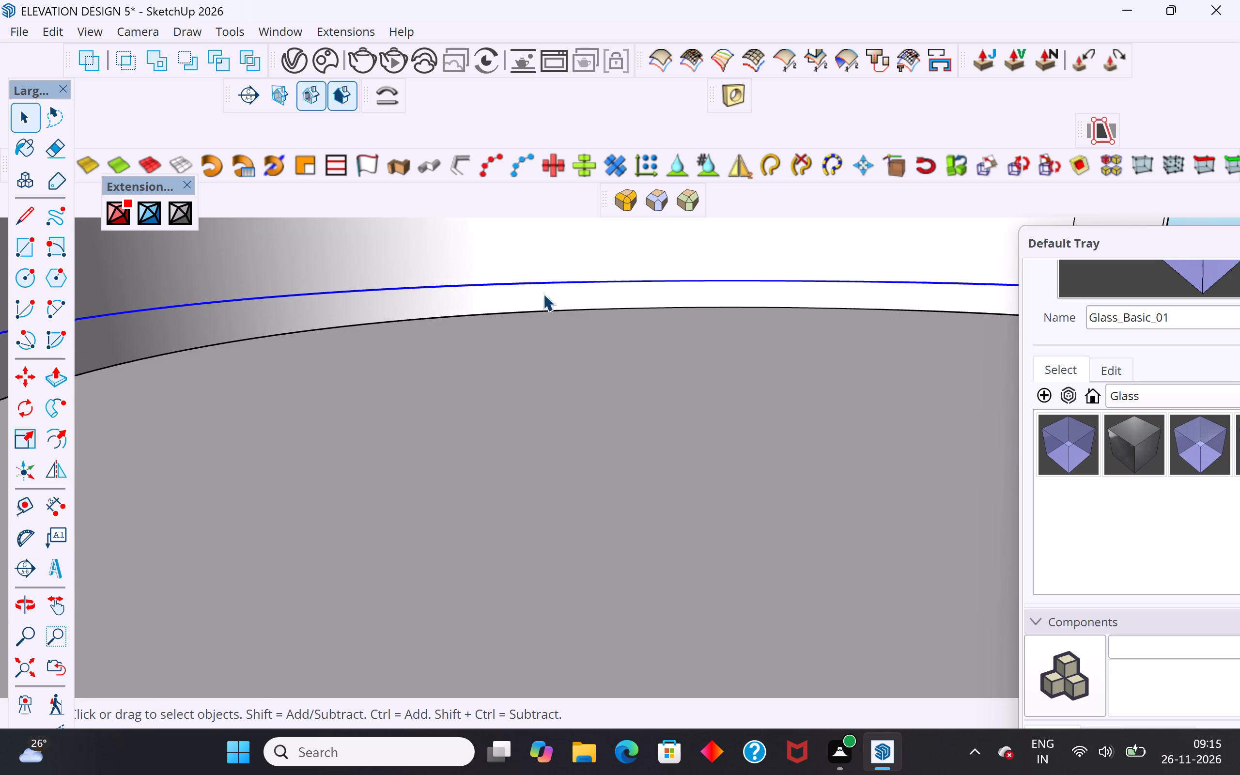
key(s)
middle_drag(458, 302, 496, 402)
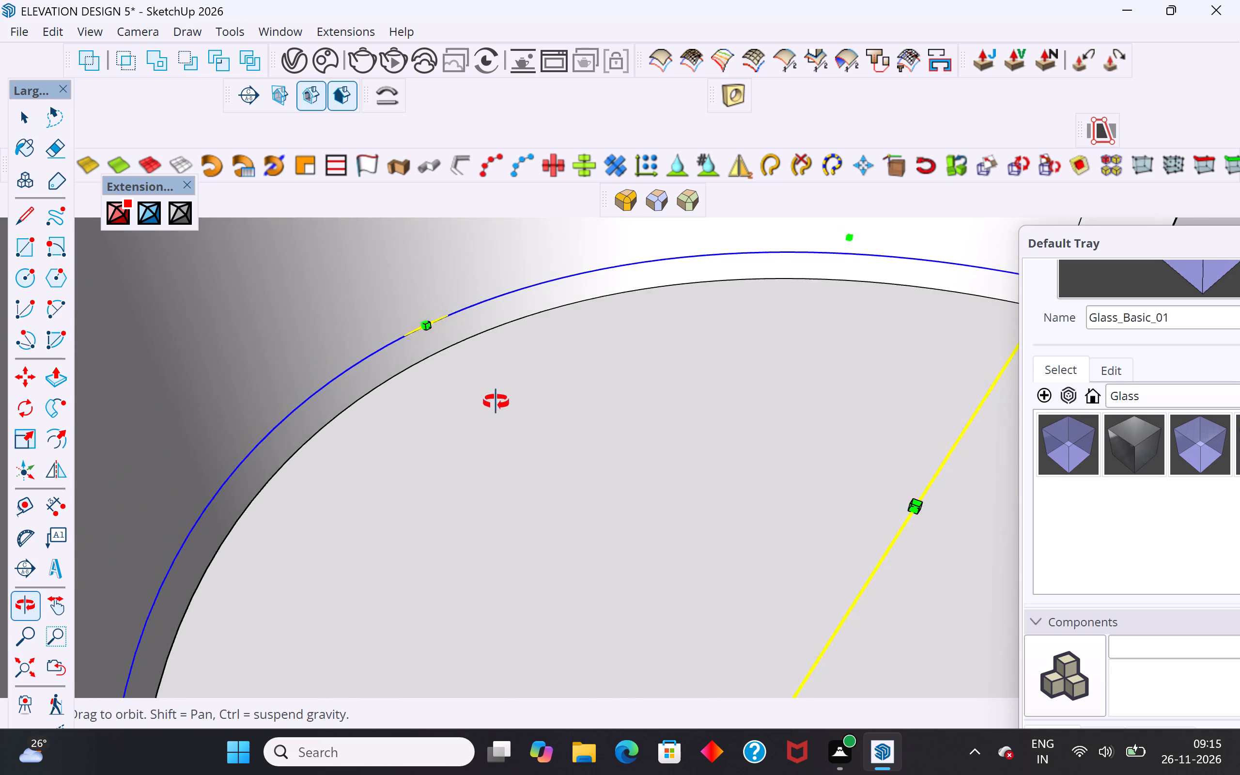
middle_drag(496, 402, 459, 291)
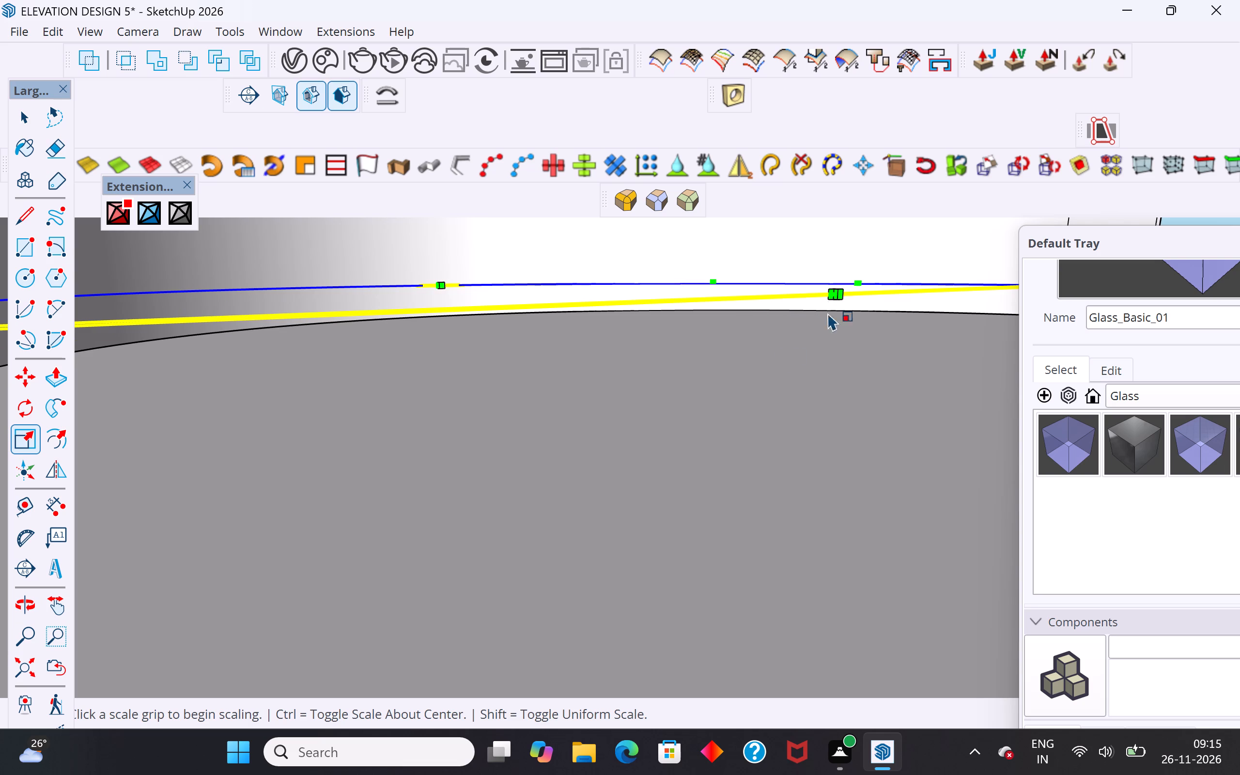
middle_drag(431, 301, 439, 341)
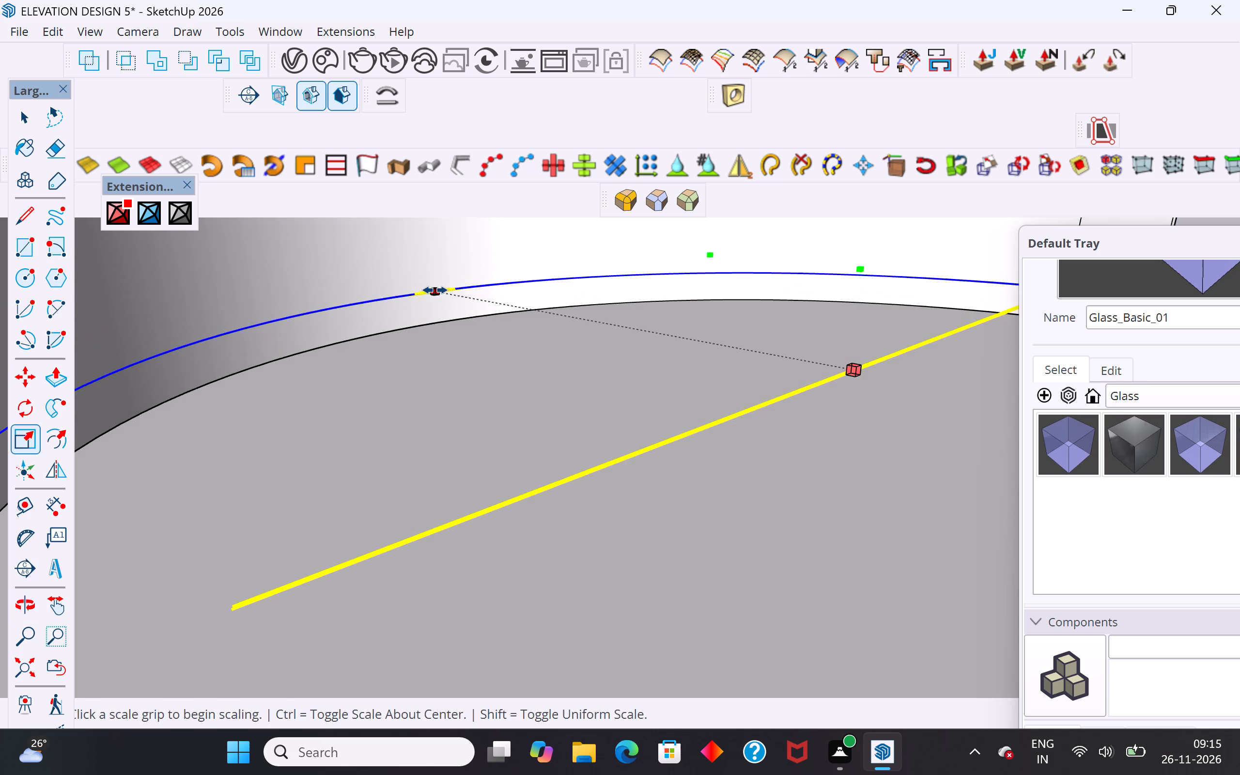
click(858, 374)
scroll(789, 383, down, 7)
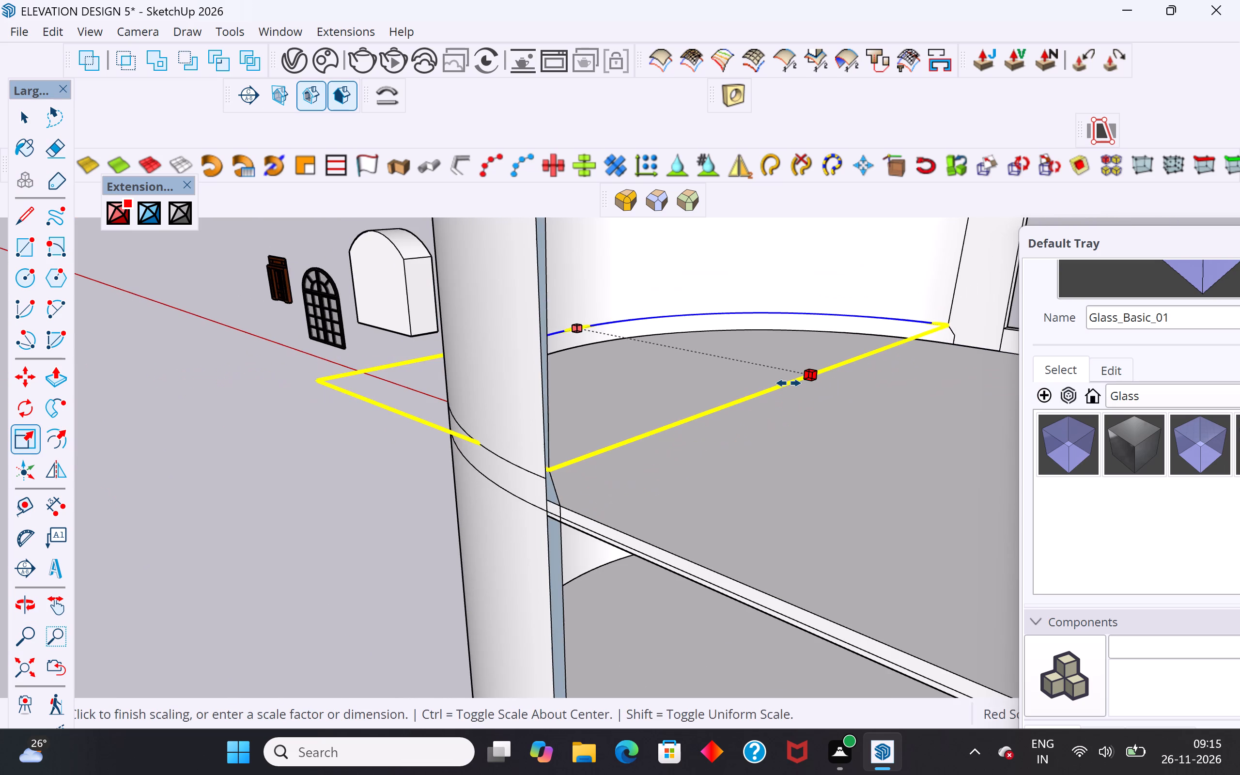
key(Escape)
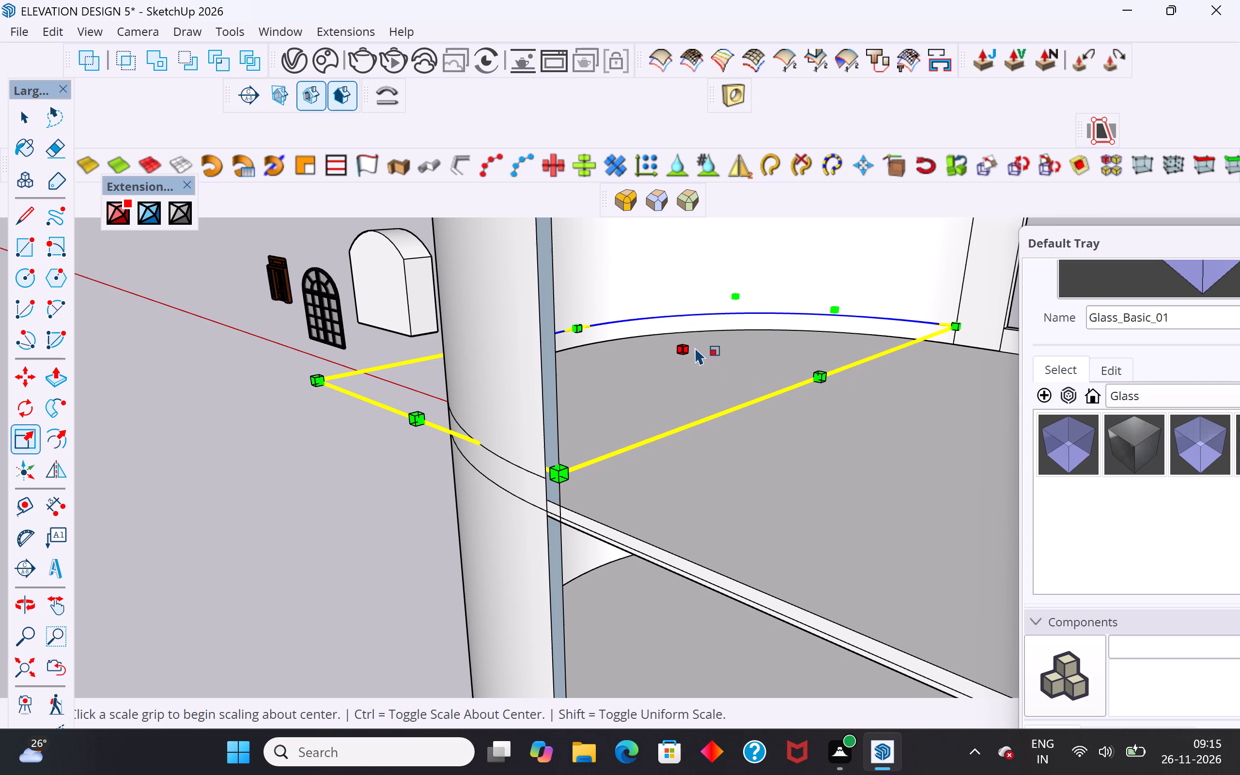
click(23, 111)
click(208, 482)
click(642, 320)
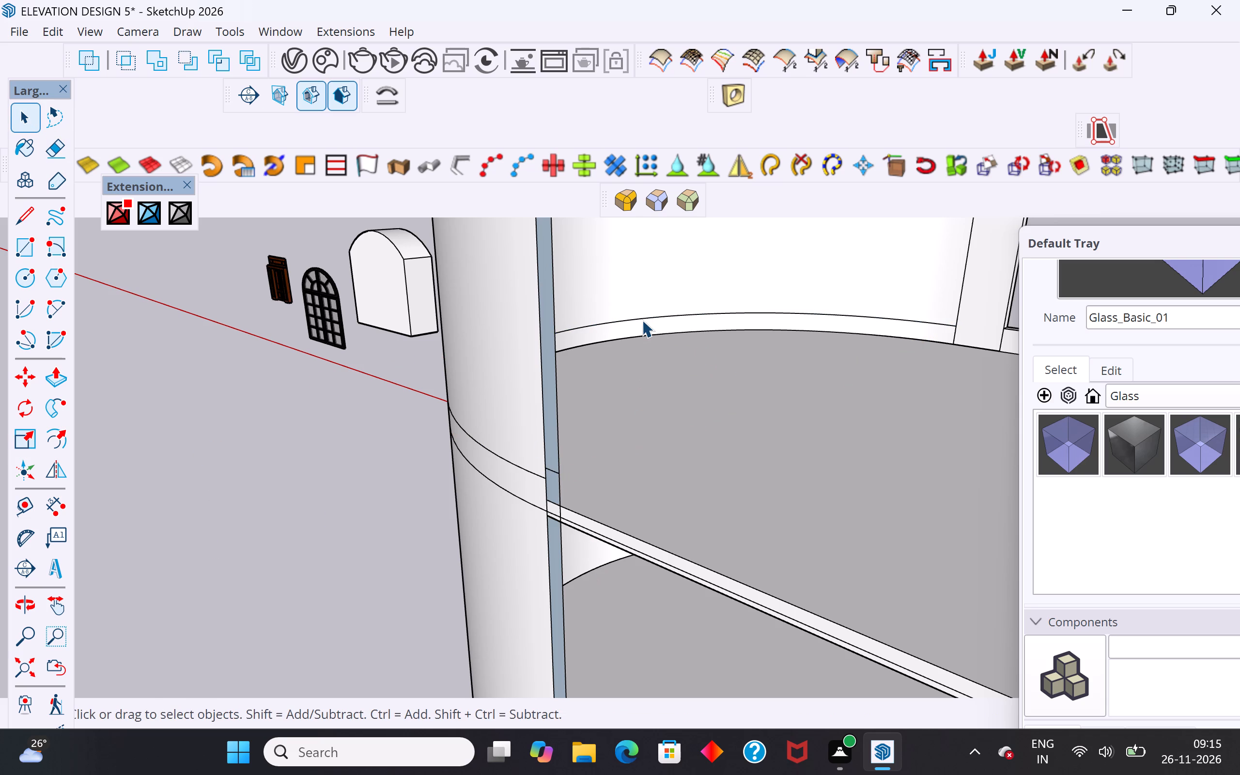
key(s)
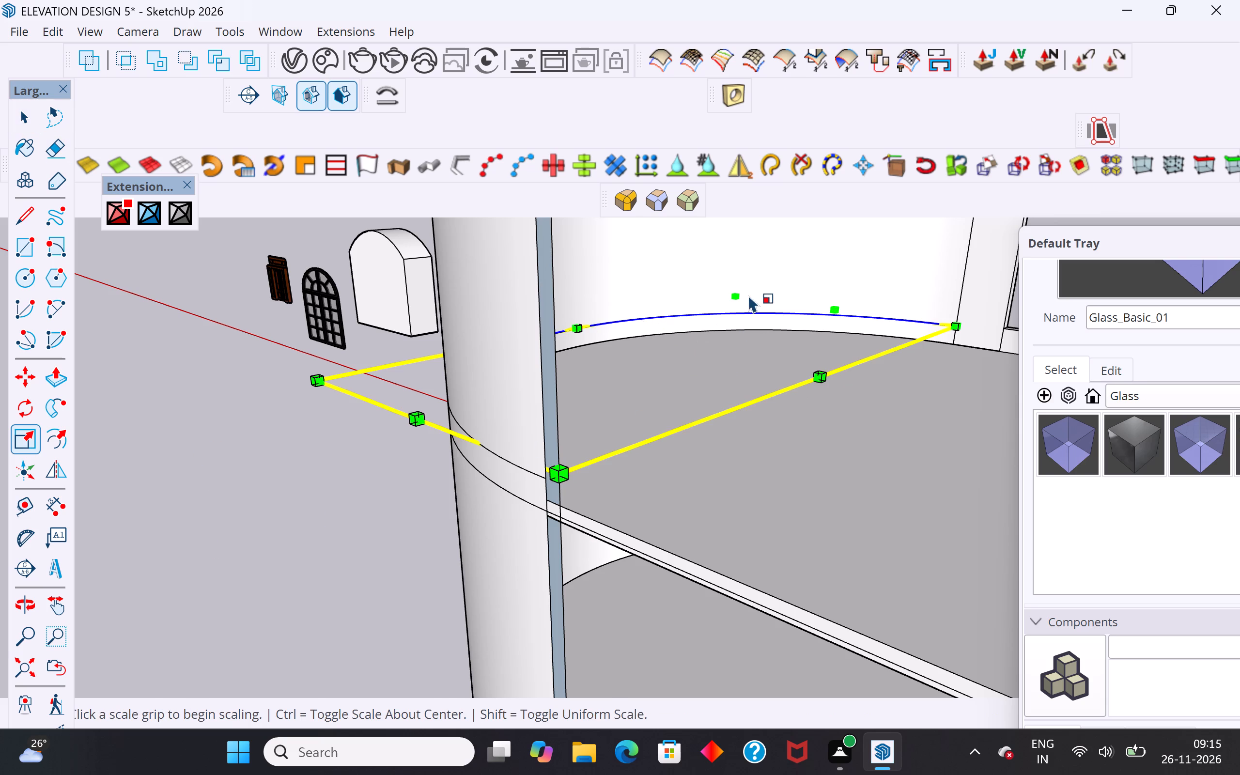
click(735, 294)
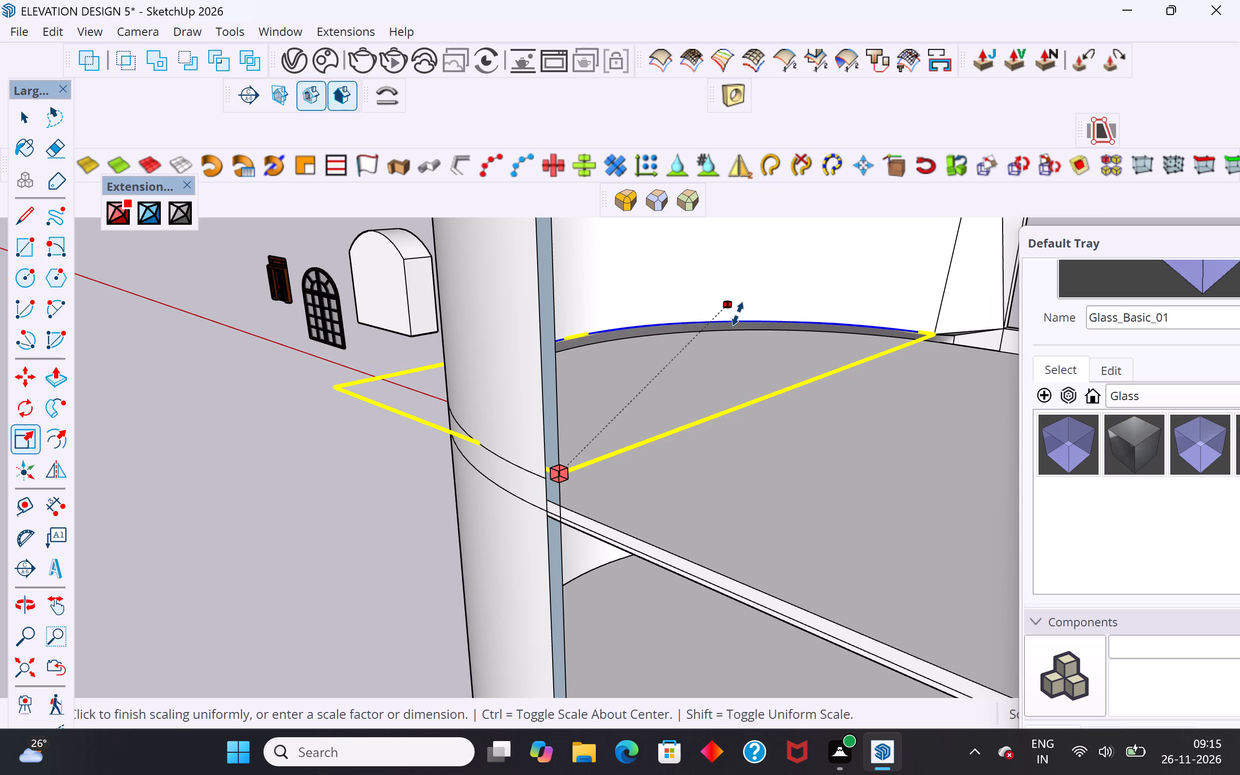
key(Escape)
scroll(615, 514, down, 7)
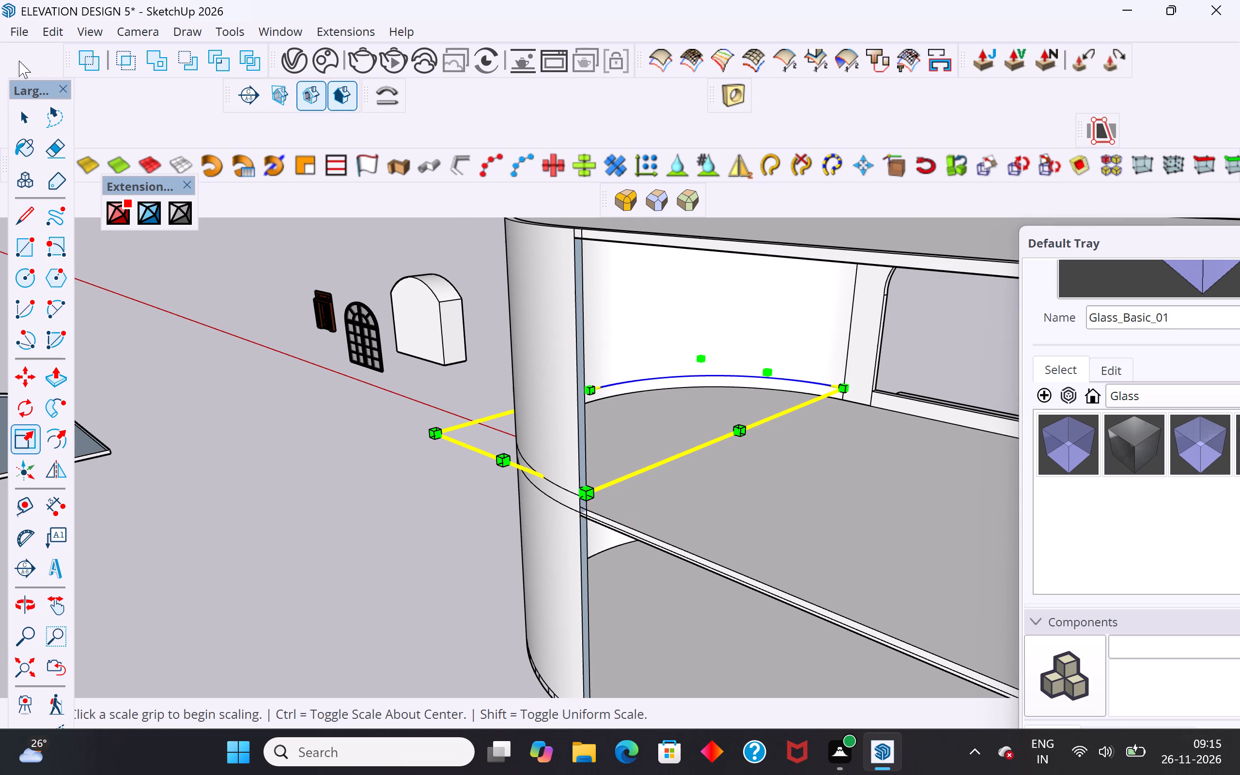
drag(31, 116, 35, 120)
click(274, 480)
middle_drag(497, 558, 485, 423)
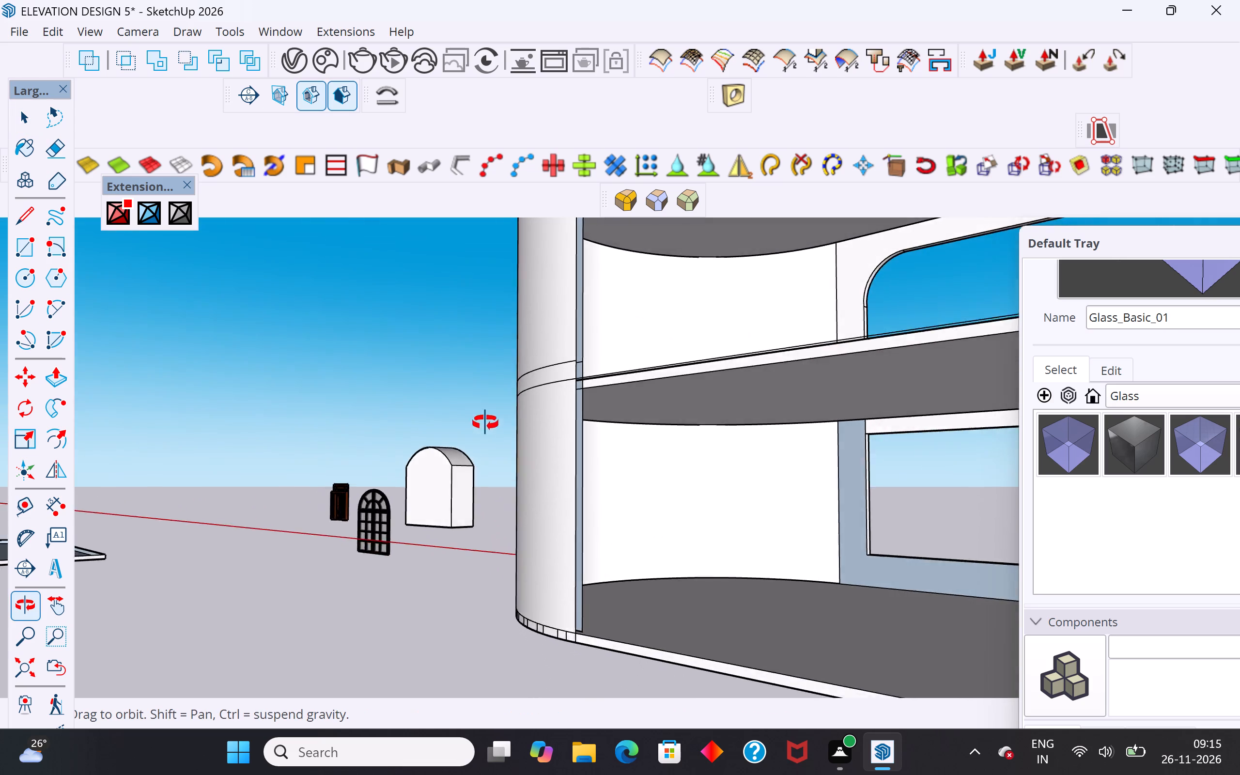
Delete the extra curved edge running just above the upper floor along the curved inner wall.
middle_drag(485, 423, 560, 455)
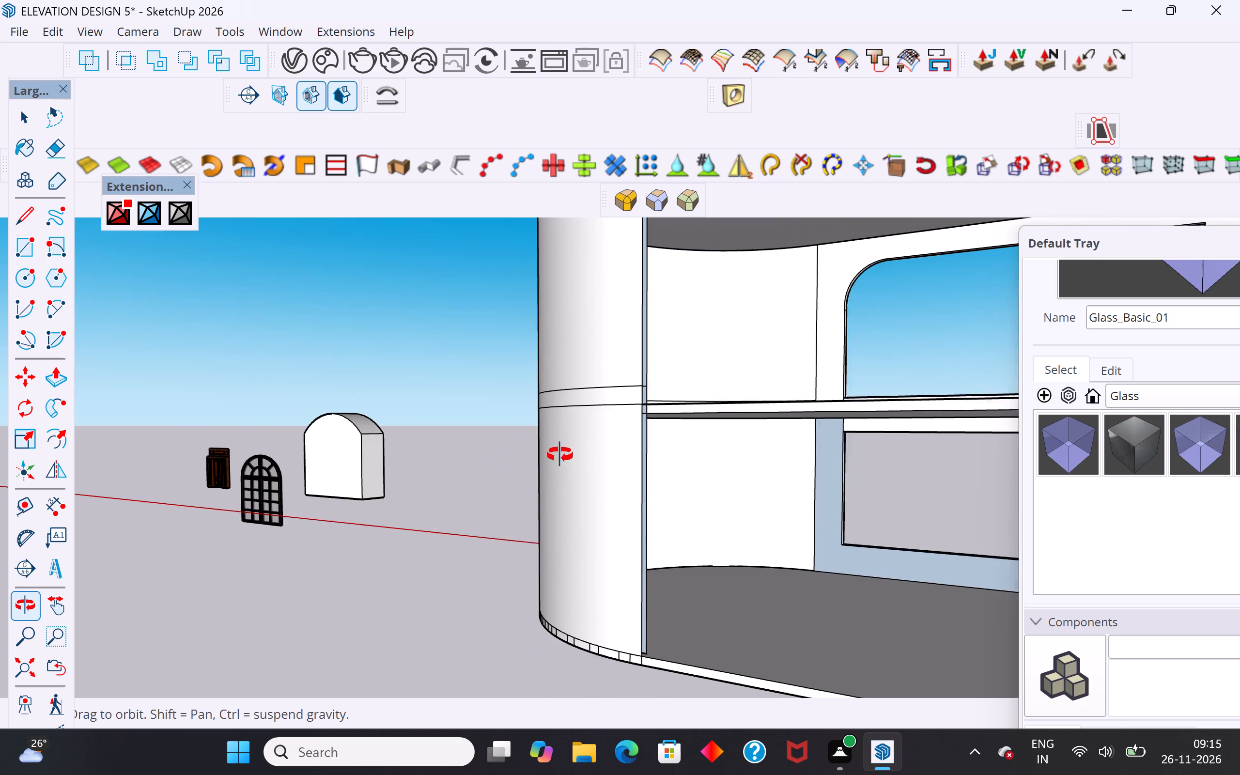
middle_drag(560, 455, 561, 454)
scroll(766, 391, up, 3)
middle_drag(790, 385, 722, 480)
scroll(740, 411, up, 2)
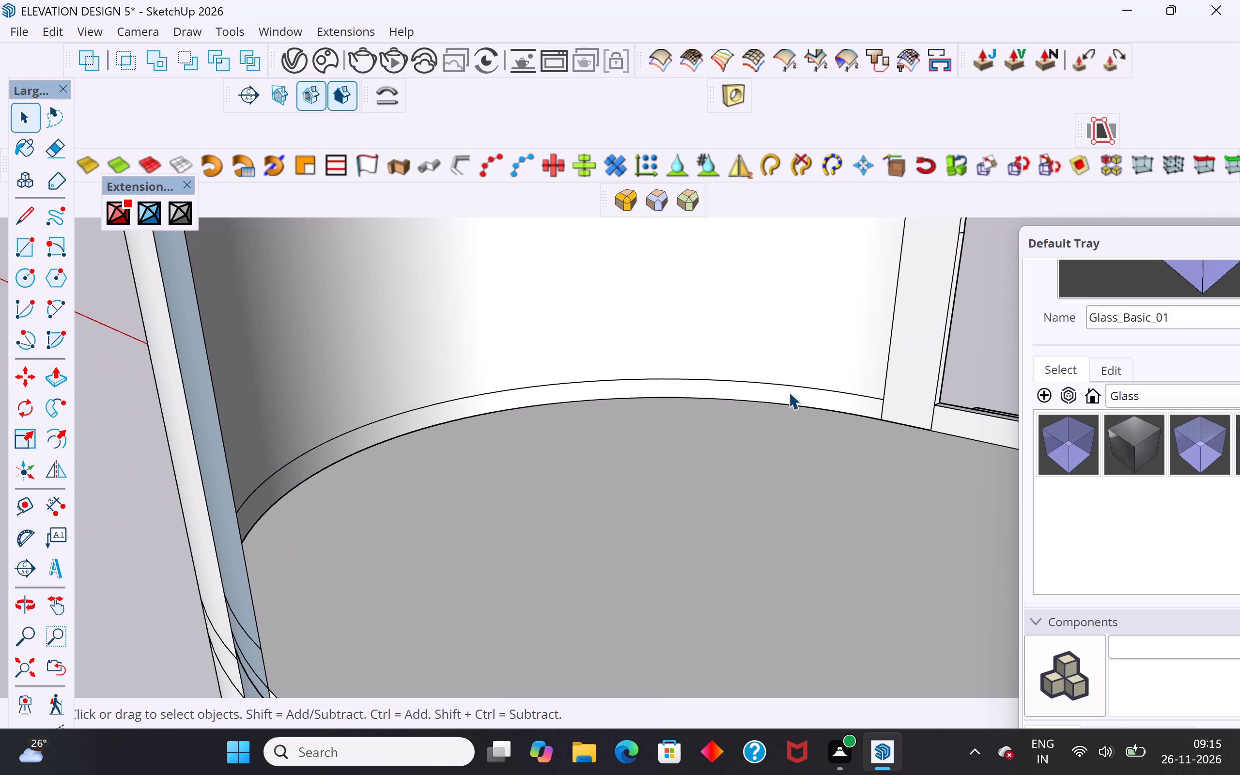
click(791, 383)
key(Delete)
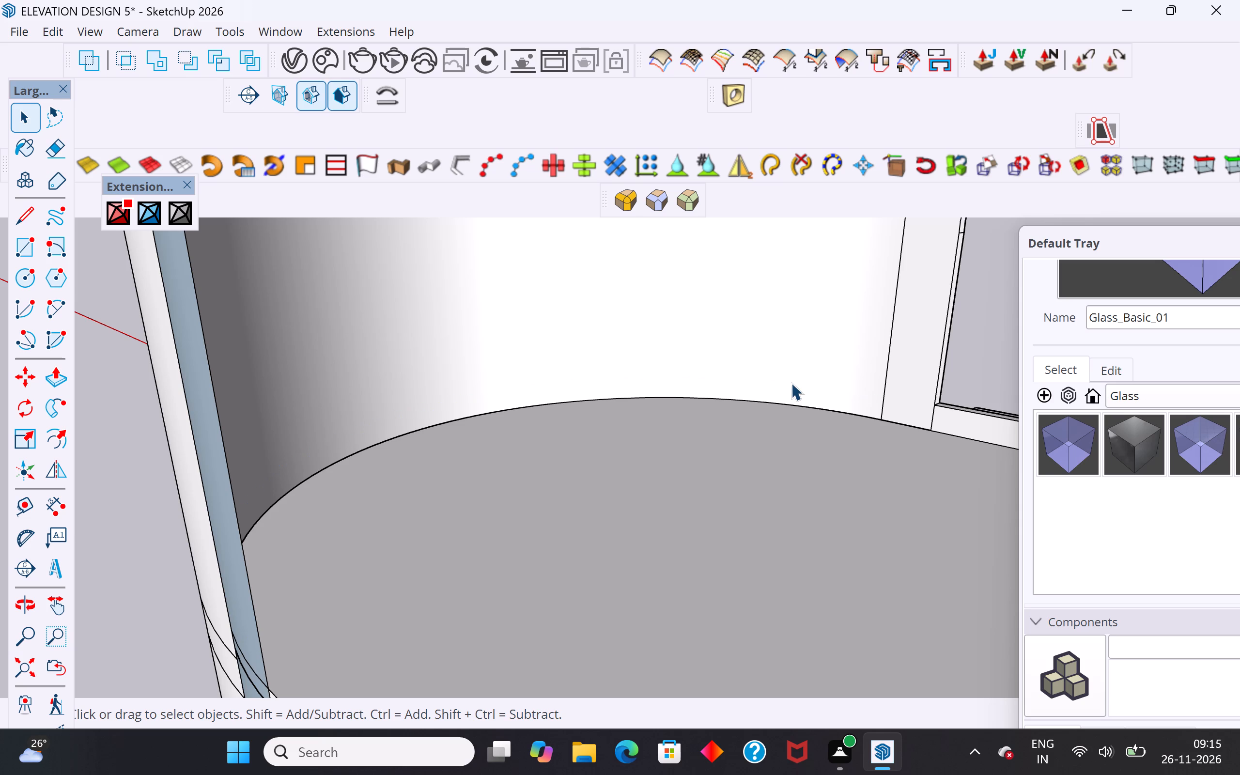
Draw a rectangle over the curved wall's front end face, from its top inner corner down to the outer corner at the upper-floor slab.
middle_drag(788, 422, 833, 378)
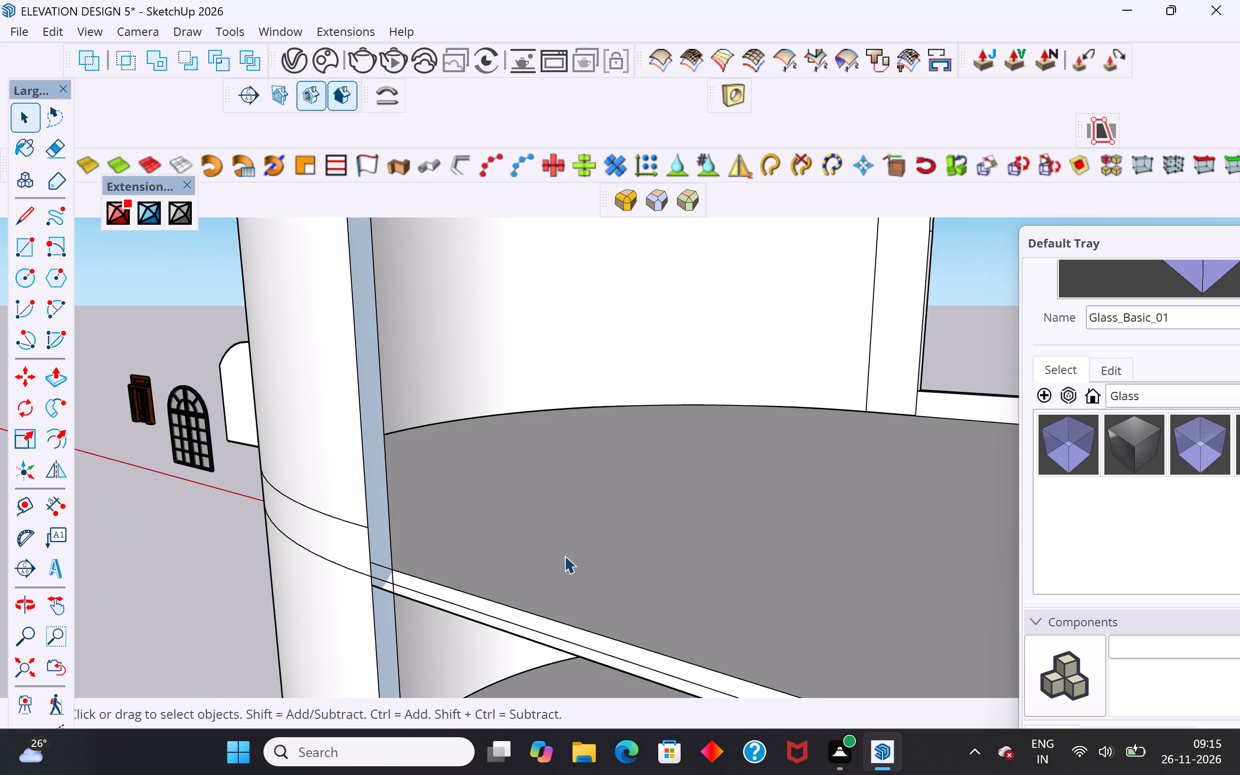
scroll(557, 560, down, 3)
middle_drag(530, 577, 449, 623)
scroll(498, 608, down, 1)
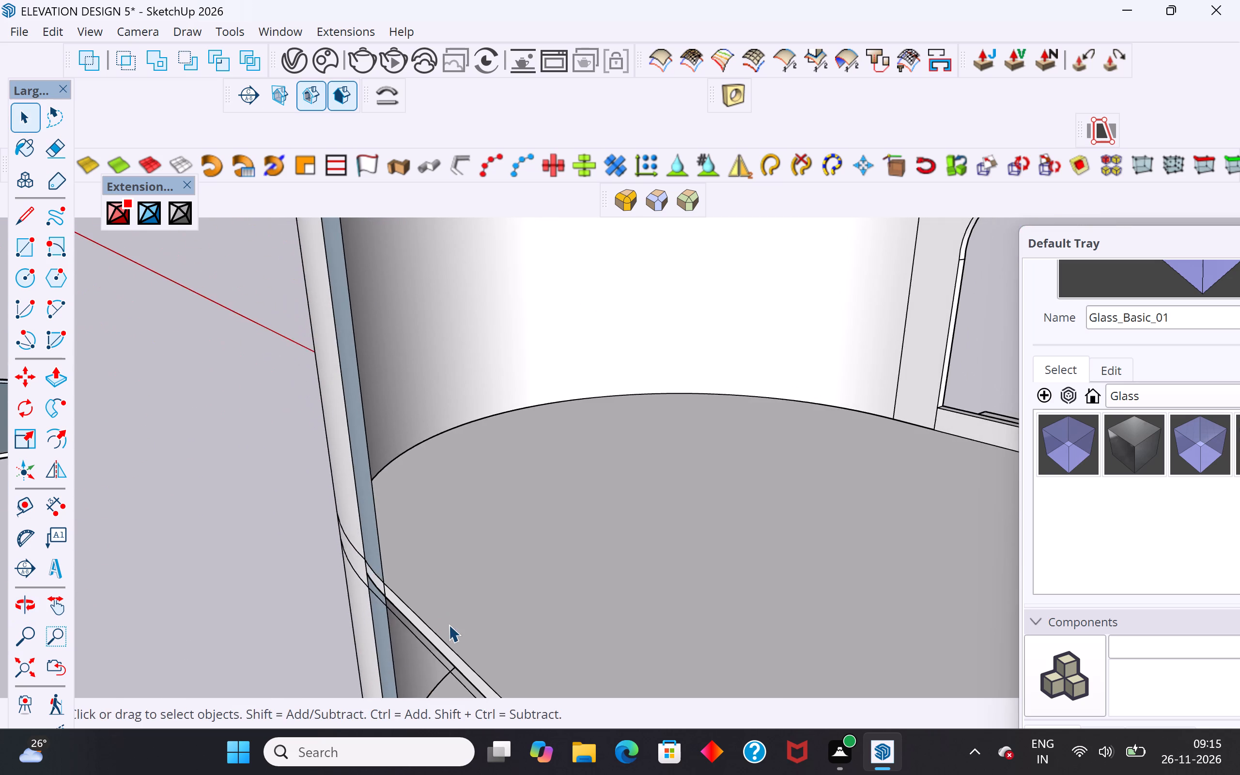
scroll(449, 630, down, 5)
middle_drag(452, 633, 481, 628)
scroll(404, 330, up, 4)
scroll(402, 338, down, 2)
scroll(402, 338, up, 1)
scroll(402, 339, down, 3)
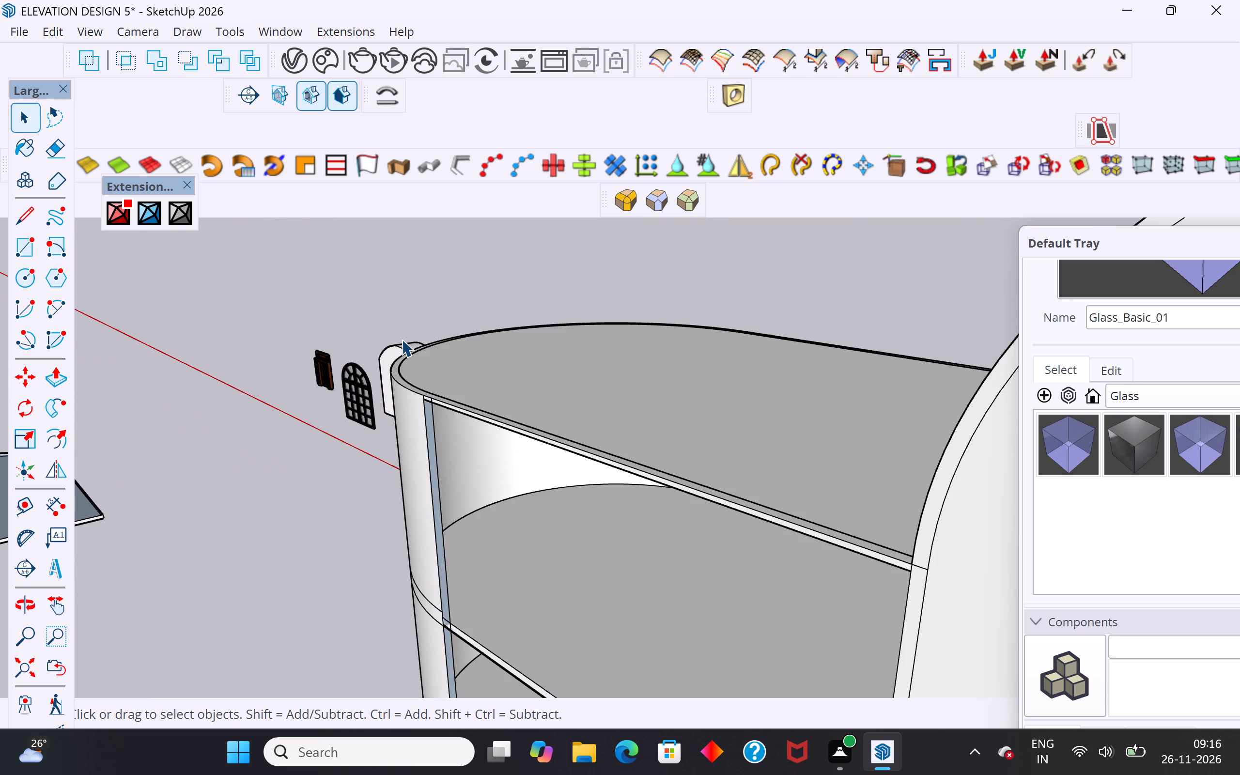
middle_drag(502, 499, 499, 415)
scroll(444, 368, up, 6)
middle_drag(452, 348, 420, 337)
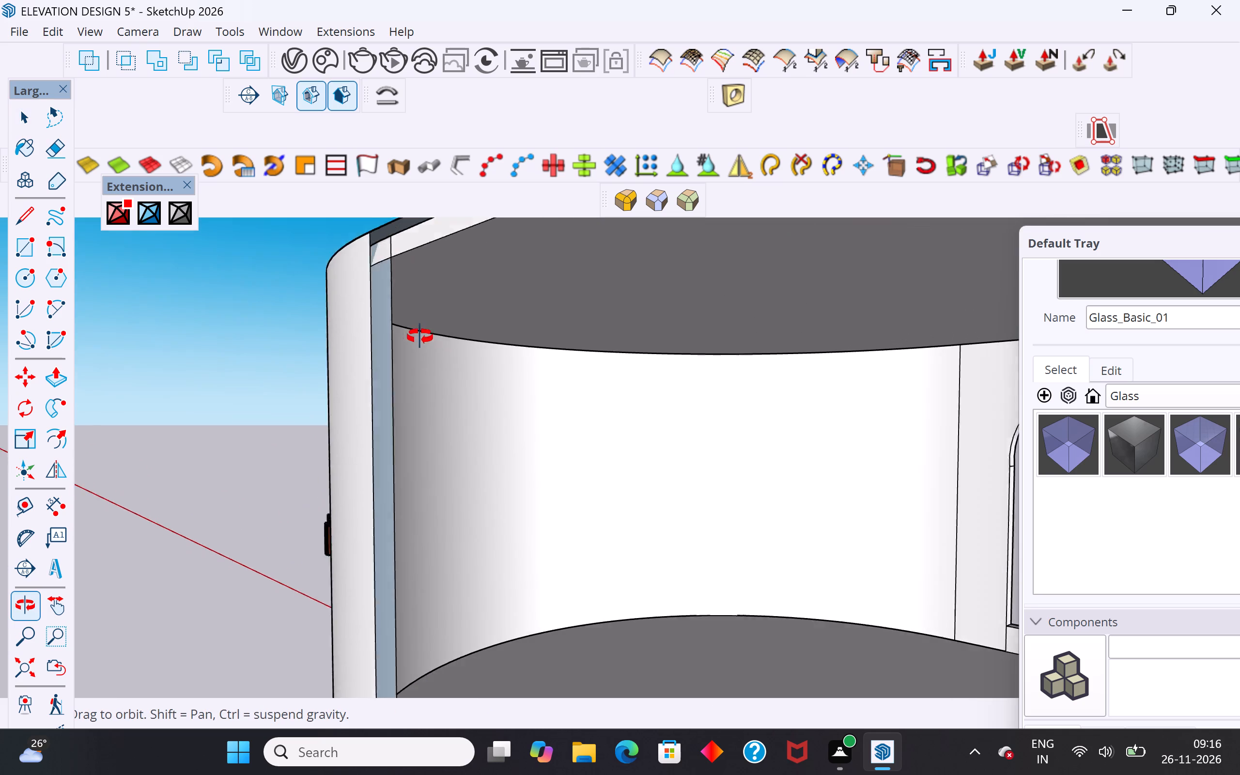
middle_drag(420, 337, 448, 384)
scroll(388, 345, up, 2)
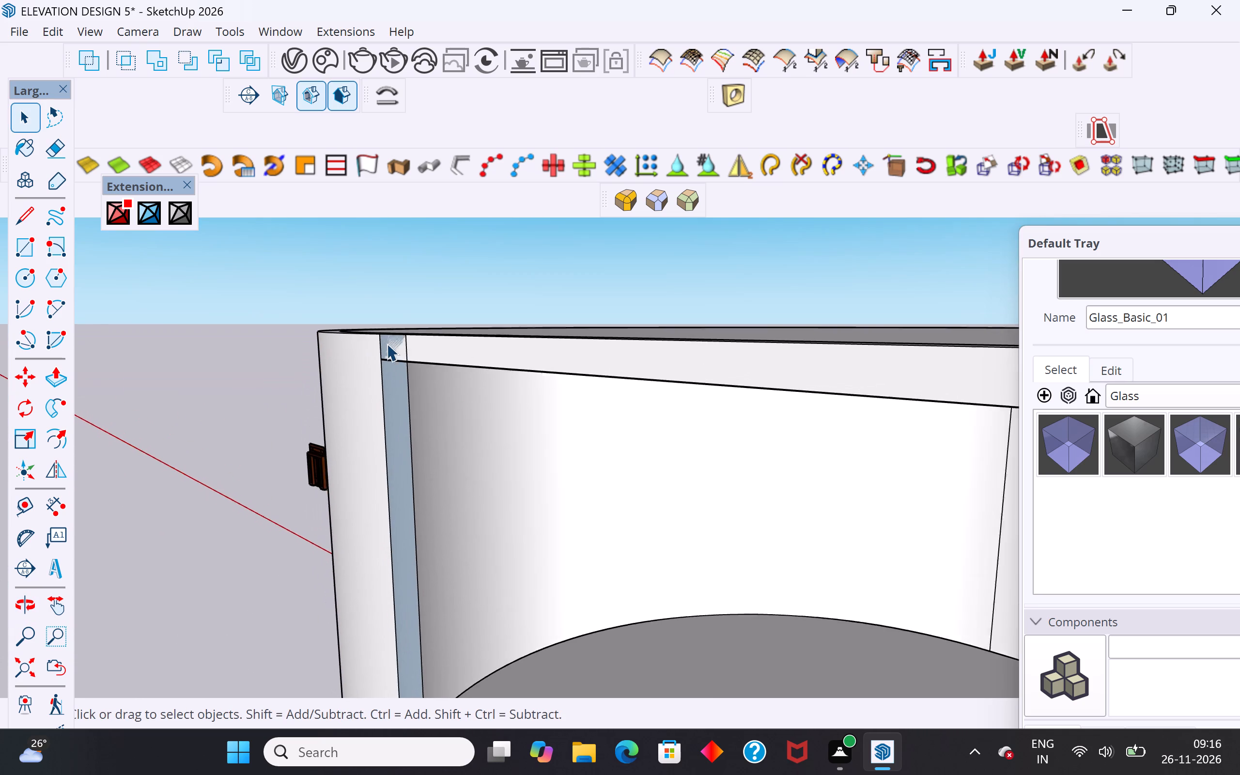
scroll(387, 343, up, 9)
click(25, 221)
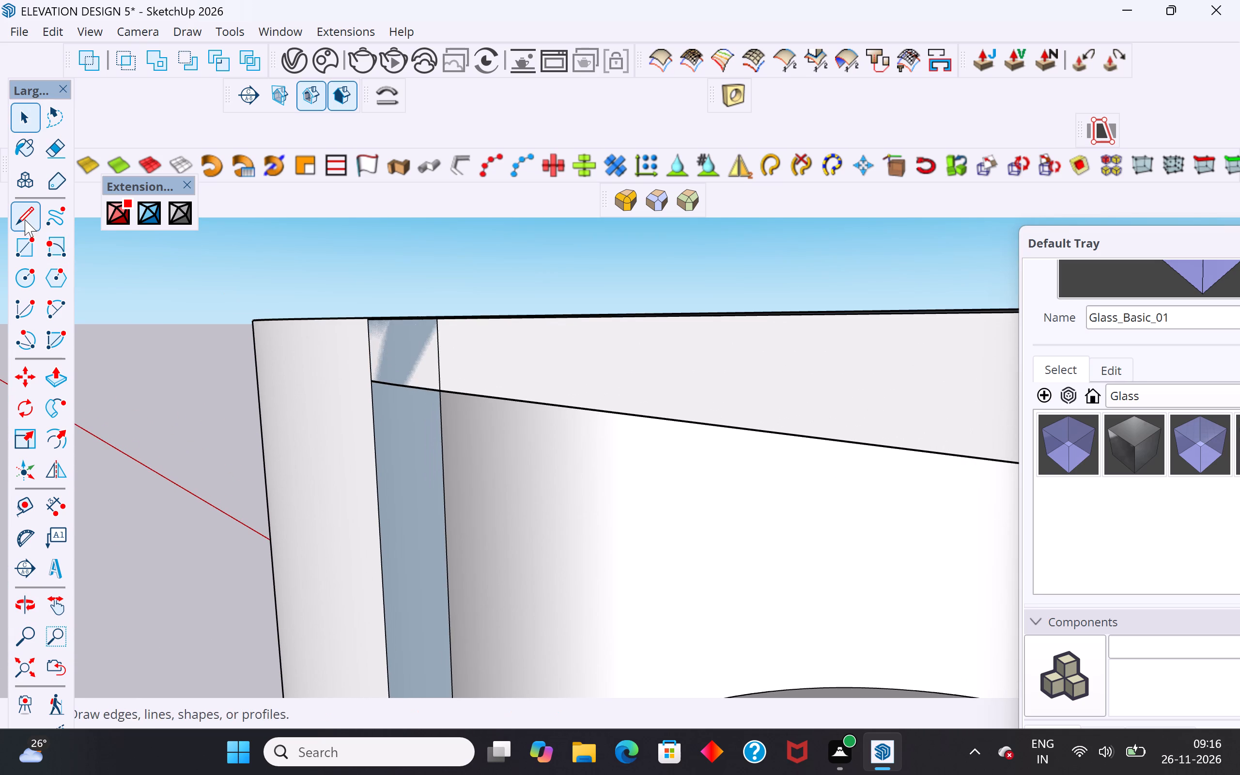
click(30, 247)
middle_drag(450, 338, 543, 277)
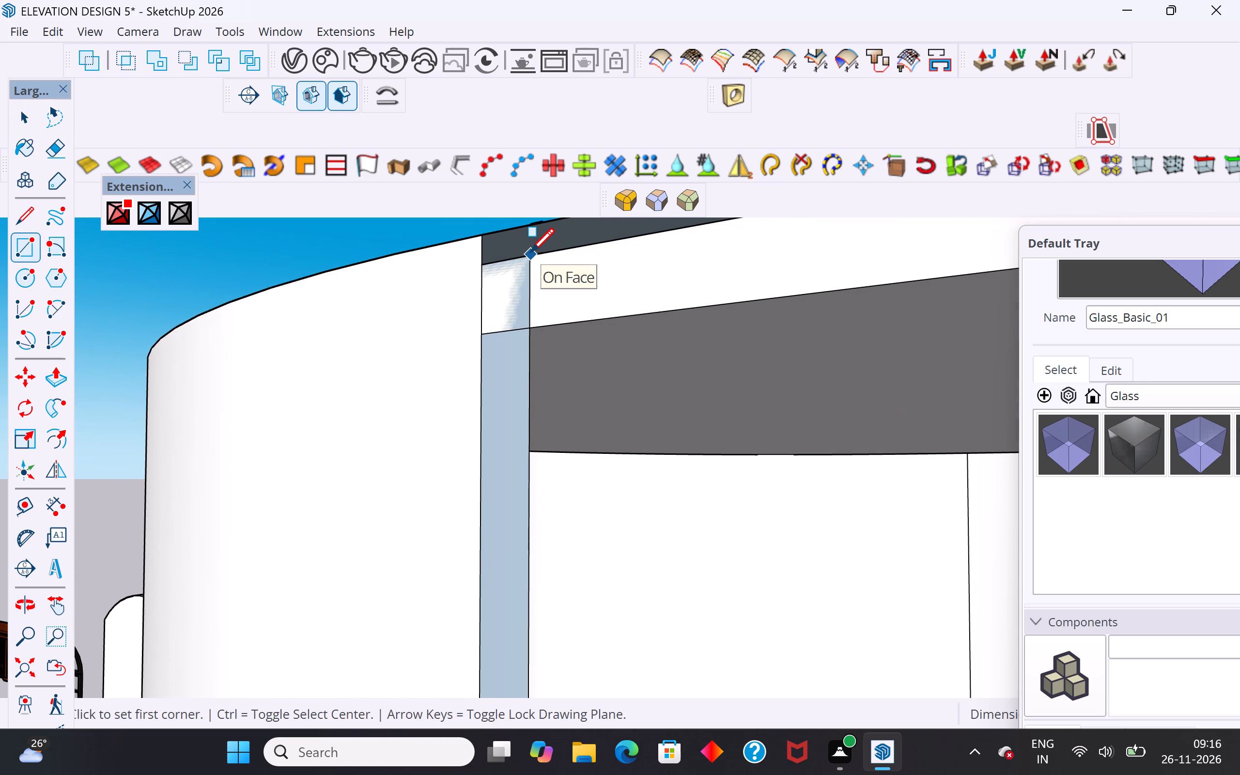
click(530, 254)
scroll(530, 254, down, 17)
scroll(530, 254, up, 1)
scroll(530, 254, down, 3)
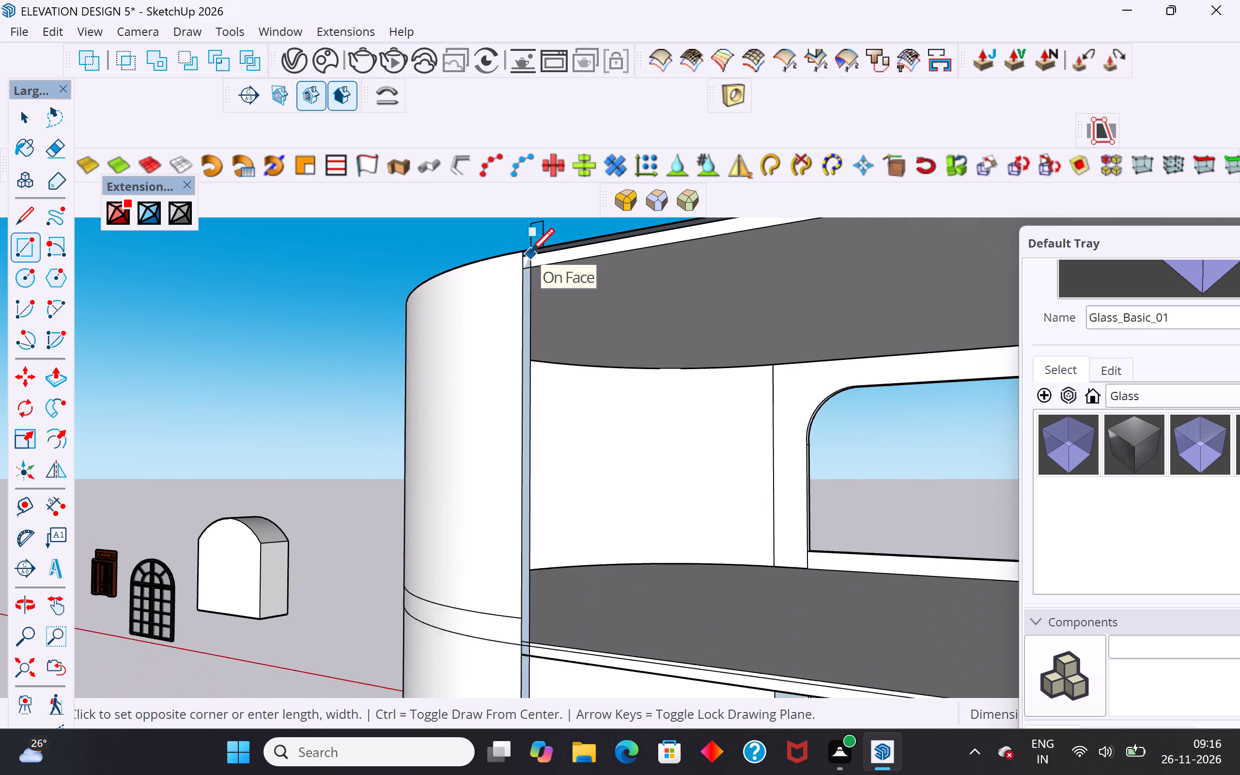
scroll(530, 254, down, 2)
scroll(526, 579, up, 15)
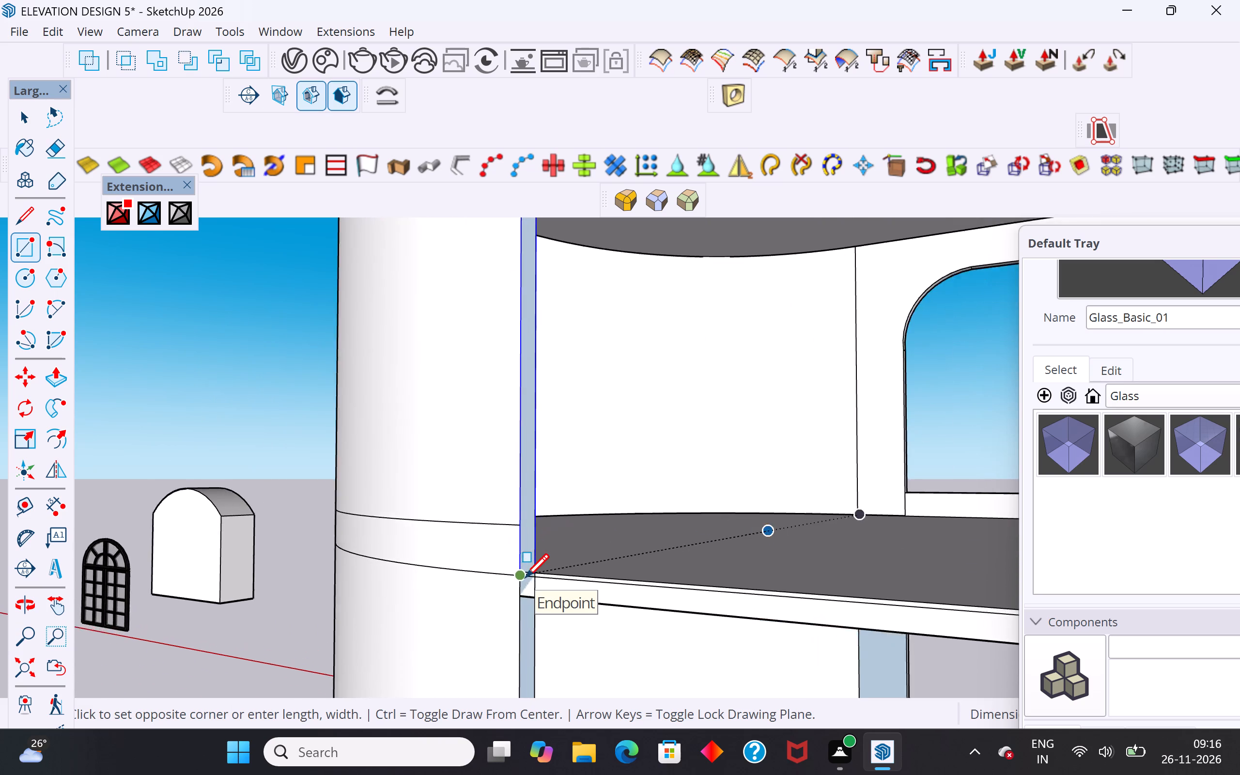
scroll(525, 580, up, 10)
click(509, 563)
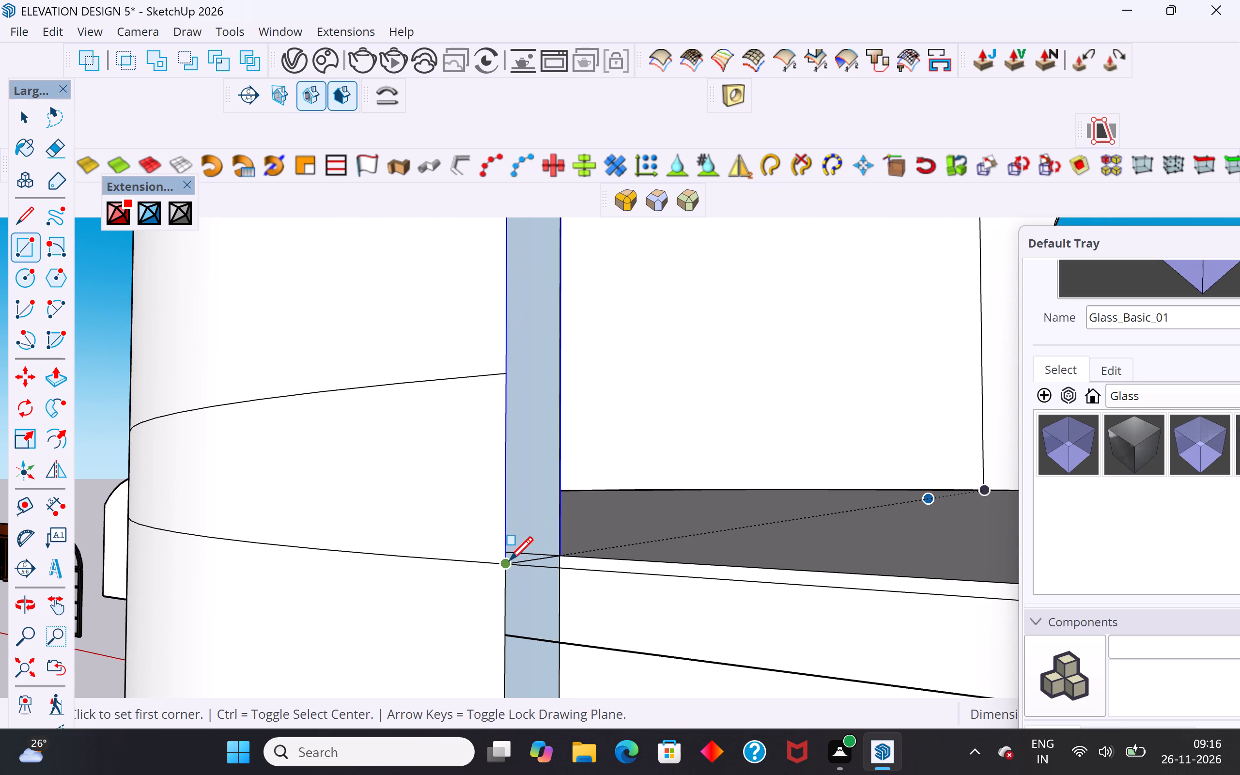
Draw a rectangle over the curved wall's front end face, from the upper-floor slab corner down to the ground-floor slab corner.
scroll(502, 365, down, 4)
middle_drag(559, 498, 429, 596)
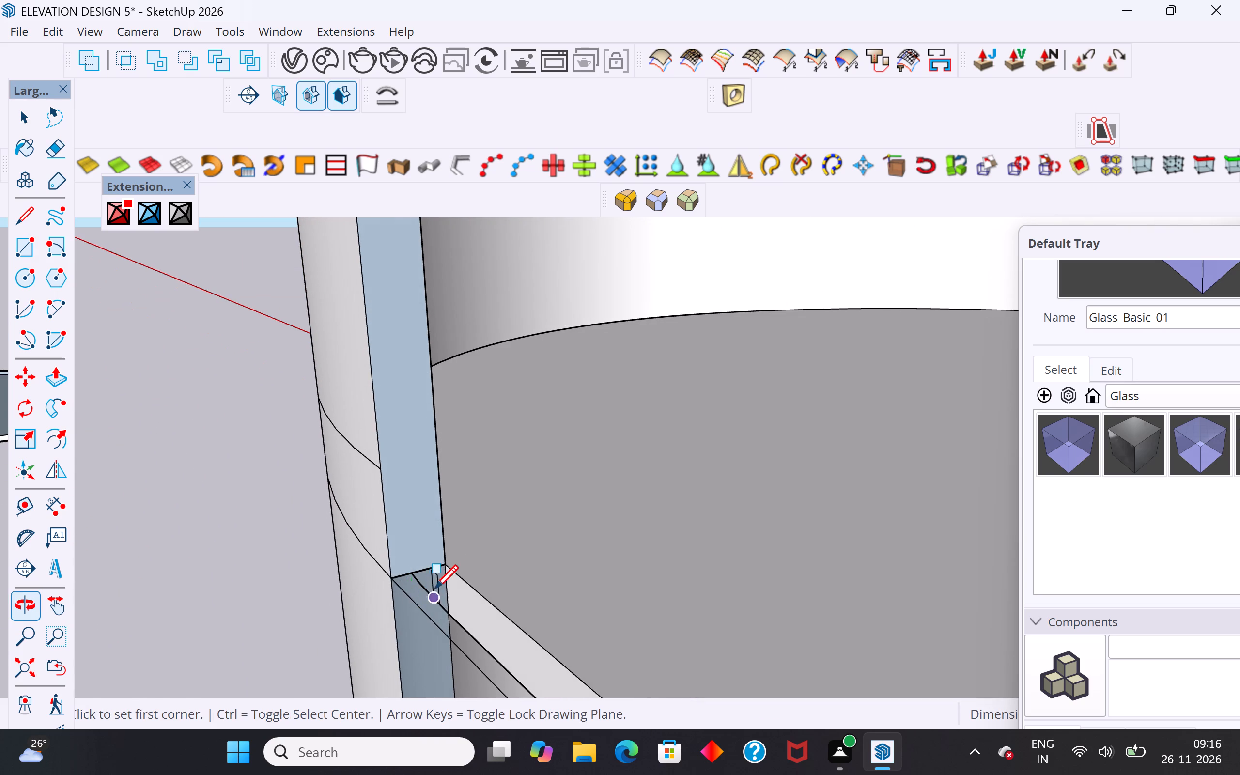
click(442, 571)
scroll(442, 571, down, 10)
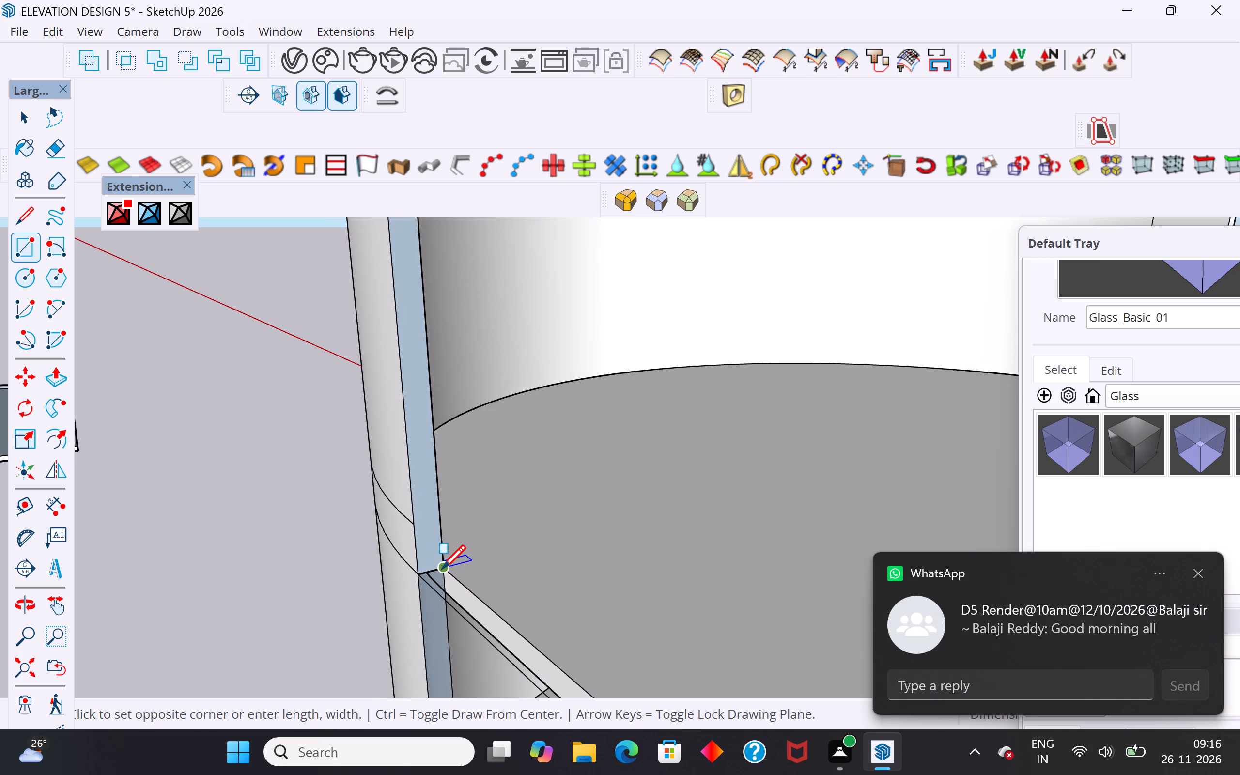
middle_drag(442, 571, 494, 531)
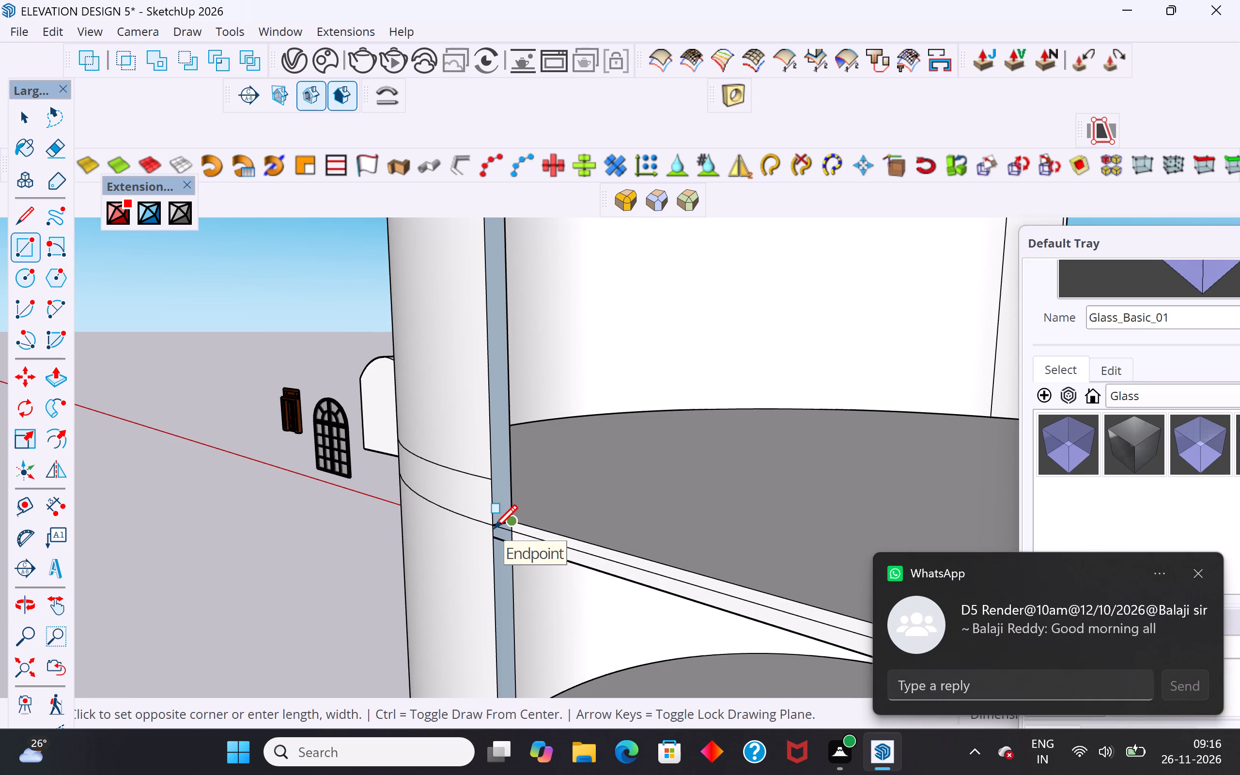
scroll(494, 531, down, 3)
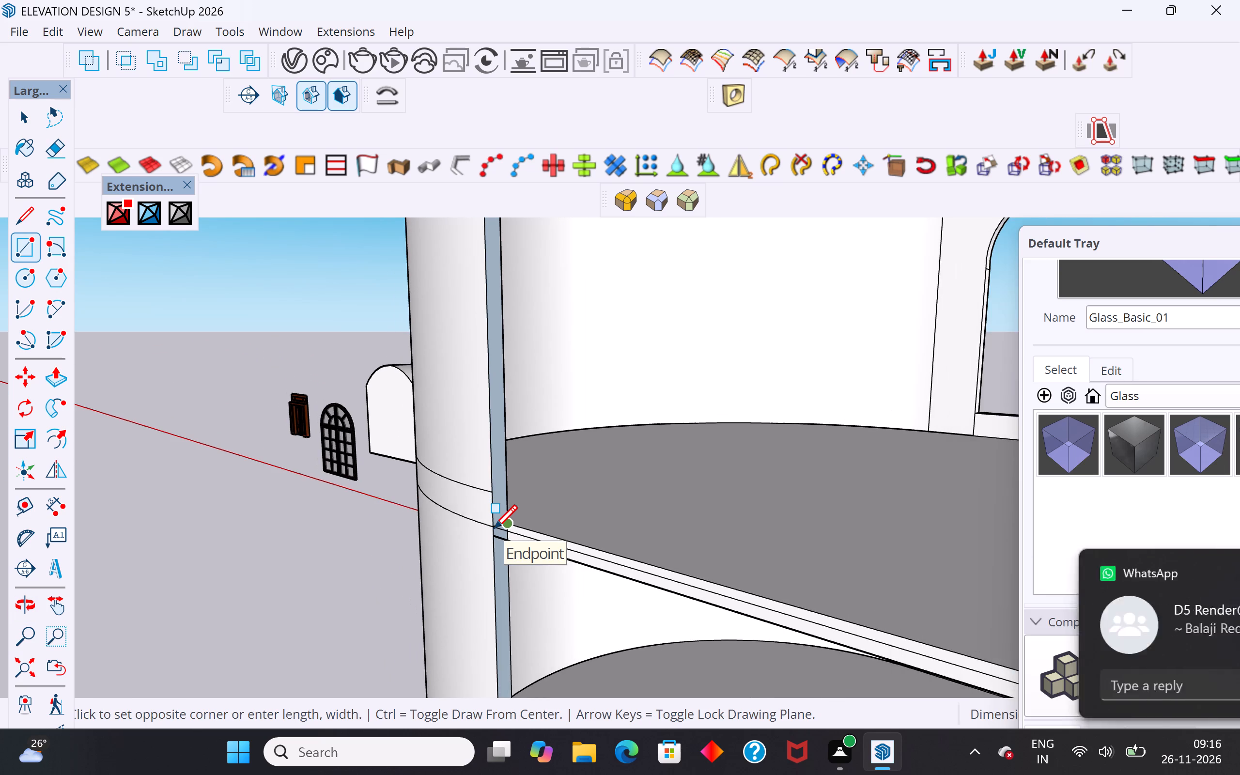
scroll(494, 531, down, 15)
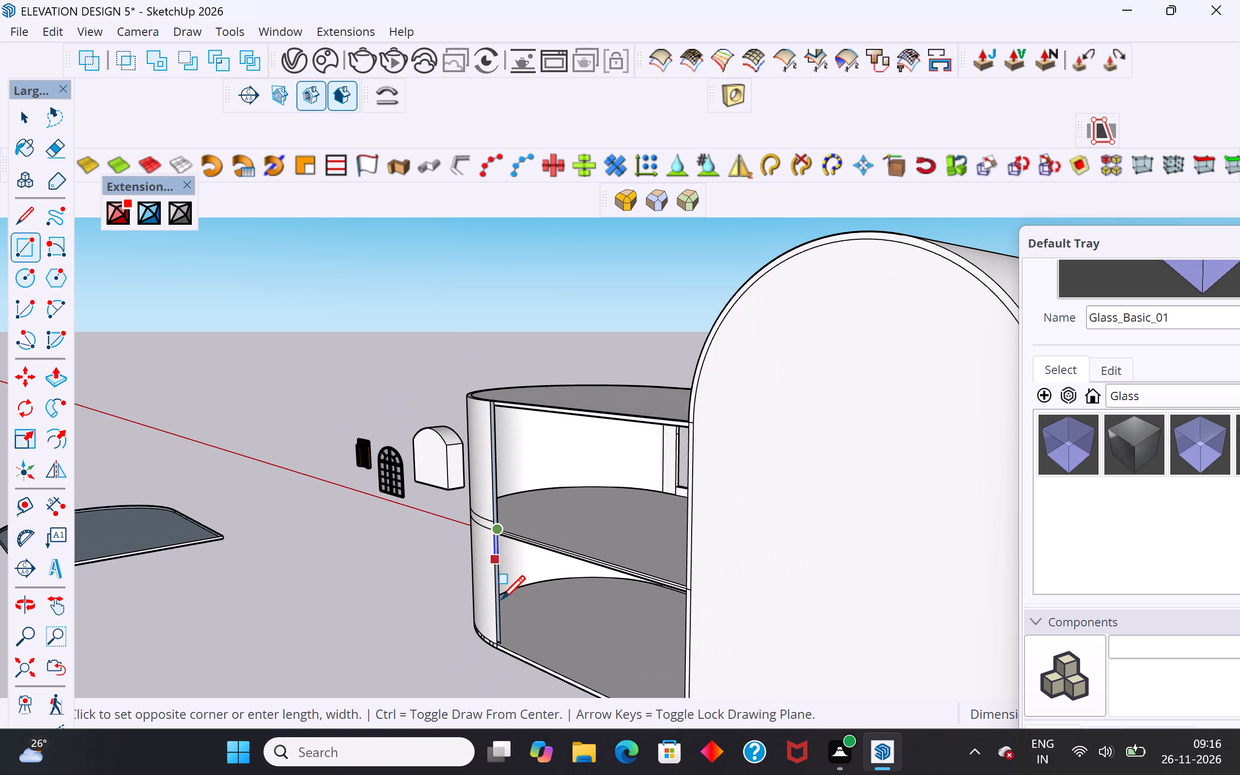
scroll(511, 656, up, 13)
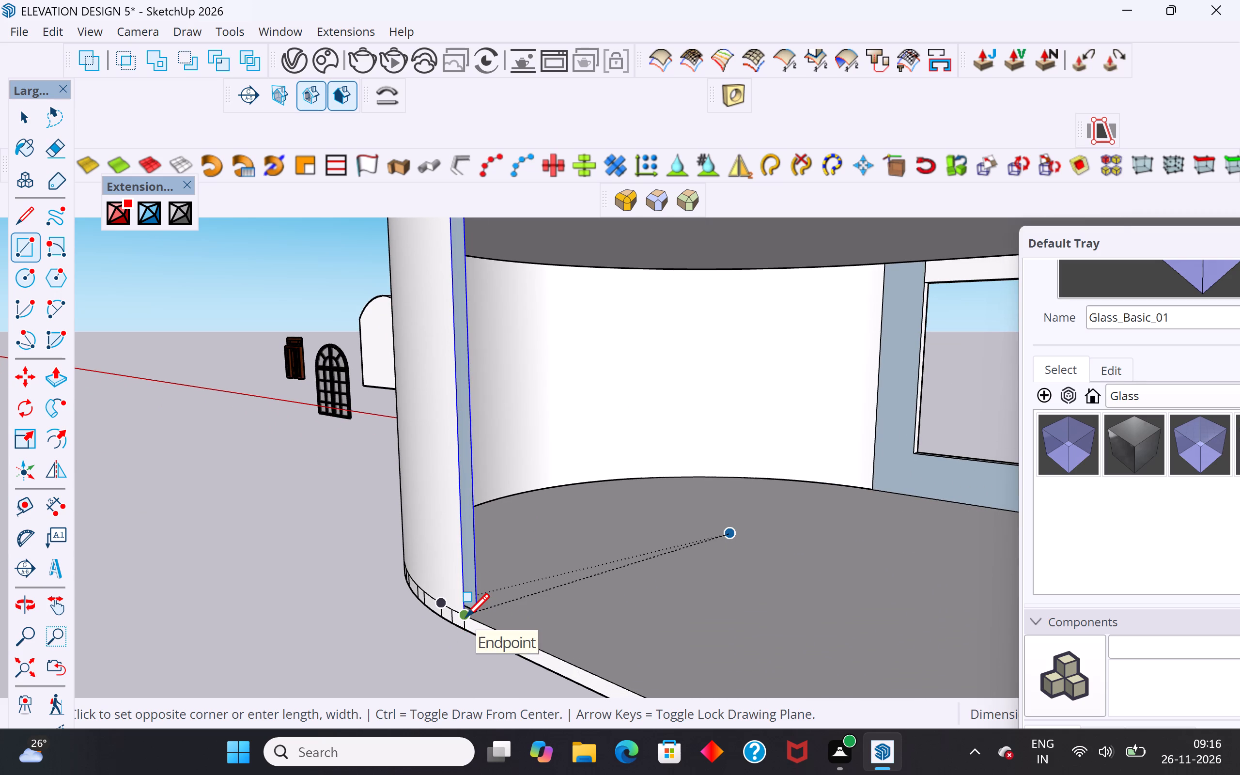
click(465, 620)
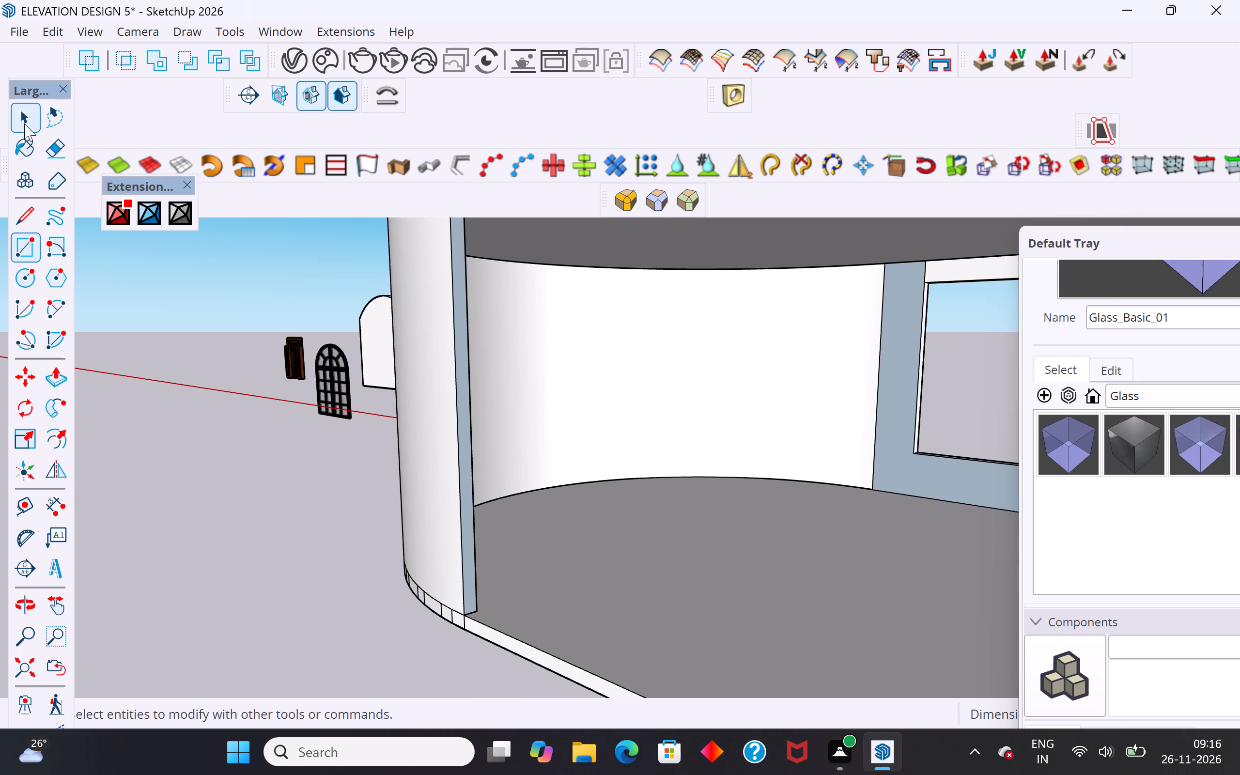
Reverse the ground-floor end face of the curved wall so its front side faces outward.
click(24, 123)
click(179, 337)
scroll(485, 509, up, 4)
click(452, 612)
right_click(452, 612)
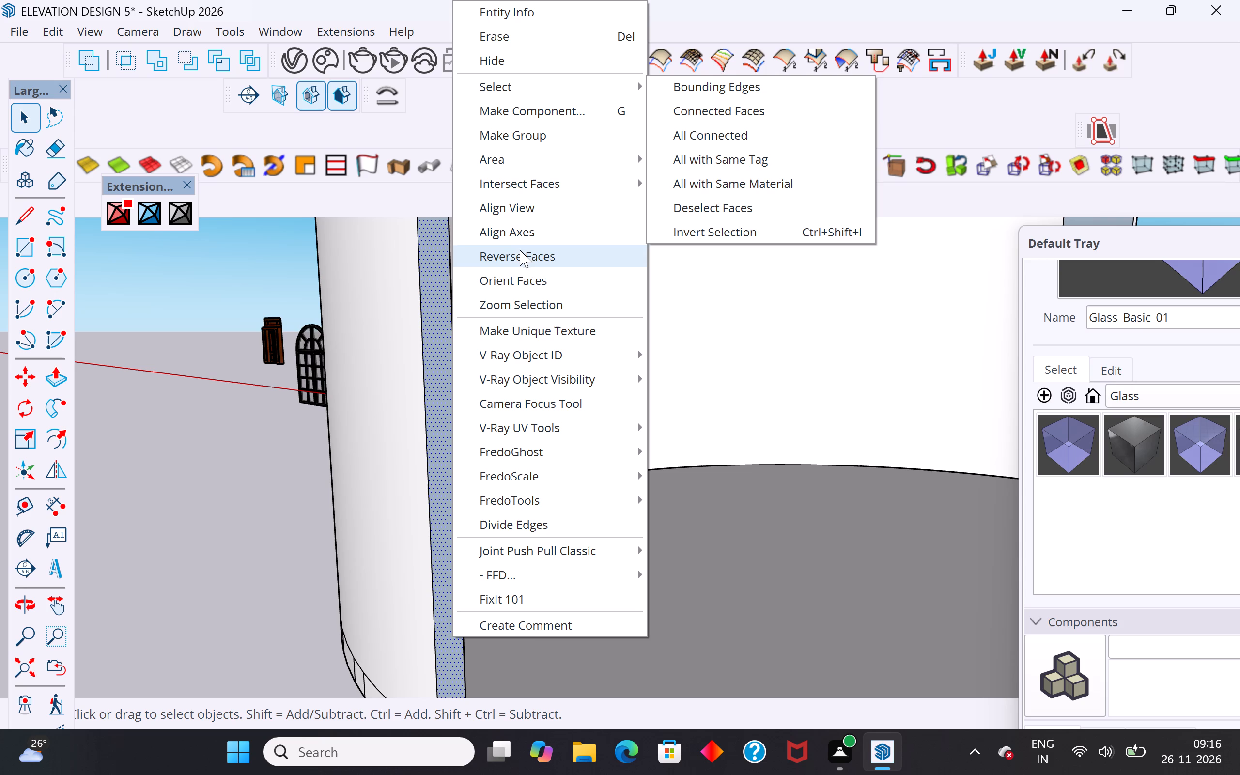
click(530, 257)
Reverse the upper-floor end face of the curved wall so its front side faces outward.
scroll(518, 550, down, 7)
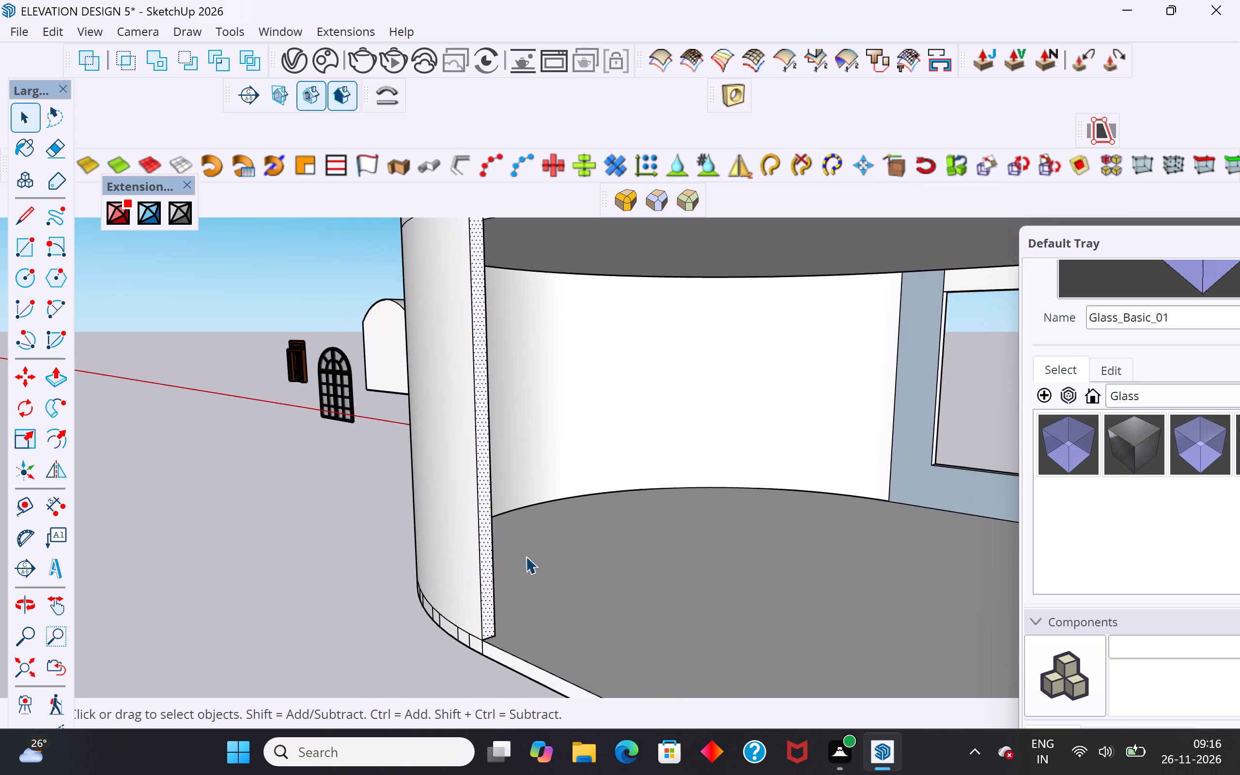
scroll(526, 556, down, 3)
scroll(515, 338, up, 9)
click(483, 352)
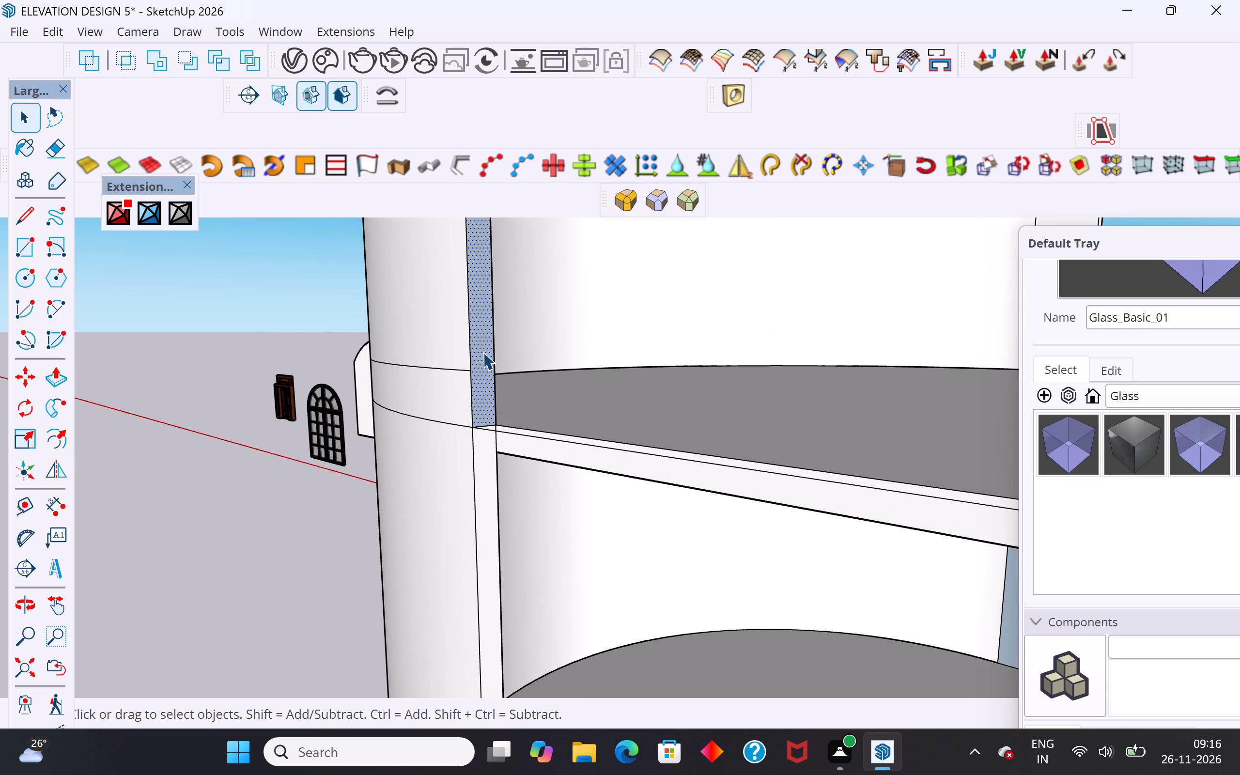
right_click(483, 352)
click(541, 258)
Reverse the inner wall face surrounding the ground-floor window opening.
scroll(383, 530, down, 12)
middle_drag(439, 452, 584, 323)
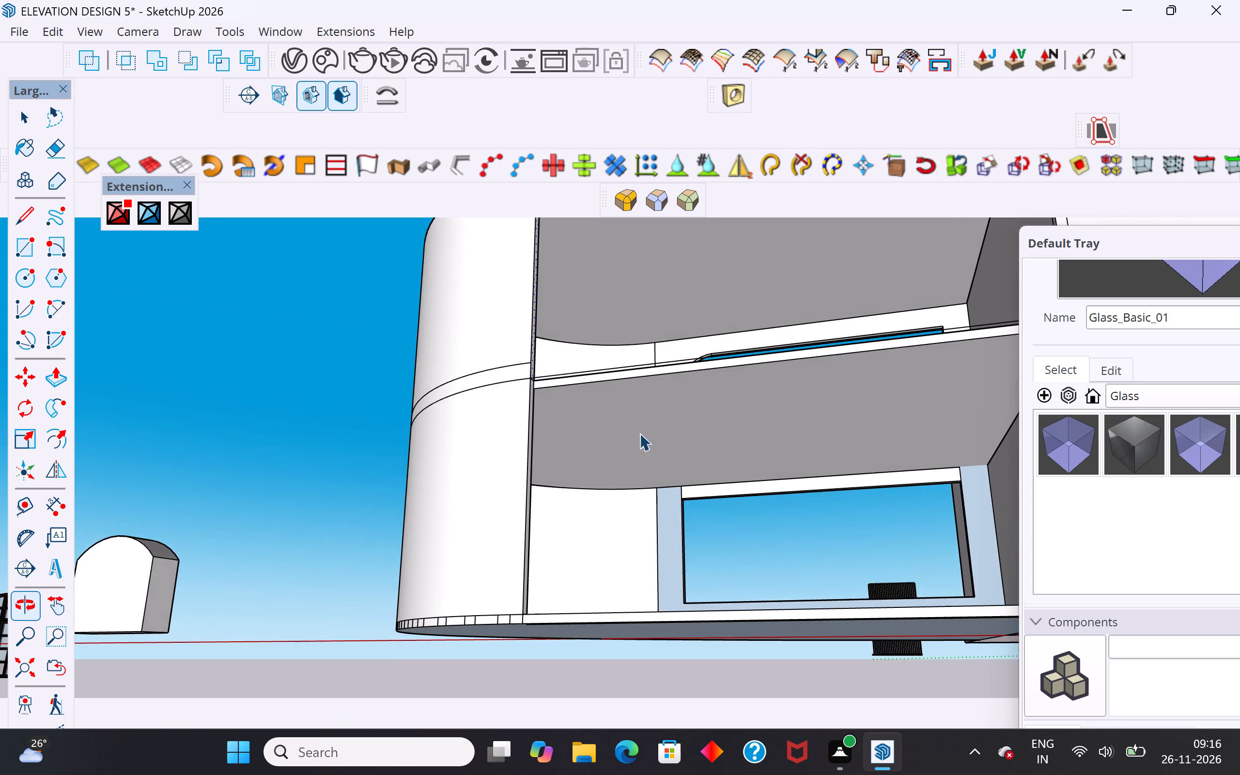
scroll(659, 474, up, 1)
scroll(659, 474, down, 1)
scroll(659, 474, up, 5)
click(675, 508)
right_click(675, 508)
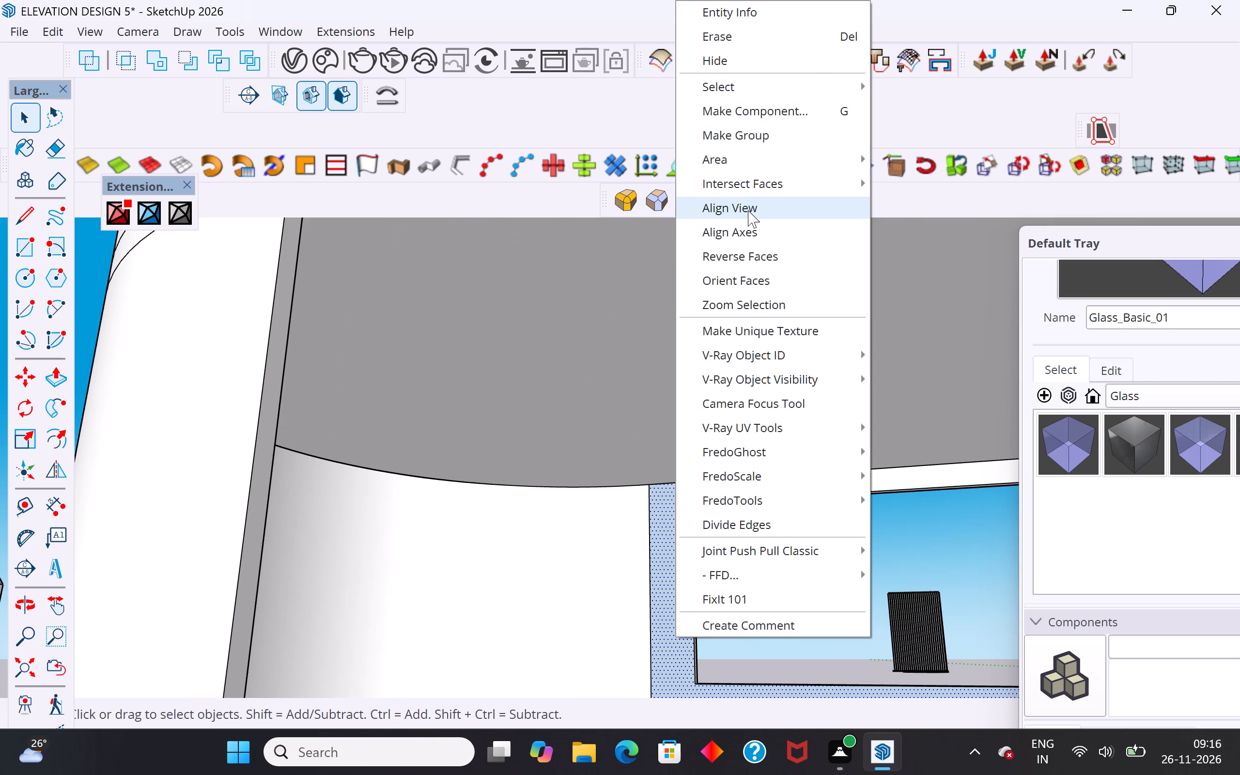
click(745, 254)
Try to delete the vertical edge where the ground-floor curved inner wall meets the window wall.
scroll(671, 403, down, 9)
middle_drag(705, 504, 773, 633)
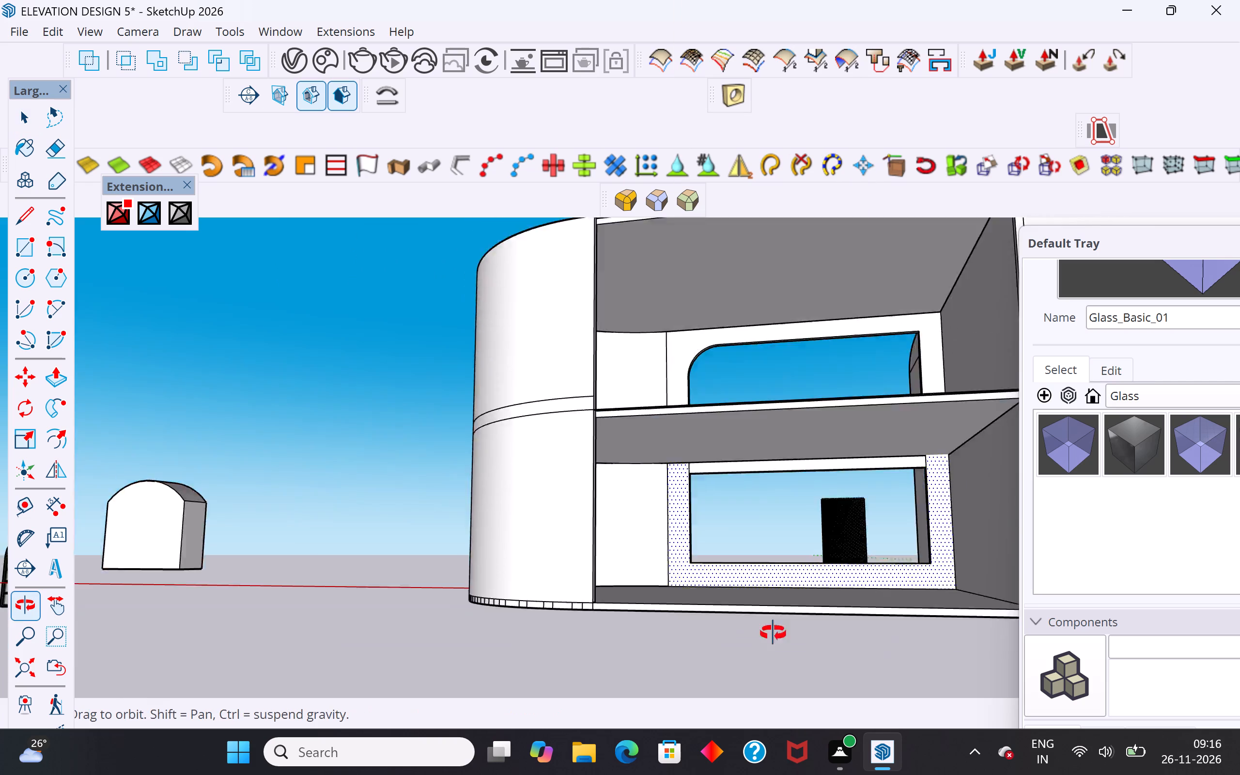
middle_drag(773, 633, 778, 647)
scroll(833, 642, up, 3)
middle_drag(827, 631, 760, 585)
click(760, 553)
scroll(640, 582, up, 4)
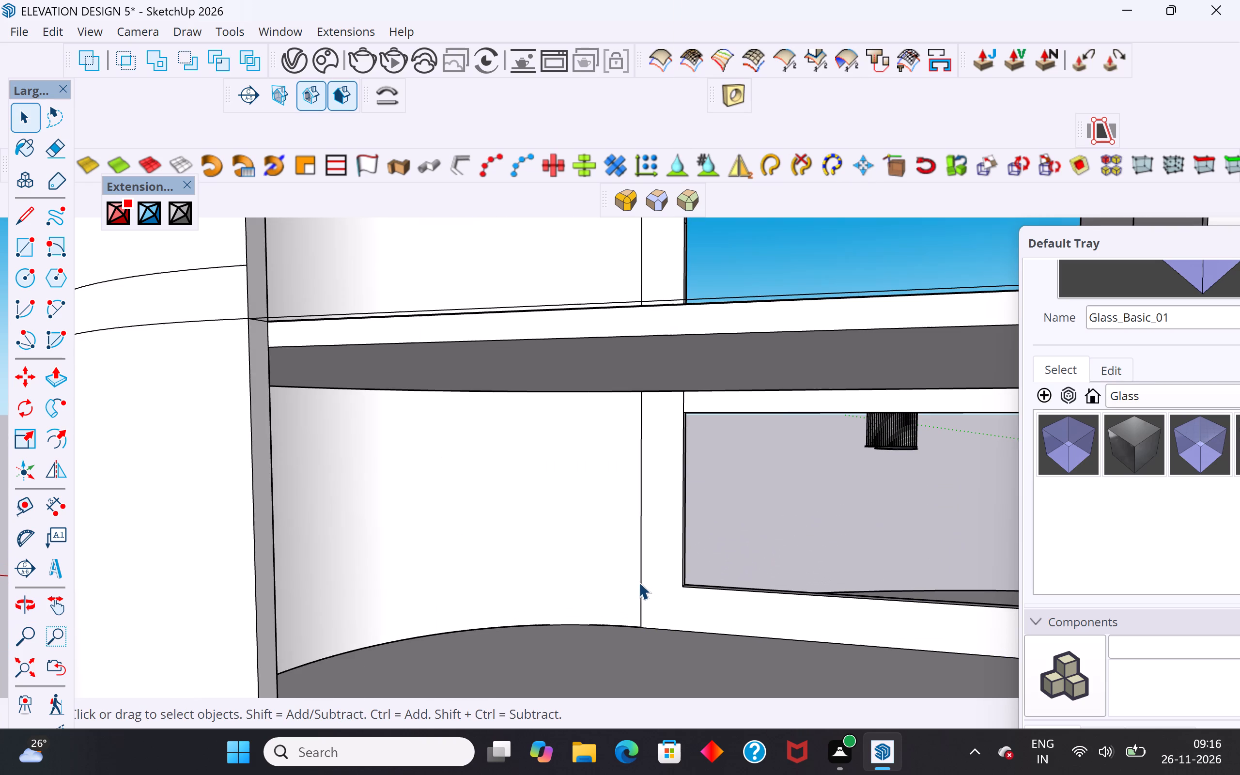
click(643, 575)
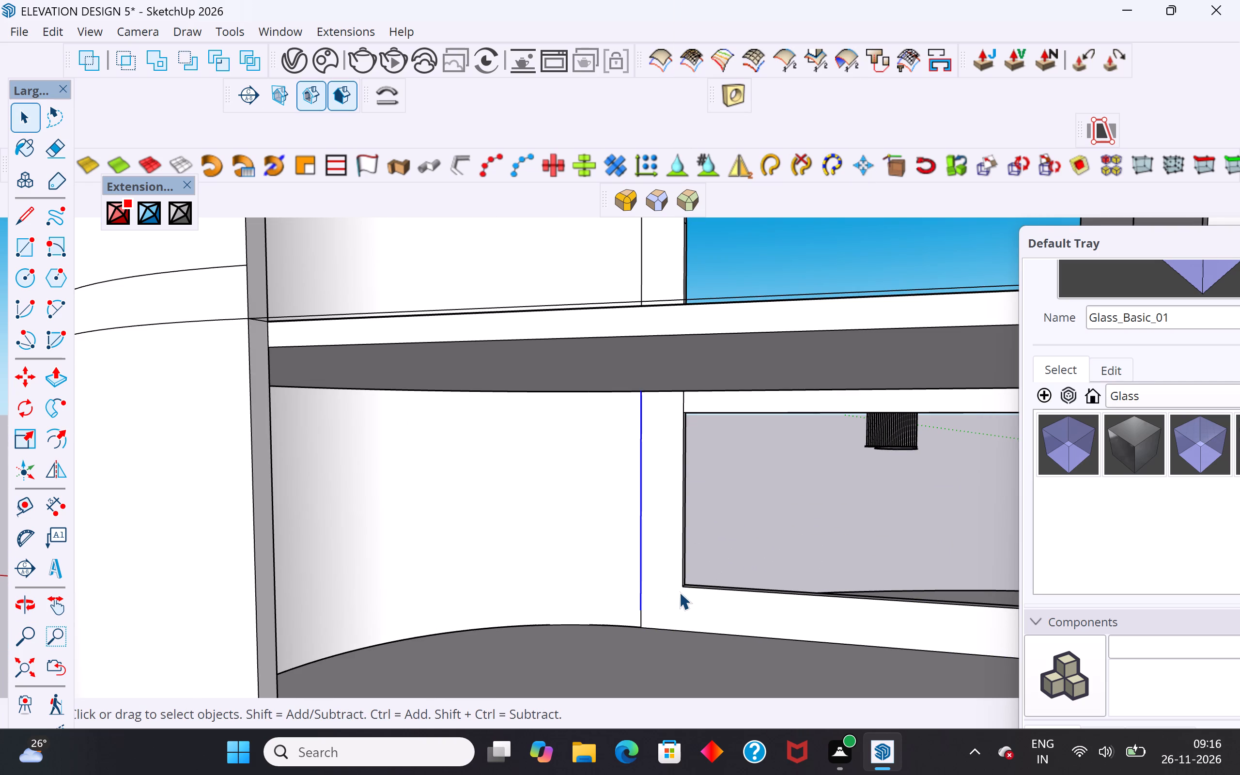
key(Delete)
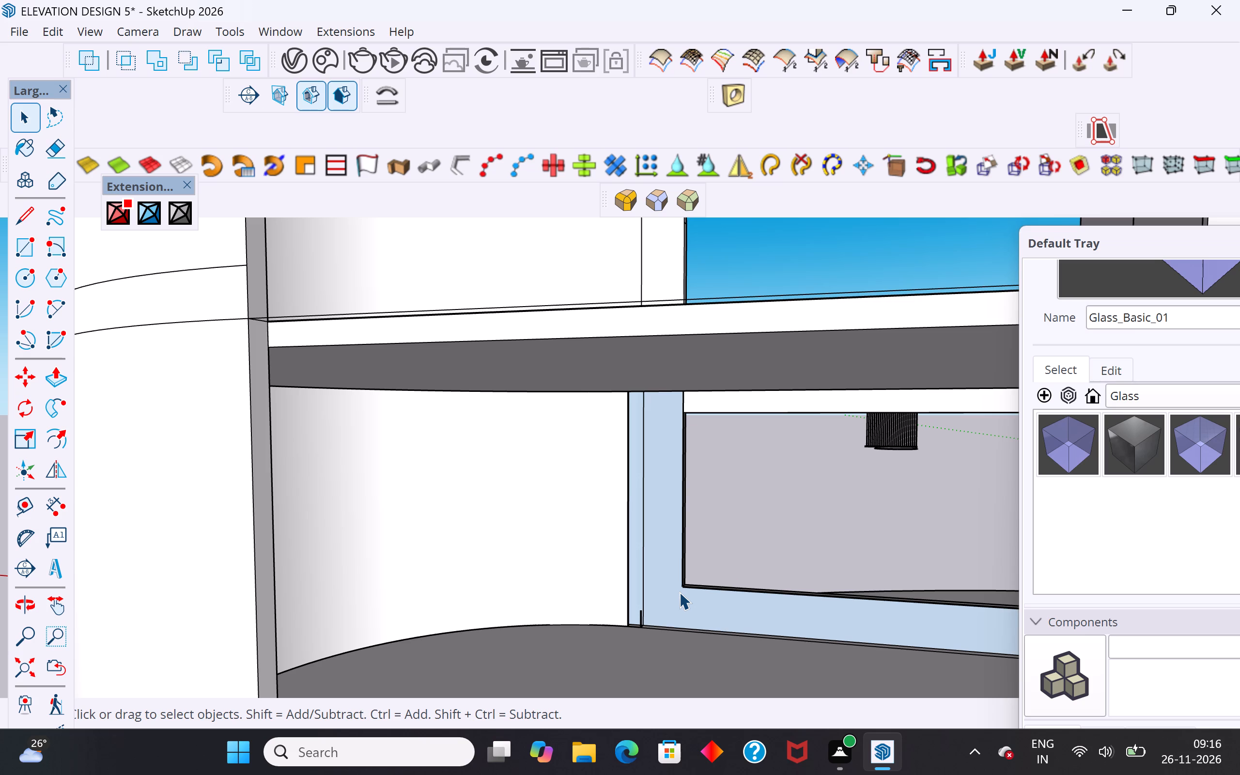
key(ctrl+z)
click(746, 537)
Examine the curved side block and the whole building from several angles.
scroll(746, 537, down, 5)
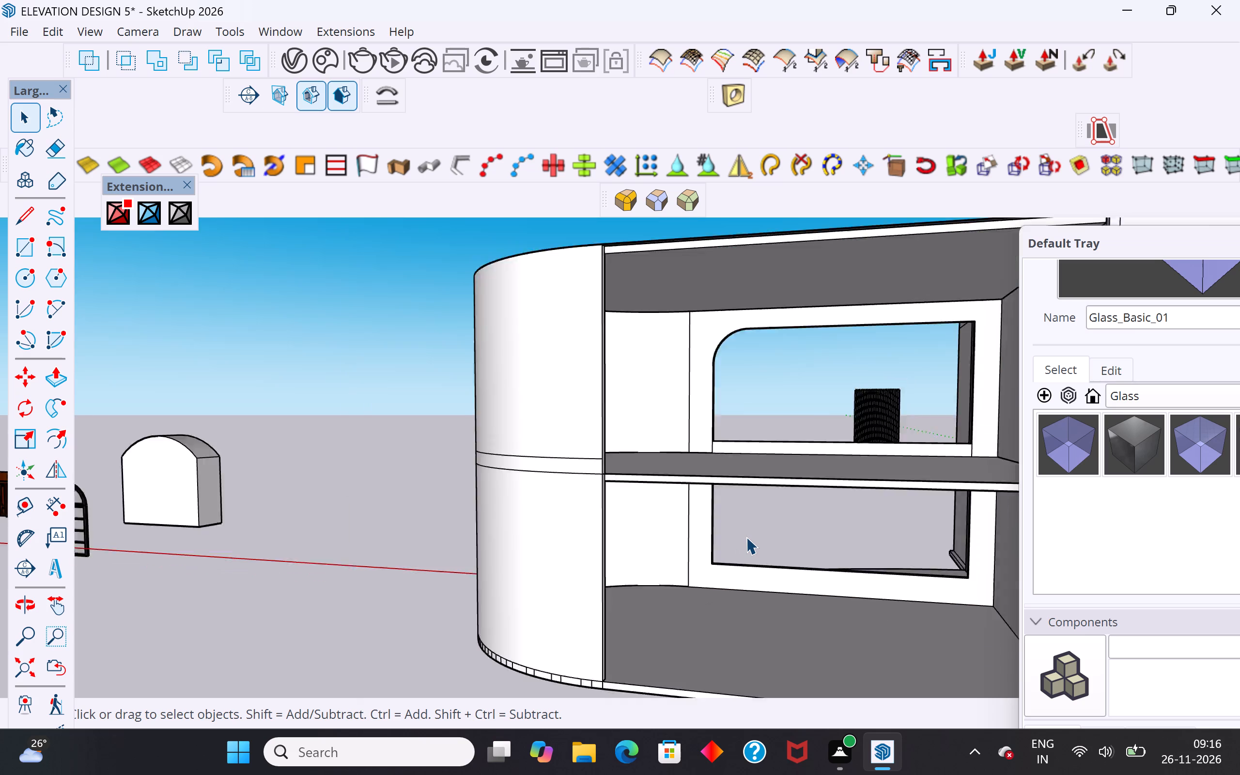
scroll(746, 537, down, 1)
middle_drag(747, 537, 778, 660)
scroll(557, 443, down, 4)
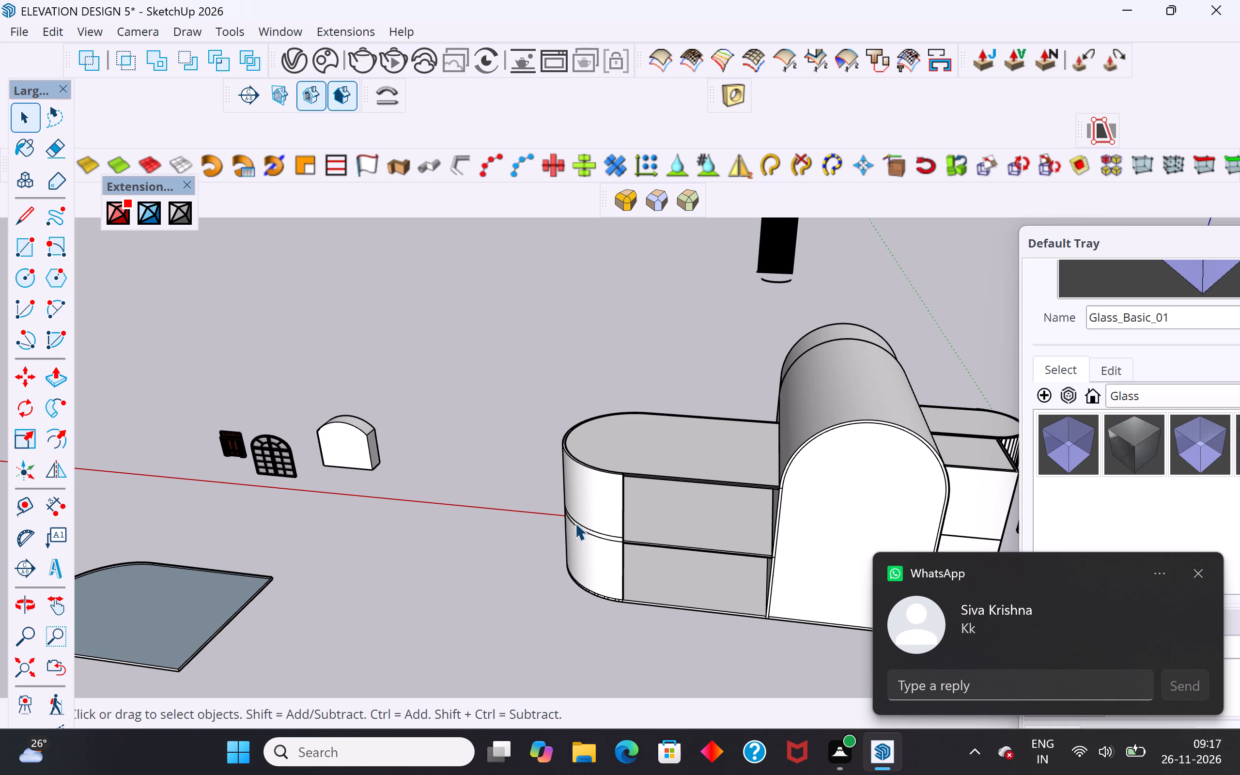
click(1196, 575)
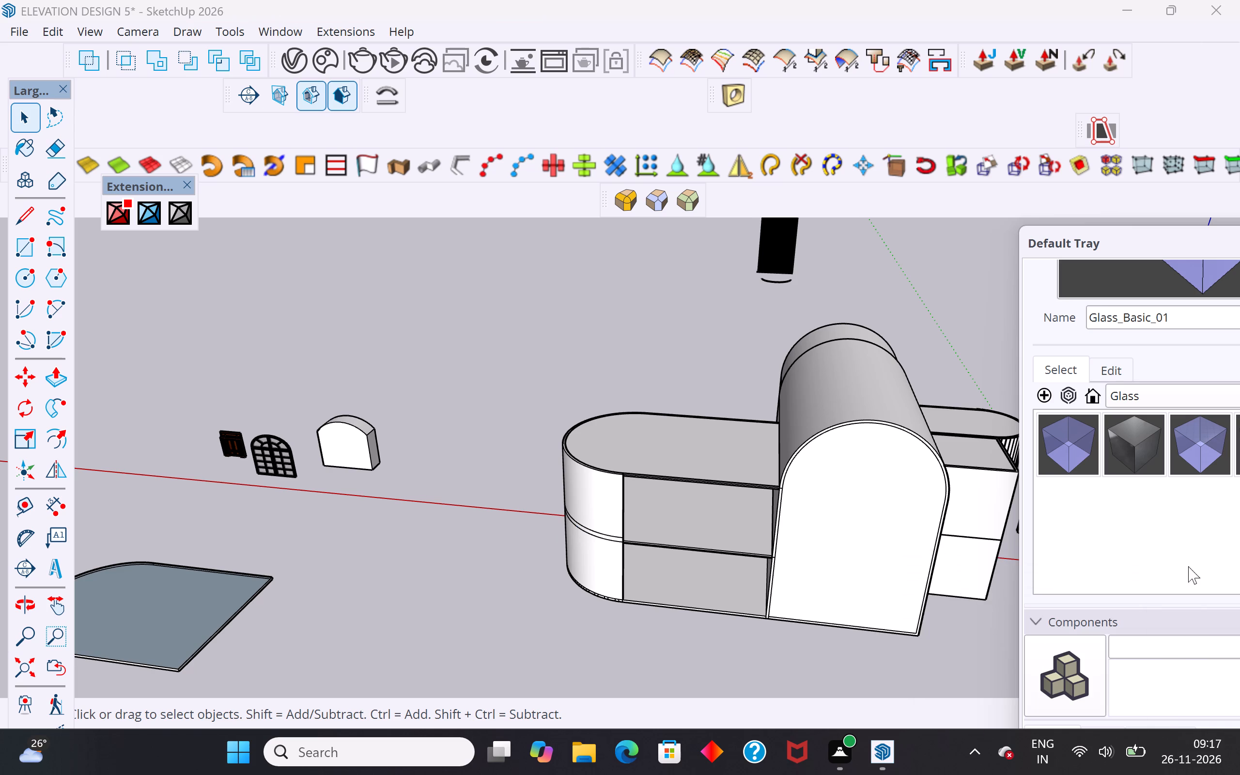
scroll(780, 450, down, 7)
middle_drag(755, 538, 516, 384)
scroll(604, 465, up, 4)
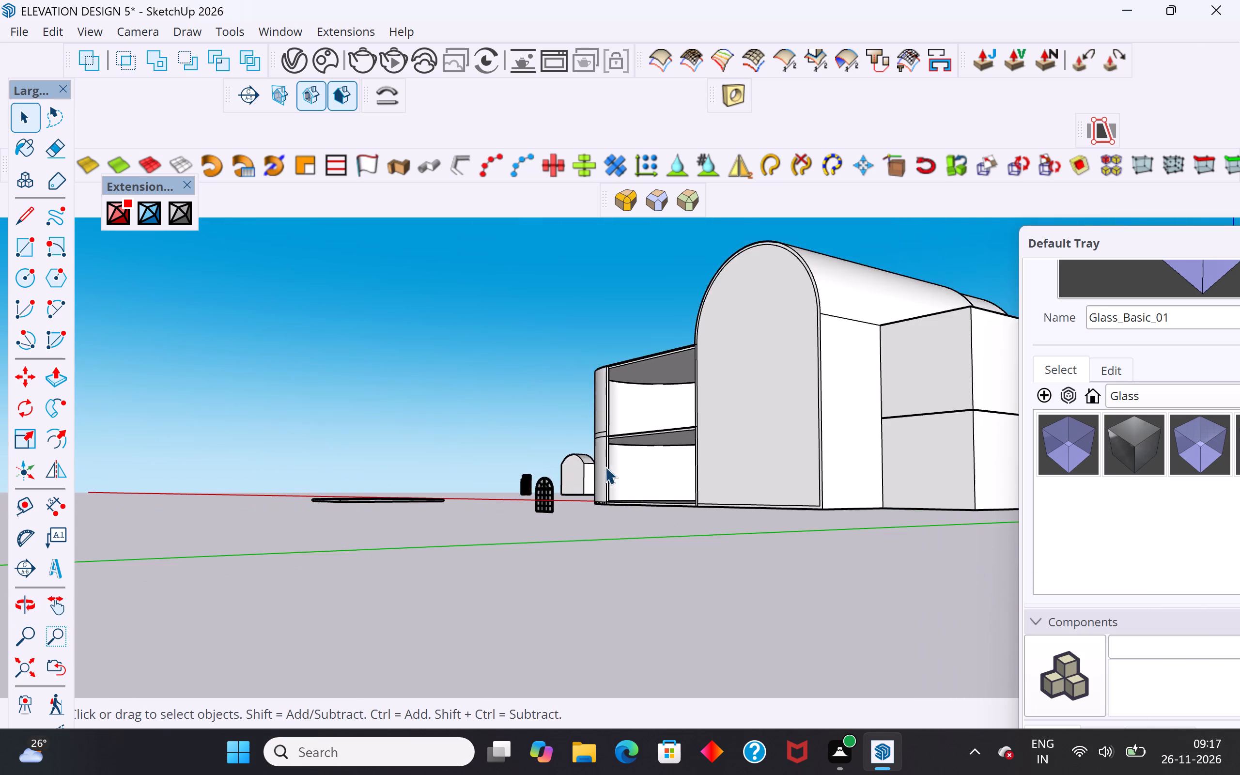
scroll(605, 466, up, 3)
middle_drag(619, 482, 947, 572)
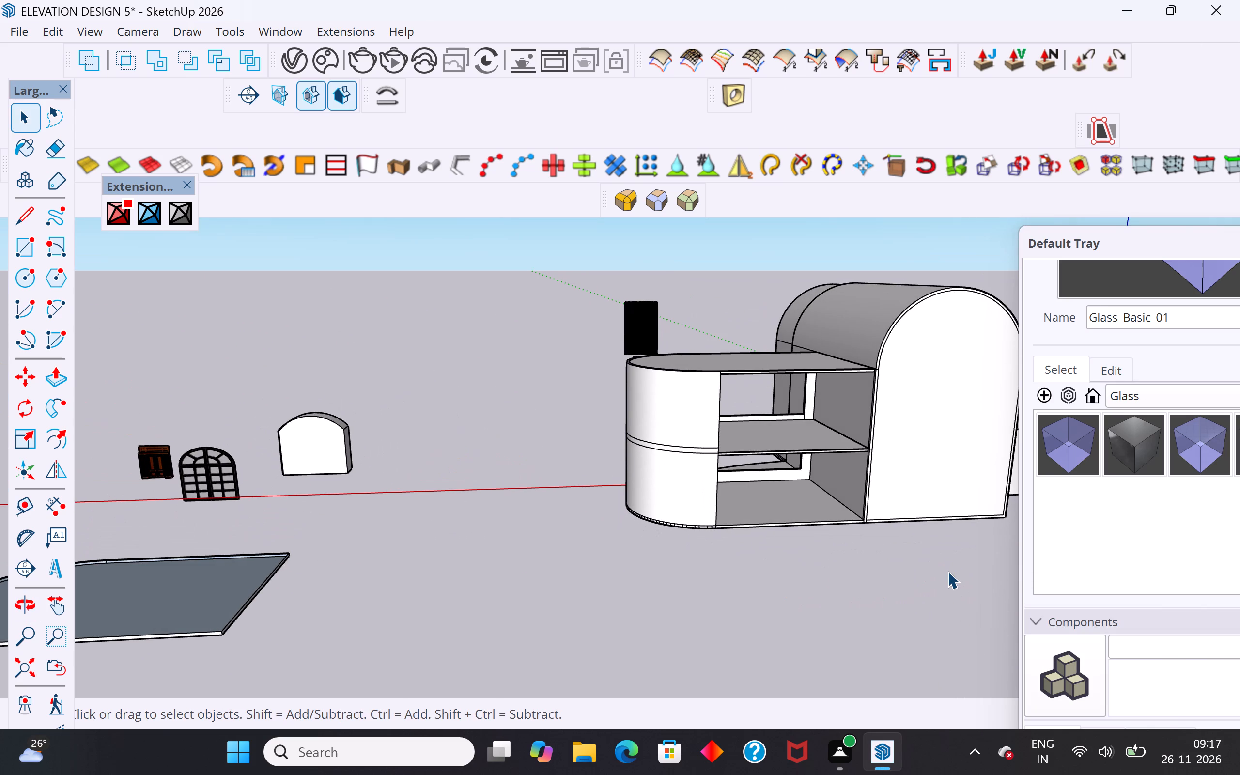
scroll(588, 516, down, 5)
middle_drag(844, 538, 831, 532)
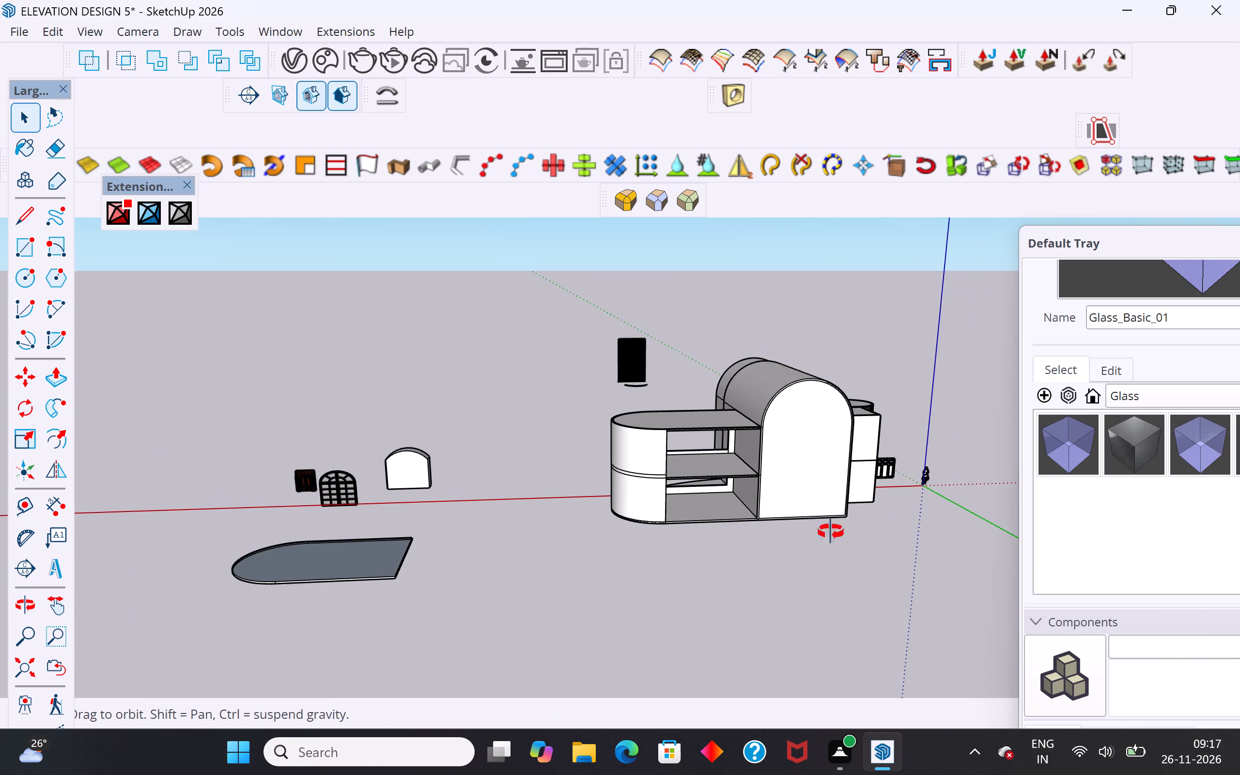
Examine the curved side block's window wall and the narrow slab projecting between its two window openings.
middle_drag(831, 532, 1121, 643)
middle_drag(477, 440, 868, 402)
scroll(561, 406, up, 4)
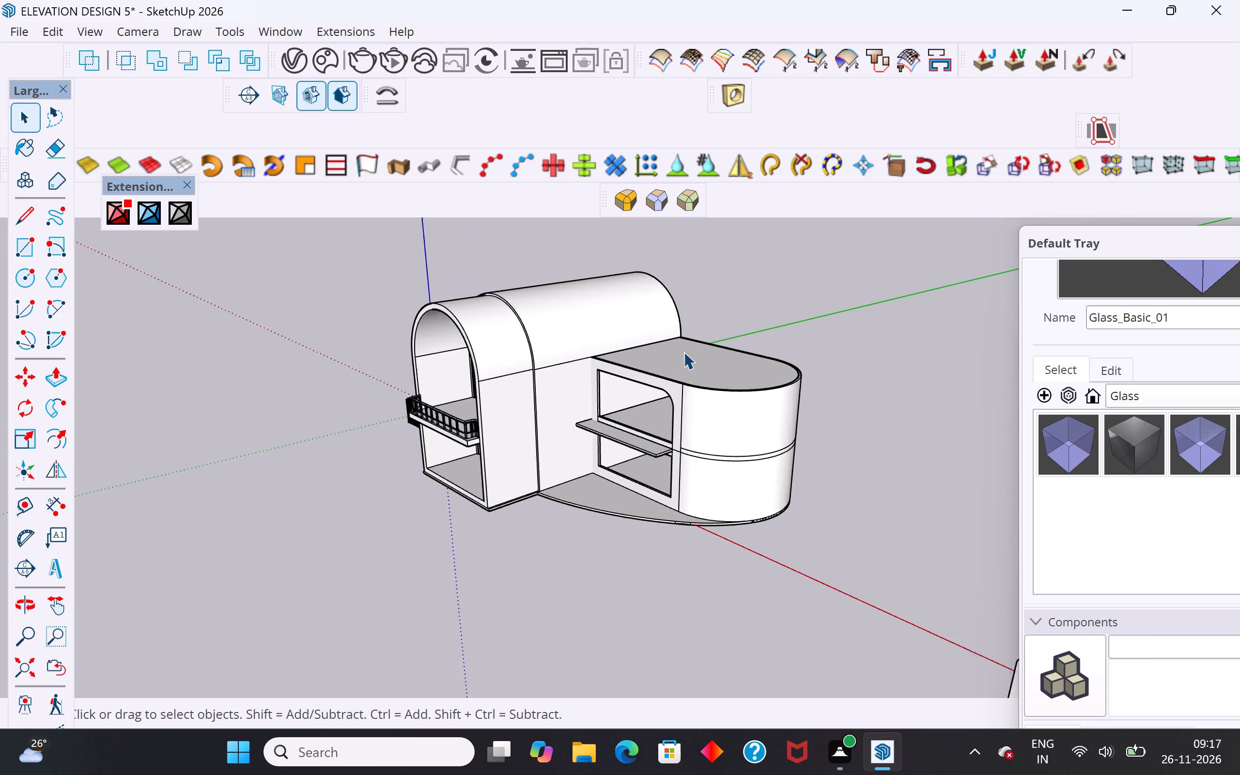
scroll(683, 352, up, 16)
middle_drag(720, 587, 900, 588)
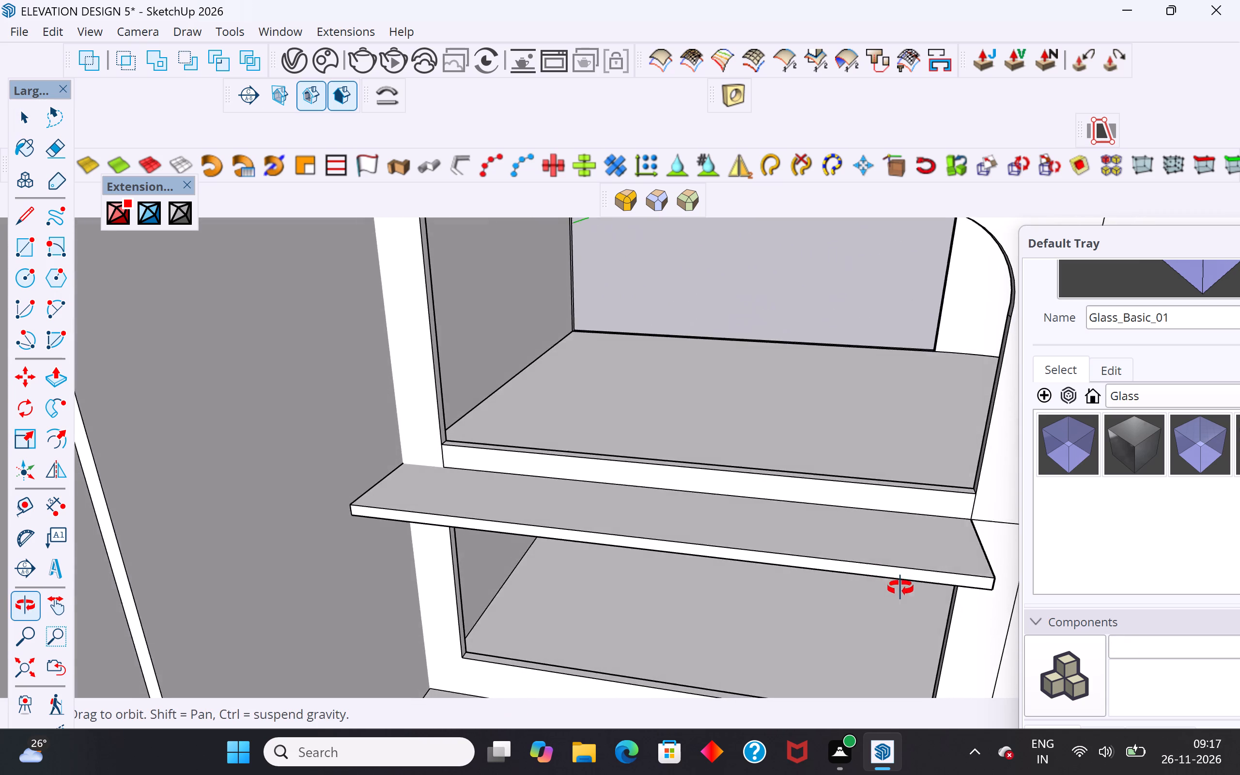
middle_drag(900, 588, 766, 579)
scroll(364, 409, up, 3)
scroll(384, 430, down, 3)
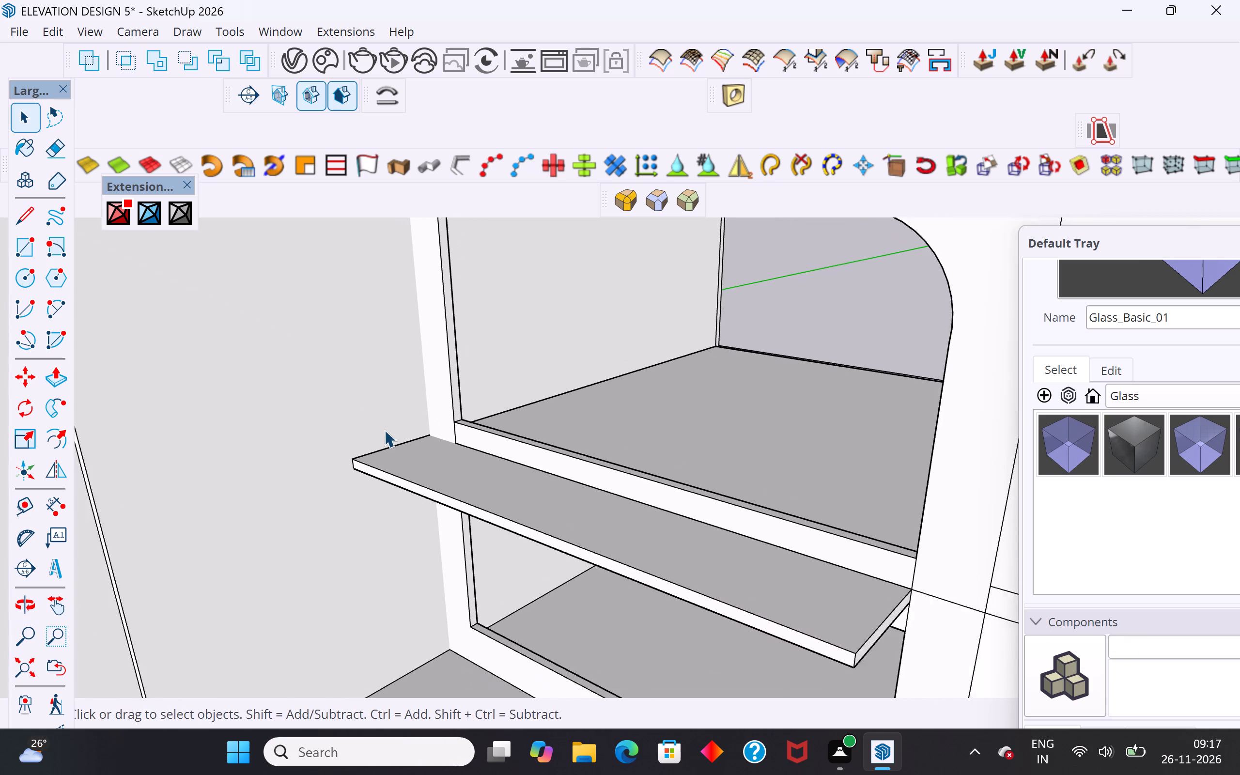
scroll(384, 430, down, 2)
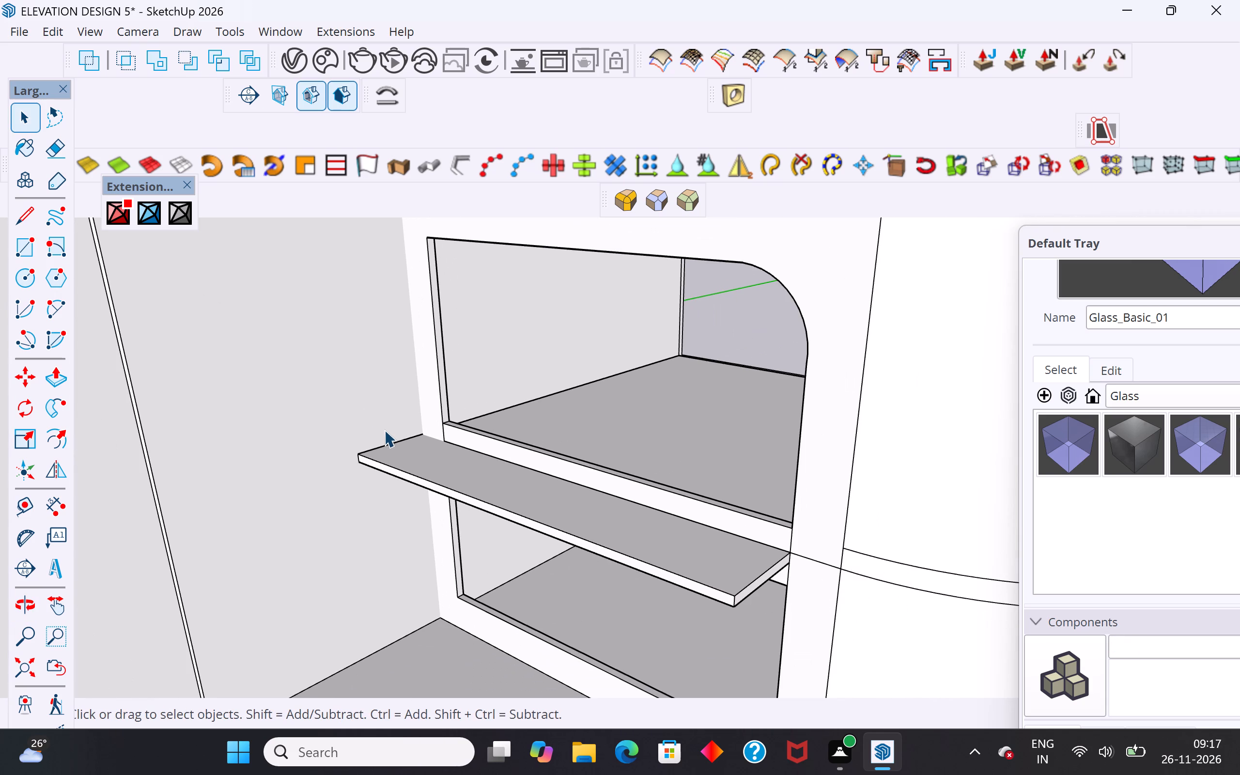
scroll(382, 413, down, 5)
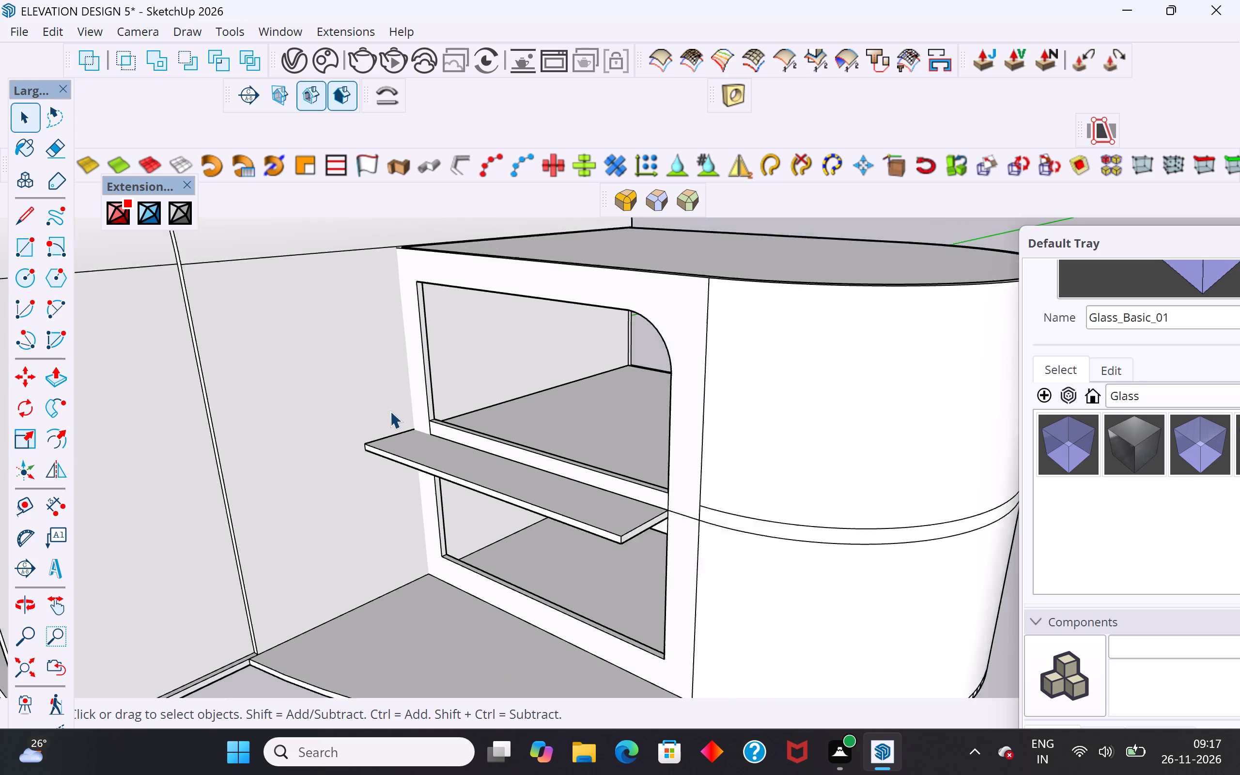
scroll(390, 411, down, 1)
middle_drag(474, 438, 465, 504)
scroll(421, 419, up, 2)
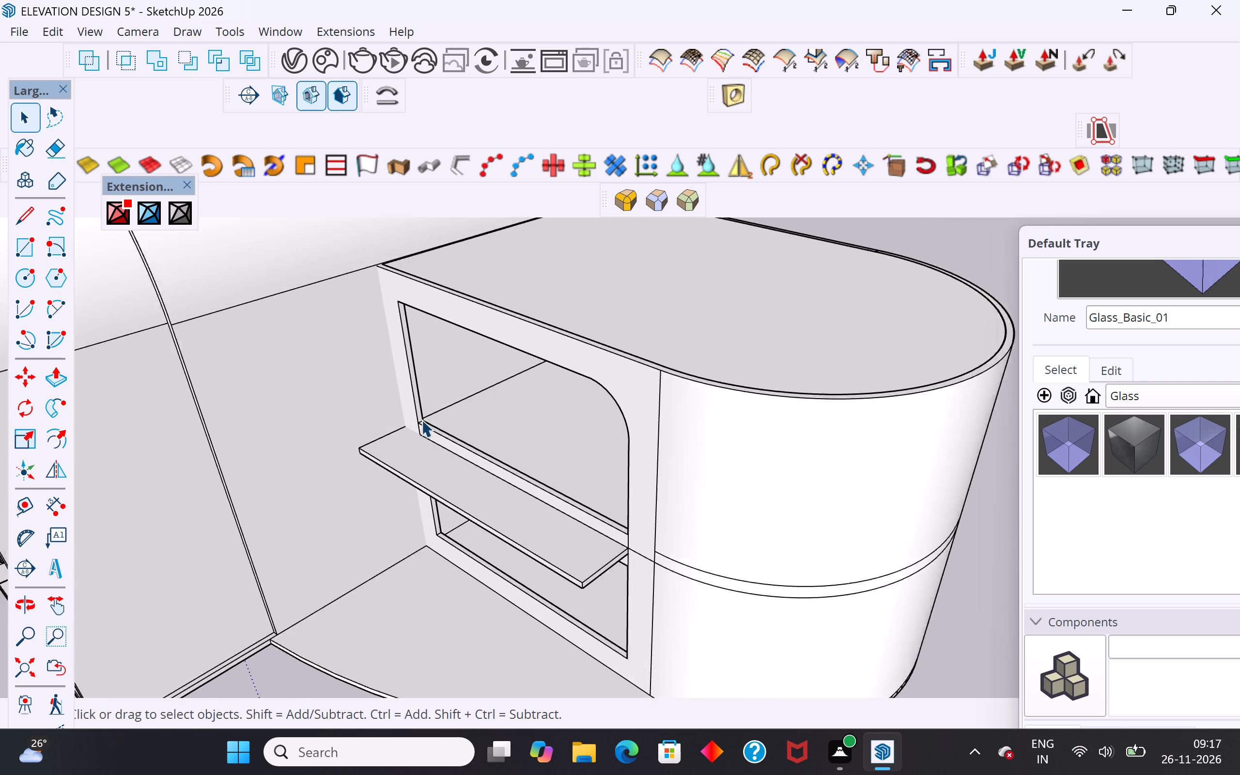
scroll(421, 419, up, 8)
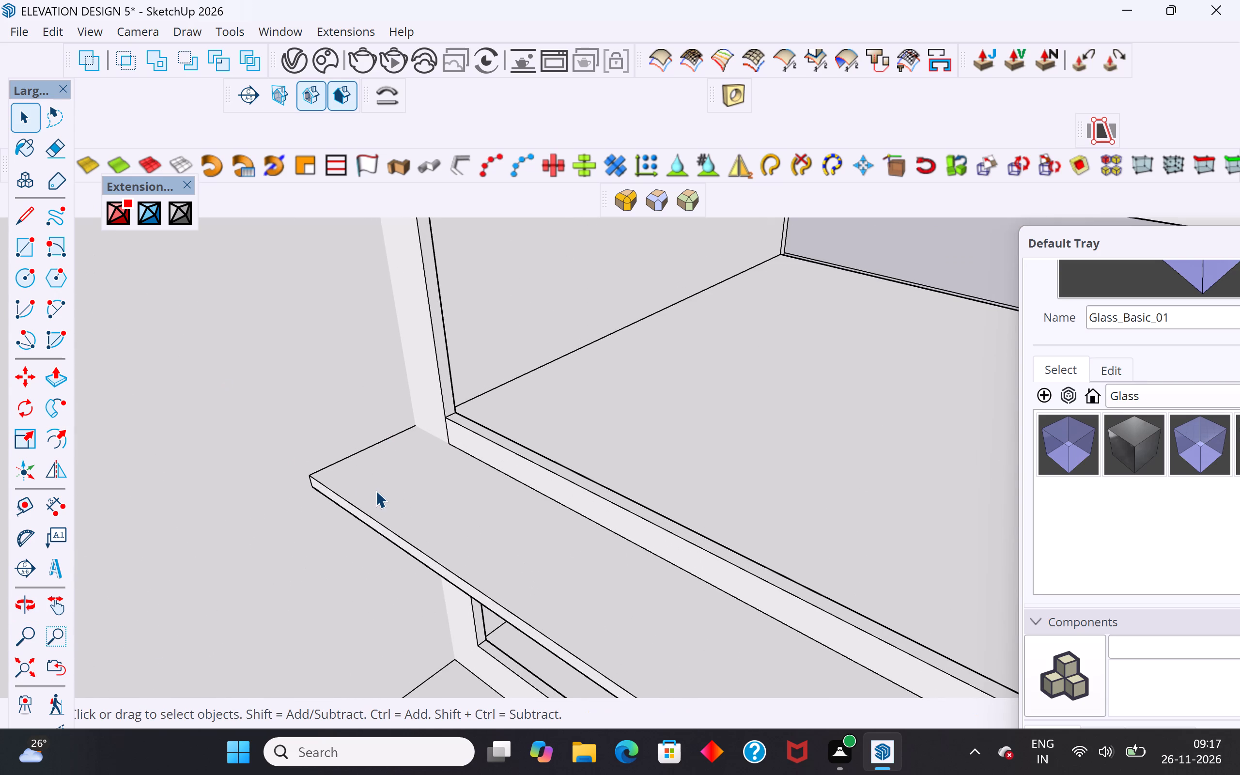
Open the upper-floor slab that projects from the window wall for editing and select its top face.
click(378, 490)
double_click(413, 488)
click(414, 488)
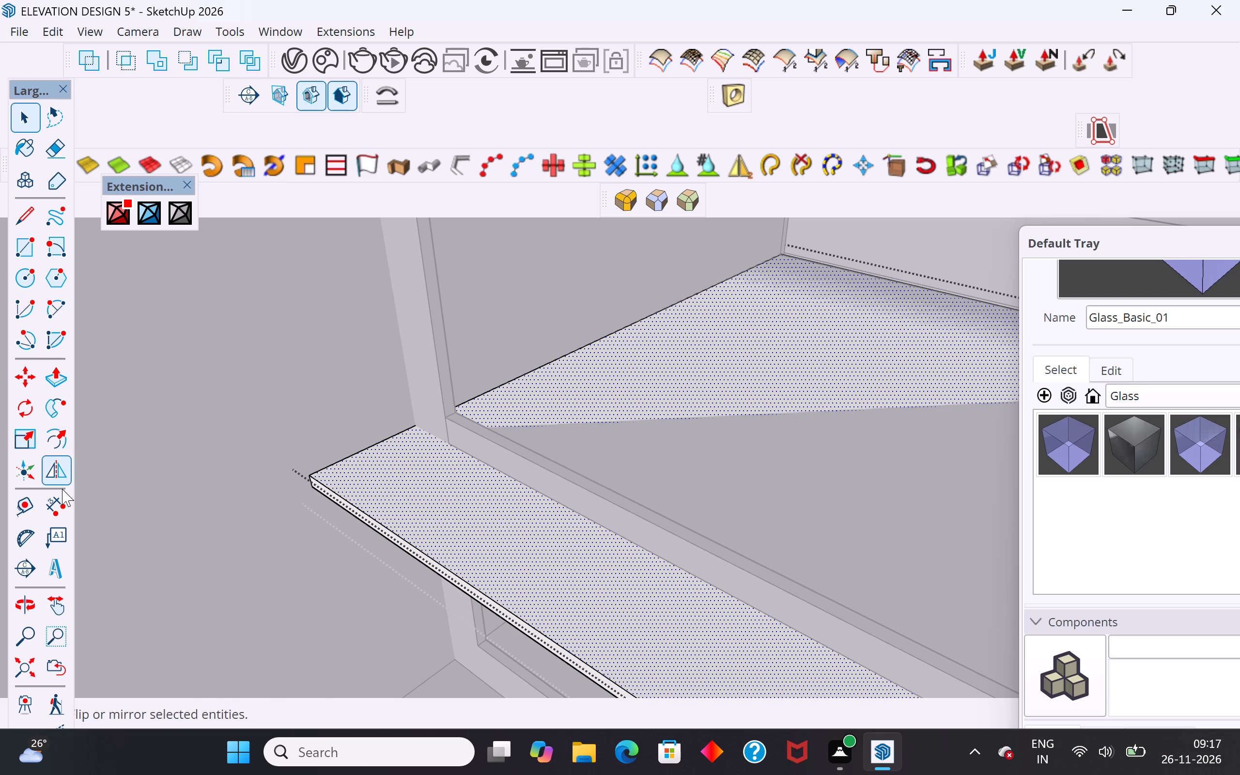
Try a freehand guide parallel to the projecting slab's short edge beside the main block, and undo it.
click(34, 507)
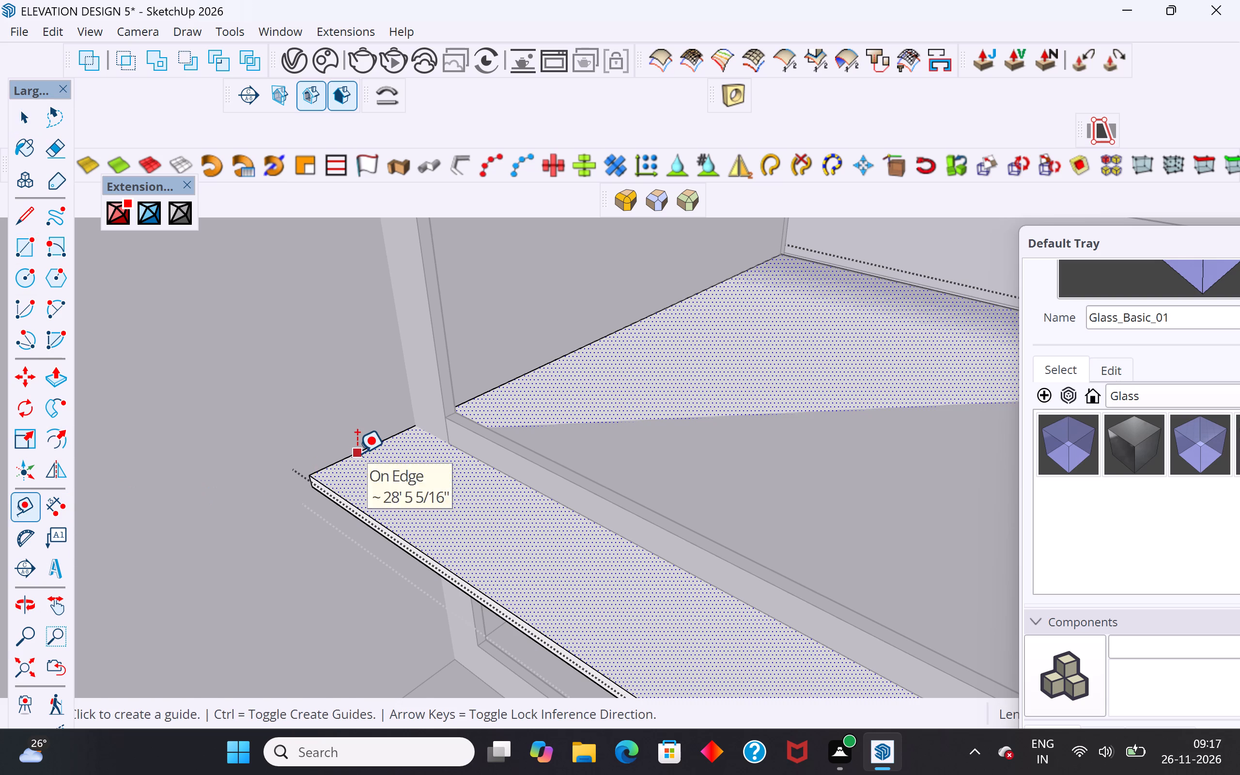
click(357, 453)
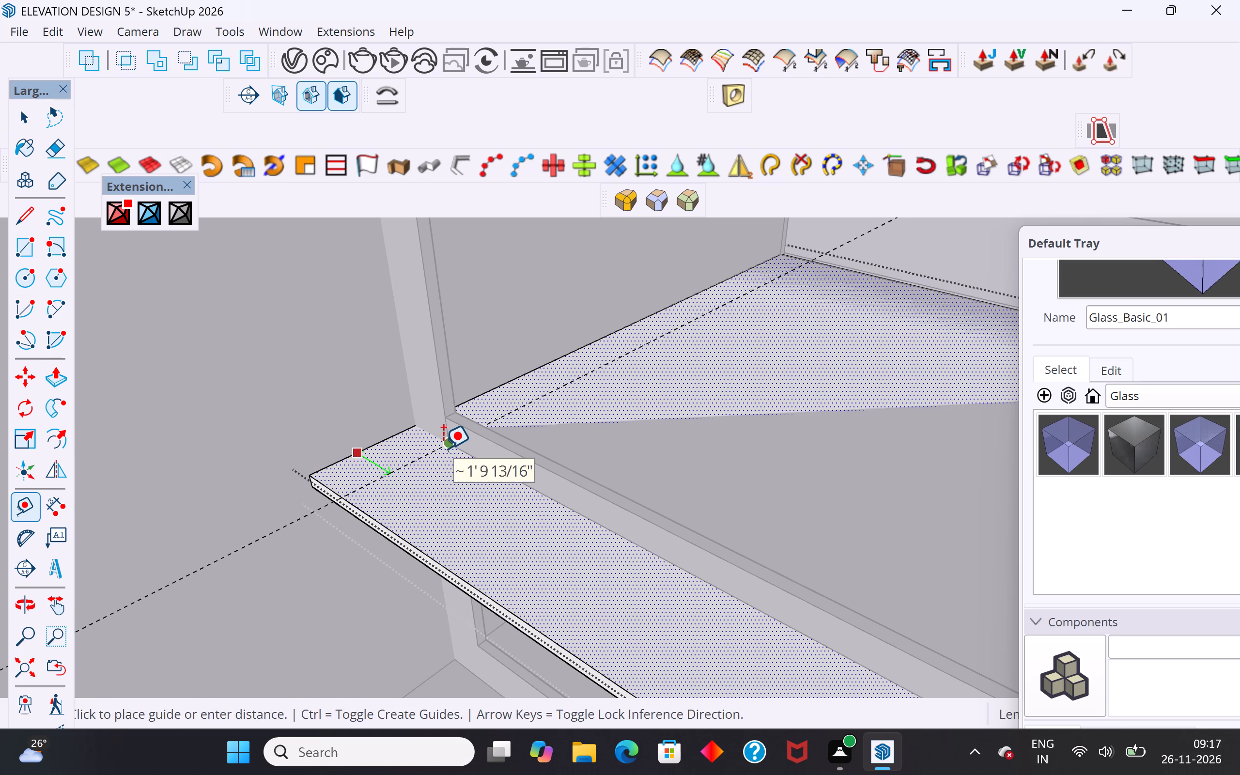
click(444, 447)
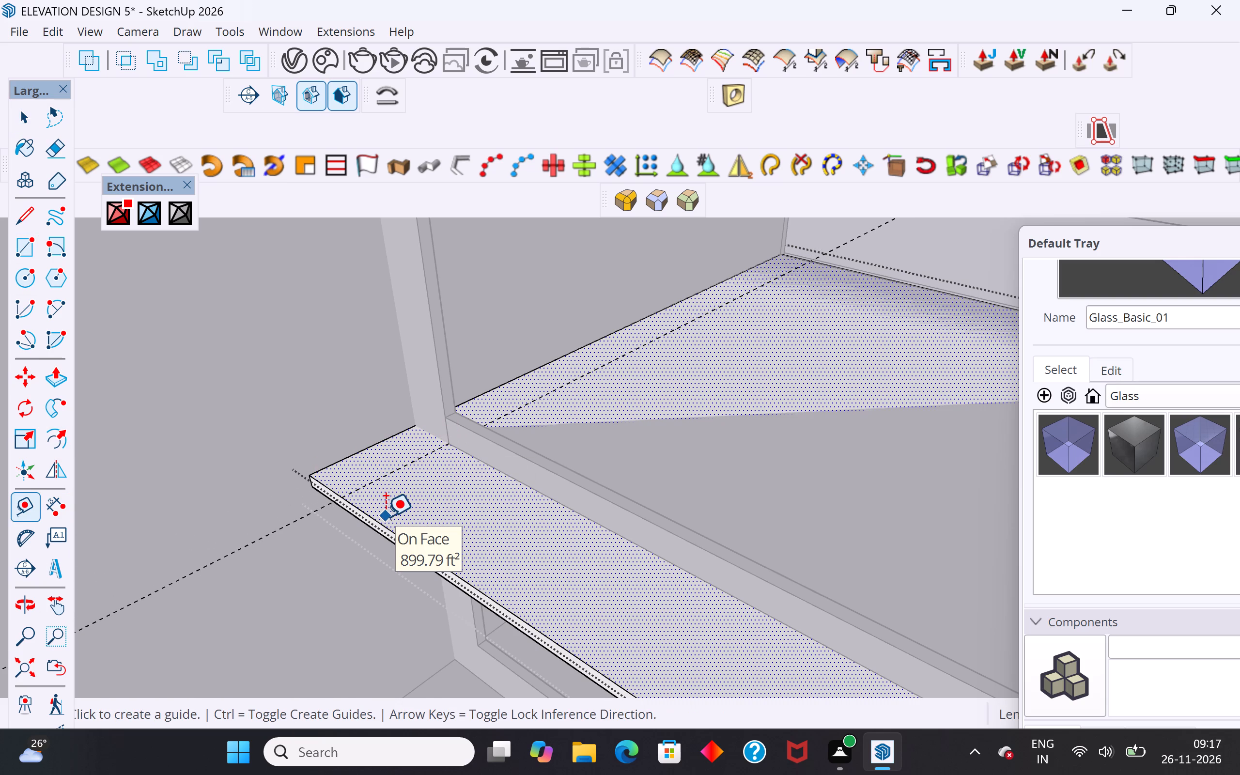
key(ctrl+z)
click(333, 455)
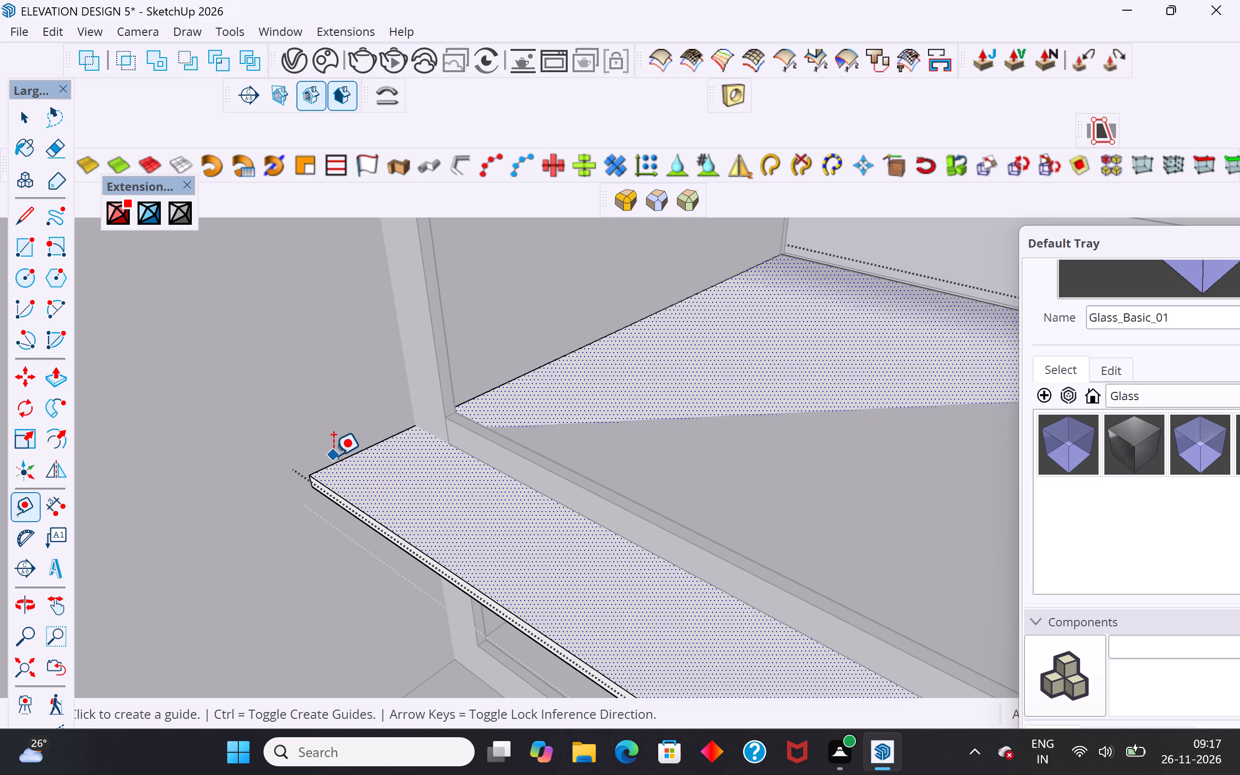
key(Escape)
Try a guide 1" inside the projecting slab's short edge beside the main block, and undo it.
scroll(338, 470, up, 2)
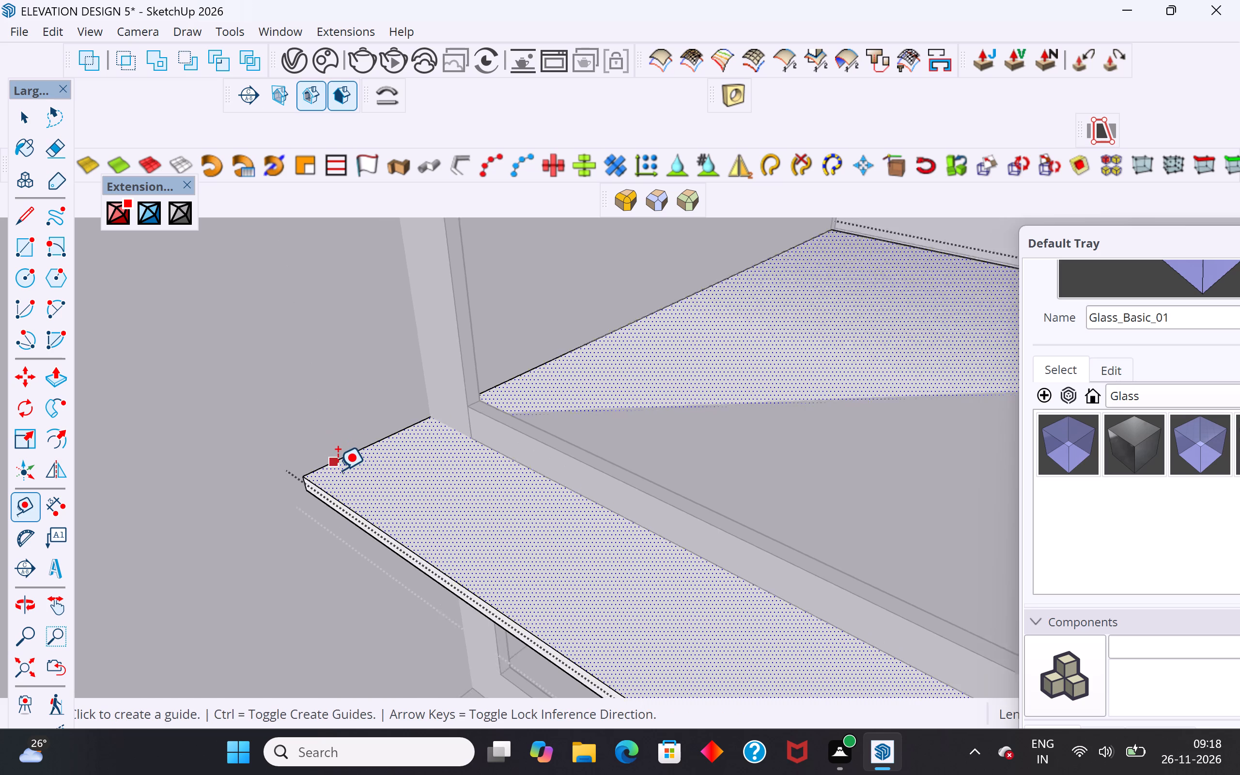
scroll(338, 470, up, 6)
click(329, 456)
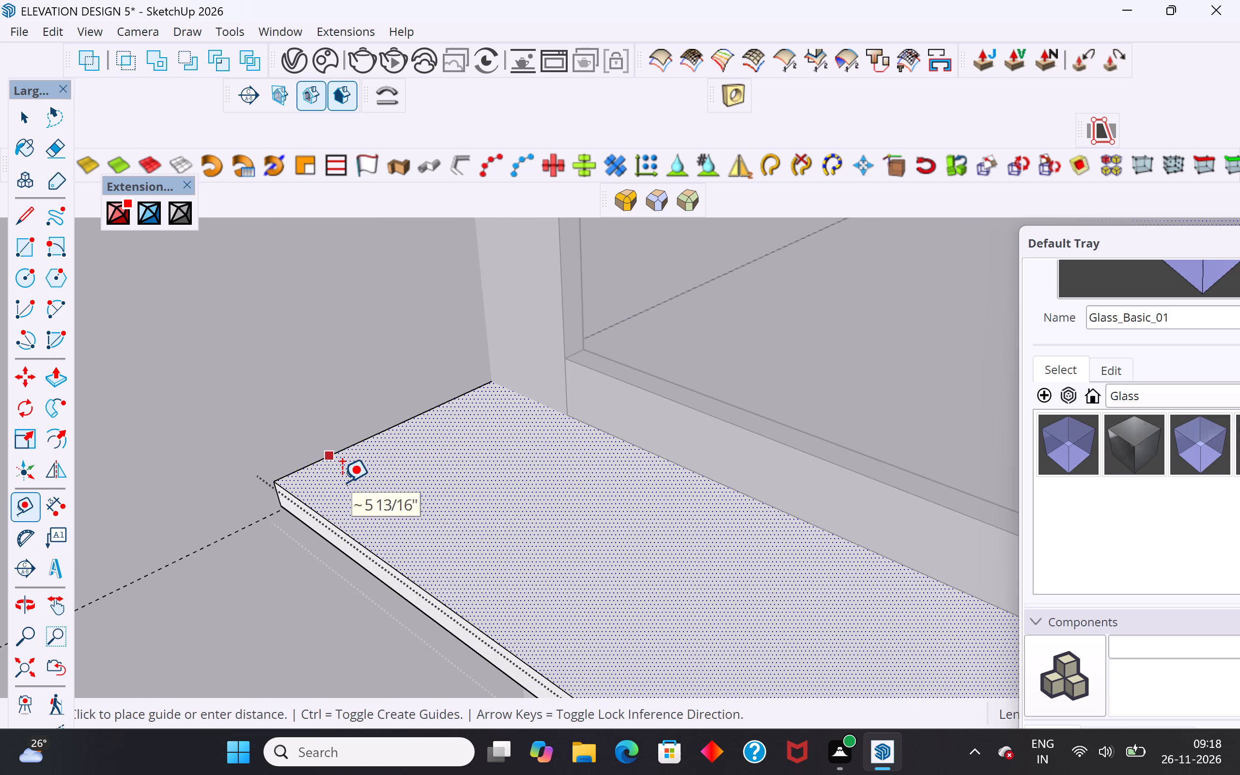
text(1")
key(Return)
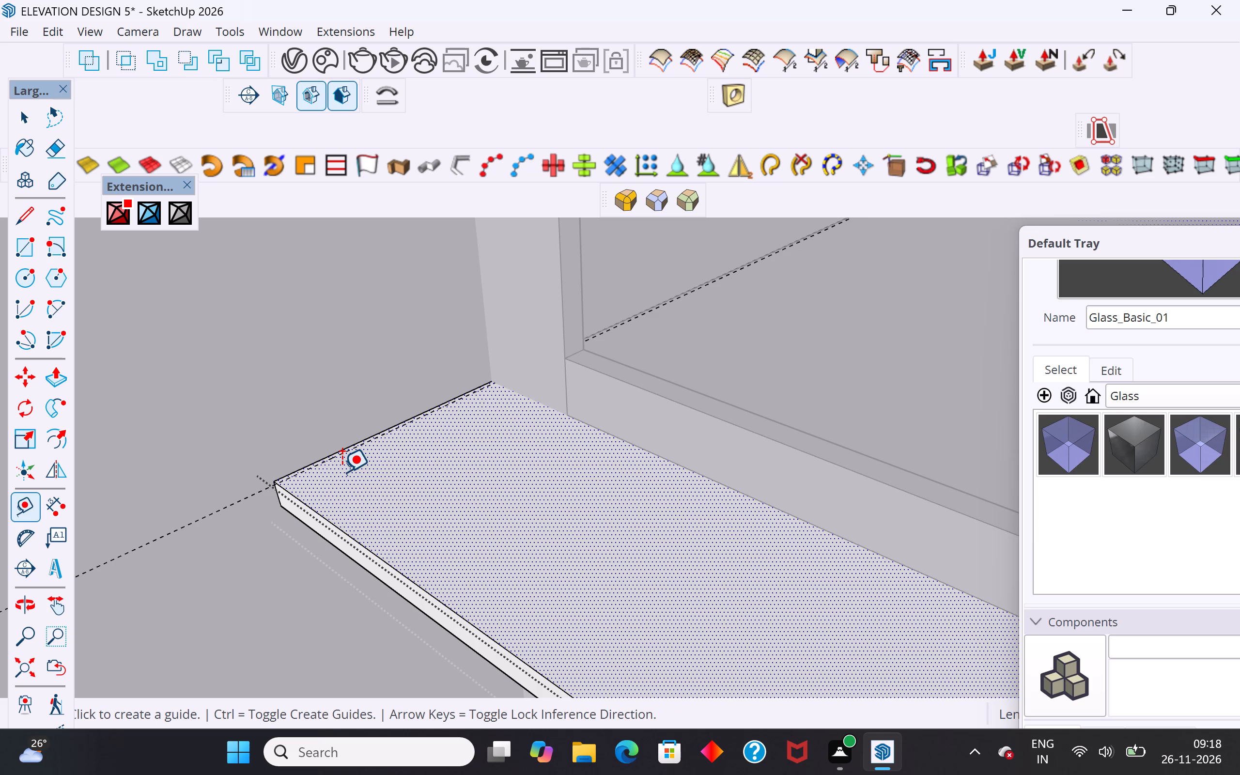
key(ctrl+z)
Place guides 2" inside the projecting slab's two short end edges and its long outer edge.
click(339, 446)
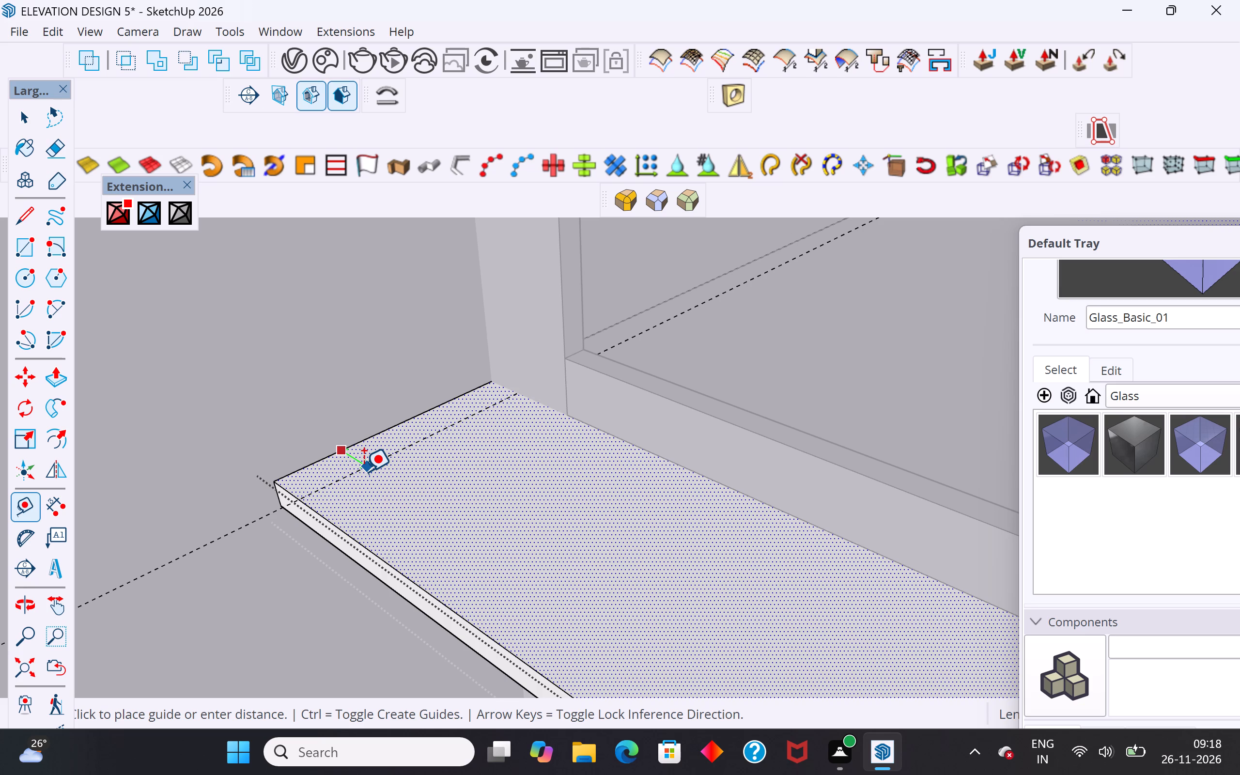
text(2")
key(Return)
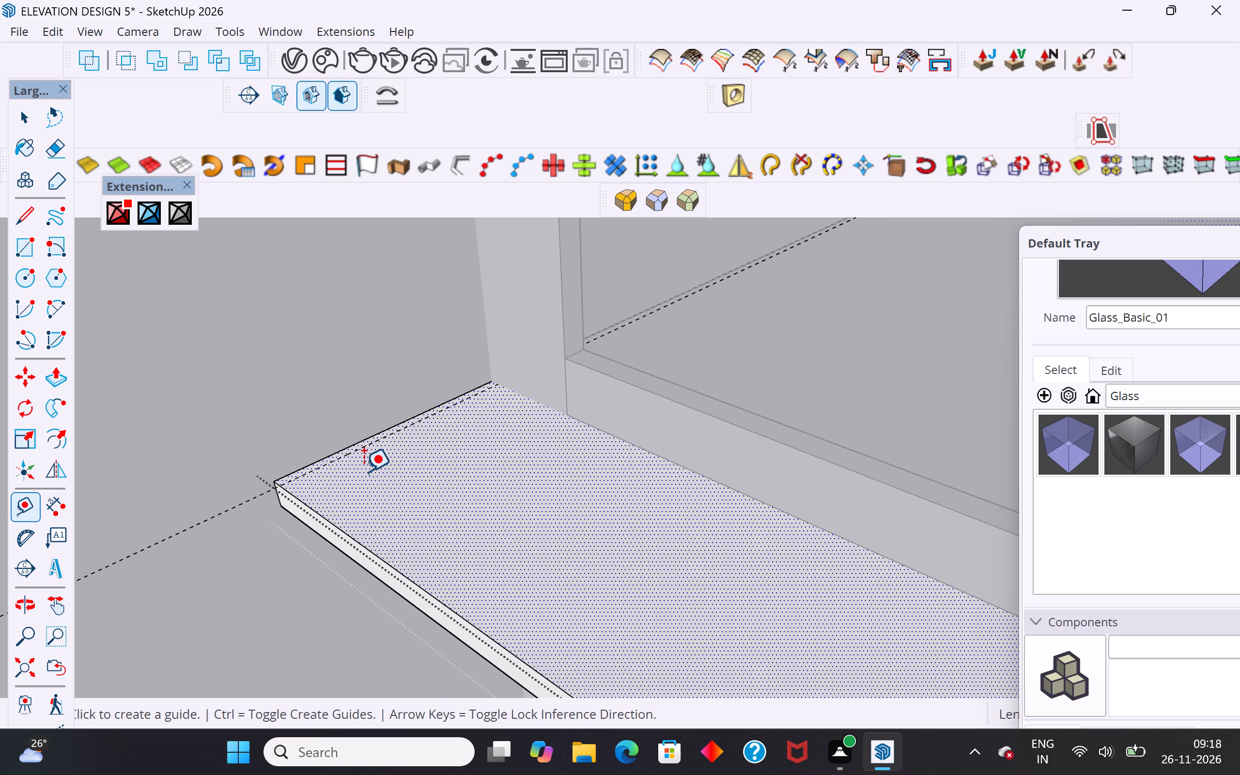
click(319, 514)
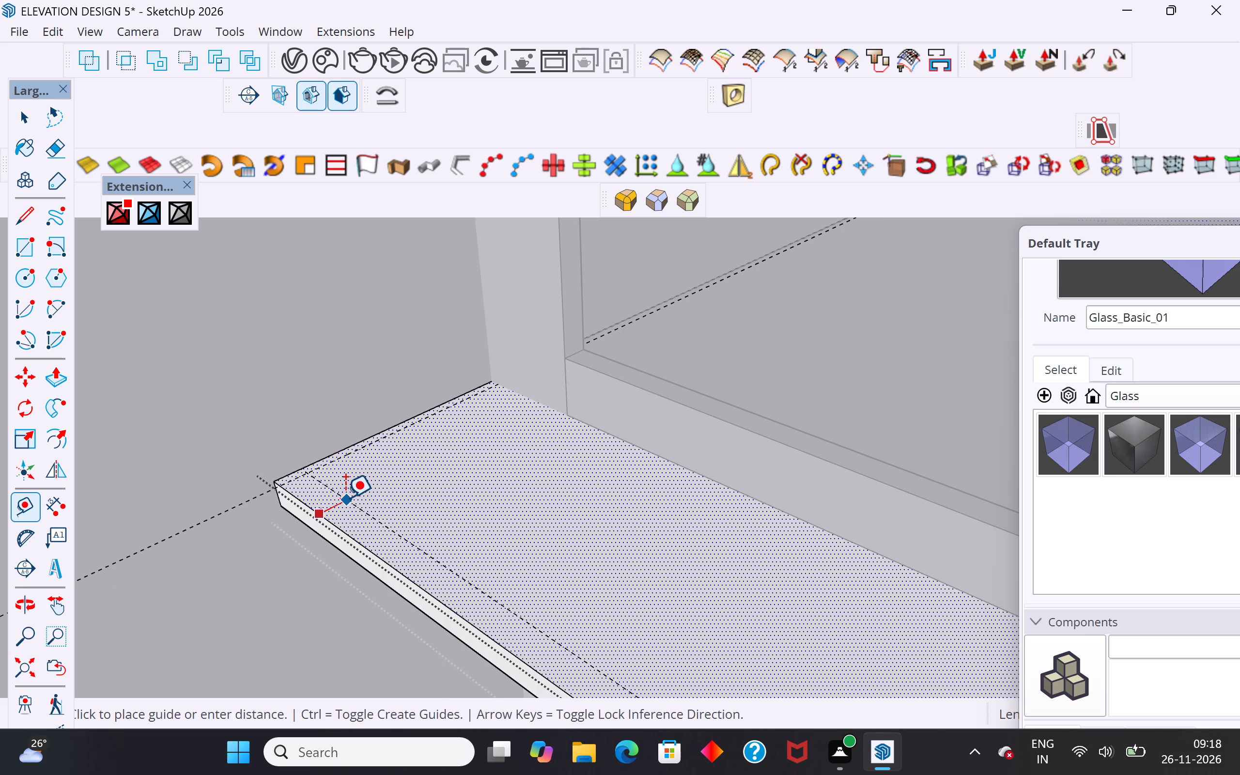
text(2")
key(Return)
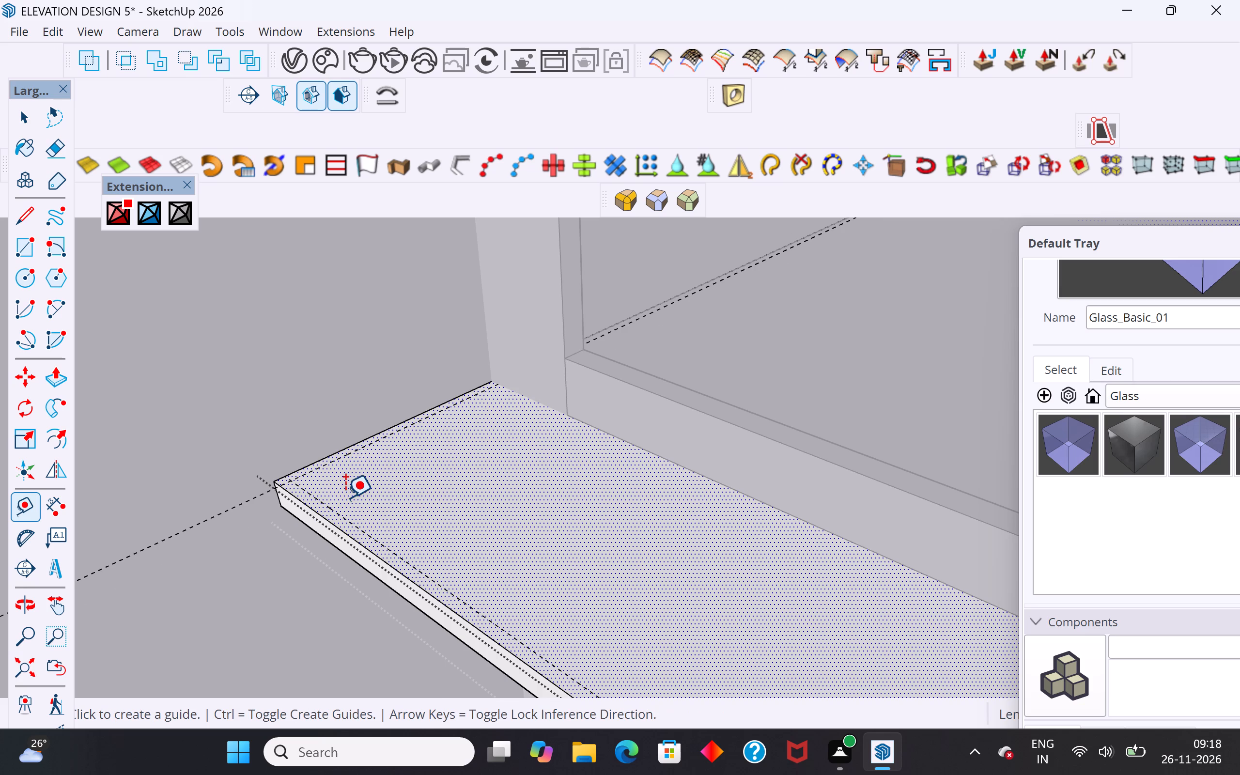
scroll(366, 375, down, 7)
scroll(345, 332, down, 6)
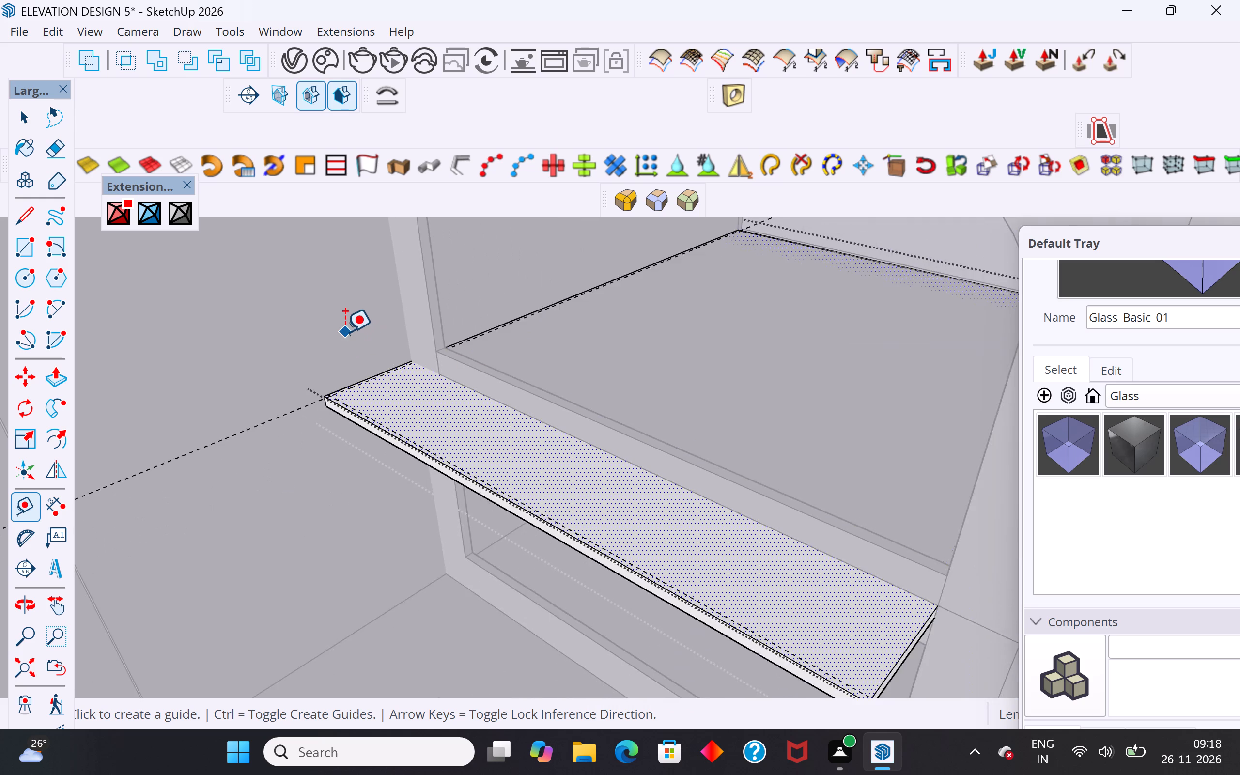
scroll(345, 332, down, 4)
middle_drag(371, 381, 735, 429)
scroll(799, 435, up, 12)
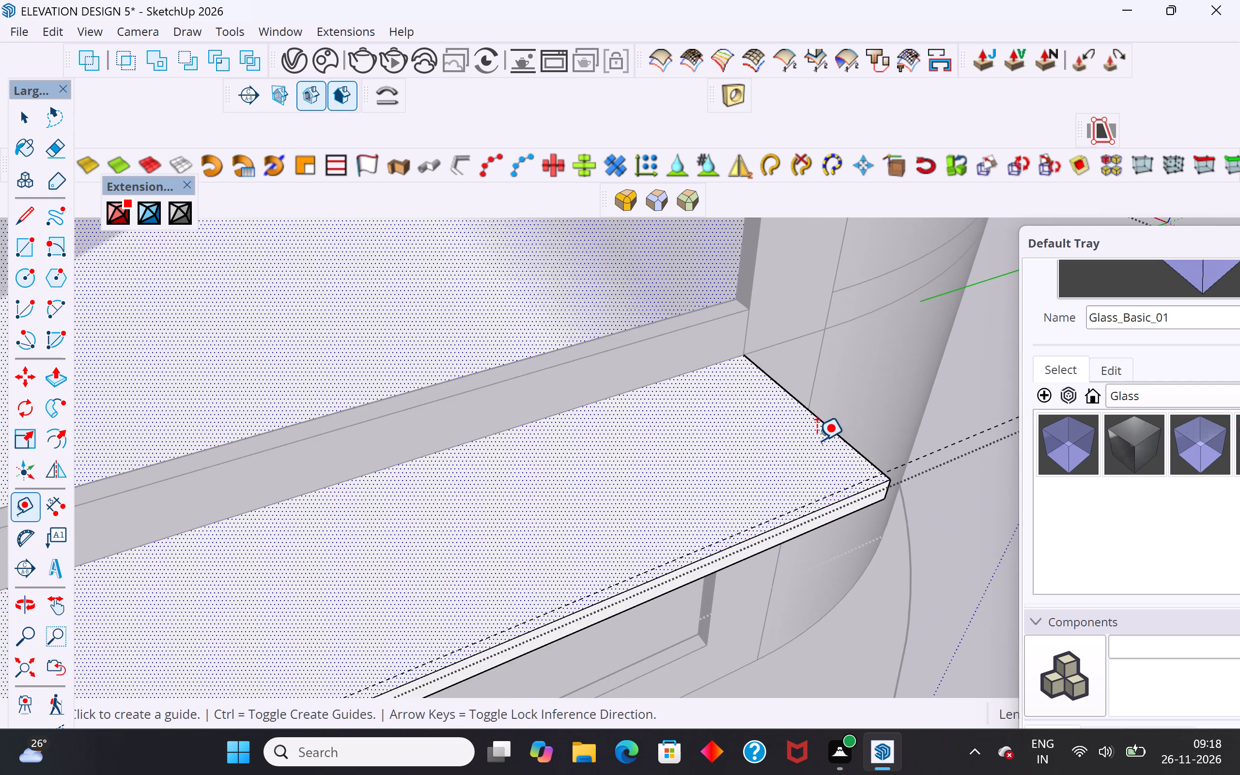
click(820, 420)
text(2")
key(Return)
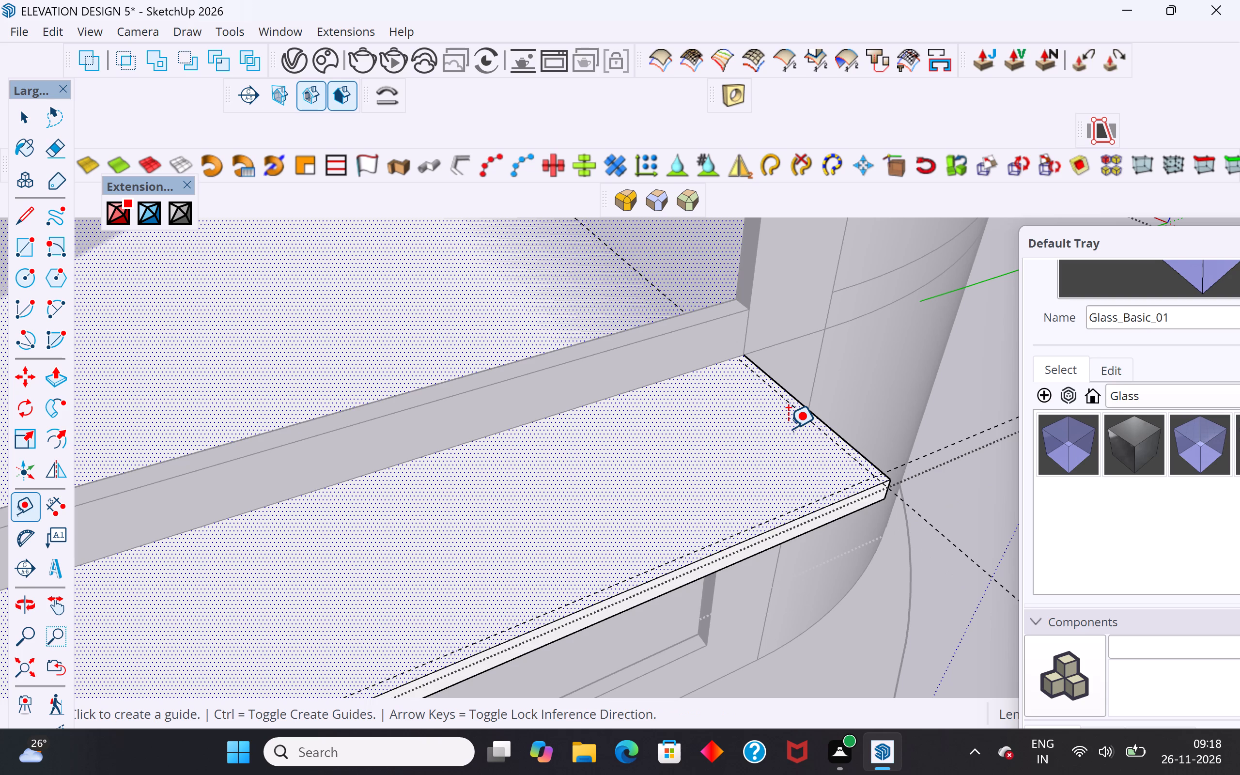
Leave the slab and delete the loose face overlapping the upper floor behind the window opening.
click(24, 112)
click(878, 611)
scroll(627, 377, down, 5)
middle_drag(757, 510, 588, 516)
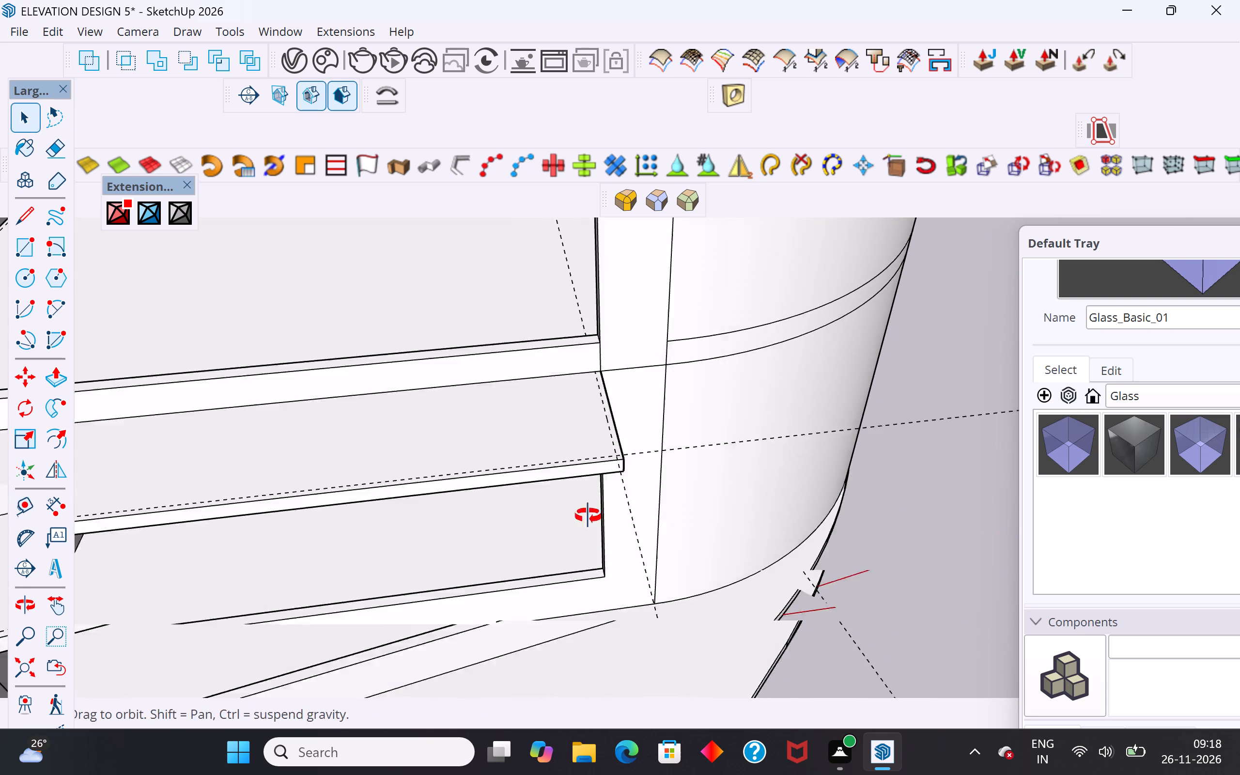
middle_drag(588, 516, 557, 518)
scroll(760, 424, down, 2)
scroll(760, 424, up, 1)
scroll(761, 424, down, 6)
double_click(492, 420)
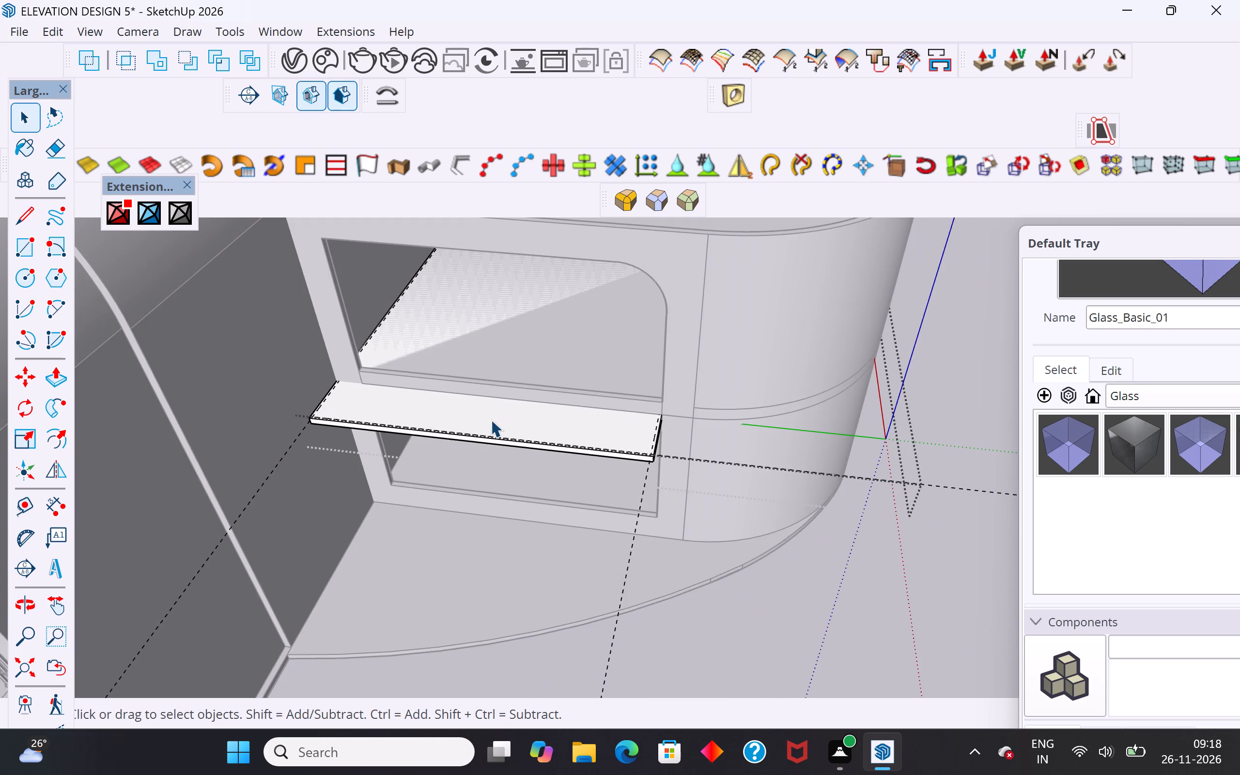
scroll(429, 408, up, 4)
double_click(429, 408)
click(432, 405)
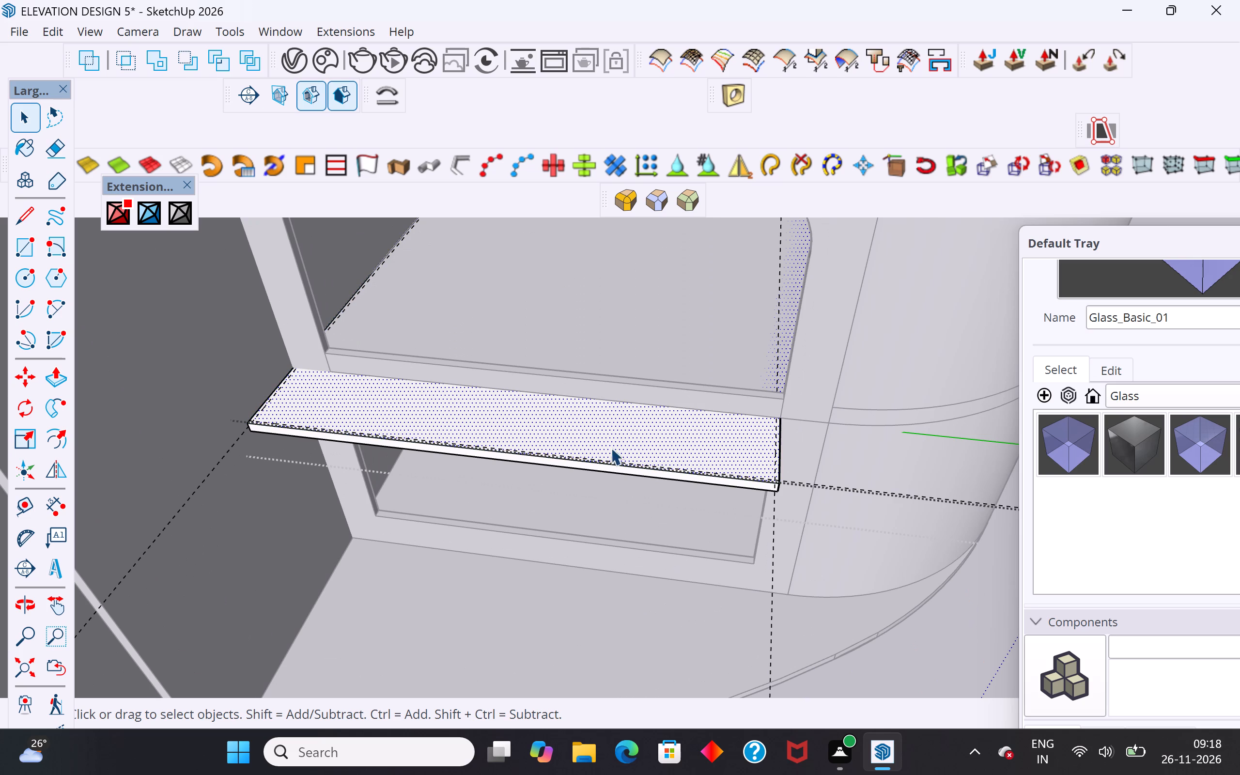
click(927, 651)
click(592, 339)
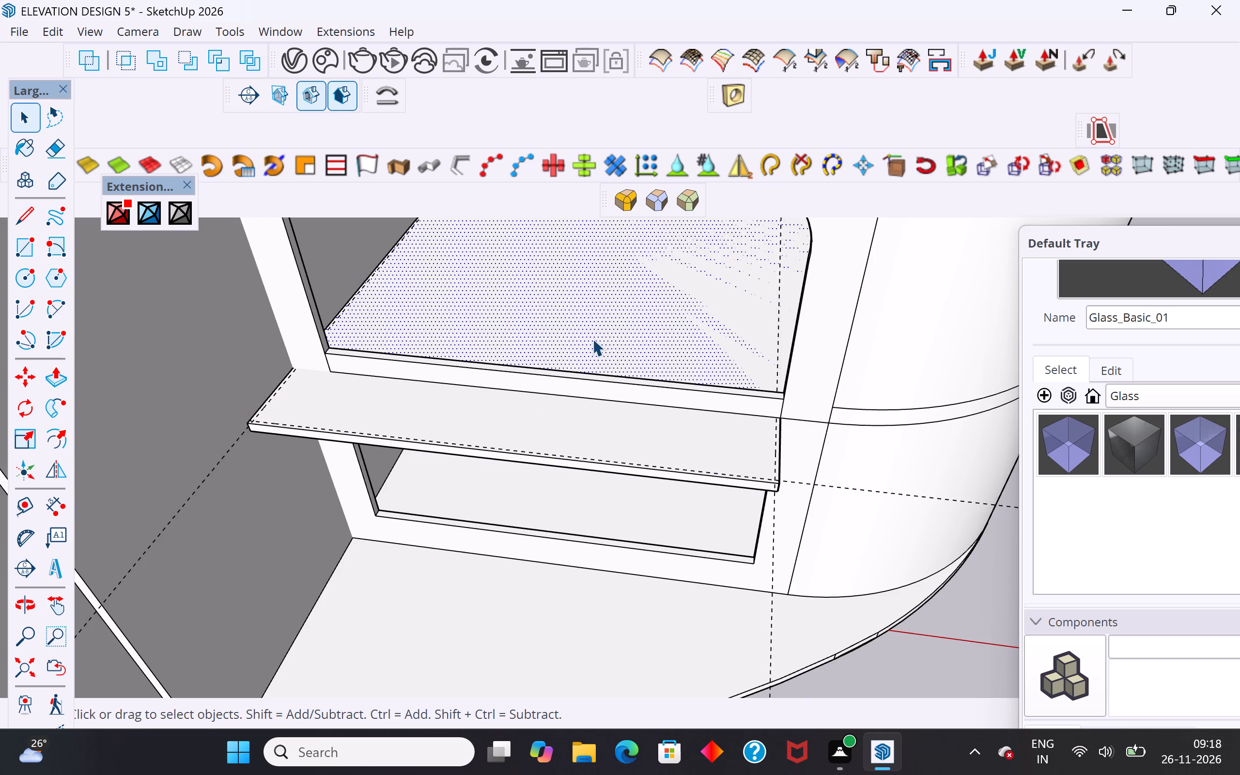
key(Delete)
Reopen the projecting slab for editing and select its top face.
click(577, 420)
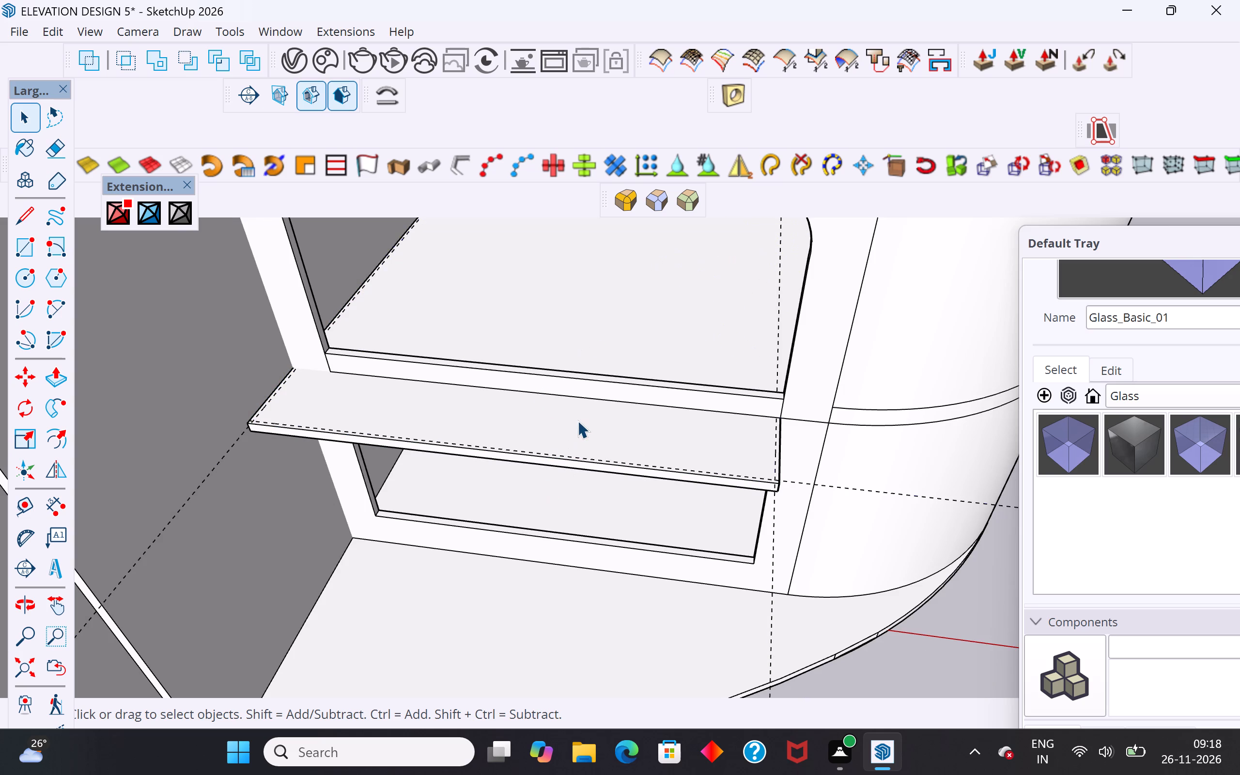
scroll(503, 476, down, 7)
middle_drag(561, 466, 464, 389)
scroll(413, 361, up, 8)
middle_drag(478, 445, 478, 491)
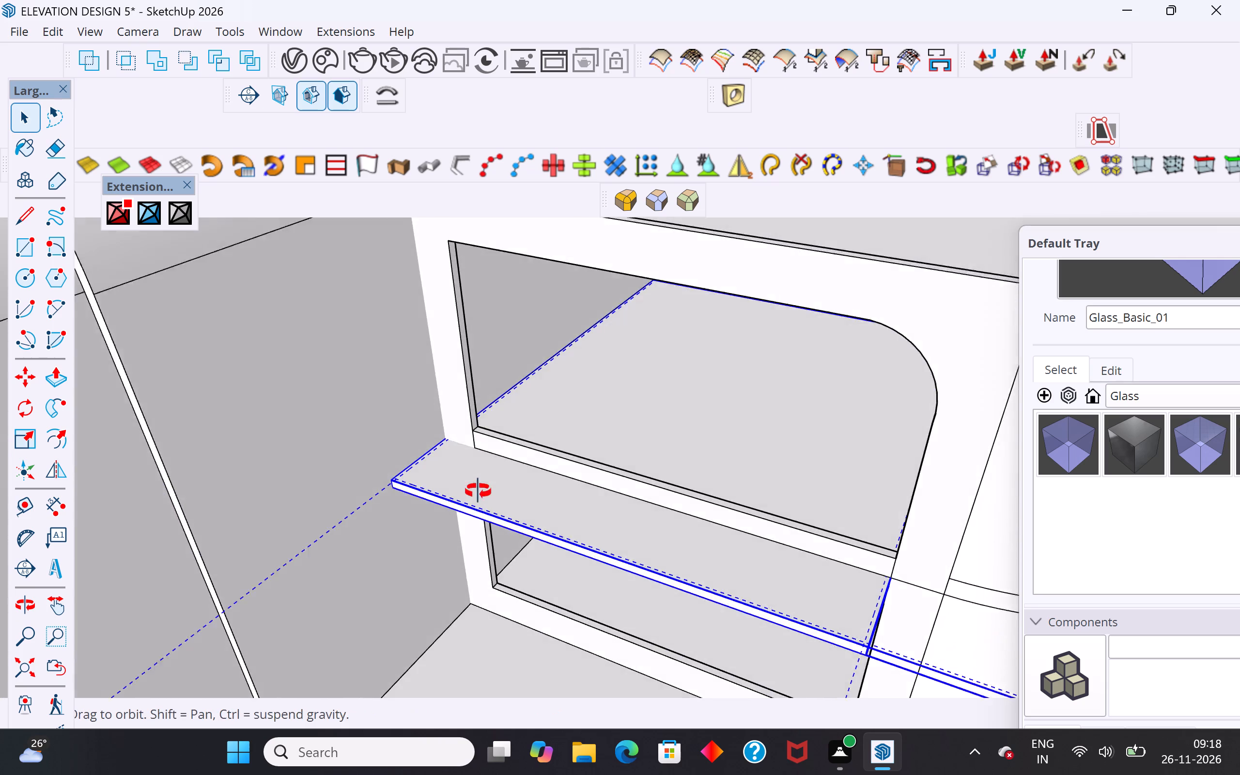
middle_drag(478, 491, 478, 495)
scroll(691, 575, up, 4)
double_click(406, 463)
click(403, 447)
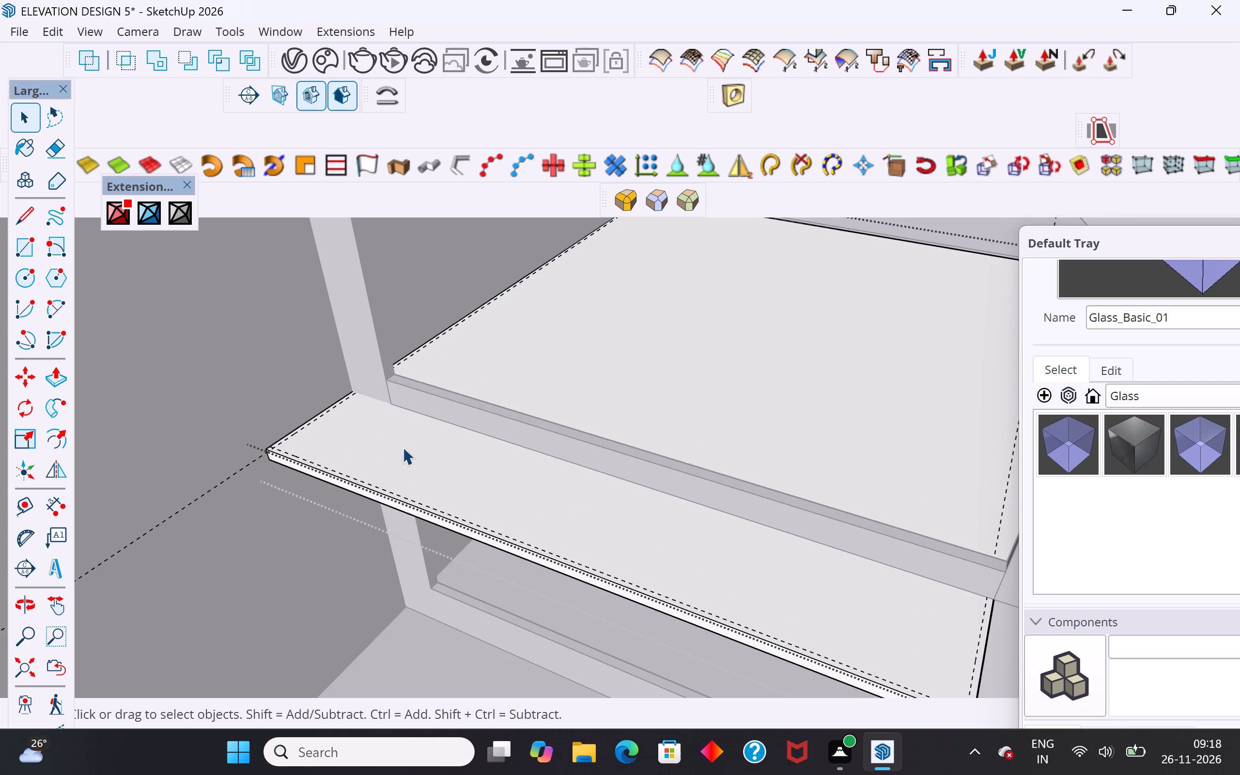
scroll(361, 410, up, 10)
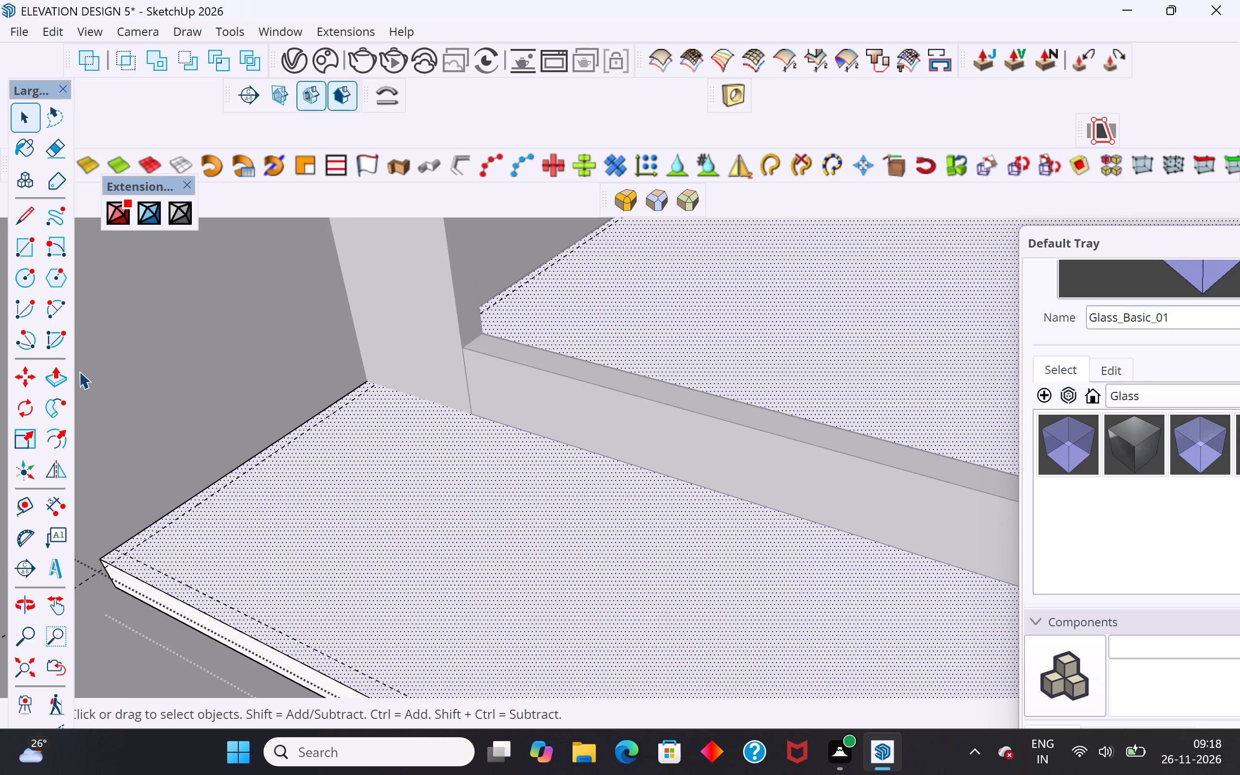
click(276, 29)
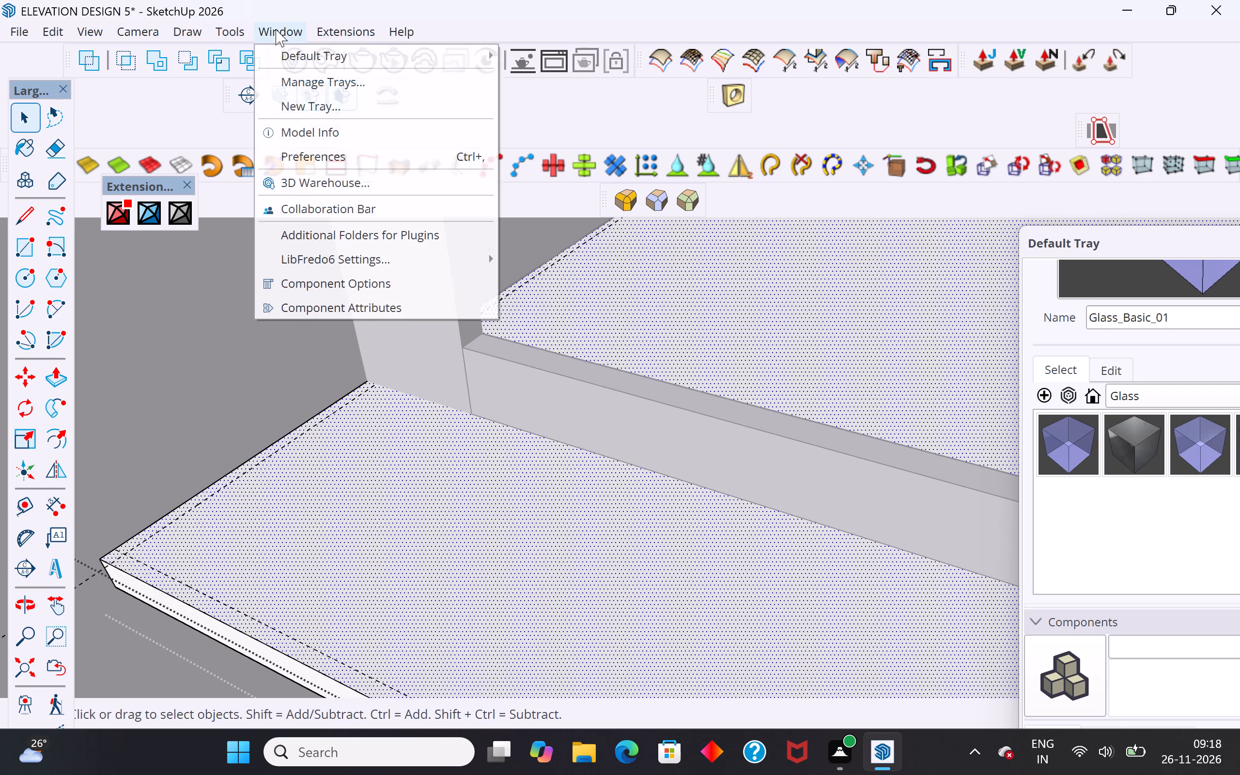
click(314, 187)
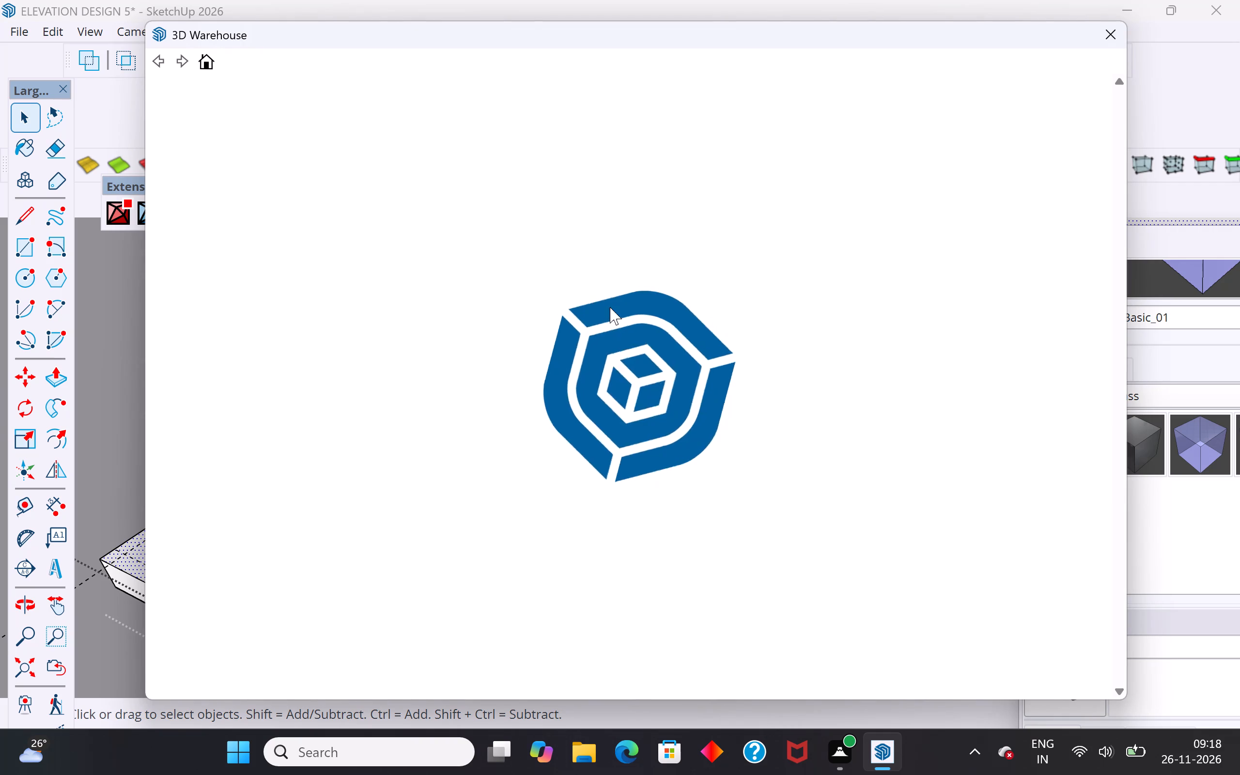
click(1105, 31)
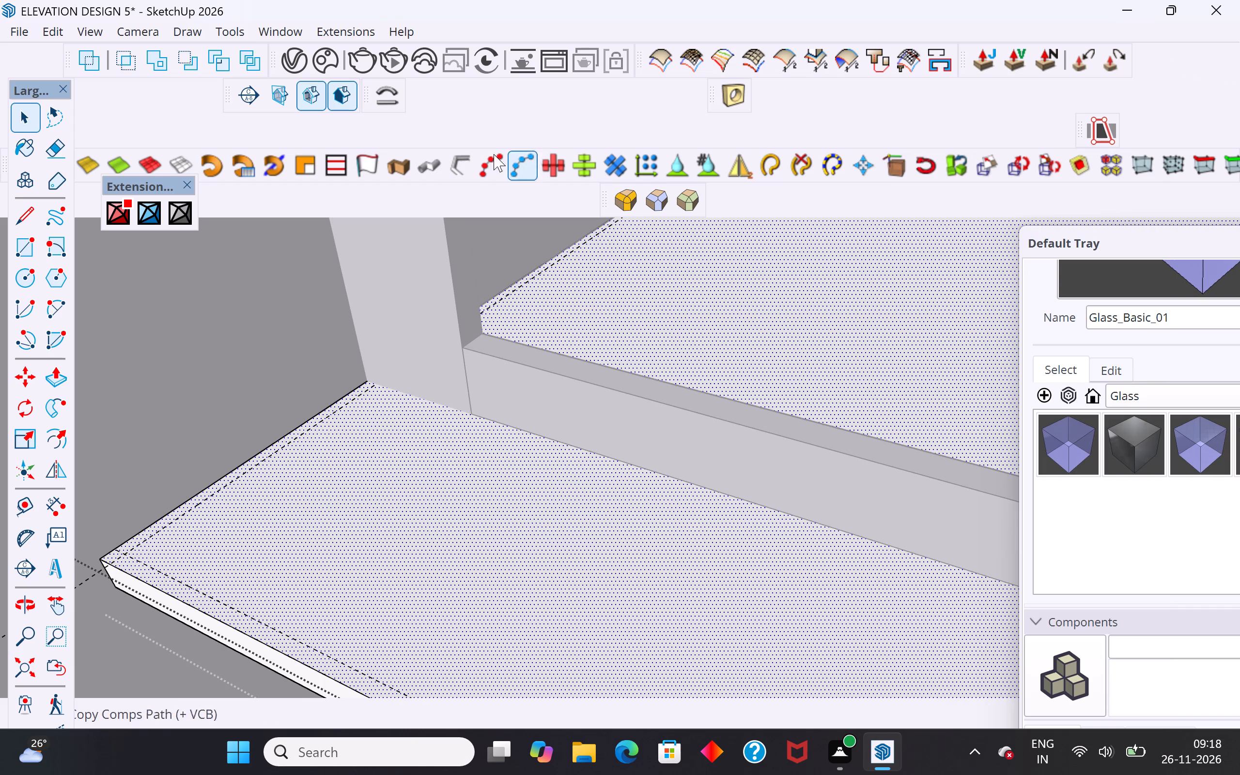
Start a MajRail railing with the current settings and set five poles along one short-end guide, from the window wall to the slab's outer corner.
click(264, 32)
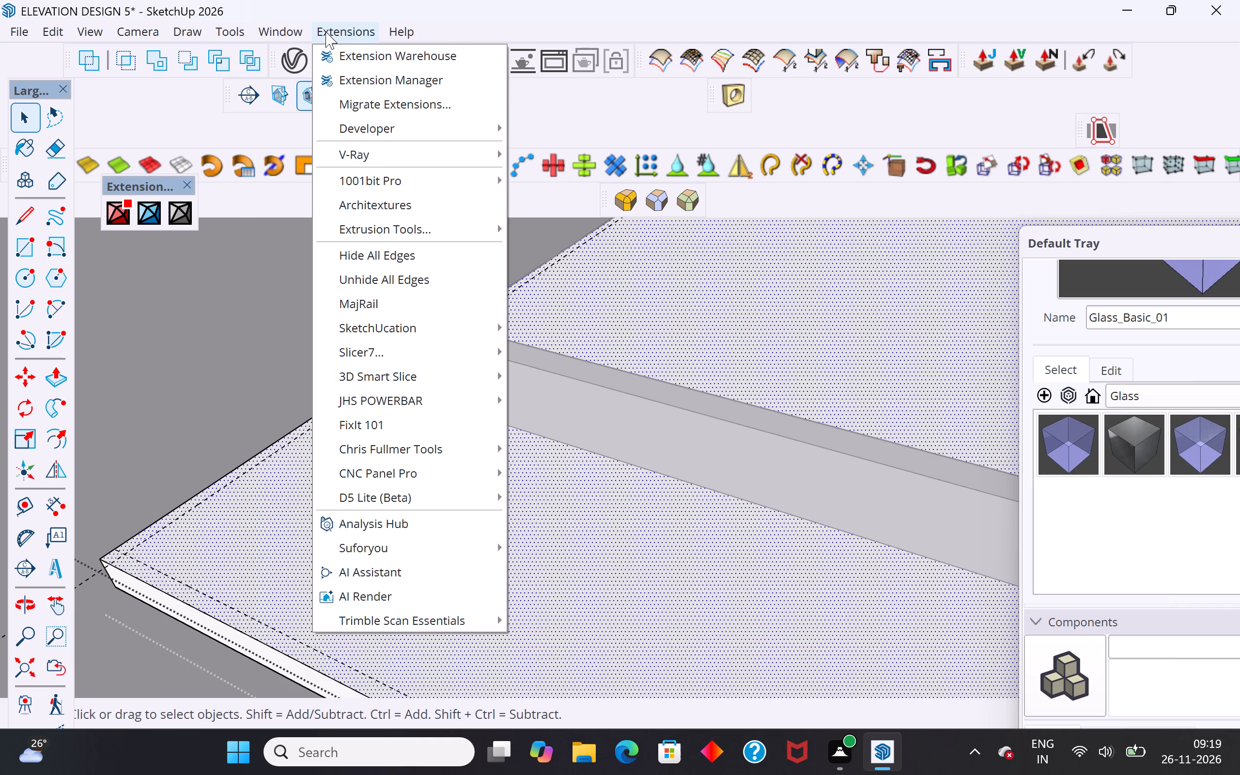
click(387, 302)
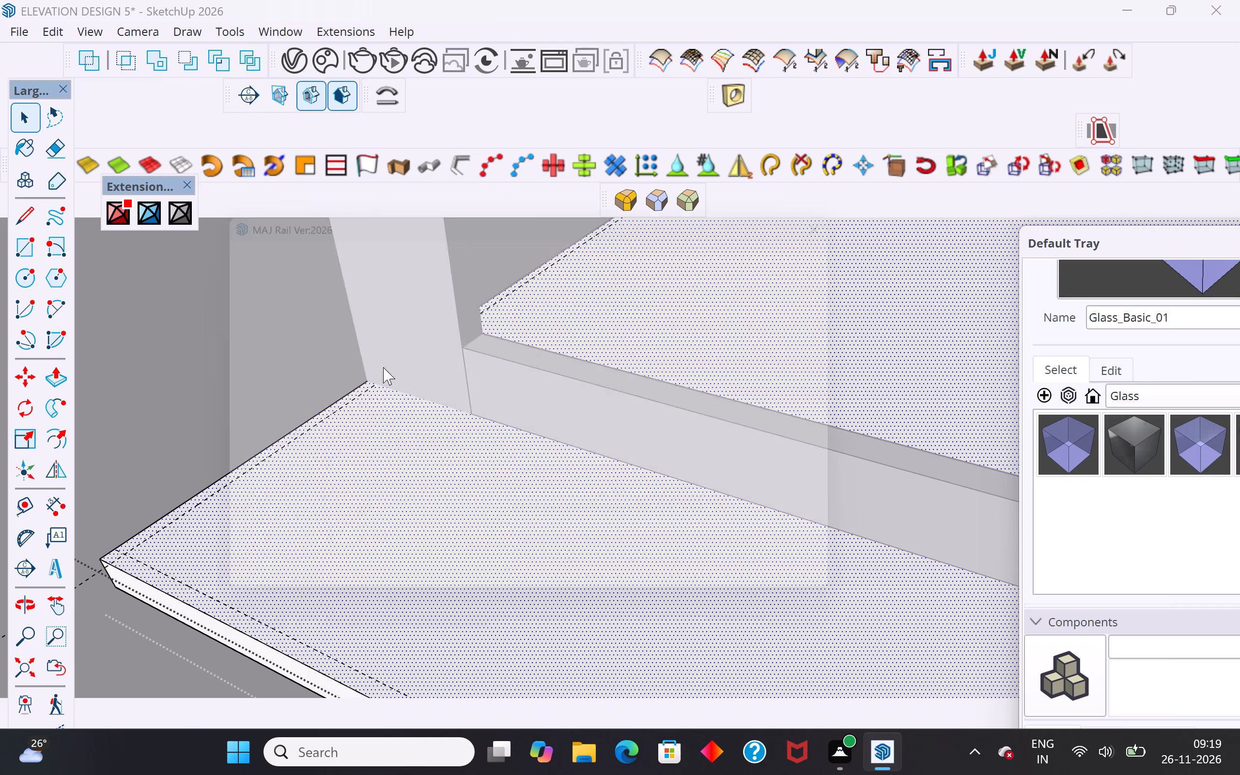
click(321, 561)
scroll(364, 390, up, 4)
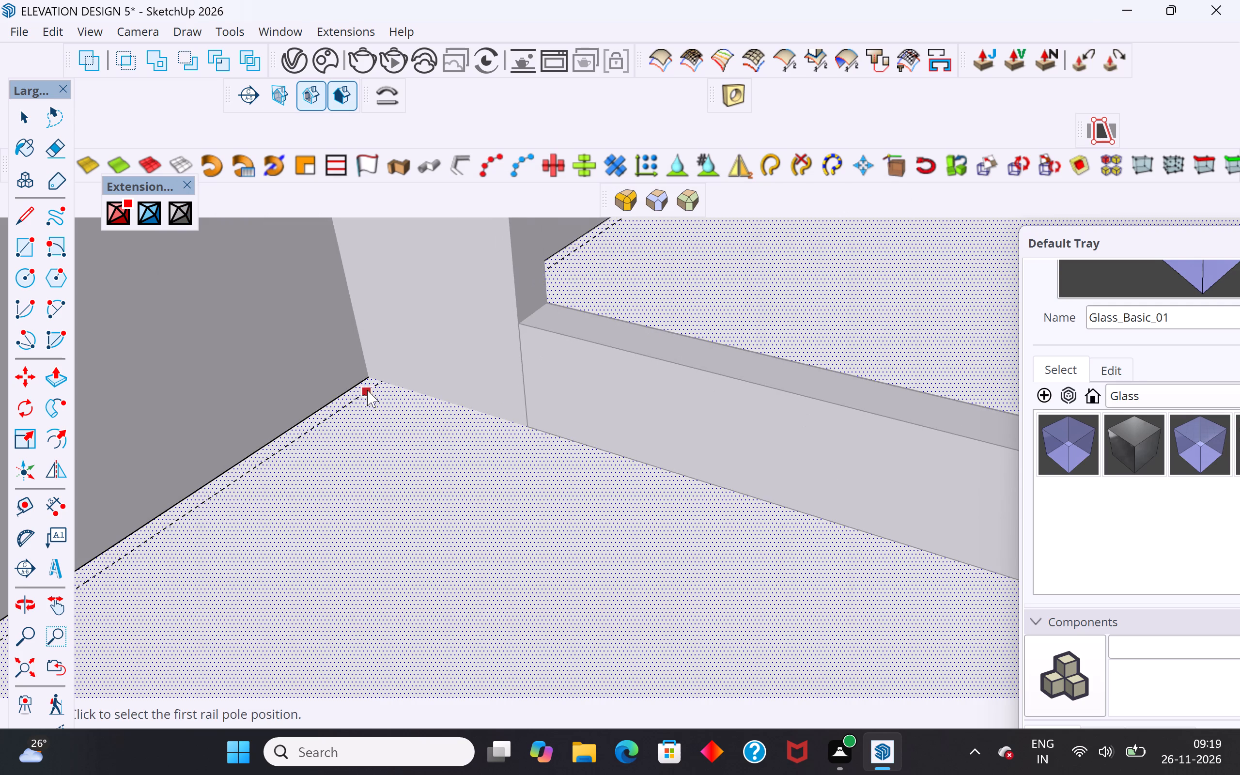
click(382, 383)
click(298, 438)
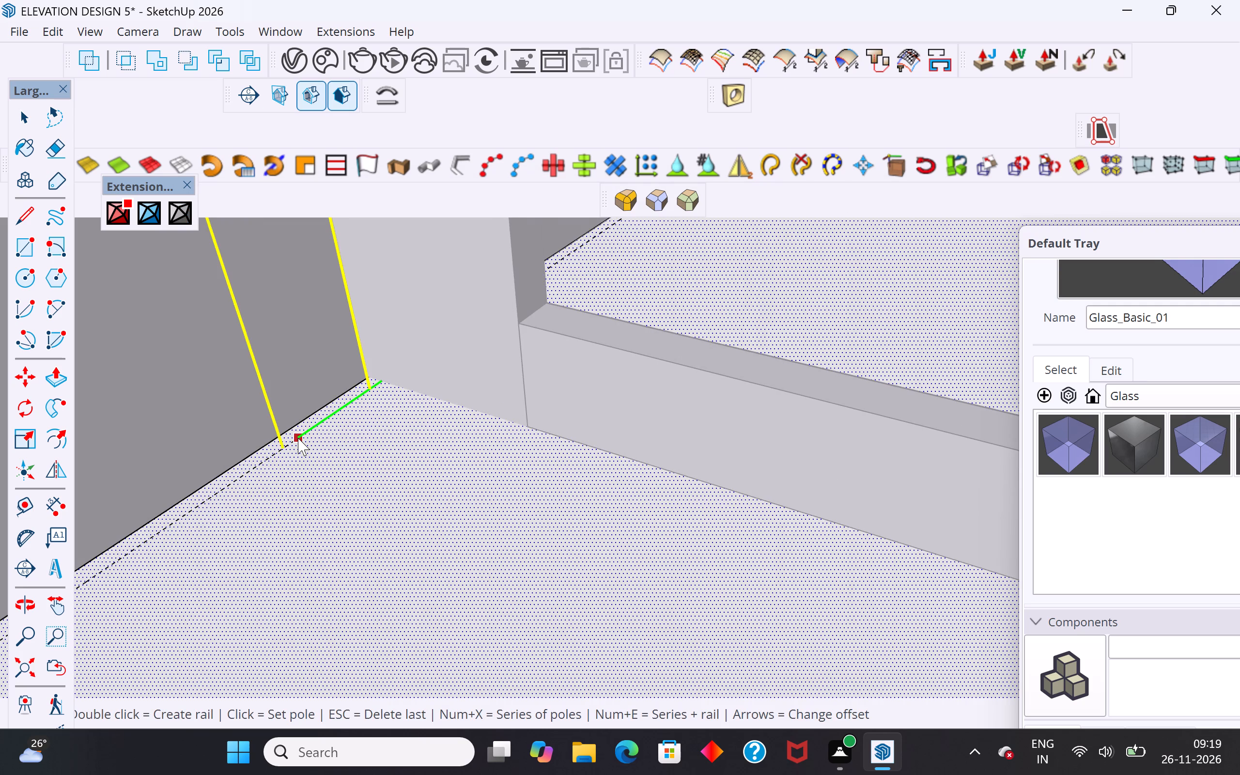
scroll(228, 480, down, 5)
click(213, 490)
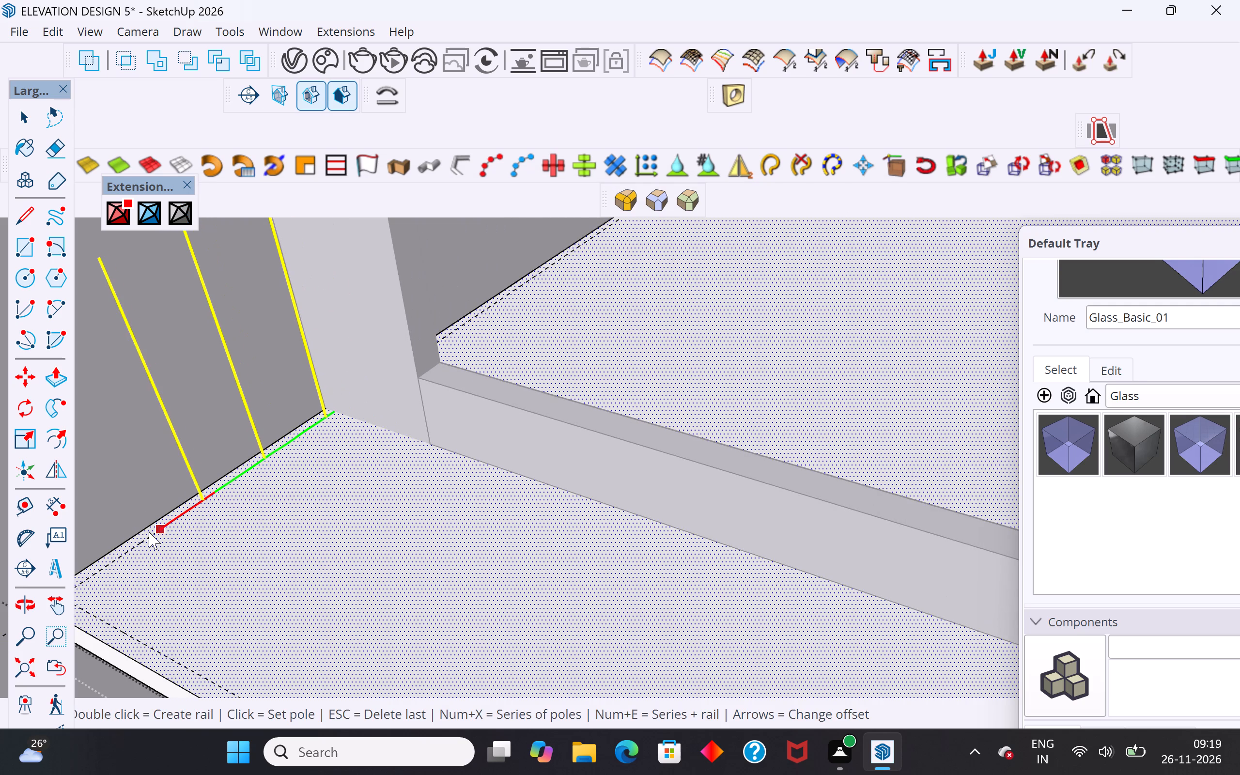
click(133, 543)
scroll(188, 508, down, 7)
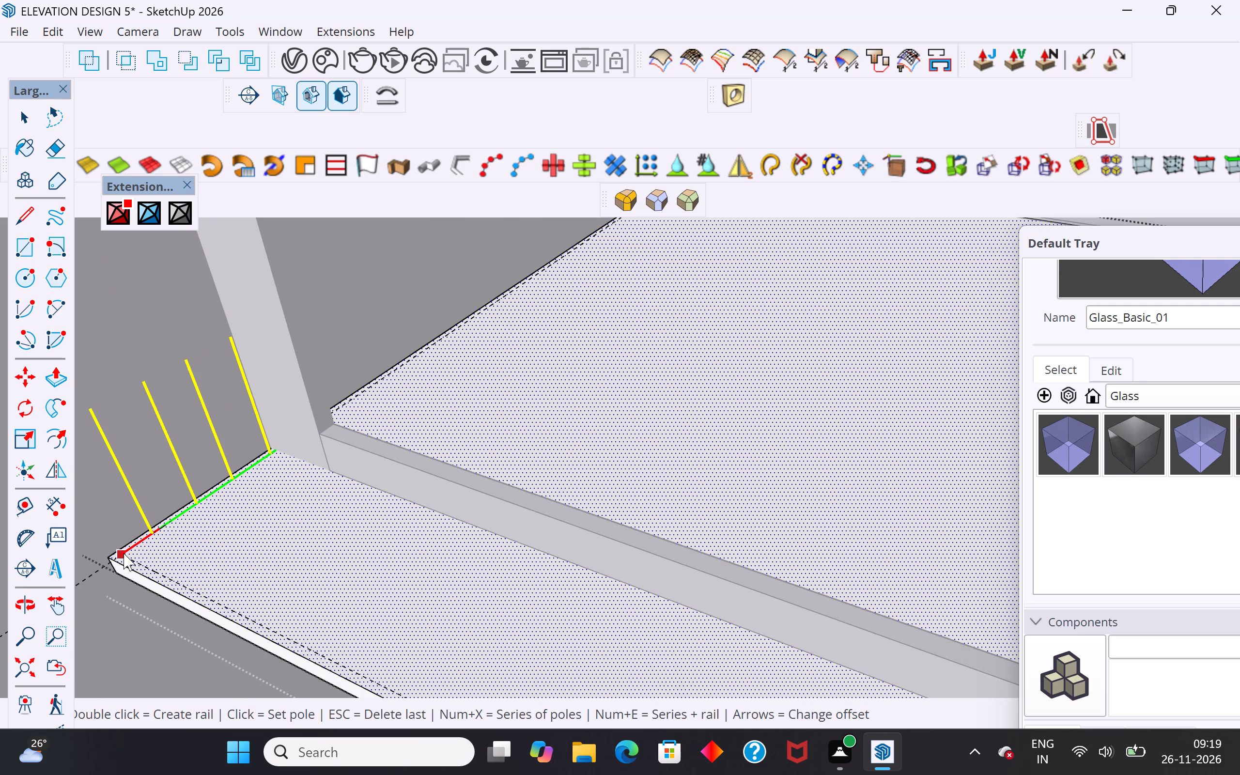
click(123, 554)
Continue the railing around the corner with three poles along the guide inside the slab's long outer edge.
click(172, 574)
scroll(281, 481, down, 6)
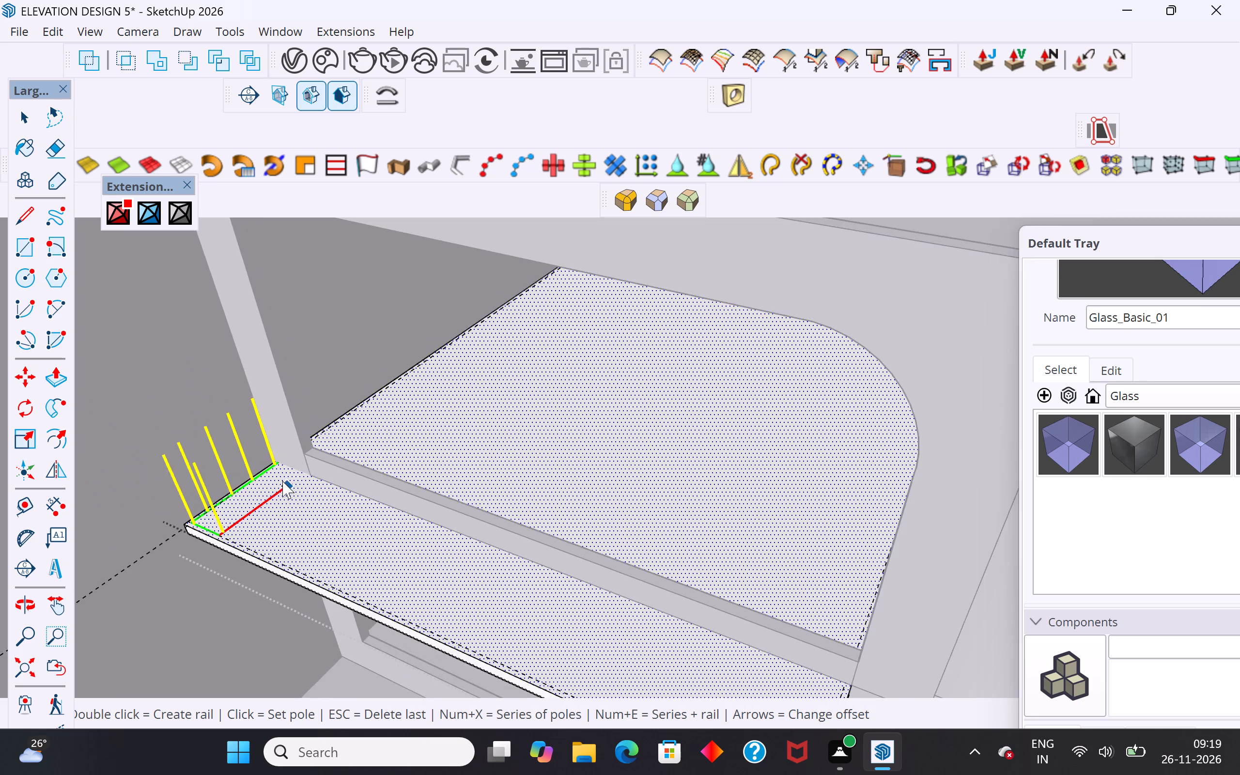
middle_drag(301, 474, 441, 391)
scroll(398, 513, up, 3)
middle_drag(556, 357, 590, 487)
scroll(592, 386, down, 11)
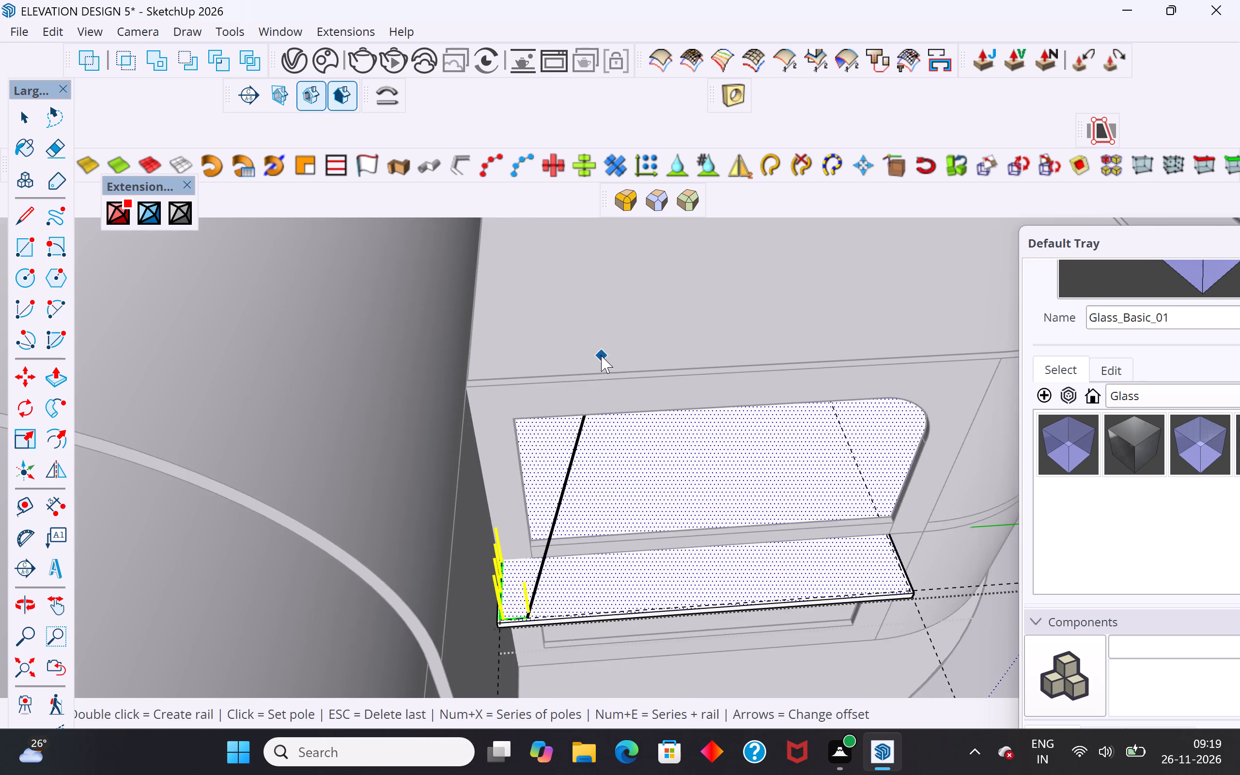
scroll(601, 356, down, 4)
scroll(600, 593, up, 11)
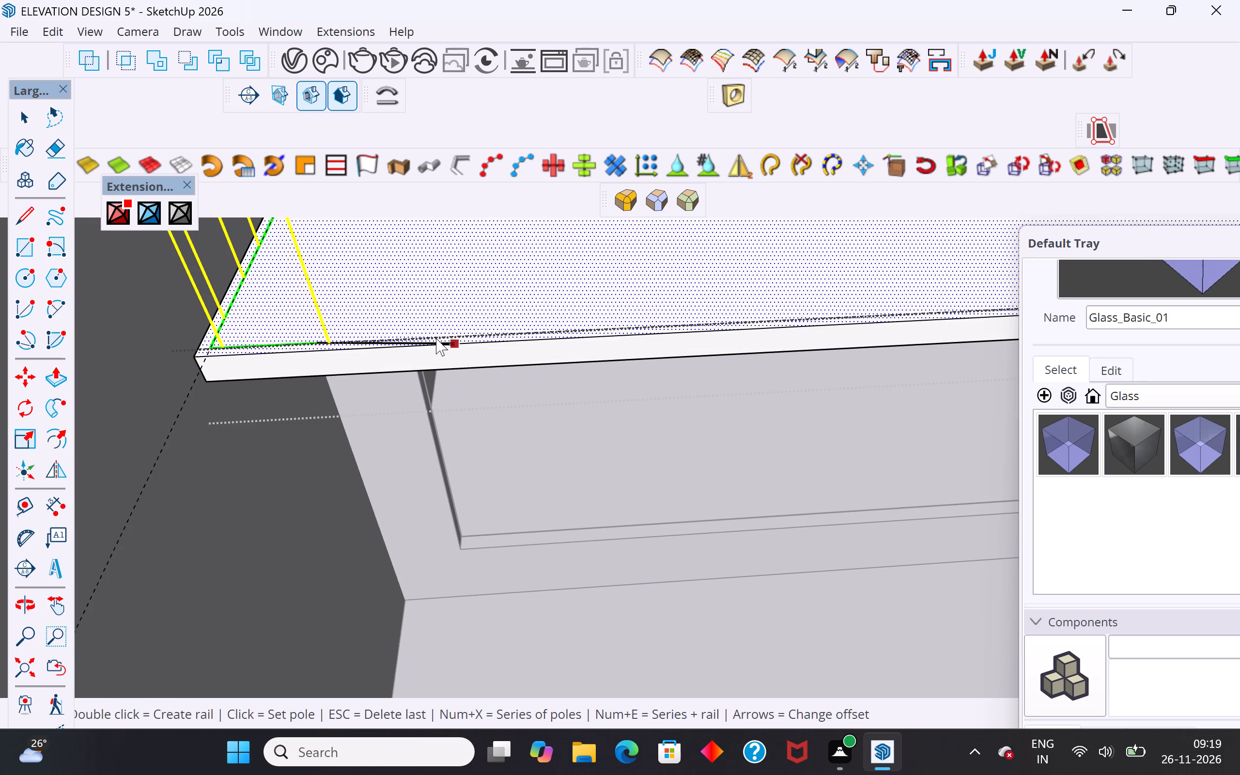
click(426, 336)
click(559, 328)
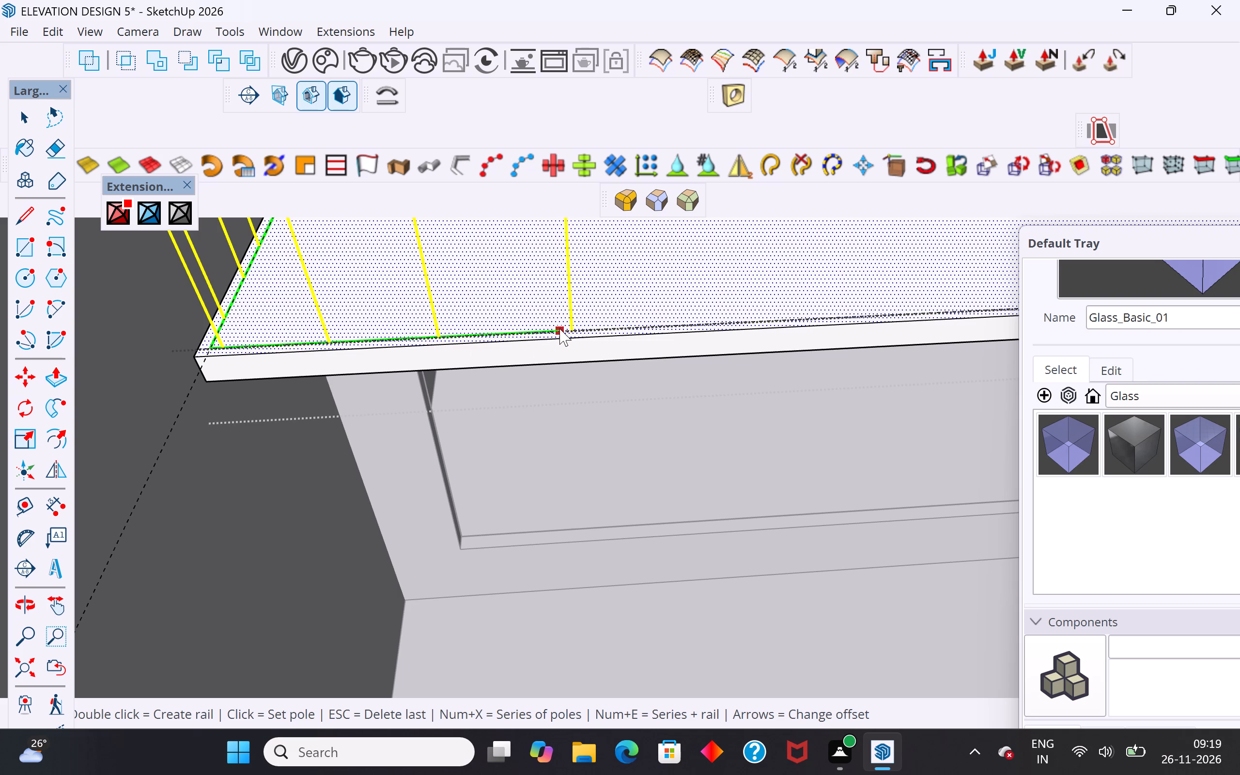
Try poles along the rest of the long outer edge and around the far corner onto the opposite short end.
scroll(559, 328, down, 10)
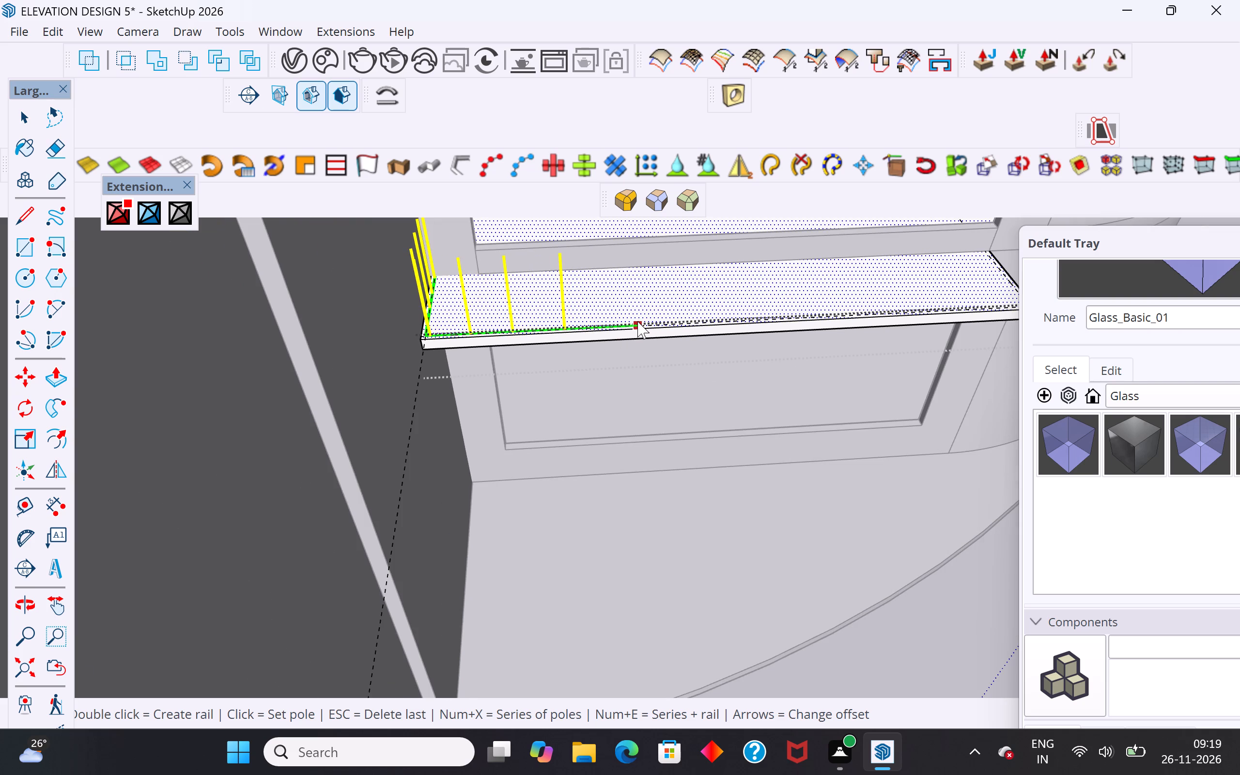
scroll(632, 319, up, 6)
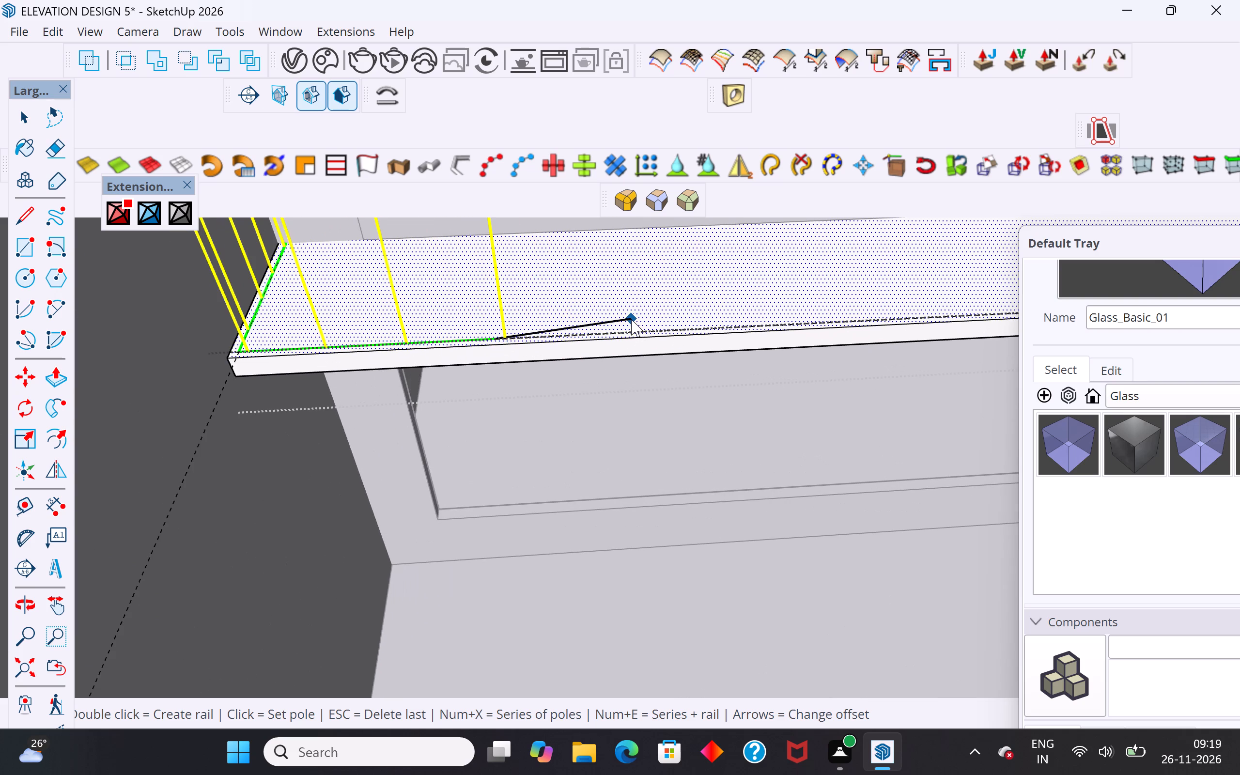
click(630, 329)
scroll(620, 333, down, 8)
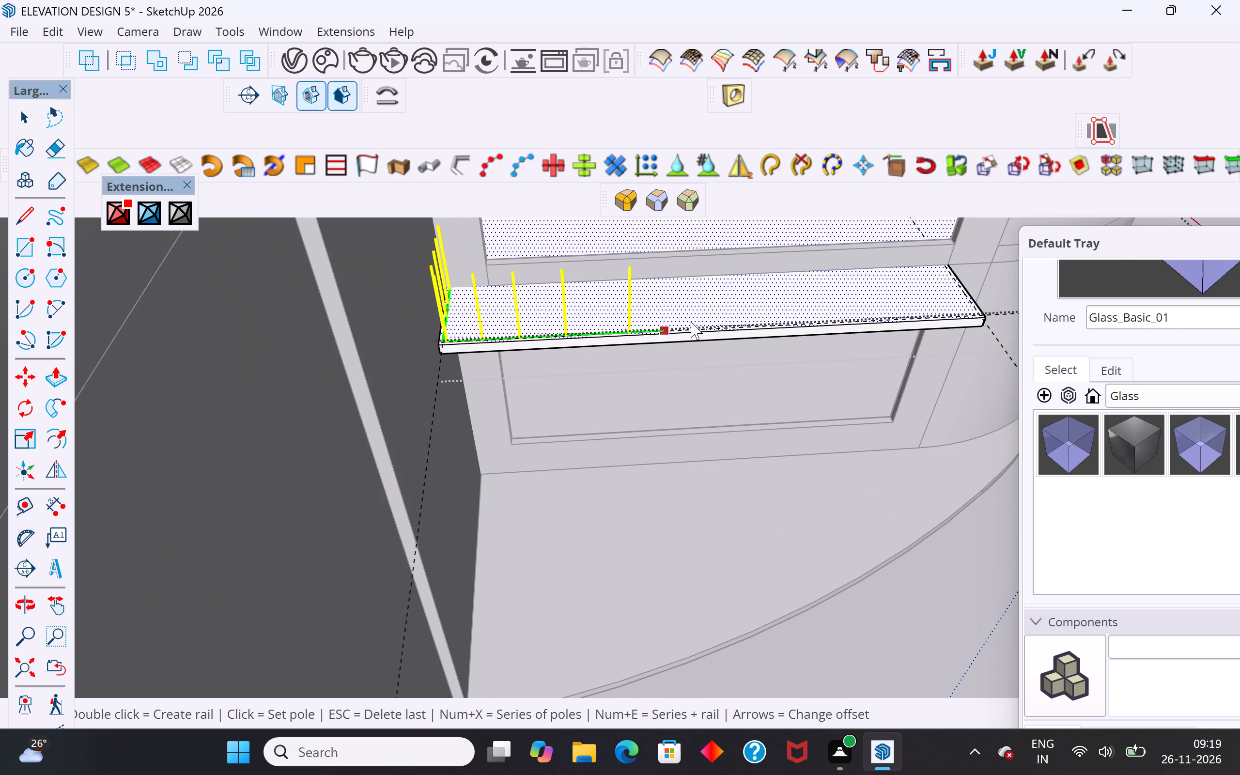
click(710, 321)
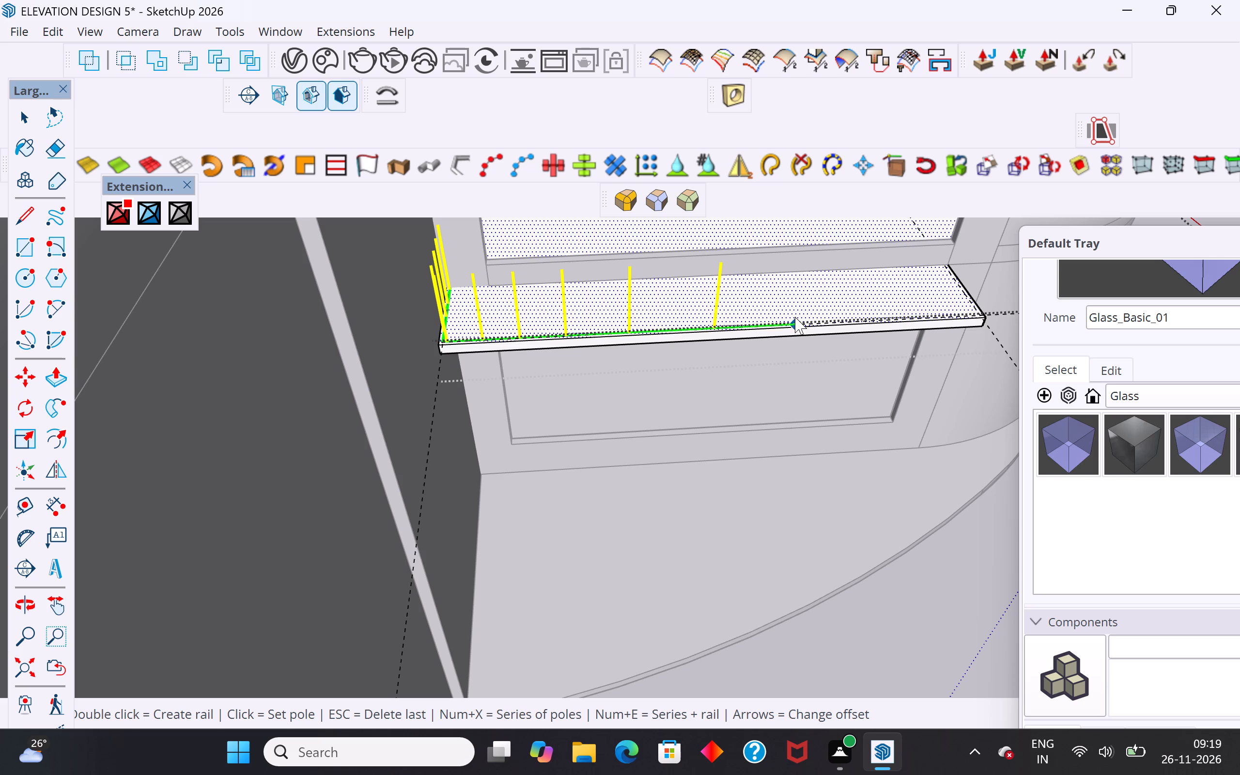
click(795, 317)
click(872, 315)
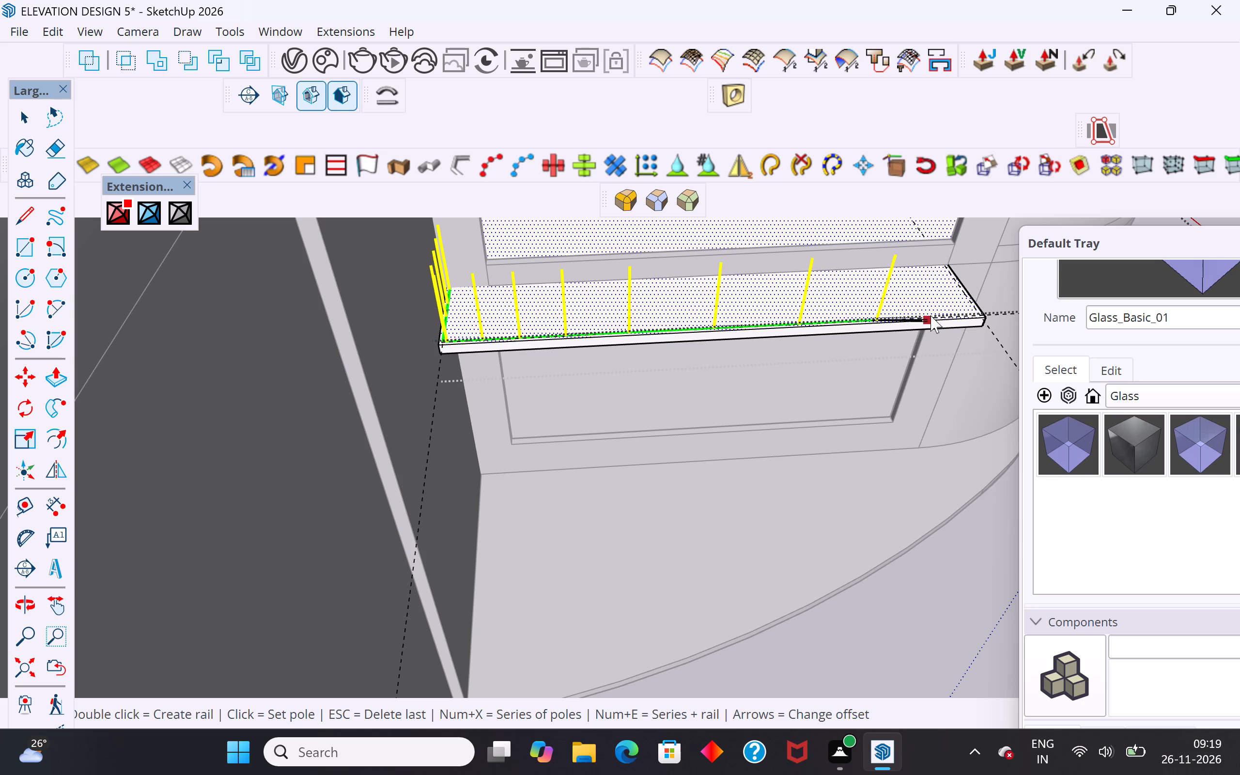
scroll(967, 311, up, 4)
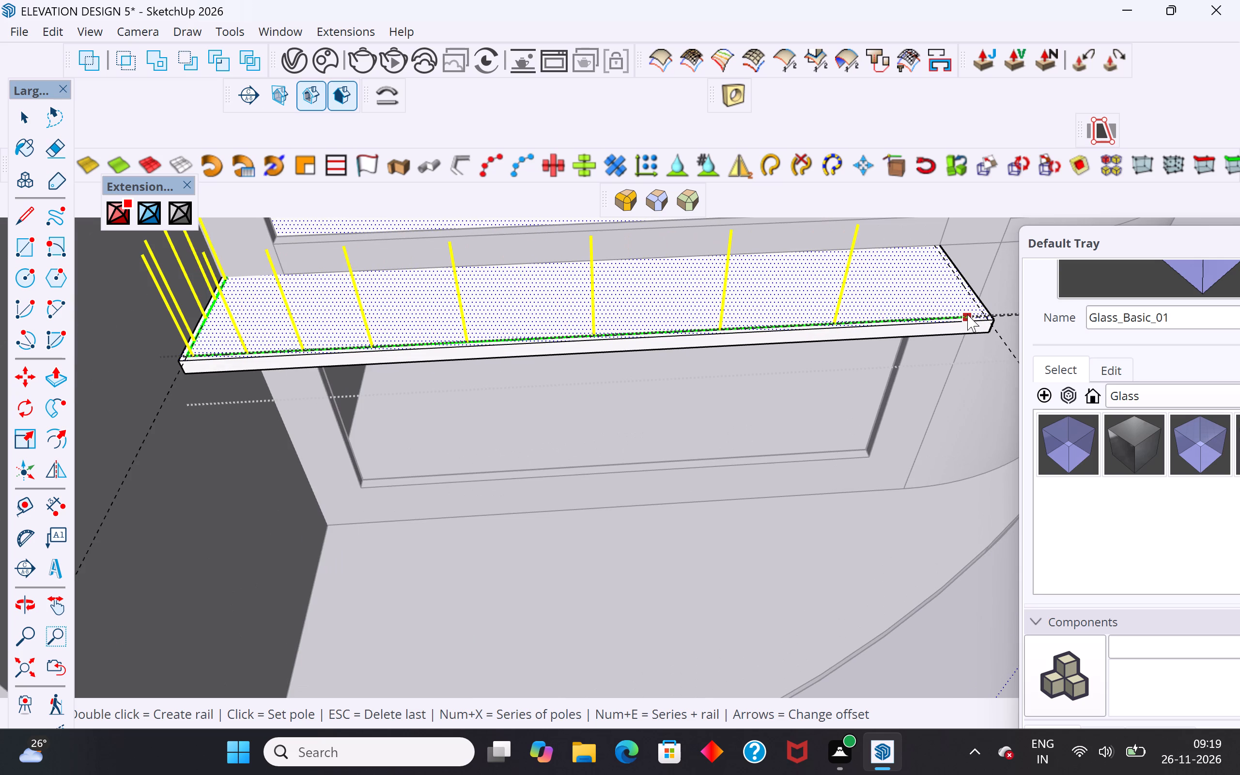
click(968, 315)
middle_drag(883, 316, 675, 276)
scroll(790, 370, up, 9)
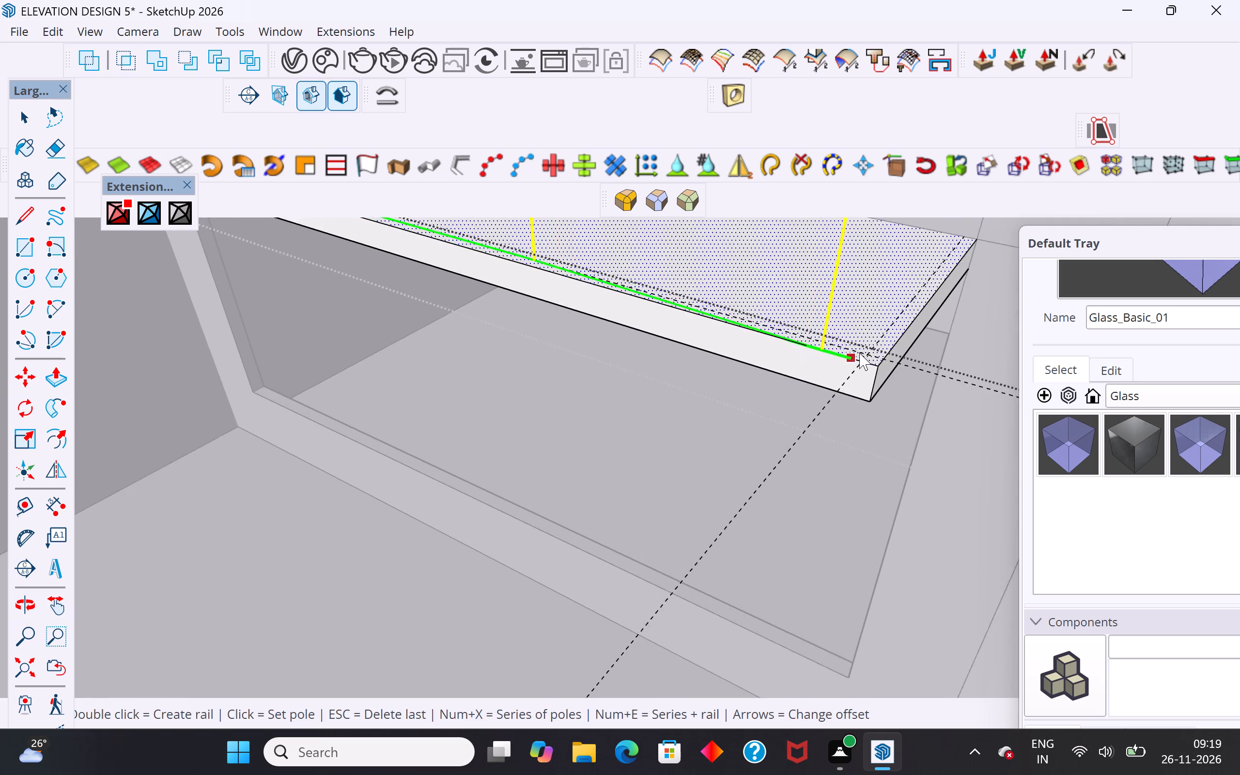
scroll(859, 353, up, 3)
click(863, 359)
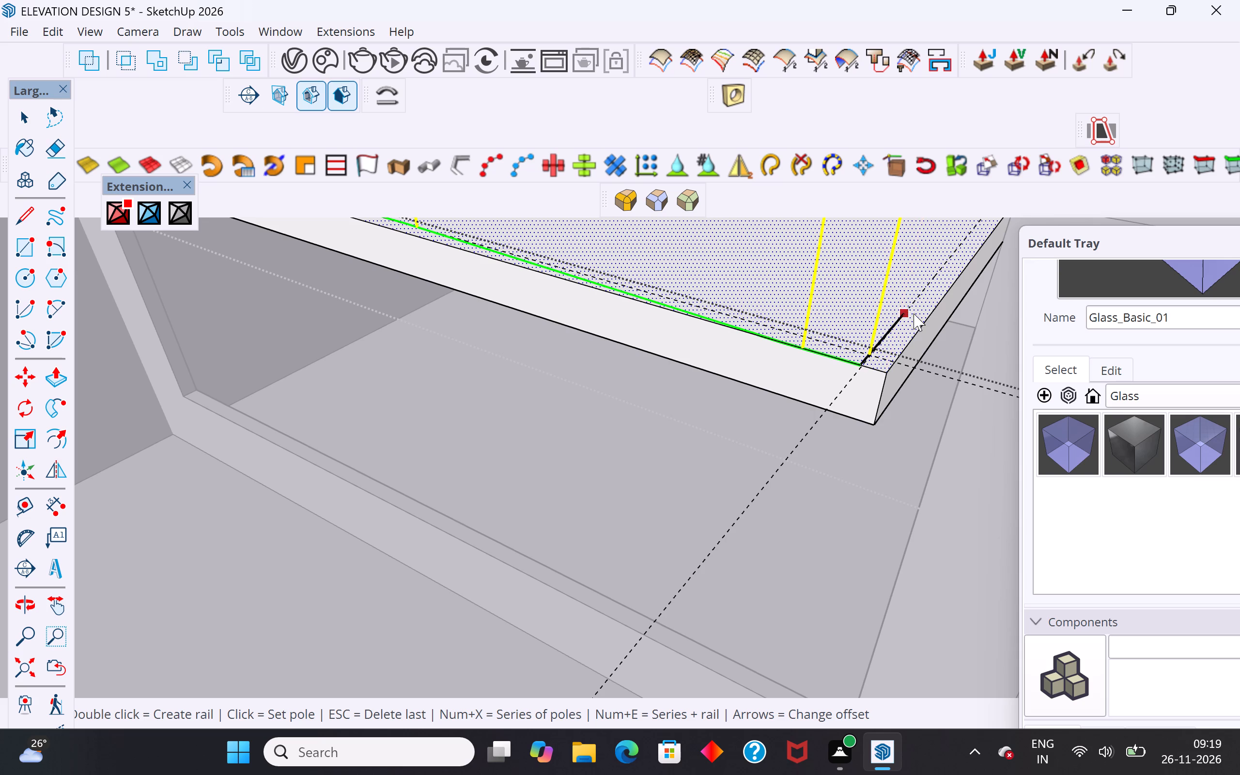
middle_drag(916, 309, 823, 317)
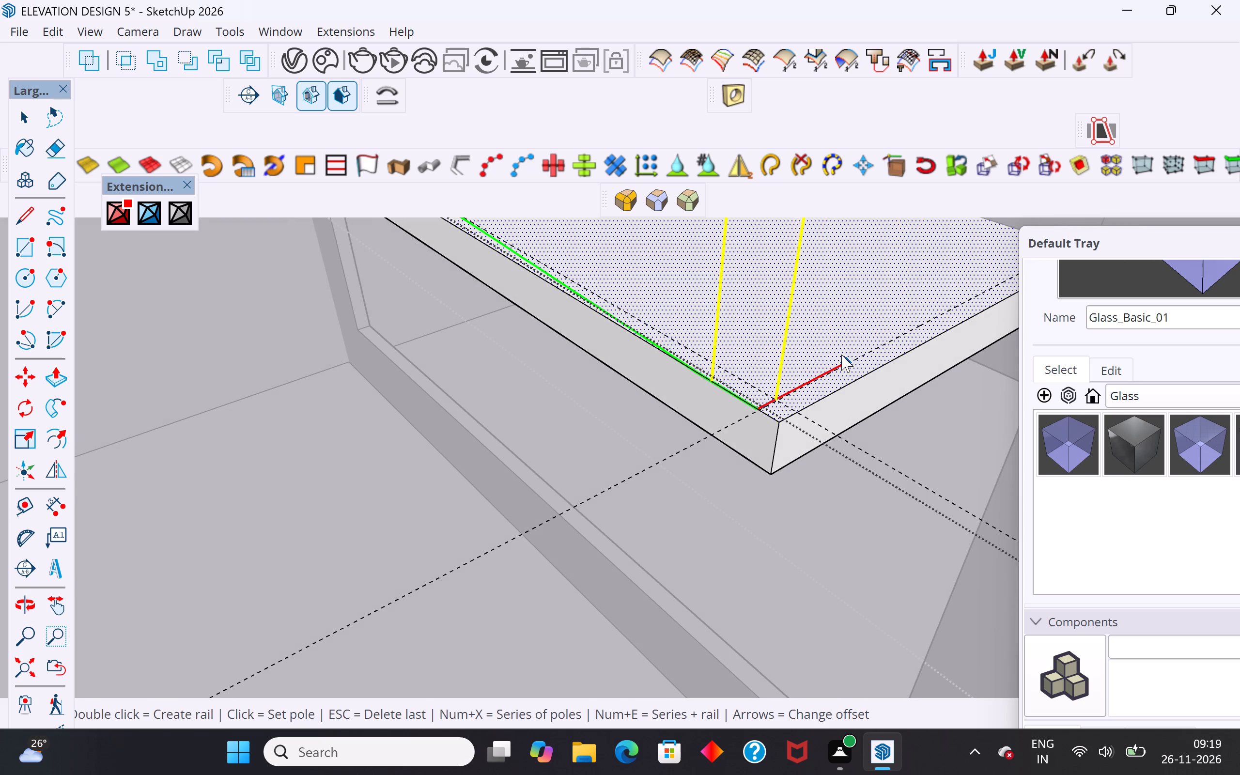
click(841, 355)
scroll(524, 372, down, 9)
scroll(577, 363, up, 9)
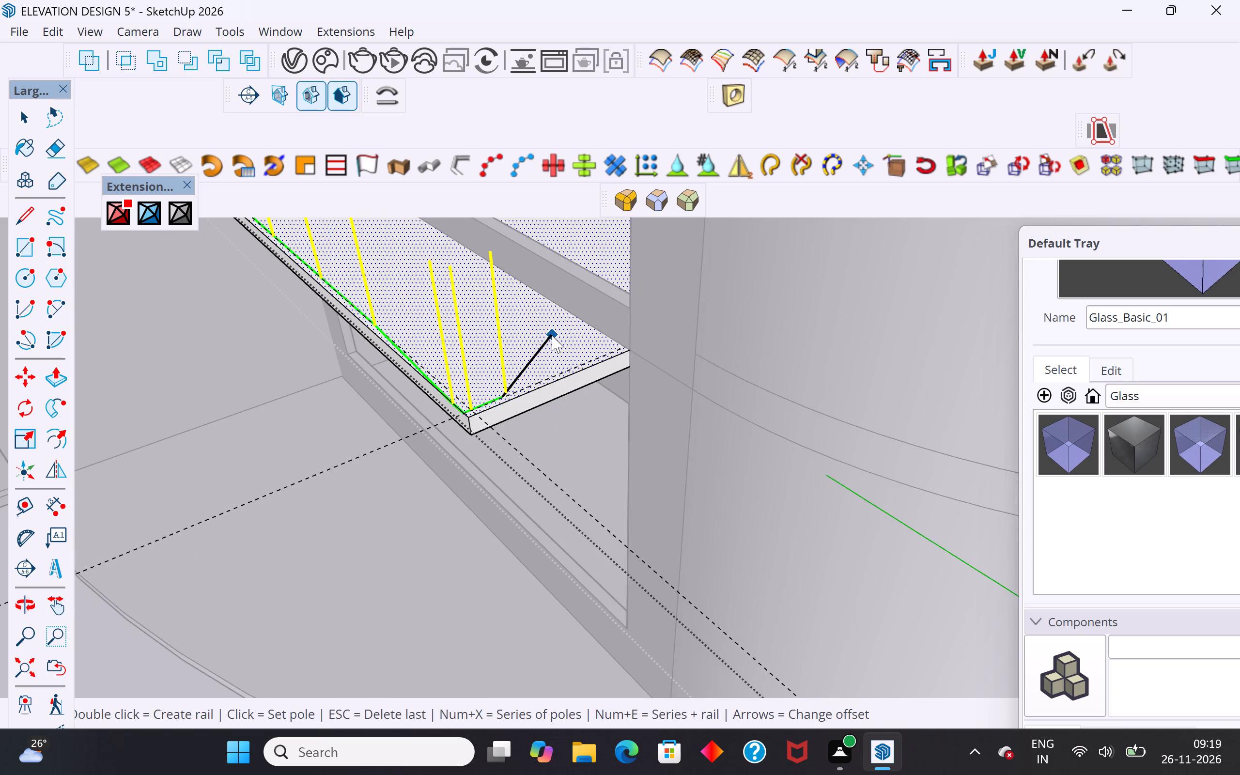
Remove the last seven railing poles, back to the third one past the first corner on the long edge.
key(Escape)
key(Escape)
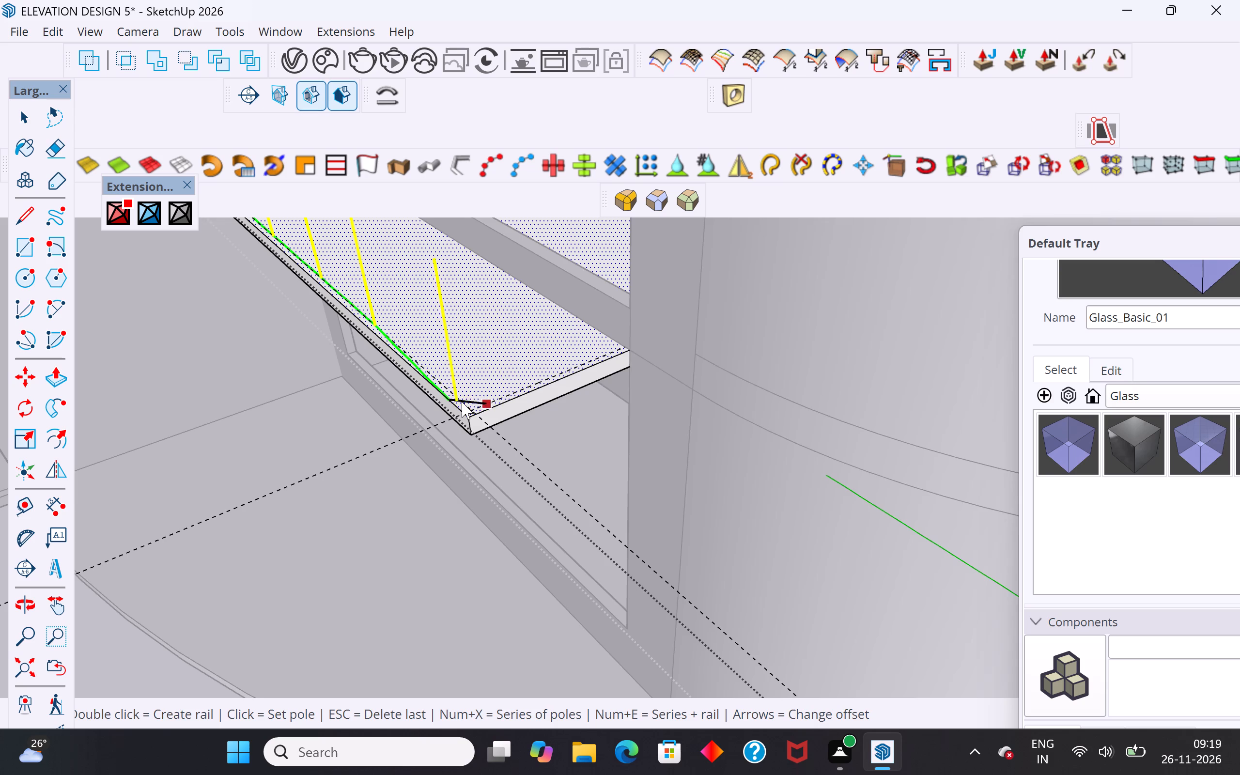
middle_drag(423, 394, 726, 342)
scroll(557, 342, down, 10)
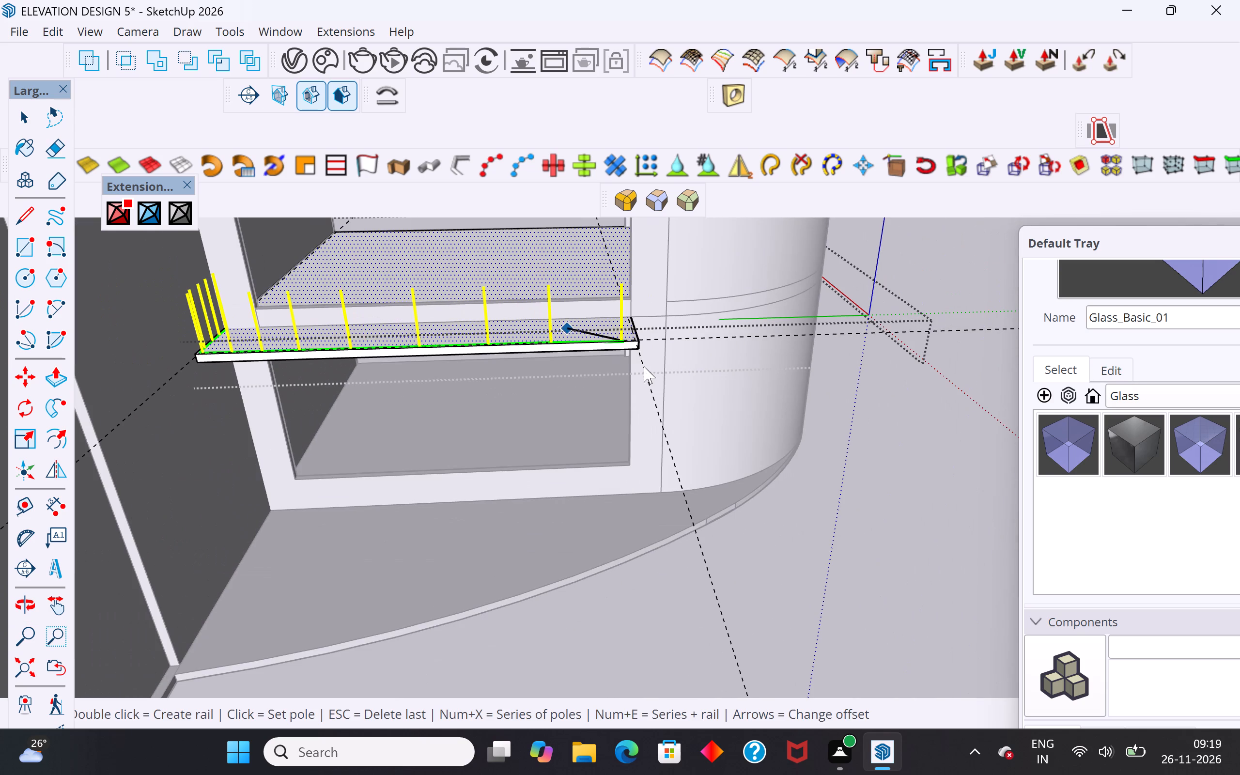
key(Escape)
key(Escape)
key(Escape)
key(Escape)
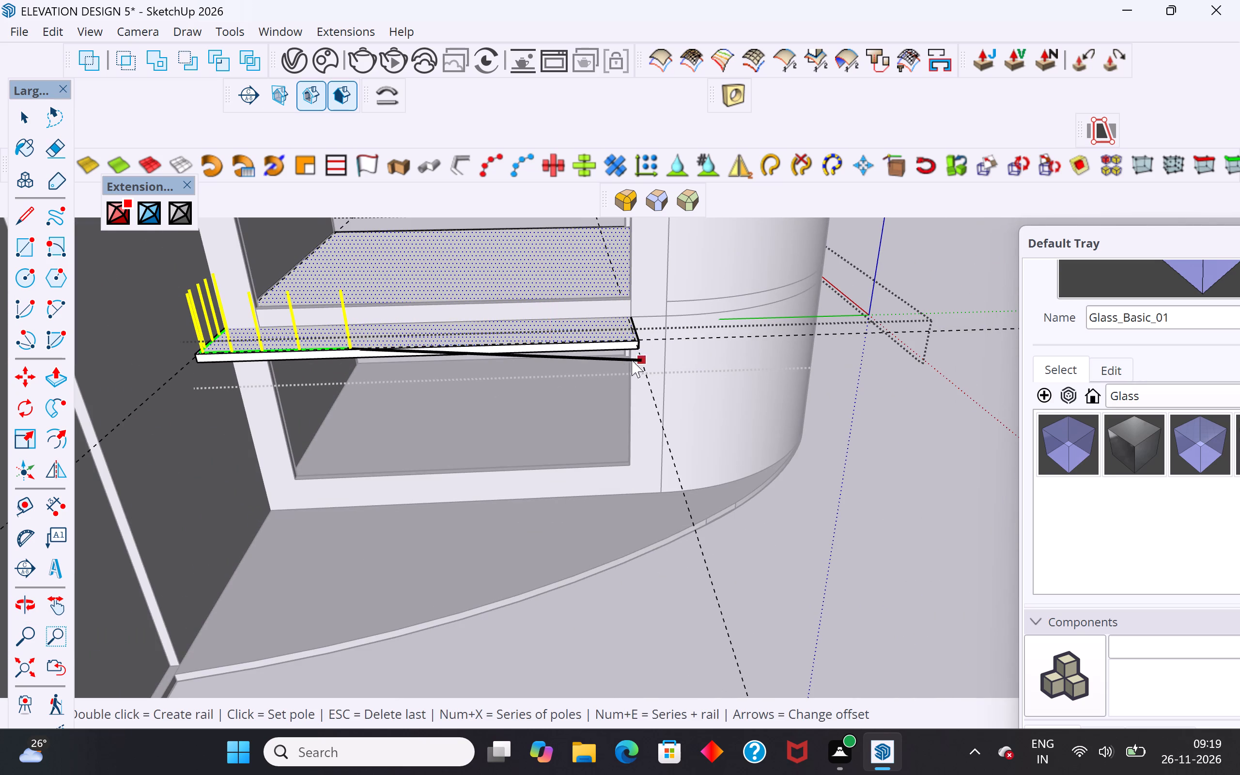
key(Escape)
Set seven roughly evenly spaced poles along the rest of the long-edge guide, plus one where the guides cross at the far corner.
scroll(374, 340, up, 4)
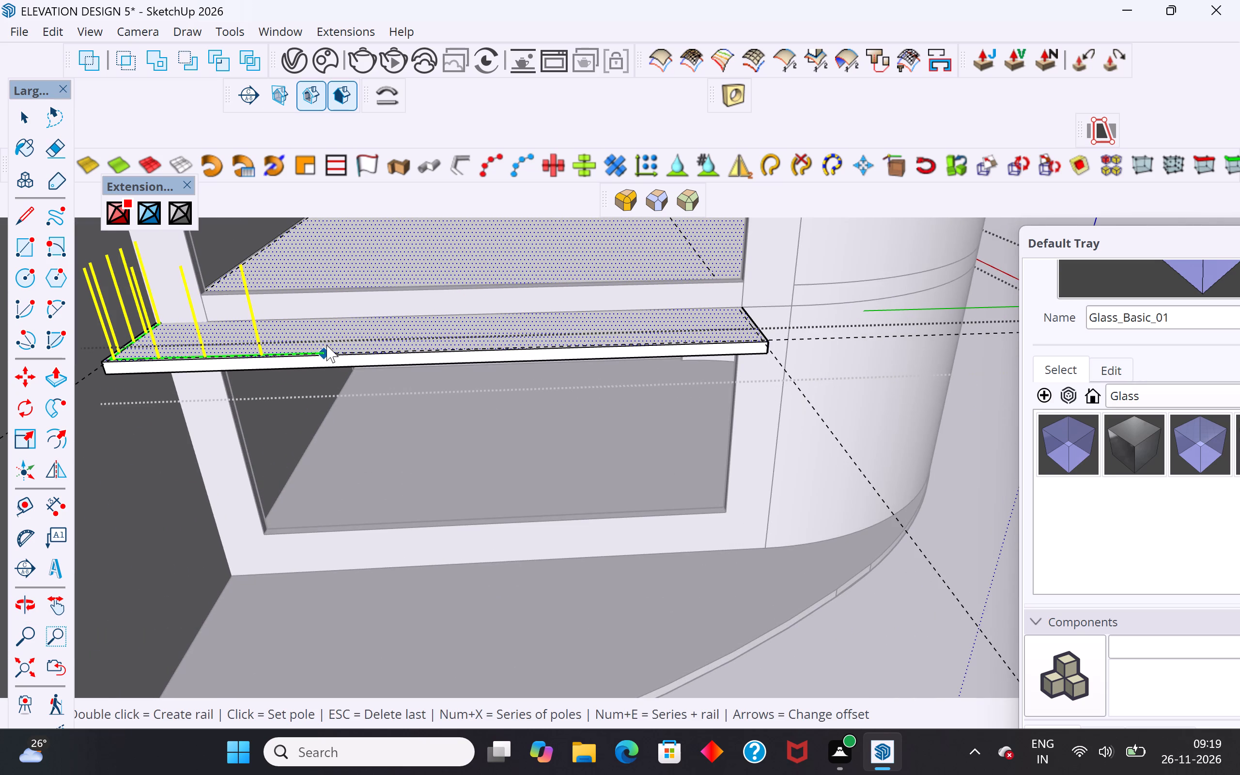
click(320, 349)
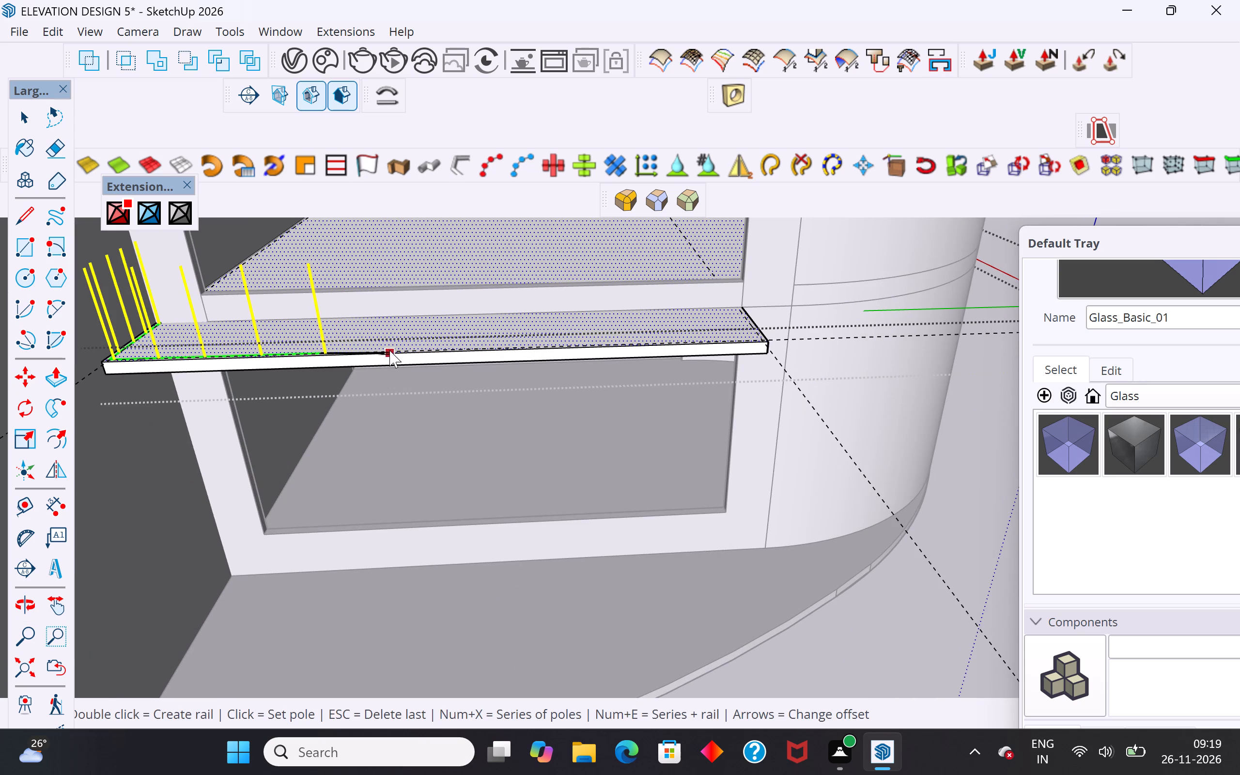
scroll(391, 344, up, 3)
click(386, 345)
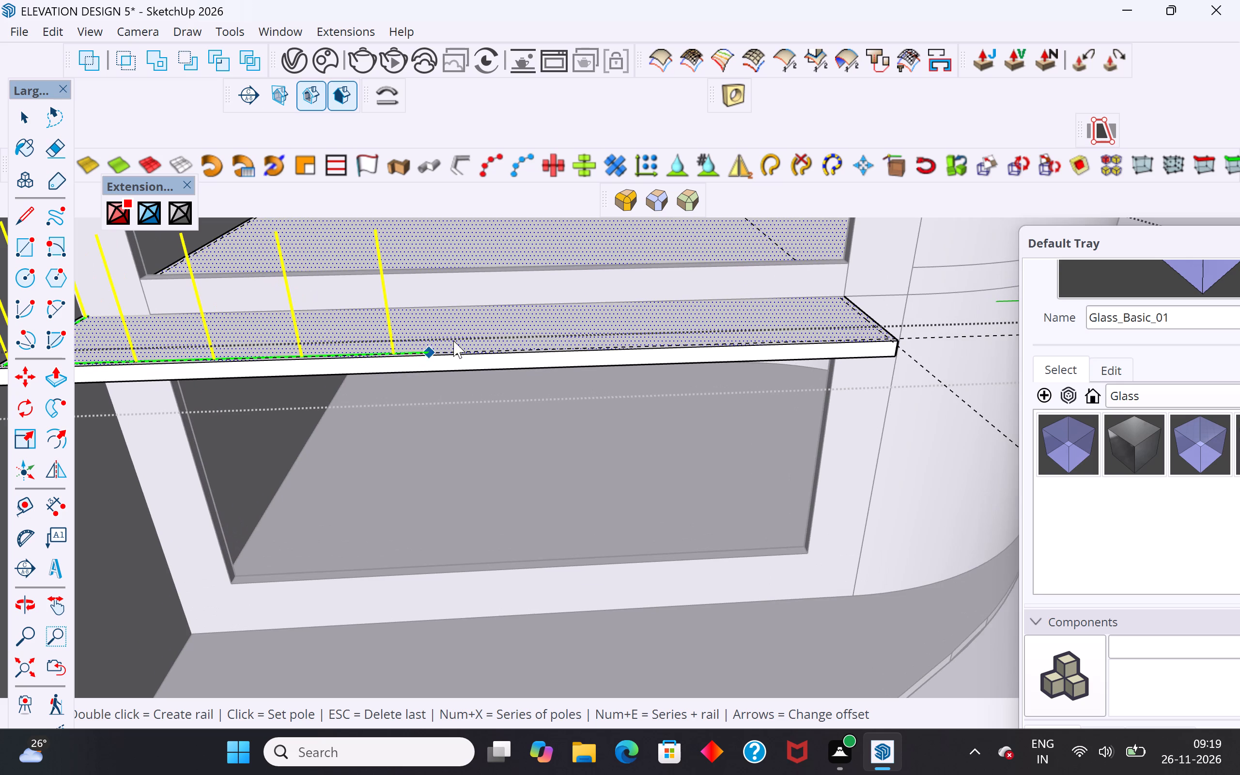
click(474, 342)
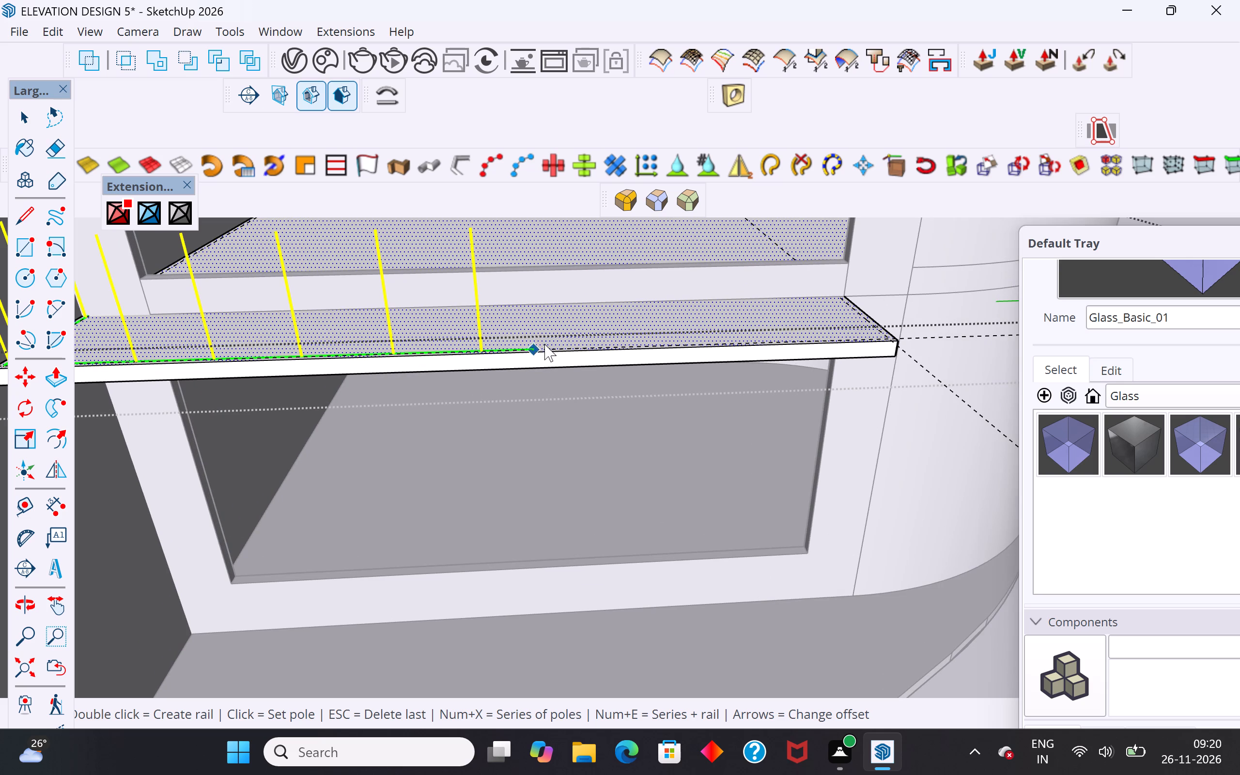
click(565, 340)
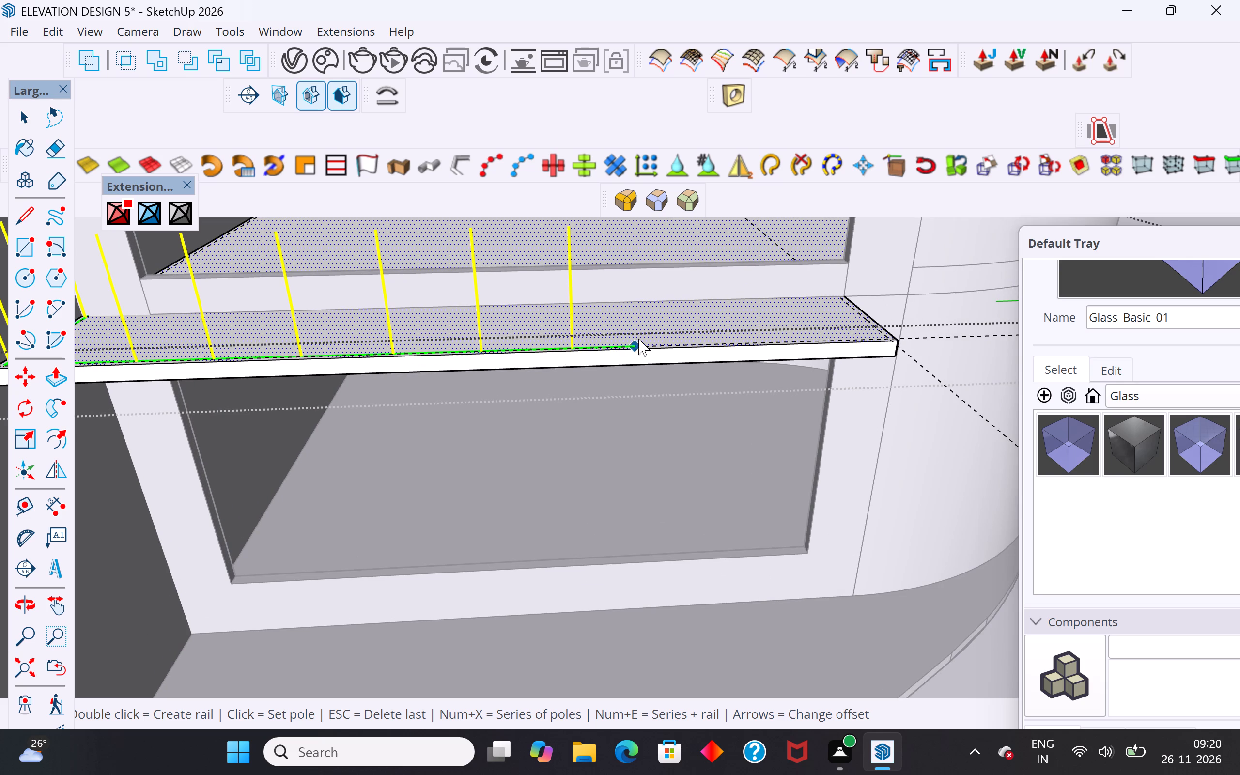
click(643, 339)
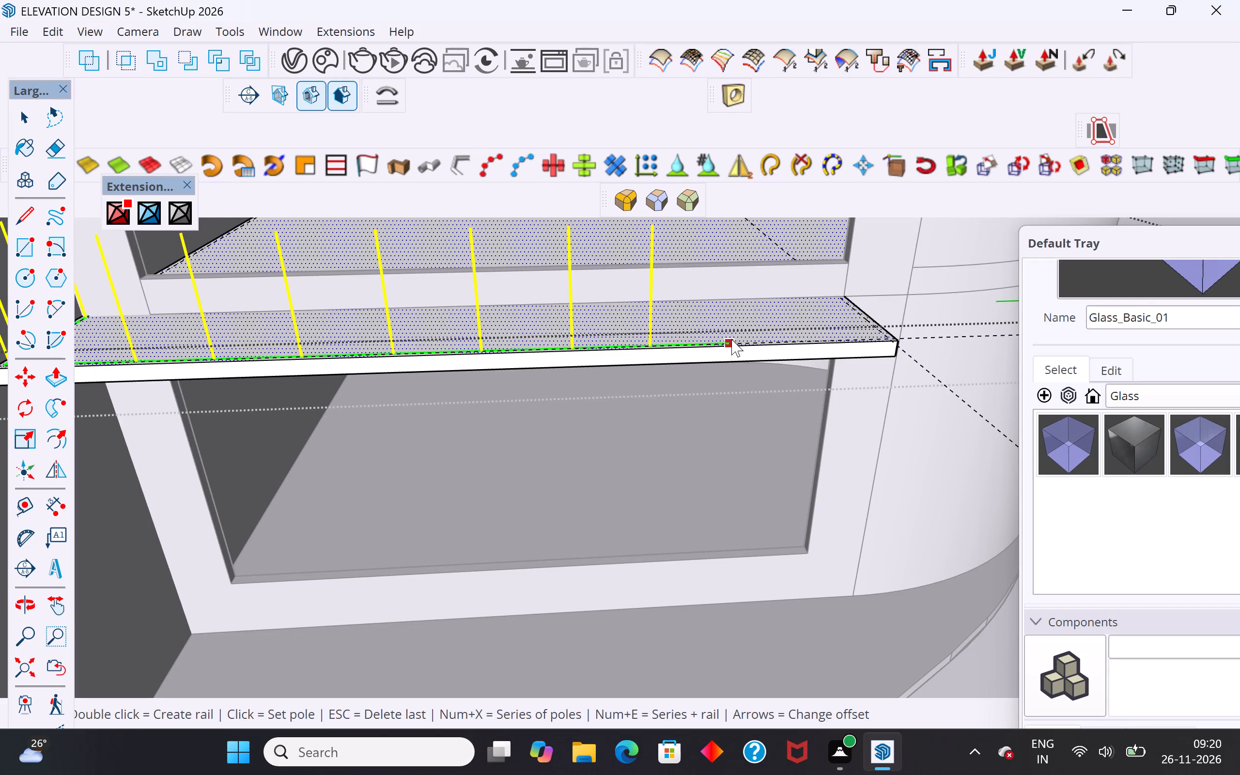
click(735, 339)
click(814, 331)
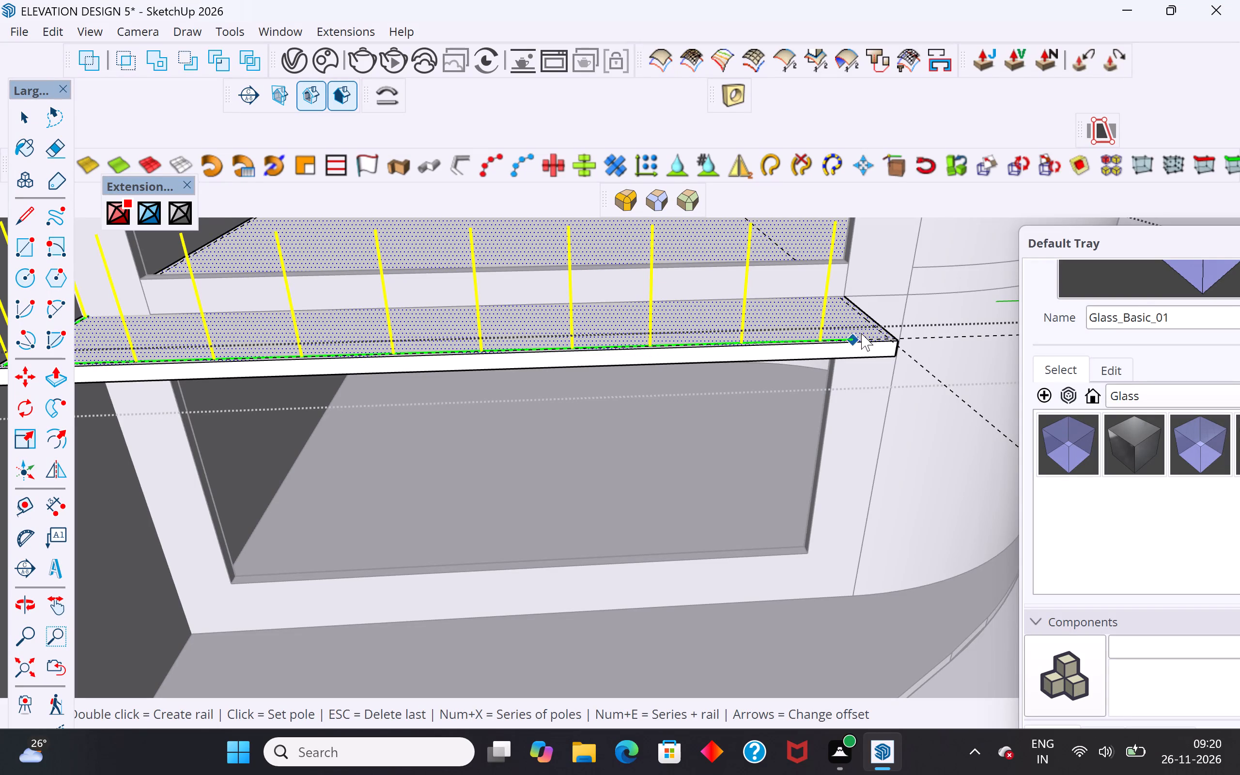
scroll(891, 339, up, 5)
middle_drag(887, 339, 835, 427)
scroll(835, 427, up, 3)
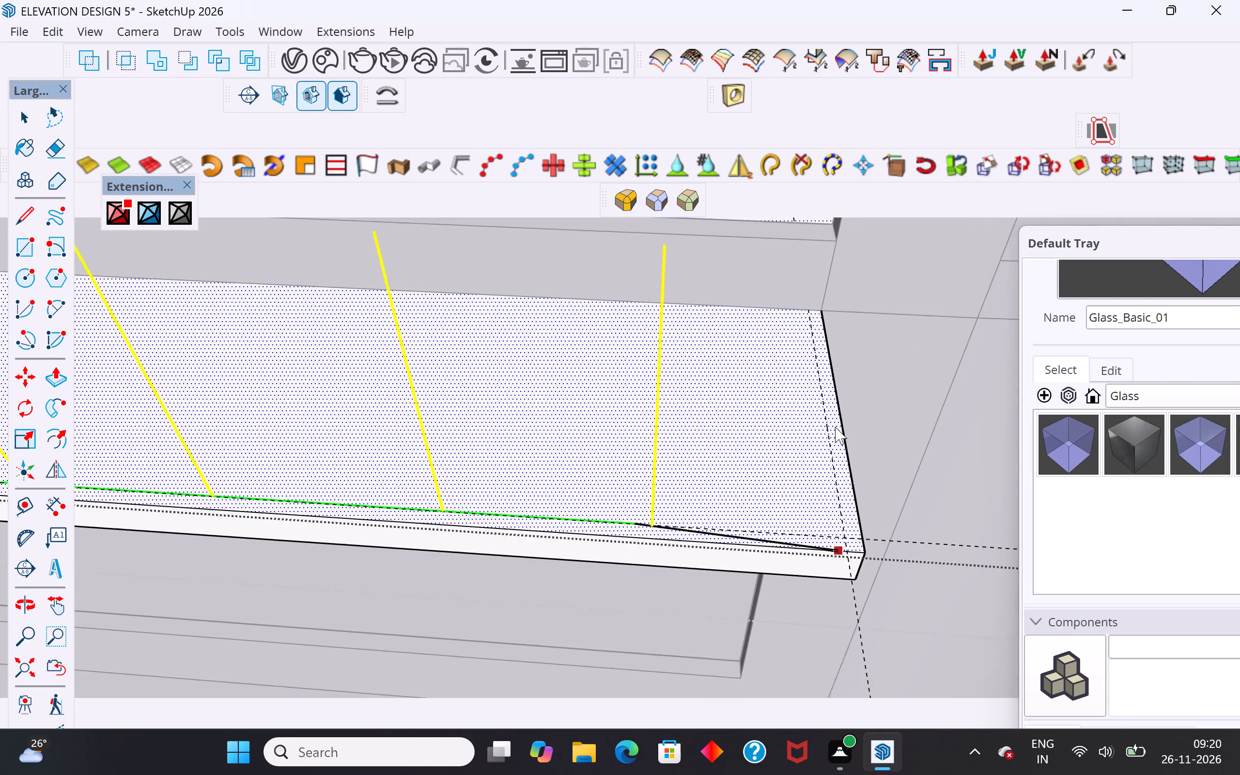
scroll(835, 427, up, 2)
click(846, 553)
Set the remaining poles along the opposite short-end guide back to the wall and generate the railing.
middle_drag(804, 529, 780, 521)
middle_drag(832, 519, 565, 396)
scroll(566, 396, up, 1)
middle_drag(570, 401, 560, 508)
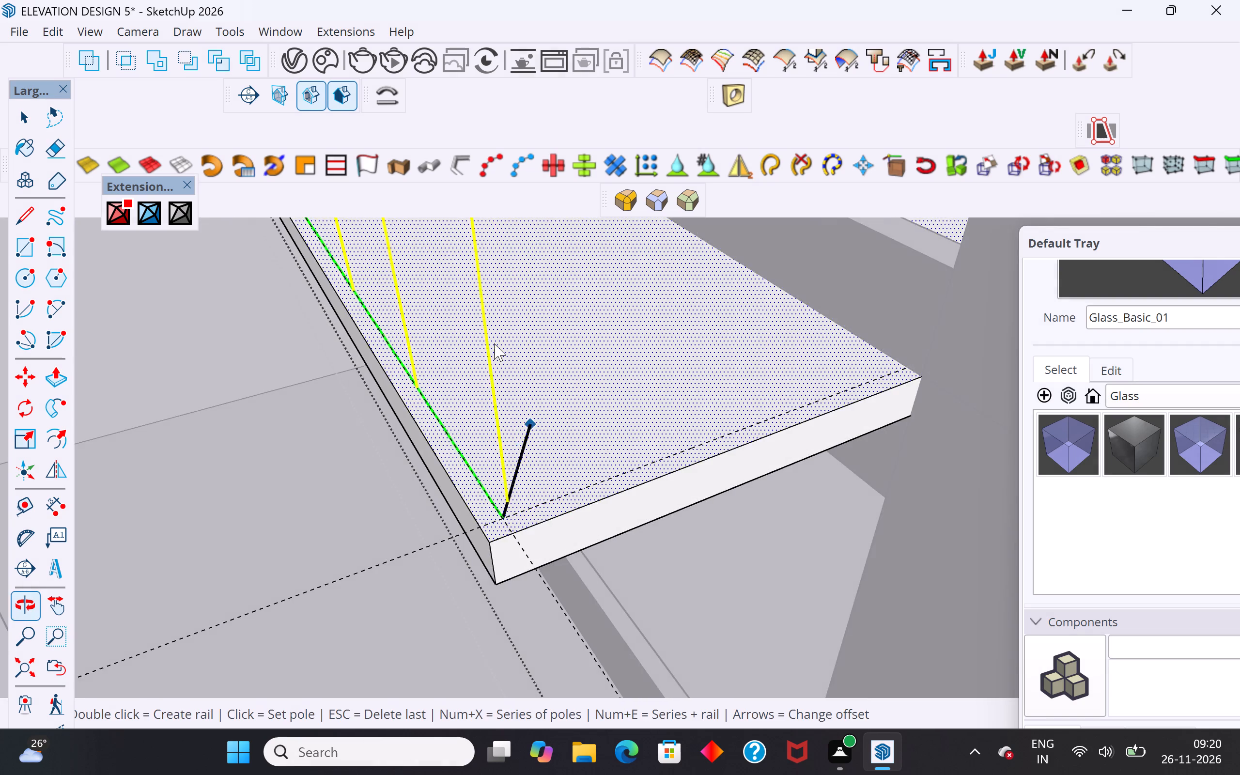
scroll(494, 343, down, 11)
middle_drag(494, 379, 503, 466)
scroll(534, 480, up, 6)
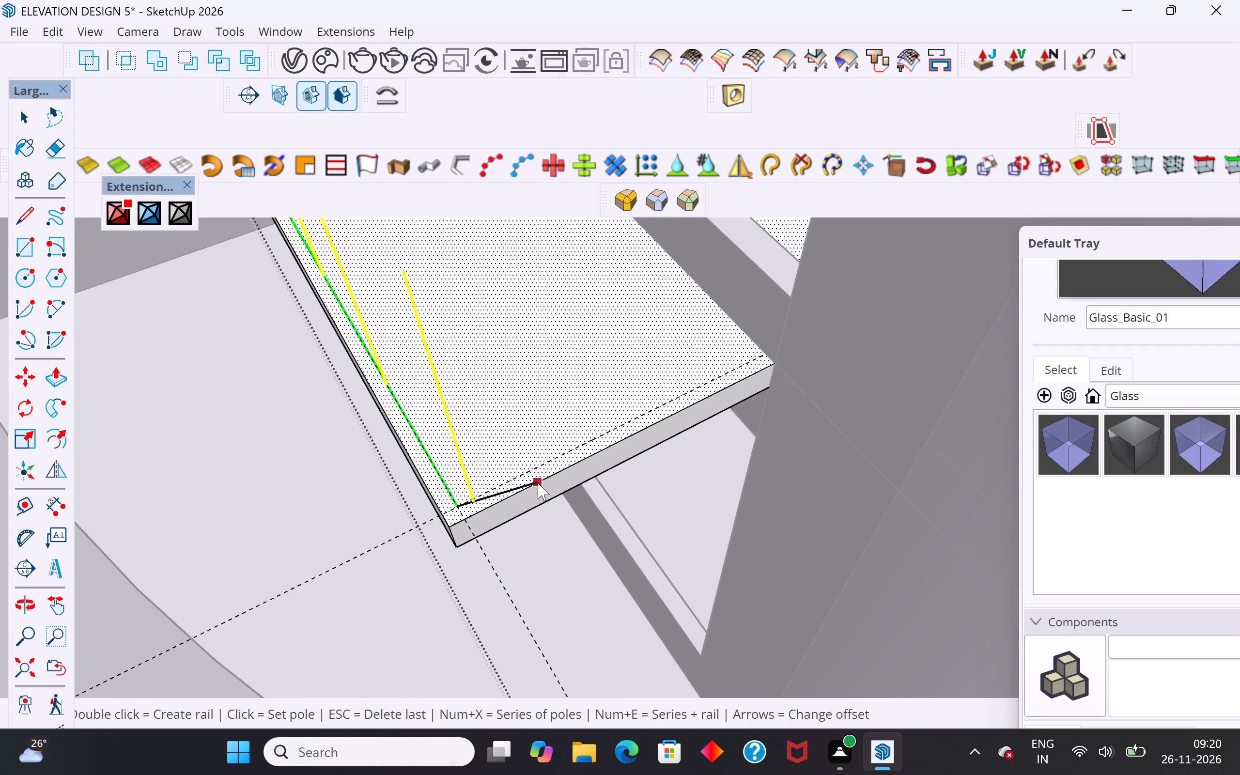
scroll(538, 483, up, 4)
click(565, 452)
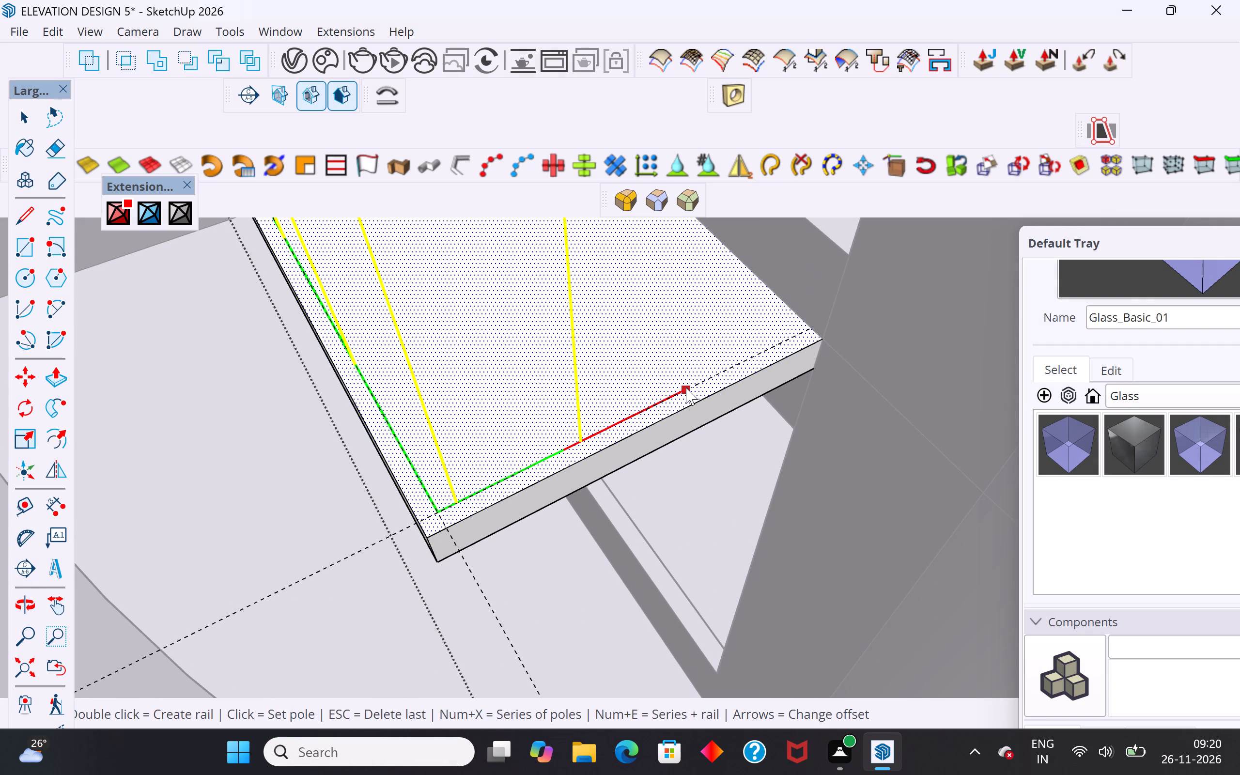
click(686, 387)
double_click(801, 340)
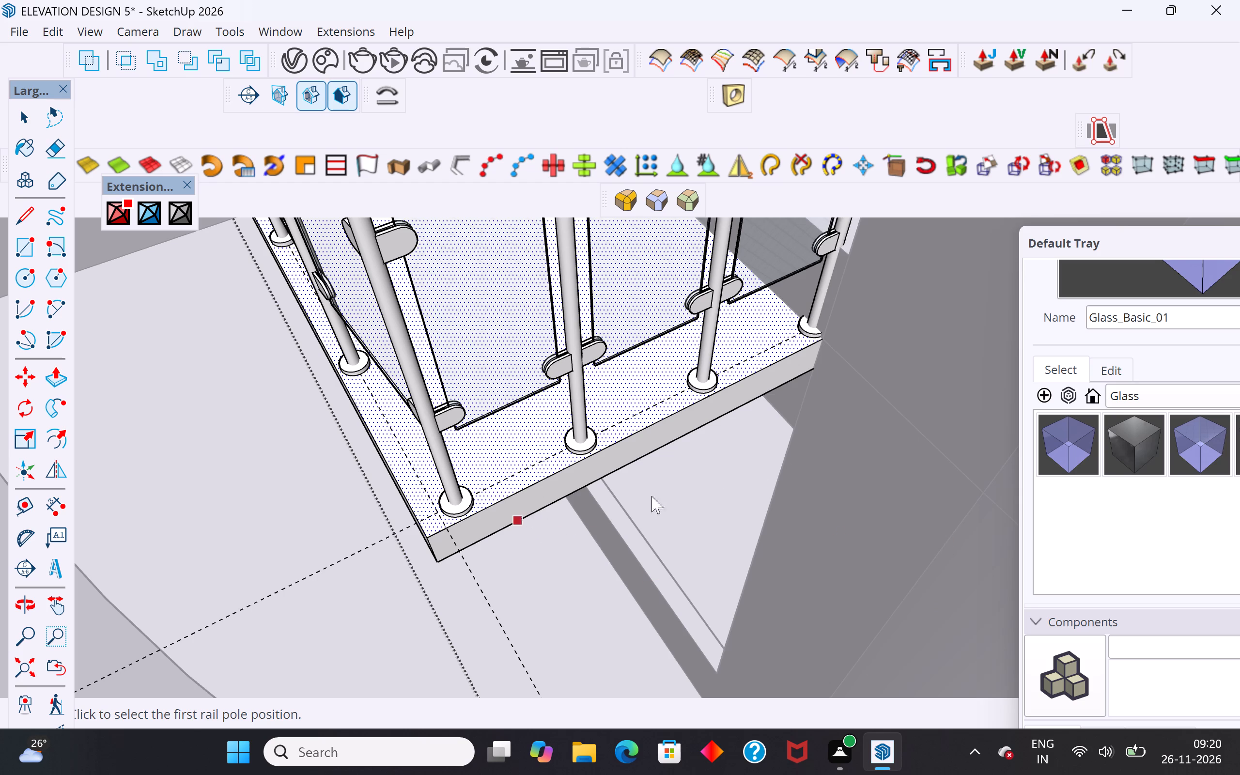
Leave the railing tool and inspect the new railing on the side block's projecting slab from several angles.
scroll(779, 454, down, 4)
click(29, 119)
click(110, 486)
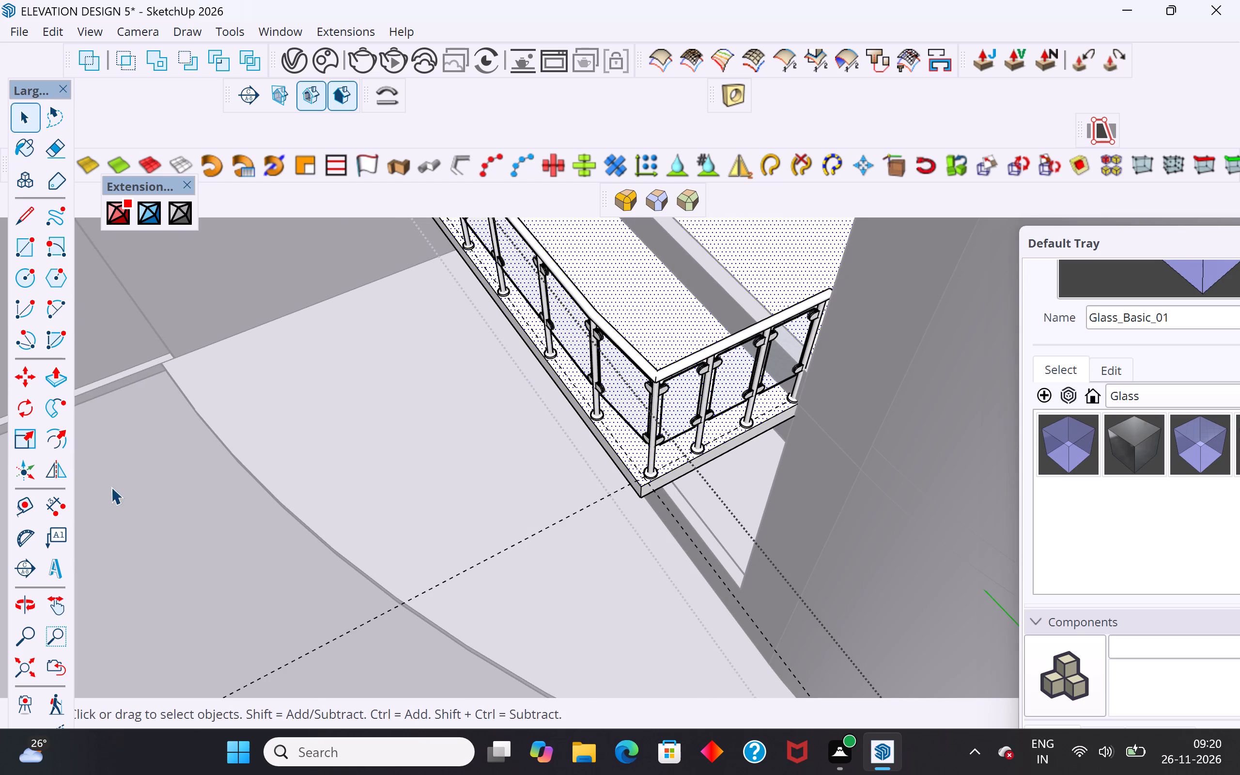
scroll(645, 547, down, 5)
middle_drag(656, 551, 862, 342)
scroll(555, 453, down, 8)
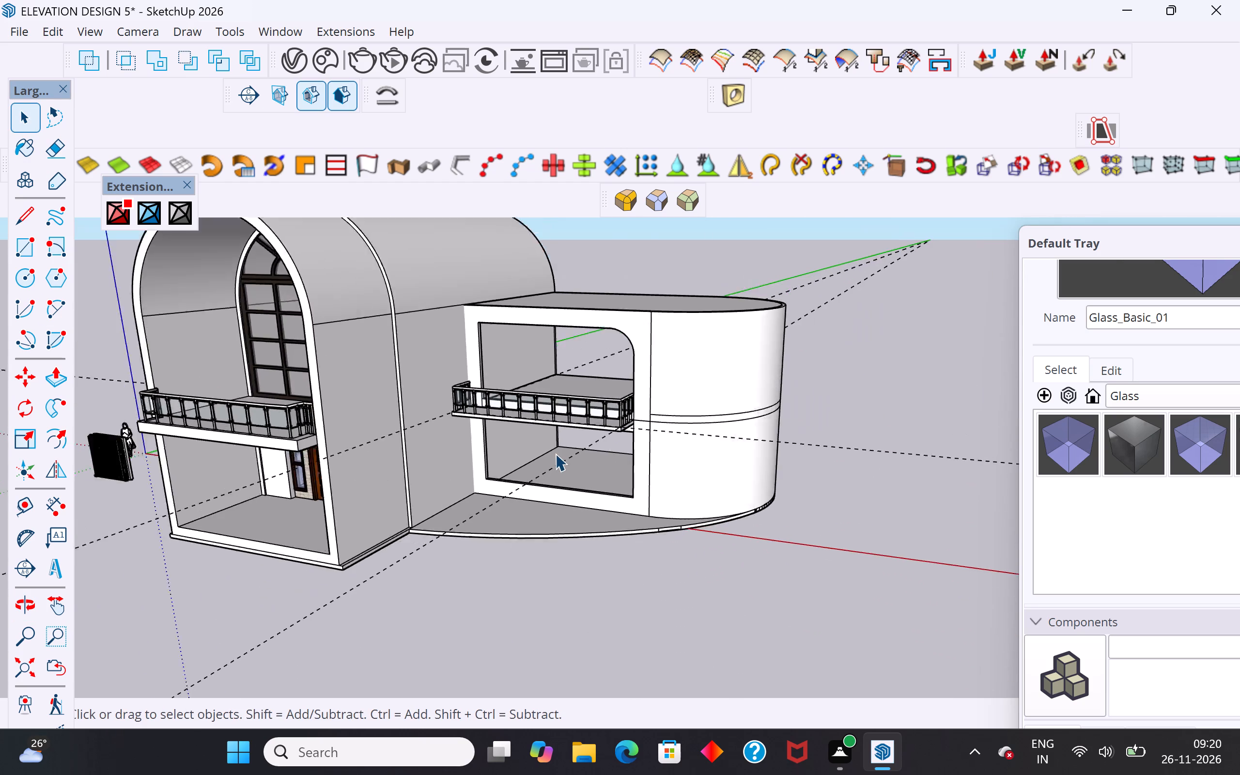
scroll(555, 453, down, 2)
middle_drag(481, 497, 653, 451)
scroll(654, 452, up, 4)
middle_drag(721, 479, 741, 674)
scroll(422, 428, up, 11)
middle_drag(666, 481, 484, 428)
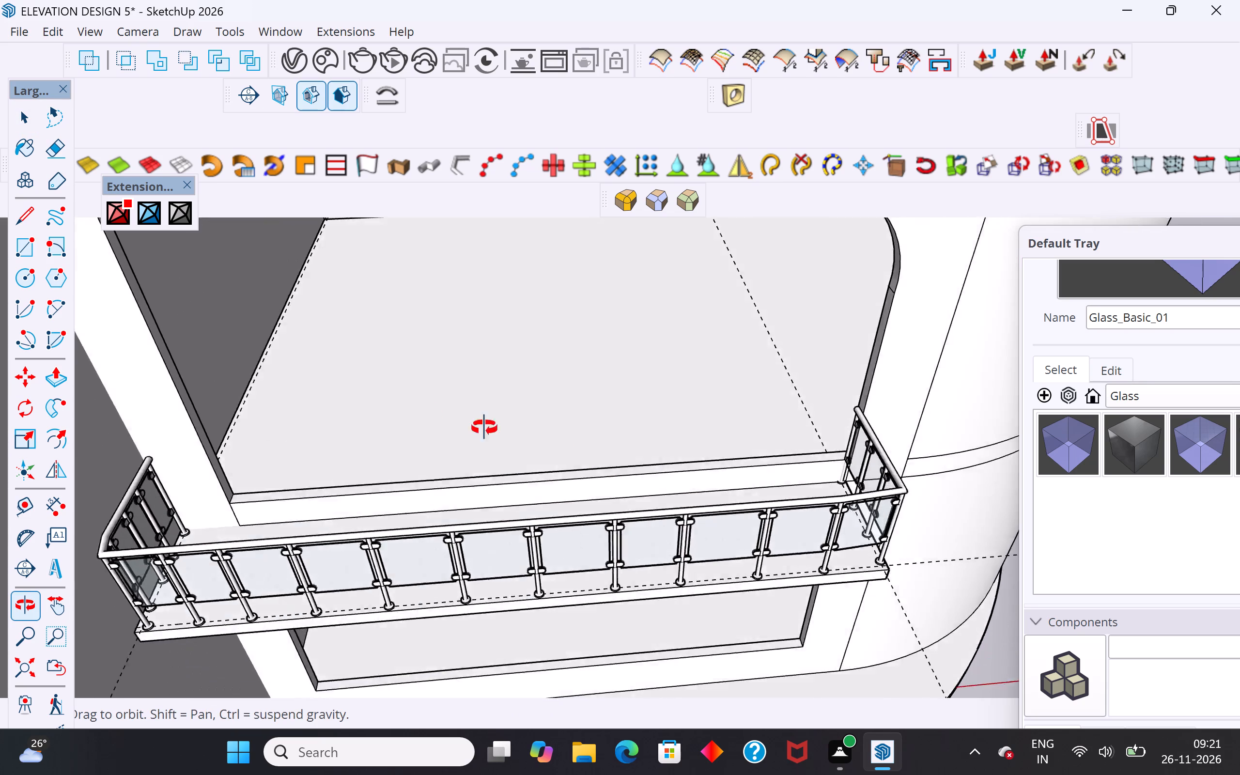
middle_drag(484, 428, 829, 403)
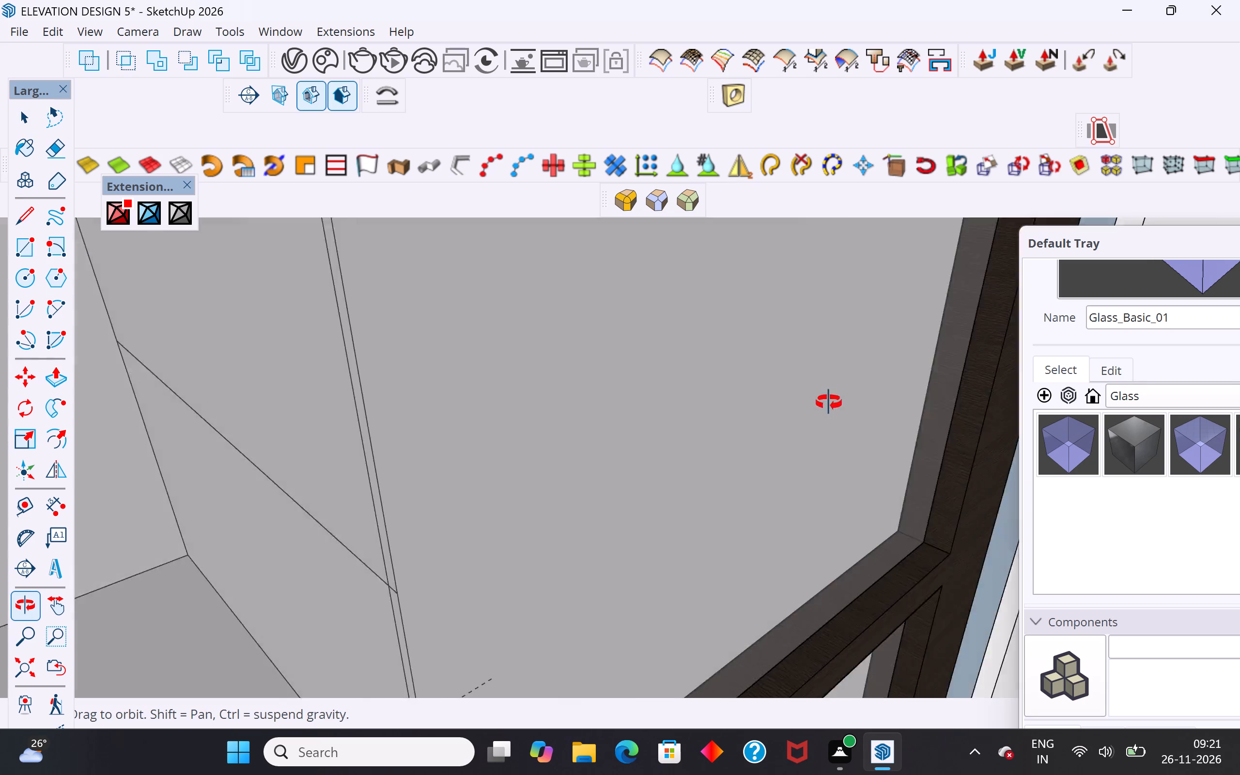
middle_drag(829, 403, 530, 513)
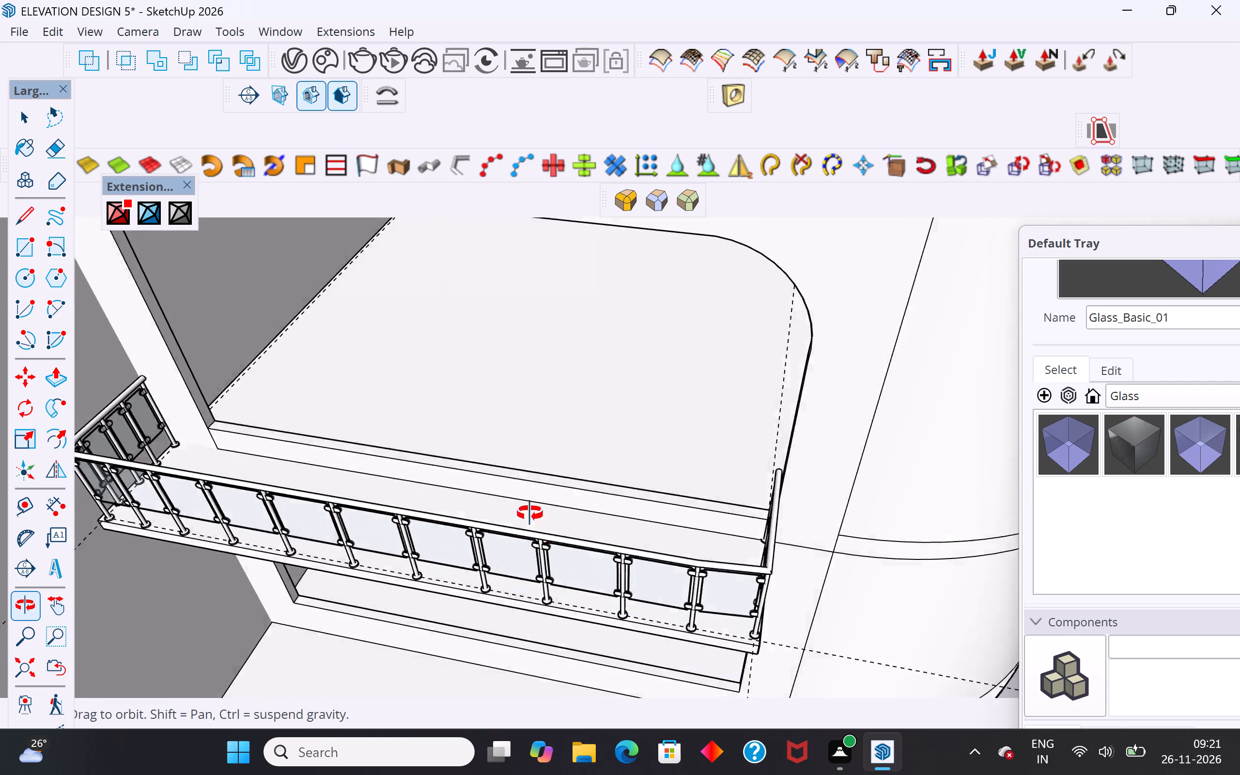
middle_drag(530, 513, 531, 515)
scroll(532, 516, up, 1)
scroll(534, 515, down, 11)
middle_drag(562, 535, 634, 425)
scroll(709, 446, down, 4)
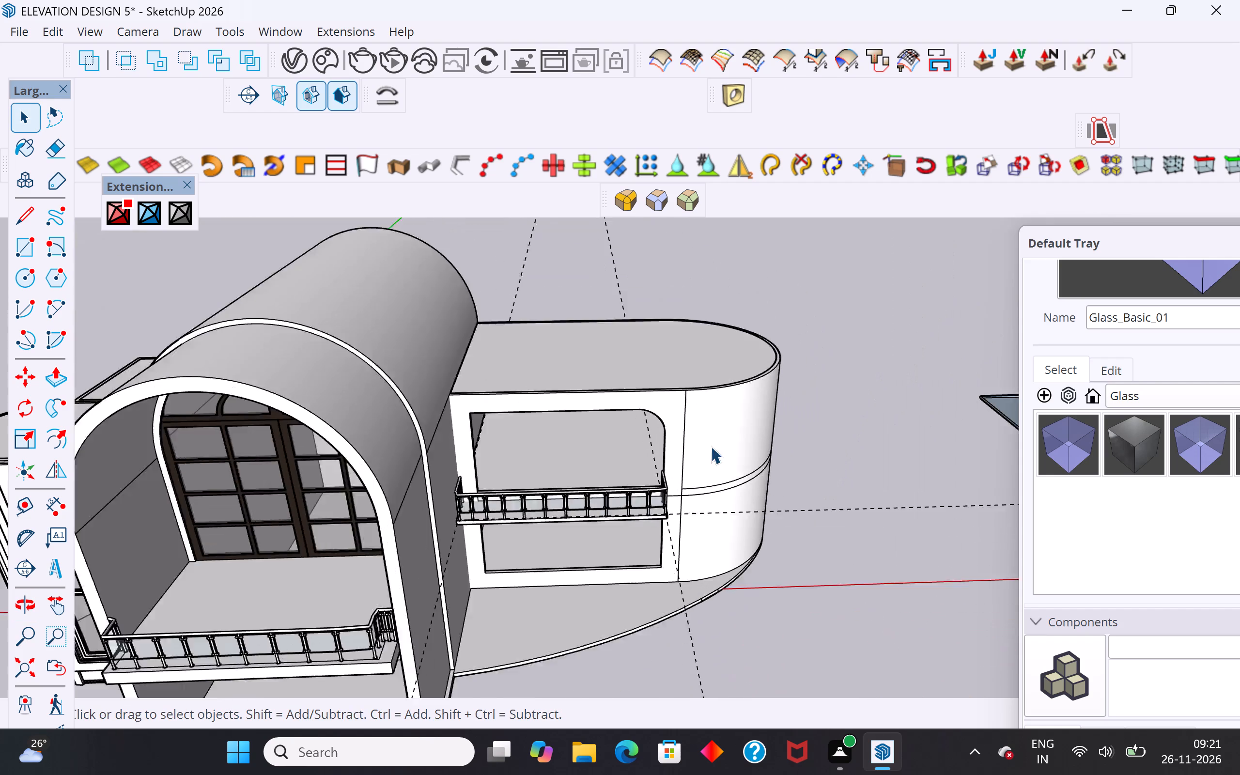
Delete all the dashed construction guides from the model.
scroll(711, 446, down, 8)
scroll(691, 565, down, 5)
middle_drag(685, 551, 685, 469)
scroll(685, 469, up, 8)
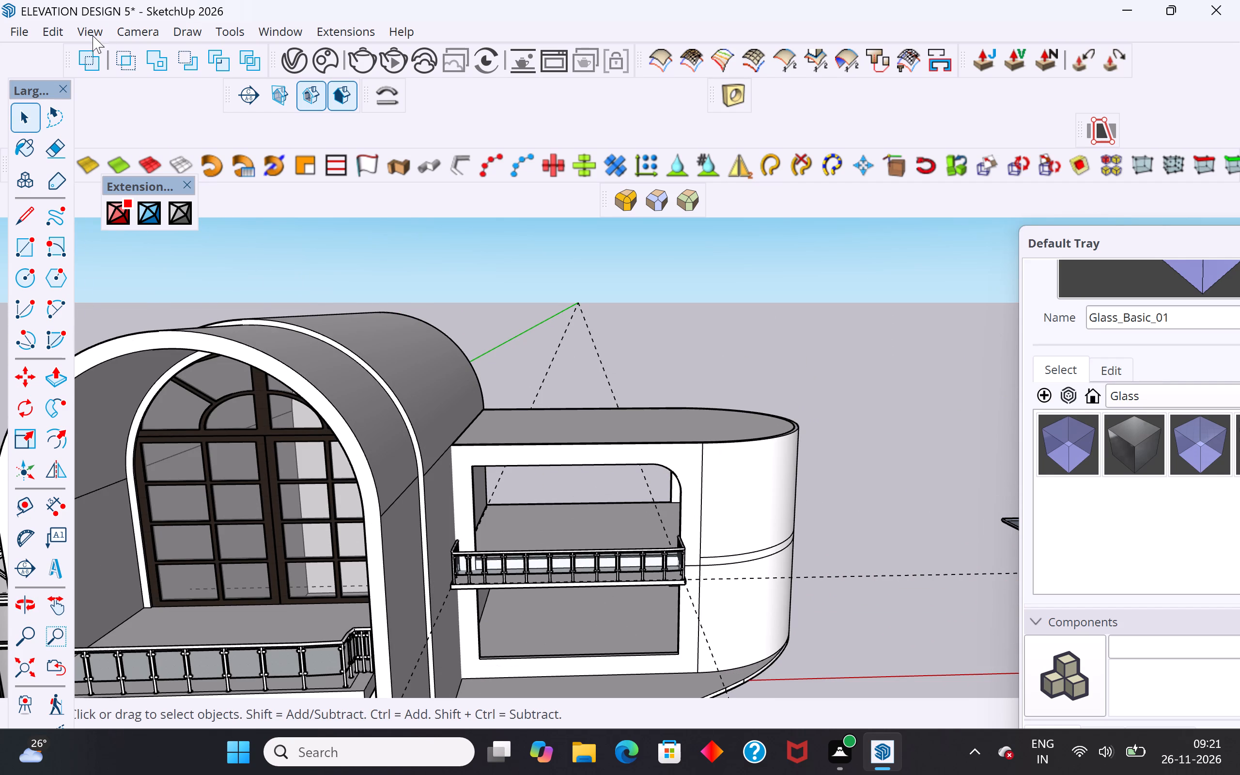
click(22, 31)
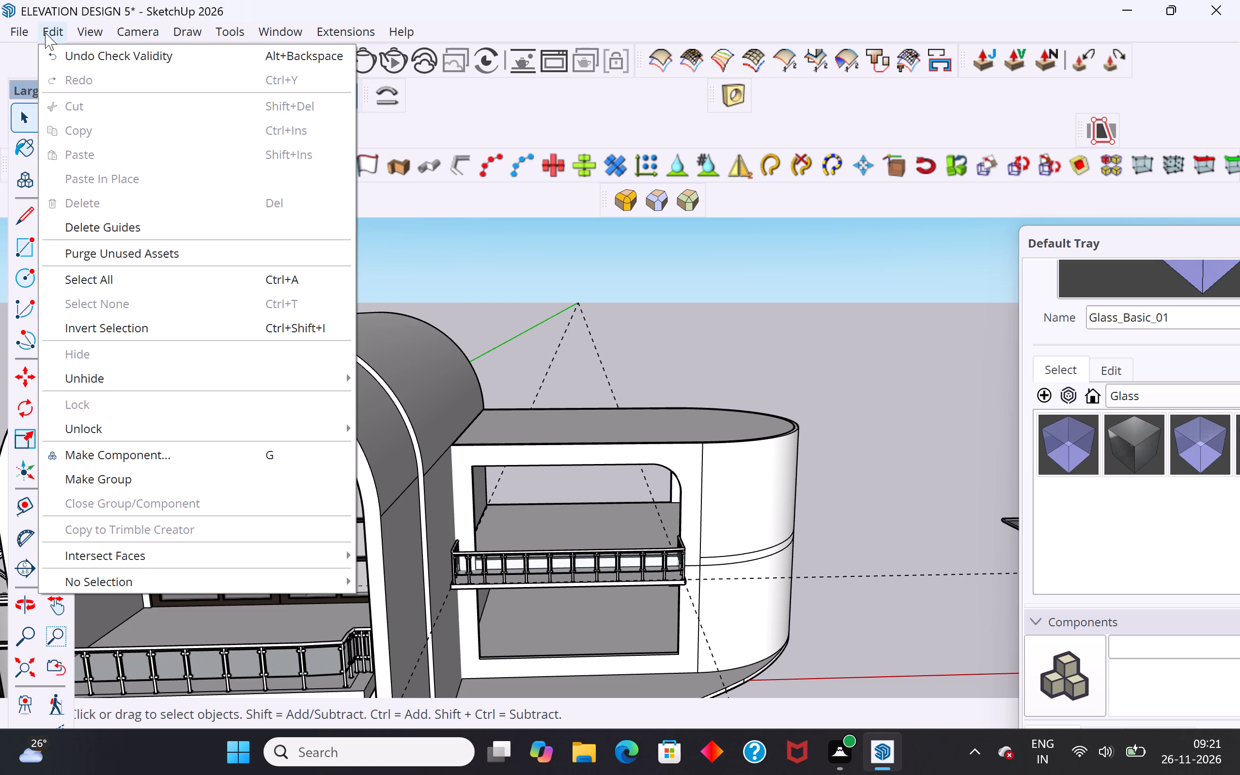
click(116, 233)
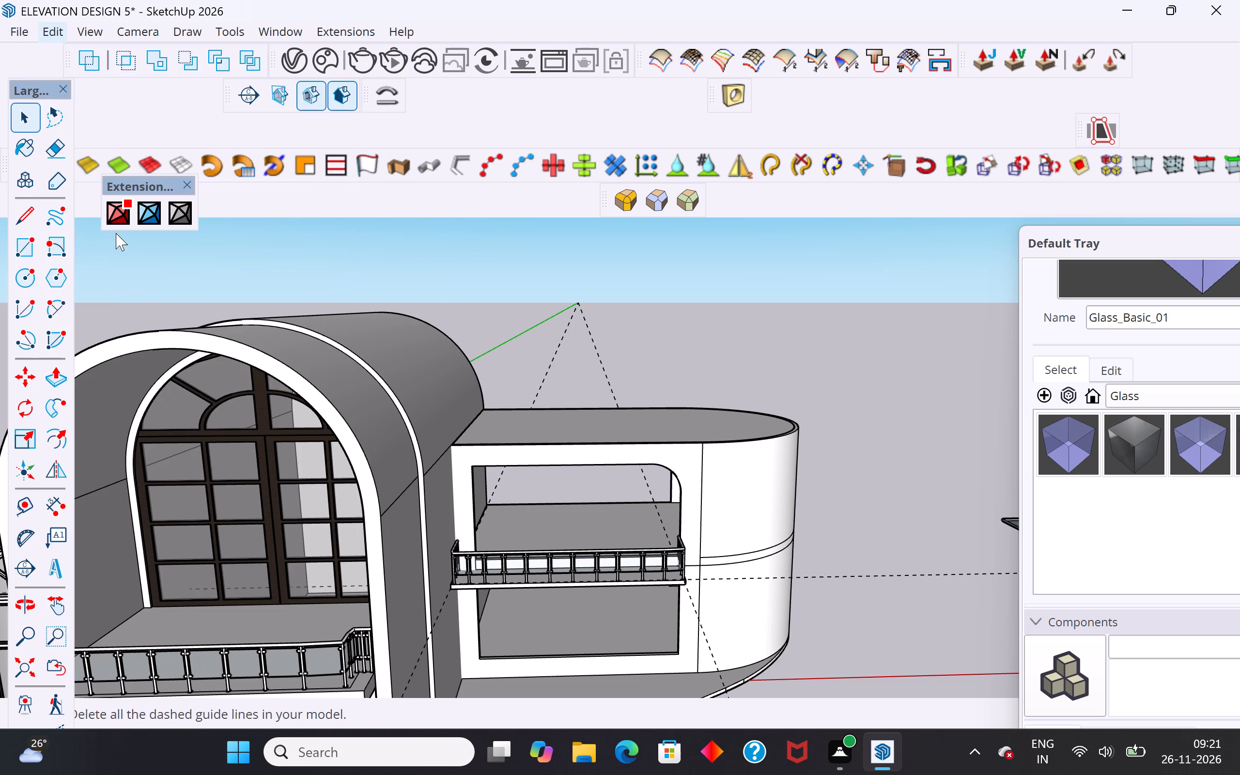
click(678, 319)
Review the whole front elevation, both balconies and the curved side block for remaining clean-up.
scroll(720, 387, down, 7)
middle_drag(753, 487, 599, 413)
scroll(625, 422, up, 9)
middle_drag(602, 433, 934, 413)
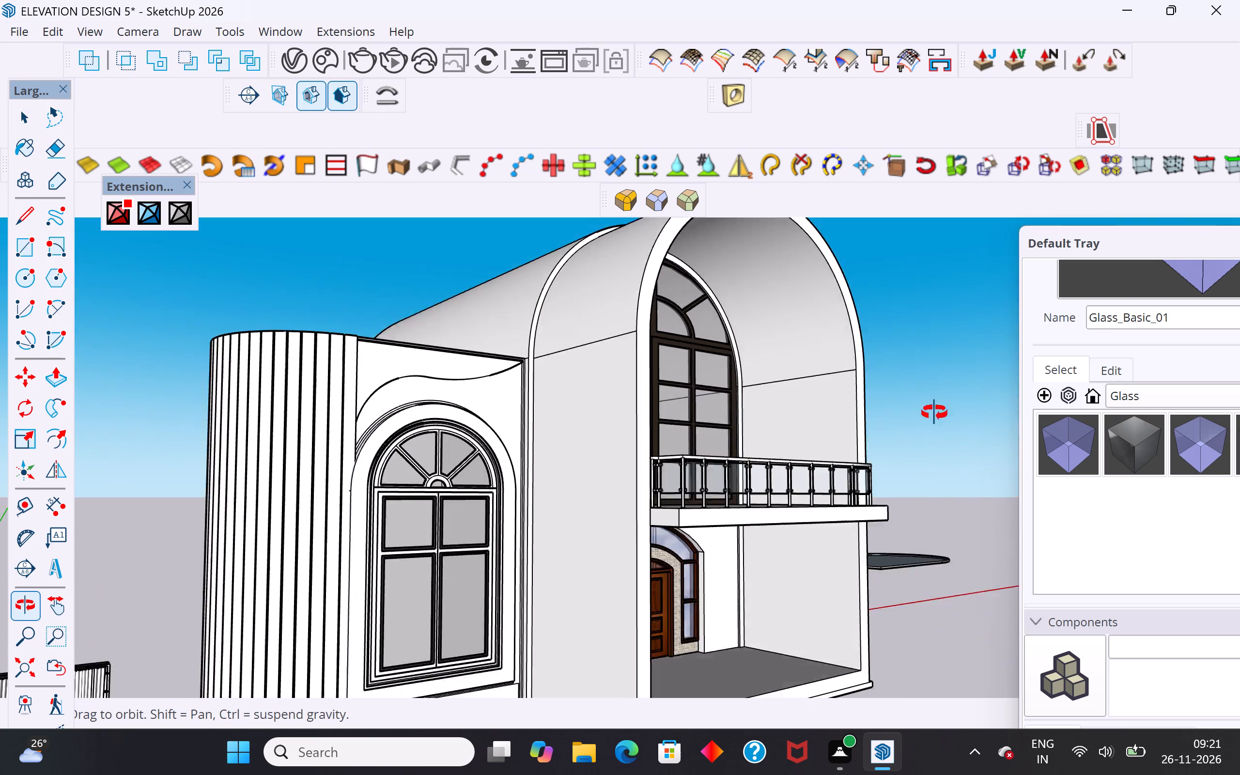
middle_drag(934, 413, 696, 475)
scroll(709, 443, down, 6)
scroll(717, 521, up, 4)
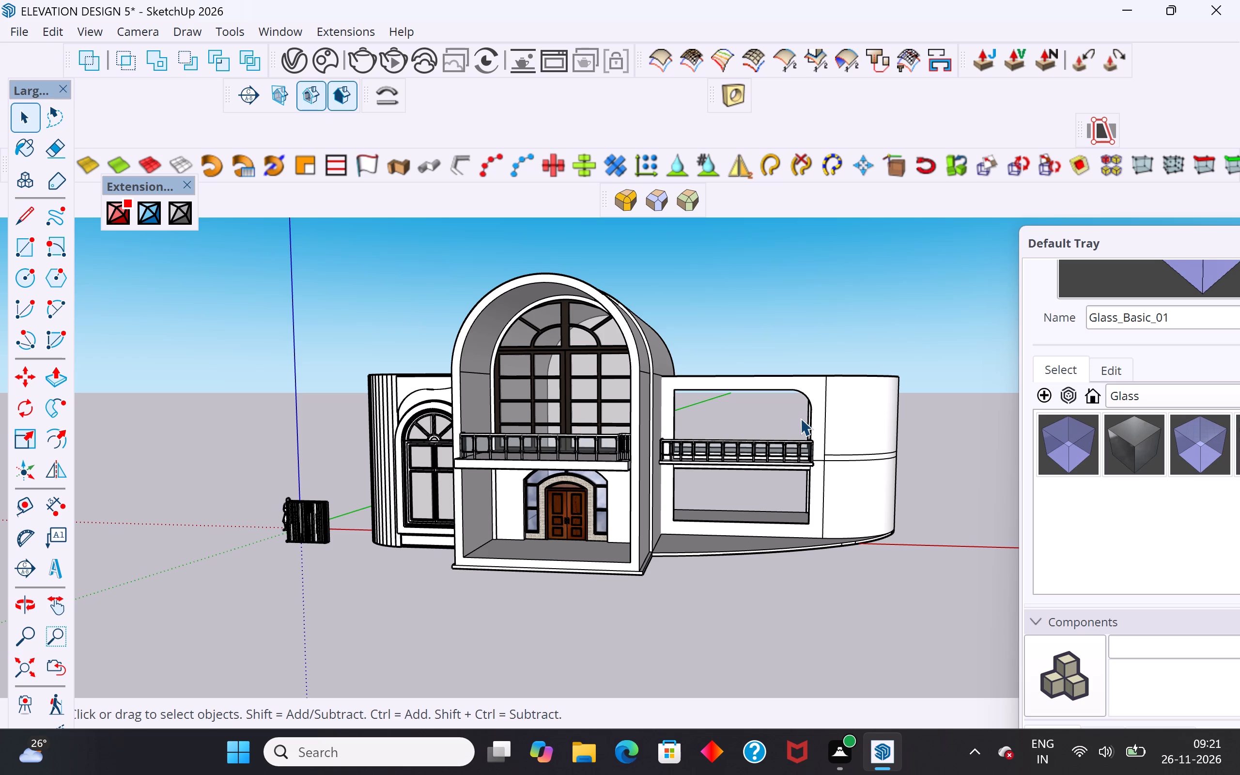
click(843, 327)
middle_drag(805, 484, 790, 564)
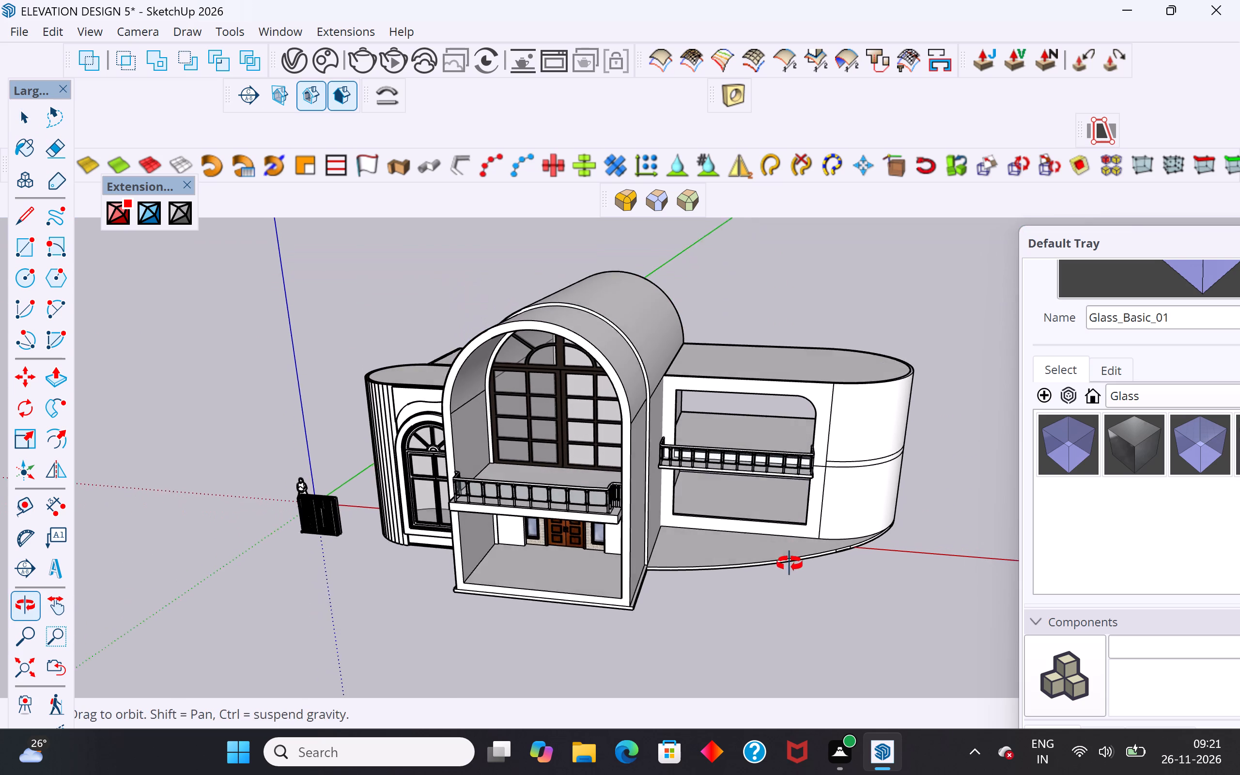
middle_drag(790, 564, 790, 565)
scroll(790, 565, up, 1)
scroll(565, 383, down, 4)
scroll(803, 513, up, 7)
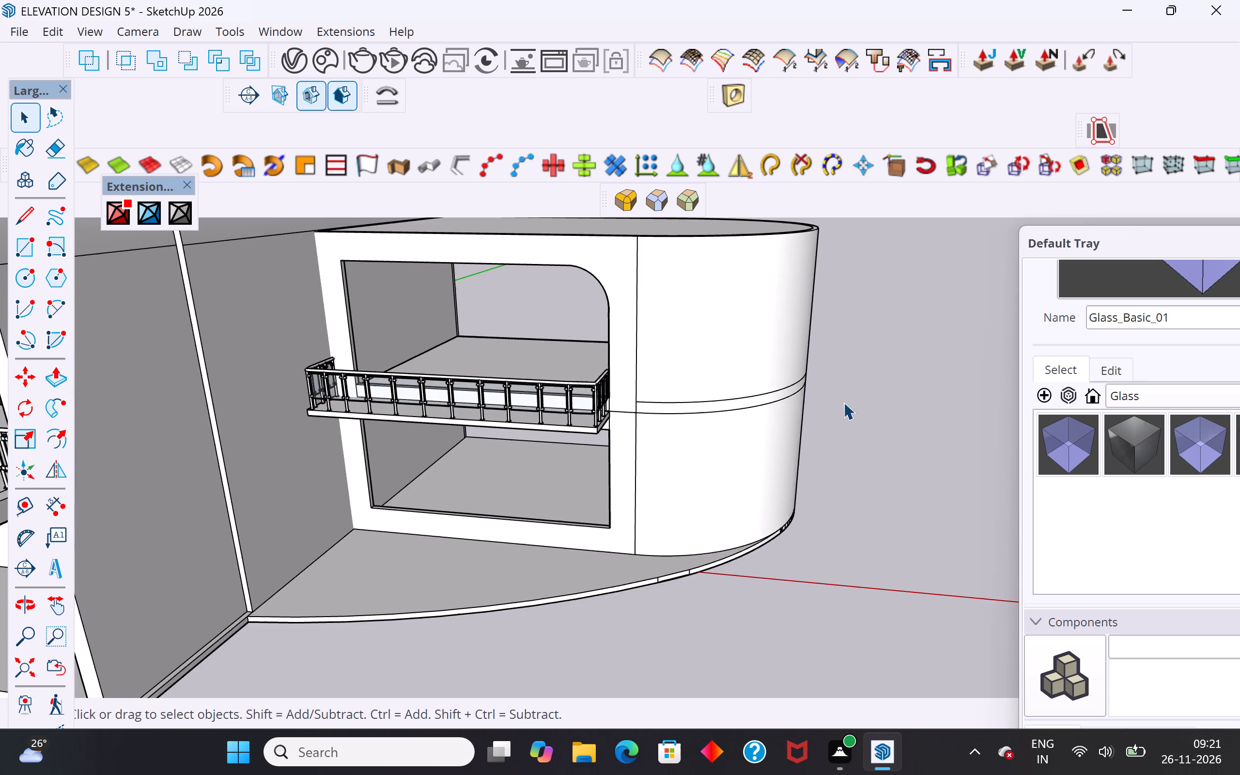
scroll(843, 402, up, 1)
middle_drag(834, 403, 622, 454)
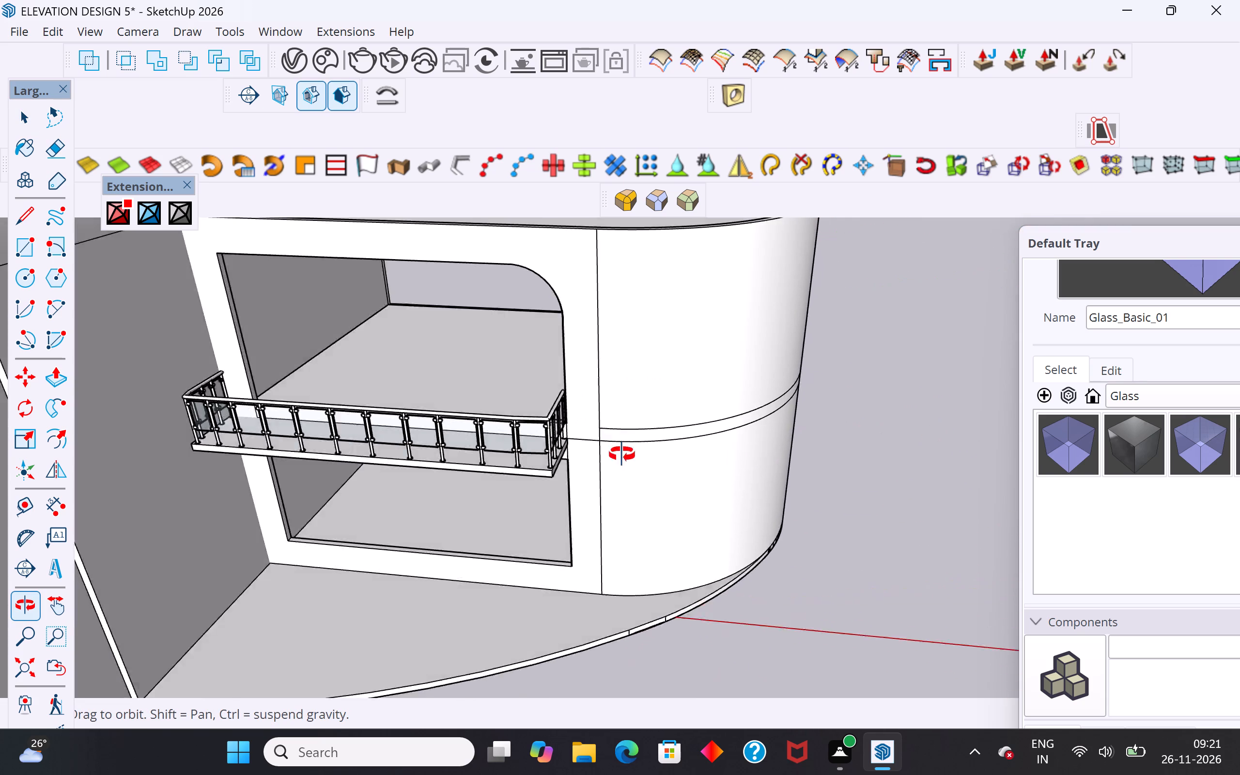
middle_drag(622, 454, 568, 452)
Reverse the face on the underside of the side block's curved base slab.
scroll(828, 620, down, 5)
middle_drag(844, 545, 917, 275)
click(704, 464)
right_click(704, 464)
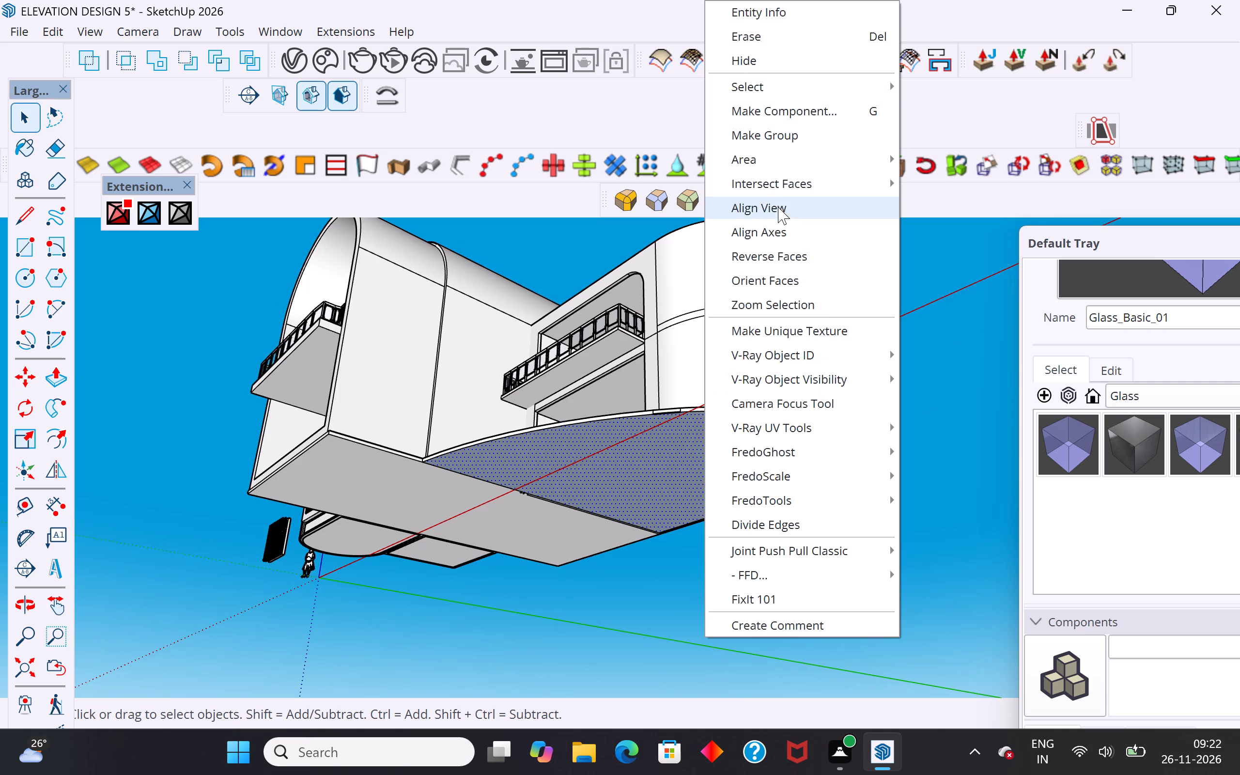
click(778, 257)
click(871, 504)
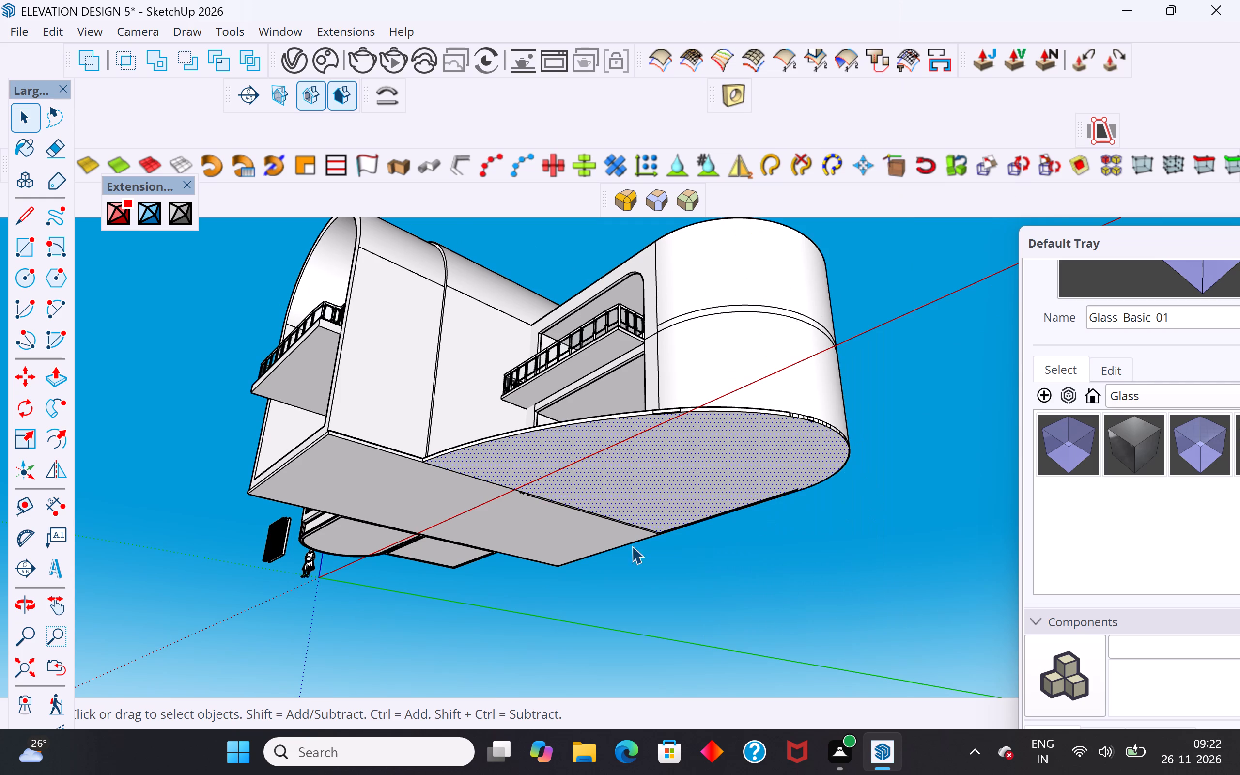
Examine the base slab's underside seam, the side block's railing up close, and the overall front elevation.
scroll(562, 560, up, 2)
middle_drag(573, 468, 652, 347)
scroll(593, 383, up, 5)
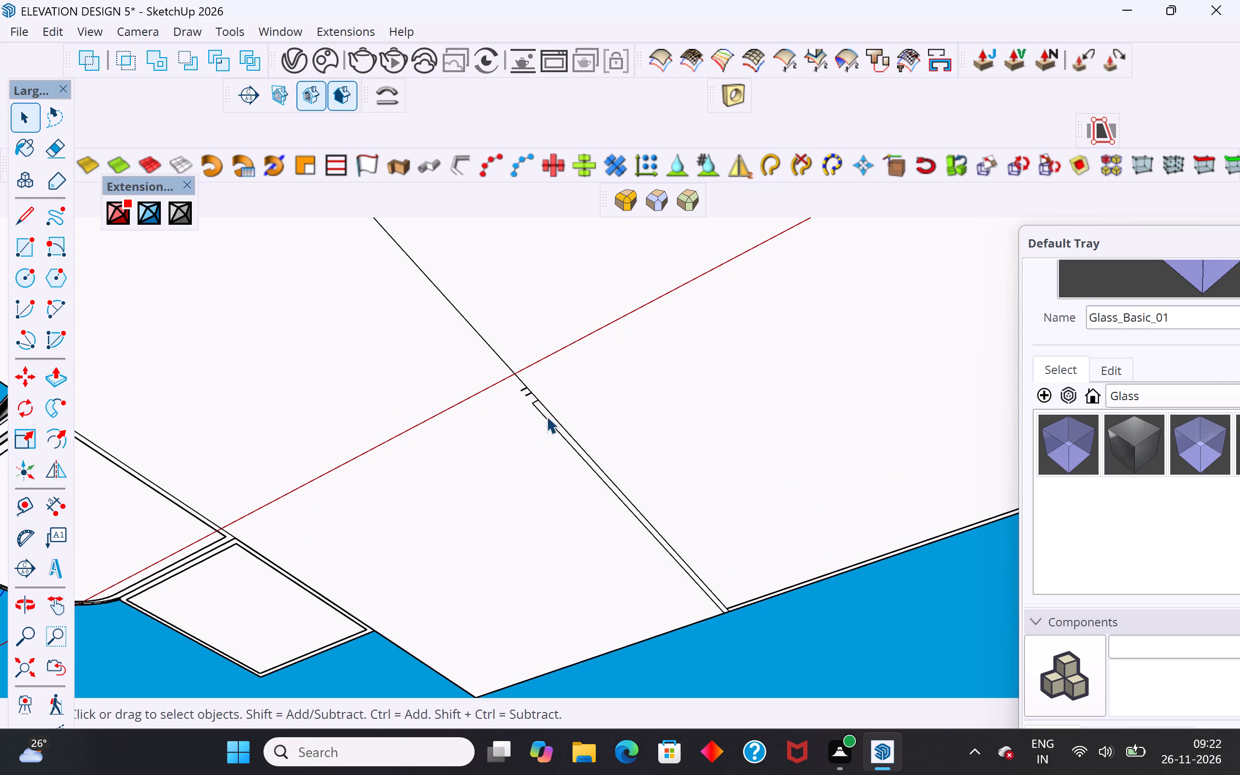
middle_drag(556, 407, 616, 660)
scroll(588, 513, down, 5)
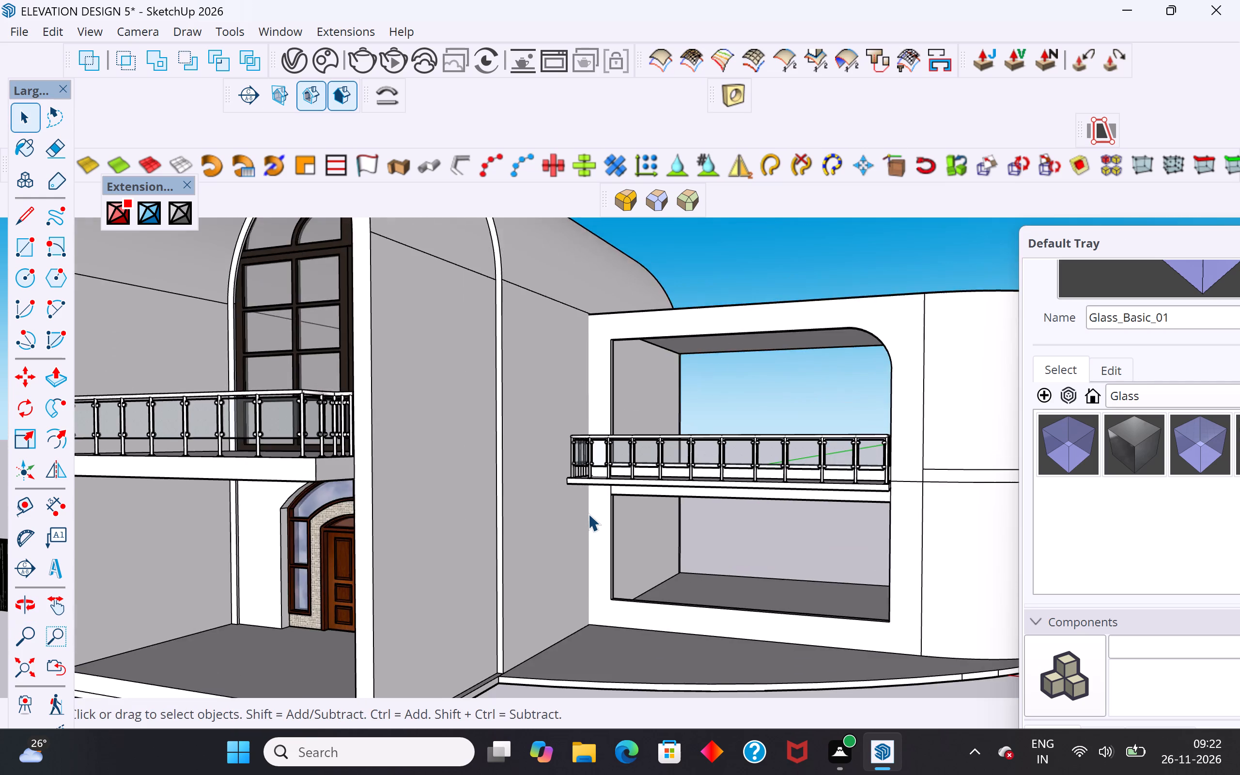
scroll(588, 513, down, 3)
middle_drag(612, 558, 614, 689)
scroll(636, 411, down, 3)
middle_drag(632, 500, 625, 608)
scroll(714, 620, up, 3)
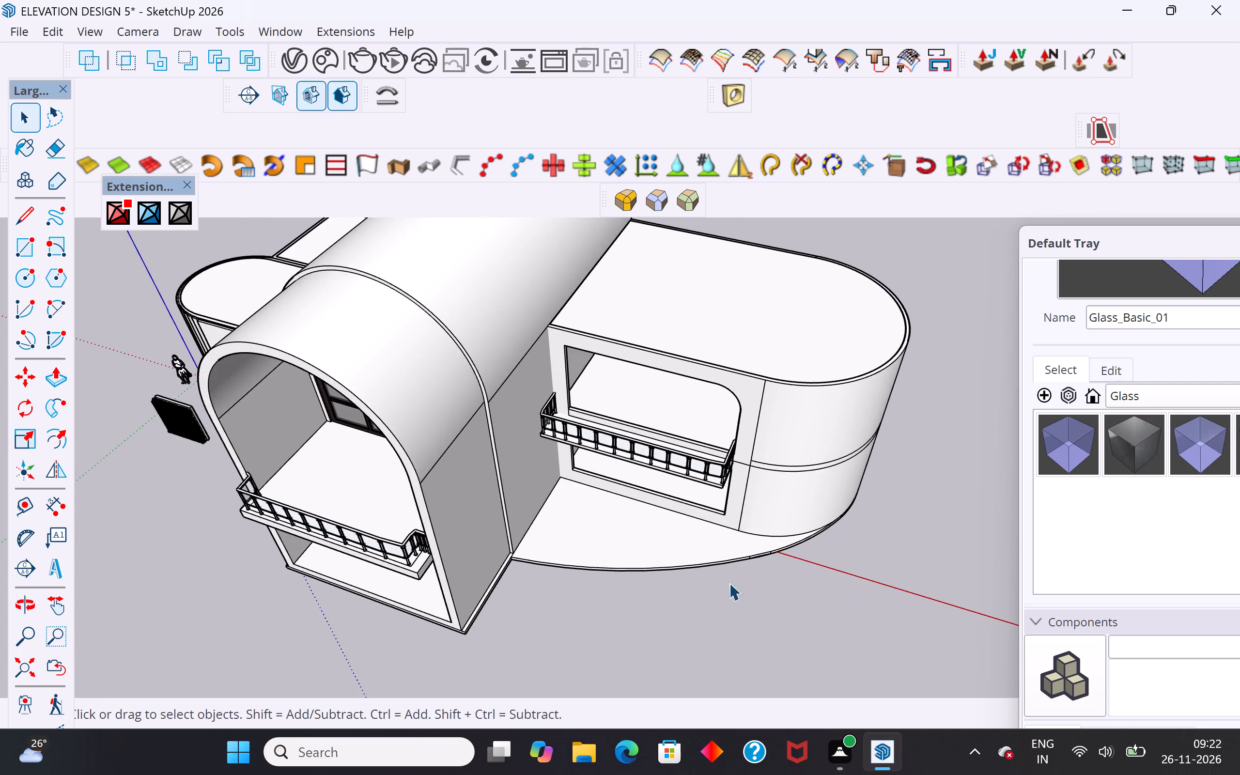
scroll(729, 583, up, 4)
middle_drag(837, 502, 851, 429)
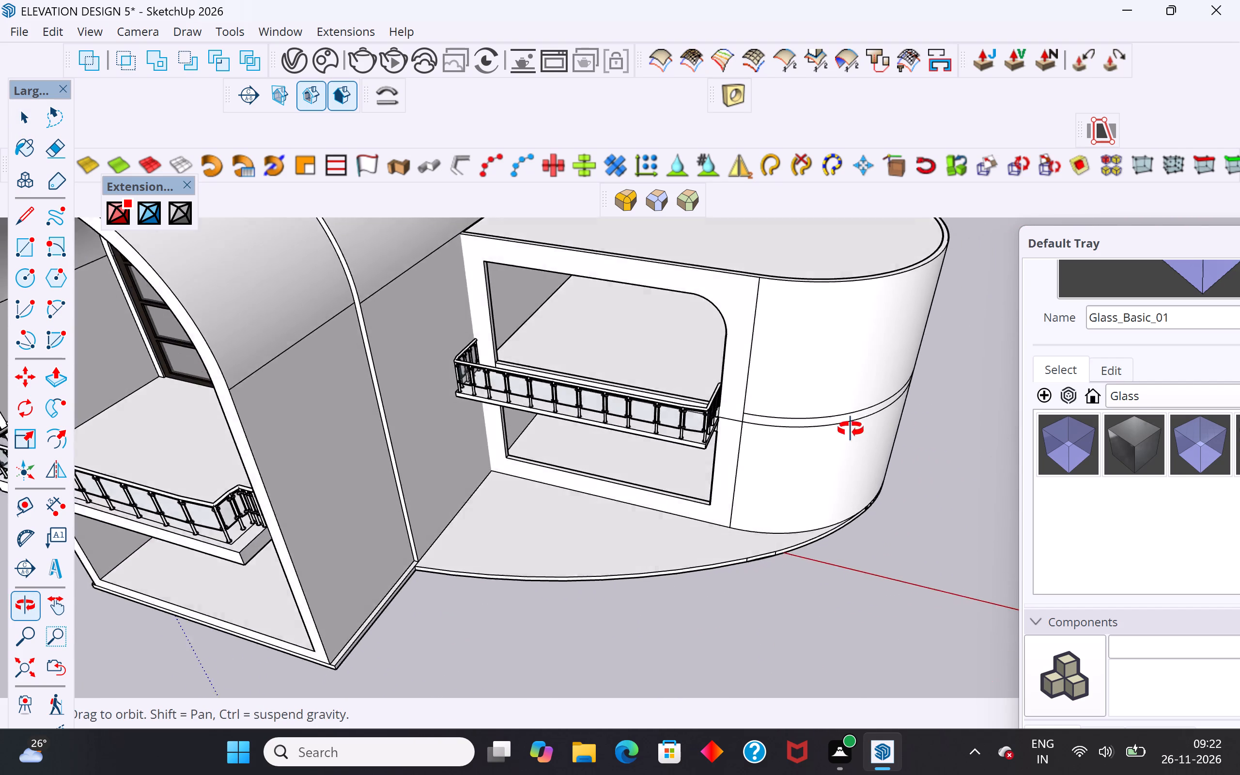
middle_drag(851, 429, 837, 376)
scroll(715, 415, up, 8)
middle_drag(775, 387, 660, 425)
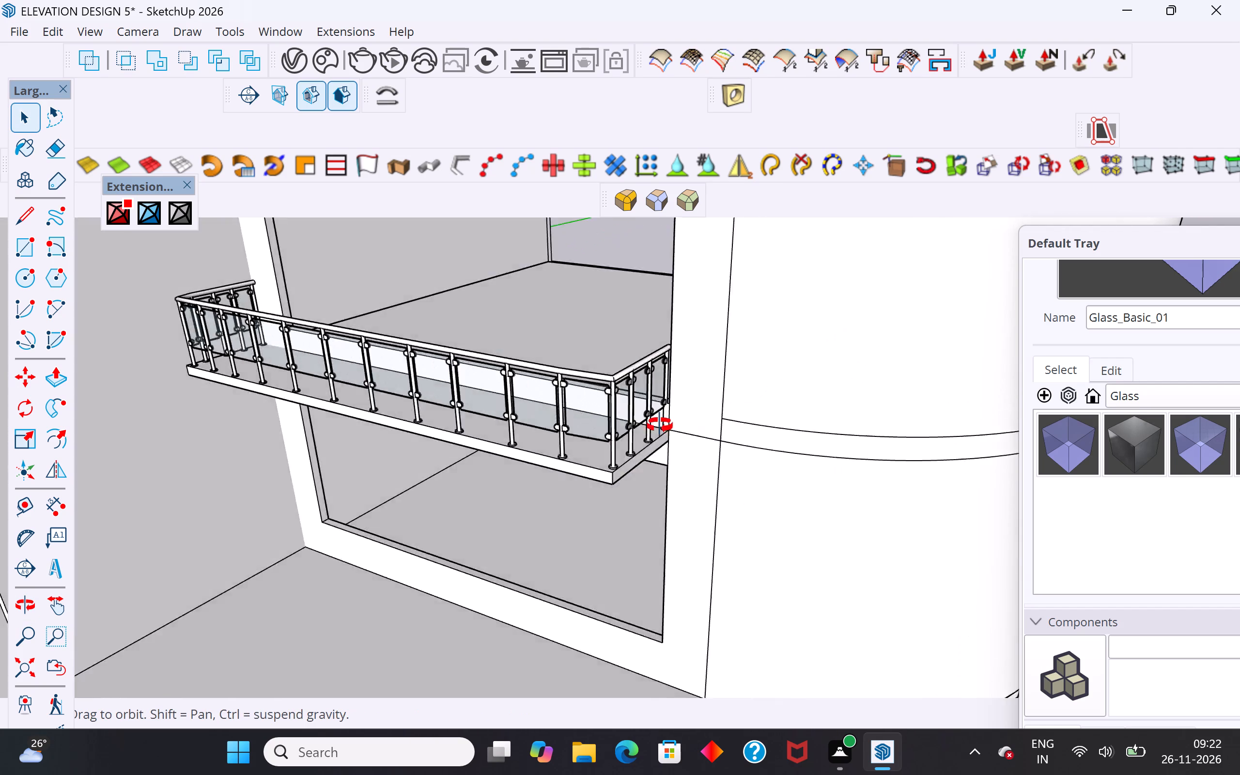
middle_drag(660, 425, 737, 526)
scroll(445, 472, up, 5)
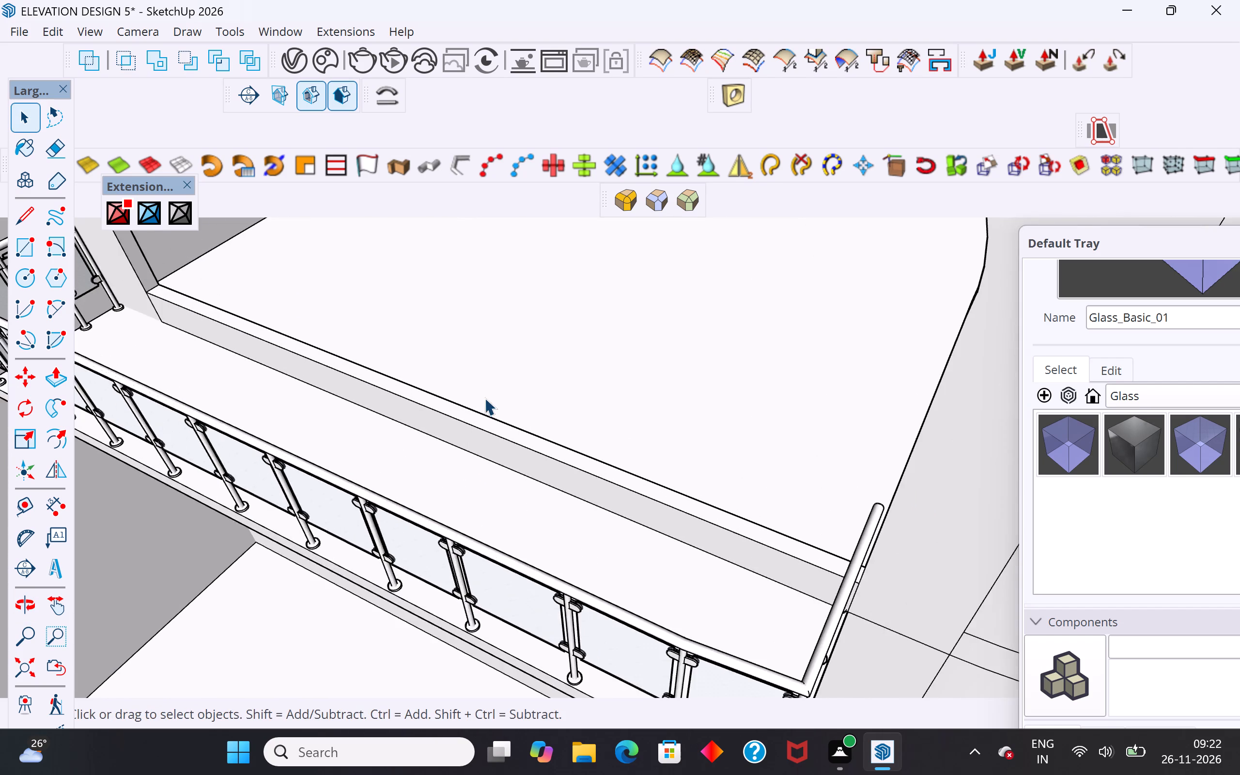
middle_drag(490, 399, 637, 326)
scroll(630, 333, down, 8)
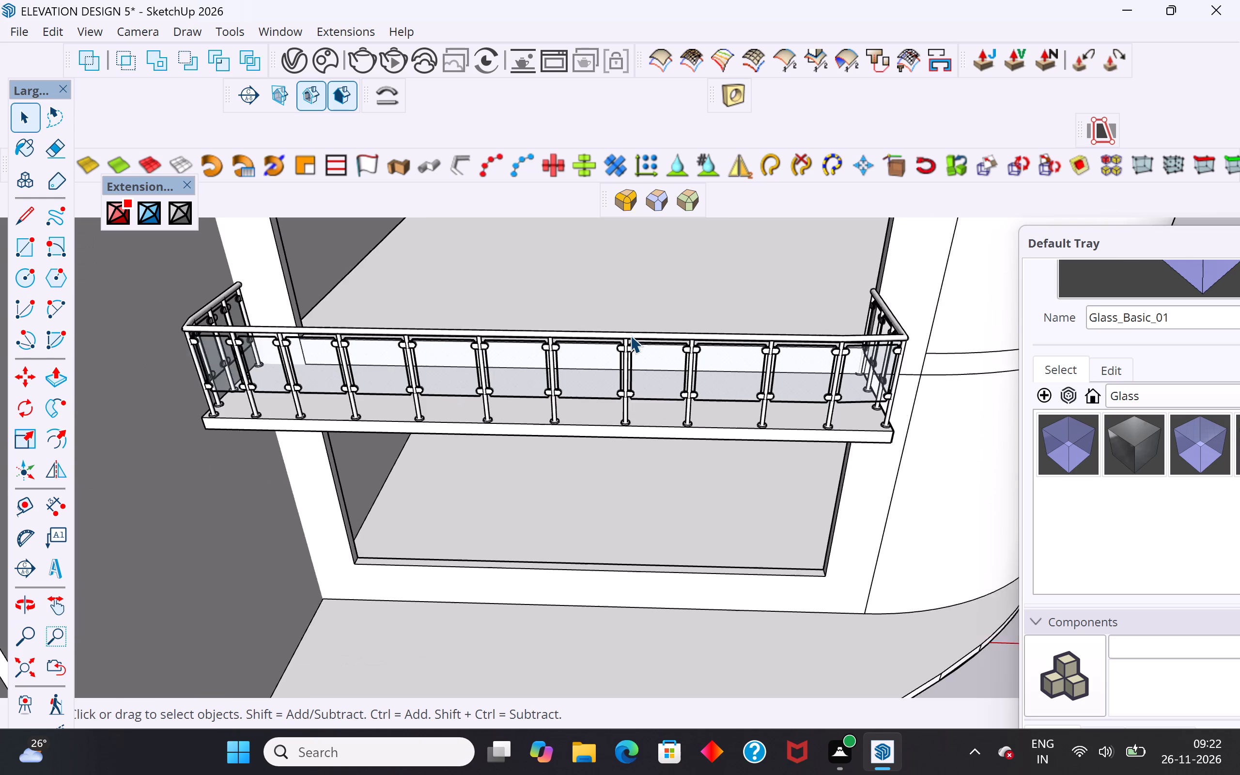
scroll(630, 335, down, 14)
middle_drag(722, 593, 666, 406)
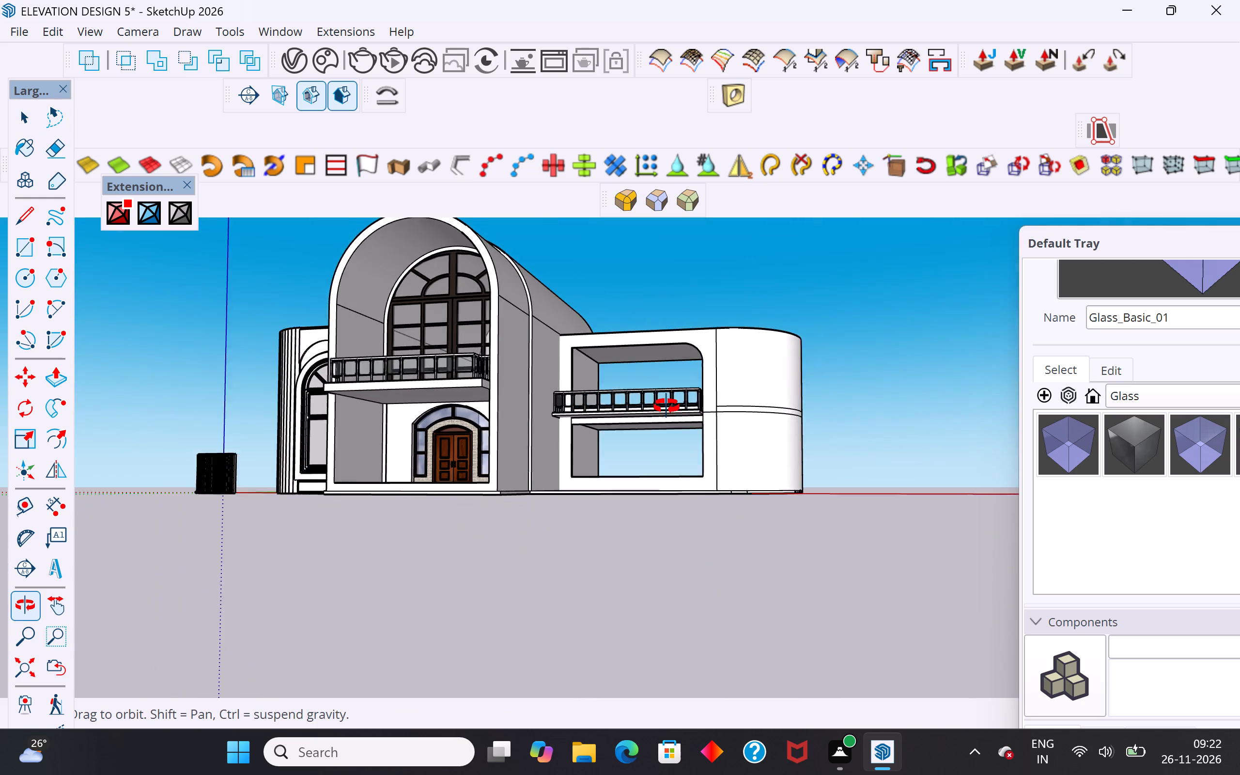
middle_drag(666, 406, 691, 439)
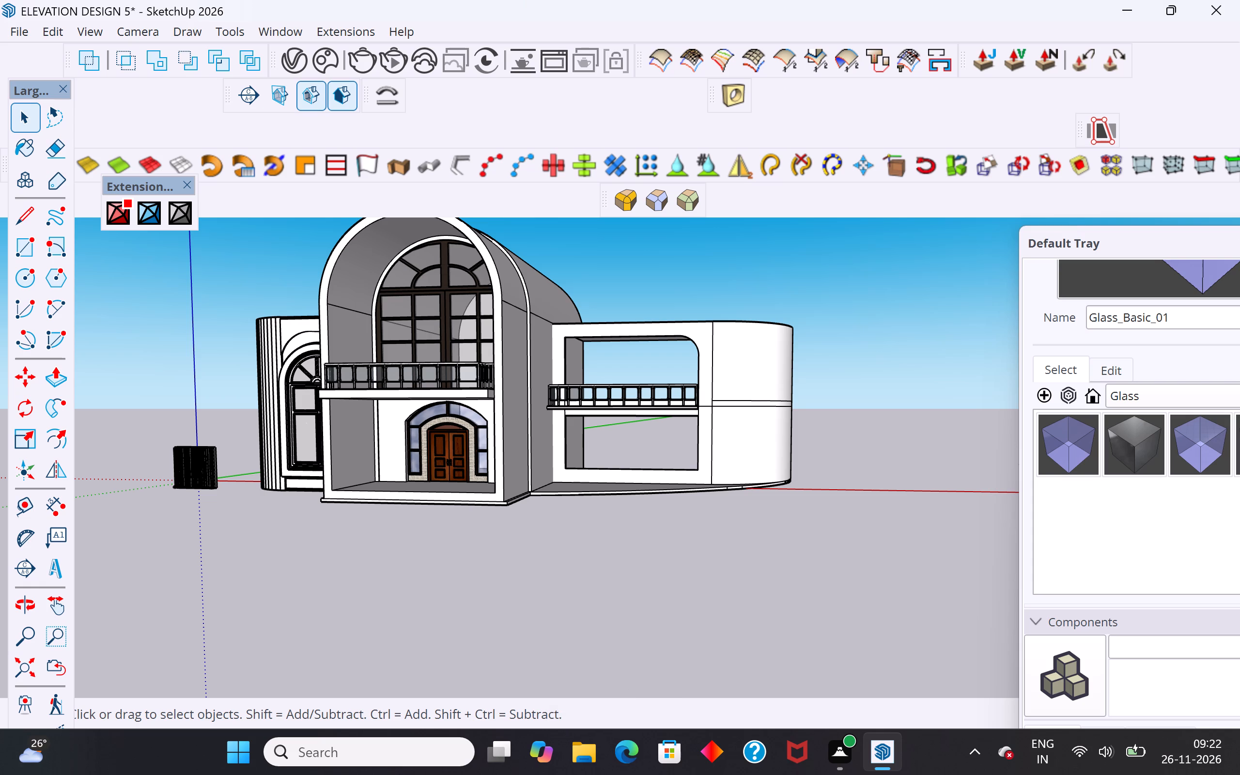
scroll(678, 633, down, 3)
middle_drag(720, 578, 843, 572)
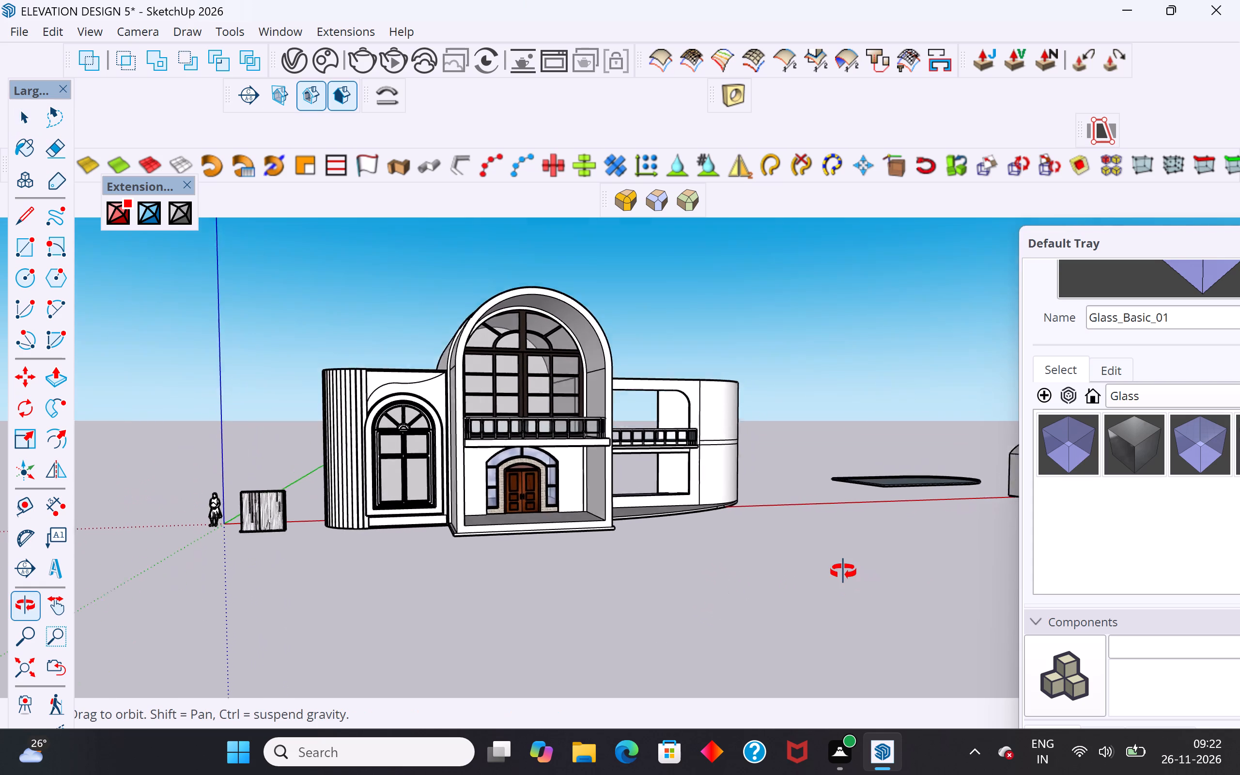
middle_drag(843, 572, 805, 577)
scroll(655, 518, up, 4)
middle_drag(811, 543, 744, 593)
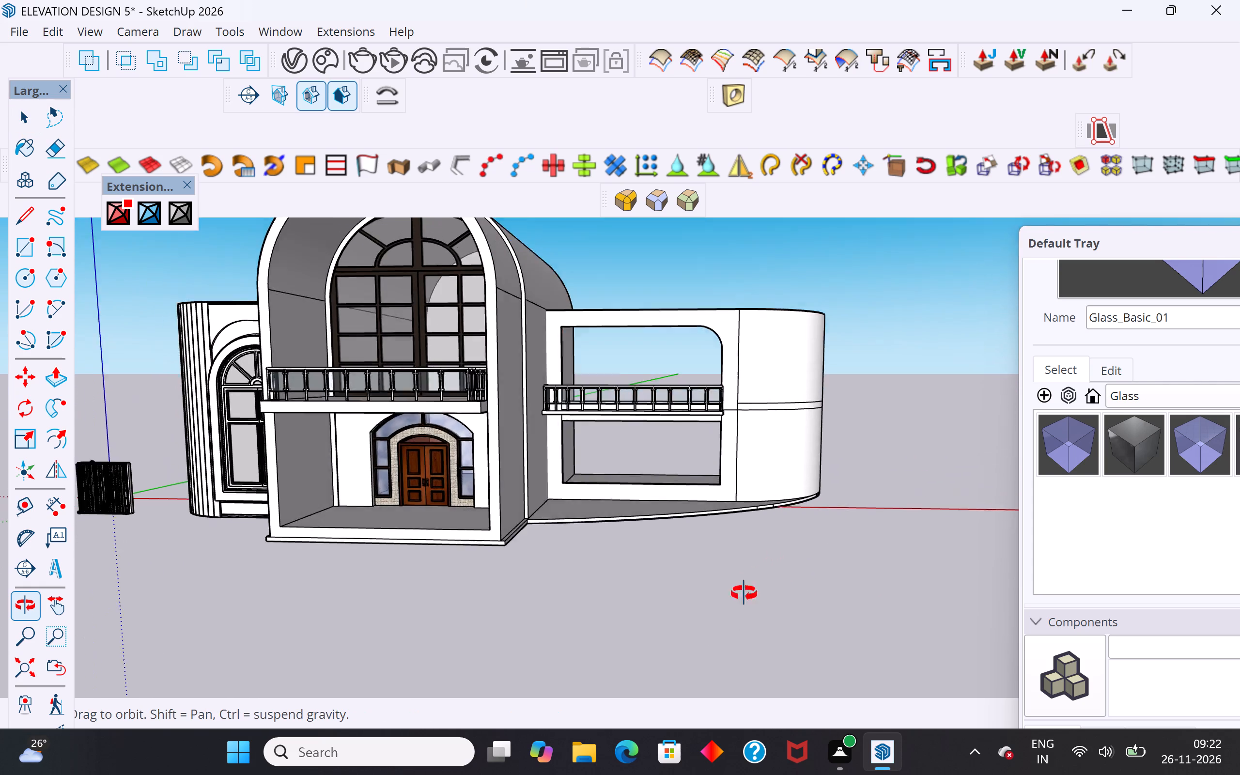
middle_drag(744, 593, 699, 622)
scroll(741, 592, up, 3)
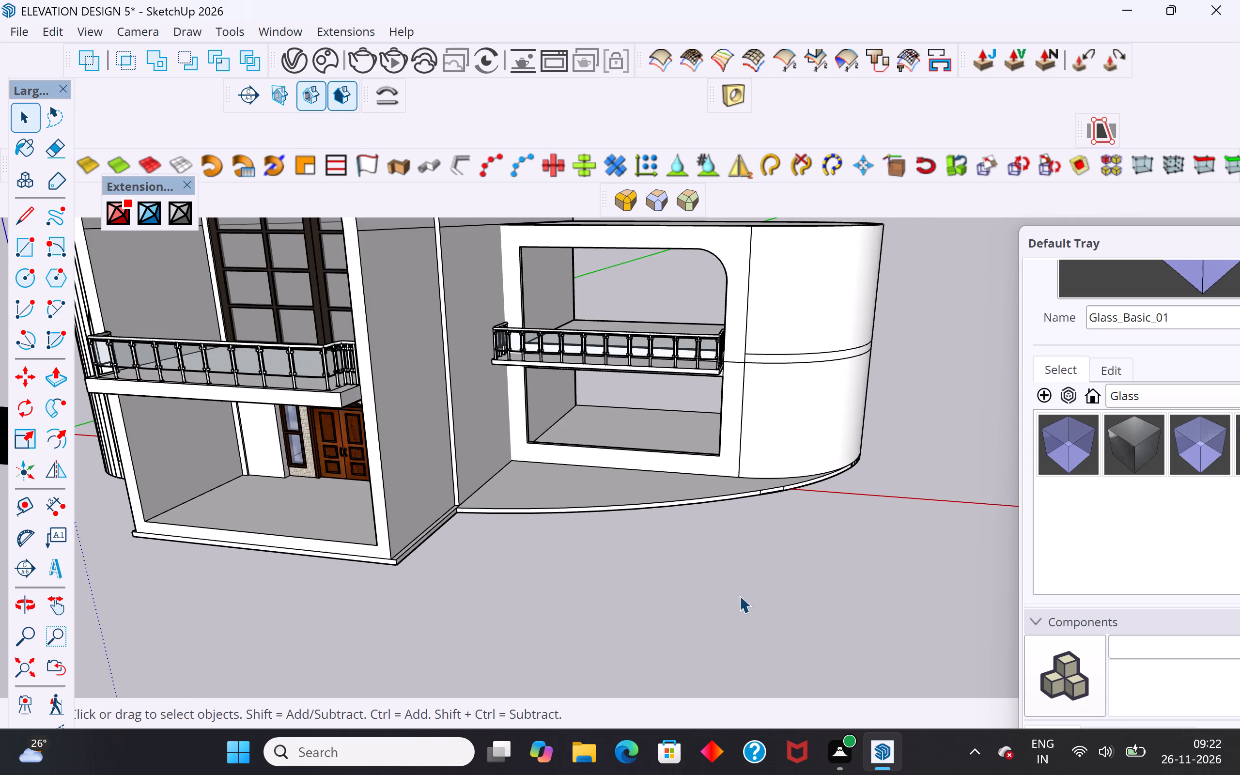
middle_drag(747, 587, 766, 523)
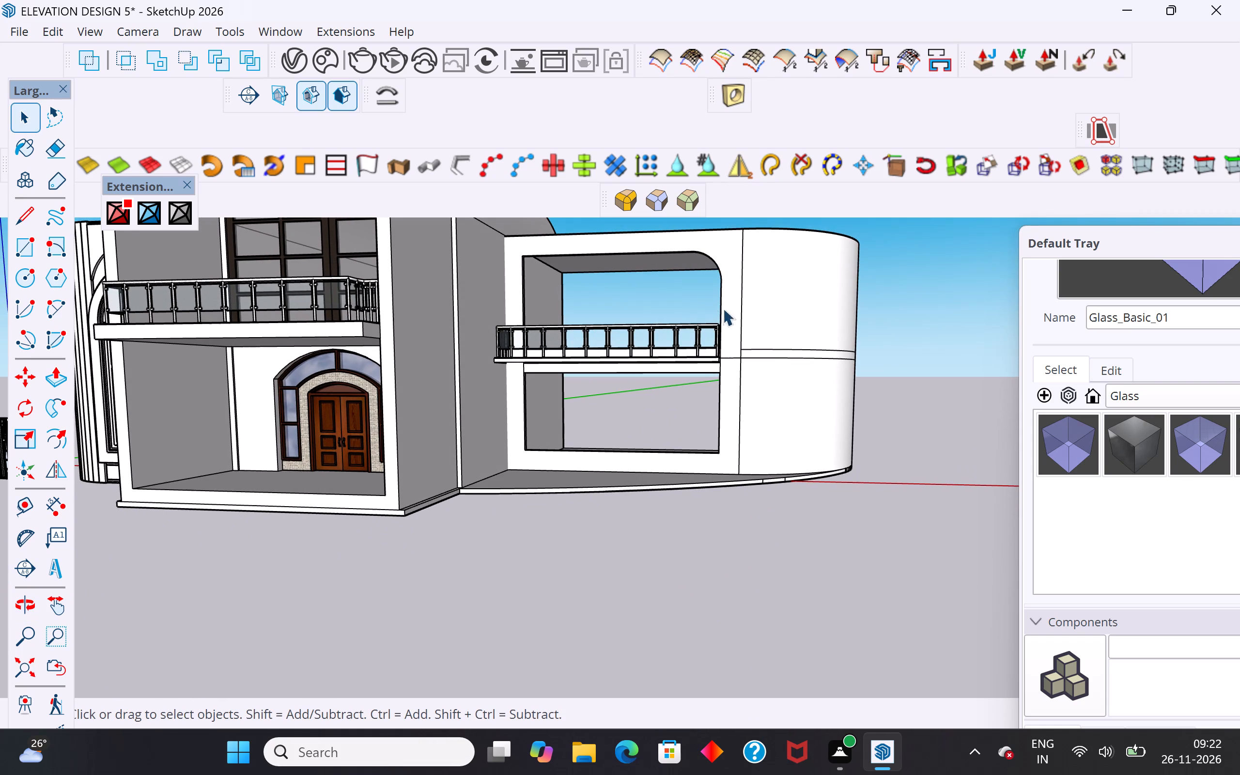
Examine the side block's open back, its interior floors and window openings, and the building's rear.
scroll(705, 299, up, 4)
middle_drag(685, 325, 0, 342)
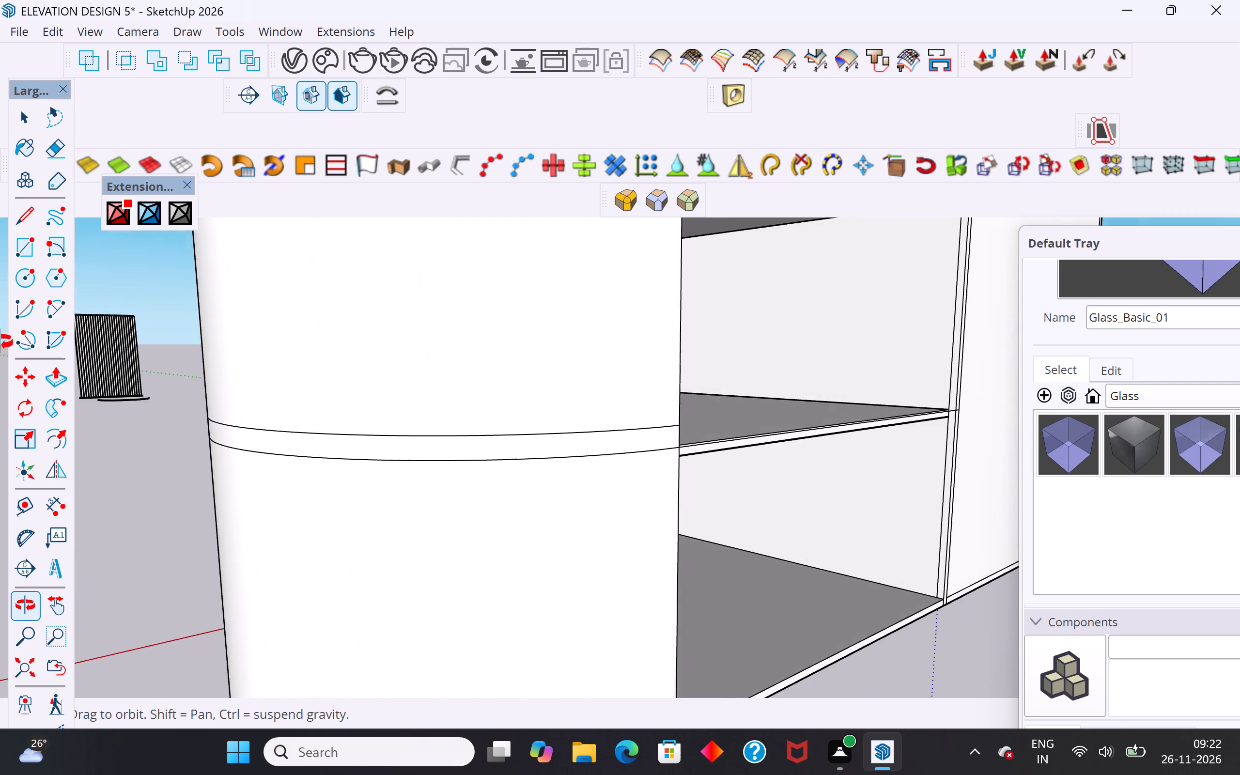
middle_drag(0, 342, 11, 344)
middle_drag(952, 372, 729, 402)
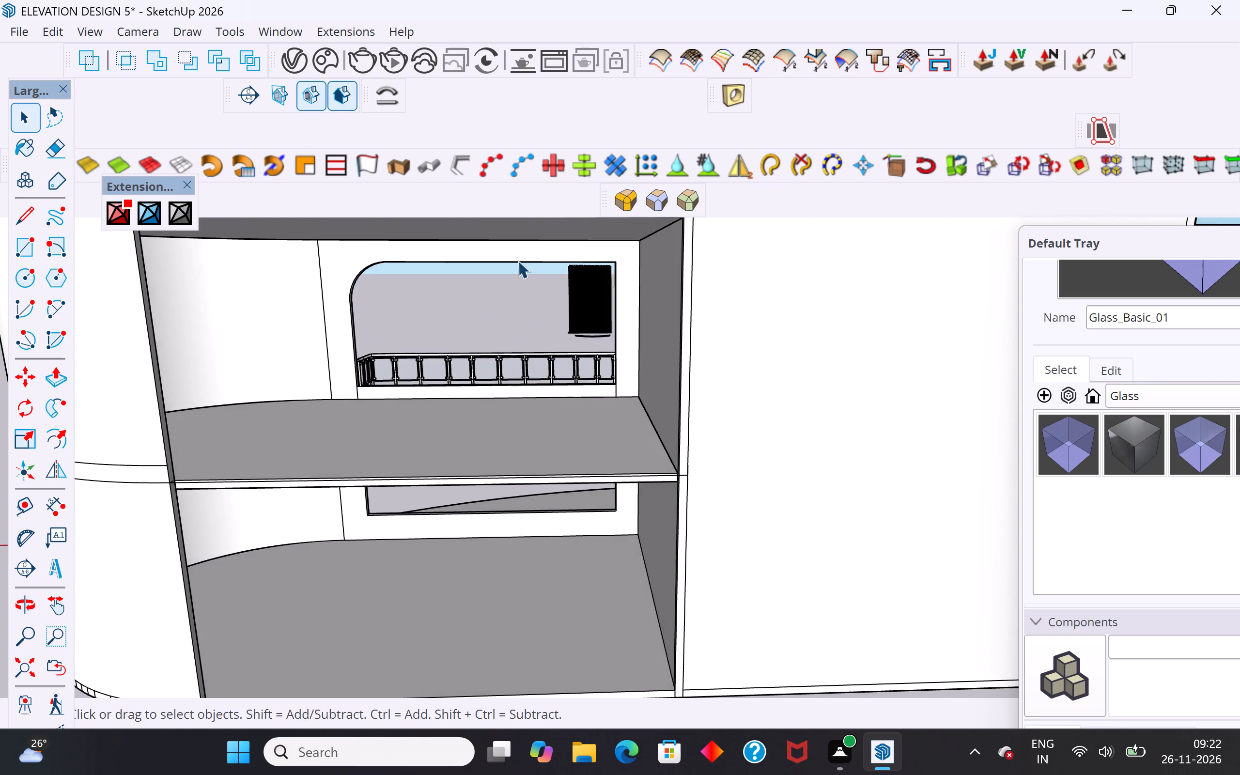
scroll(521, 257, up, 2)
middle_drag(530, 257, 532, 250)
scroll(533, 284, up, 3)
scroll(492, 384, down, 3)
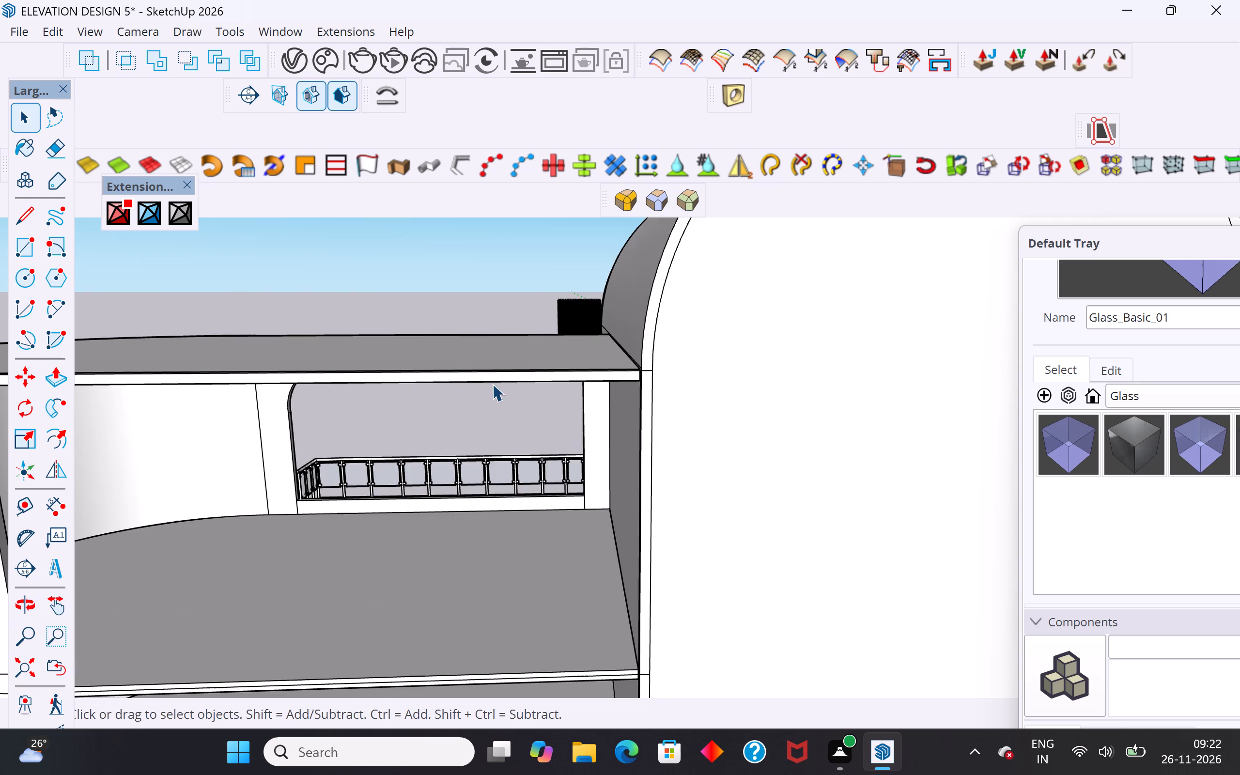
scroll(492, 384, down, 1)
middle_drag(471, 414, 495, 375)
scroll(487, 387, down, 5)
scroll(487, 387, up, 1)
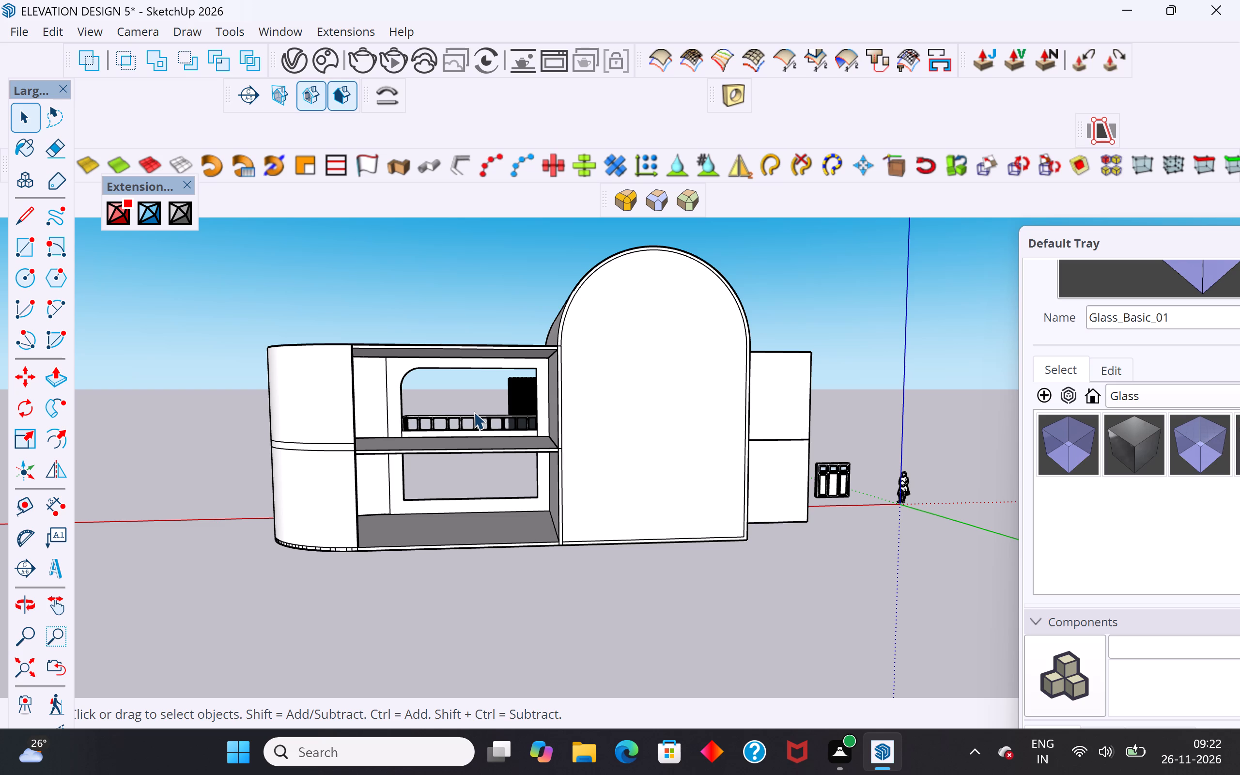
click(651, 582)
middle_drag(540, 591, 269, 687)
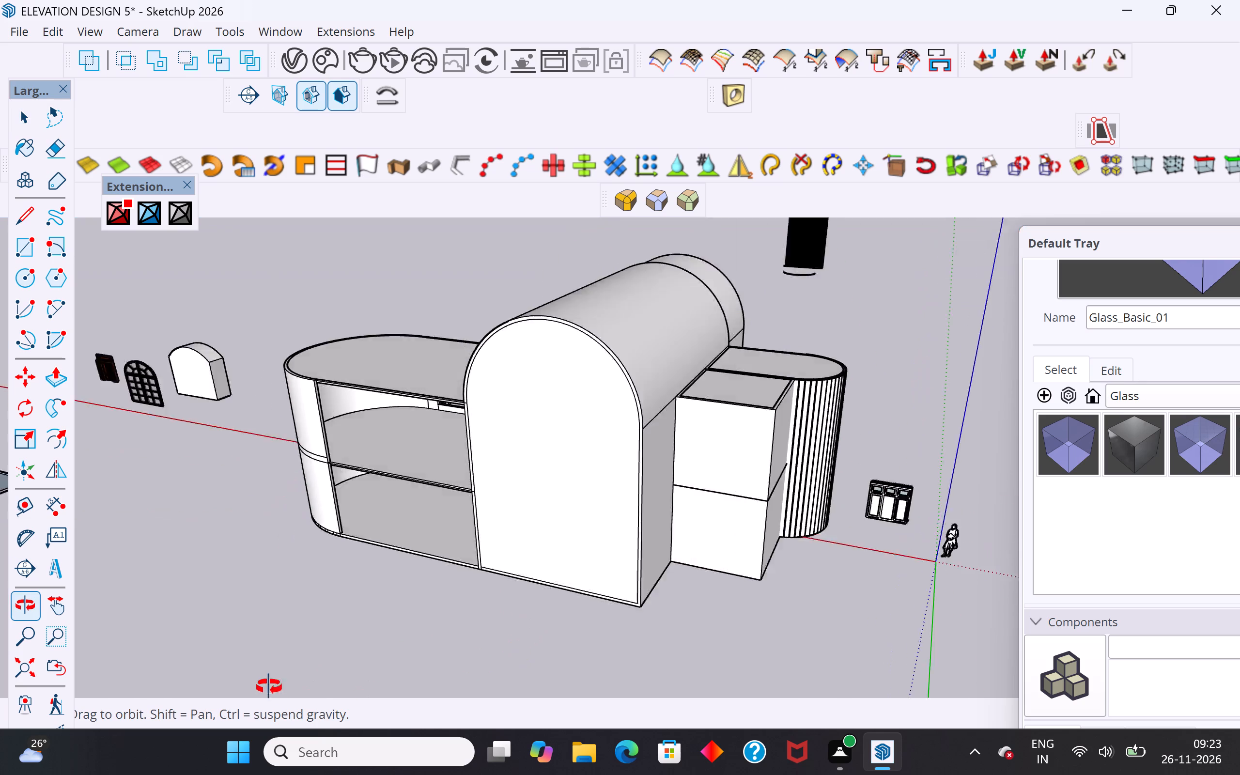
Unhide all hidden geometry in the model.
middle_drag(269, 687, 265, 609)
scroll(322, 534, up, 2)
scroll(372, 500, up, 2)
middle_drag(414, 522, 822, 536)
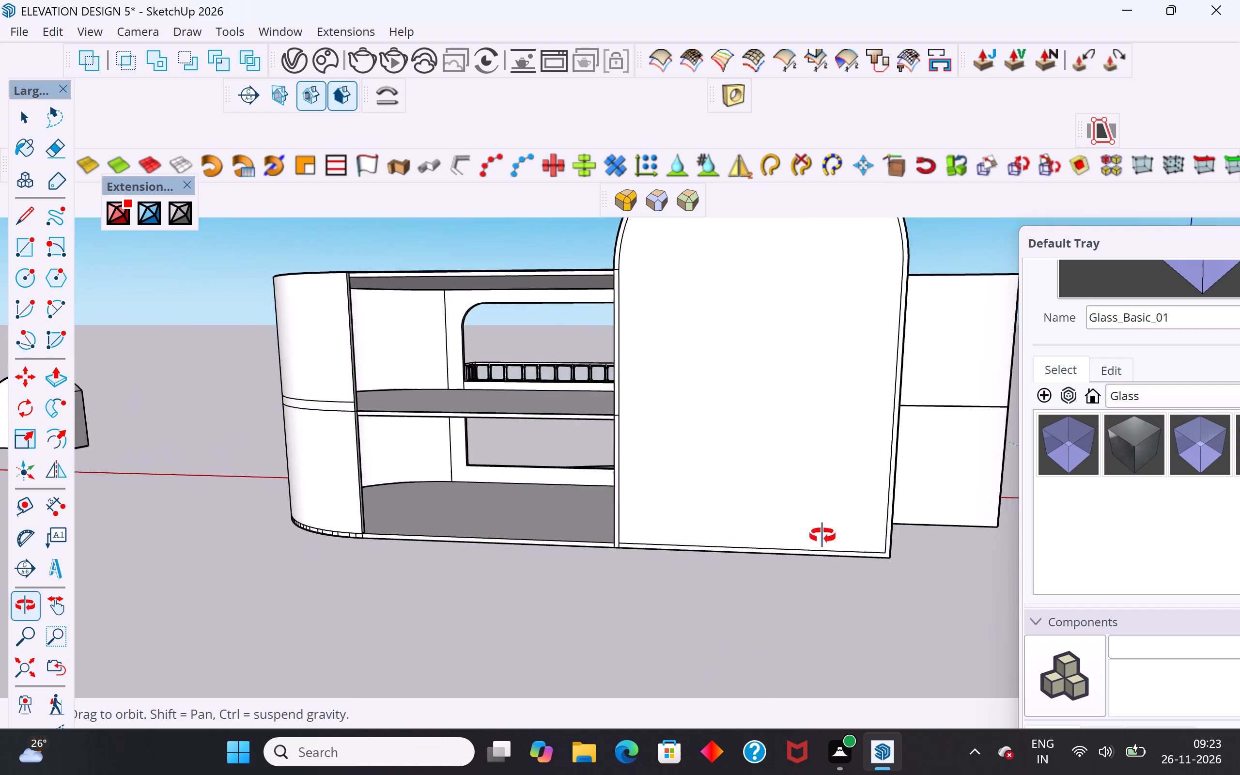
middle_drag(822, 536, 1031, 536)
click(57, 37)
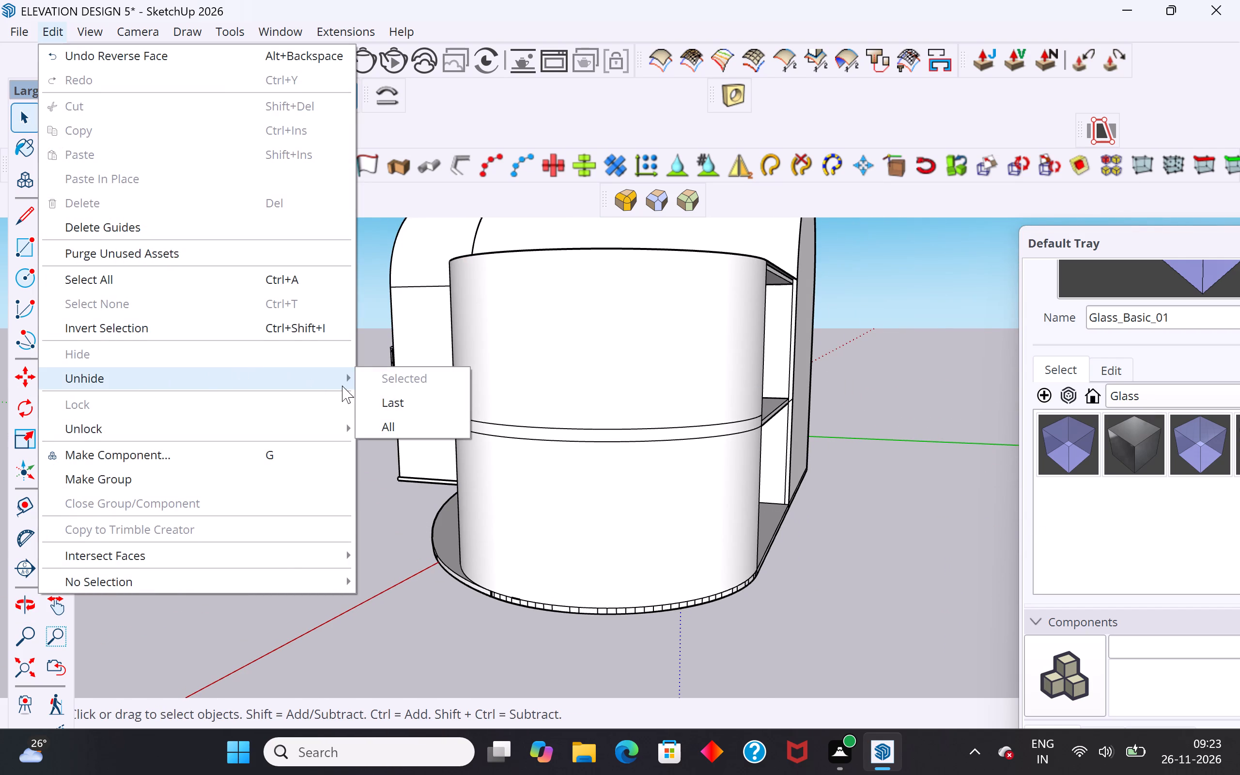
click(391, 423)
click(833, 585)
Reverse the lower face of the side block's back wall.
click(769, 443)
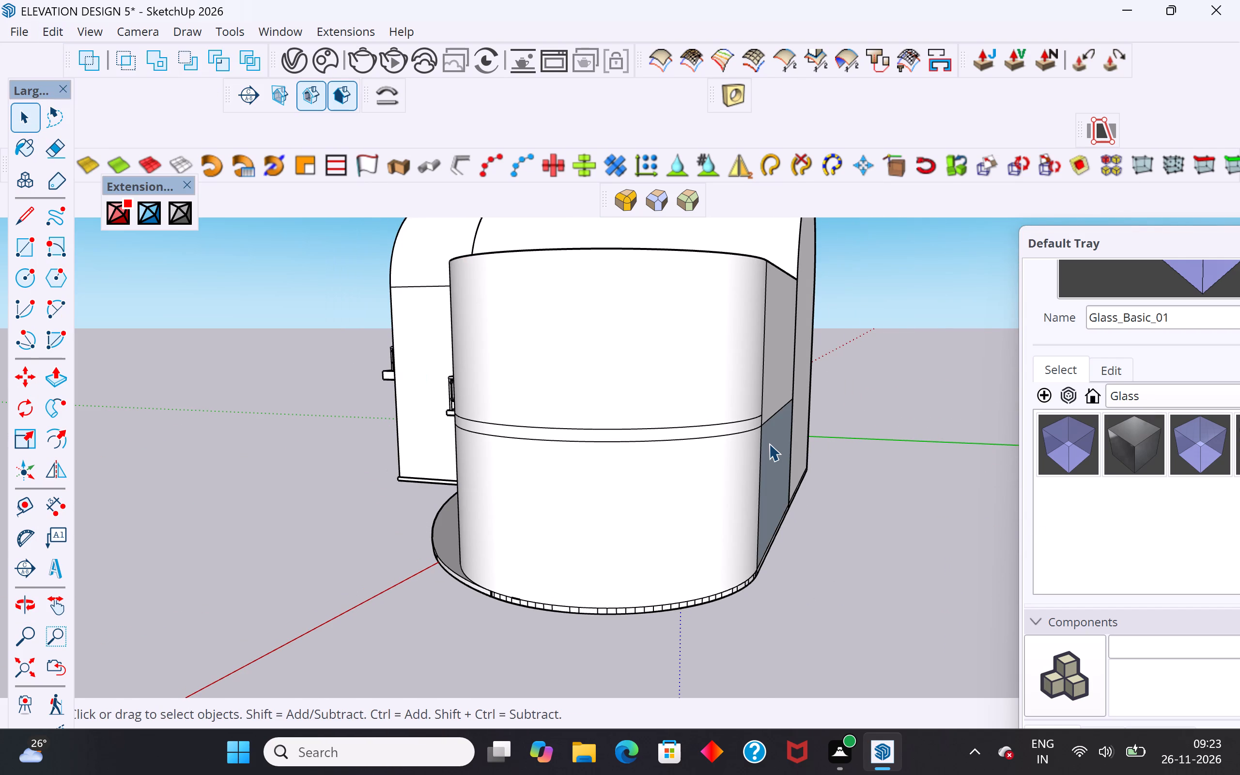
right_click(769, 443)
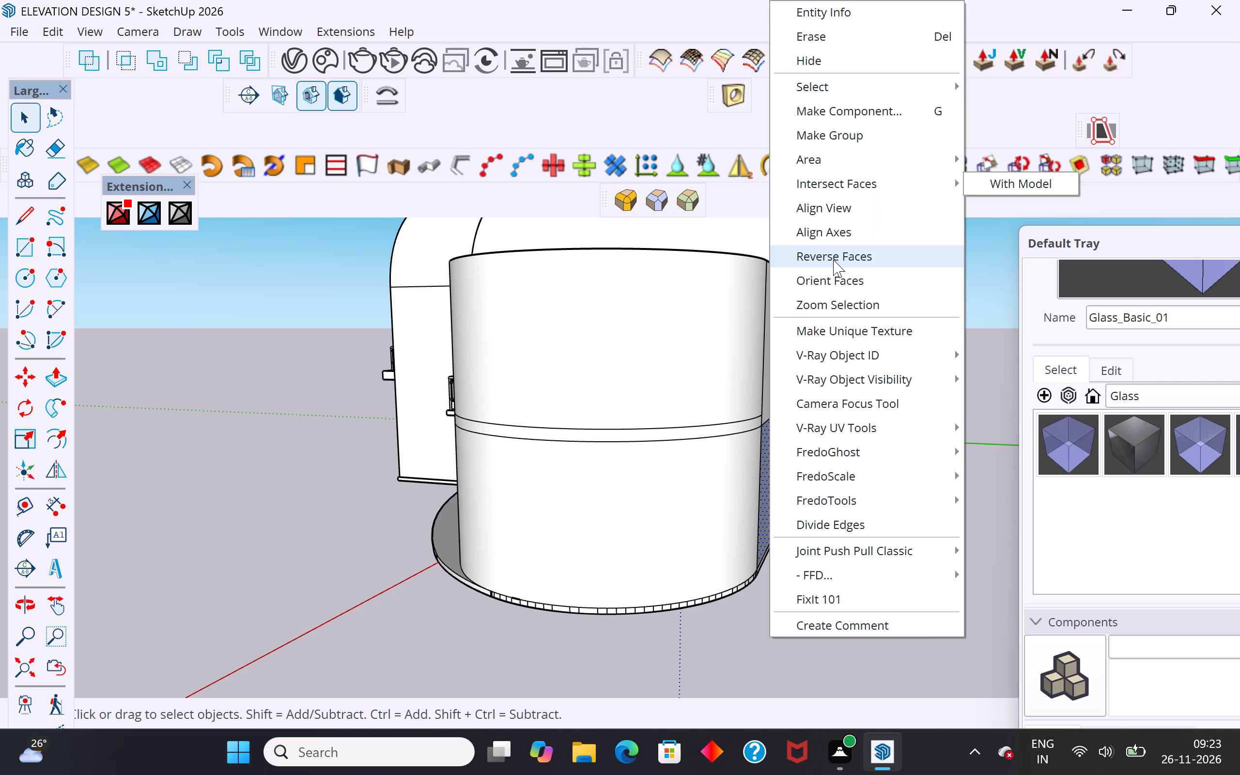
click(833, 260)
click(888, 510)
Examine the front elevation, both balconies and the curved side block's front openings.
middle_drag(892, 517, 924, 585)
scroll(441, 497, down, 4)
middle_drag(464, 508, 890, 430)
scroll(772, 420, up, 3)
middle_drag(778, 424, 948, 437)
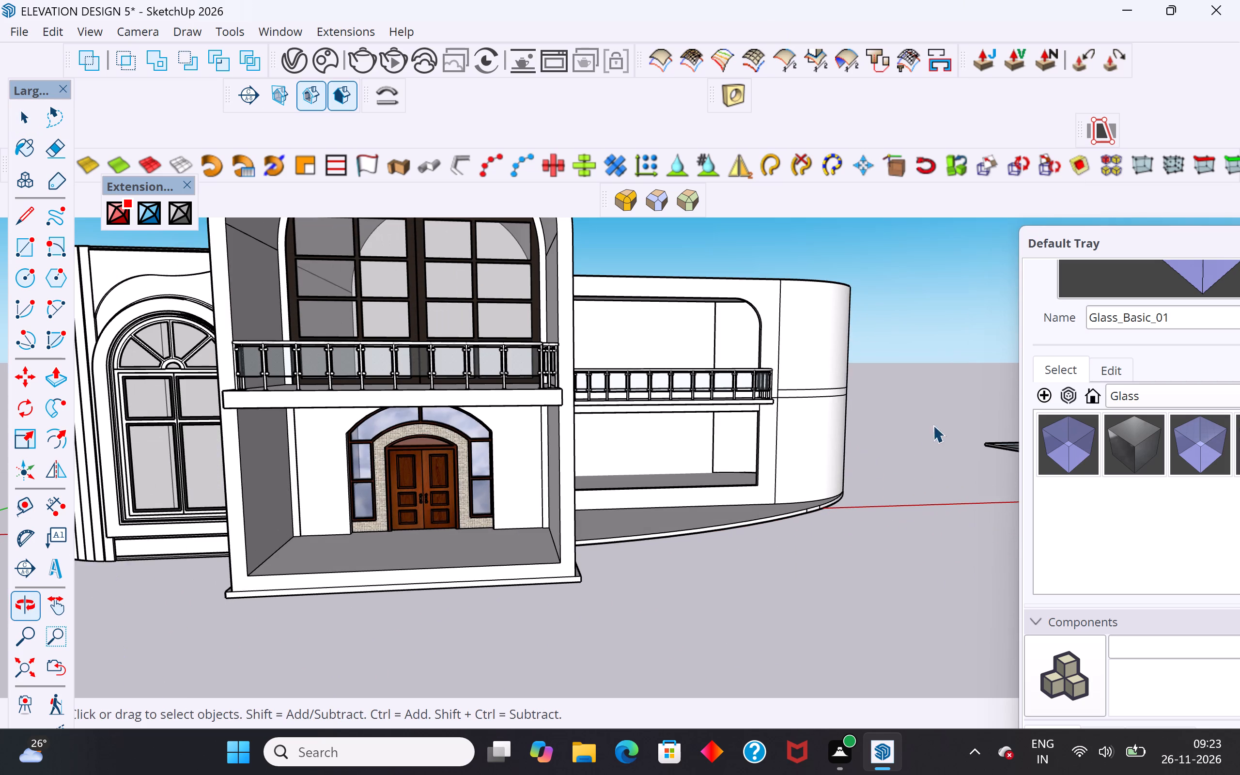
scroll(771, 385, down, 4)
middle_drag(875, 422, 754, 559)
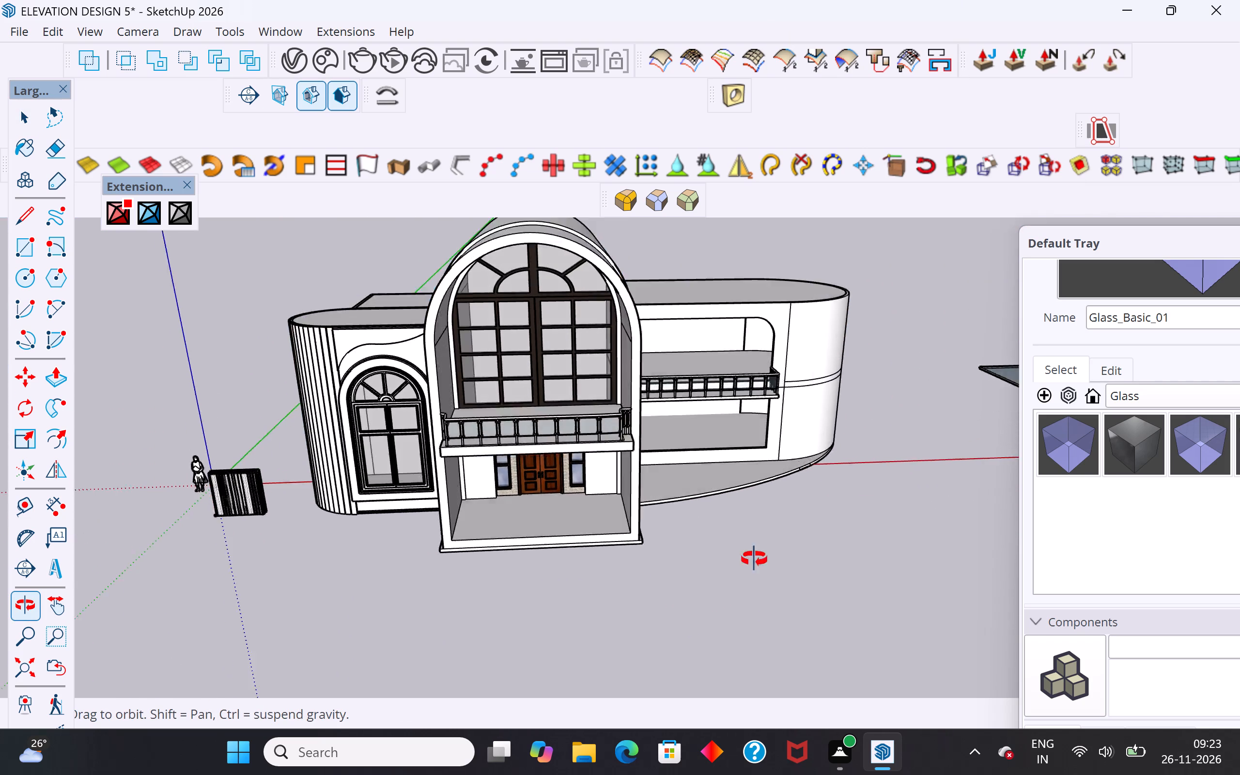
middle_drag(754, 559, 638, 604)
Close the side block's upper balcony opening with a face by drawing an edge across it, and erase that helper edge.
scroll(684, 359, up, 4)
middle_drag(775, 407, 649, 361)
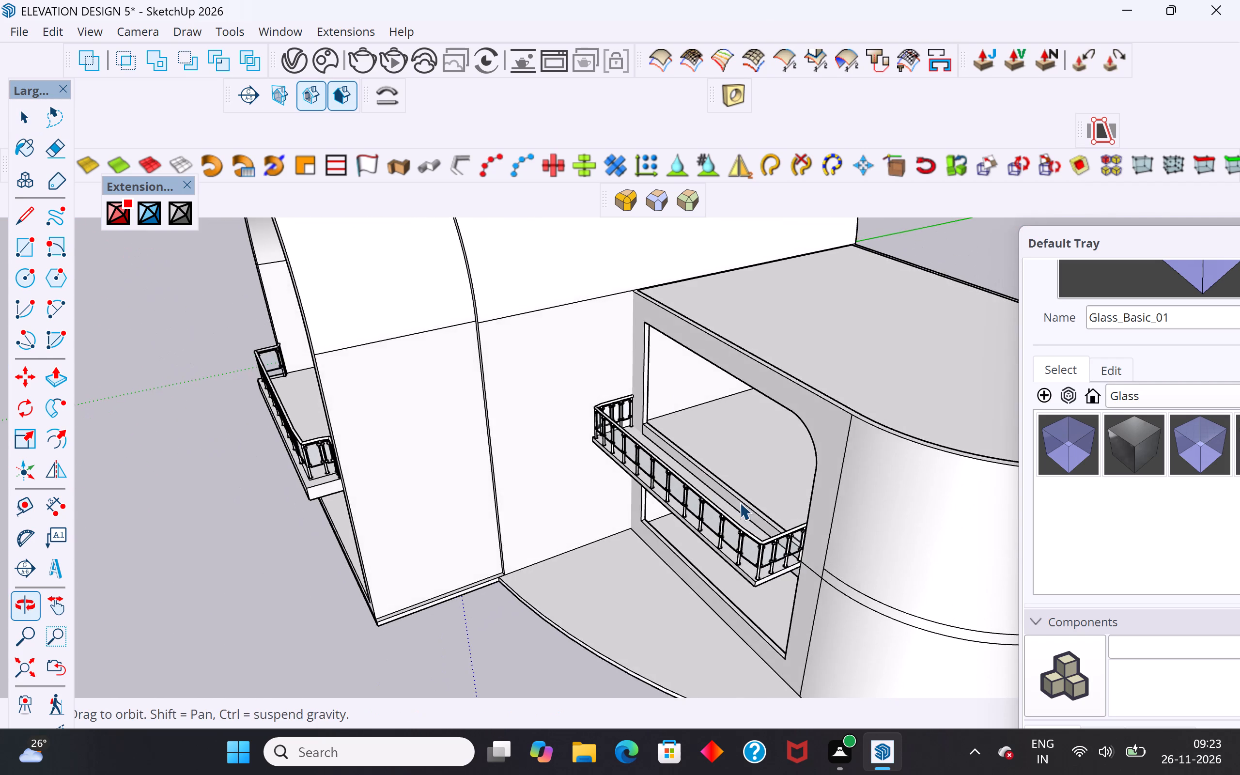
scroll(740, 501, up, 2)
middle_drag(761, 480, 839, 499)
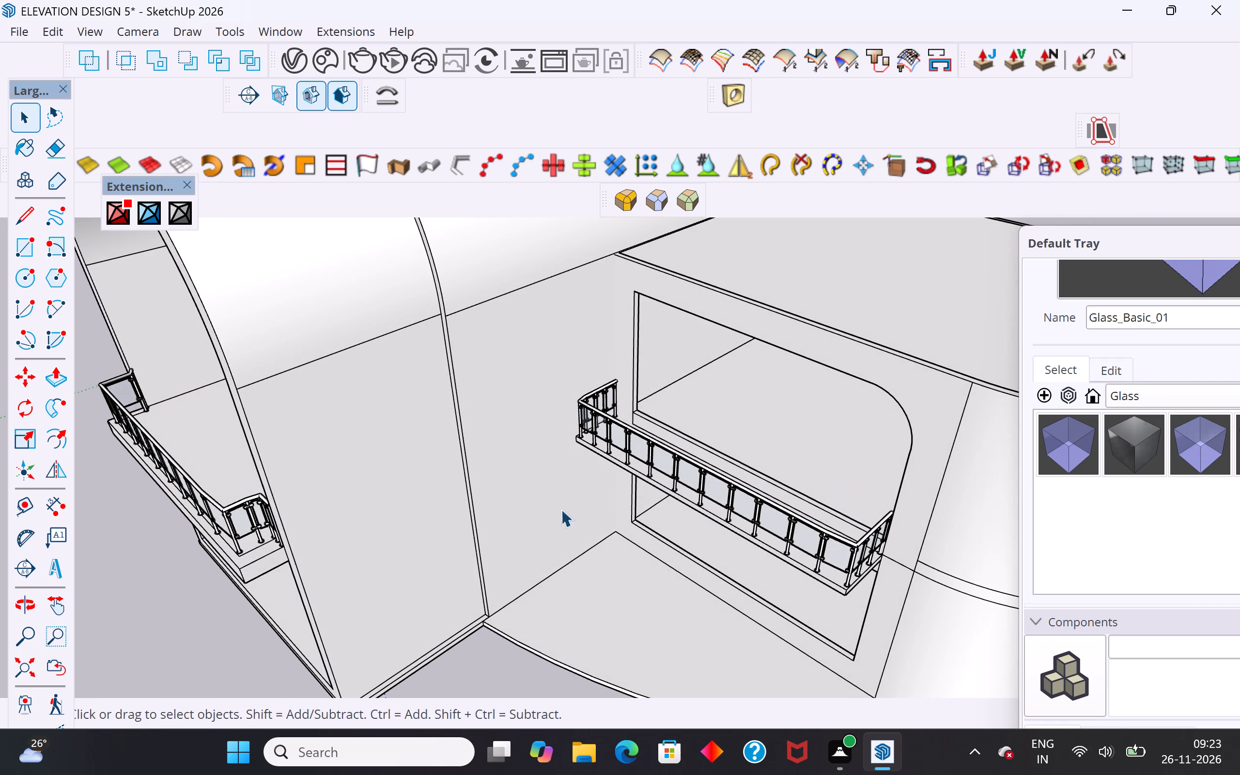
click(27, 221)
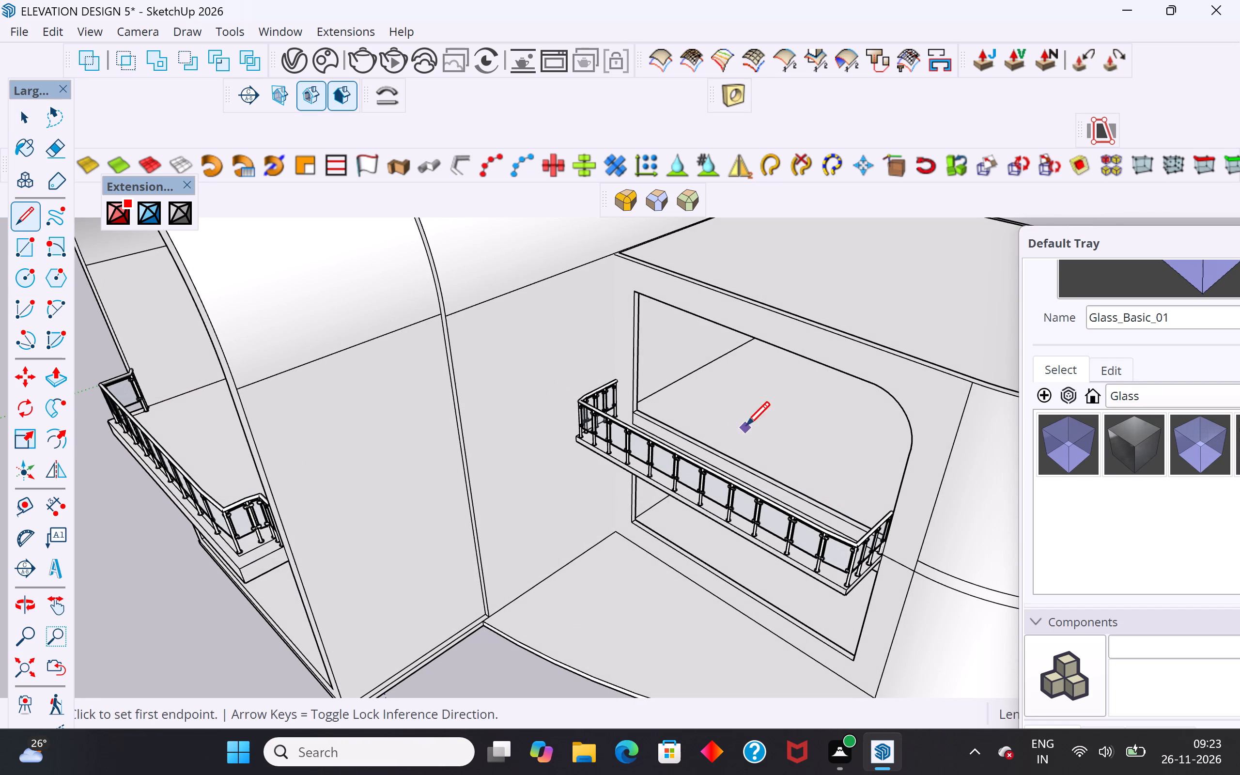
click(638, 411)
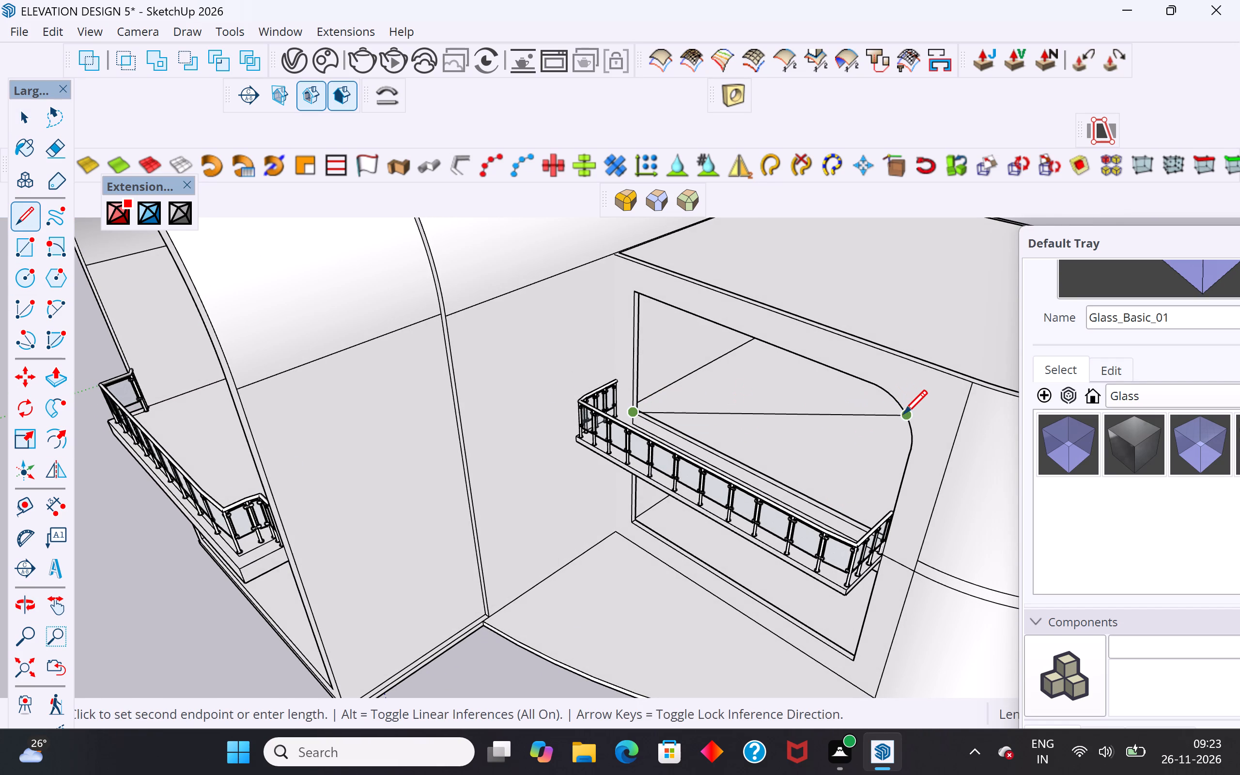
click(903, 416)
click(25, 129)
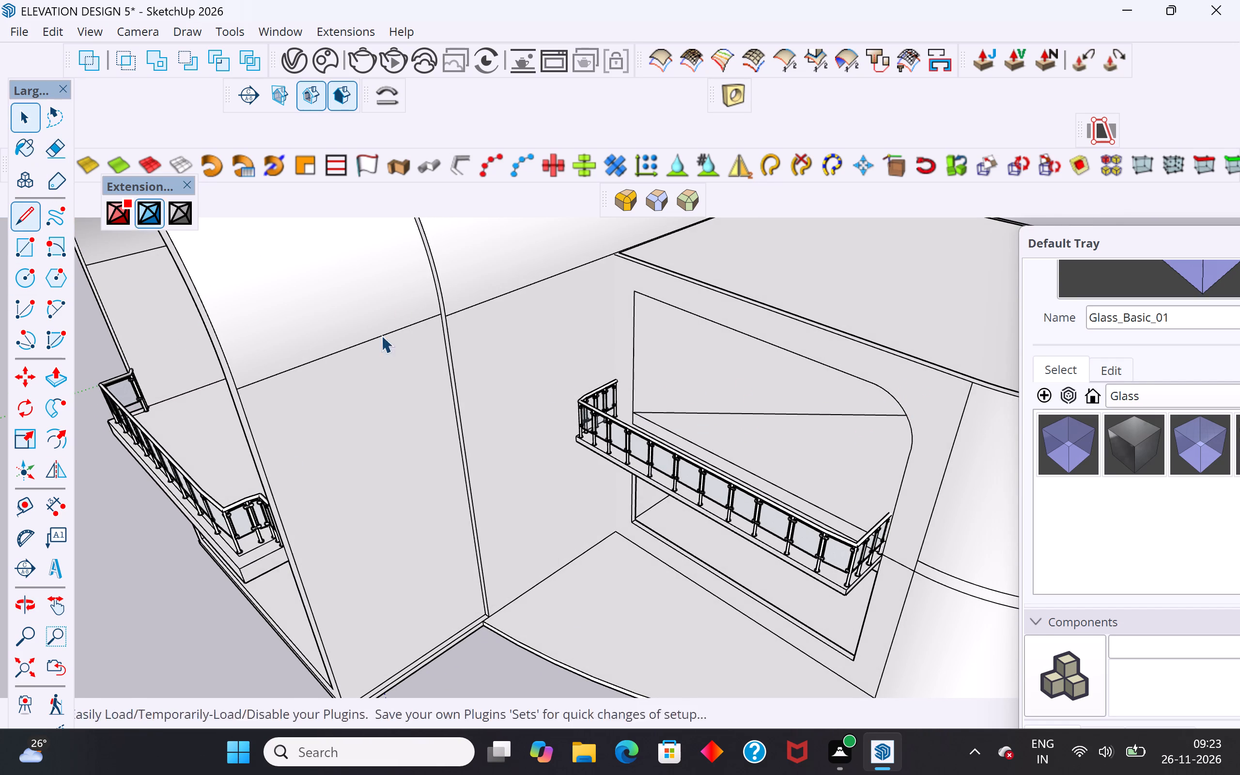
click(683, 414)
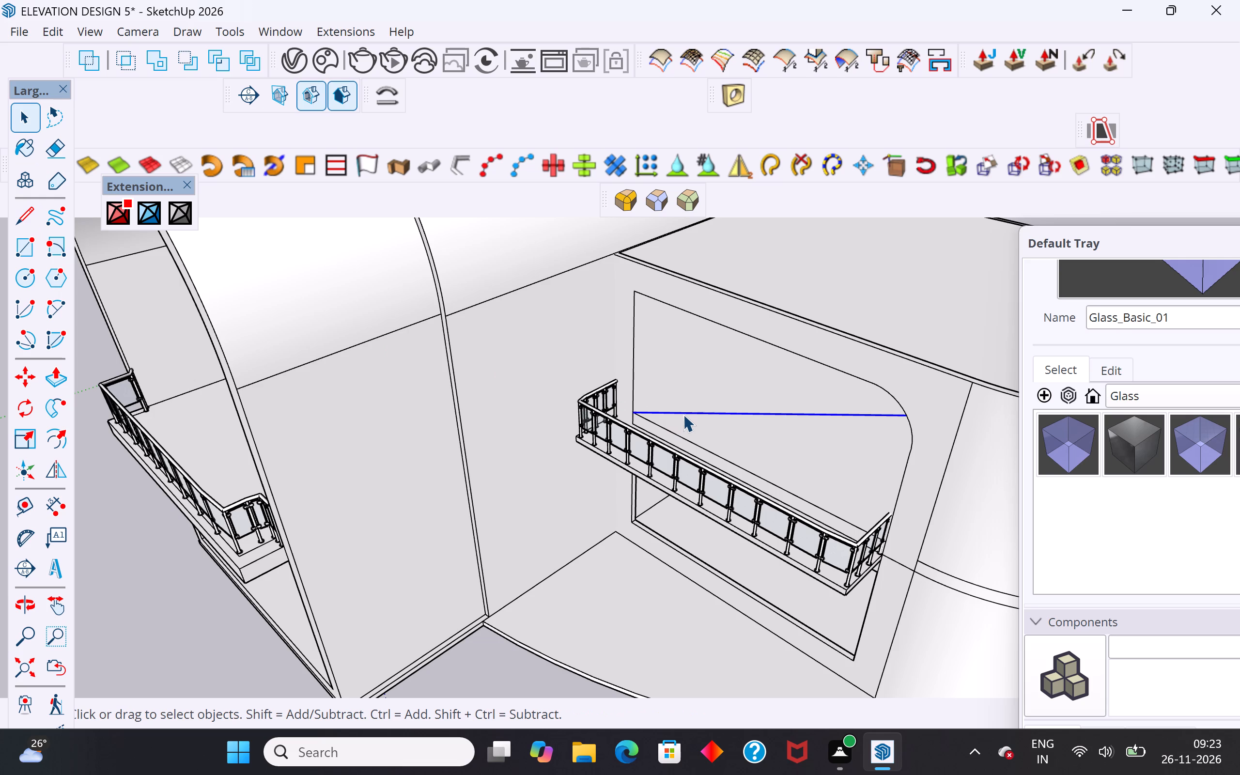
key(Delete)
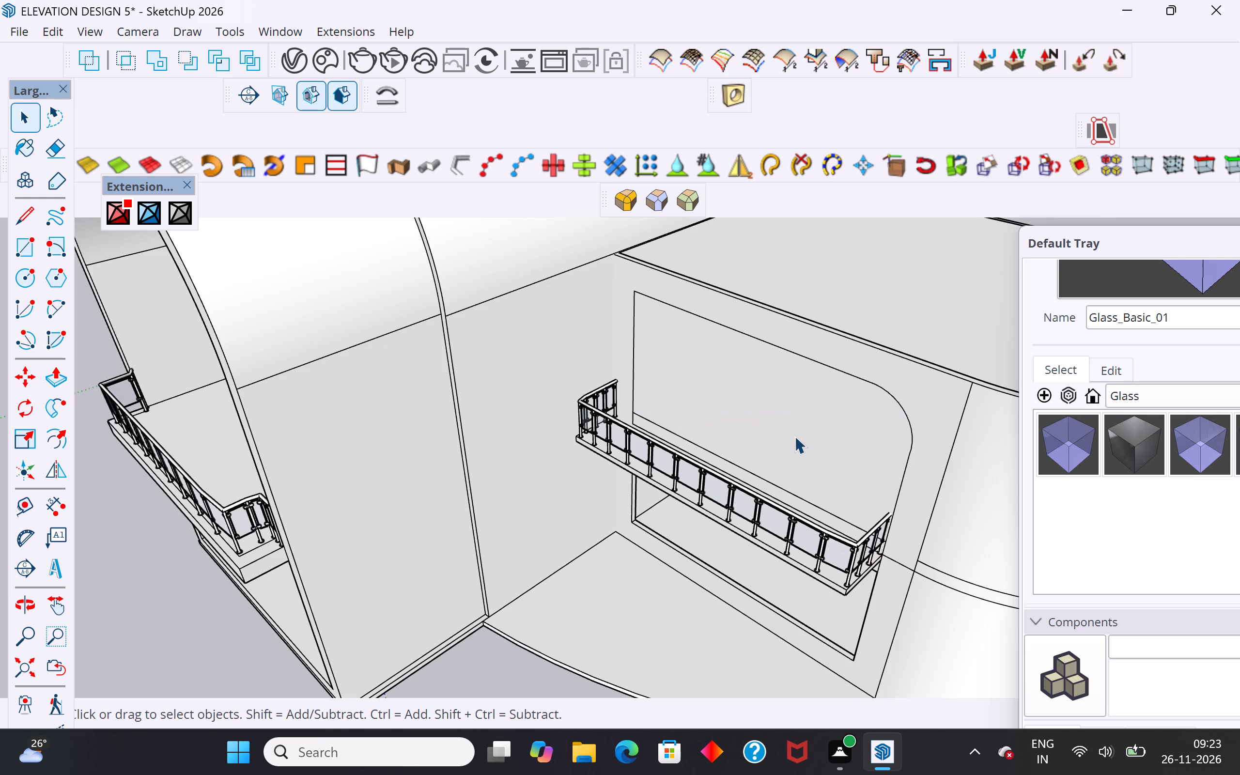
Copy the upper balcony opening's face out in front of the side block along the green axis.
click(794, 436)
middle_drag(889, 495, 905, 434)
middle_drag(897, 474, 884, 525)
scroll(823, 493, up, 6)
middle_drag(694, 548, 682, 570)
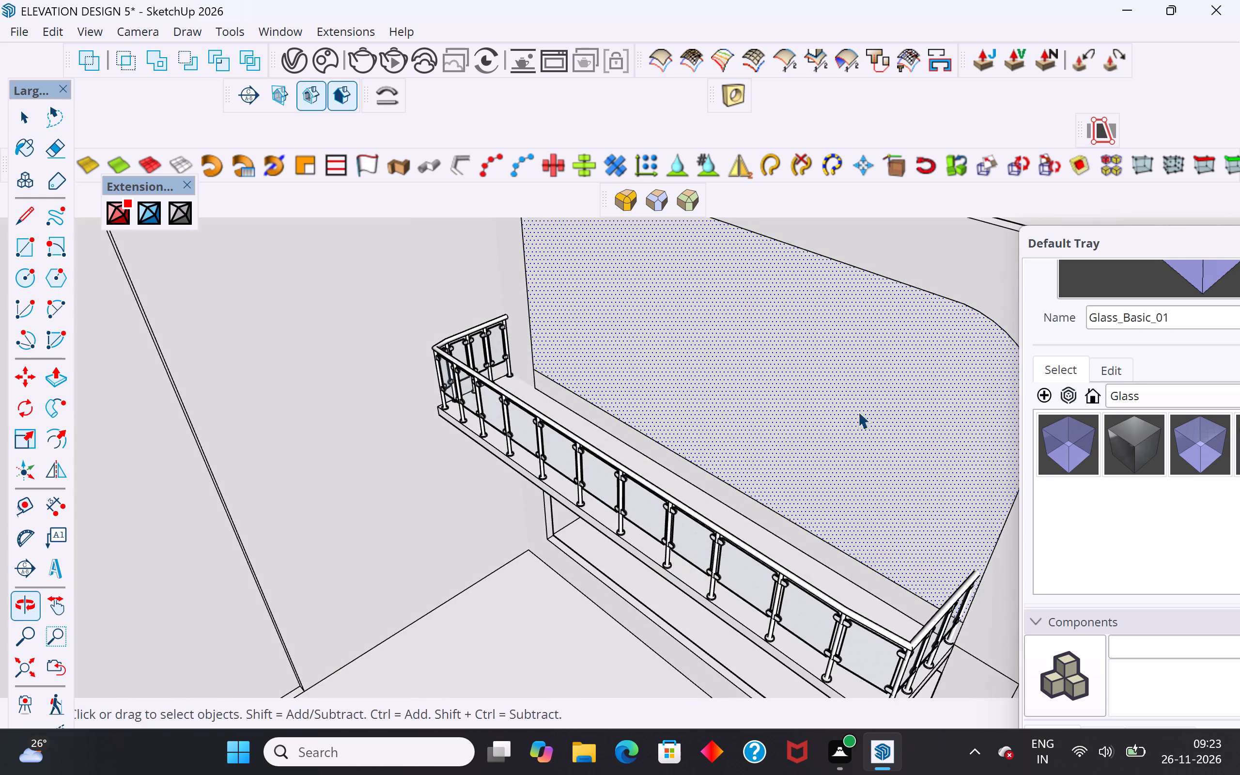
middle_drag(856, 414, 813, 434)
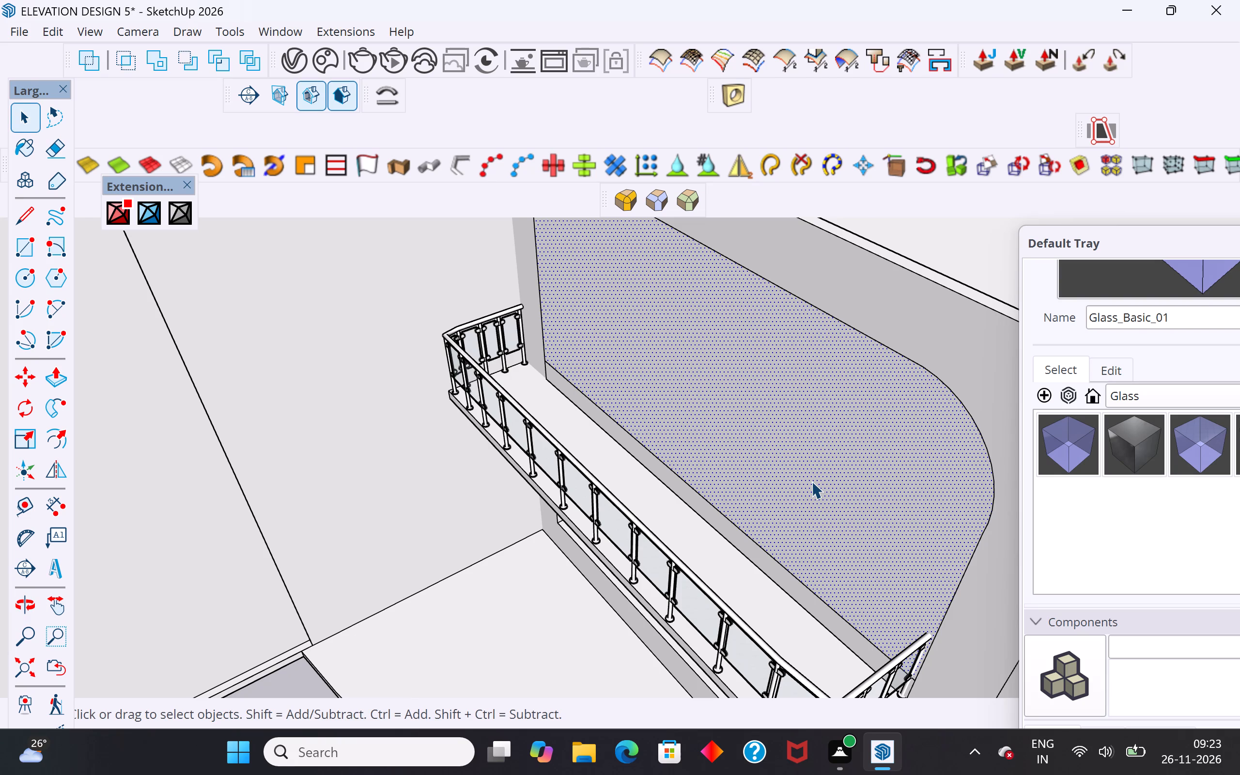
key(m)
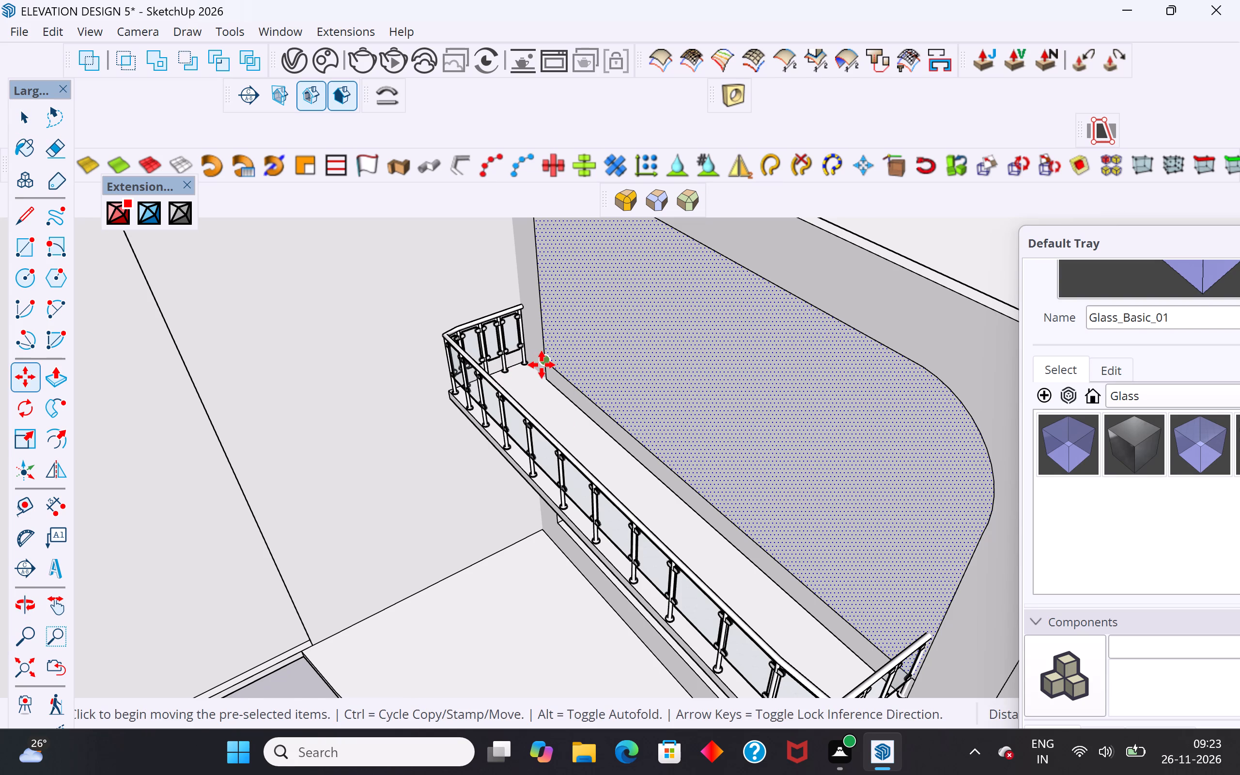
click(542, 365)
scroll(820, 403, down, 8)
scroll(820, 403, up, 1)
scroll(820, 403, down, 1)
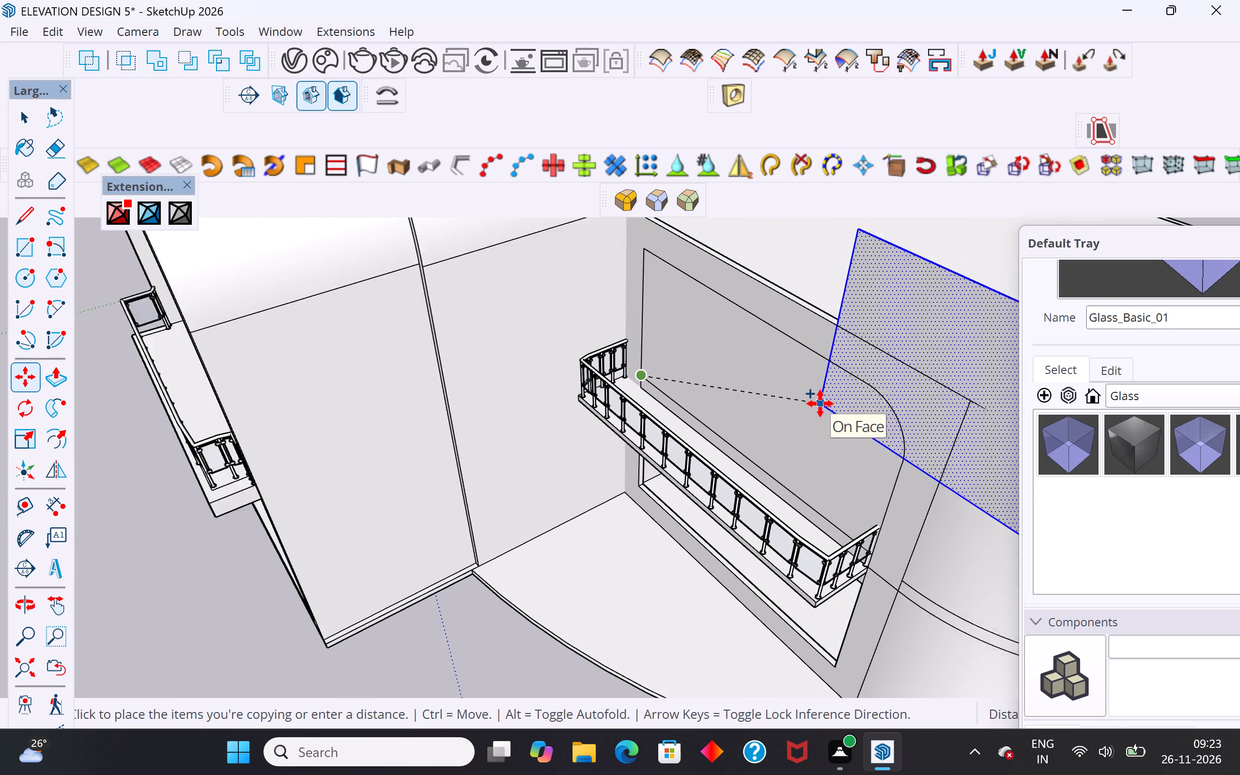
scroll(820, 403, down, 3)
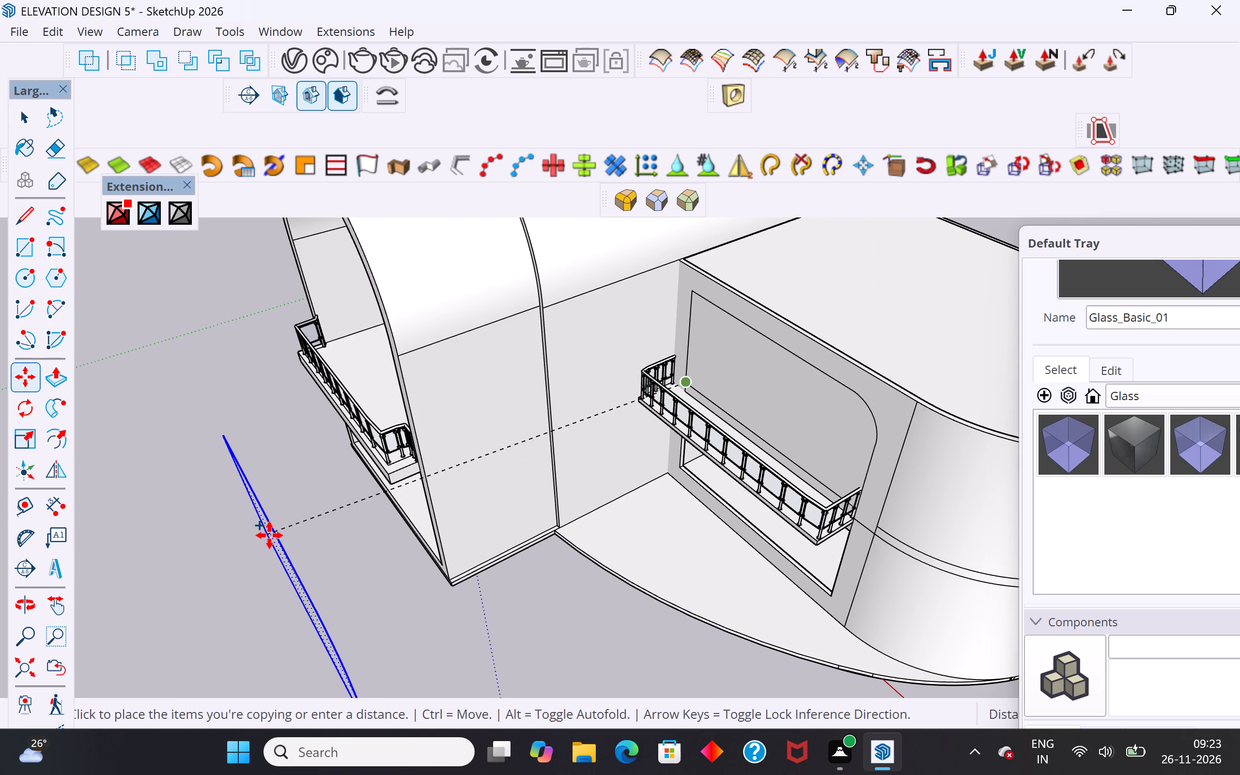
scroll(629, 560, down, 8)
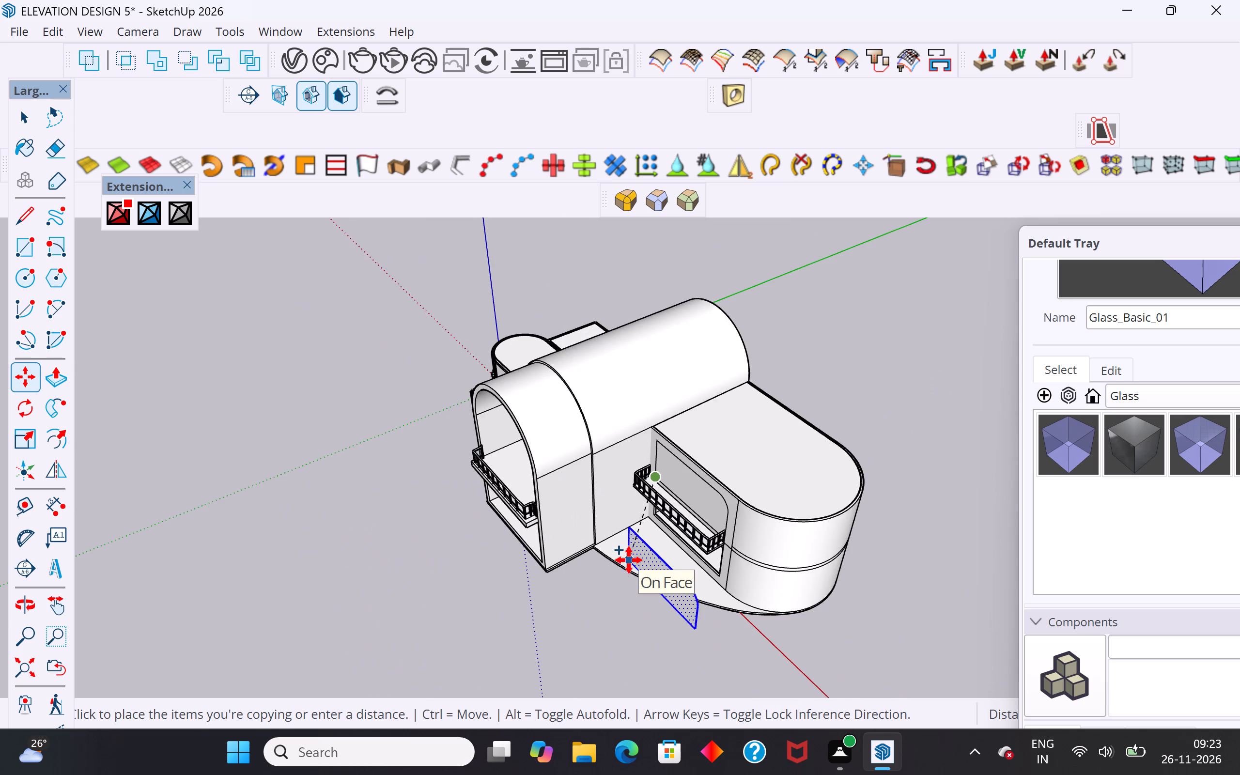
middle_drag(637, 566, 991, 454)
scroll(873, 500, up, 3)
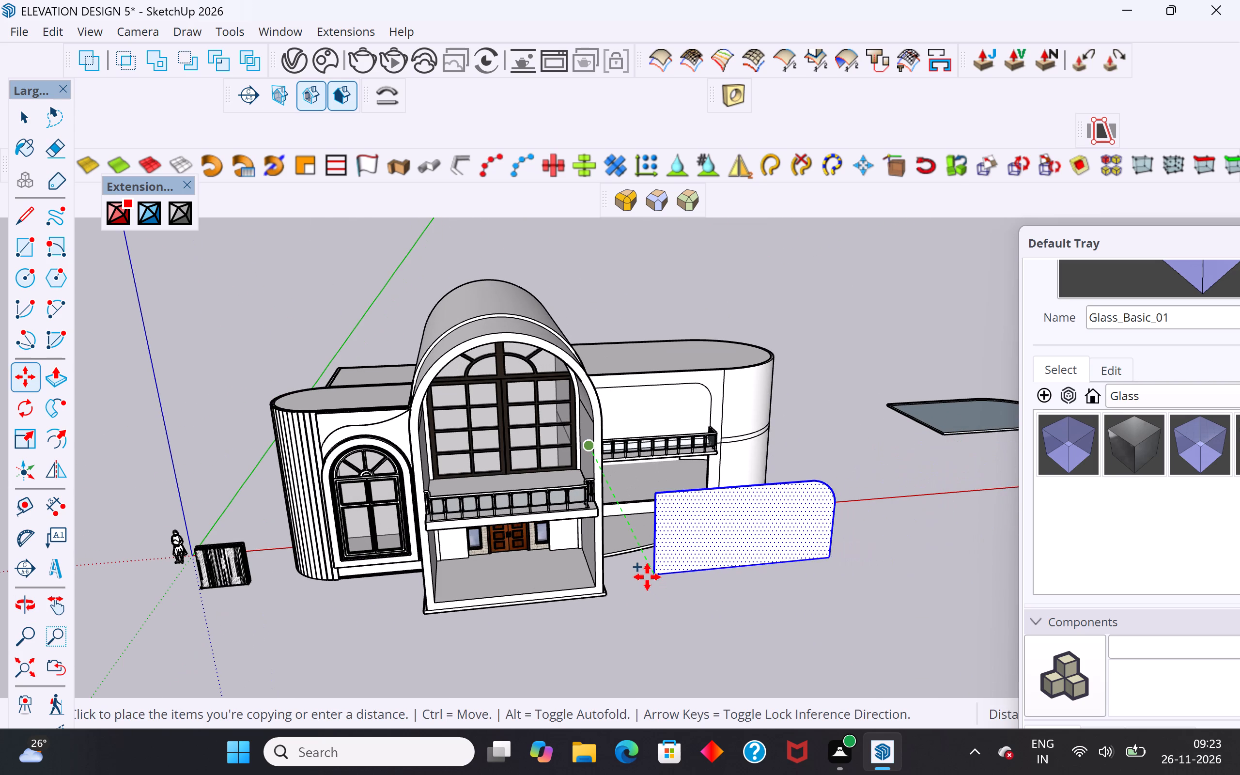
click(647, 577)
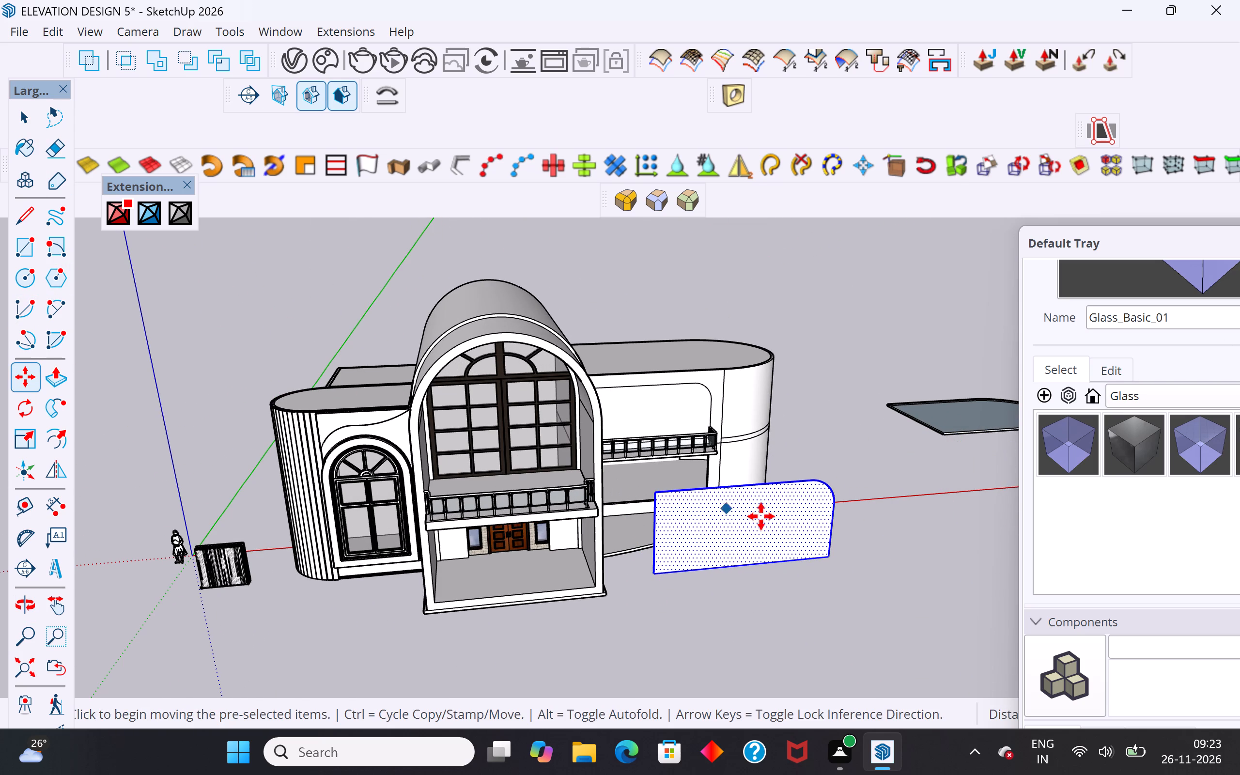
Offset the copied panel's outline inward to form a wide border around a smaller inner face.
click(60, 443)
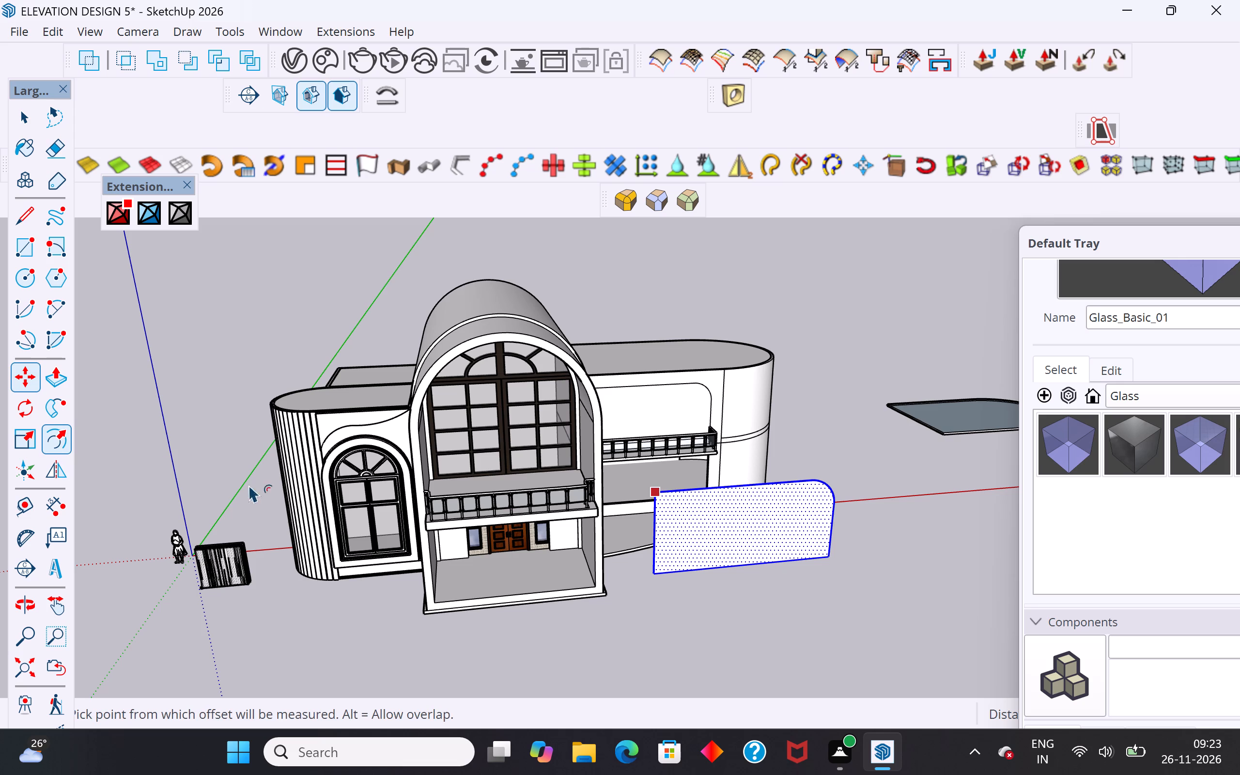
scroll(679, 508, up, 3)
click(686, 492)
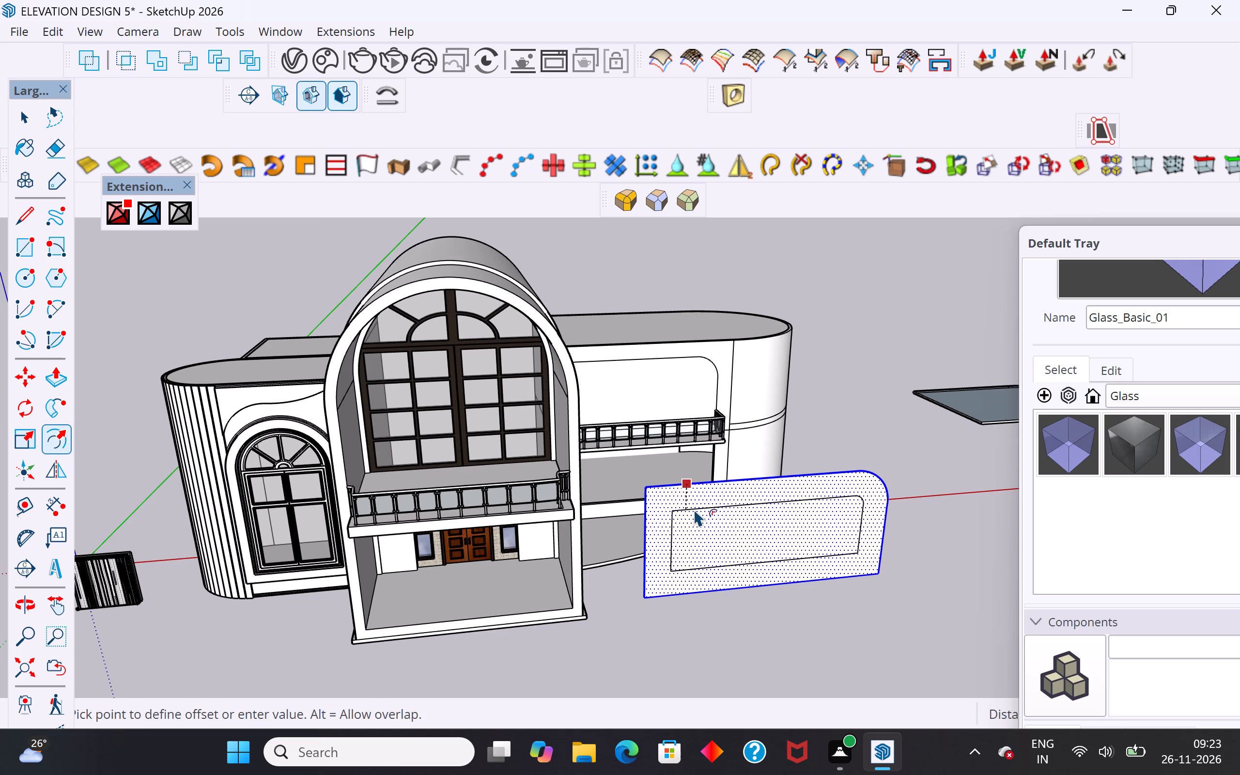
click(697, 514)
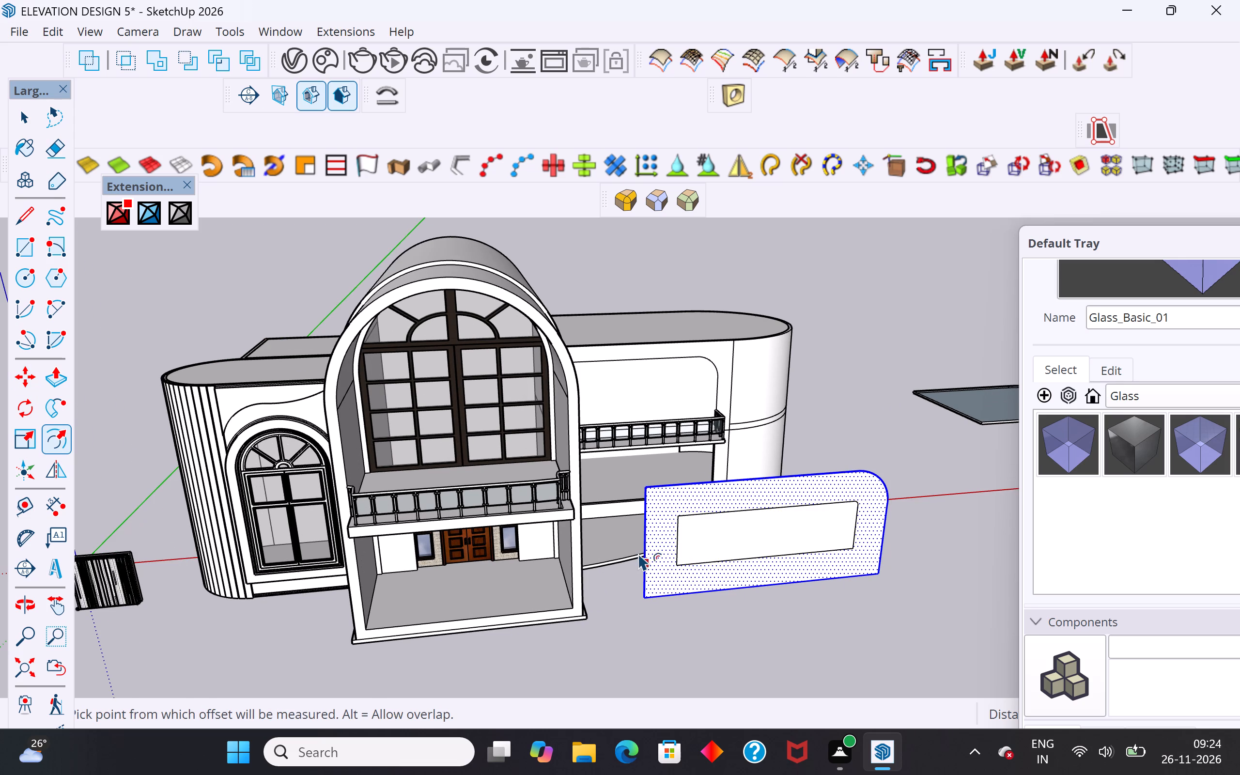
click(25, 121)
click(177, 303)
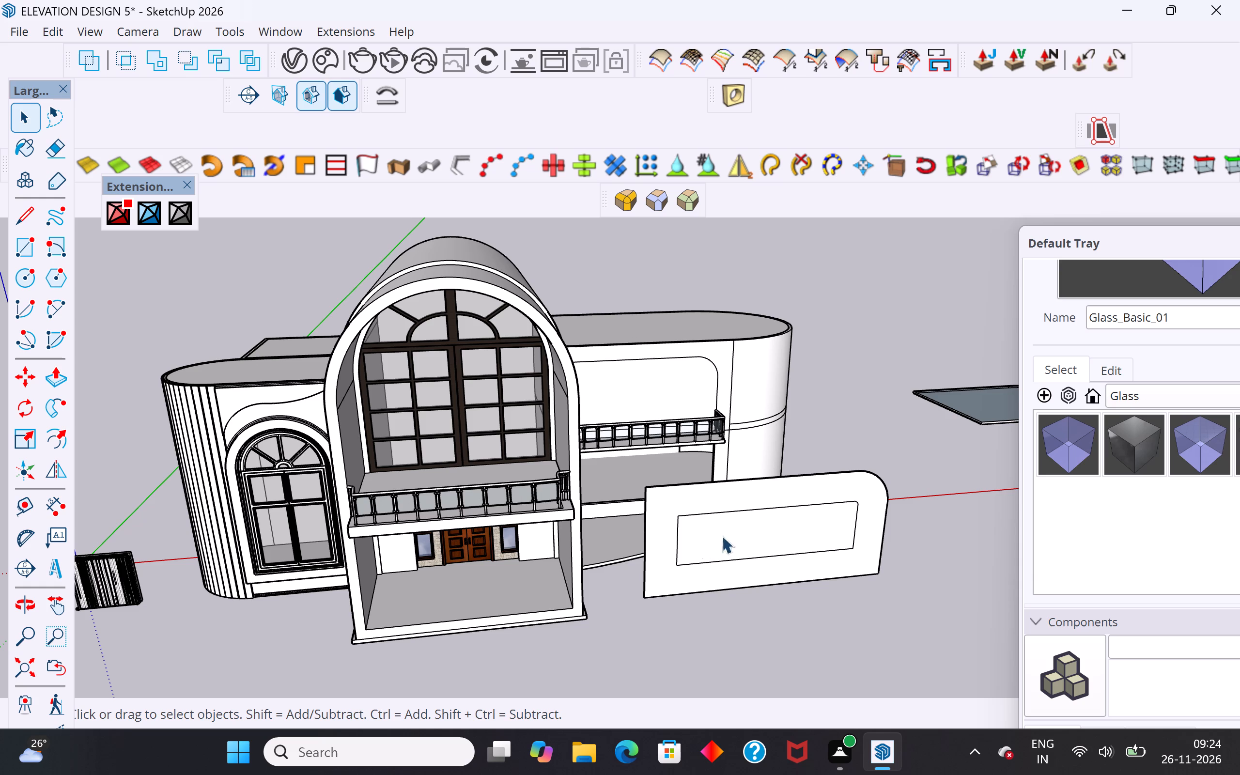
Offset the inner face's outline slightly outward to form a narrow frame strip around it on the copied panel.
click(744, 534)
scroll(744, 534, up, 3)
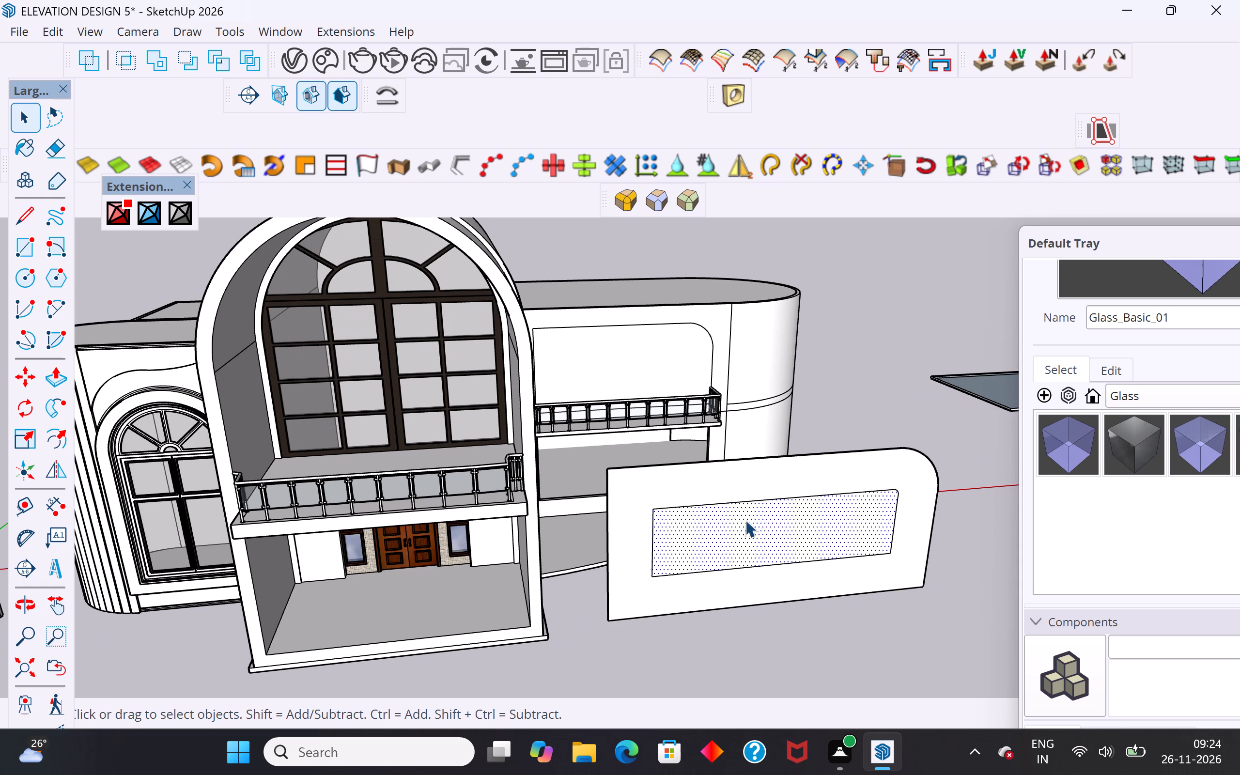
click(46, 439)
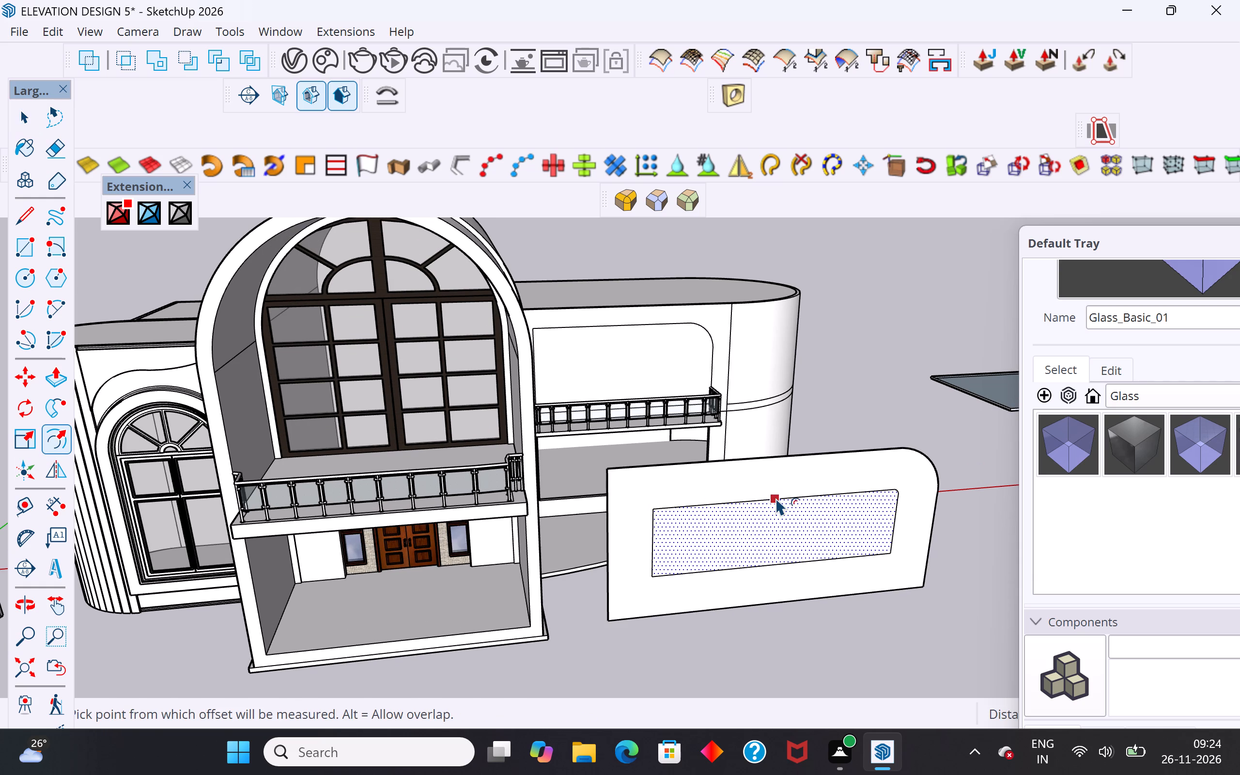
click(775, 498)
scroll(783, 503, up, 4)
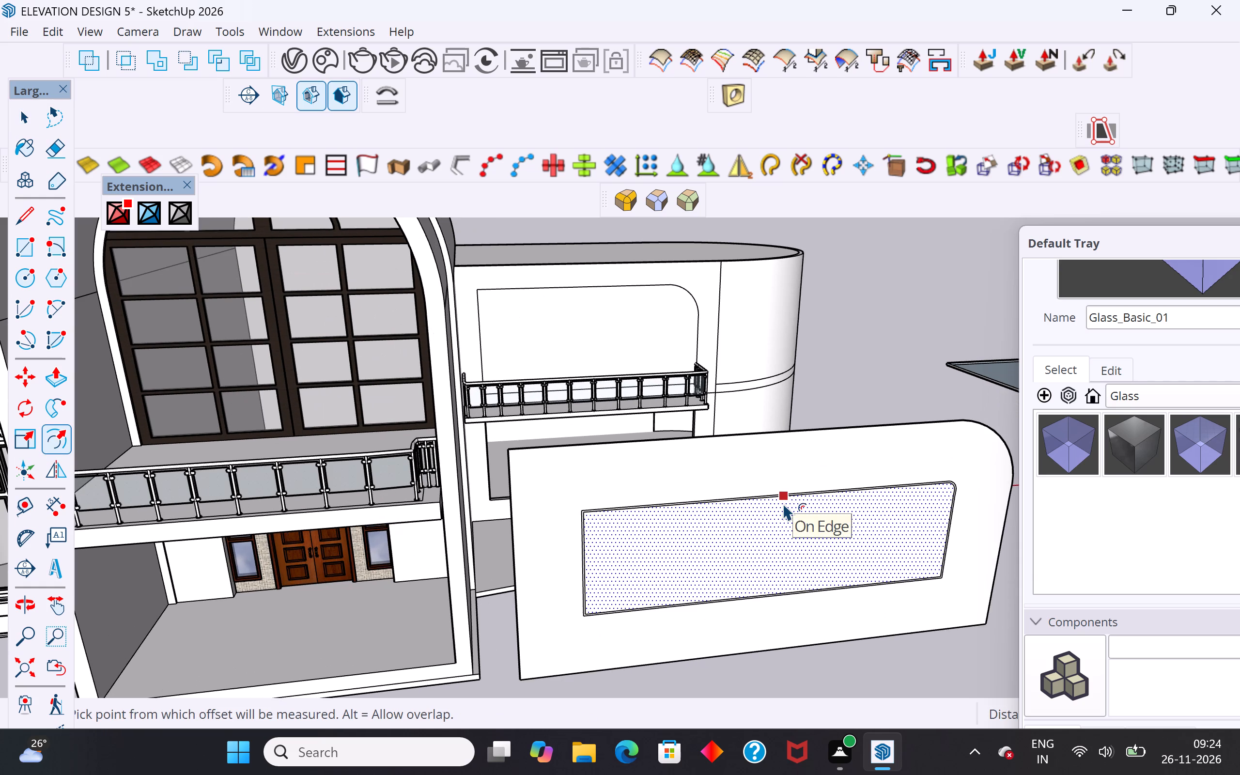
key(ctrl+z)
scroll(785, 503, up, 3)
drag(785, 493, 787, 489)
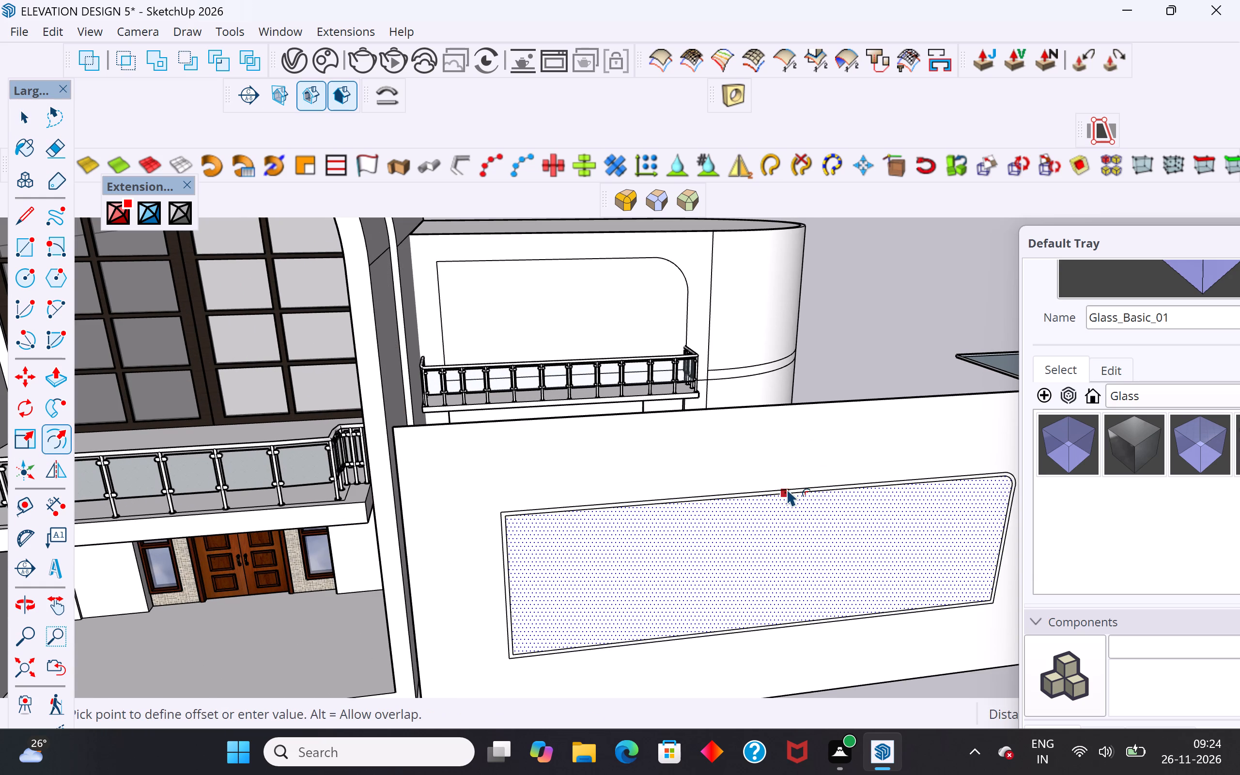
drag(787, 489, 789, 486)
click(789, 486)
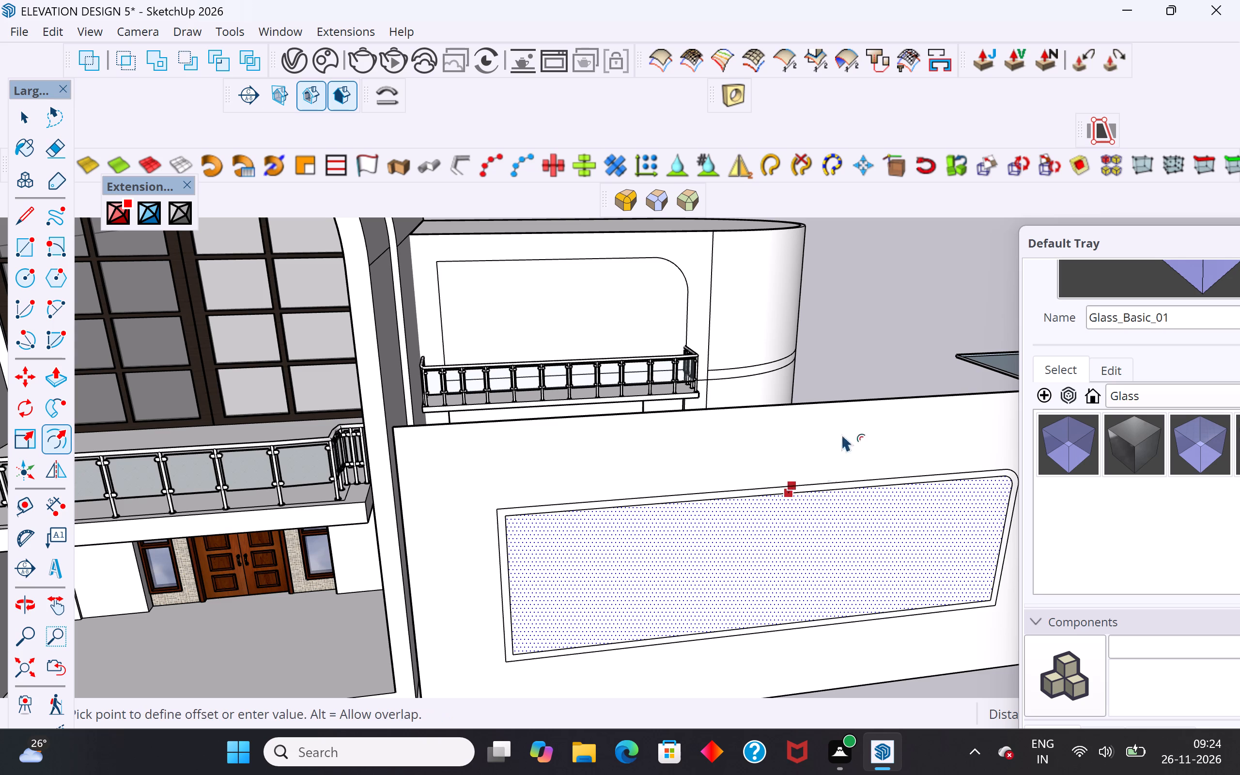
key(Escape)
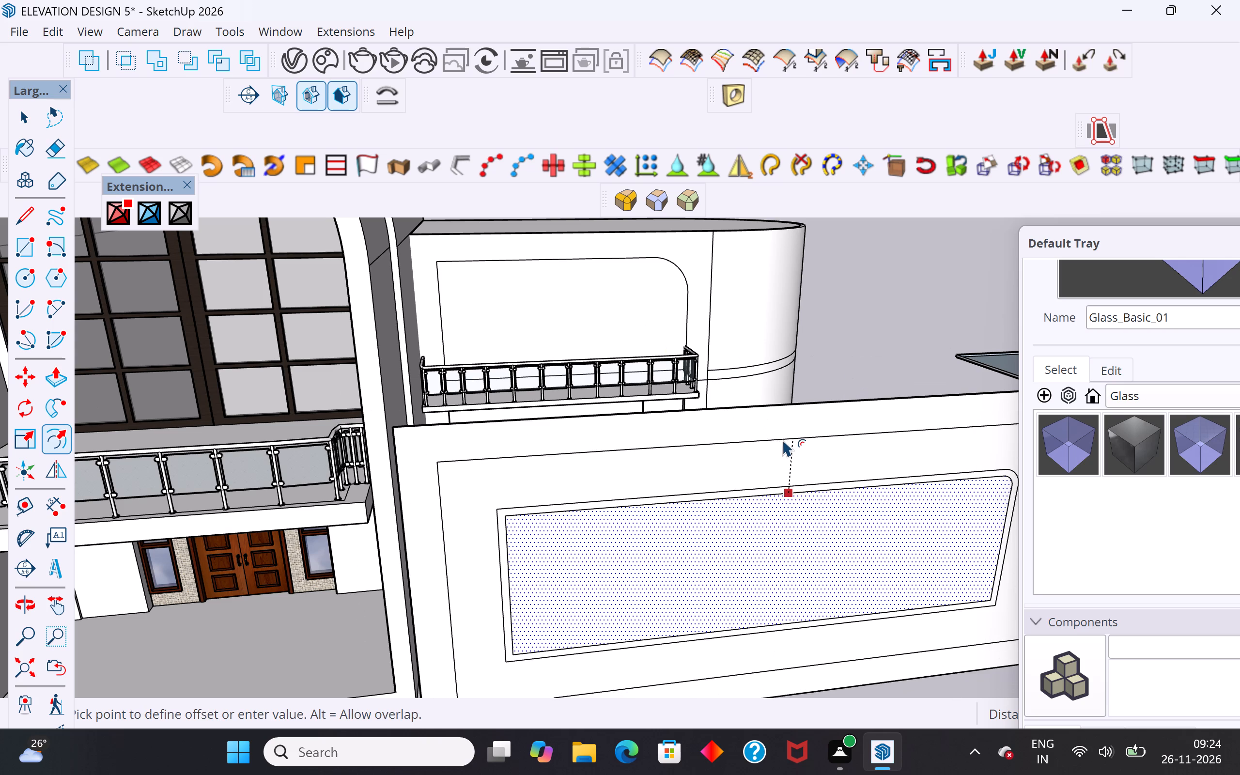
click(22, 111)
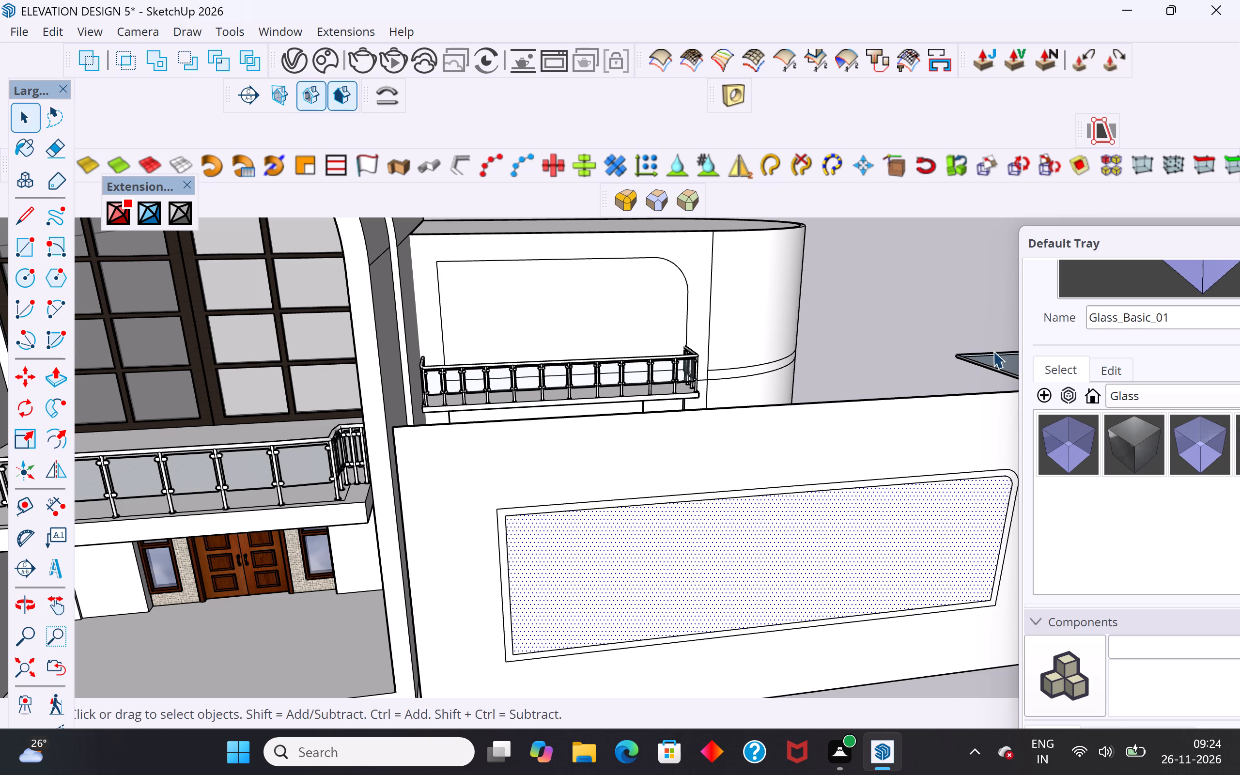
click(952, 313)
Examine the copied panel with its offset frame in relation to the building and the side block's balcony opening.
scroll(797, 571, down, 5)
scroll(809, 260, down, 5)
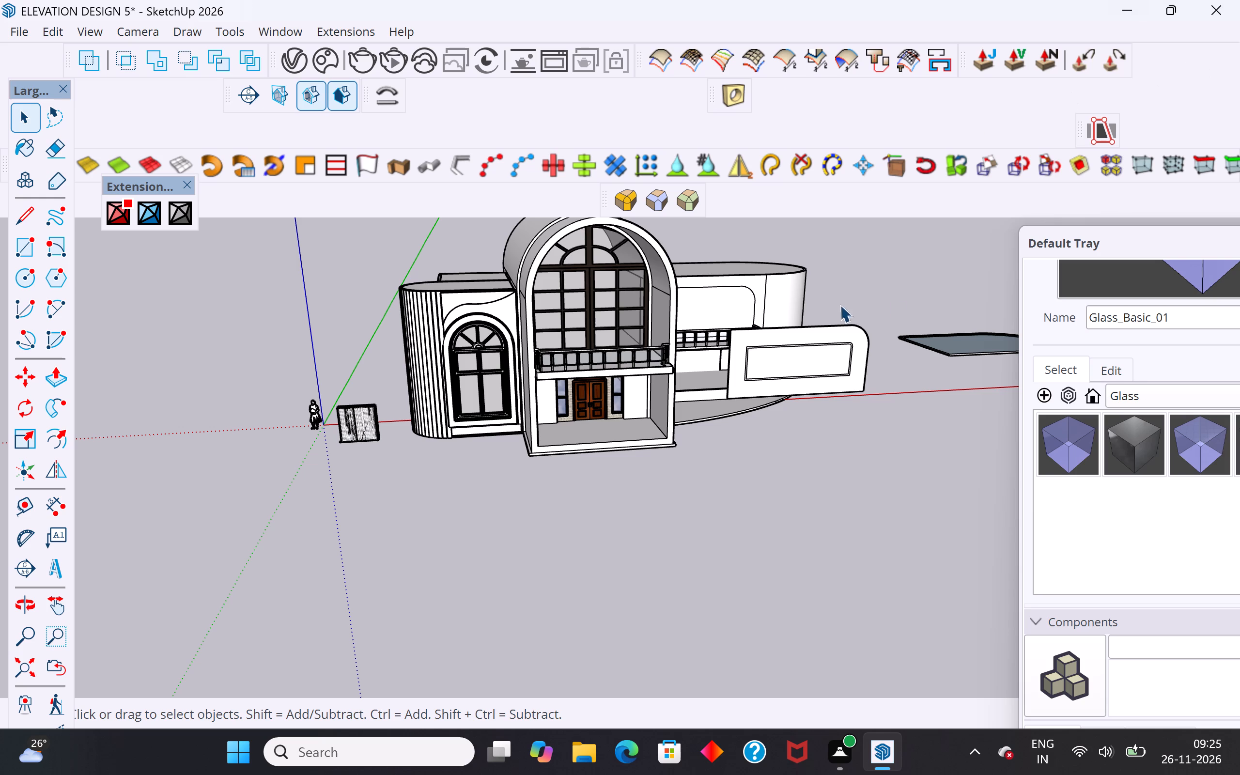
scroll(636, 475, down, 4)
middle_drag(937, 435, 570, 454)
scroll(572, 441, up, 4)
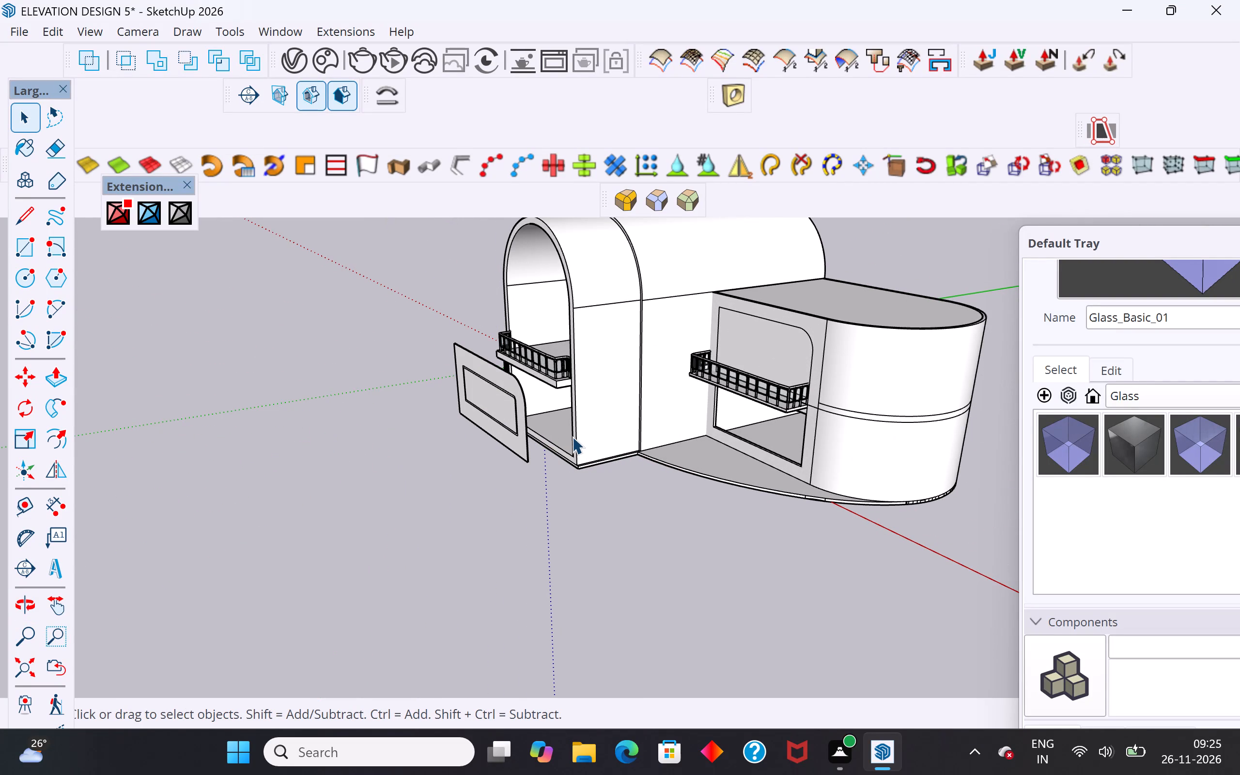
scroll(307, 508, down, 4)
middle_drag(656, 537, 673, 519)
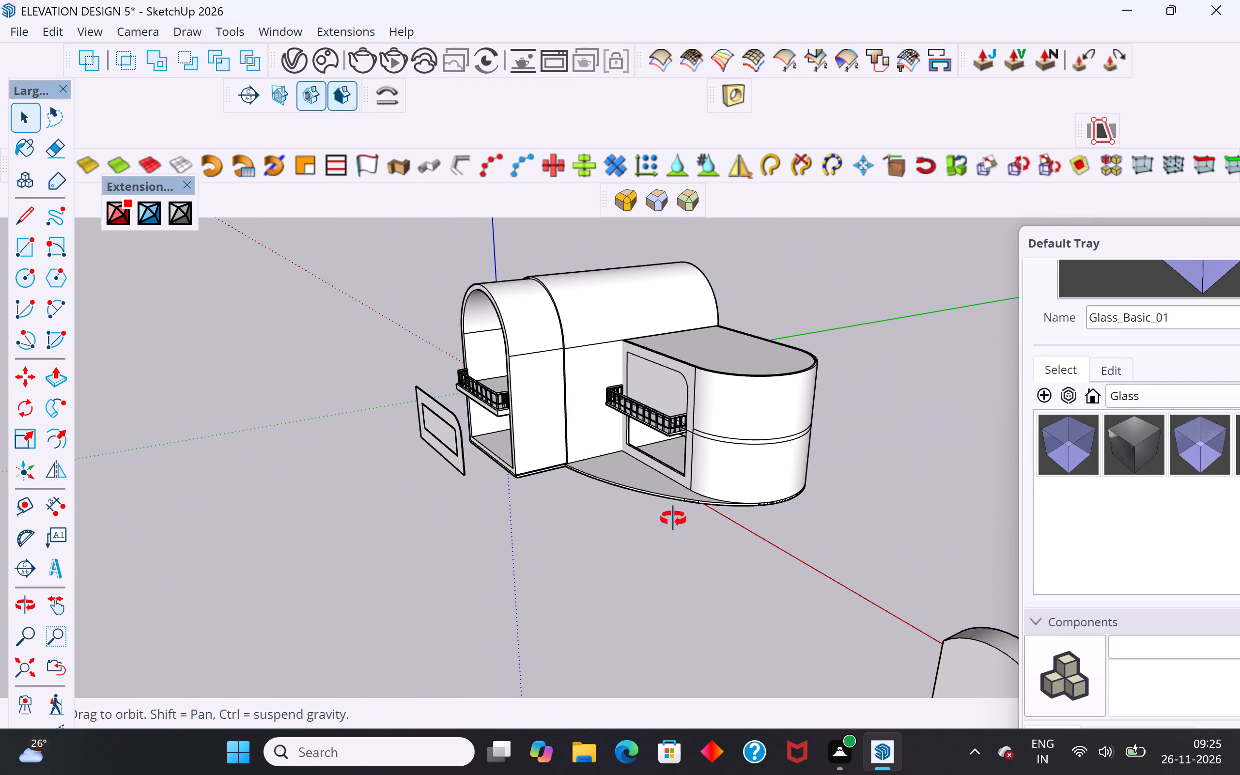
Examine the copied panel and its inner face from several angles in relation to the building.
middle_drag(673, 519, 712, 456)
middle_drag(757, 426, 737, 538)
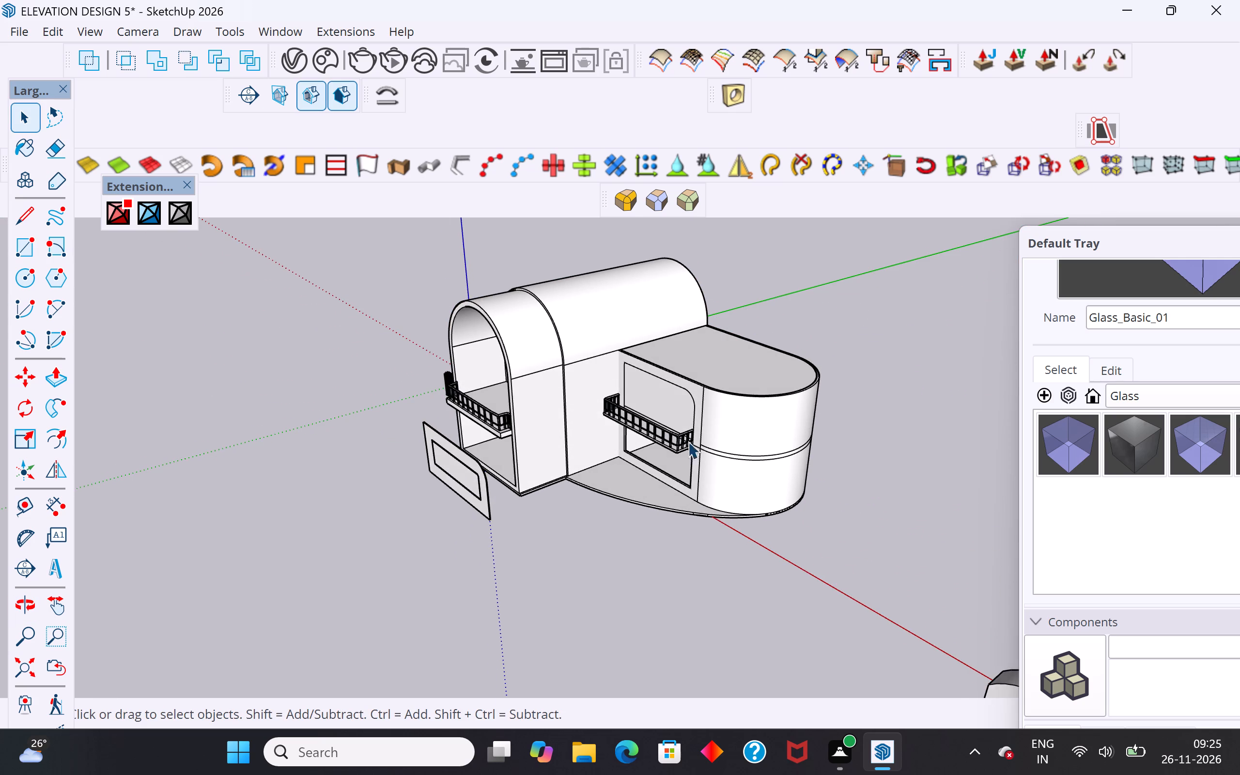
scroll(684, 438, up, 4)
middle_drag(278, 516, 851, 436)
scroll(458, 446, down, 3)
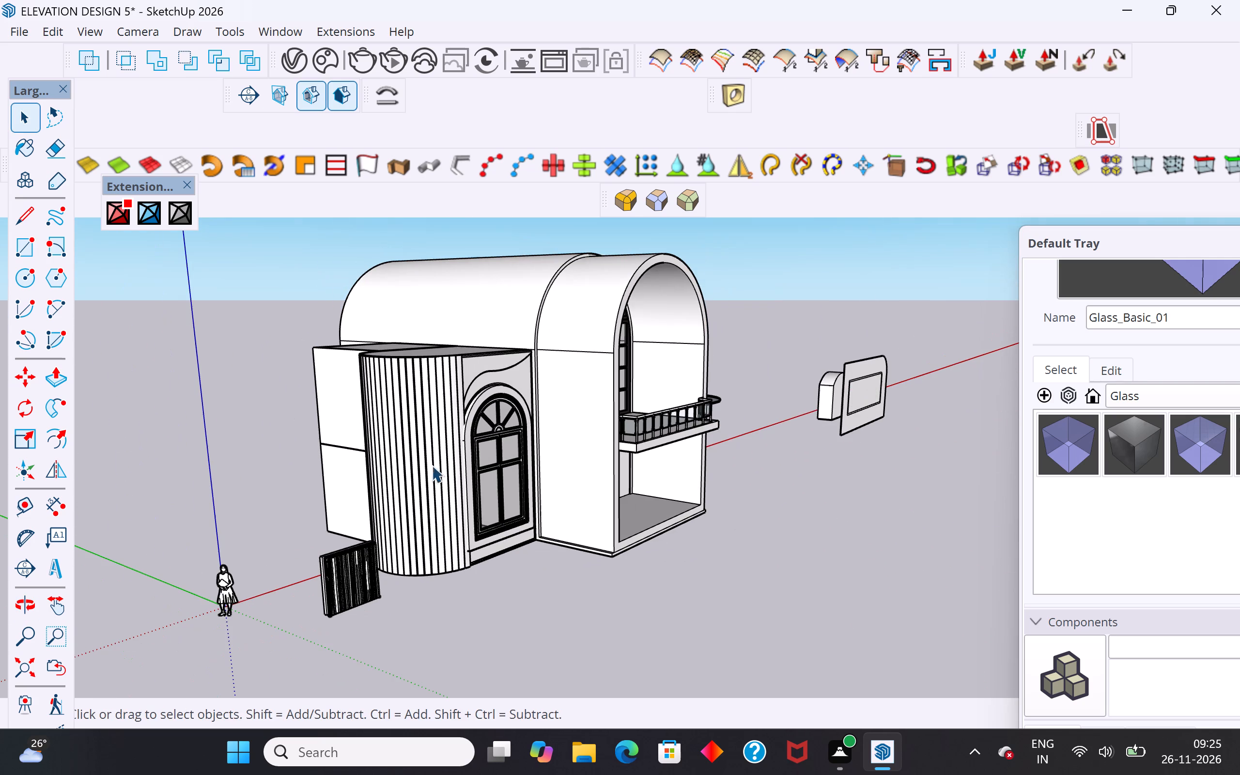
scroll(338, 525, down, 3)
middle_drag(775, 560, 713, 604)
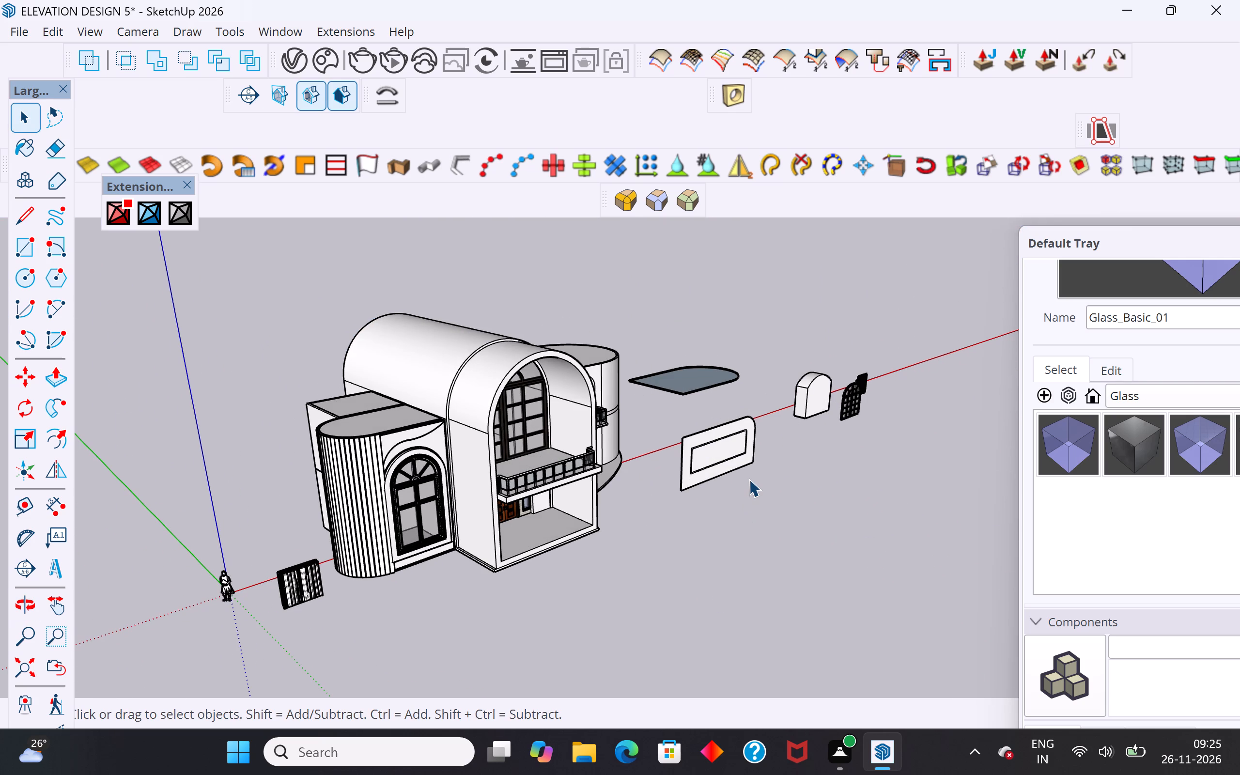
scroll(639, 506, down, 4)
middle_drag(621, 520, 581, 526)
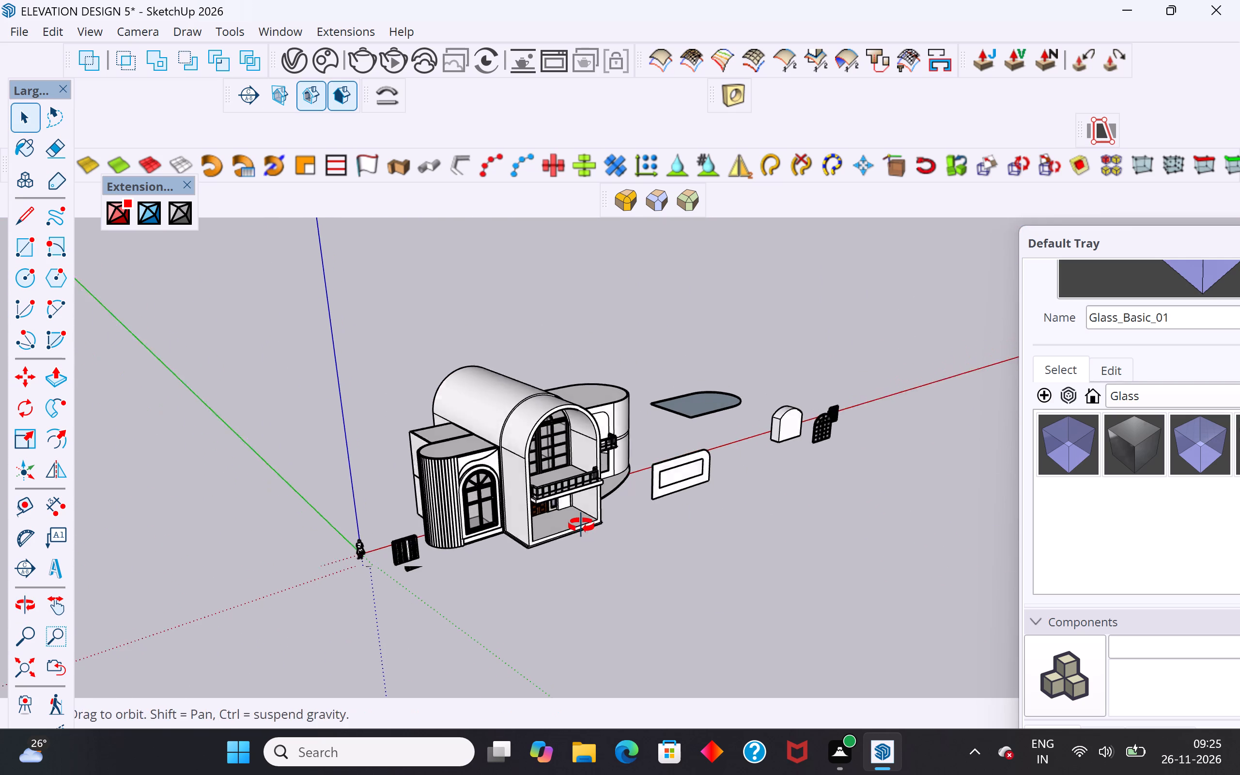
middle_drag(581, 526, 569, 527)
scroll(720, 456, up, 9)
click(636, 485)
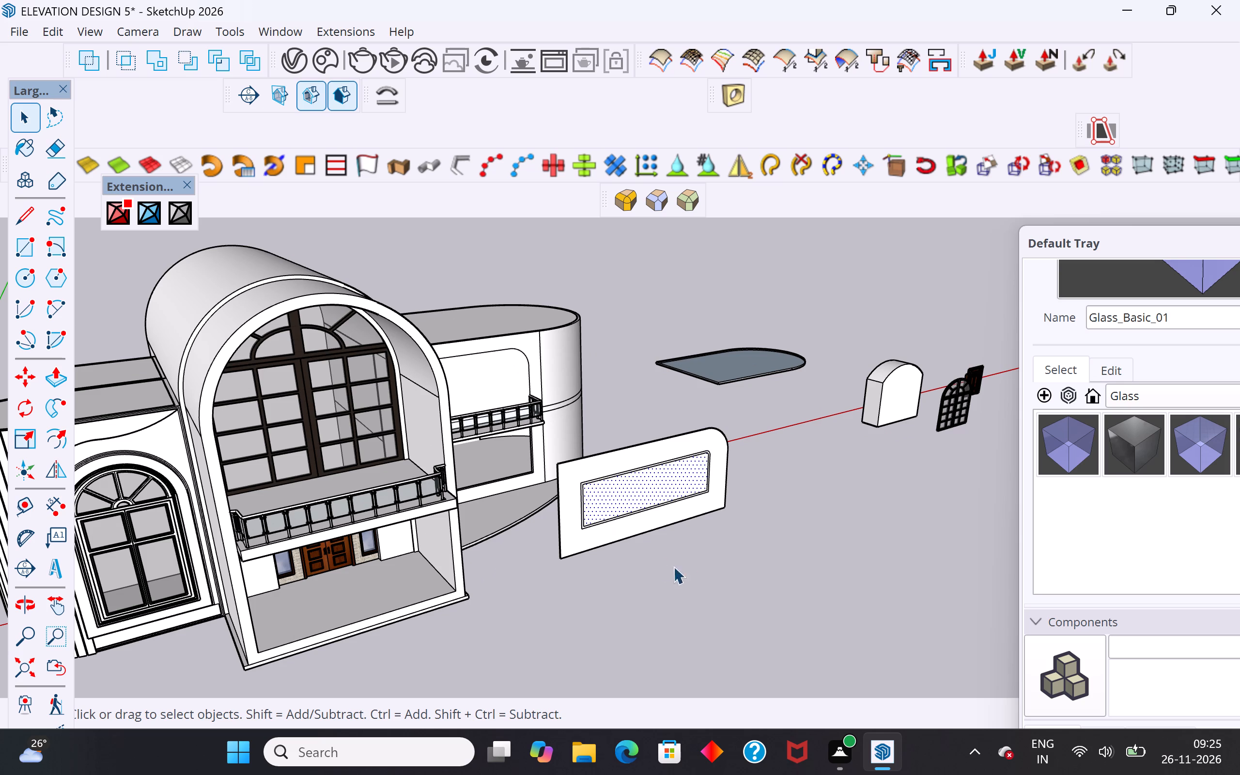
scroll(740, 517, up, 4)
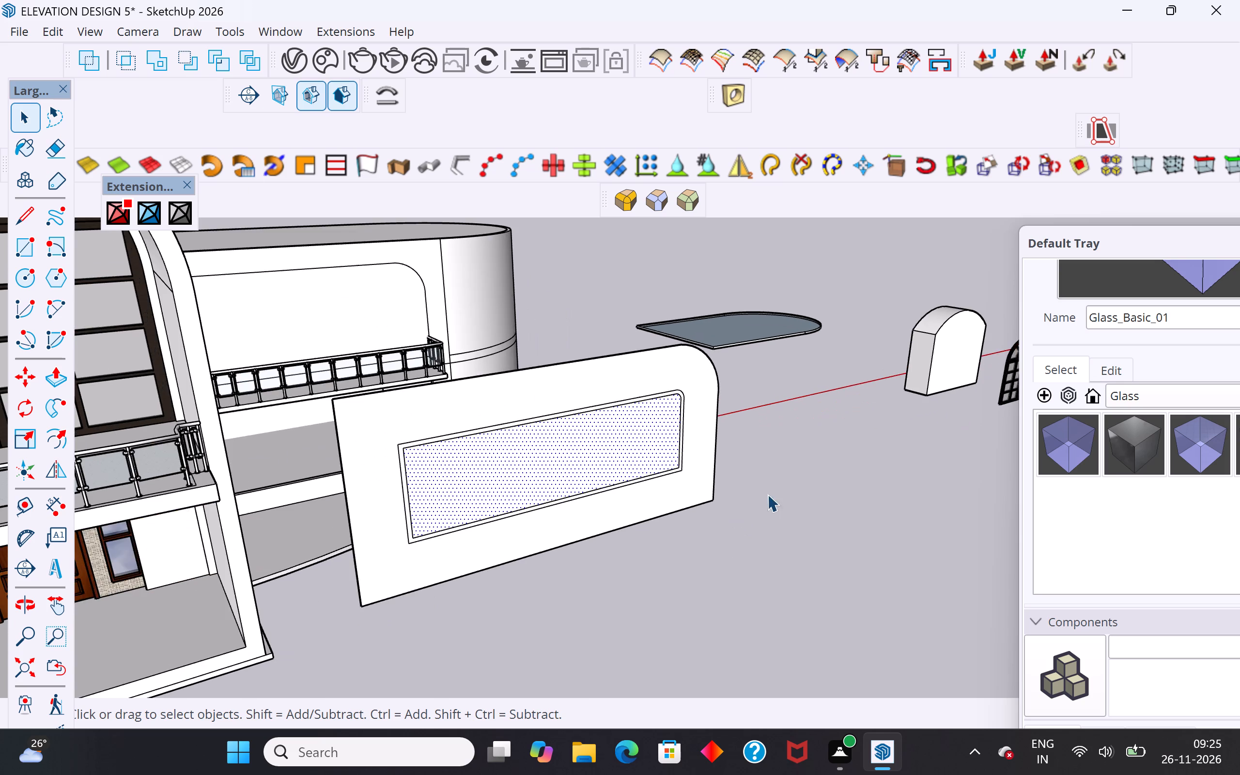
middle_drag(765, 493, 0, 542)
middle_drag(473, 510, 999, 439)
scroll(999, 438, up, 1)
scroll(667, 493, down, 4)
middle_drag(677, 498, 887, 558)
scroll(509, 352, down, 2)
middle_drag(497, 436, 470, 542)
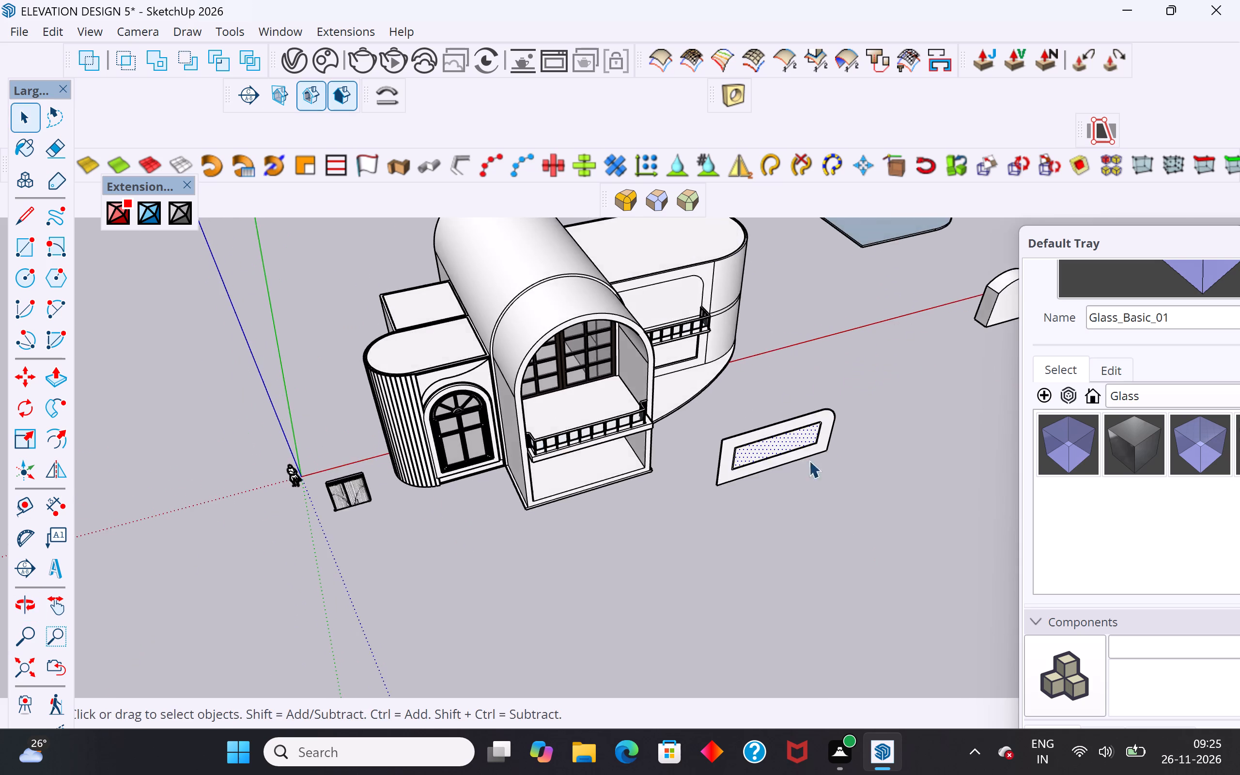
scroll(827, 453, up, 4)
middle_drag(718, 488, 681, 545)
scroll(696, 530, up, 4)
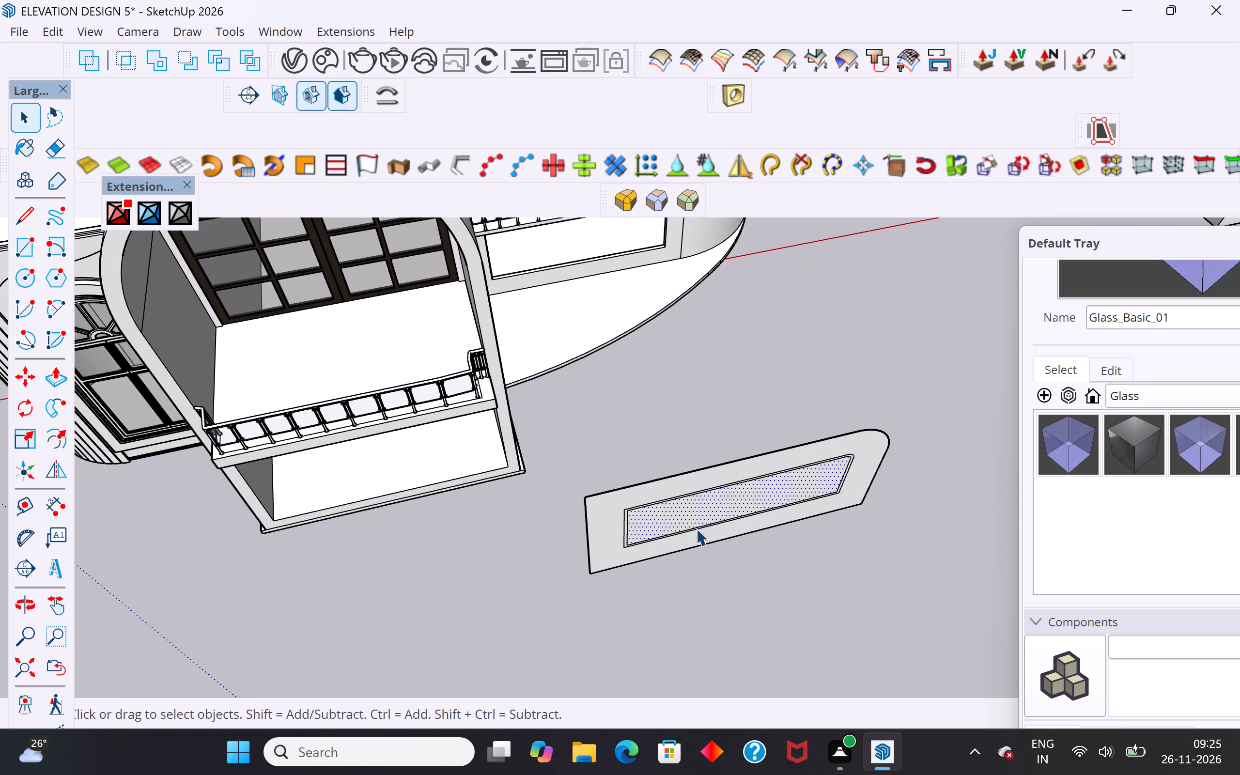
scroll(705, 516, up, 5)
middle_drag(739, 496, 752, 449)
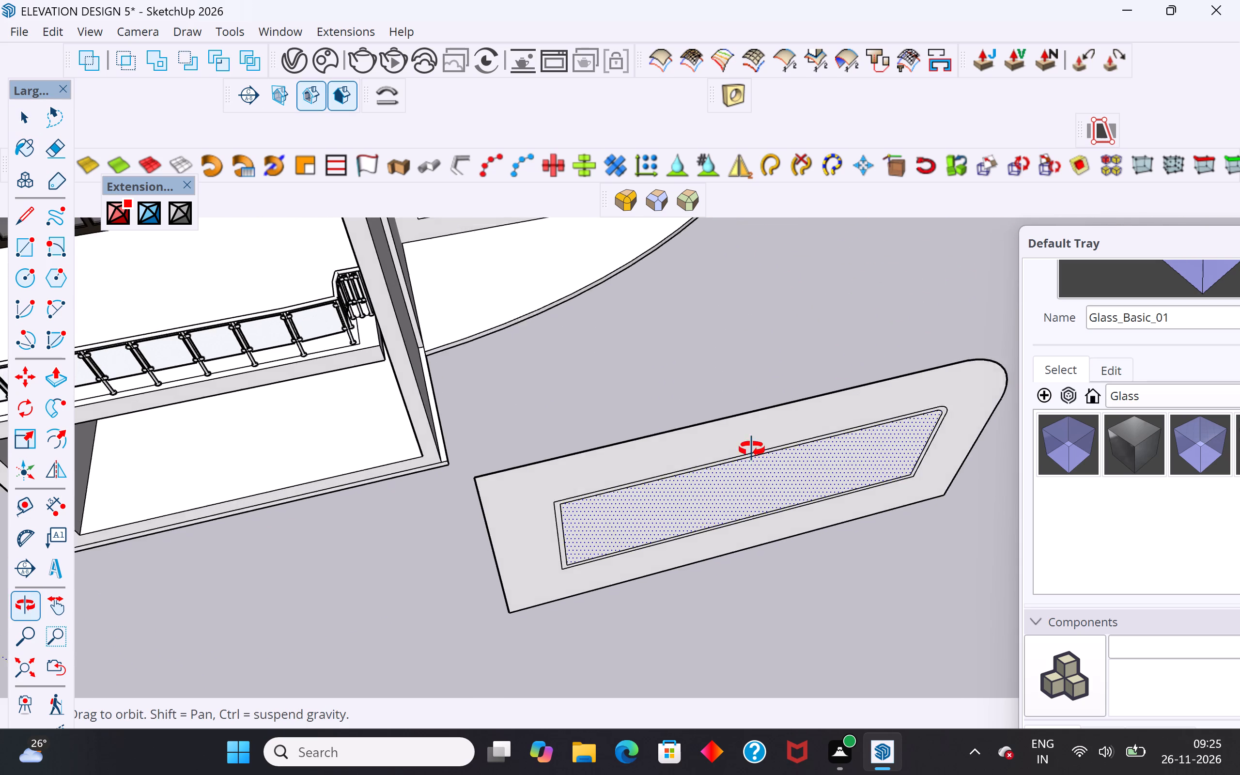
middle_drag(752, 449, 752, 446)
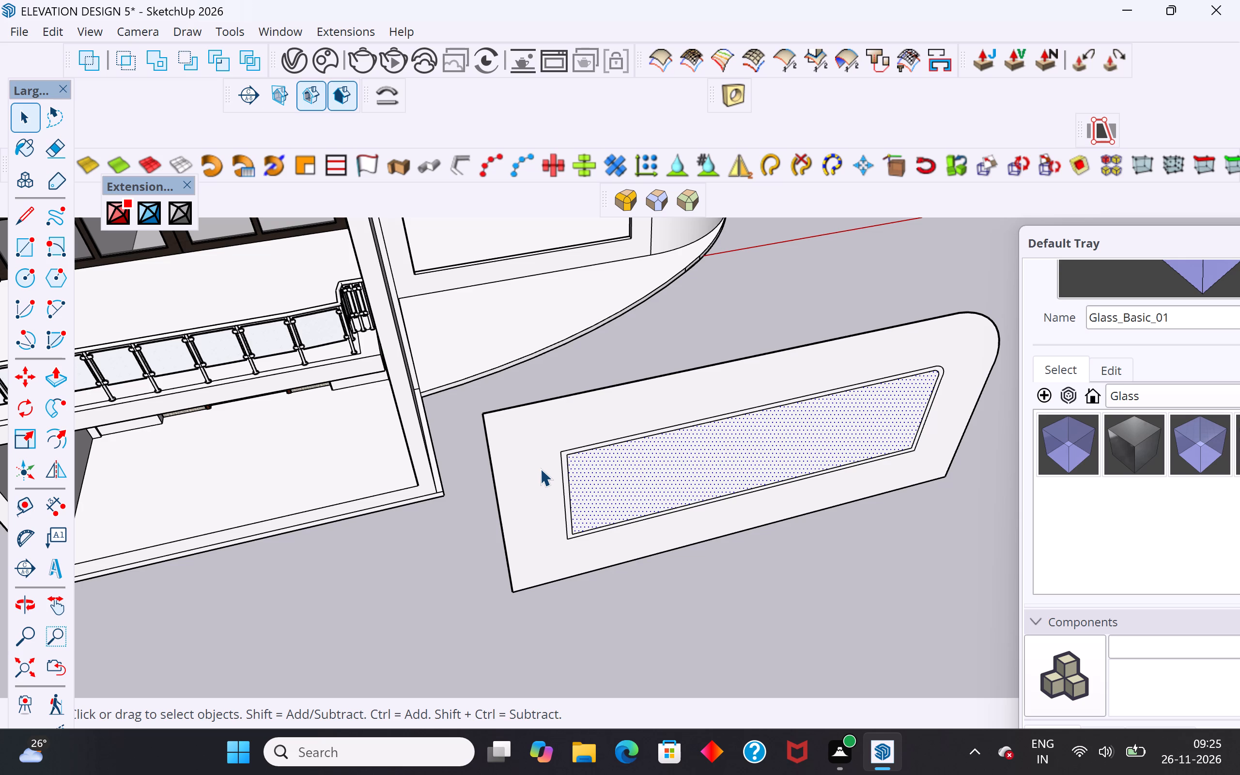
scroll(540, 468, down, 2)
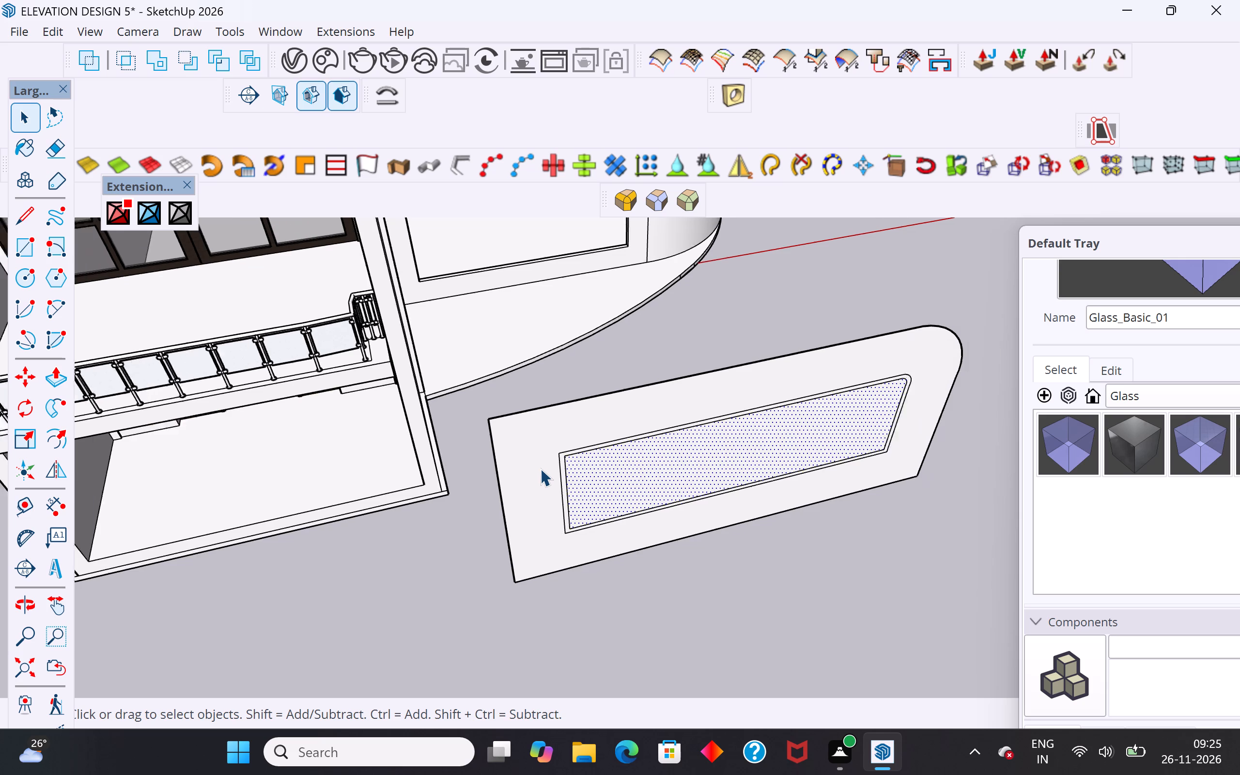
scroll(540, 468, down, 3)
middle_drag(818, 482, 87, 495)
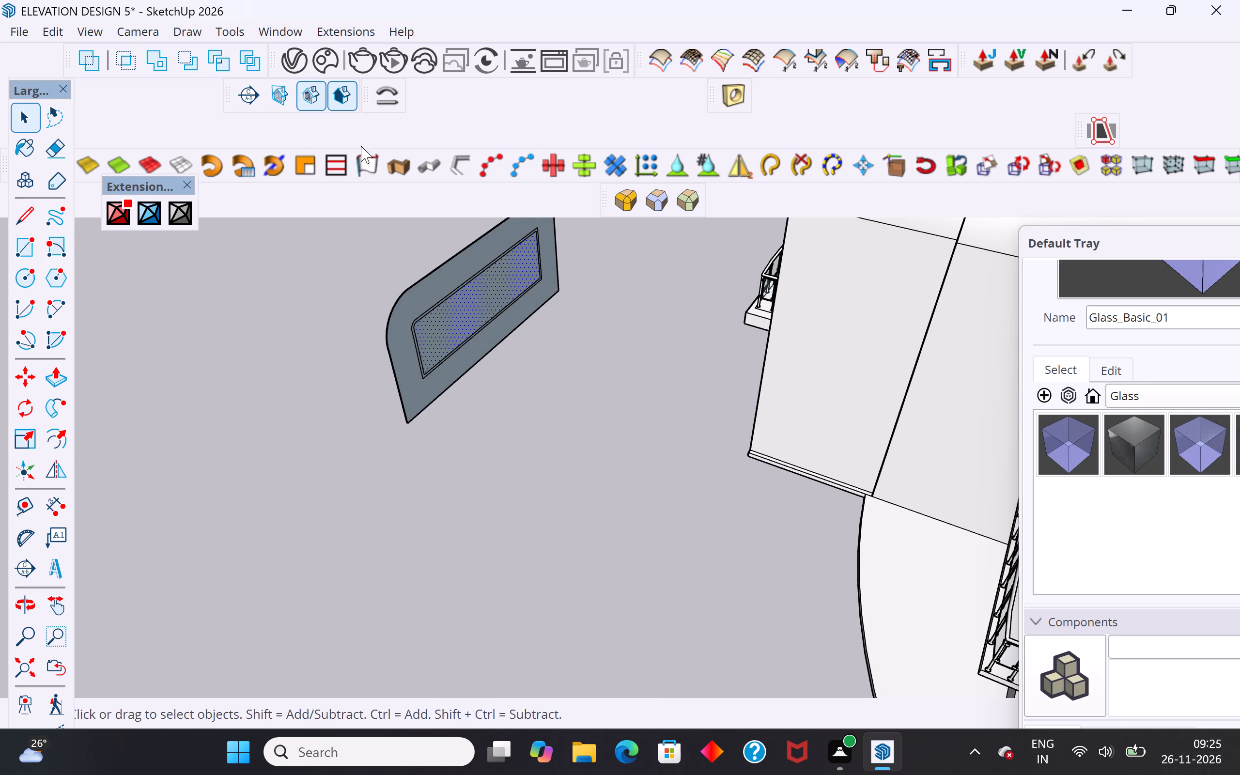
Paint the inner face of the copied panel with the Glass_Basic_01 material.
click(283, 34)
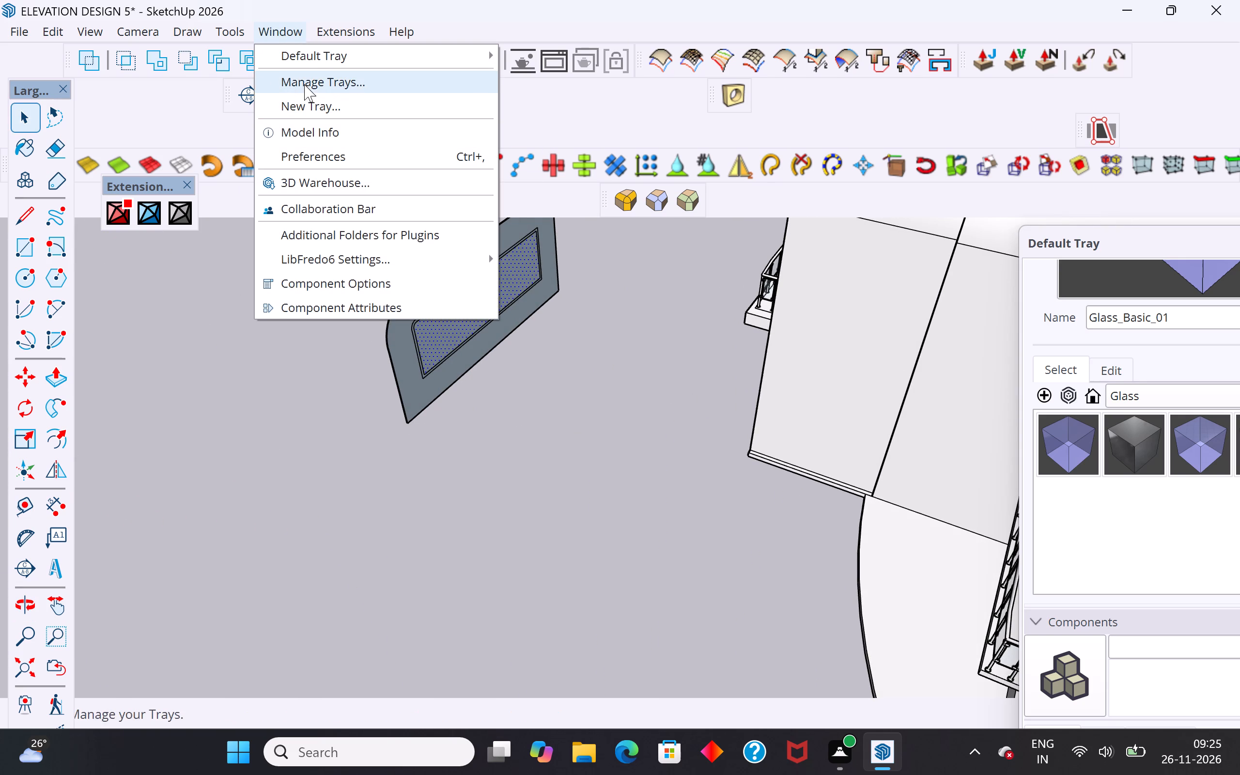
click(311, 60)
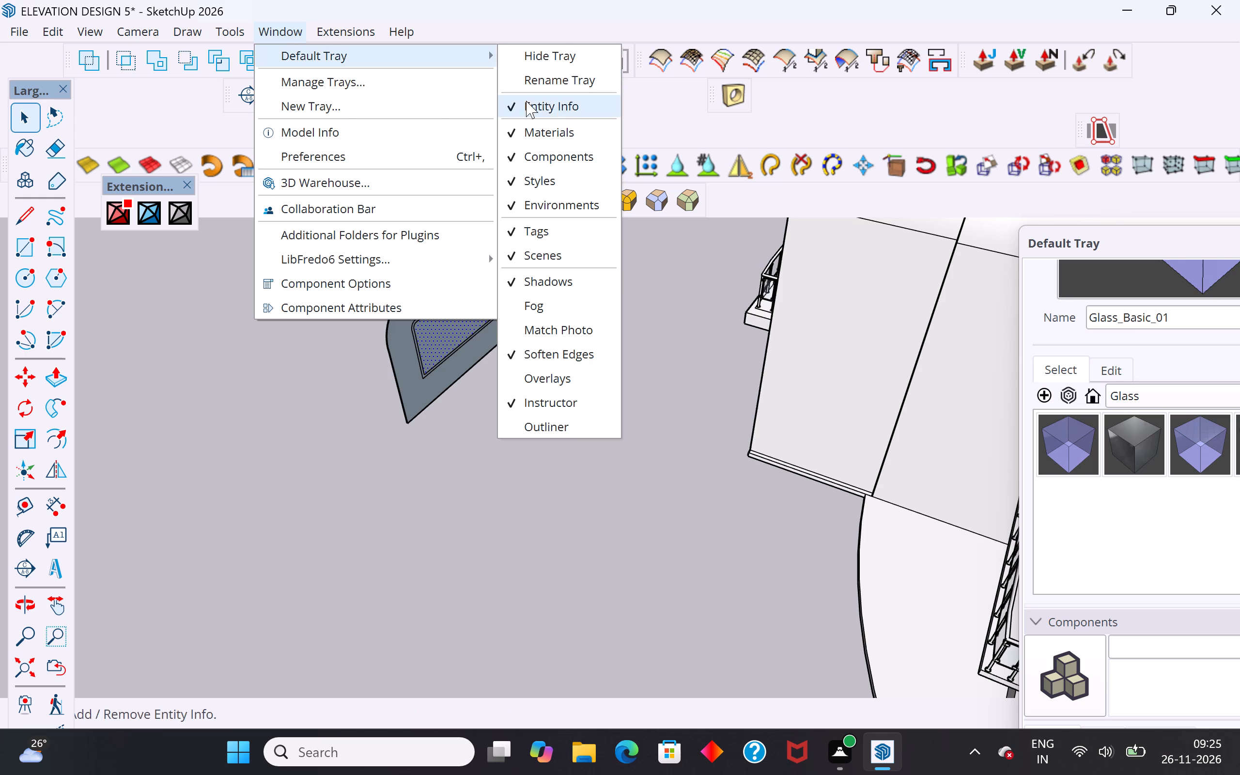
click(416, 431)
drag(1185, 244, 932, 176)
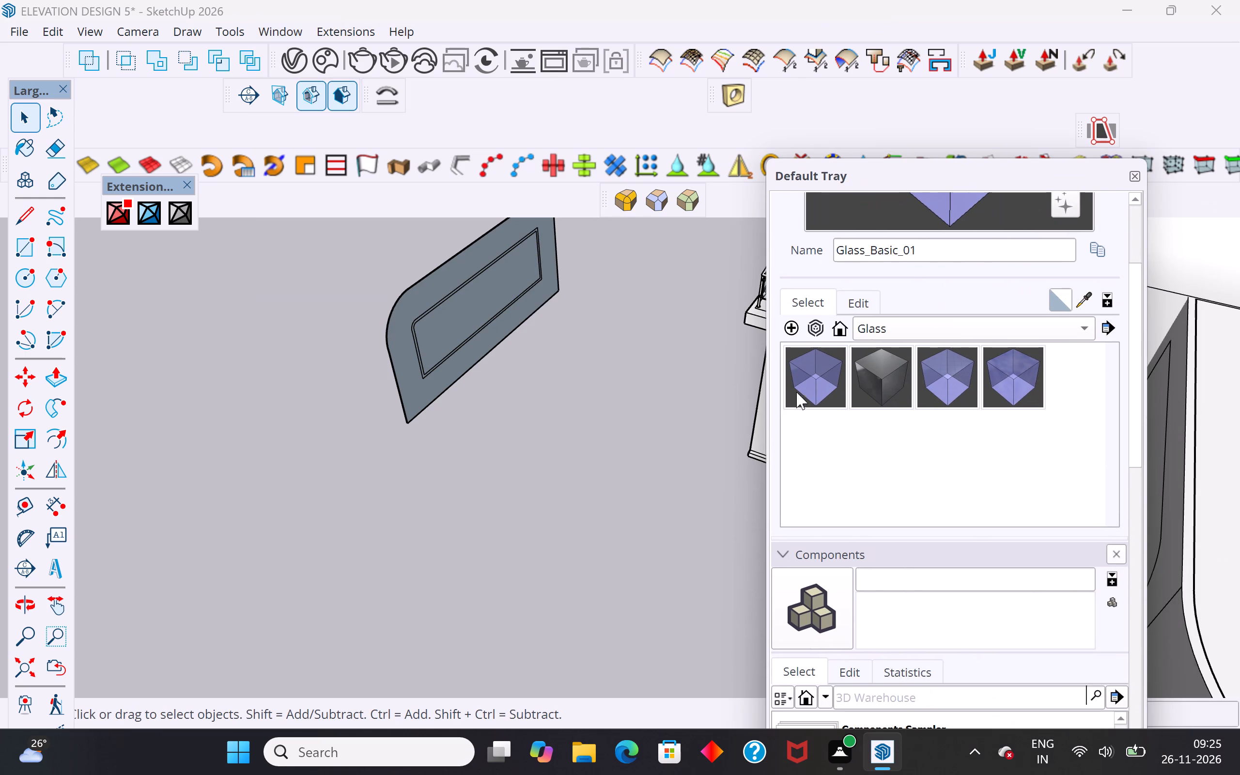
click(816, 379)
middle_drag(387, 458, 868, 433)
scroll(854, 429, down, 1)
scroll(631, 369, up, 2)
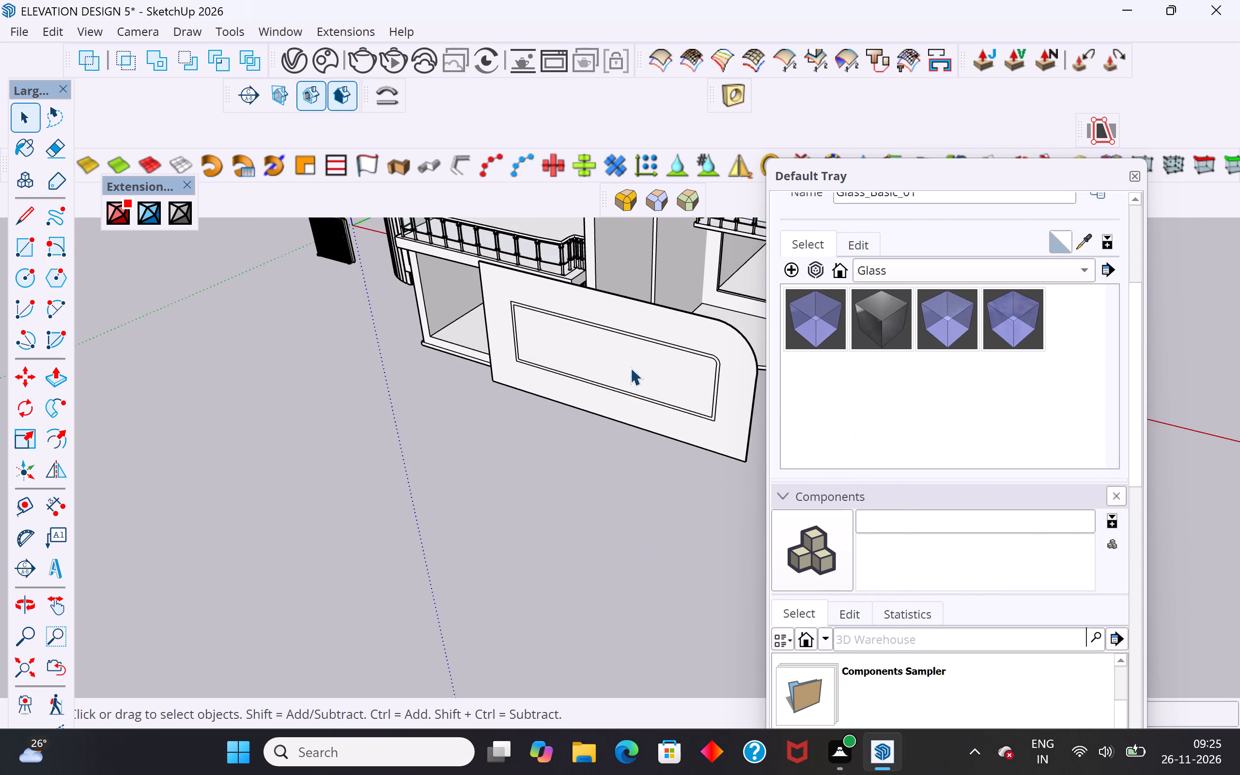
scroll(630, 368, up, 2)
click(822, 329)
click(676, 372)
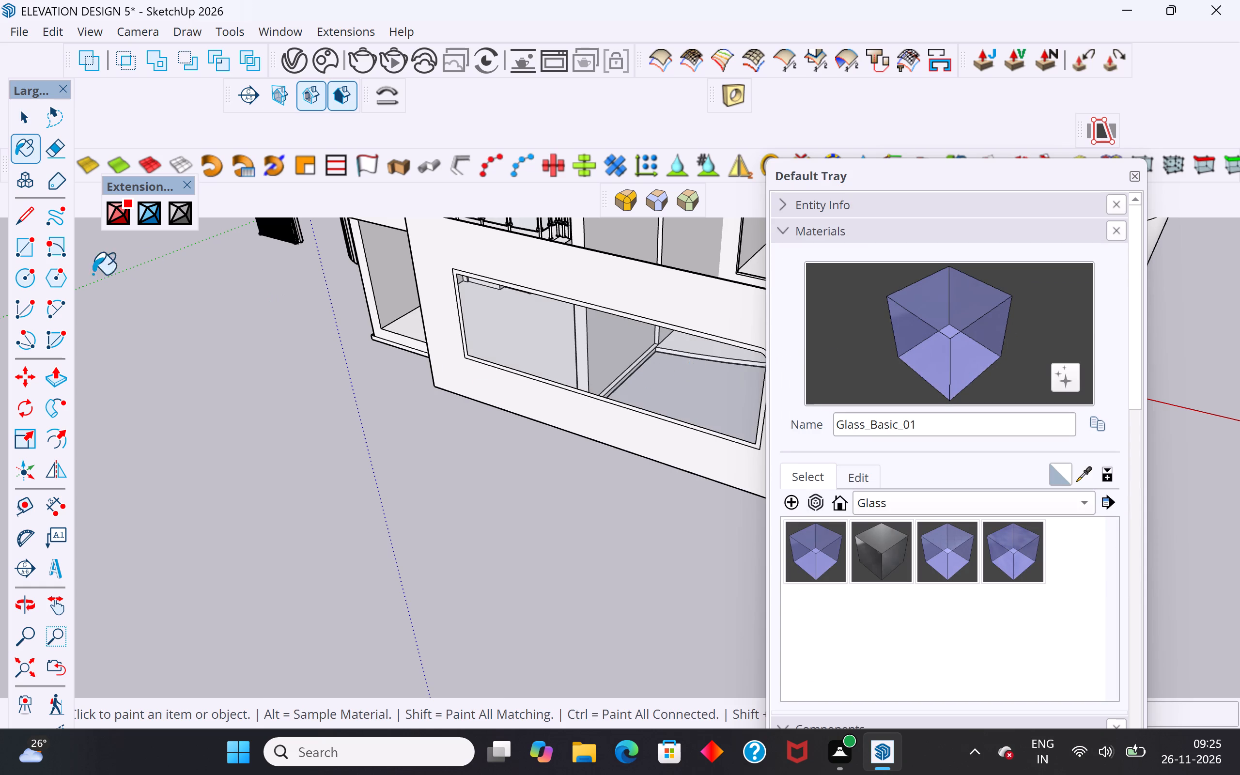
click(28, 109)
click(235, 409)
scroll(346, 530, down, 4)
click(483, 568)
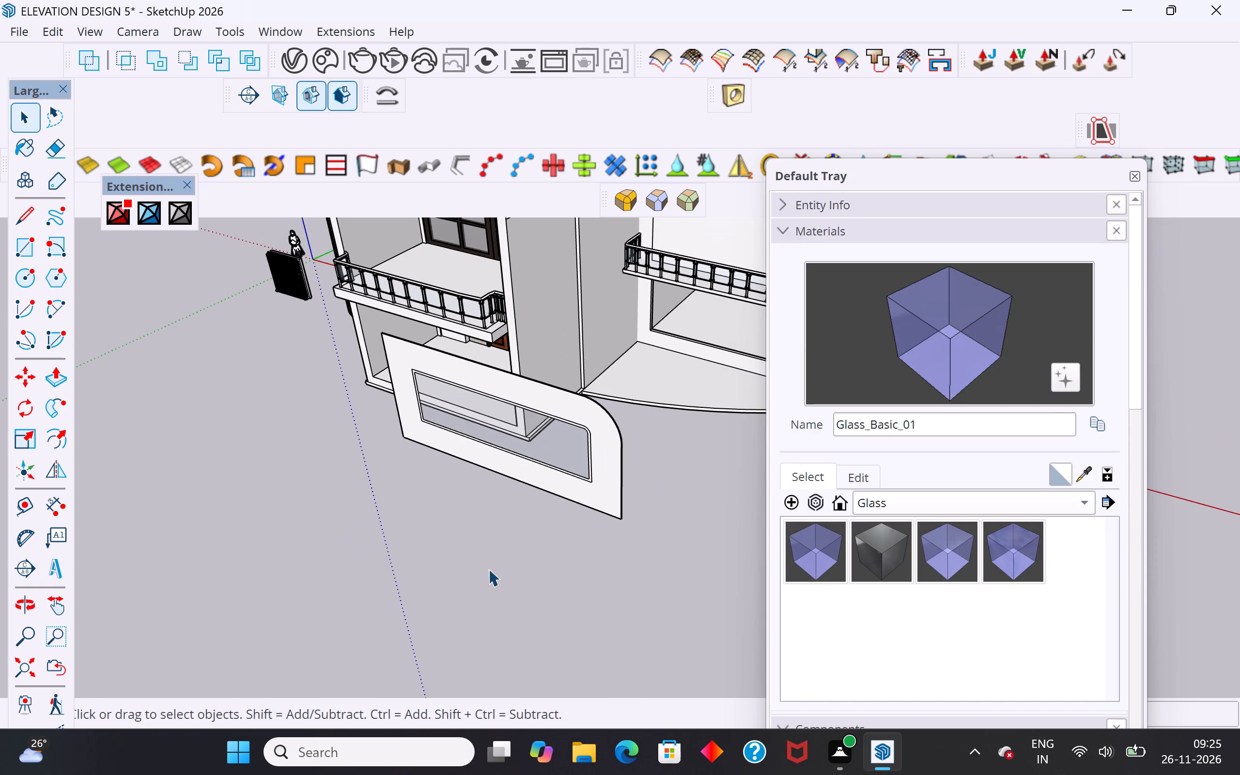
drag(914, 178, 1150, 333)
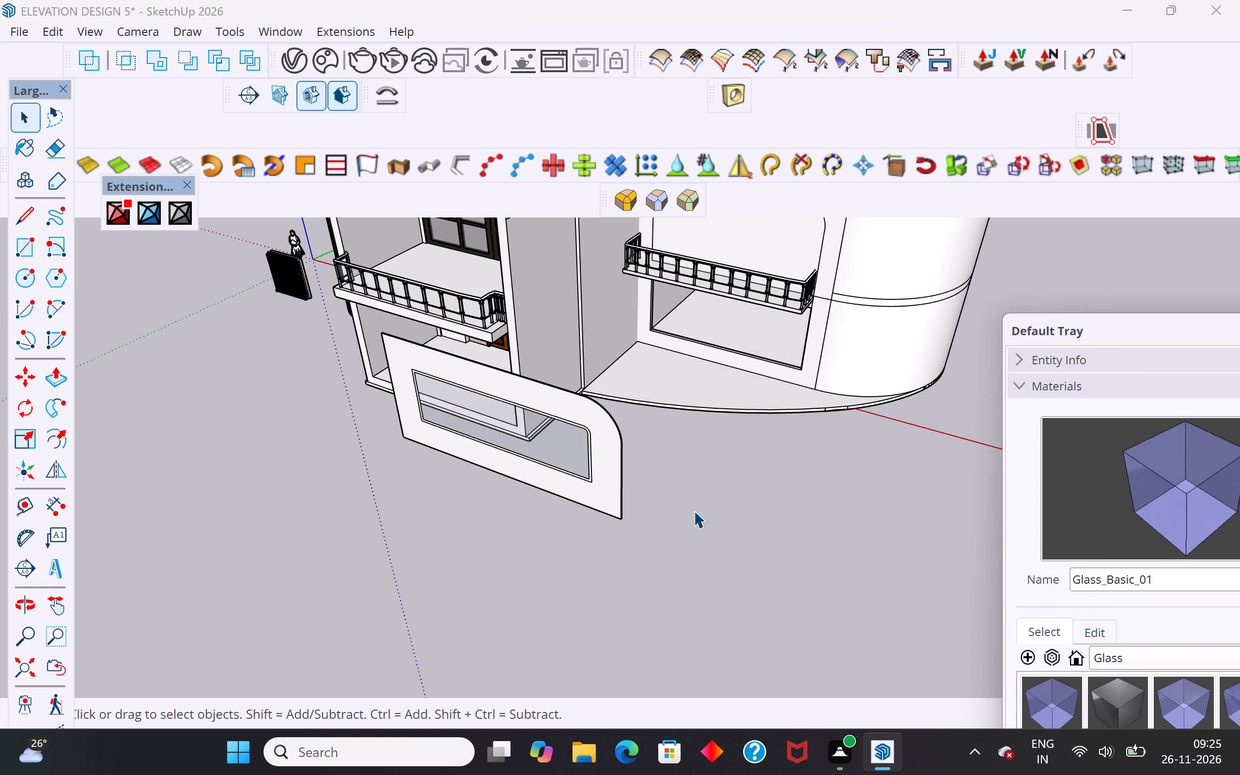
Delete the face filling the upper balcony opening in the side block.
middle_drag(704, 535, 800, 474)
scroll(637, 618, down, 10)
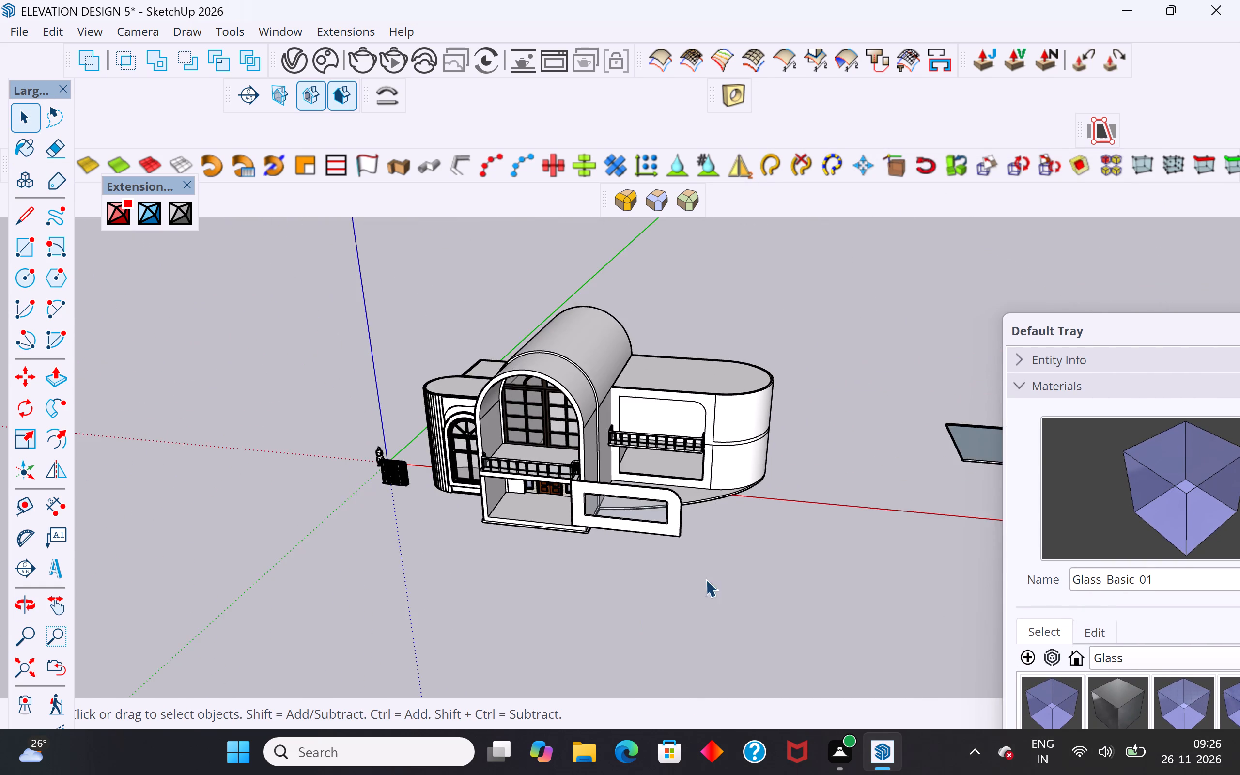
middle_drag(706, 578, 664, 569)
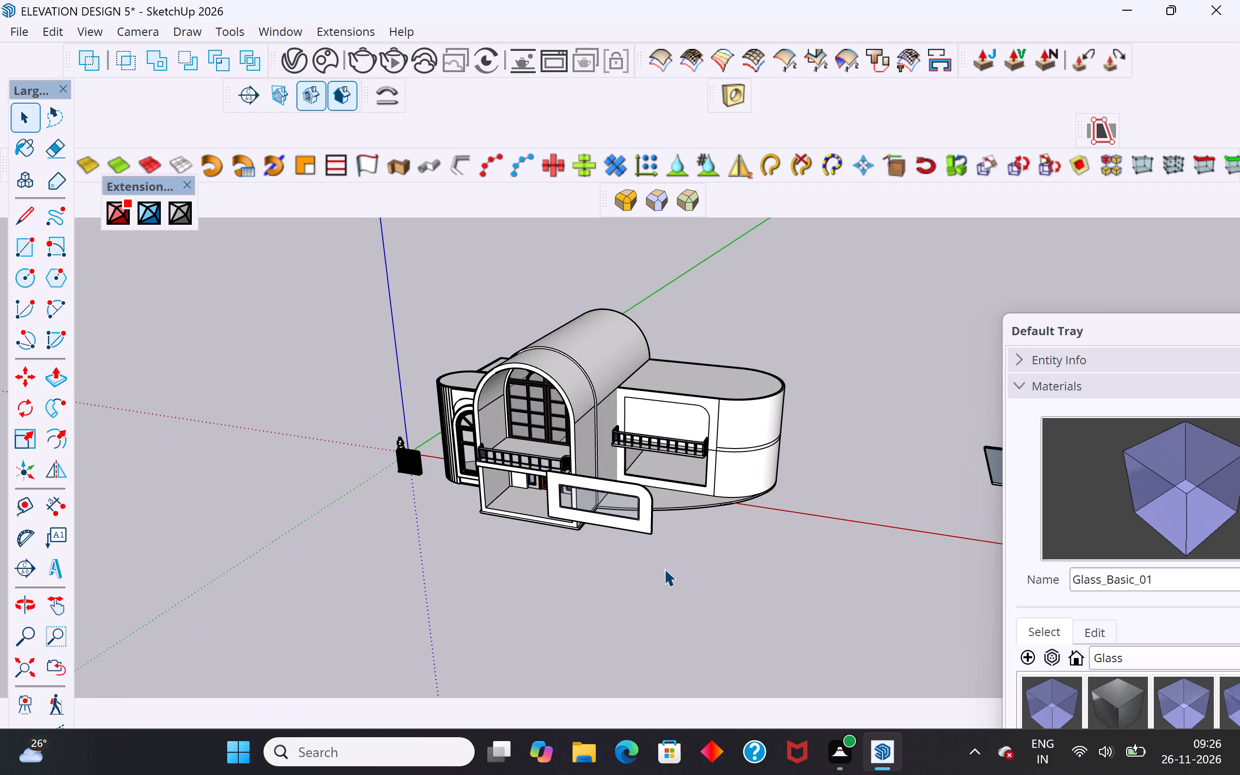
scroll(671, 443, up, 5)
click(680, 410)
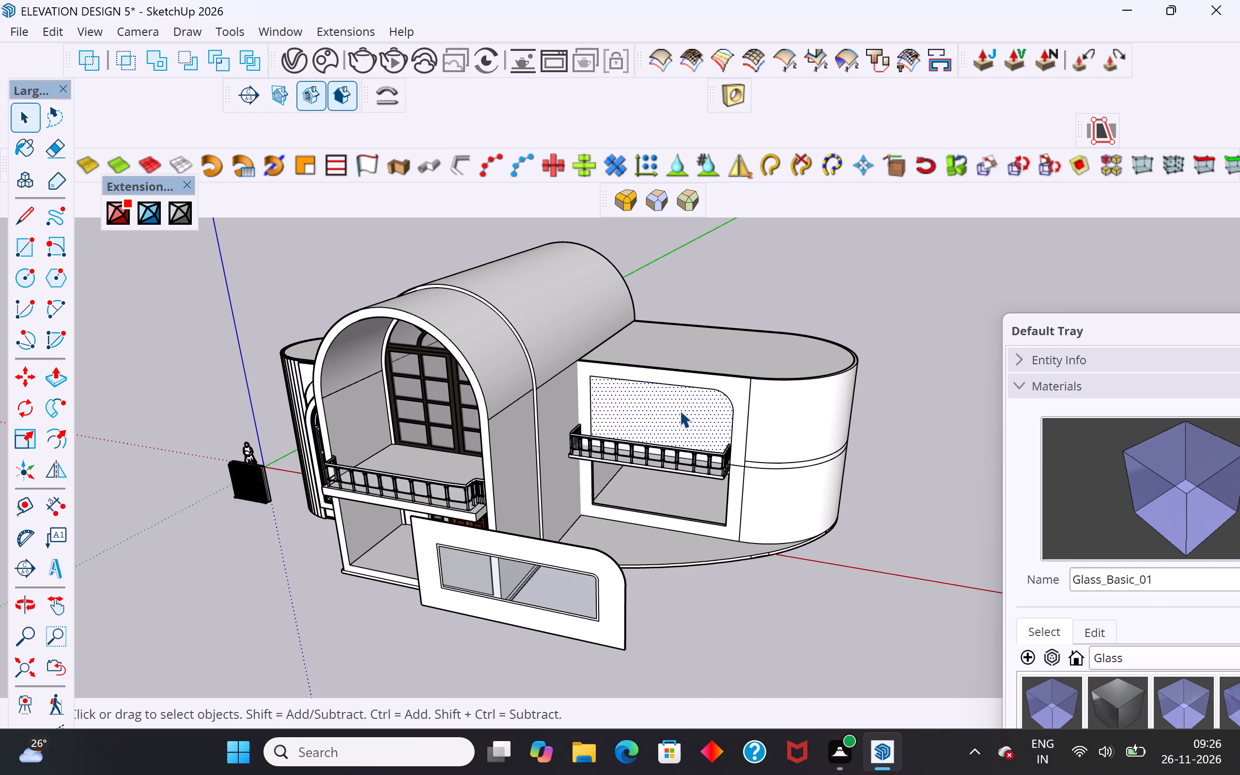
key(Delete)
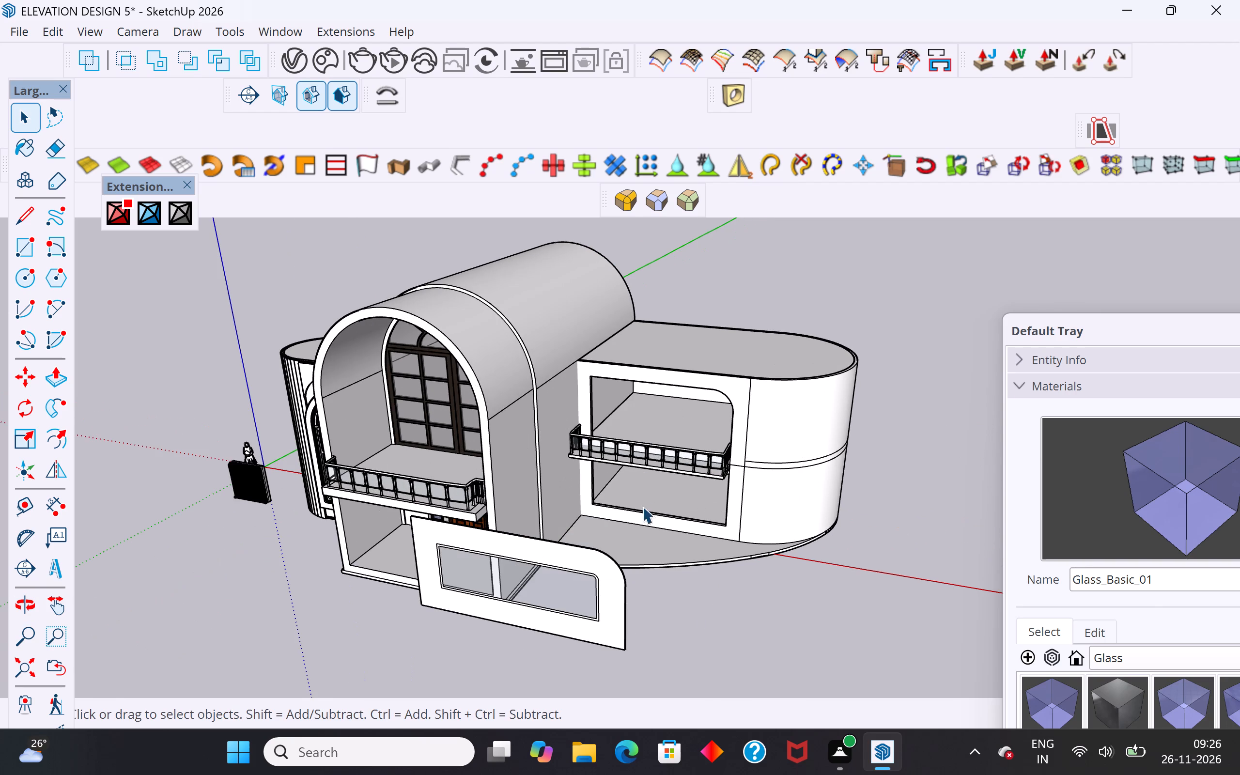
Group the whole copied panel, including its border, frame strip and glass face.
scroll(630, 519, up, 1)
middle_drag(606, 541, 317, 655)
drag(280, 383, 203, 615)
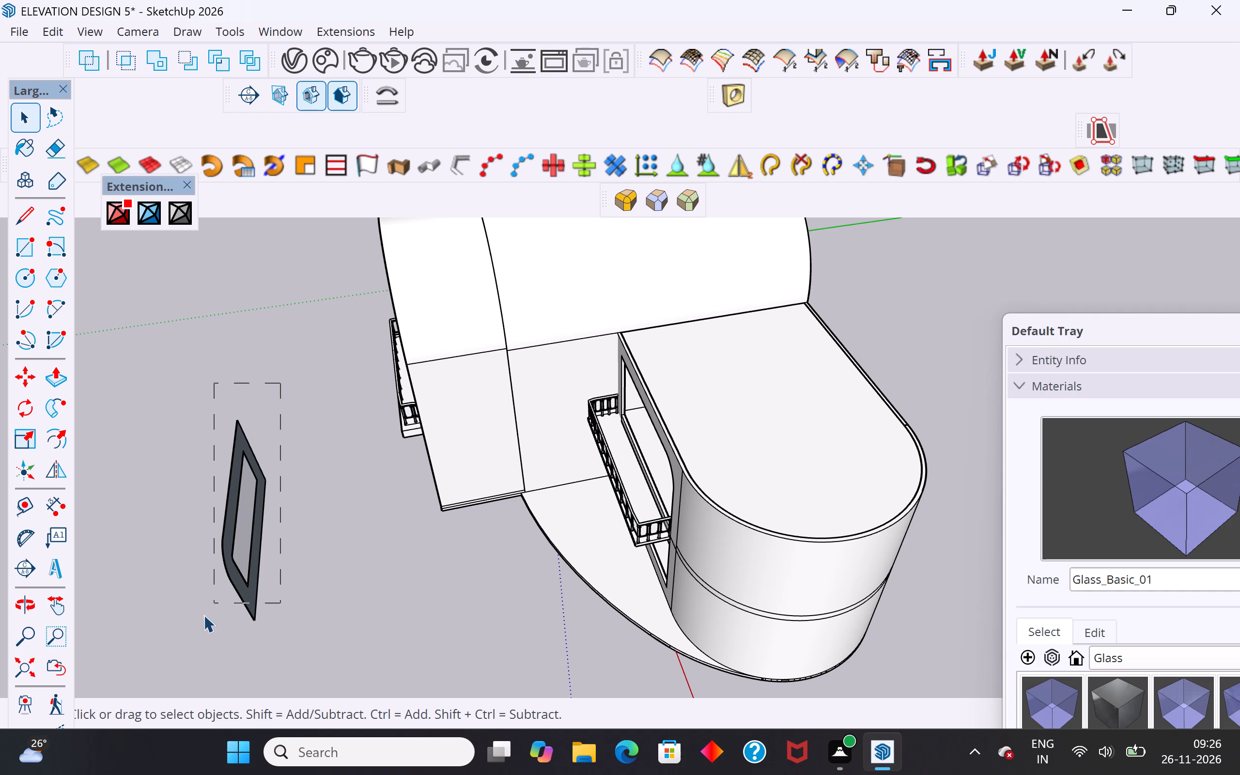
drag(203, 615, 202, 615)
right_click(234, 586)
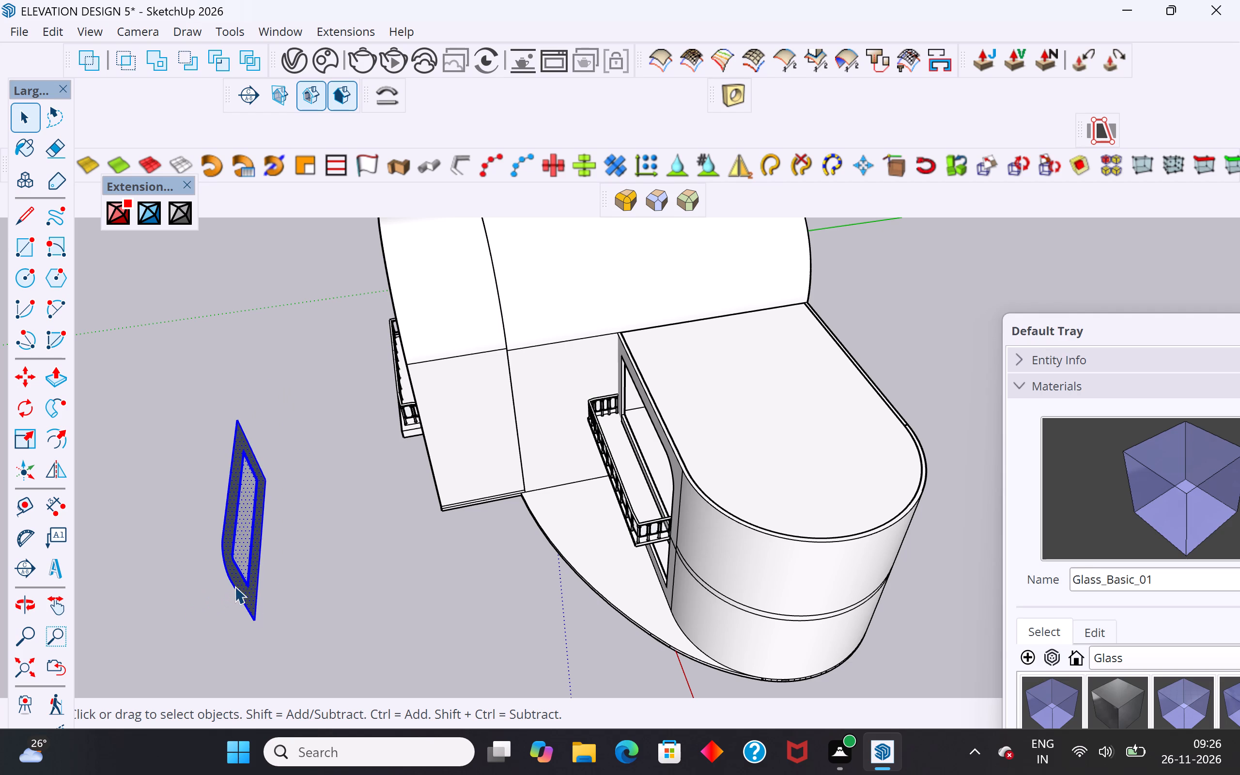
right_click(234, 586)
right_click(244, 521)
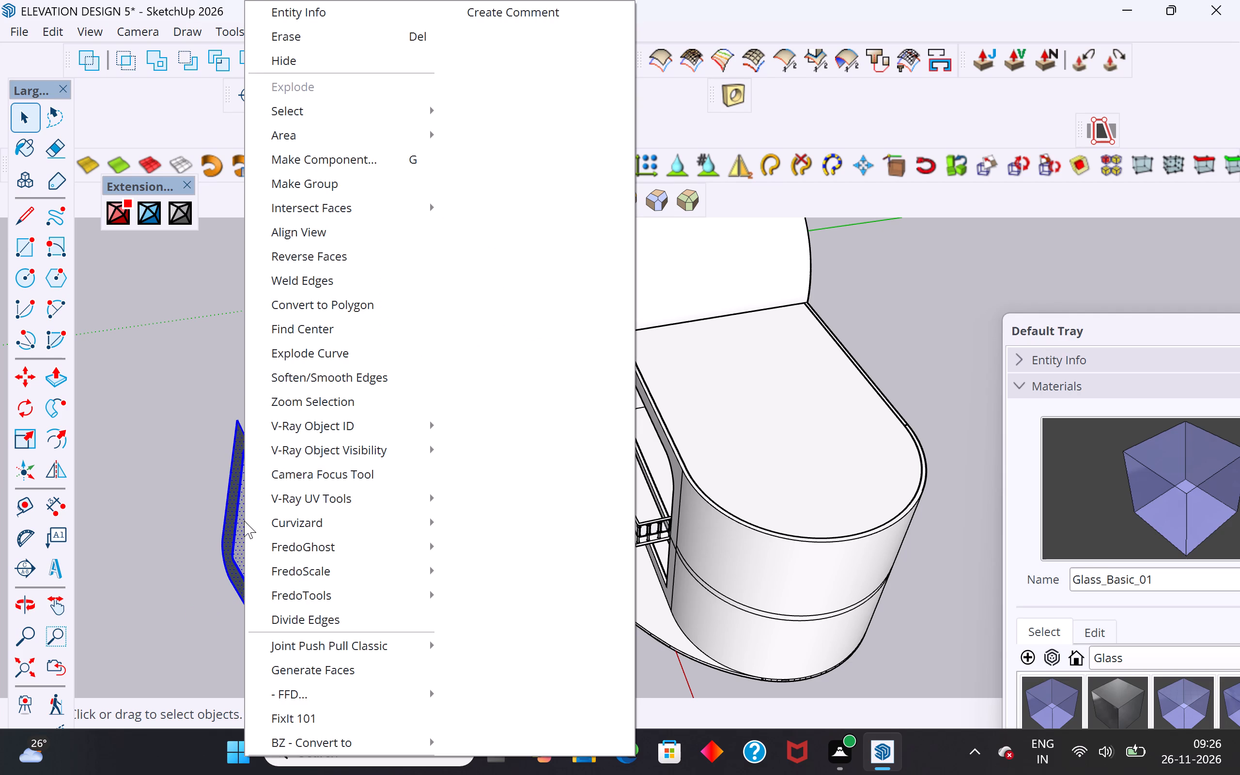
click(325, 188)
click(200, 357)
Inside the panel group, push/pull the wide border face by 1" to give it thickness.
middle_drag(269, 456, 774, 276)
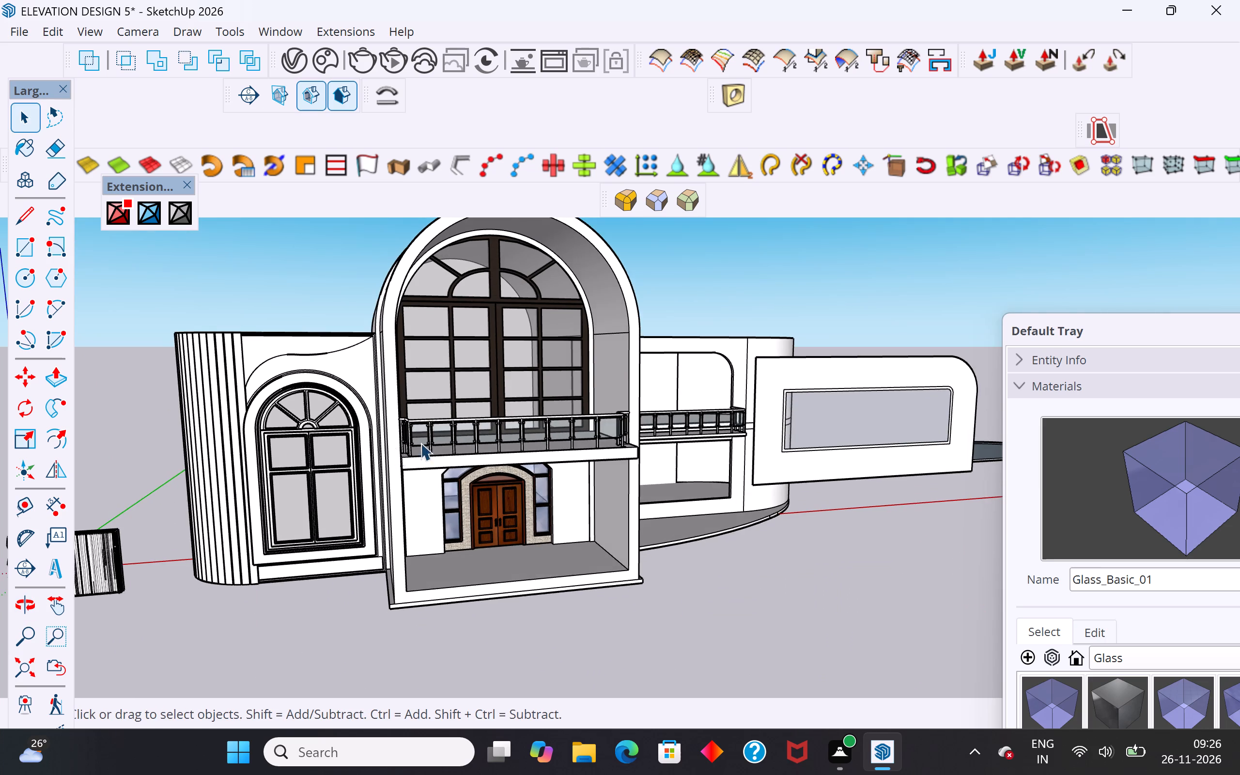
scroll(382, 454, down, 4)
middle_drag(899, 452, 814, 452)
scroll(532, 451, up, 4)
click(538, 468)
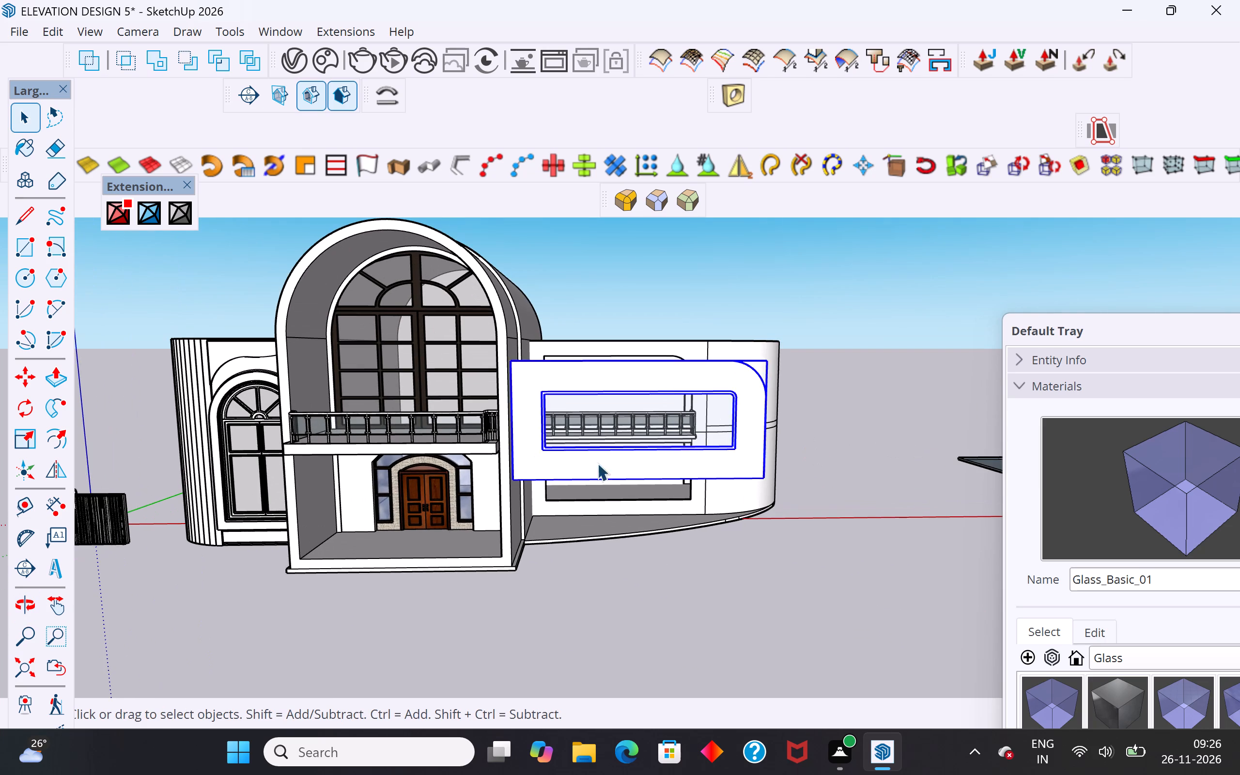
middle_drag(686, 448, 264, 597)
scroll(349, 469, up, 8)
middle_drag(340, 412, 318, 401)
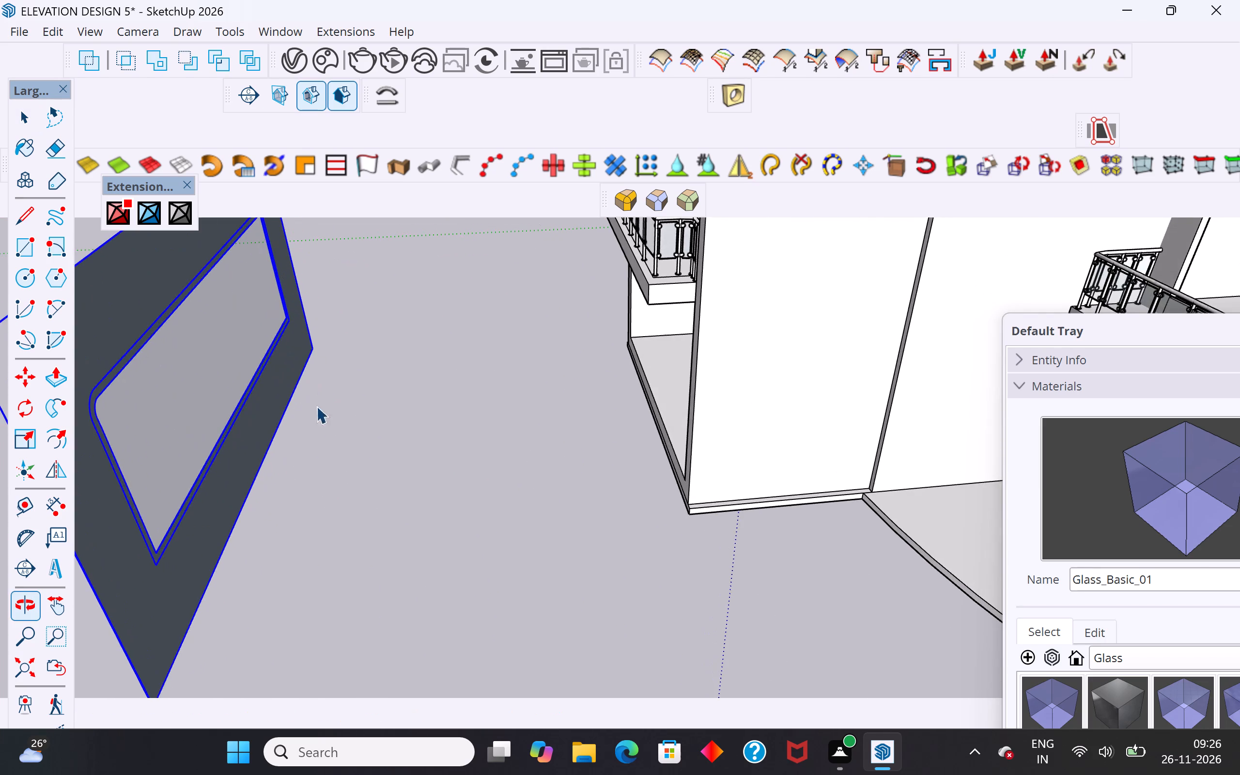
scroll(306, 560, down, 7)
scroll(263, 357, up, 2)
middle_drag(281, 389, 269, 376)
scroll(281, 389, up, 1)
double_click(279, 382)
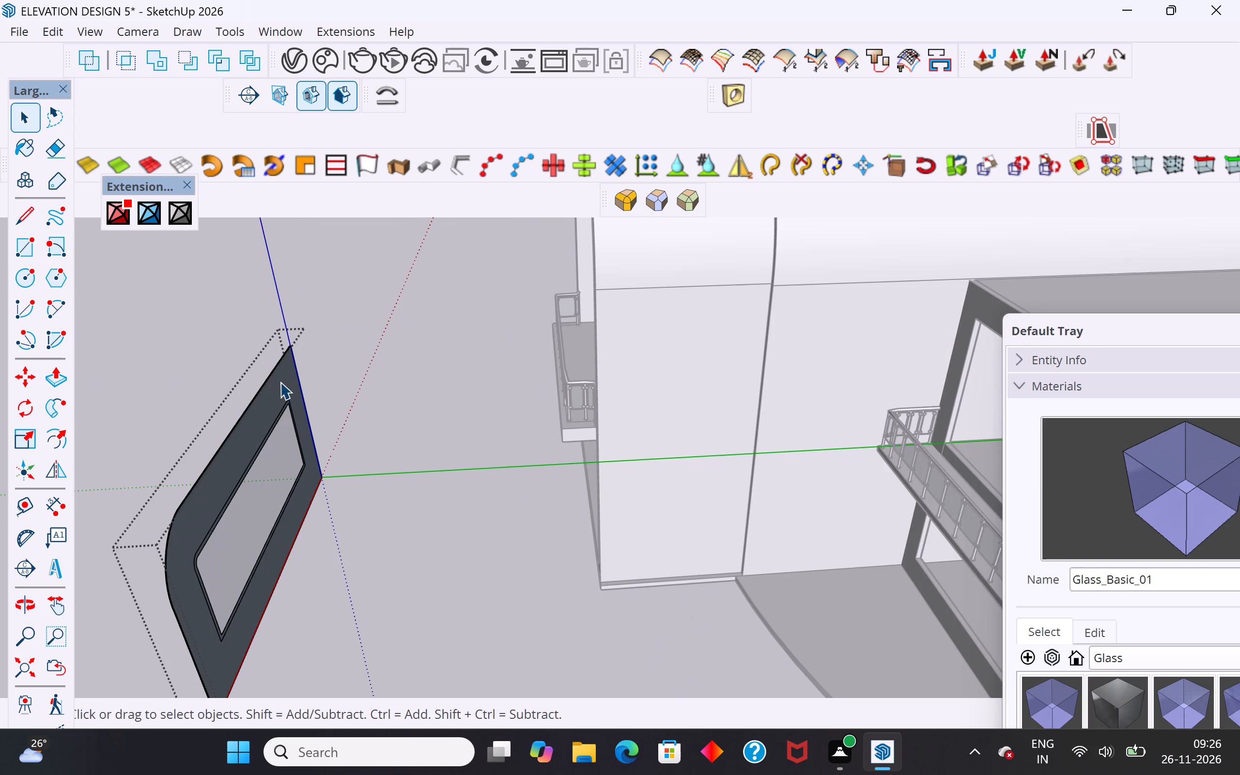
click(289, 389)
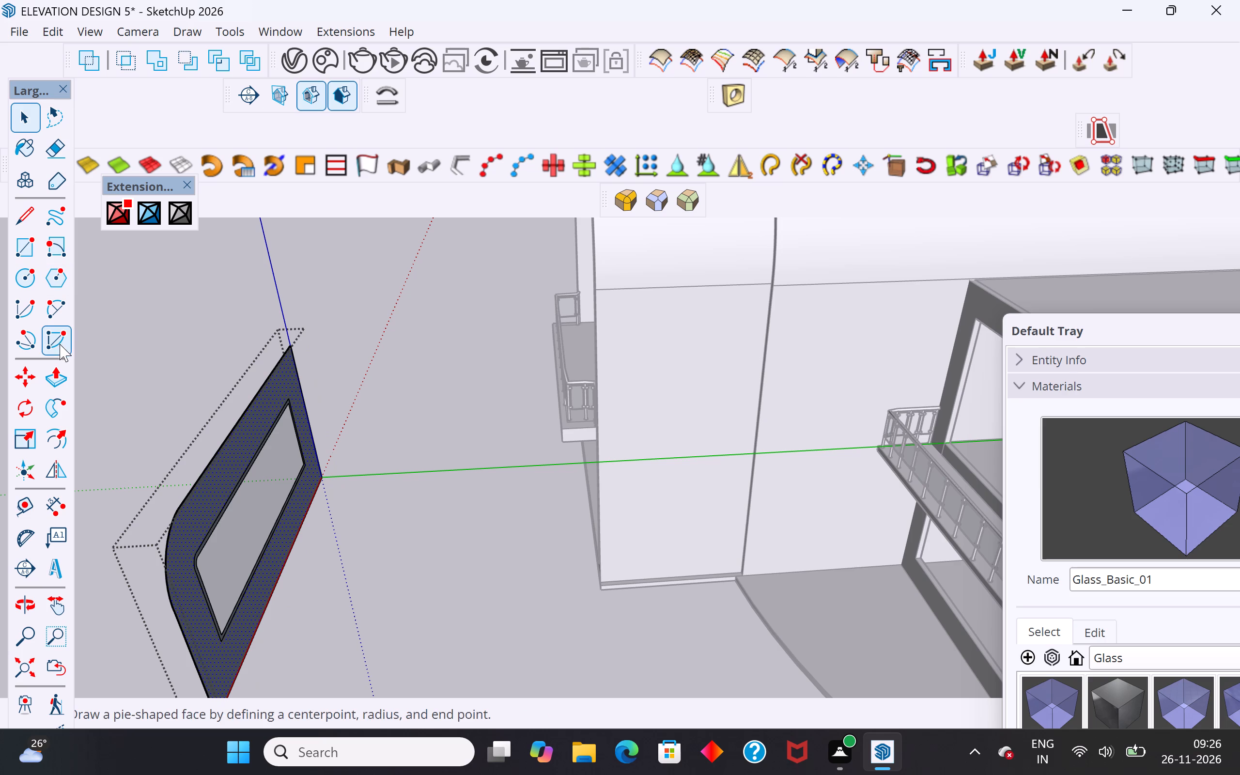
click(62, 378)
scroll(269, 421, up, 9)
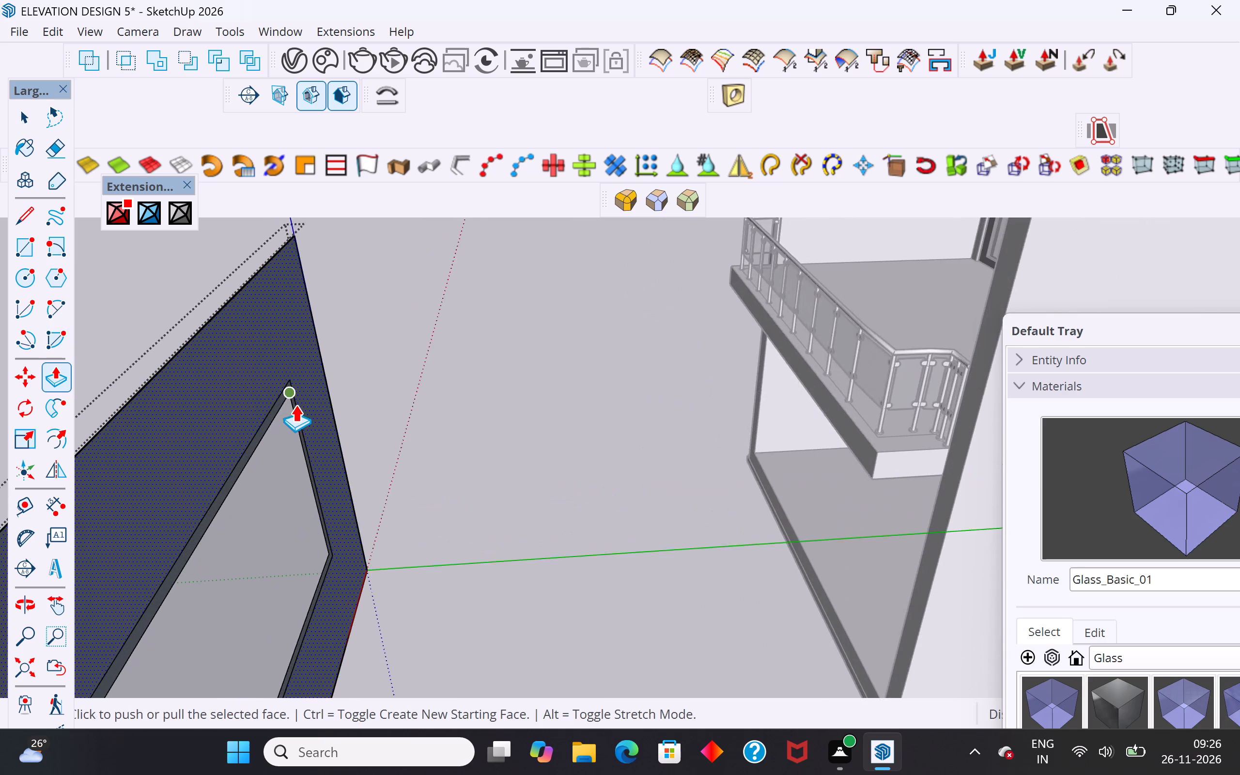
scroll(295, 404, up, 7)
middle_drag(279, 391, 286, 388)
click(293, 364)
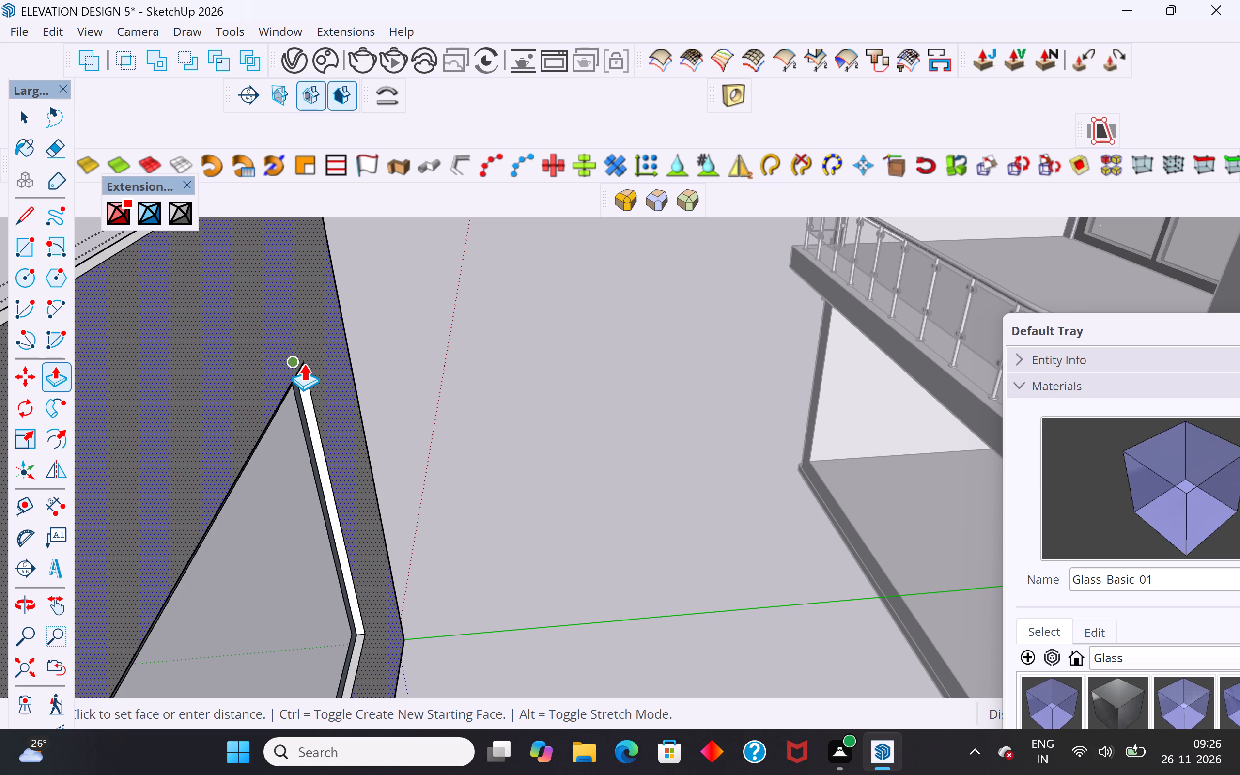
text(1")
key(Return)
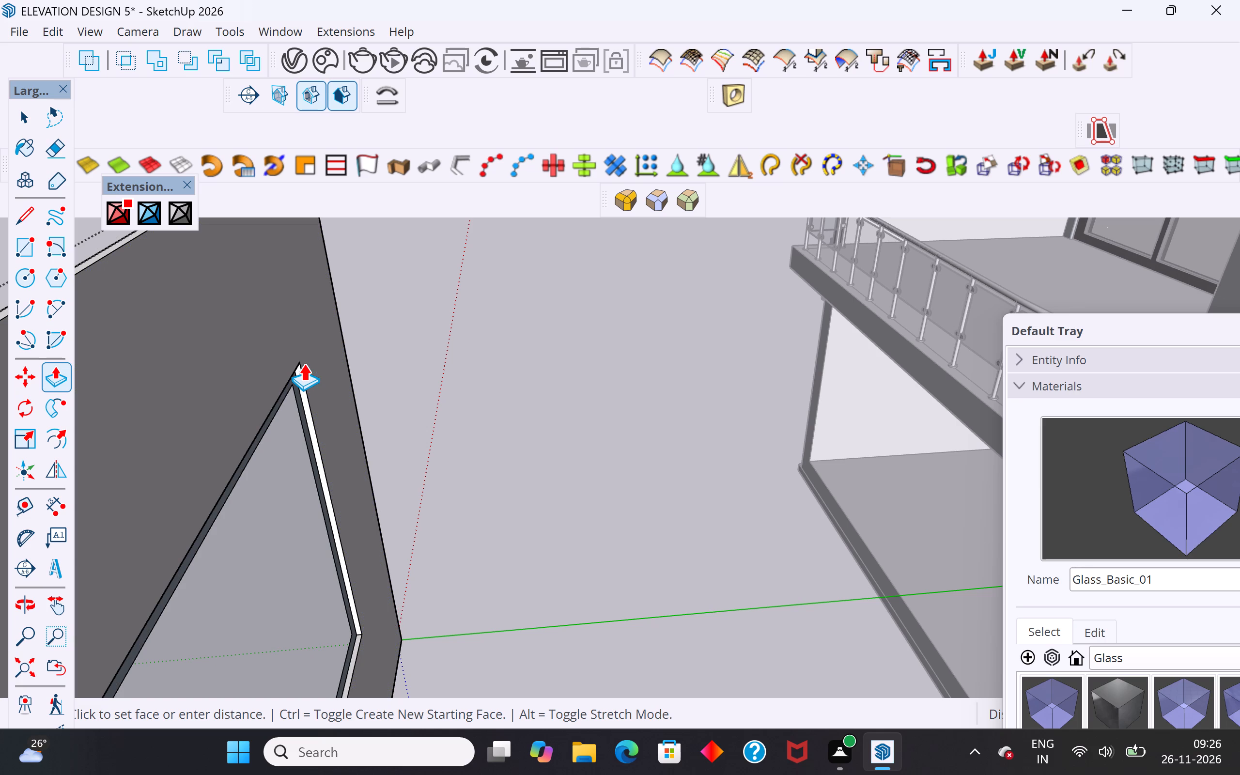
click(21, 127)
click(574, 393)
scroll(575, 378, down, 6)
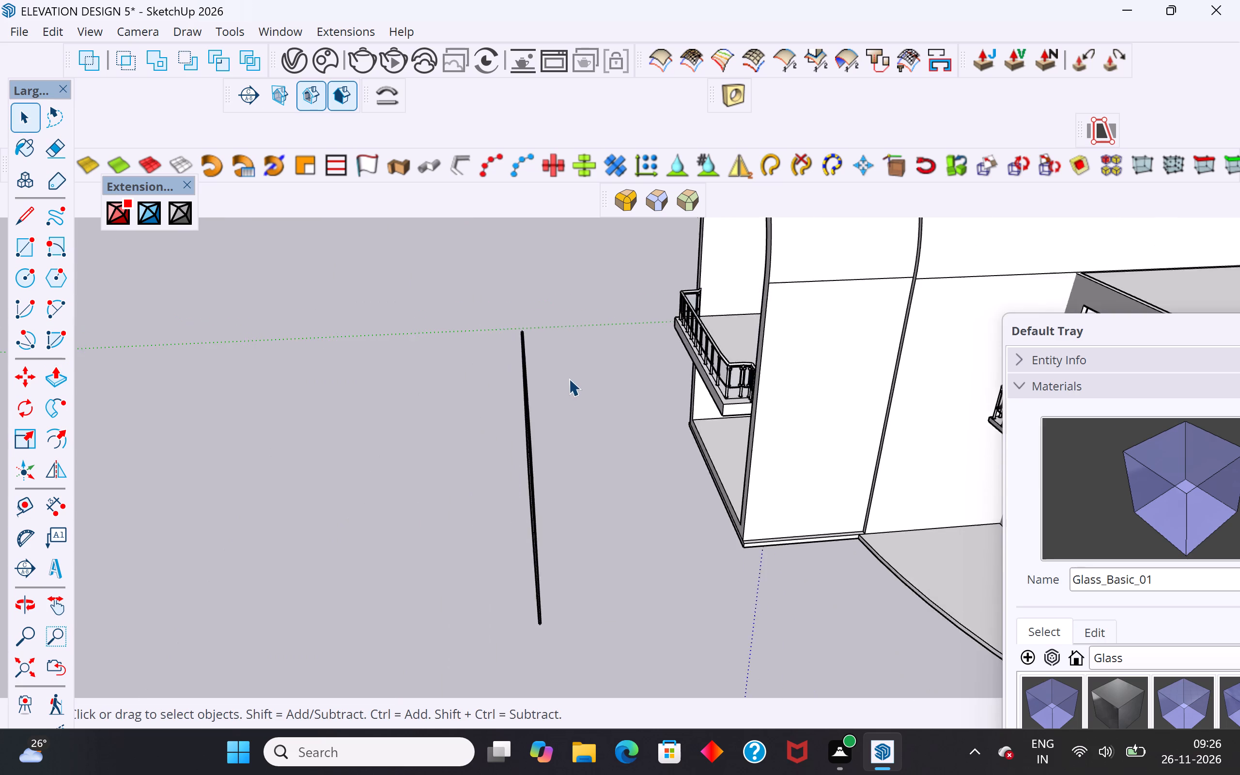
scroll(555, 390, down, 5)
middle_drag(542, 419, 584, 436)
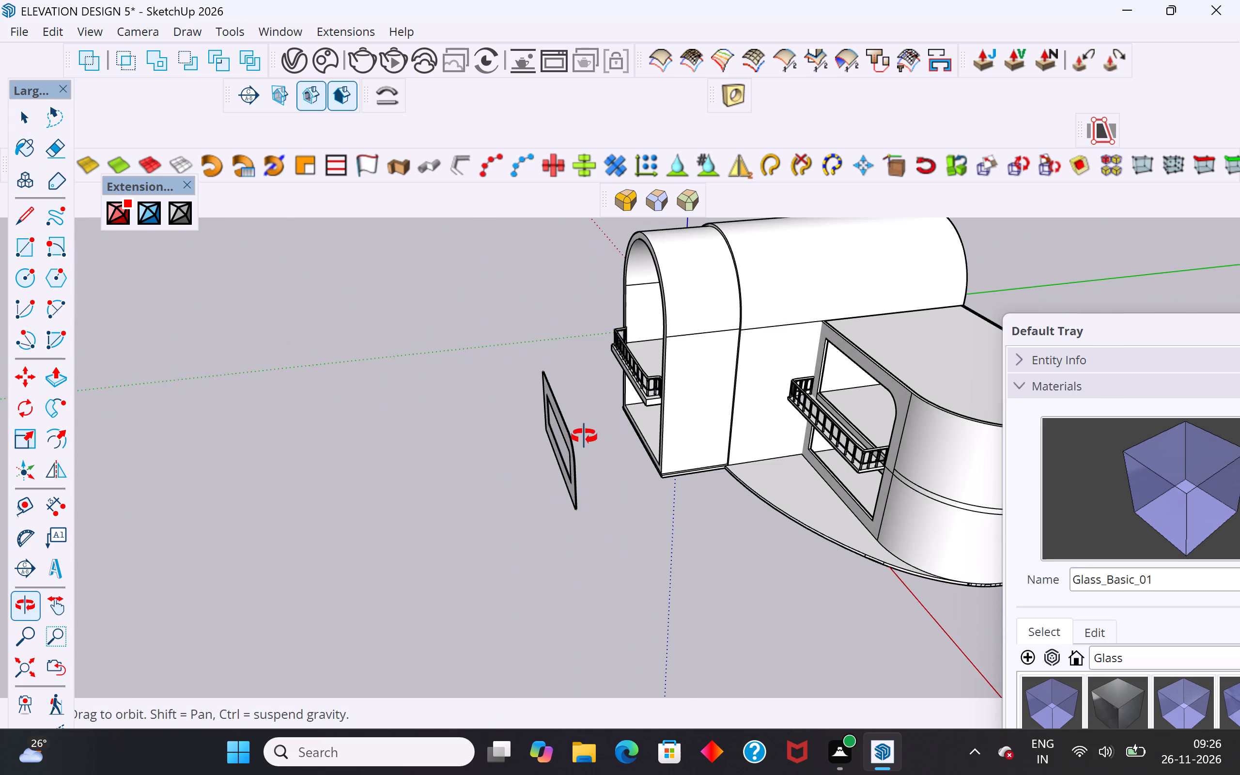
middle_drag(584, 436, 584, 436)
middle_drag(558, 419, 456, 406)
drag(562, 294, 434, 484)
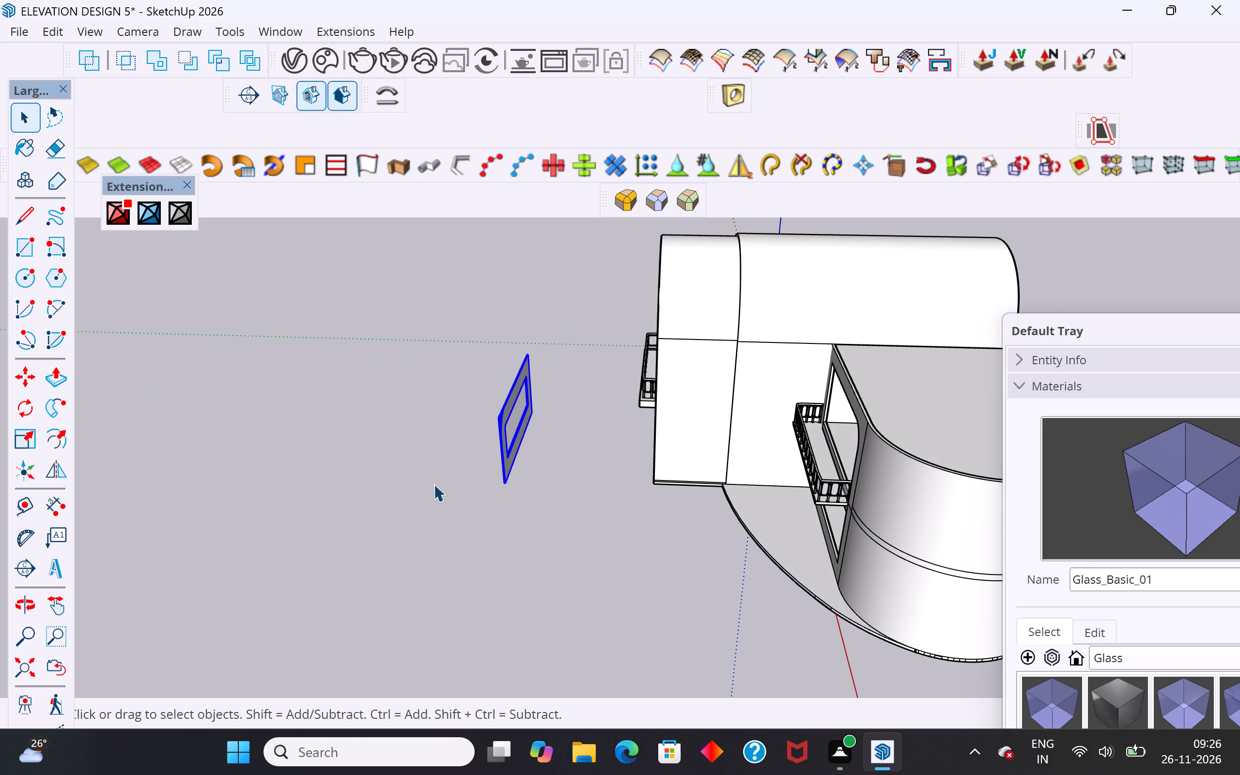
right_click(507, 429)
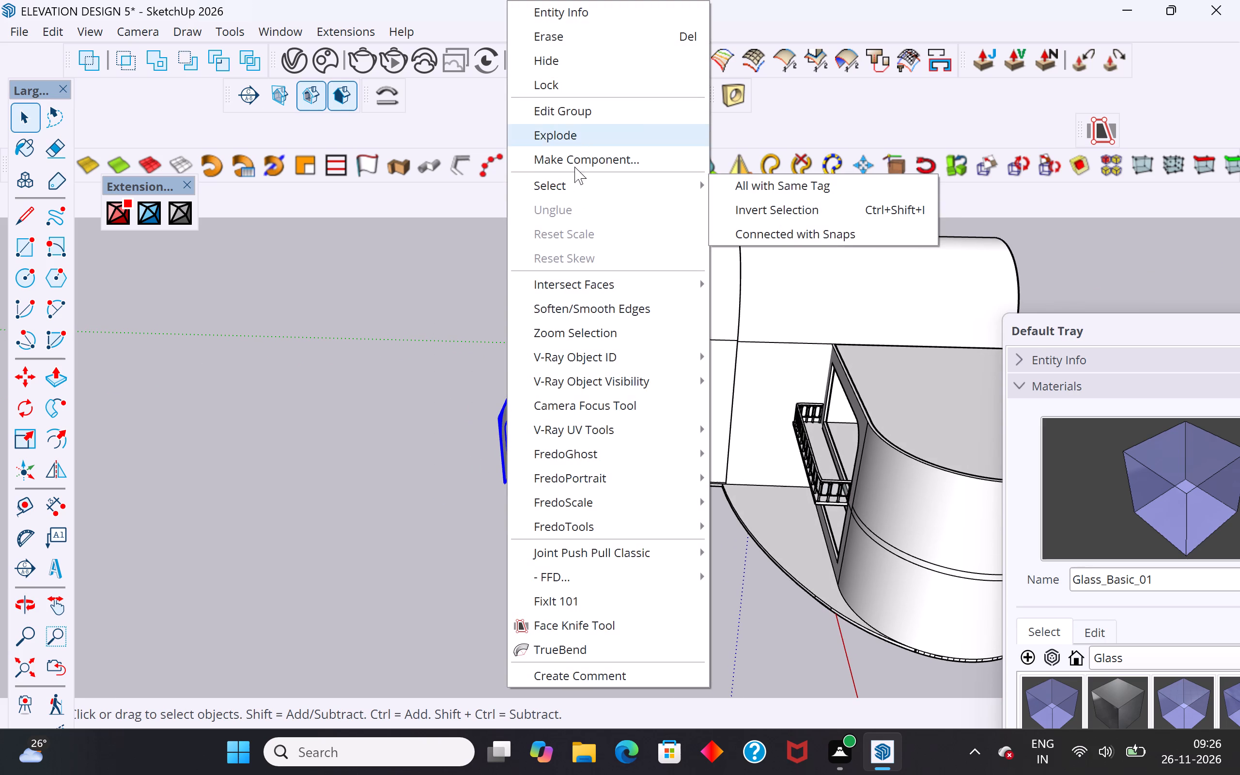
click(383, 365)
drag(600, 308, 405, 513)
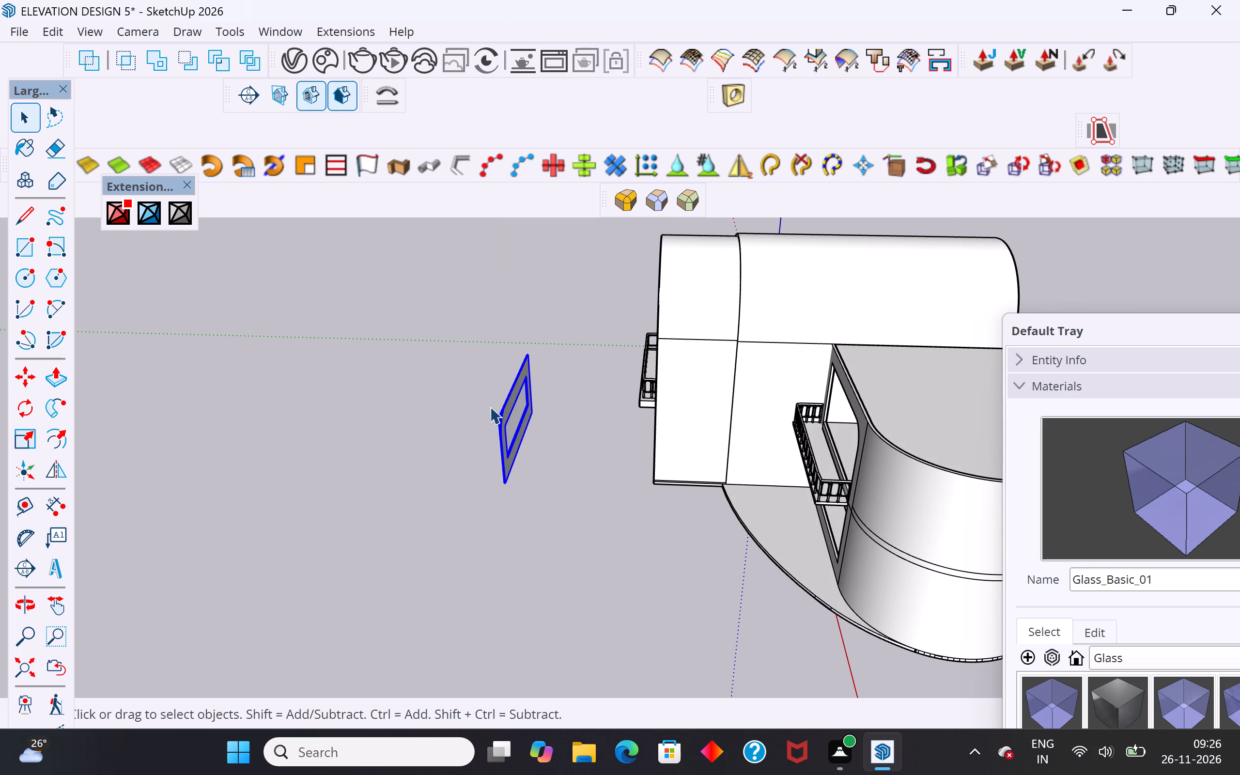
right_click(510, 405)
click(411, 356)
Move the window panel group by its lower corner onto the matching corner of the side block's upper balcony opening.
middle_drag(475, 553, 859, 476)
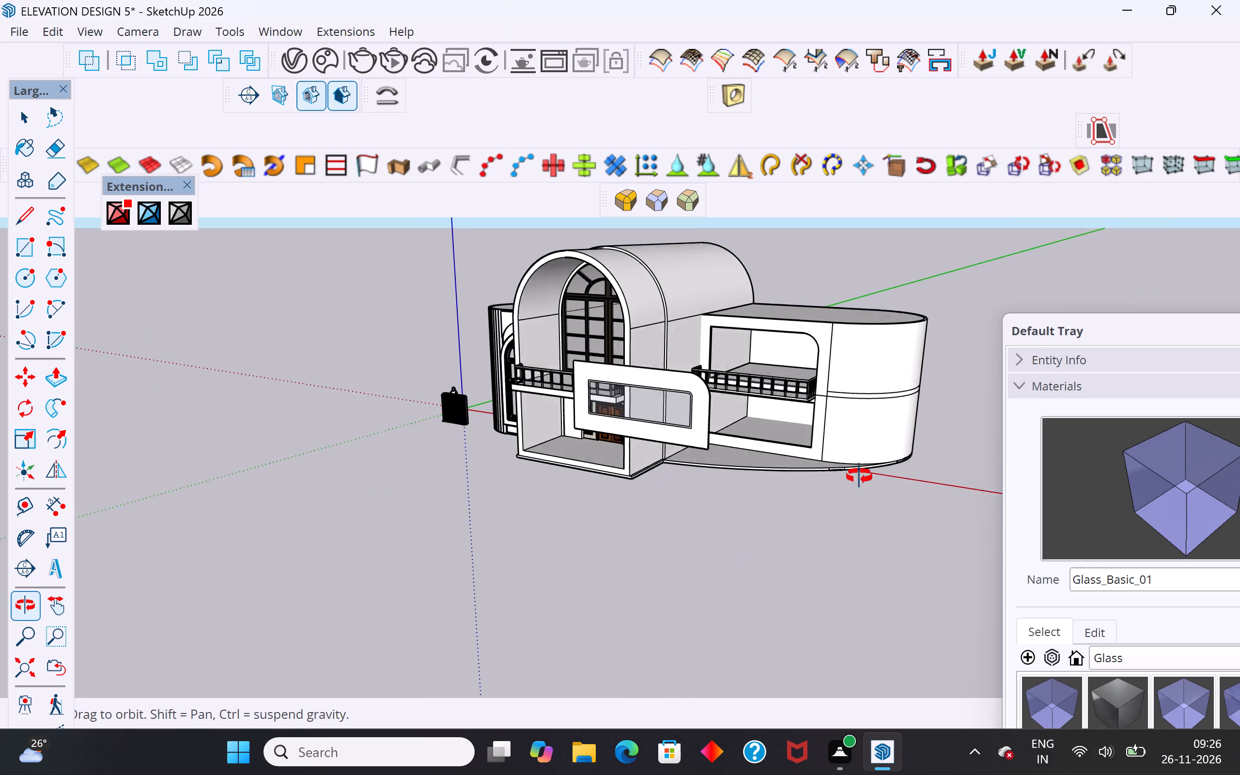
middle_drag(859, 476, 873, 470)
click(649, 384)
middle_drag(655, 412, 799, 450)
scroll(799, 450, up, 4)
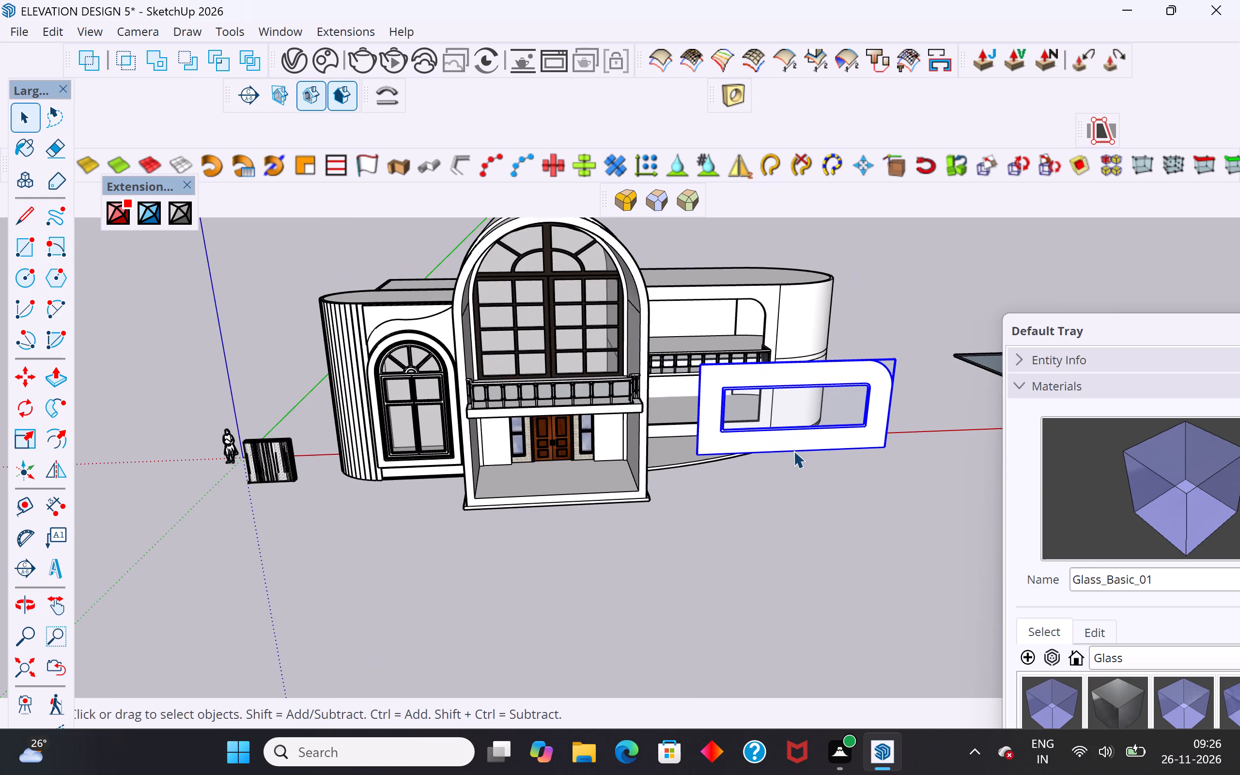
scroll(701, 442, up, 11)
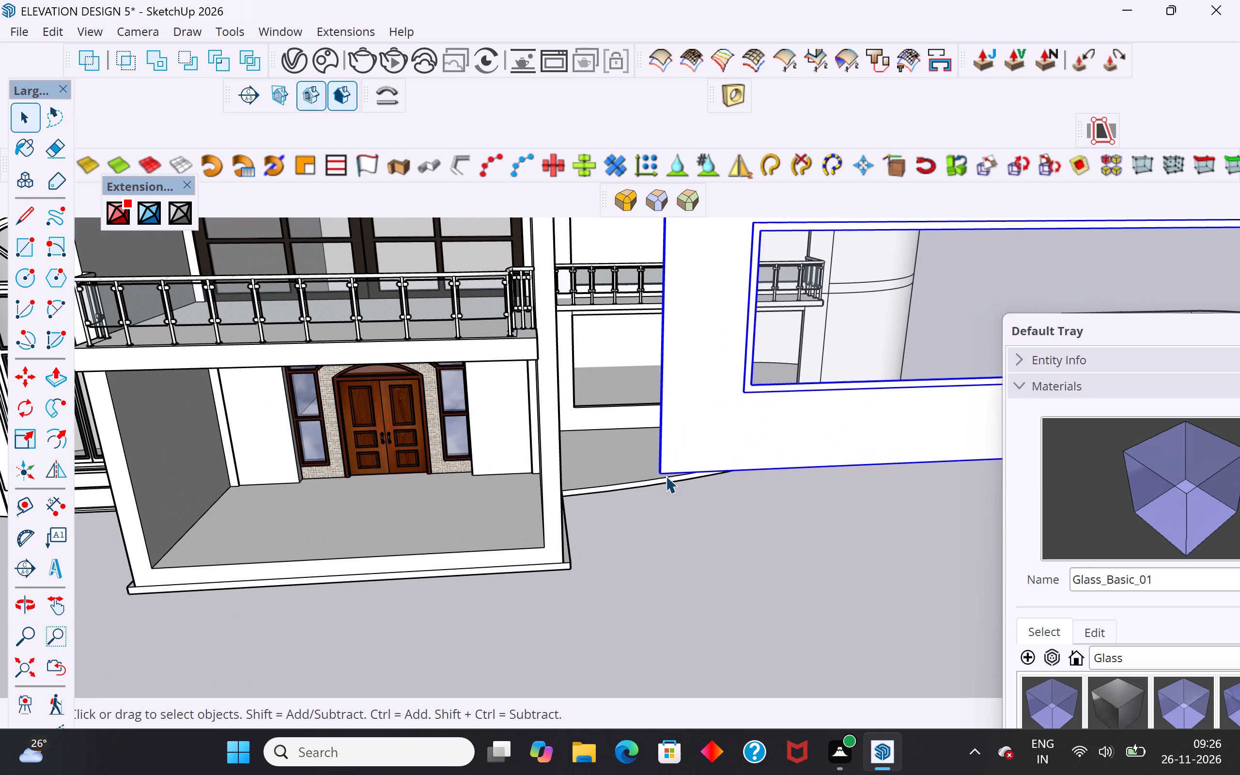
key(m)
scroll(688, 471, up, 4)
middle_drag(677, 498, 655, 585)
scroll(742, 276, down, 3)
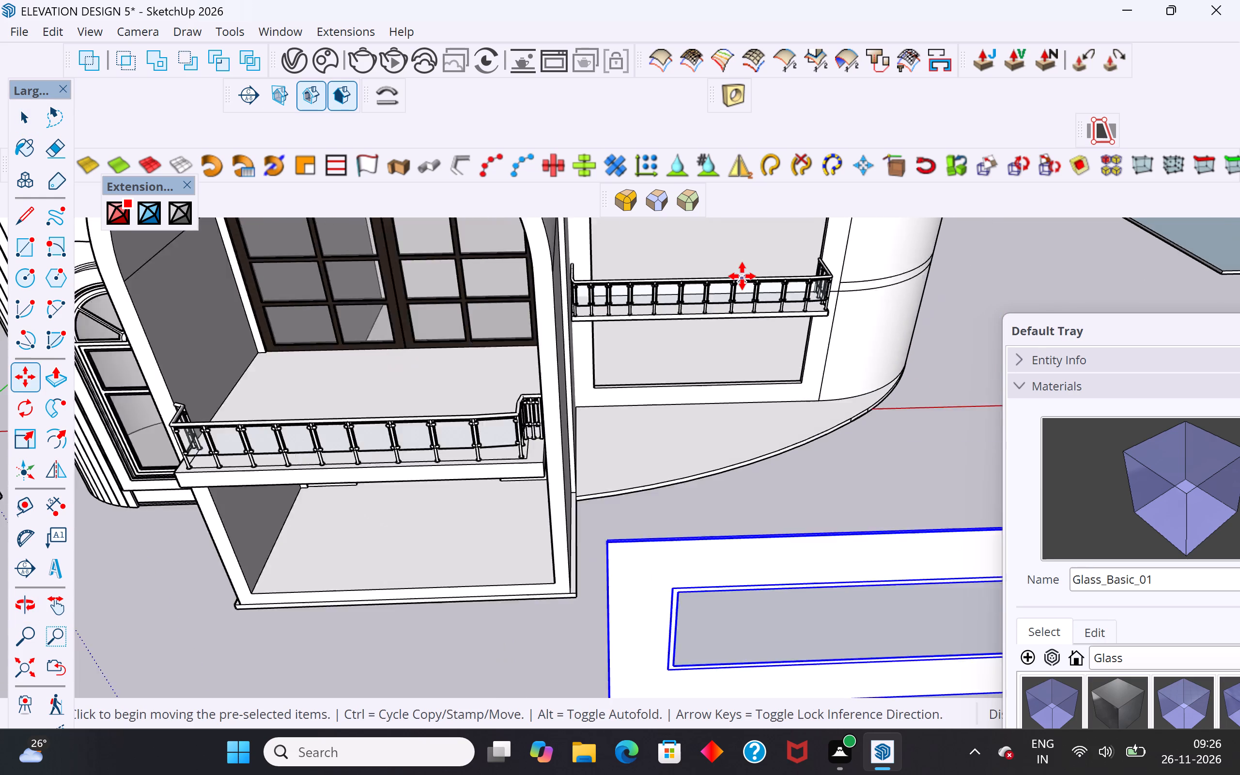
scroll(742, 276, down, 7)
scroll(739, 468, up, 6)
click(666, 399)
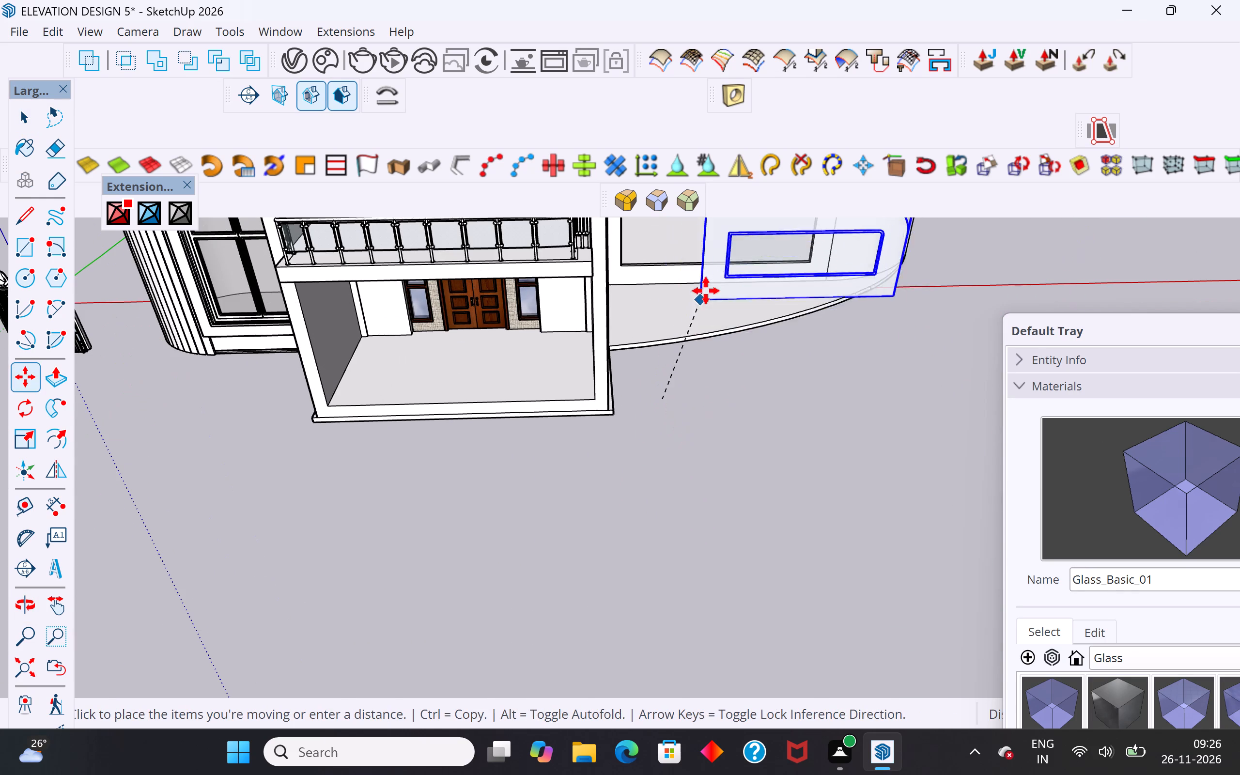
scroll(706, 291, up, 5)
scroll(565, 593, down, 20)
scroll(565, 593, down, 4)
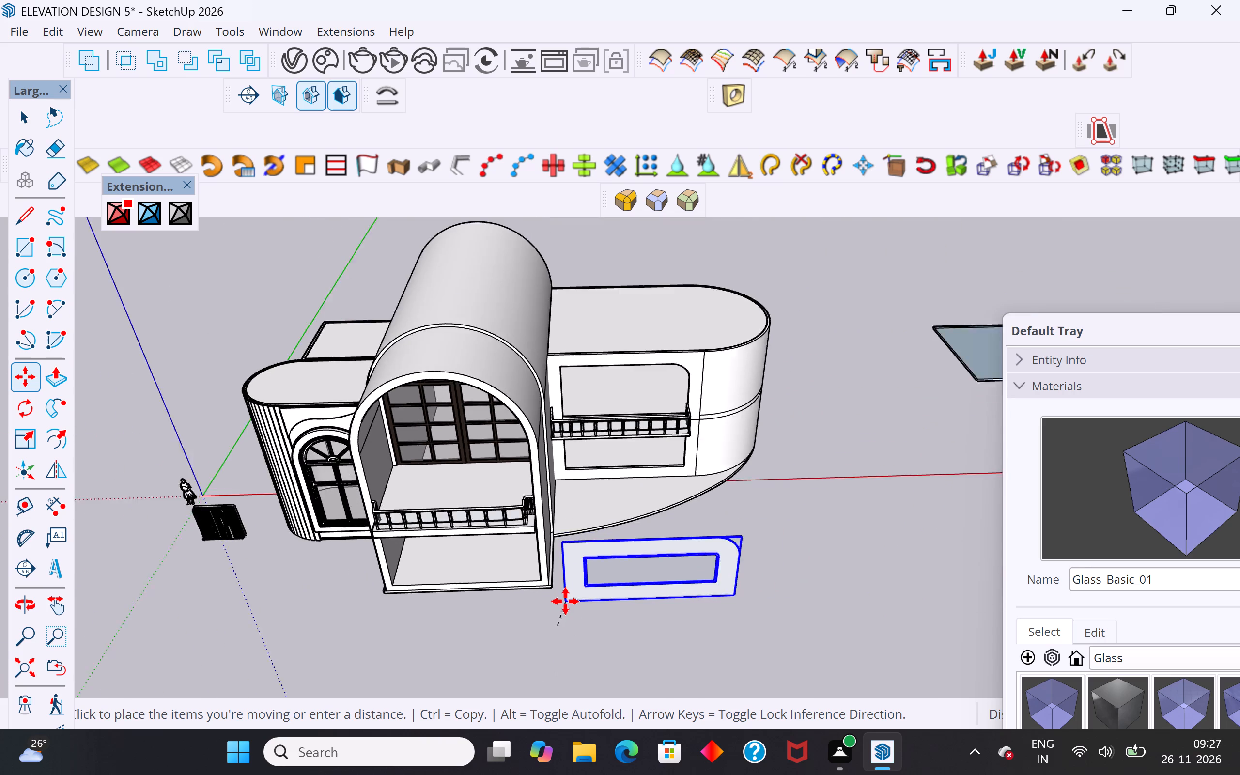
scroll(598, 419, up, 20)
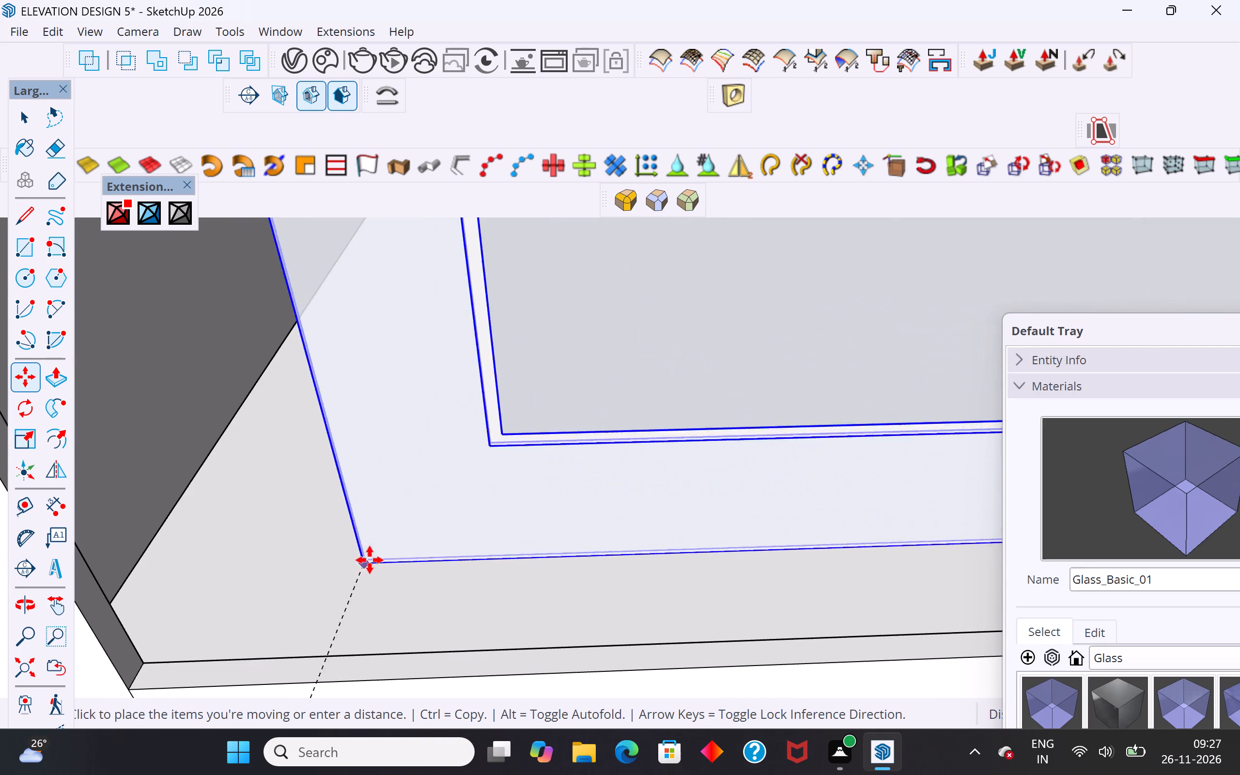
scroll(479, 479, down, 2)
scroll(479, 479, up, 1)
scroll(479, 479, down, 4)
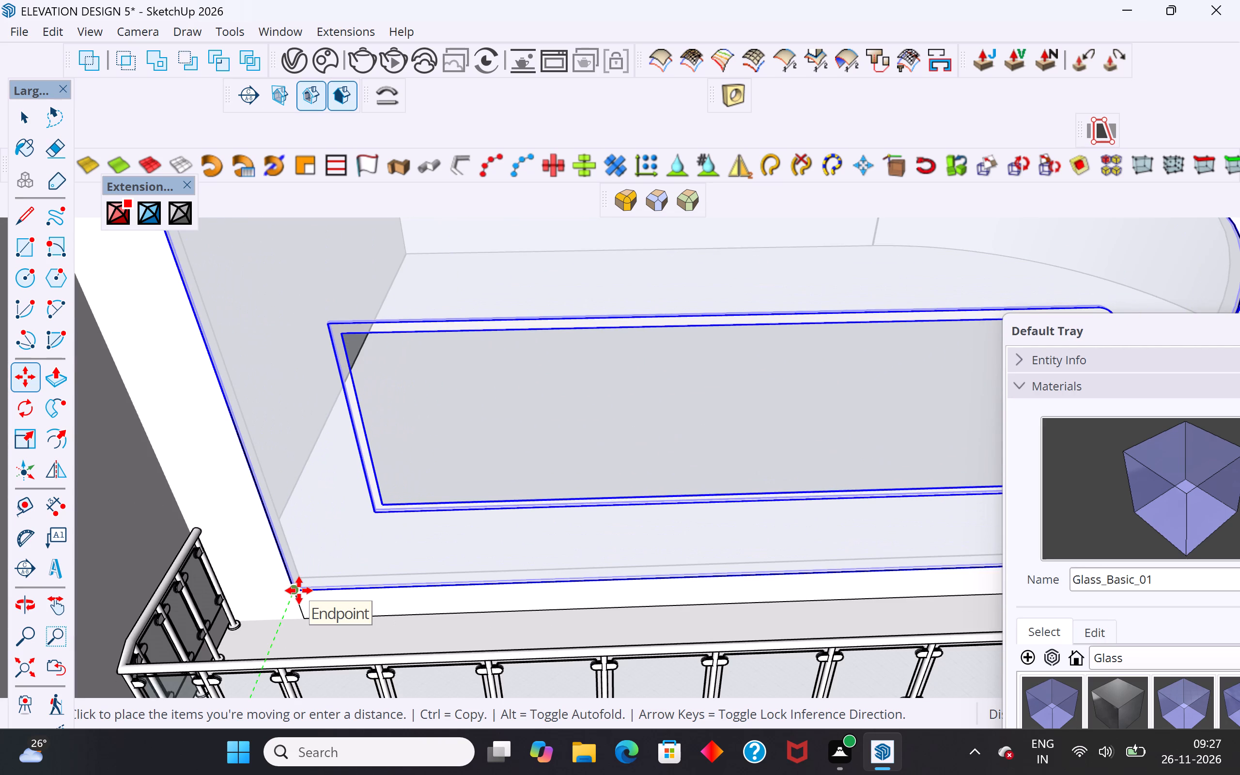
click(299, 590)
scroll(279, 555, down, 3)
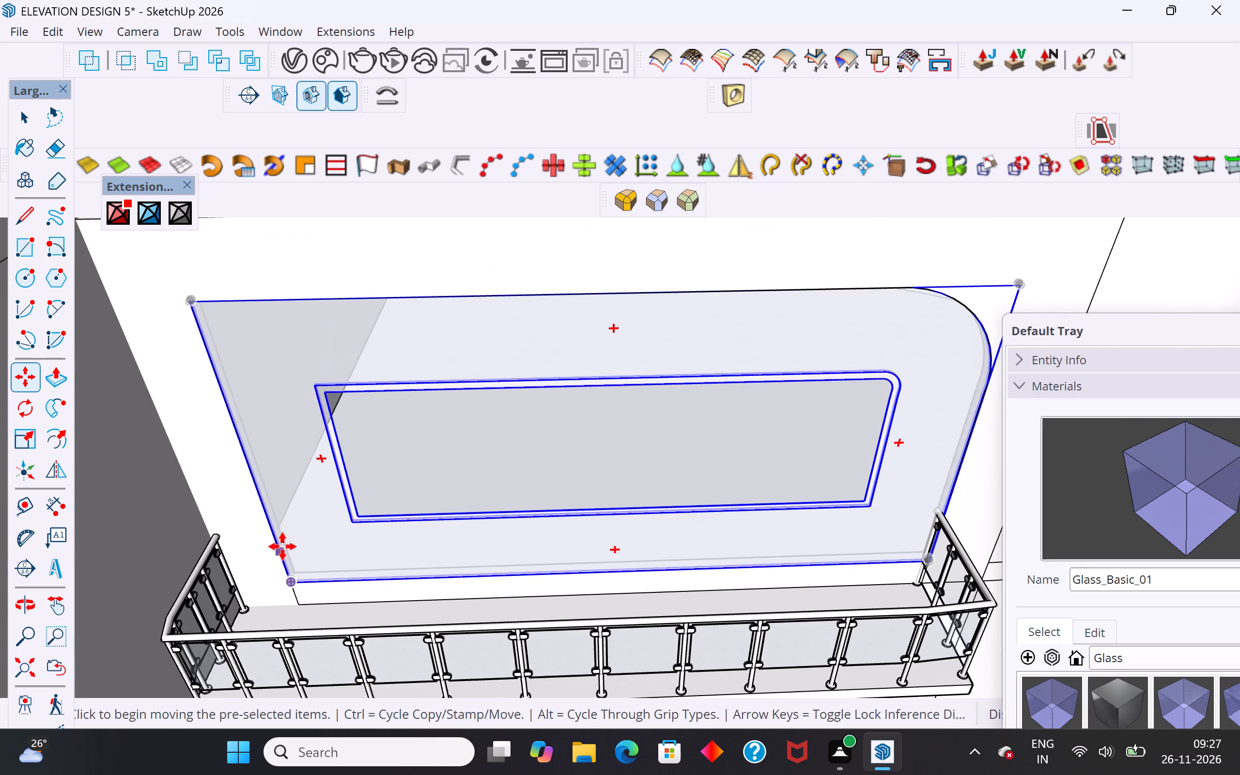
middle_drag(477, 453, 468, 311)
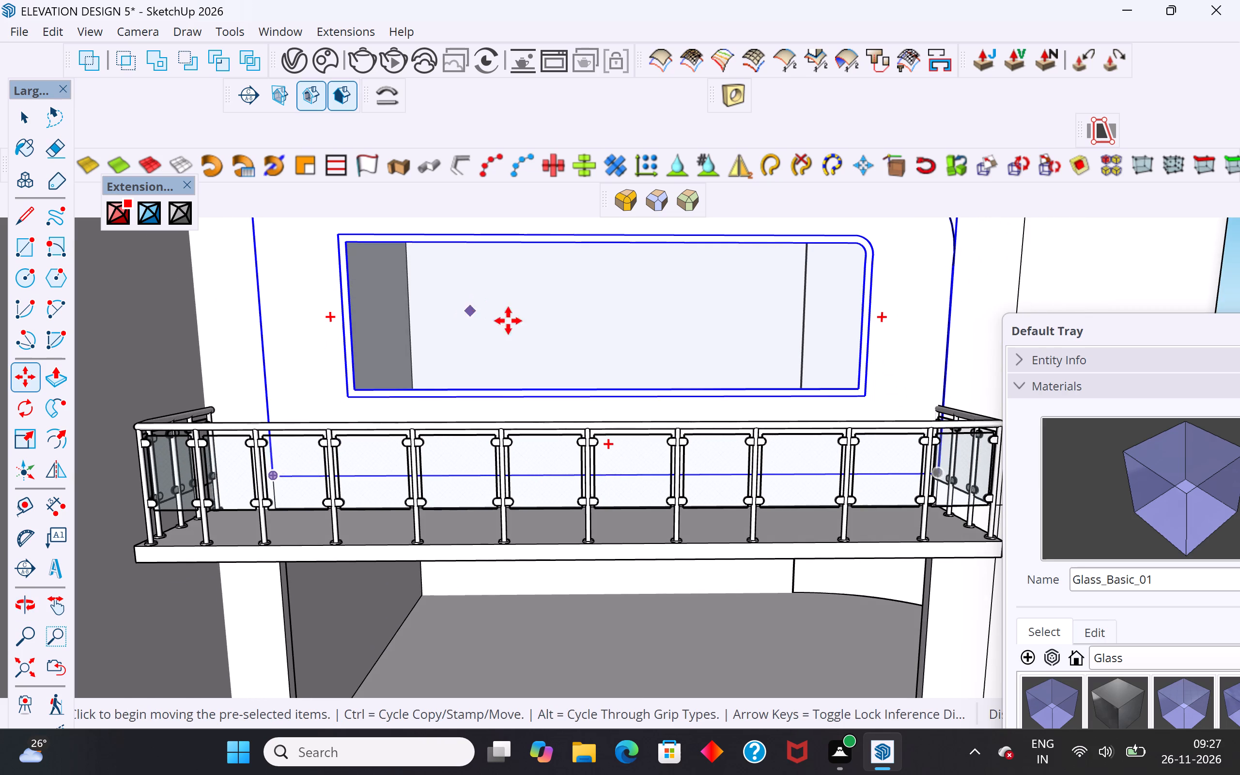
scroll(498, 450, down, 7)
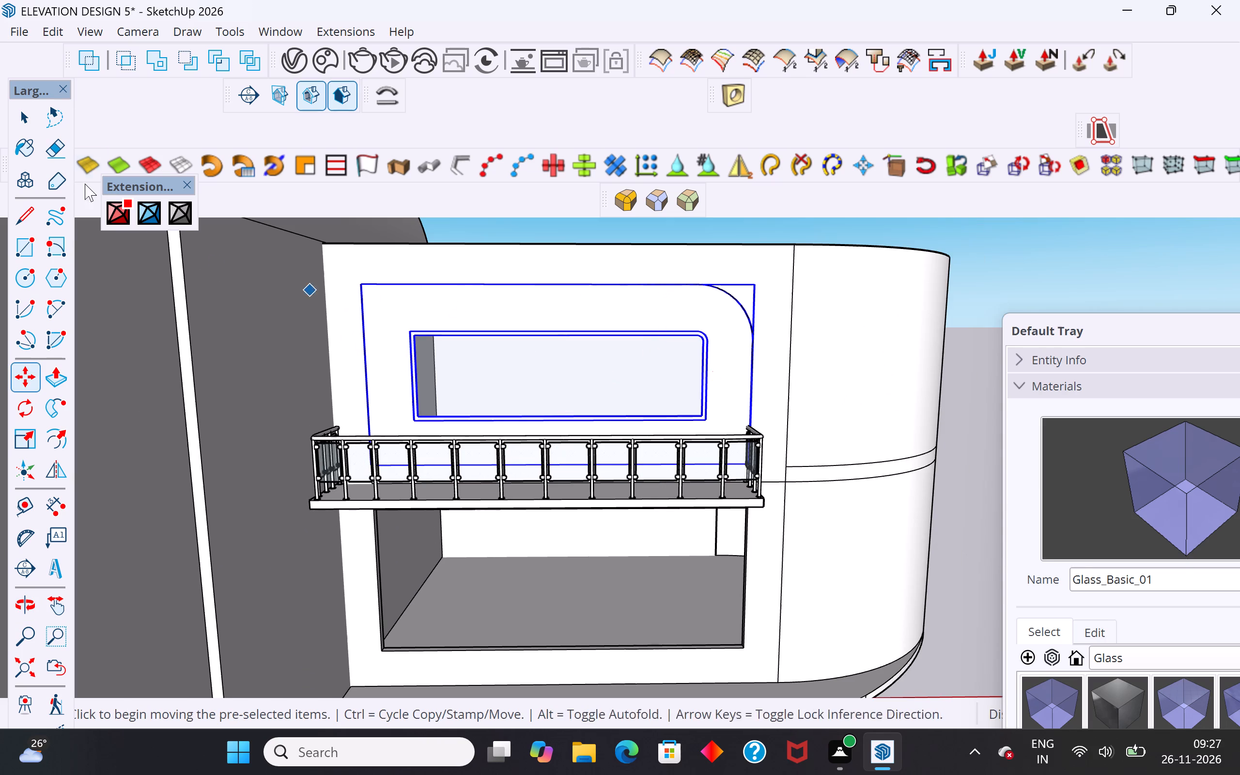
click(28, 112)
click(815, 226)
Inside the installed panel group, copy the wide border face out to open space in front of the building.
scroll(833, 412, down, 3)
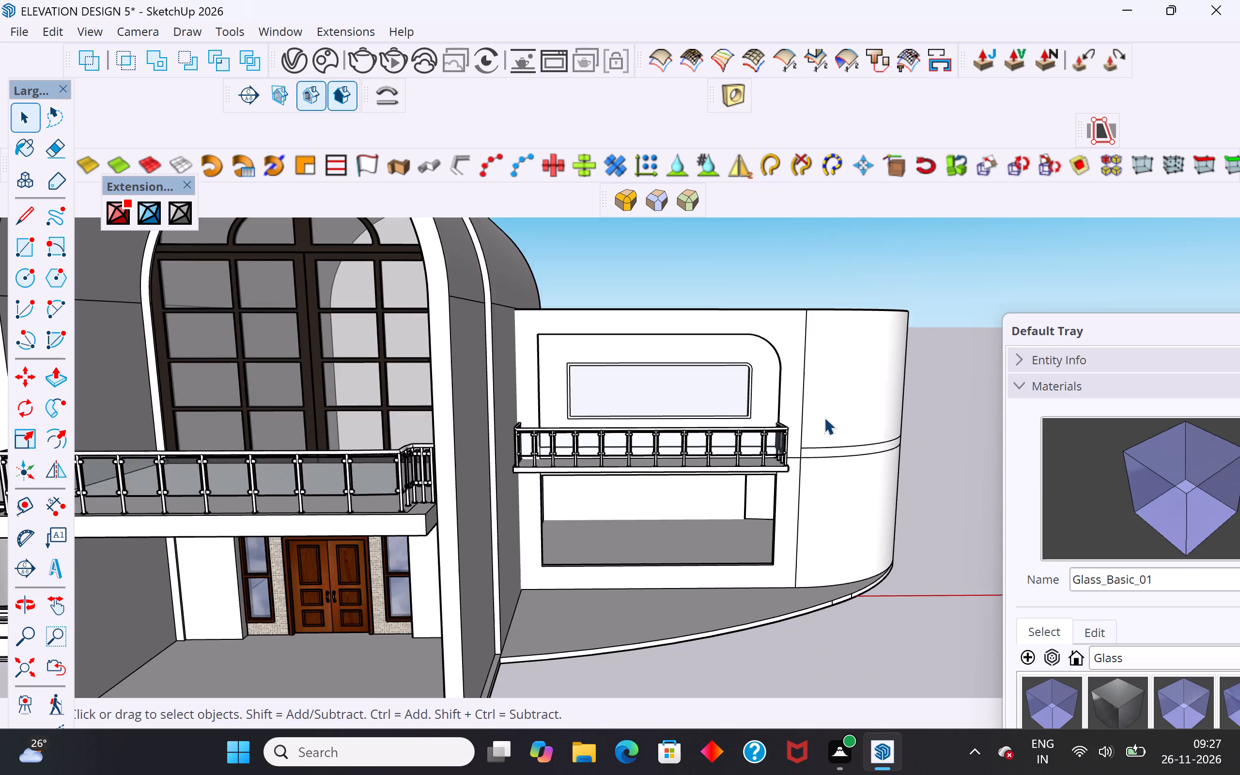
scroll(824, 417, down, 7)
click(865, 602)
middle_drag(814, 569, 708, 569)
scroll(730, 370, up, 3)
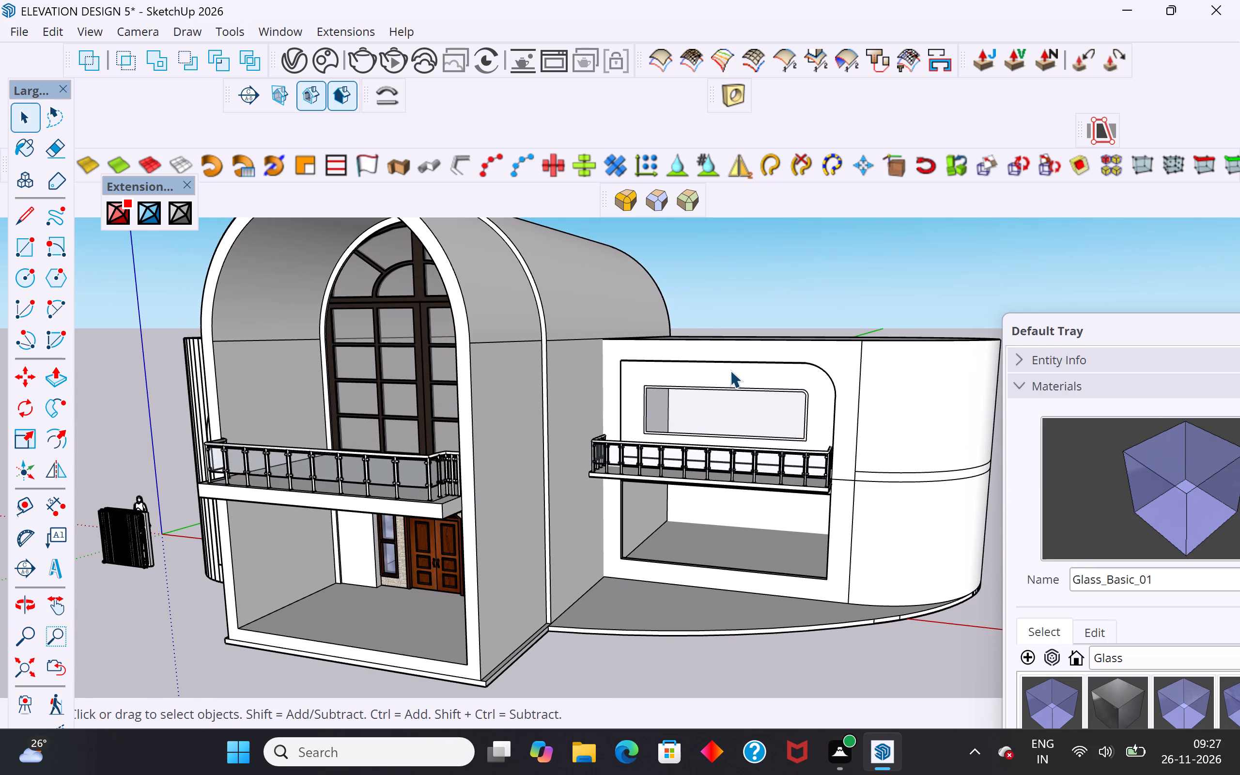
click(730, 370)
double_click(733, 370)
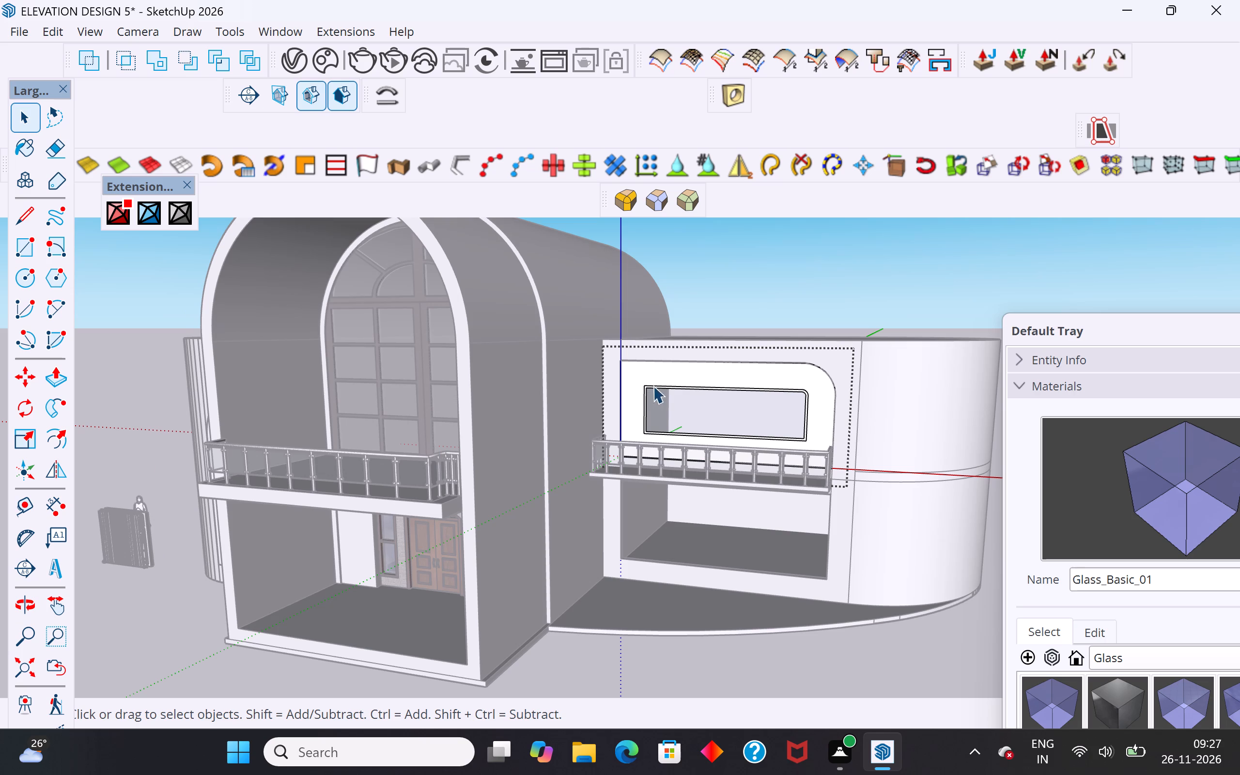
click(659, 375)
scroll(700, 386, down, 6)
middle_drag(770, 384, 710, 432)
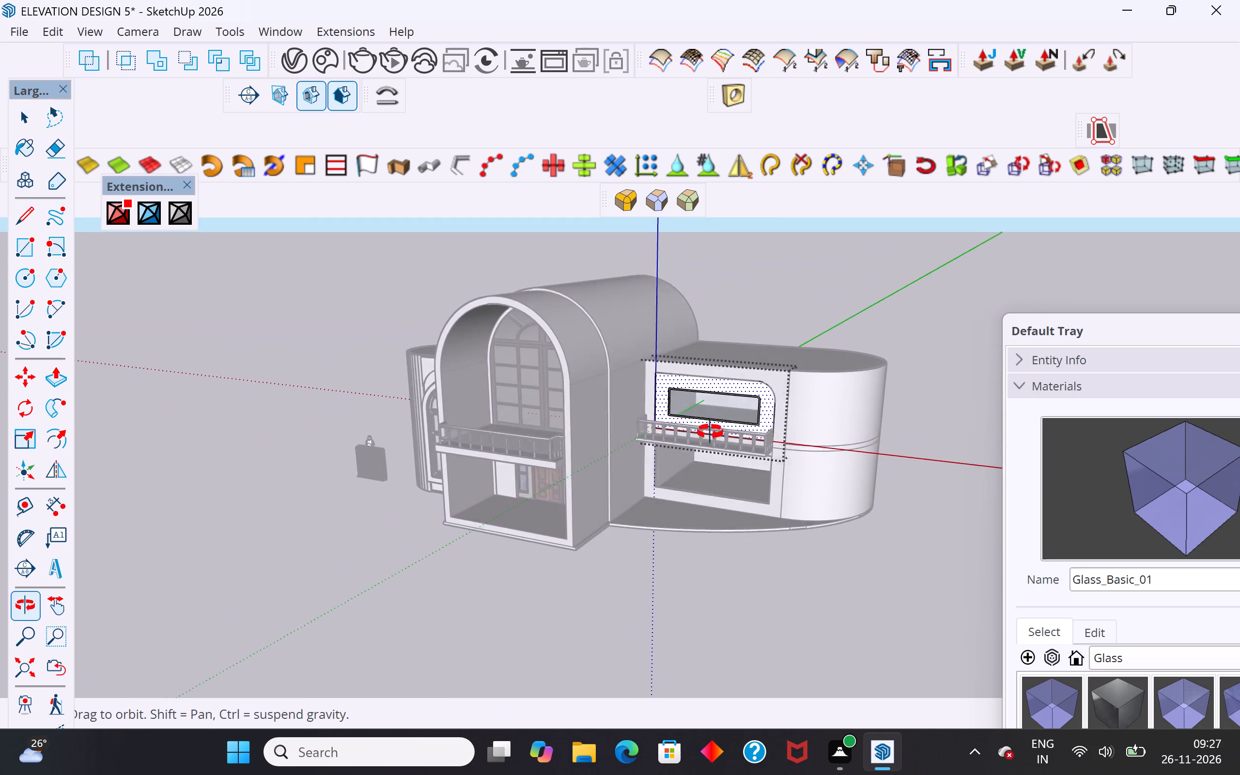
middle_drag(710, 432, 609, 453)
scroll(661, 418, up, 8)
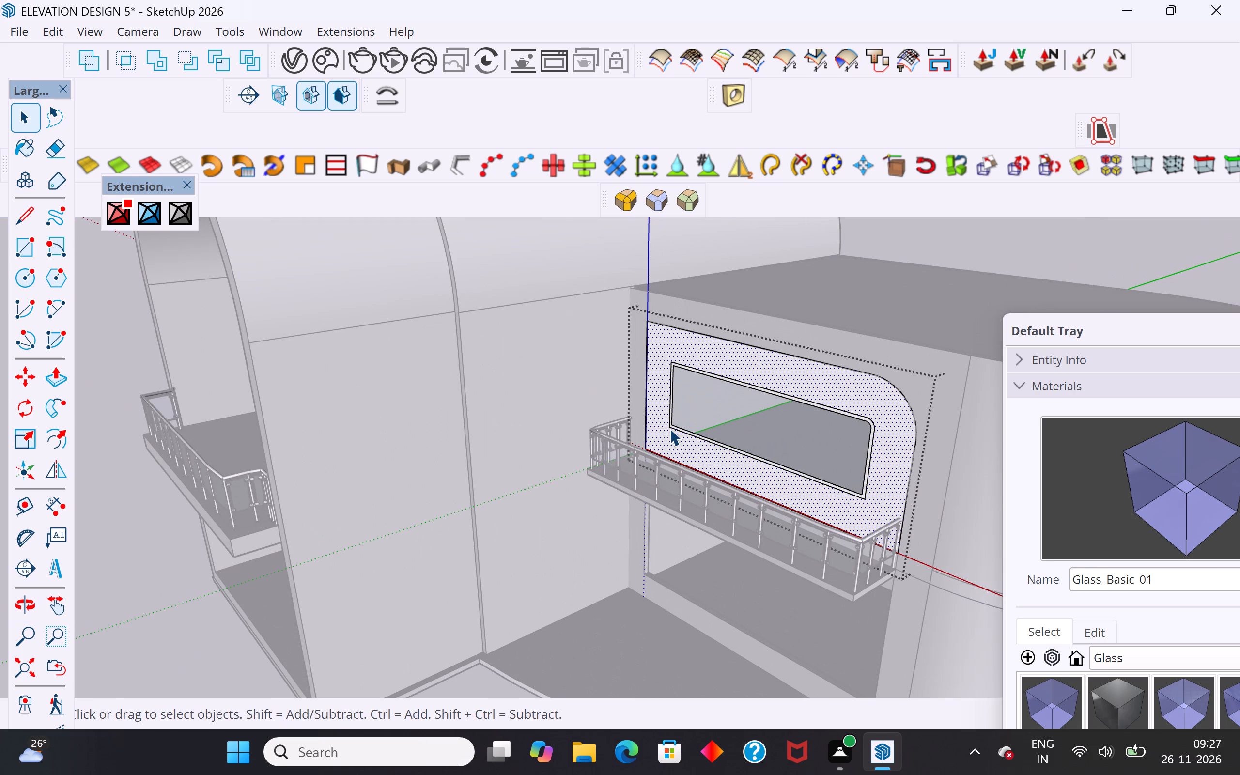
scroll(680, 309, down, 5)
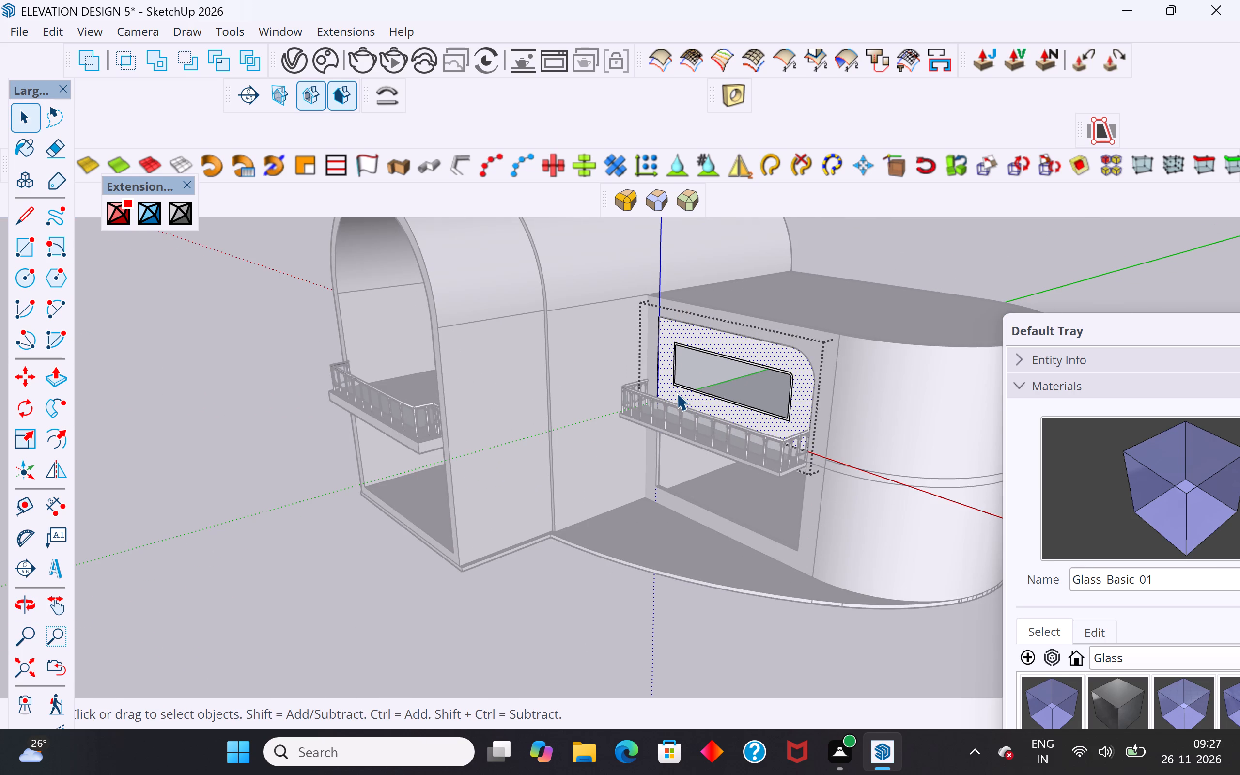
key(m)
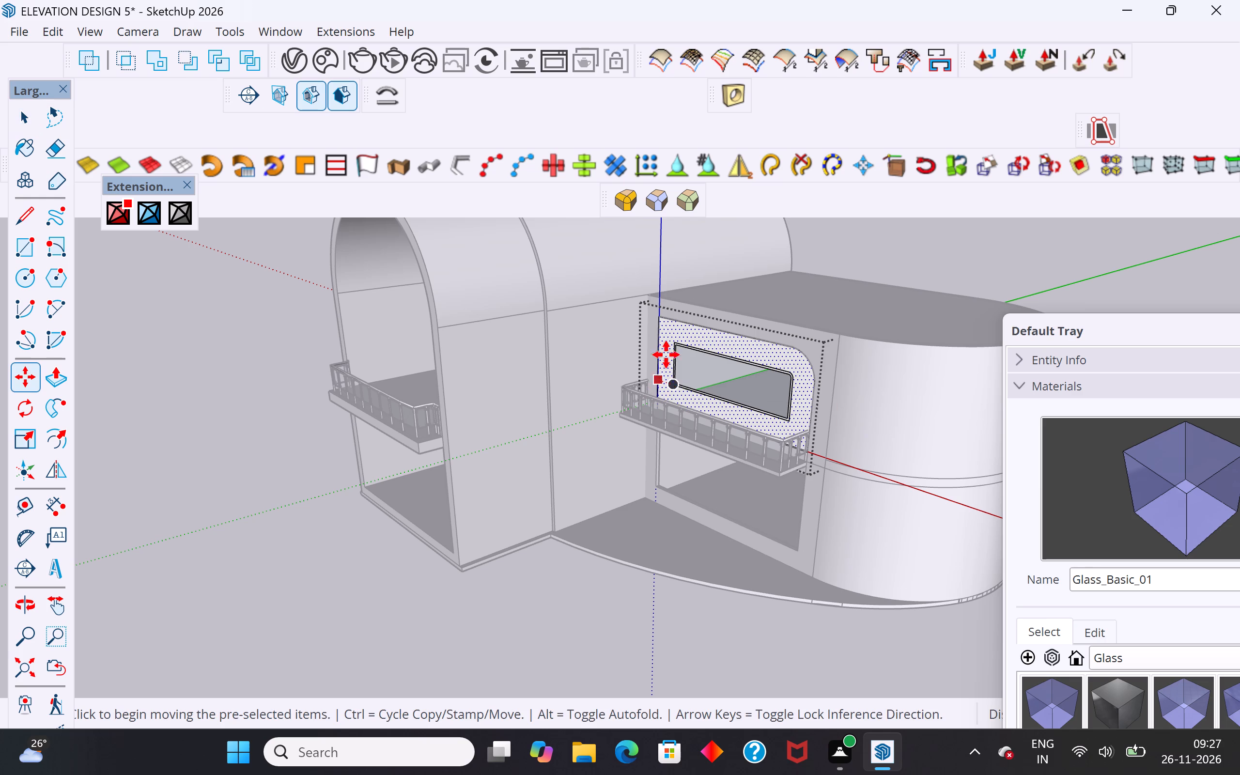
ctrl+click(660, 318)
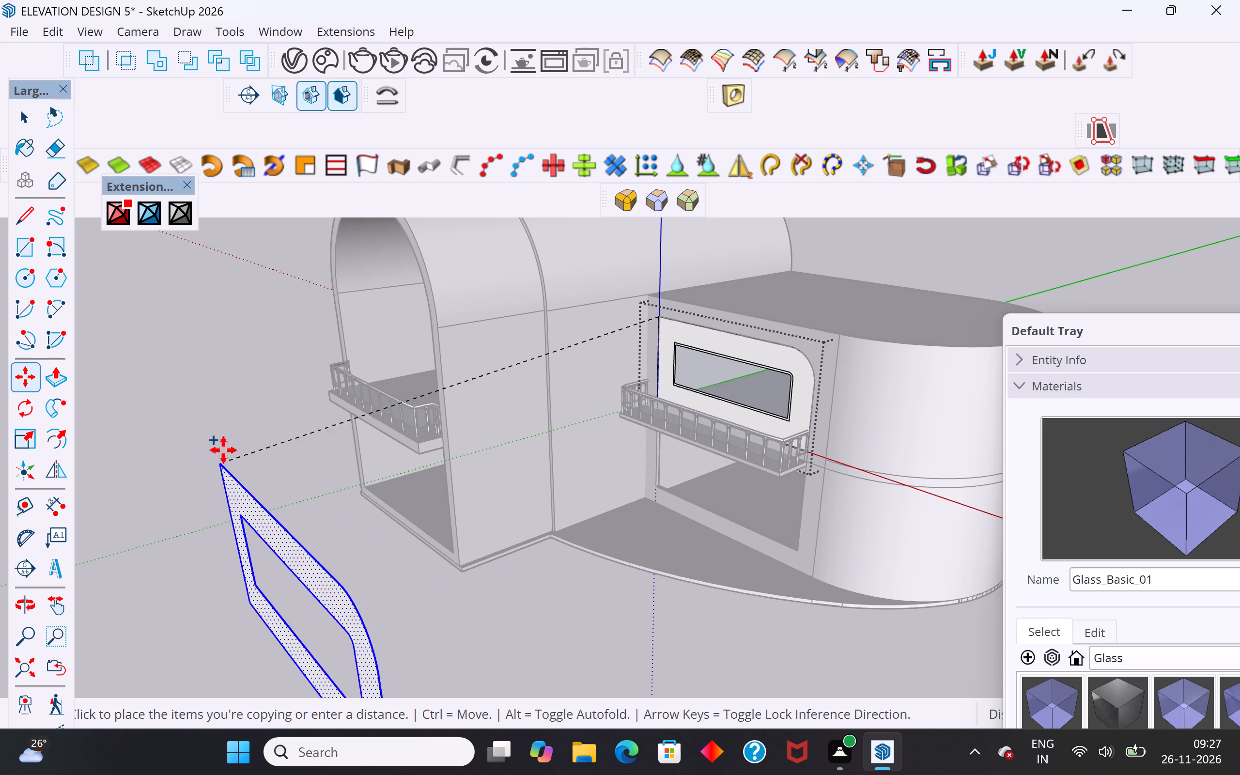
click(301, 395)
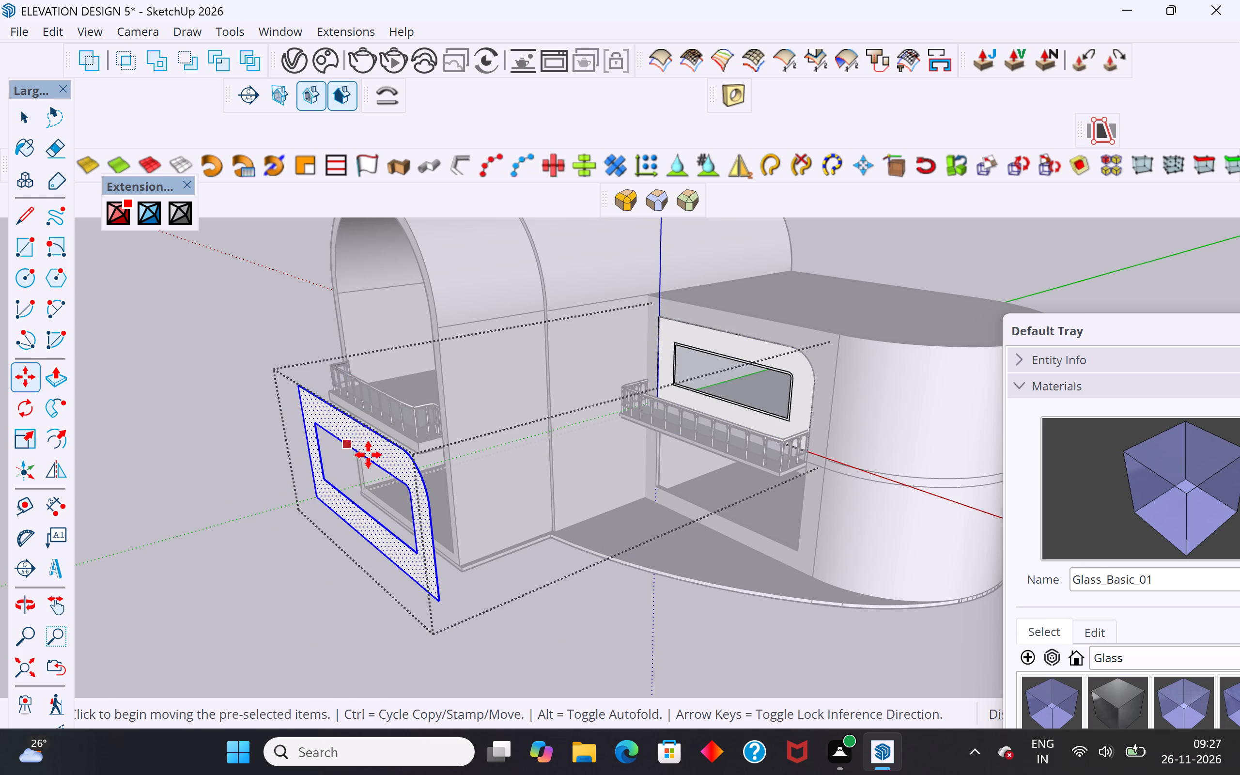
click(32, 117)
click(168, 306)
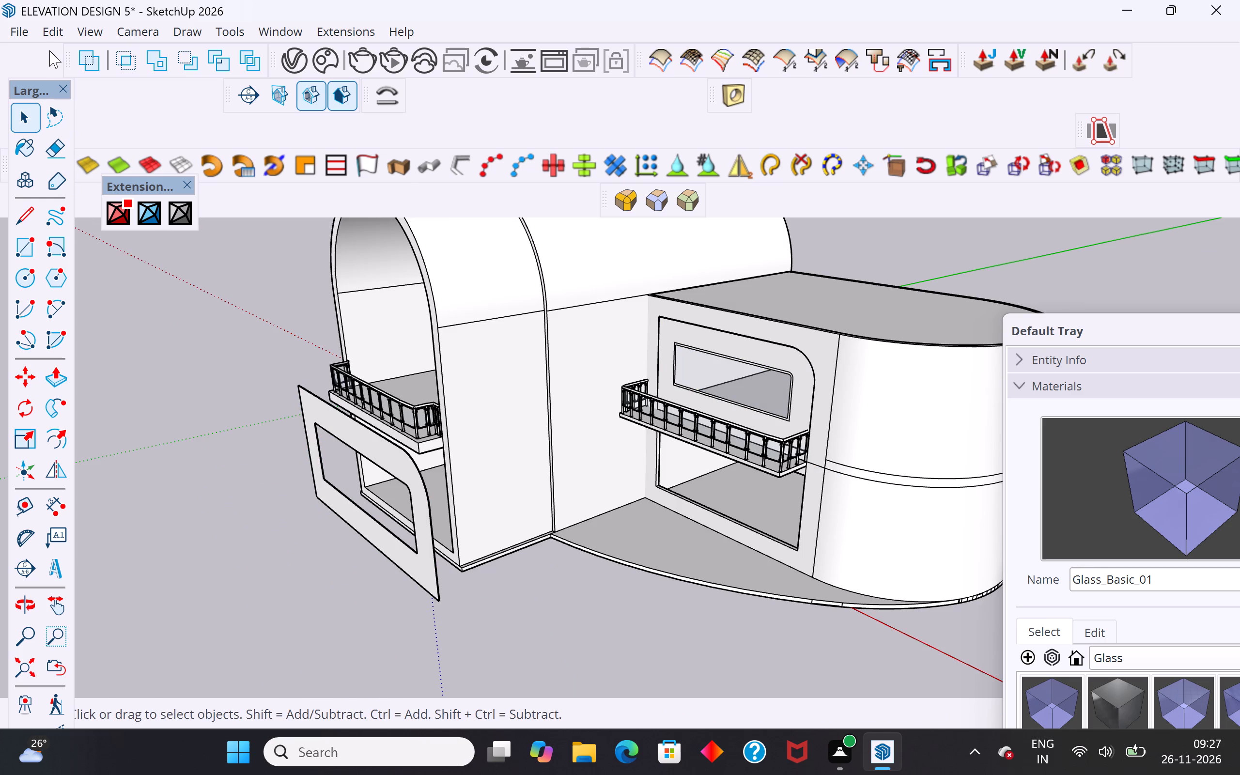
Save the model, purging unused components and materials.
click(26, 31)
click(56, 126)
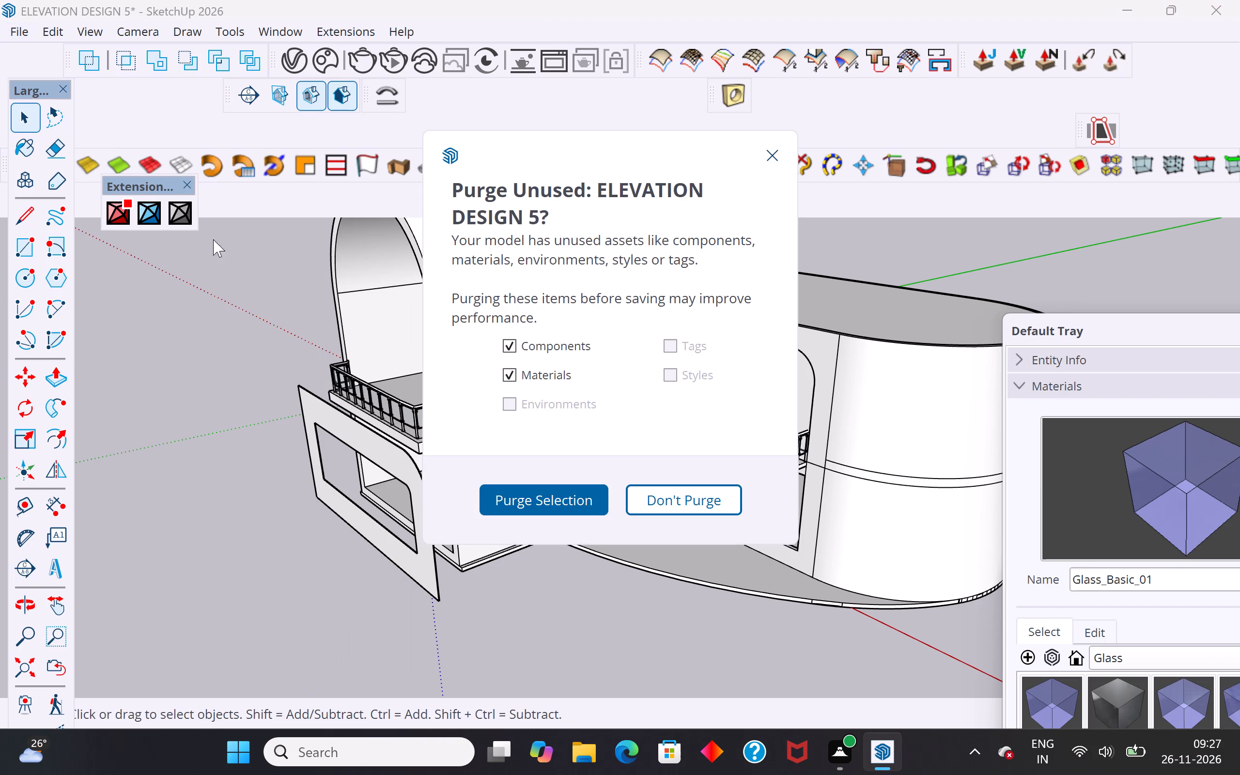
click(556, 497)
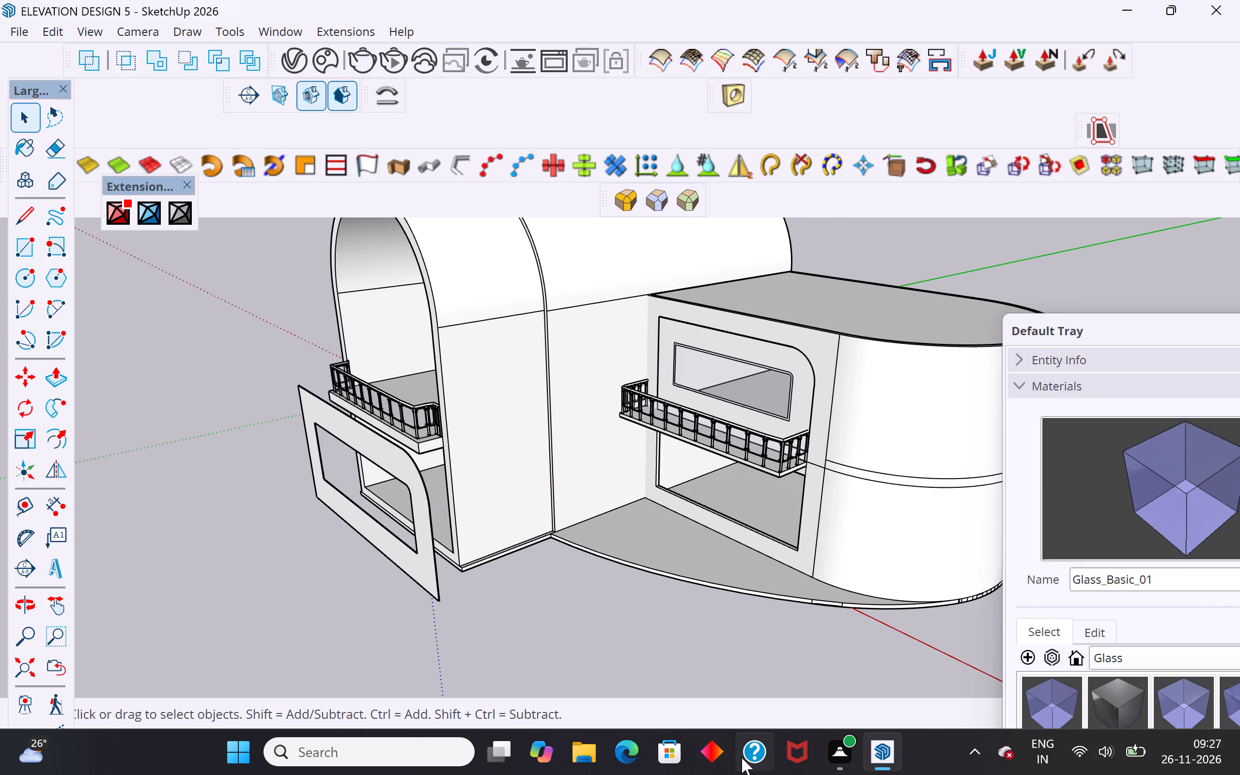
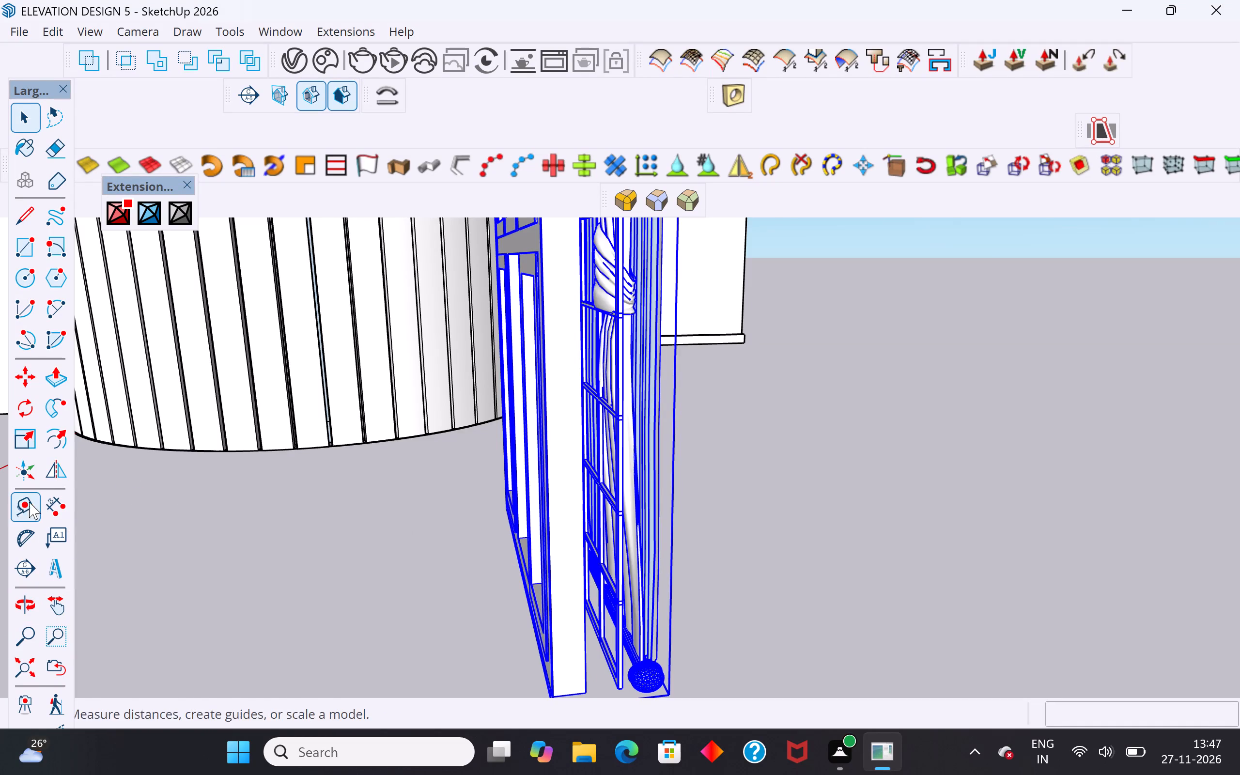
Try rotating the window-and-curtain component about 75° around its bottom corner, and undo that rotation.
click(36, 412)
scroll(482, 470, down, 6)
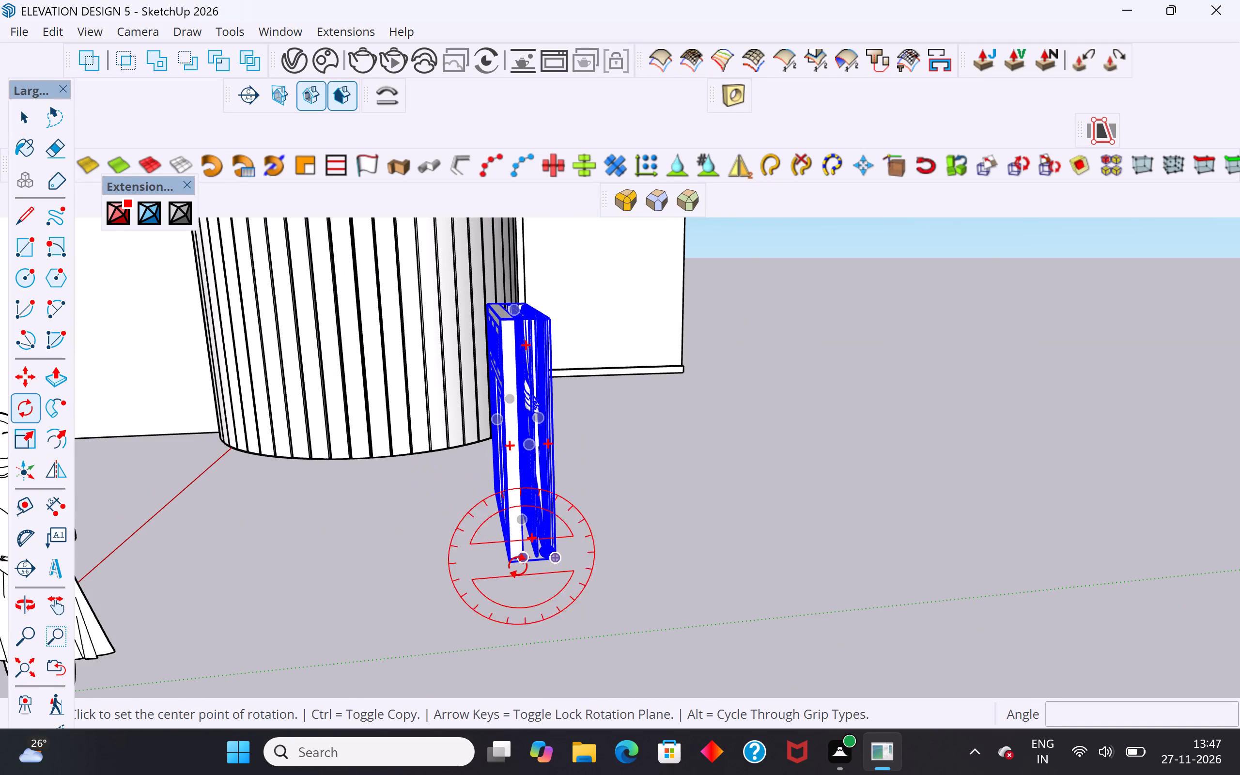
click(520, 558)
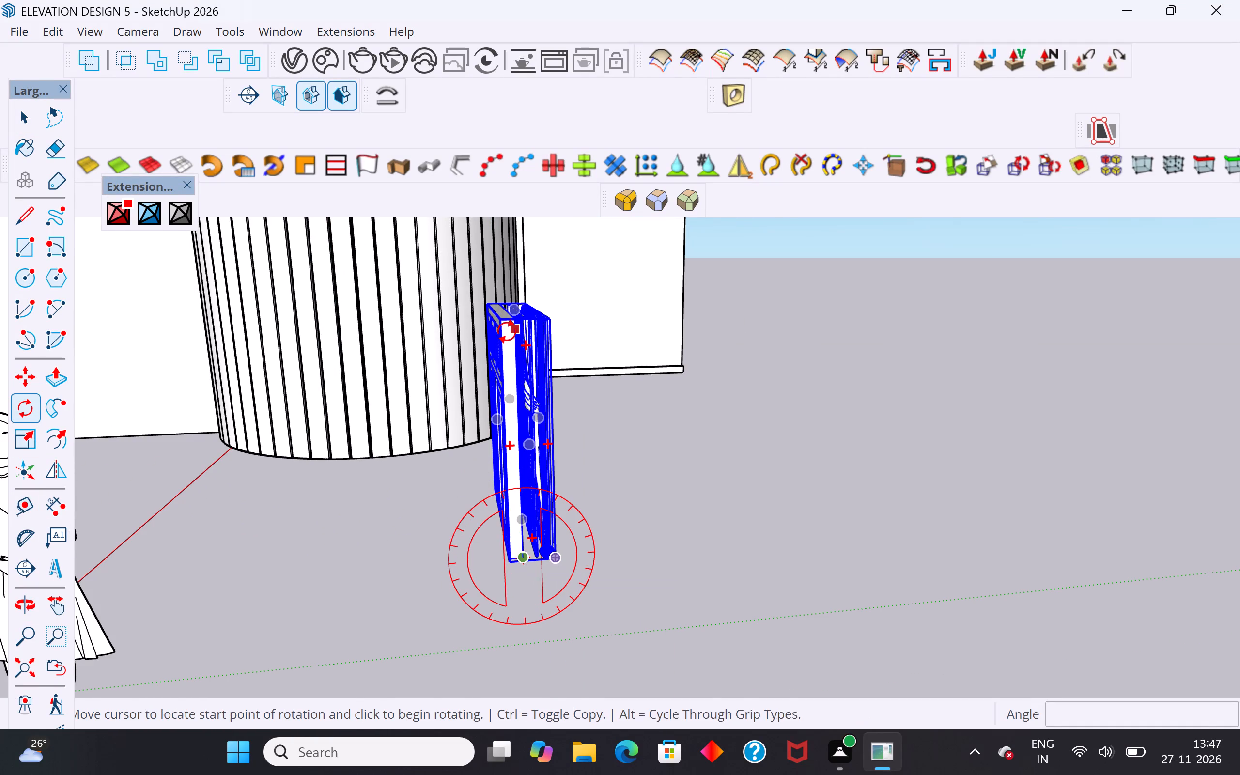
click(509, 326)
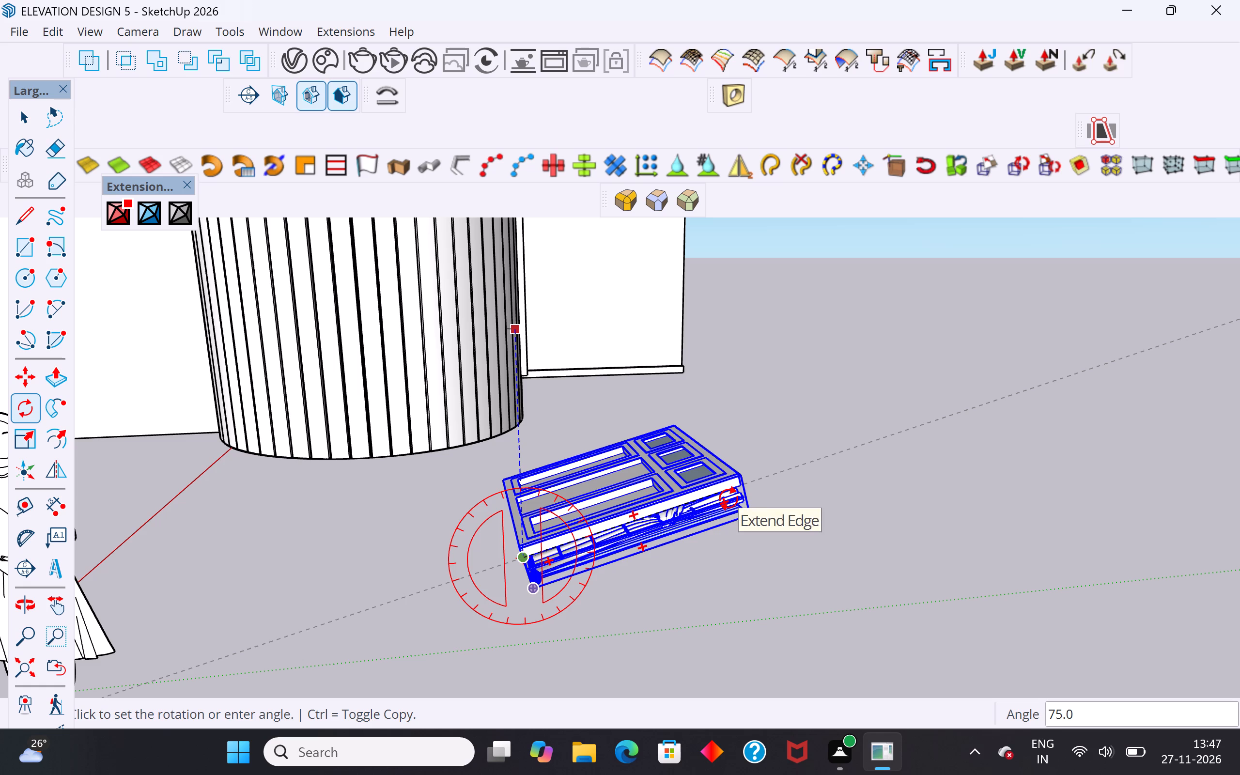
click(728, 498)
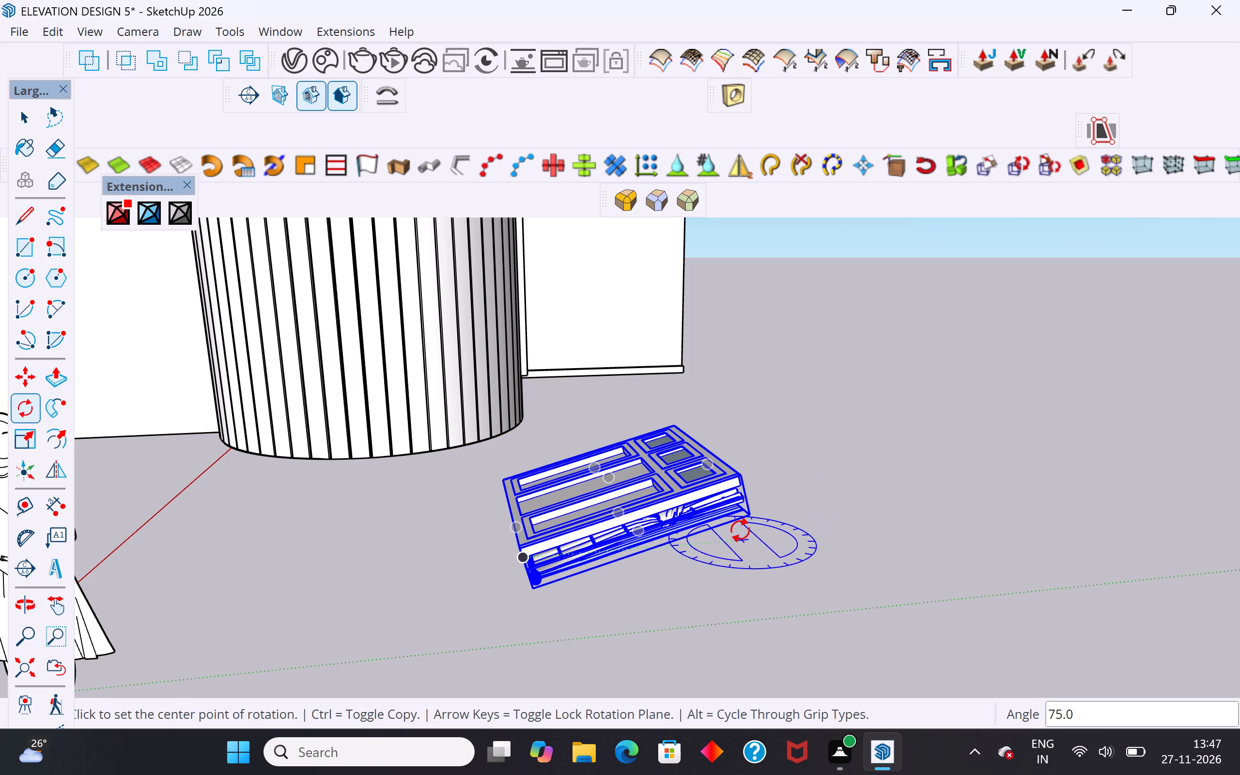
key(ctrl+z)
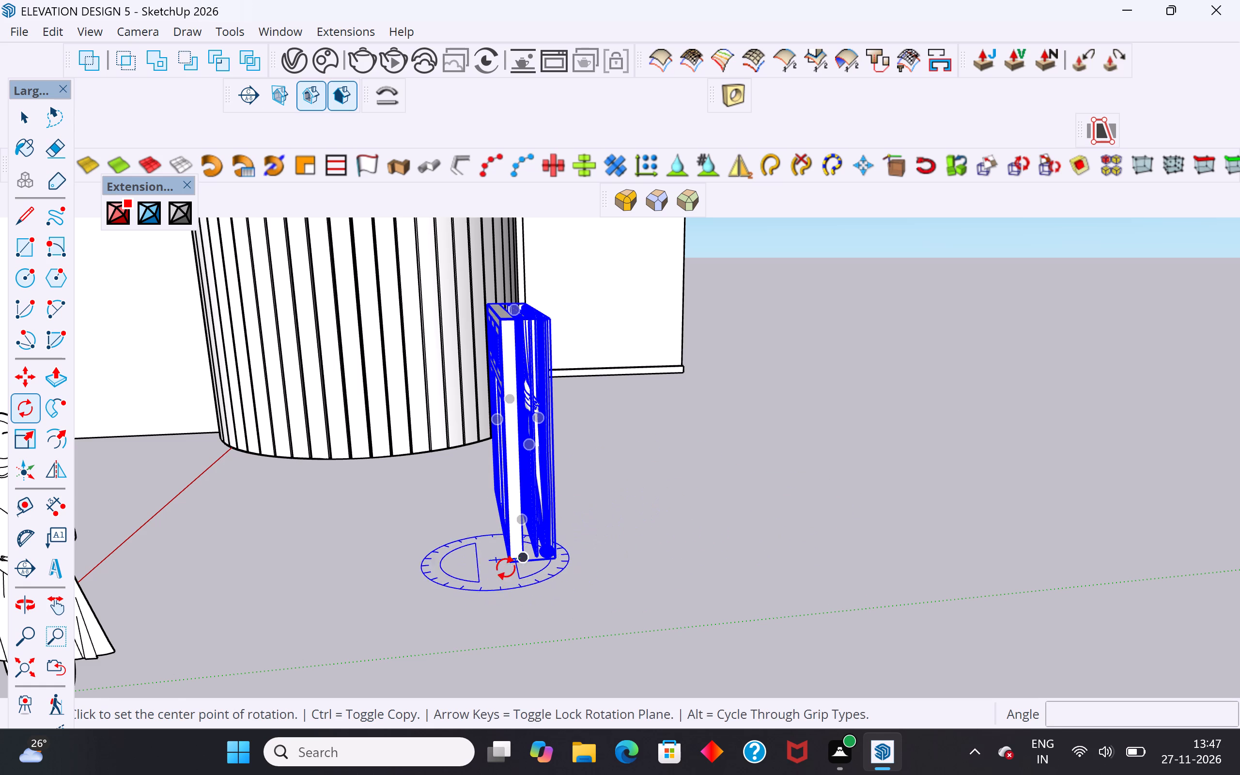
Rotate the upright window-and-curtain component around its bottom corner so it lies flat with the window frame facing up.
click(521, 558)
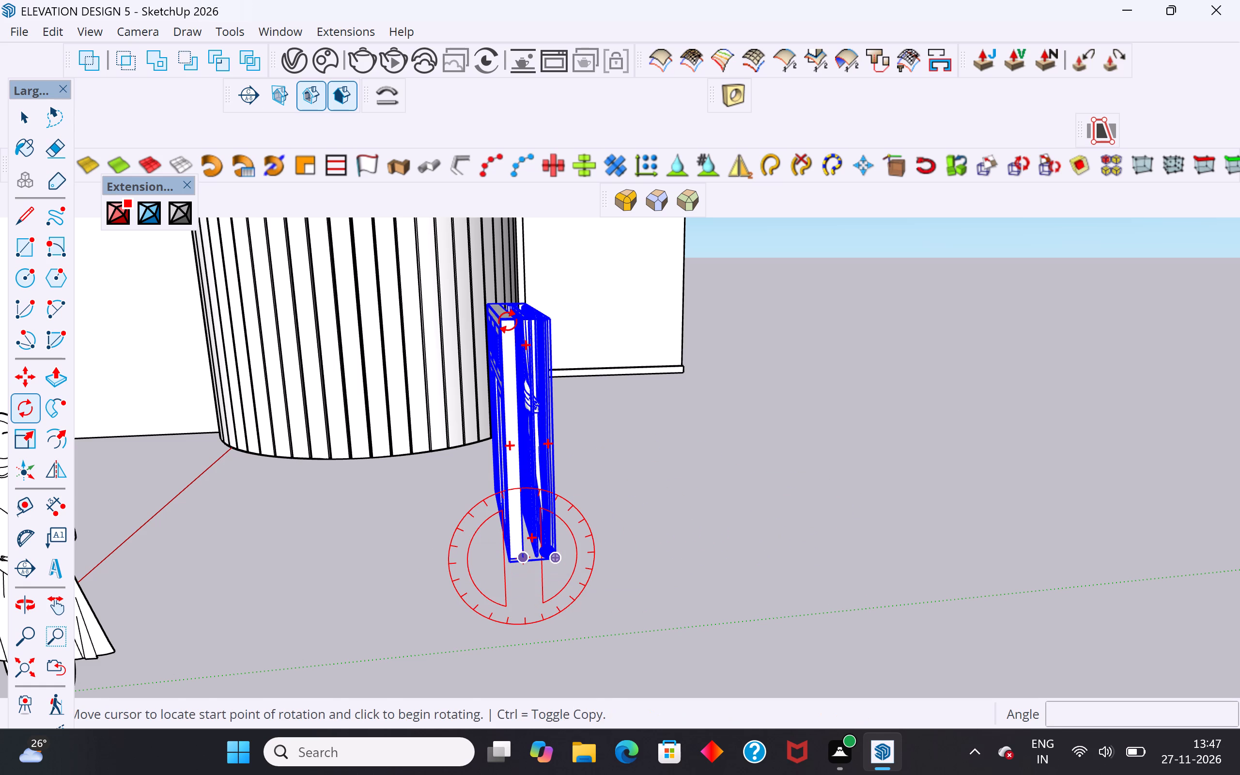
click(508, 319)
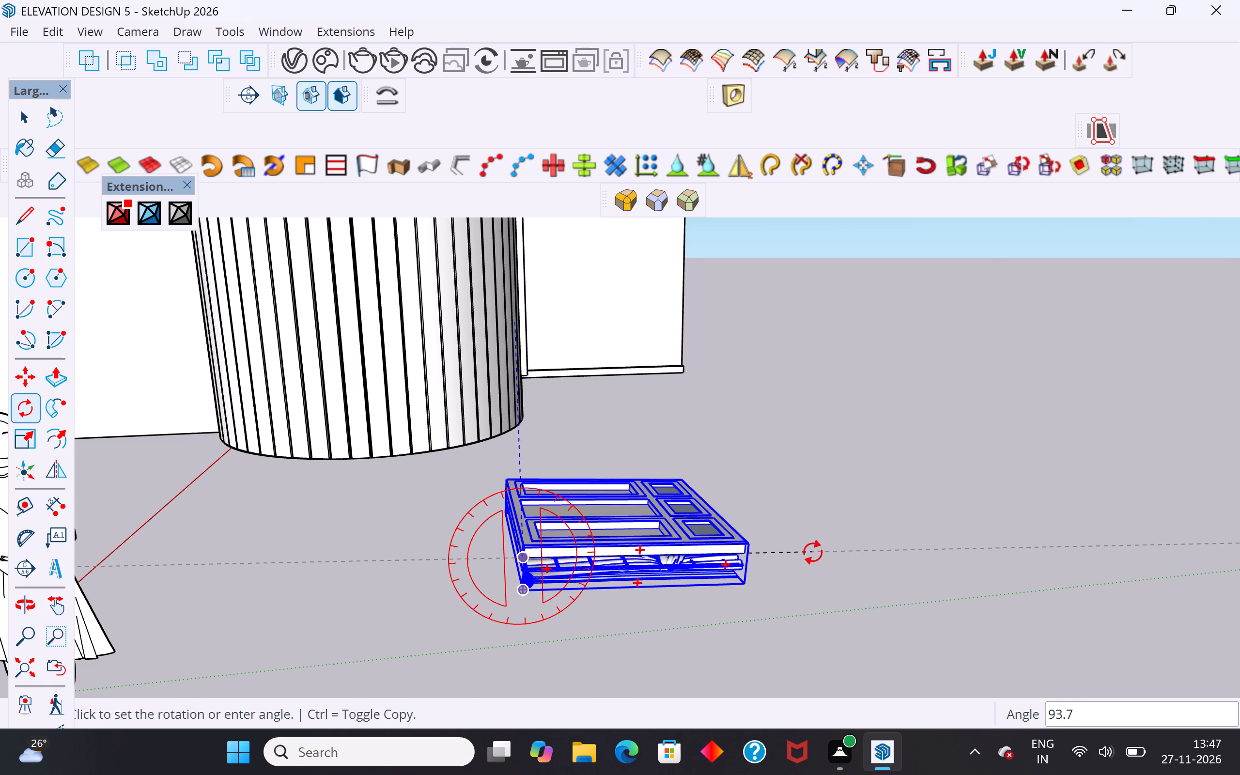
click(821, 534)
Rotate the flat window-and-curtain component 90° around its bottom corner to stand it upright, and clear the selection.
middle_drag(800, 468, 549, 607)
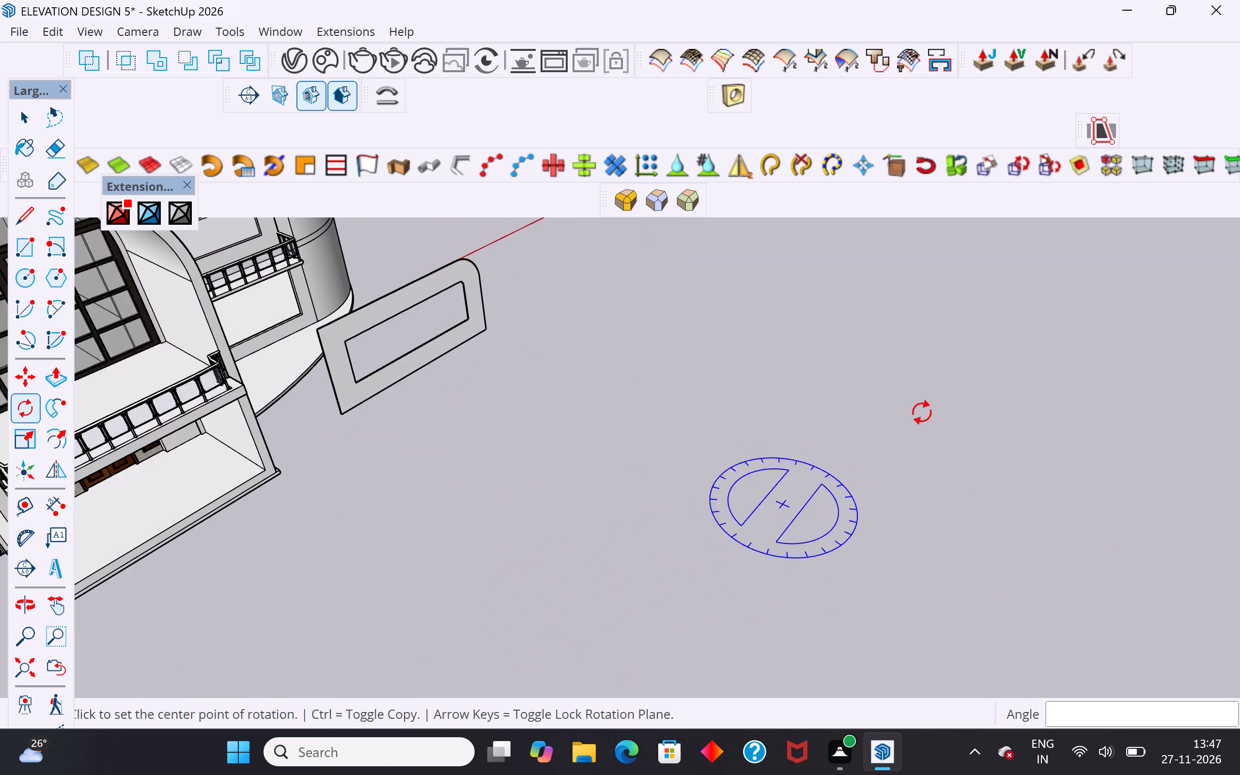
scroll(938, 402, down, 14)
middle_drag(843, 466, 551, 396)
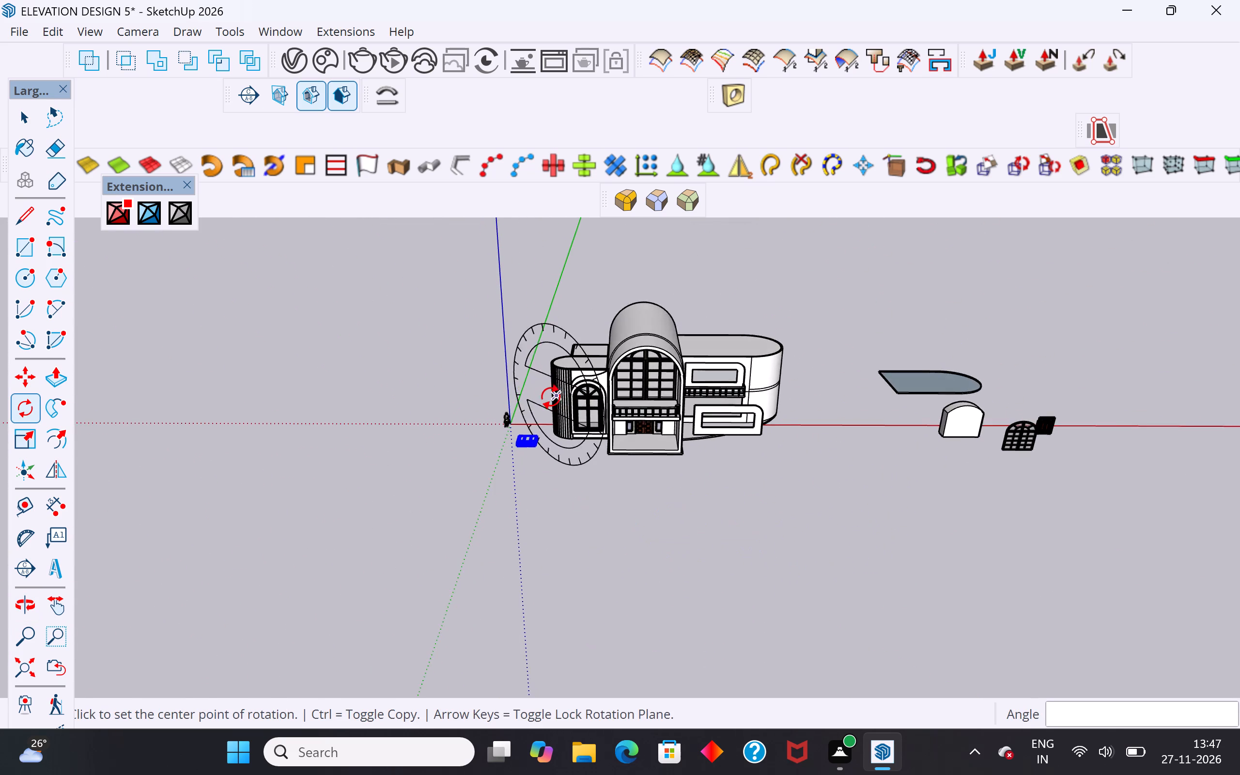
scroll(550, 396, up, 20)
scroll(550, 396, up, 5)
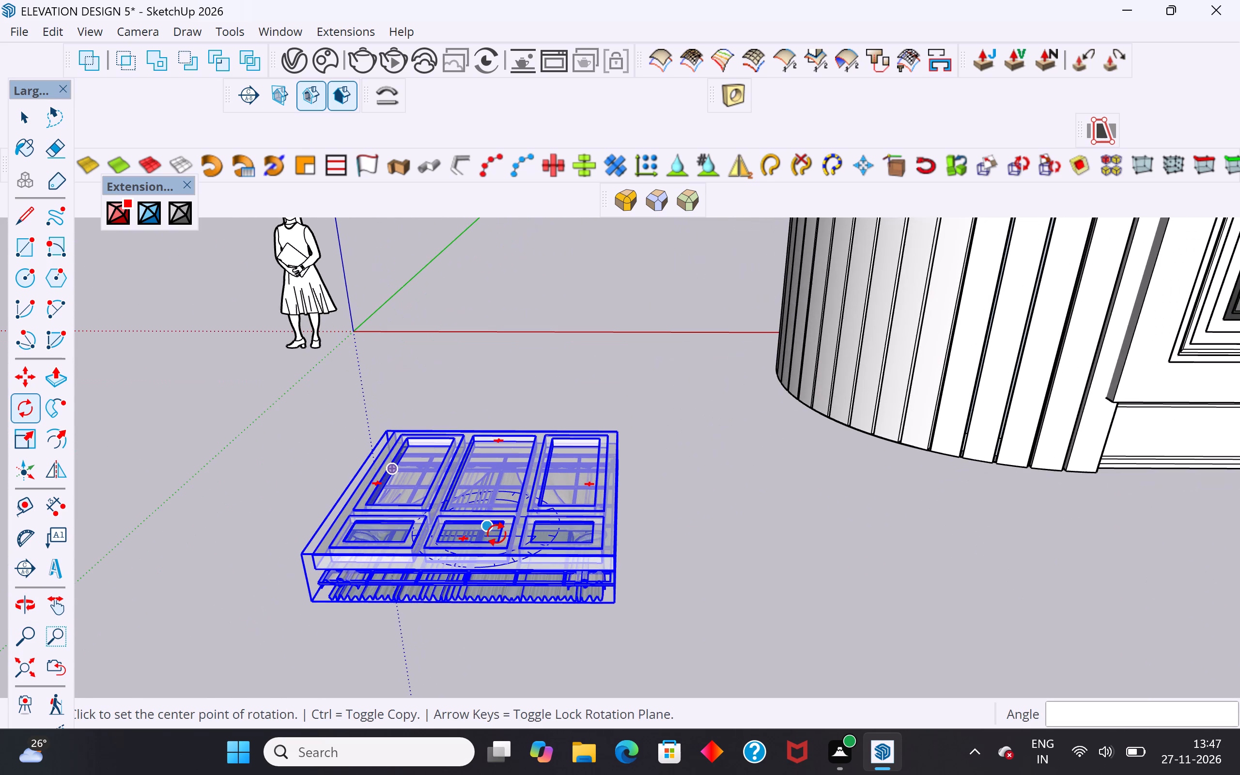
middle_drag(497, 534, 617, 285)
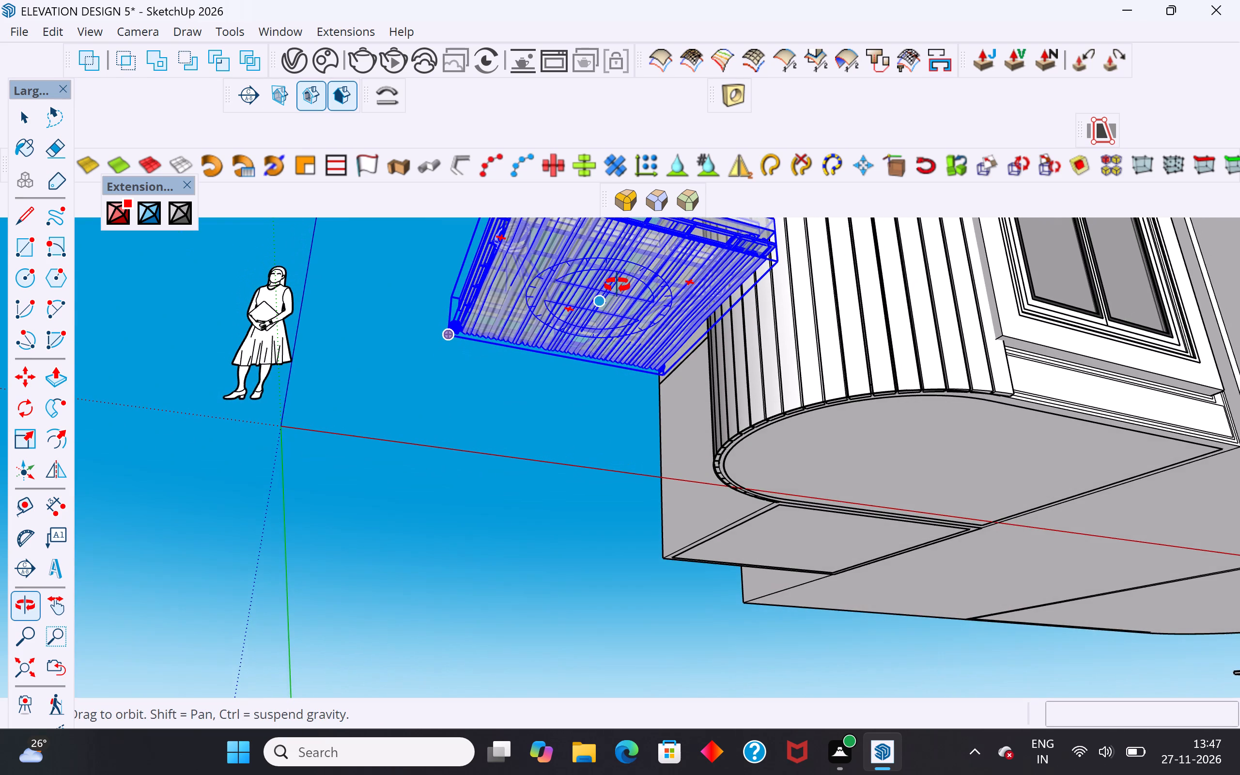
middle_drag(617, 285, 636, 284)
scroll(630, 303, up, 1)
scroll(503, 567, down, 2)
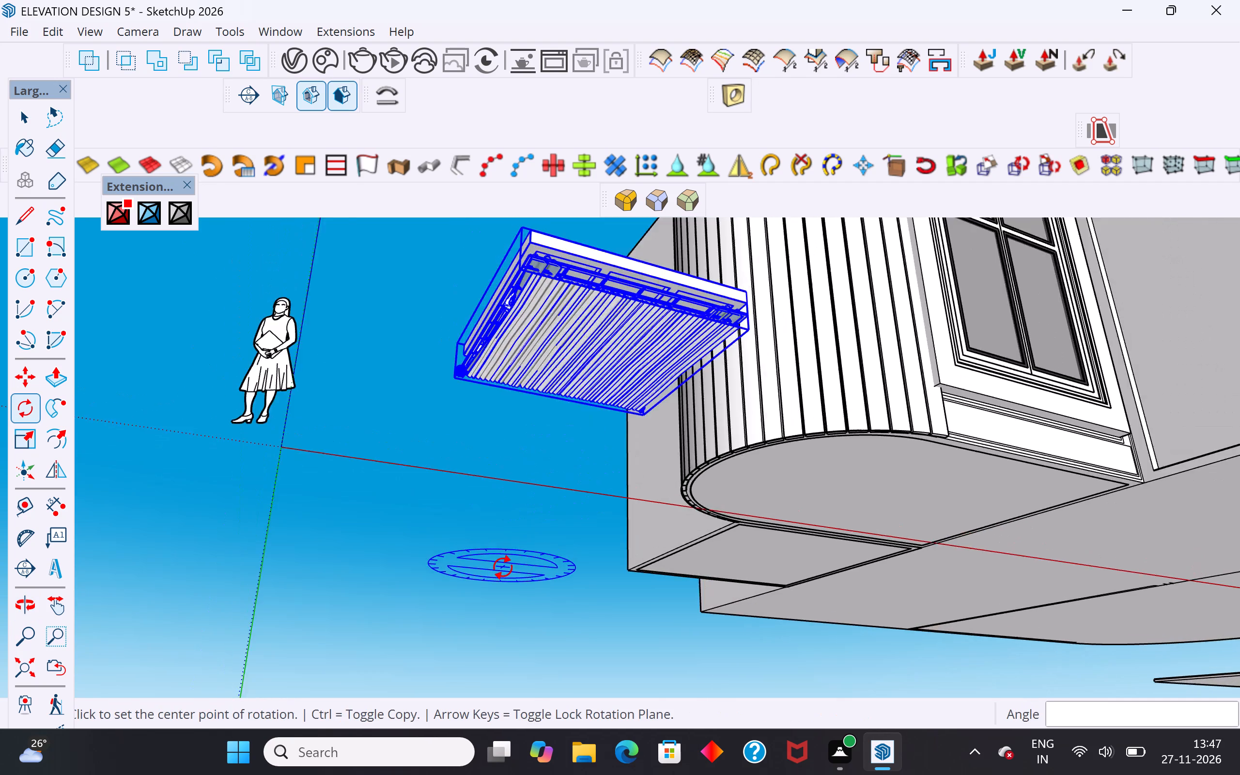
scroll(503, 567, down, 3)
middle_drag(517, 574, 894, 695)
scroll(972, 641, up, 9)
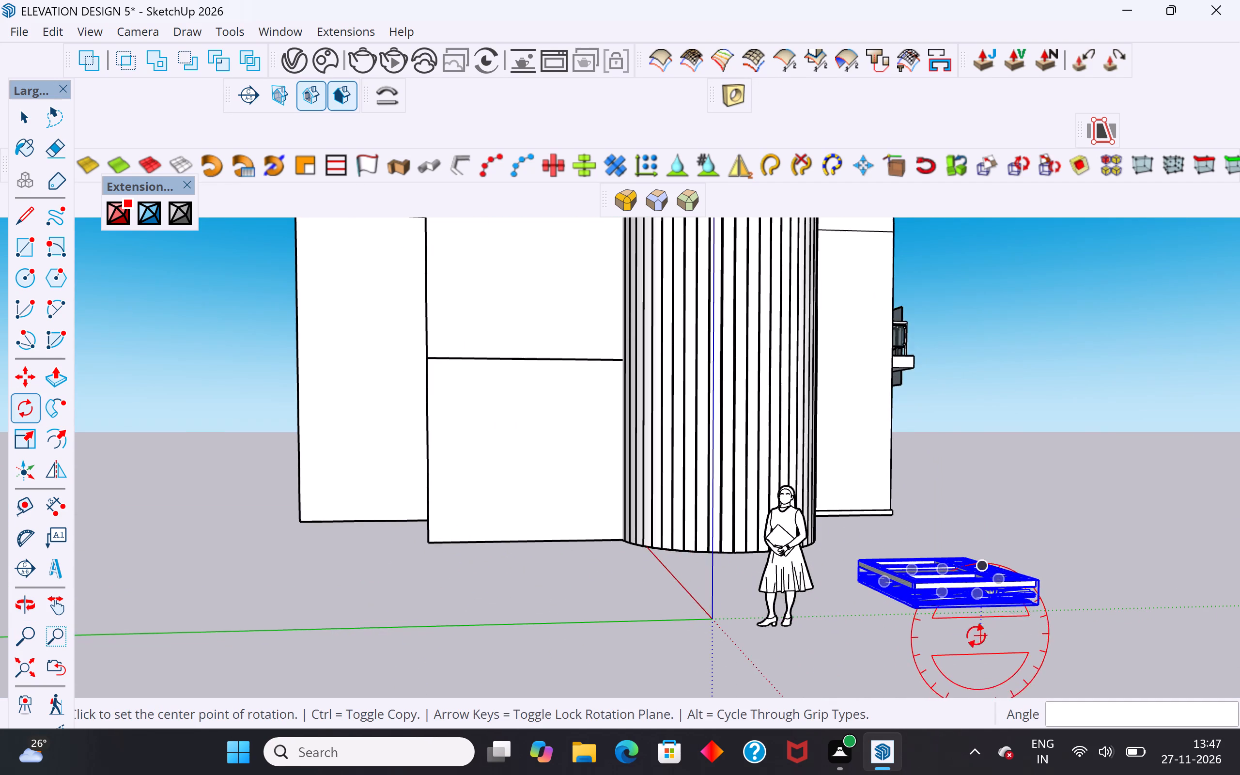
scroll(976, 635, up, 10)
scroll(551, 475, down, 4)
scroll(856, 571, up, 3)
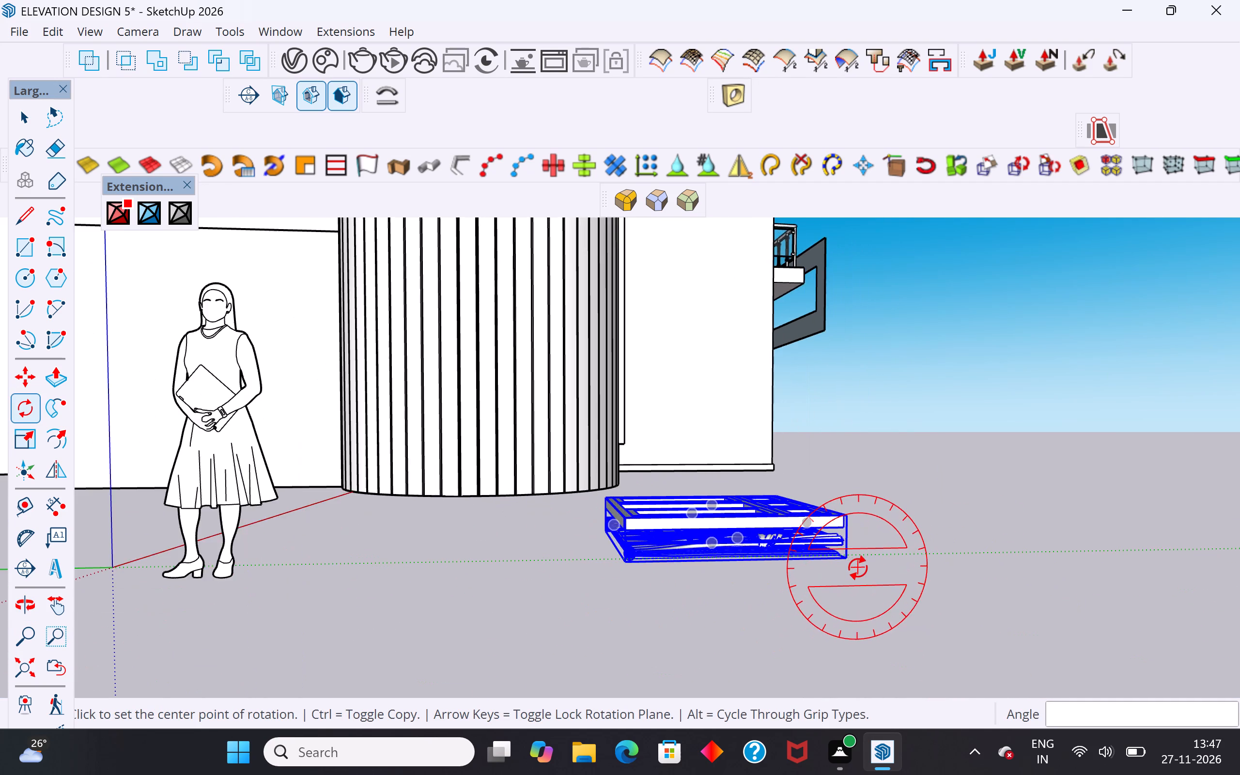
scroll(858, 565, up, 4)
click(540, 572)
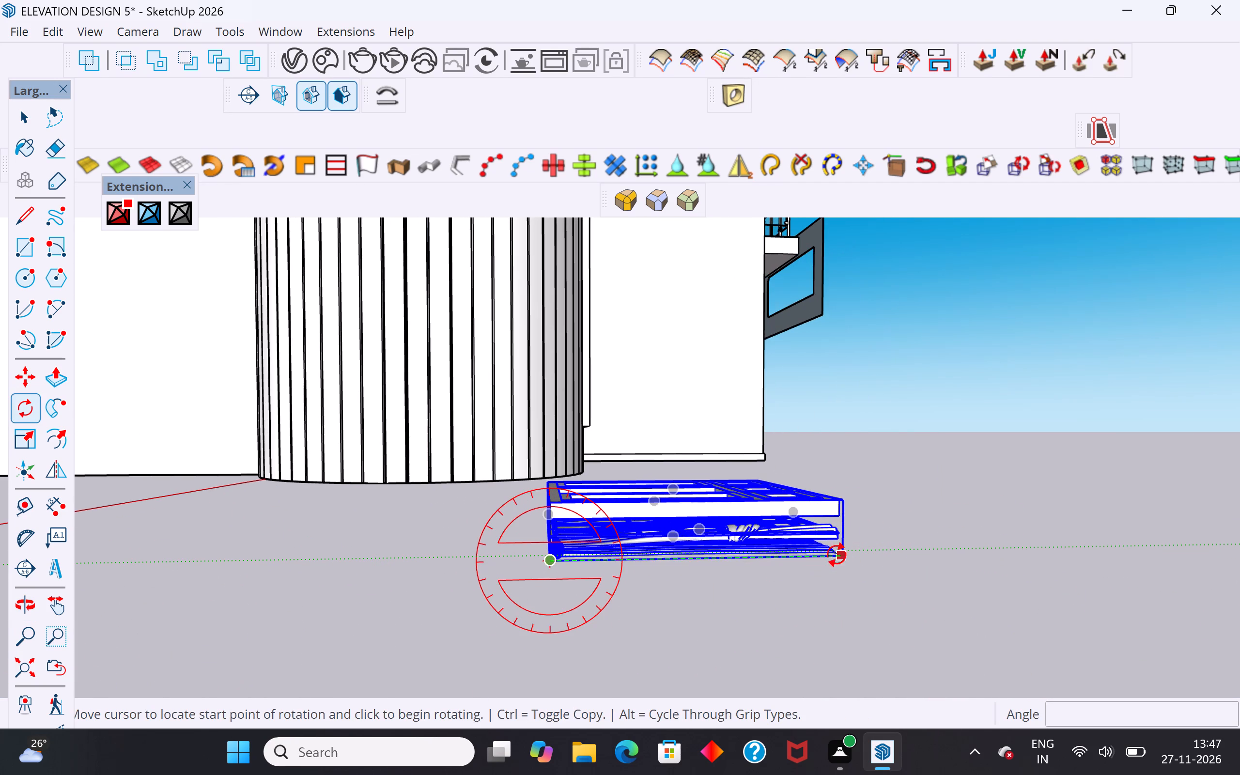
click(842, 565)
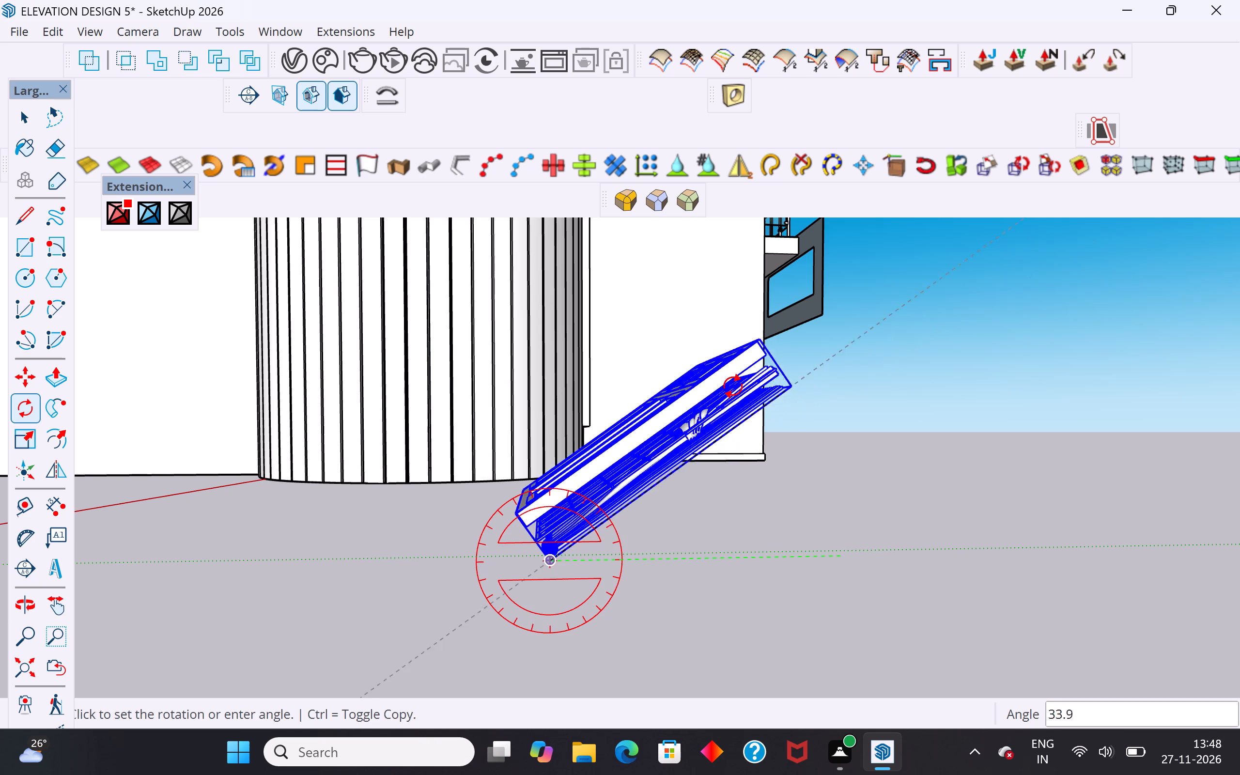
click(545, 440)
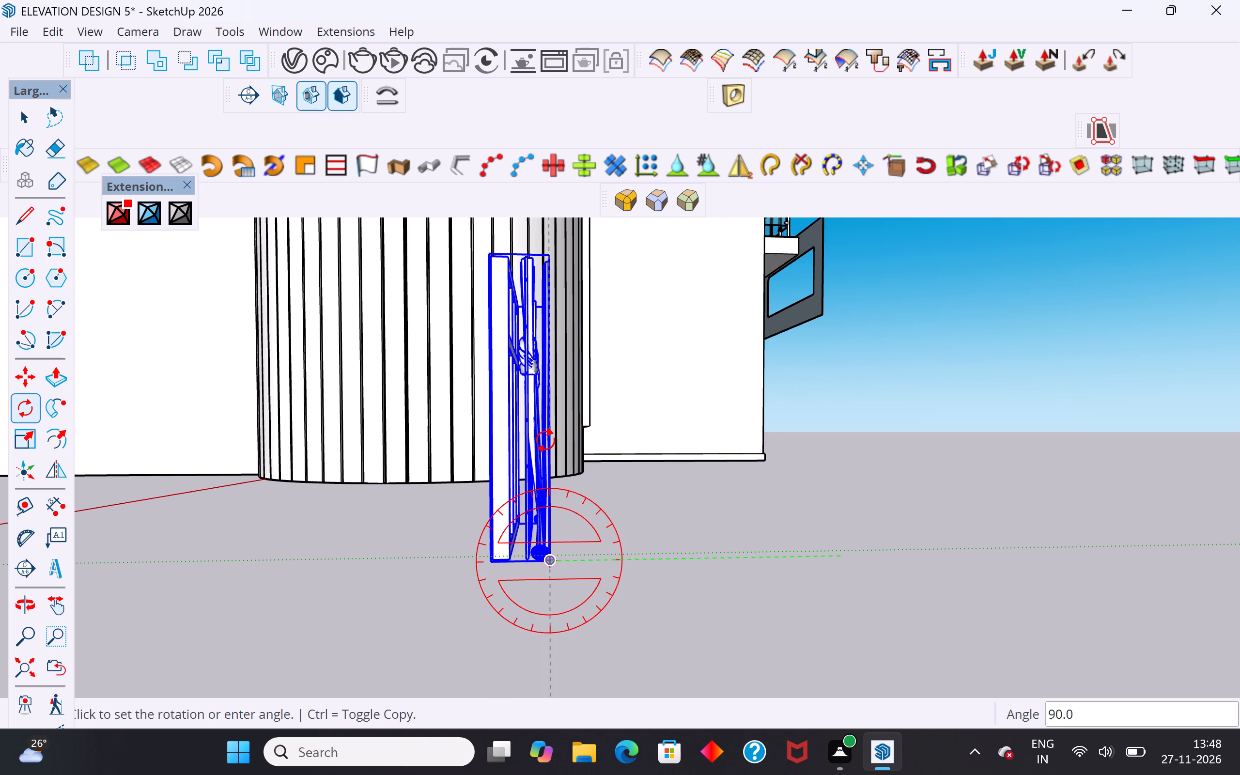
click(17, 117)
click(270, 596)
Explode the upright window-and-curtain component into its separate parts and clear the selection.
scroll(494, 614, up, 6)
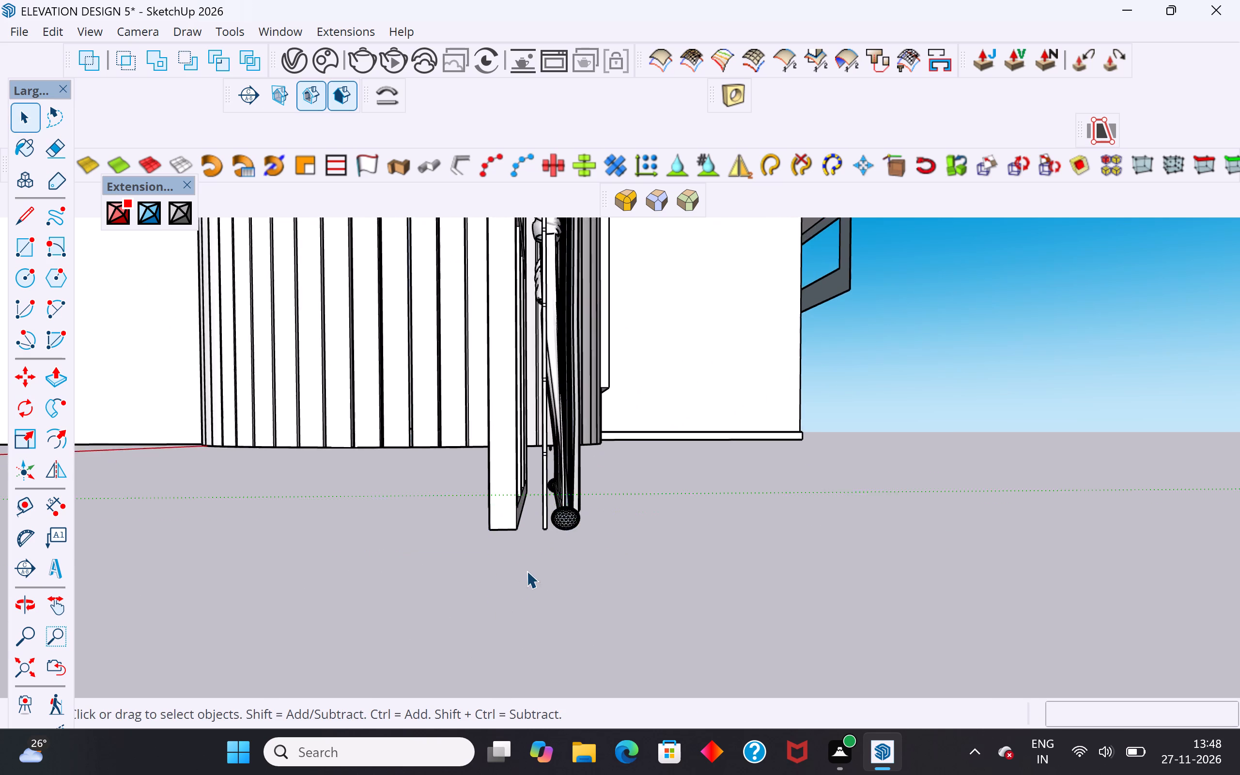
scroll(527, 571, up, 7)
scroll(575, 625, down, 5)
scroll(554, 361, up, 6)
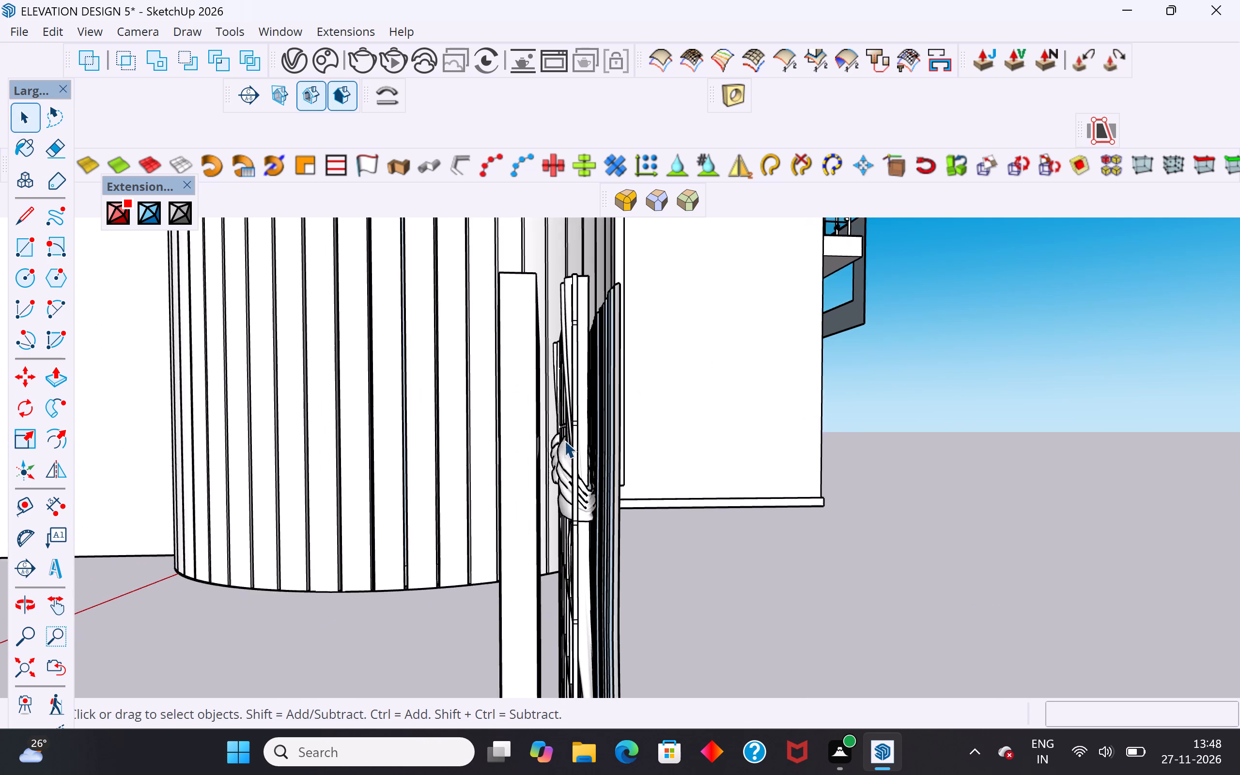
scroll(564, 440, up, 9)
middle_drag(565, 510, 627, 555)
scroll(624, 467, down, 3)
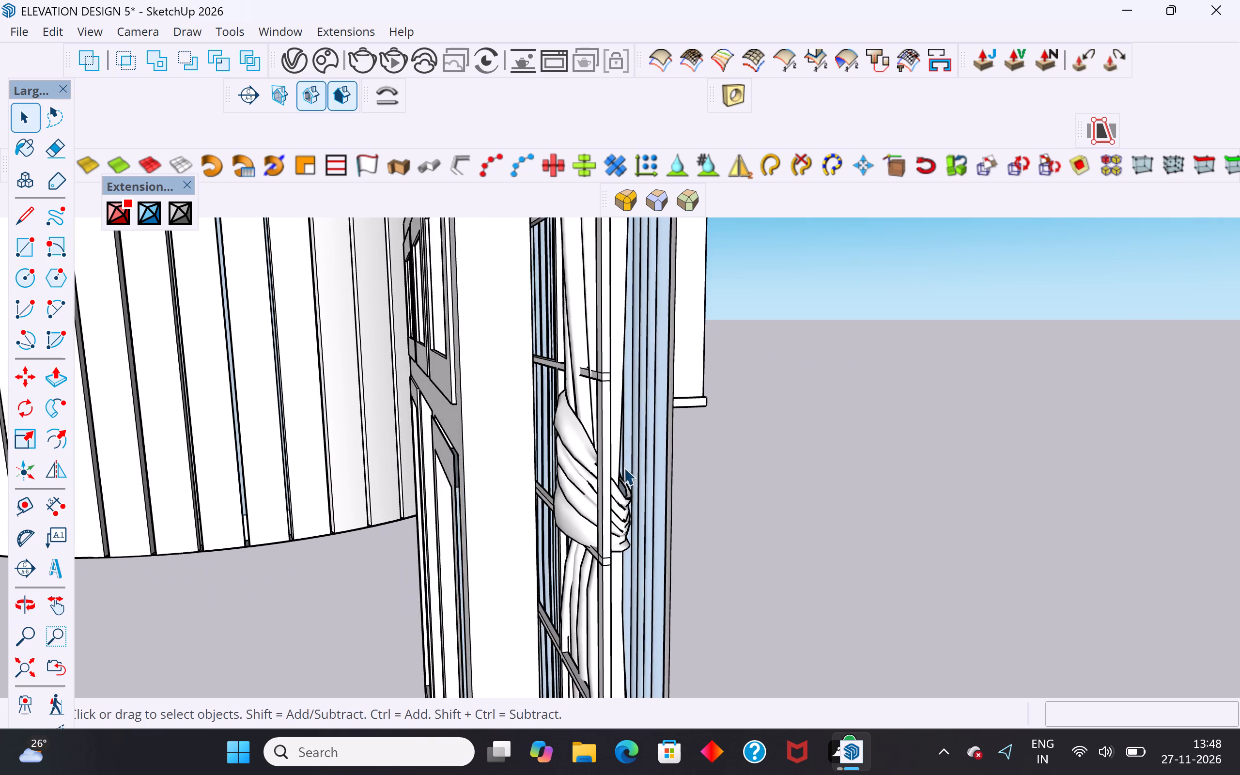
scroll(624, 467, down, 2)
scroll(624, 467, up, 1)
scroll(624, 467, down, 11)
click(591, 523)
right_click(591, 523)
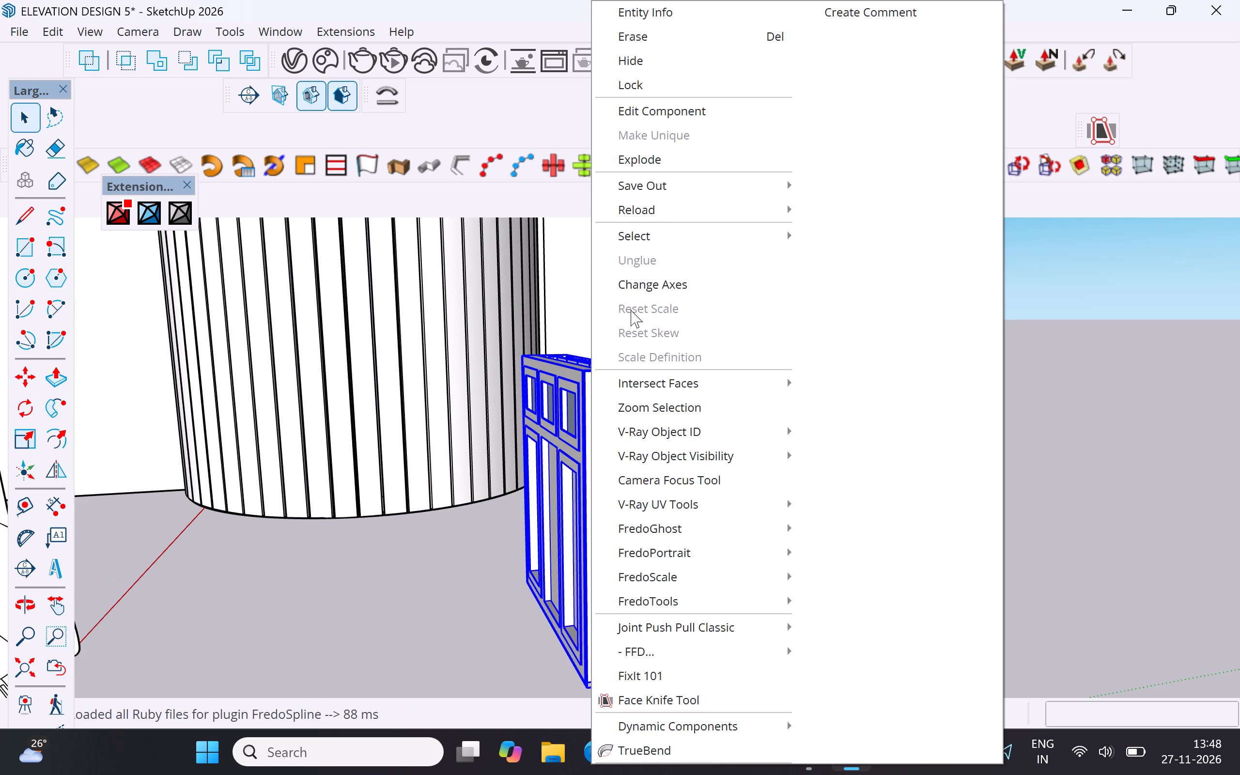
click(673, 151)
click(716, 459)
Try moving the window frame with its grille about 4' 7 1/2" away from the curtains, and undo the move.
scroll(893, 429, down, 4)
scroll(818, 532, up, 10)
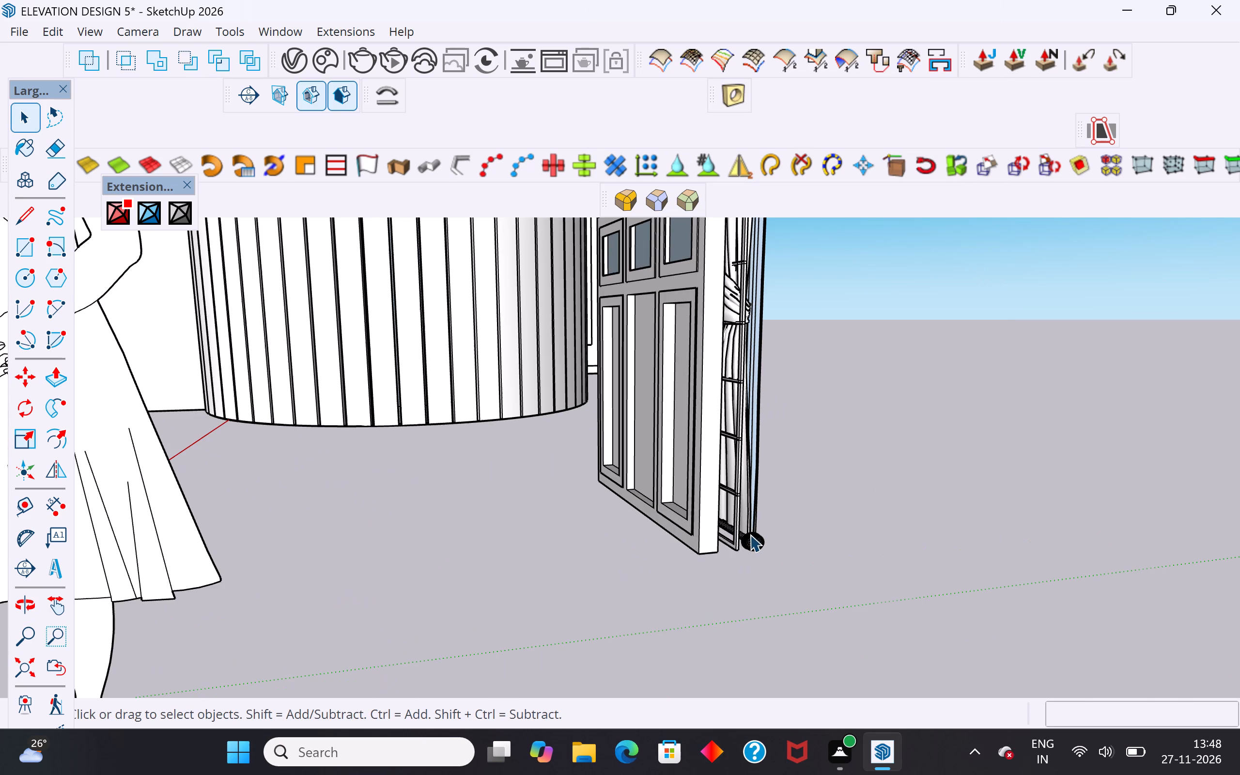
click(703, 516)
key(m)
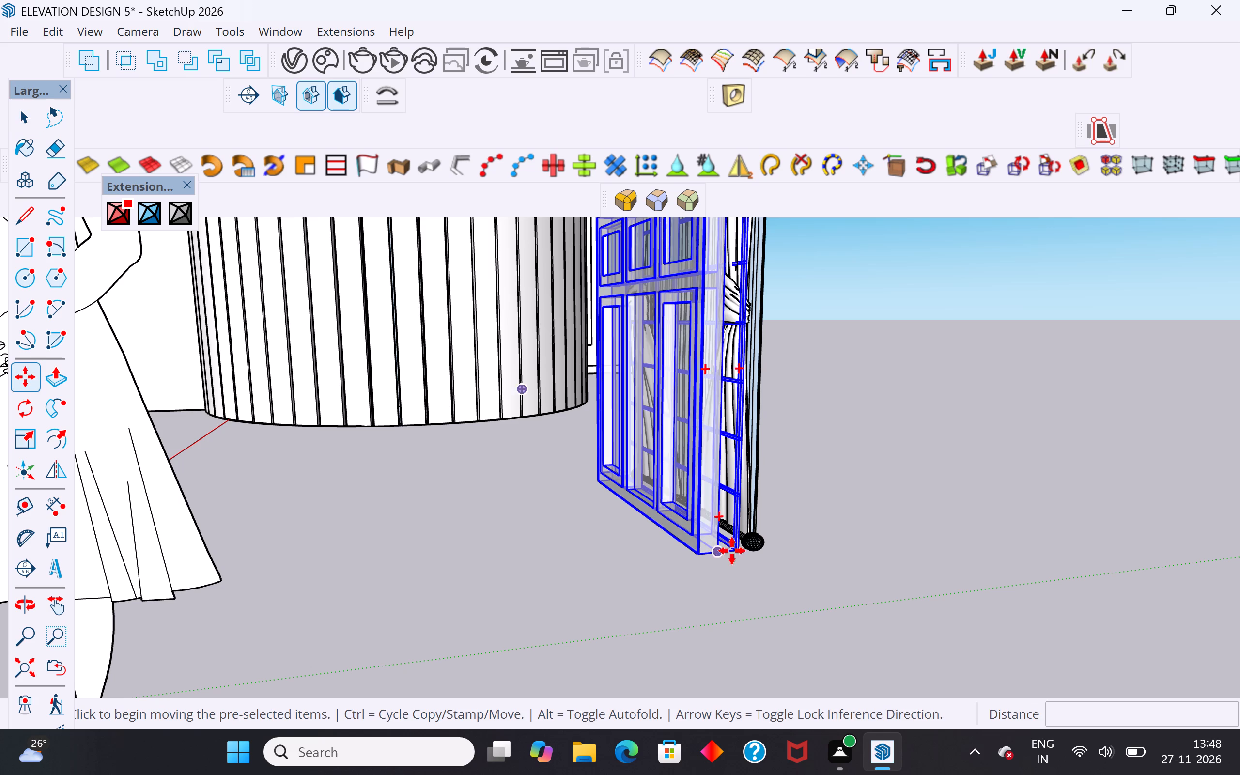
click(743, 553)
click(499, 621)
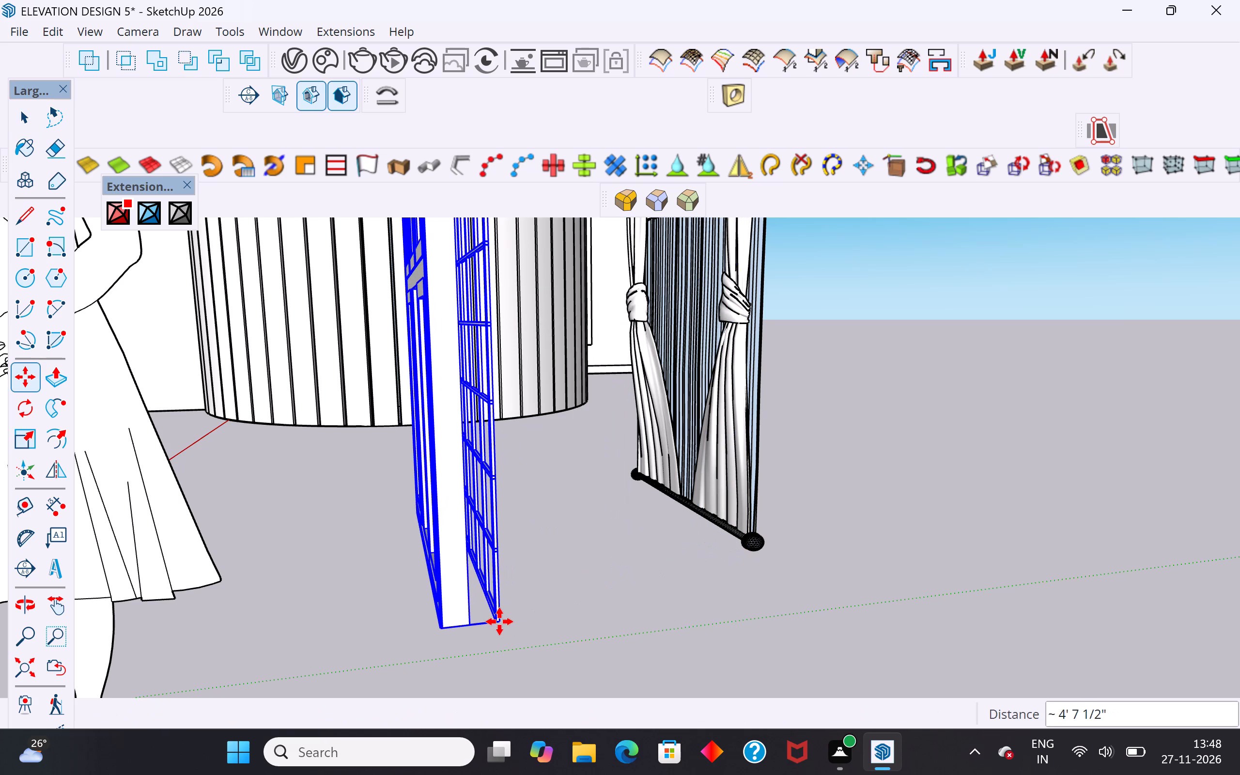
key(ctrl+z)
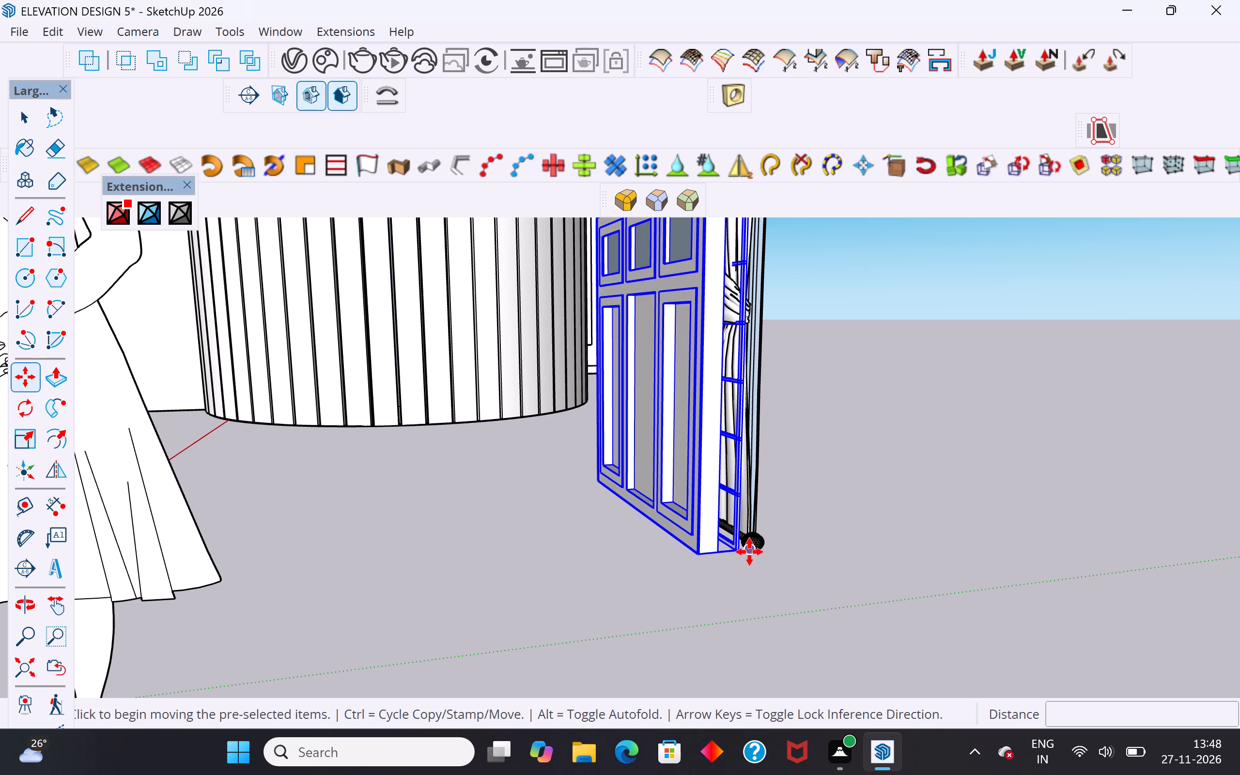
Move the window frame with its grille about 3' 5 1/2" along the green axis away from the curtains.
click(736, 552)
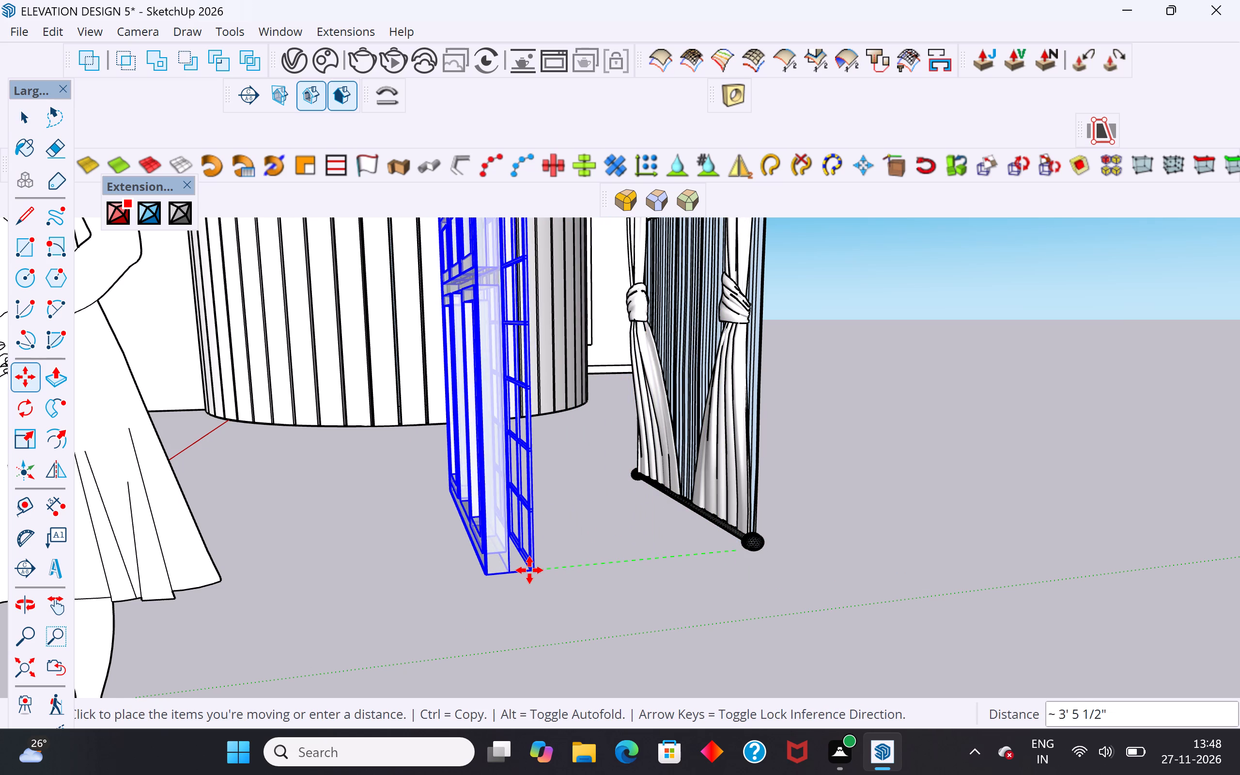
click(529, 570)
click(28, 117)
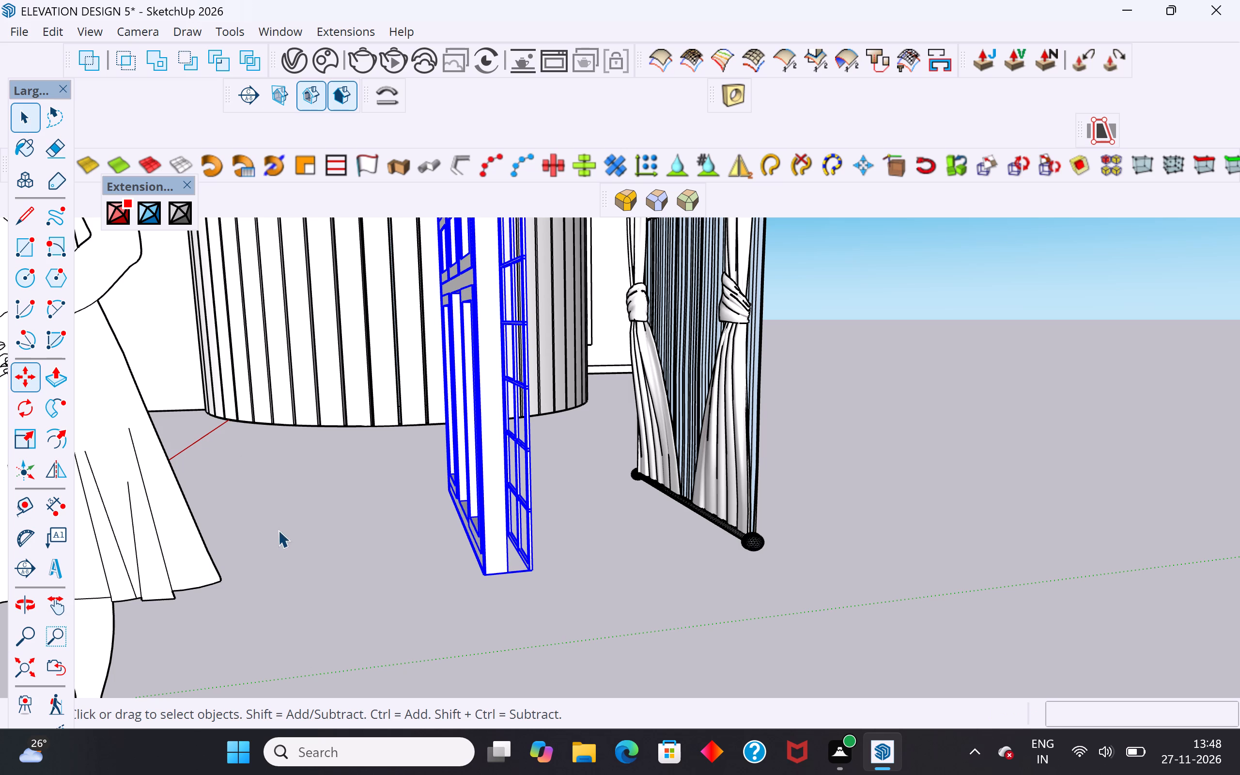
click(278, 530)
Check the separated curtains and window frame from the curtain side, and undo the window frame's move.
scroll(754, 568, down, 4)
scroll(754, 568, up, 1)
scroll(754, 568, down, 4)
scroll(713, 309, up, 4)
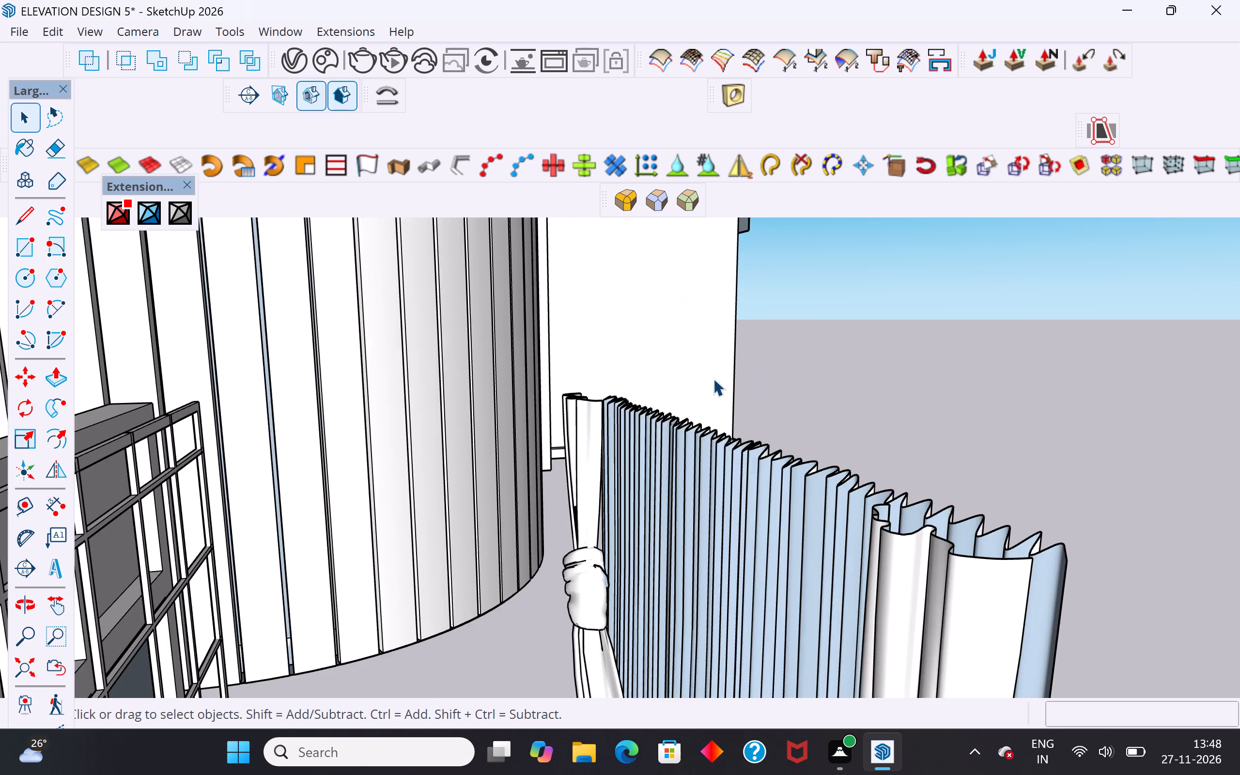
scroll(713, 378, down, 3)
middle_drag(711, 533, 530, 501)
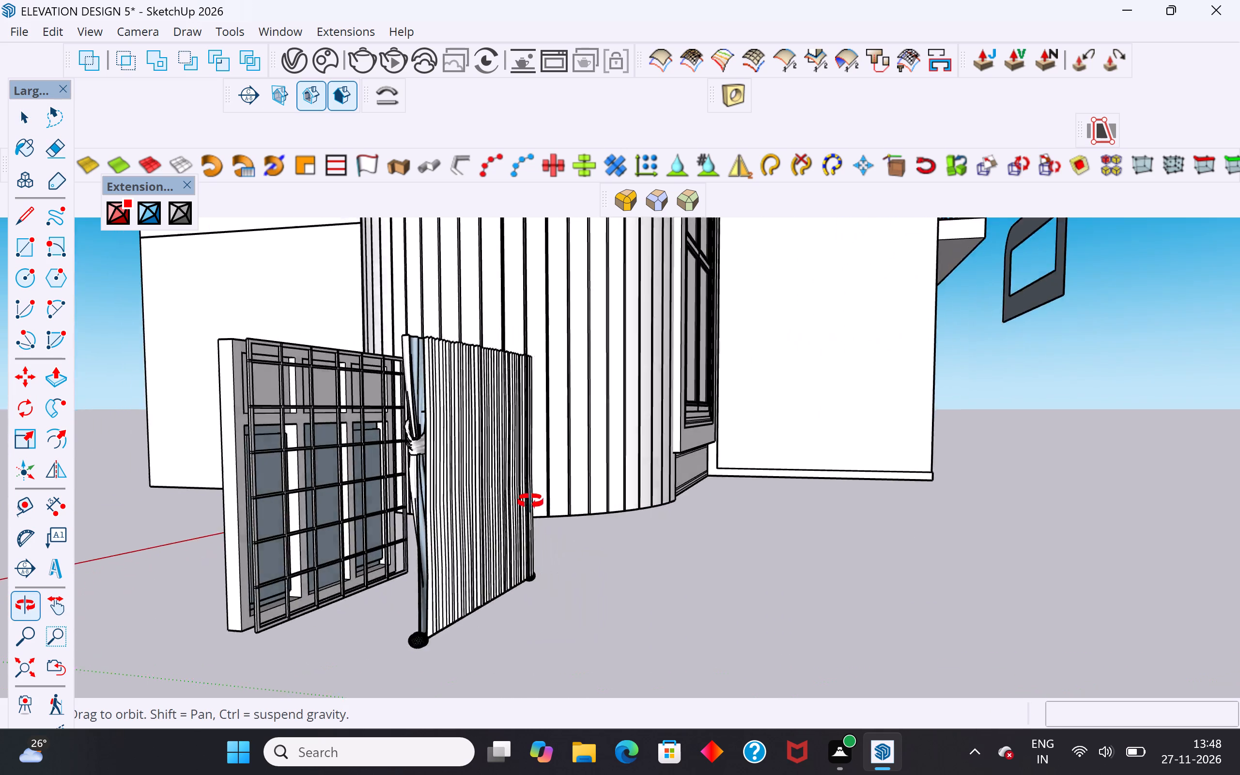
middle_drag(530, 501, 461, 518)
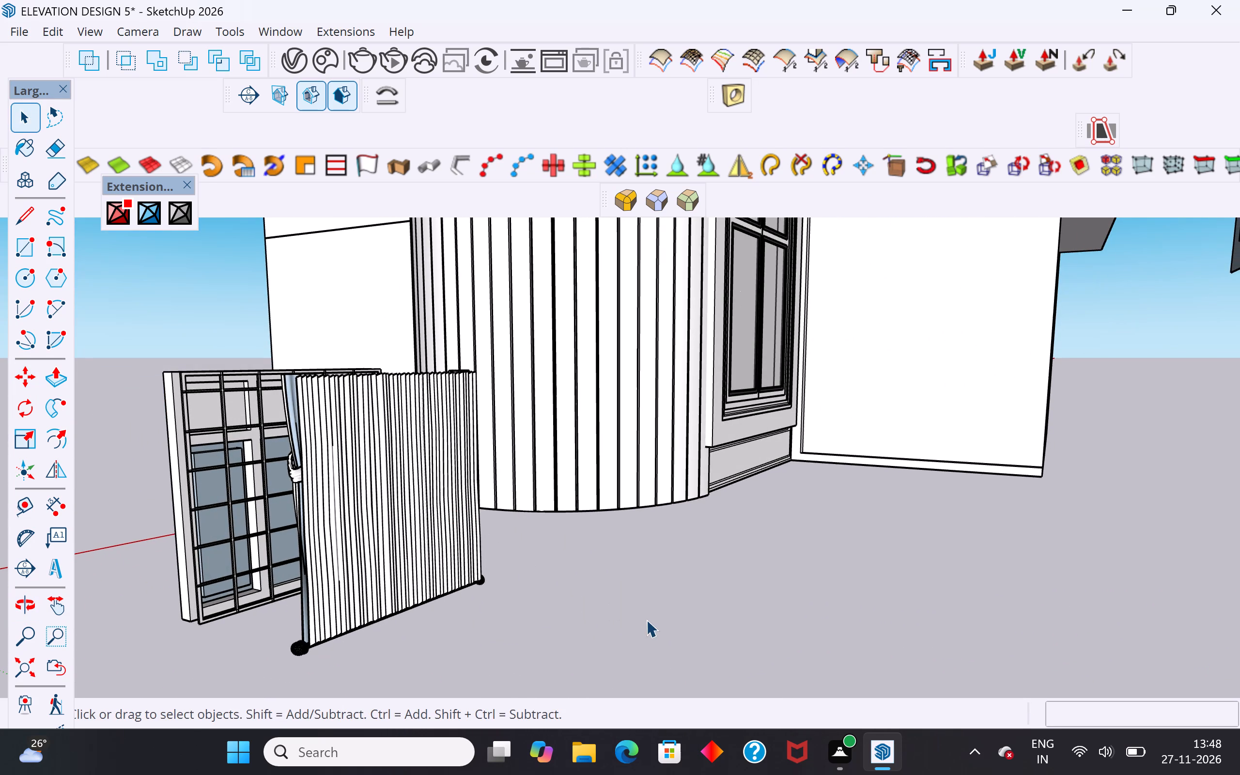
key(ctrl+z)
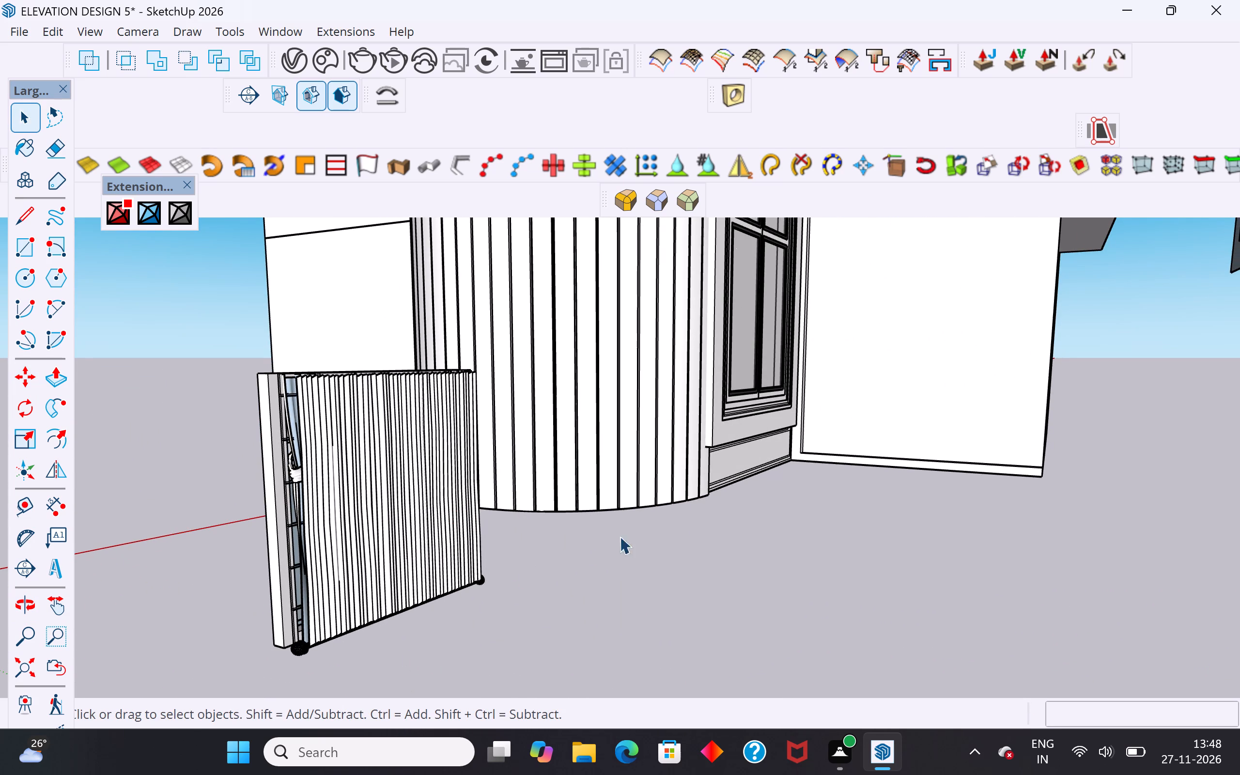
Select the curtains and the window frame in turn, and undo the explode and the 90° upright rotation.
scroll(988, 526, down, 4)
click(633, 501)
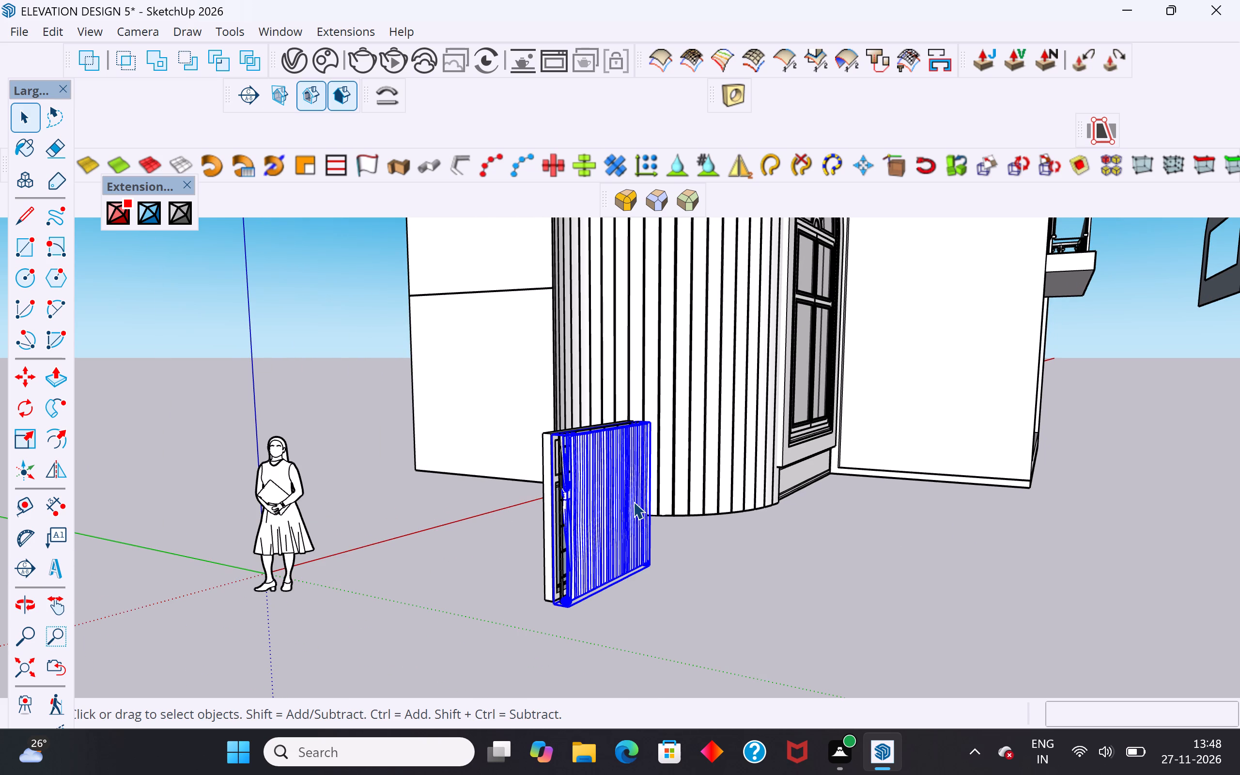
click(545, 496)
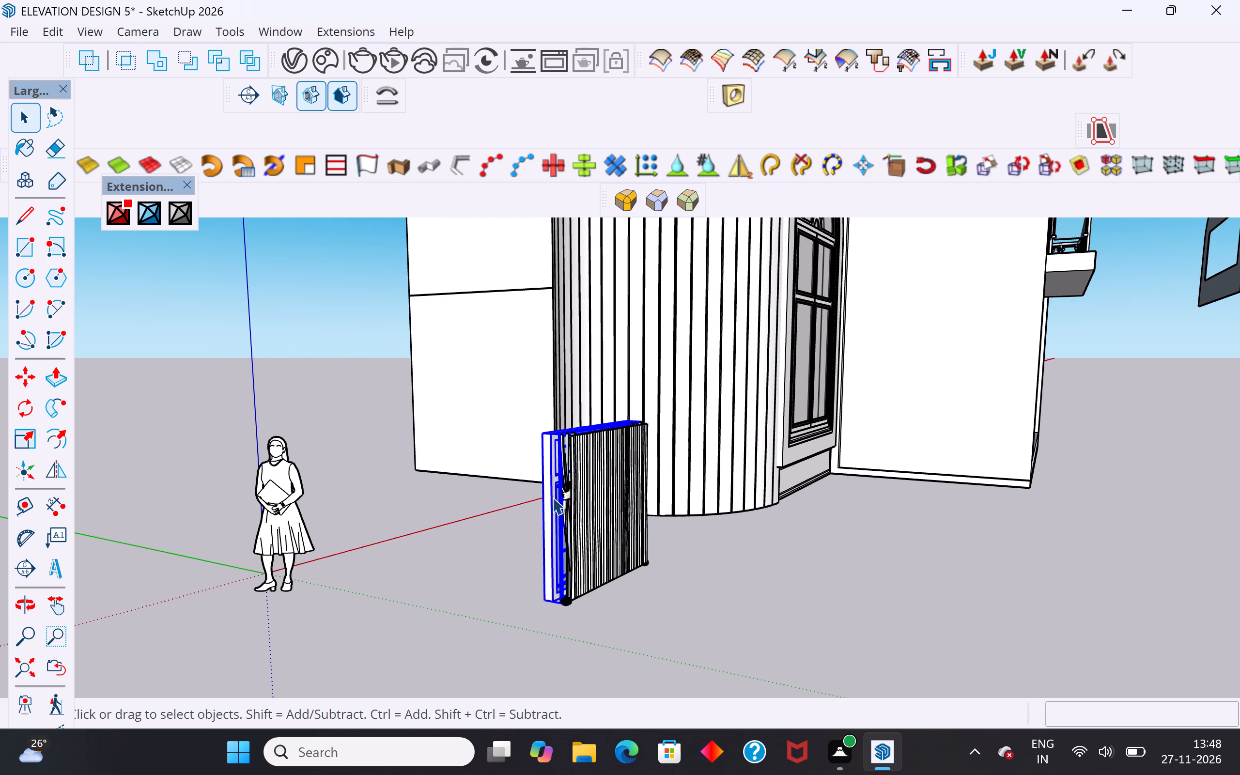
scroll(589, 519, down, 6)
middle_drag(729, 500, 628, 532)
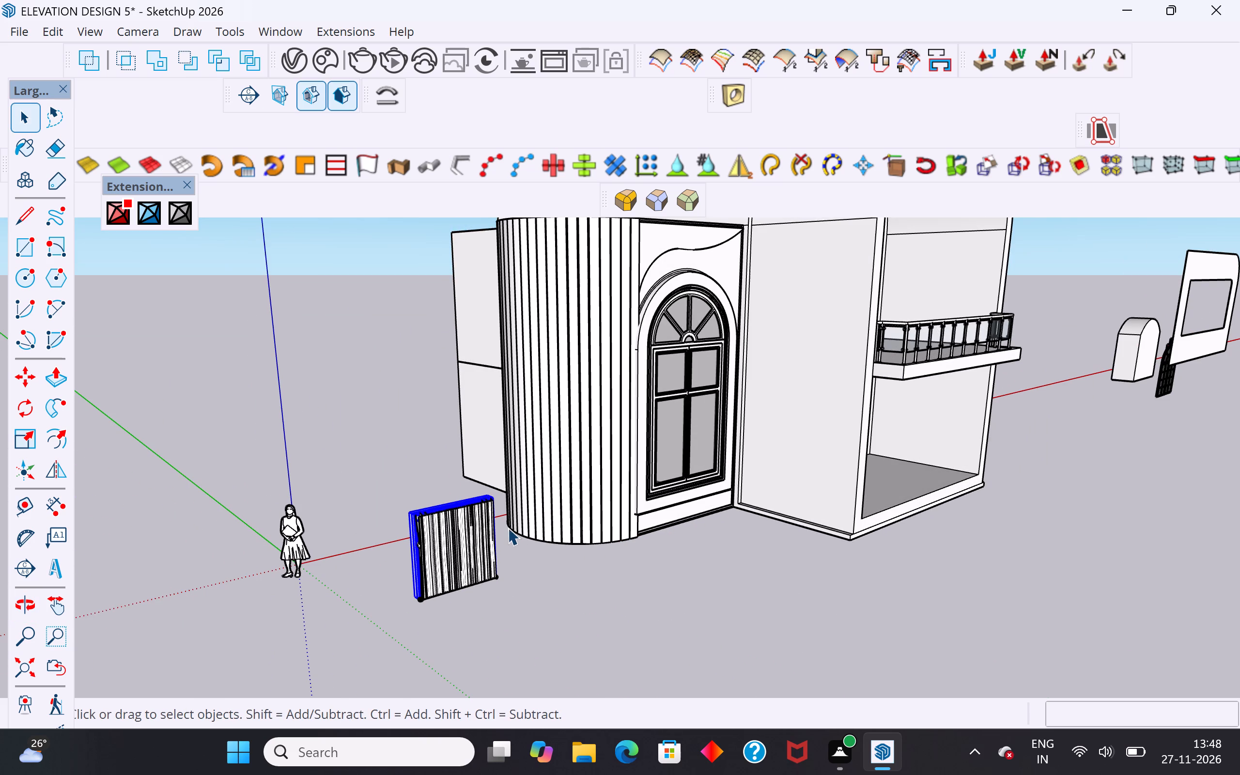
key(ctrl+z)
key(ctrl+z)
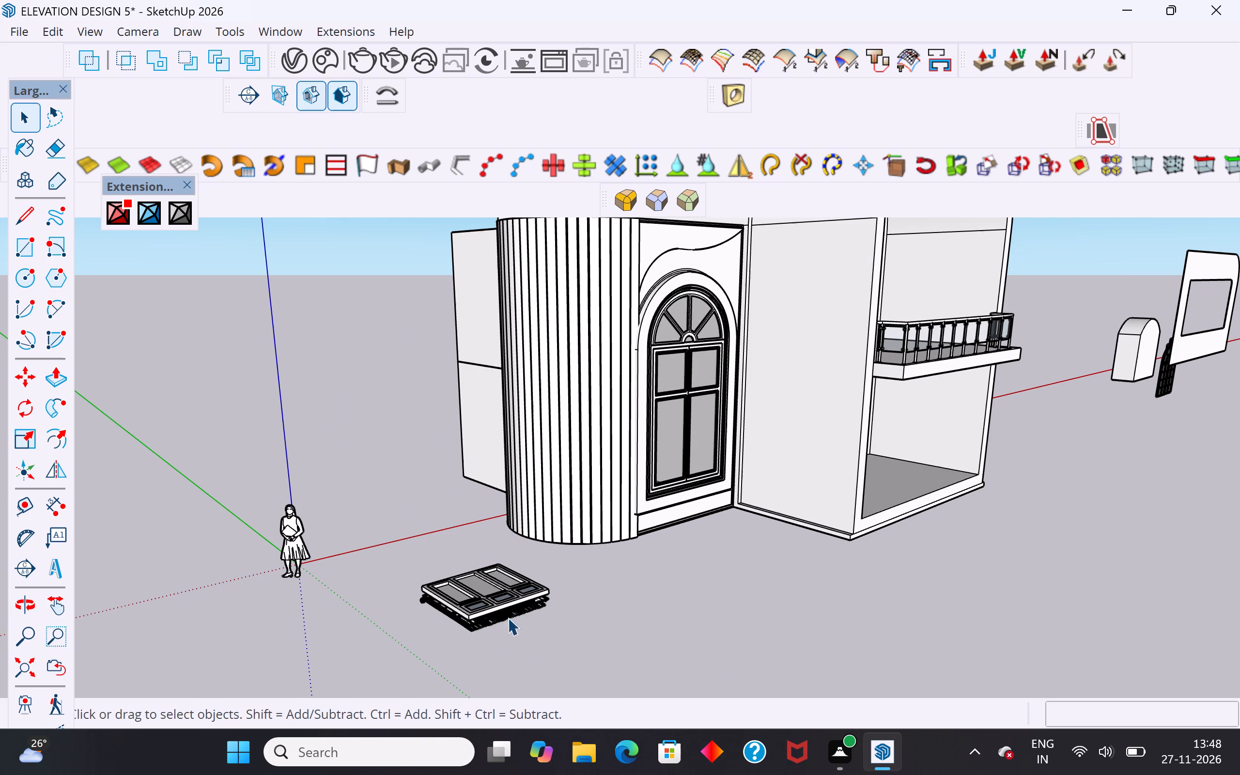
Undo the rotation that laid the window-and-curtain component flat on the ground.
middle_drag(508, 618, 519, 666)
scroll(532, 651, down, 1)
scroll(532, 651, up, 5)
key(ctrl+z)
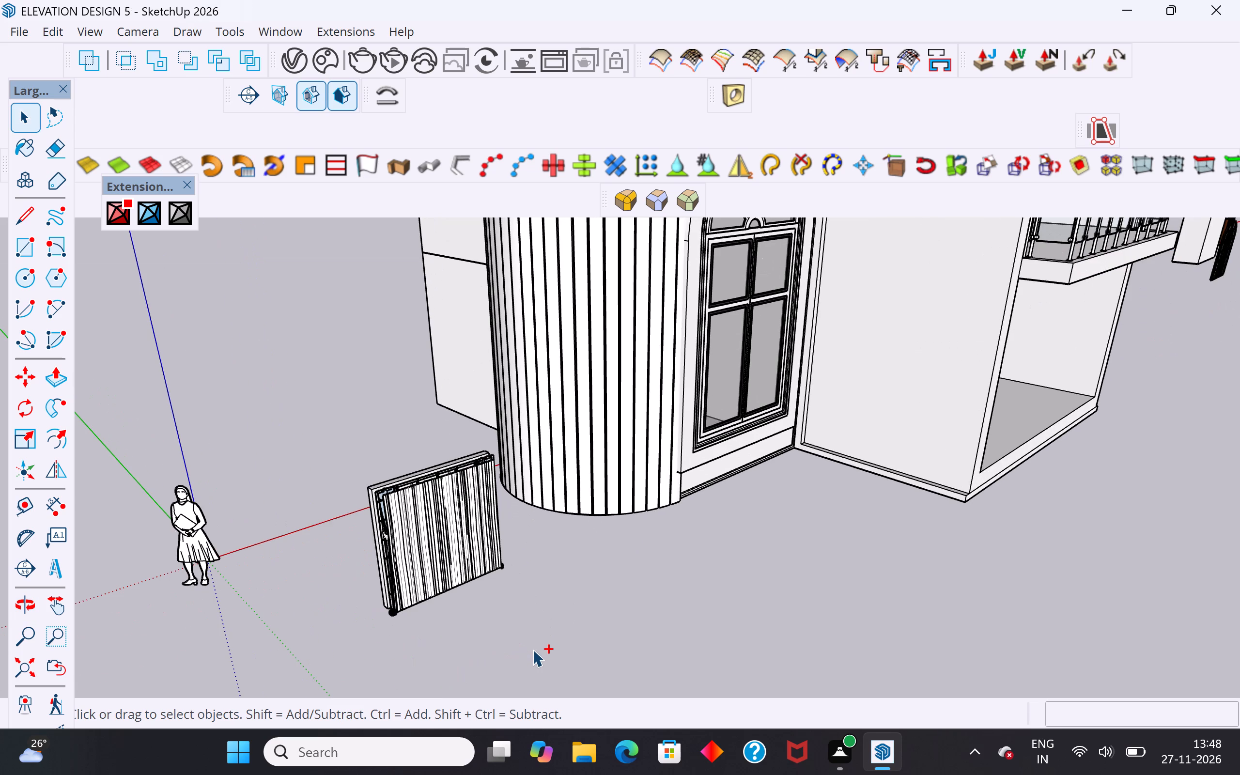
key(ctrl+z)
Rotate the window-and-curtain component about 87.9° around its lower corner to lay it flat, window side up.
middle_drag(489, 598, 842, 528)
scroll(882, 405, up, 7)
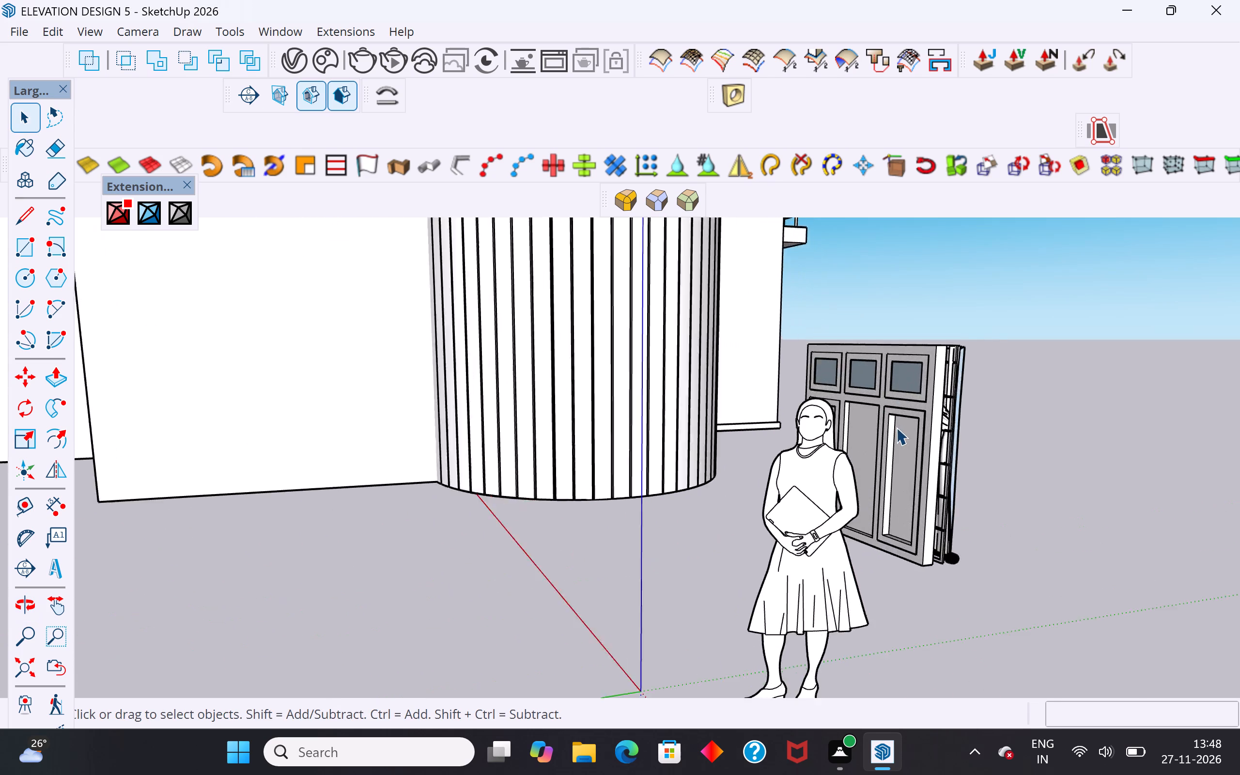
scroll(896, 427, up, 2)
middle_drag(879, 457, 767, 431)
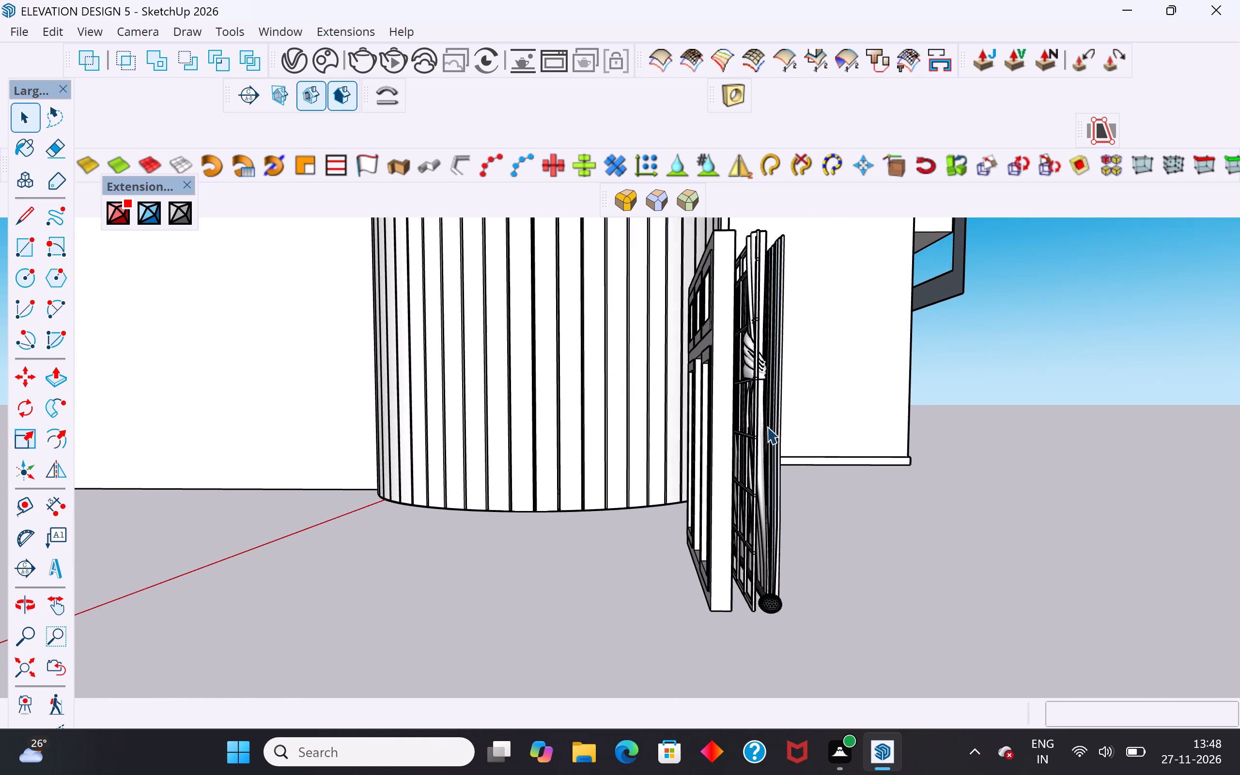
scroll(767, 425, up, 3)
scroll(767, 425, down, 5)
middle_drag(772, 437, 781, 470)
click(774, 462)
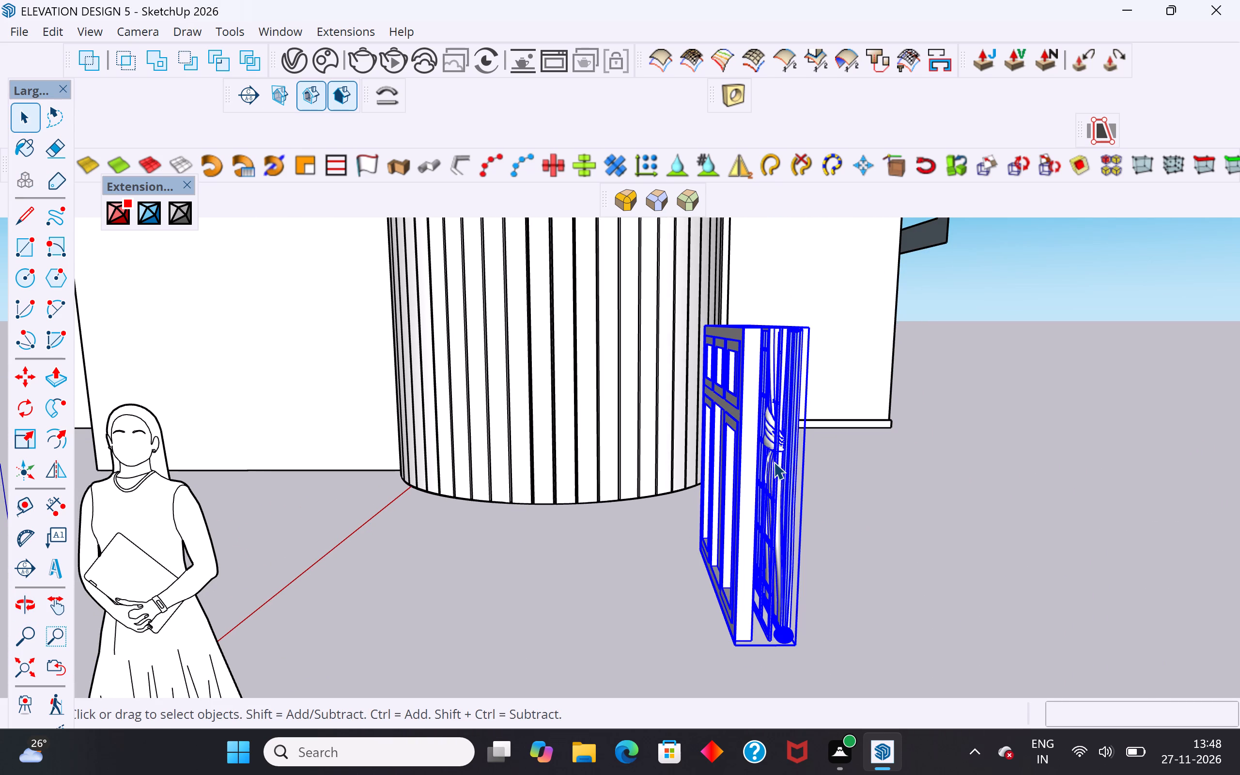
click(10, 411)
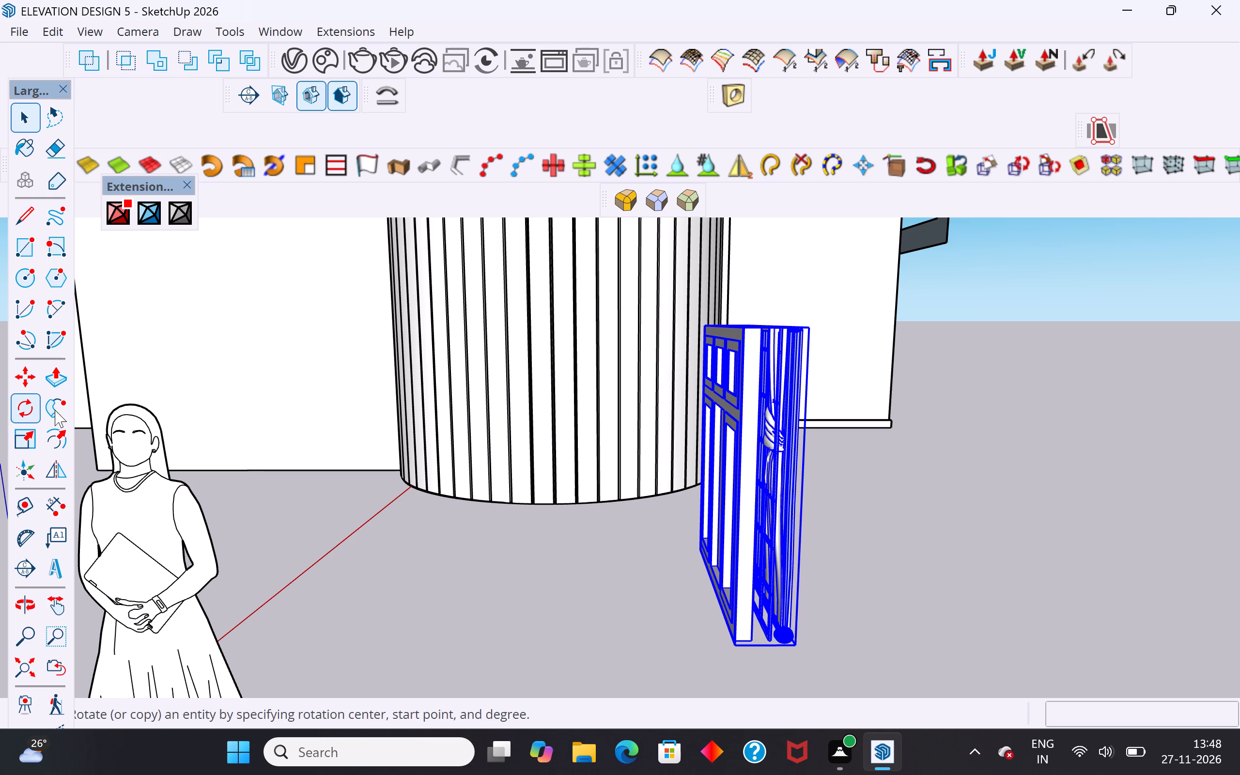
click(15, 405)
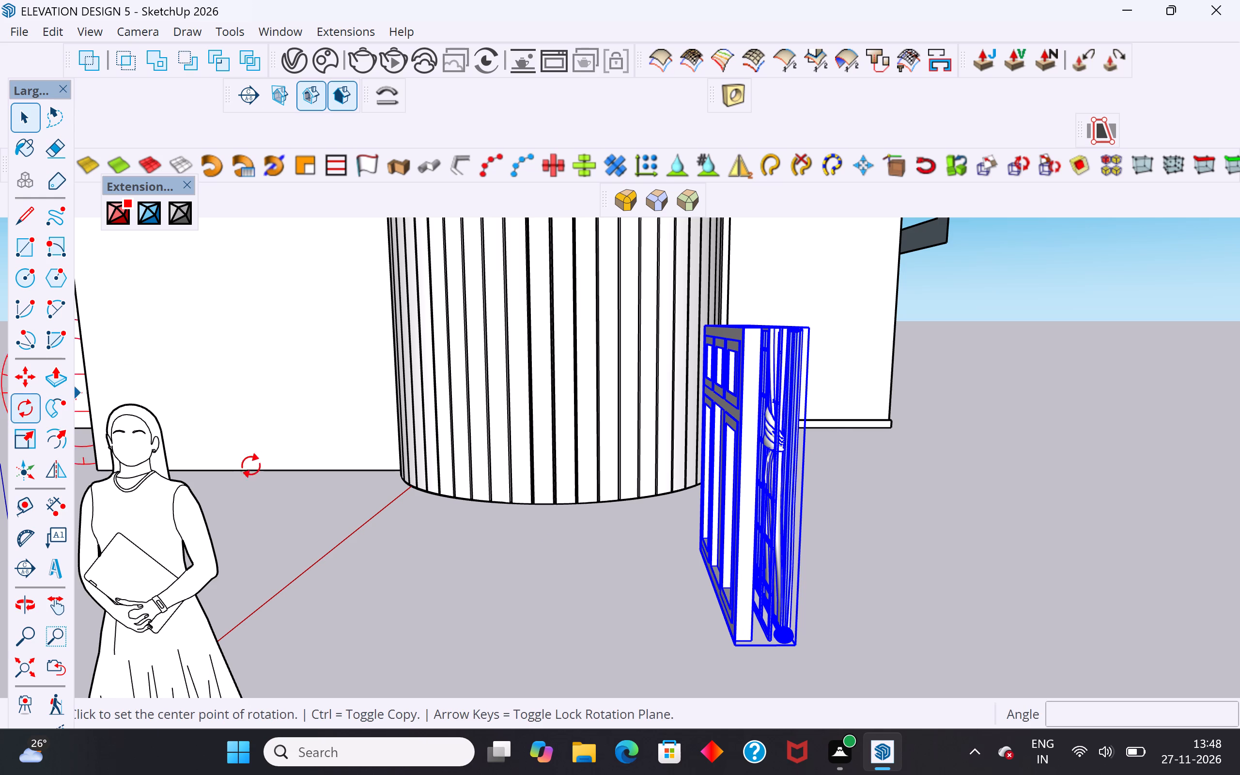
click(741, 636)
click(769, 324)
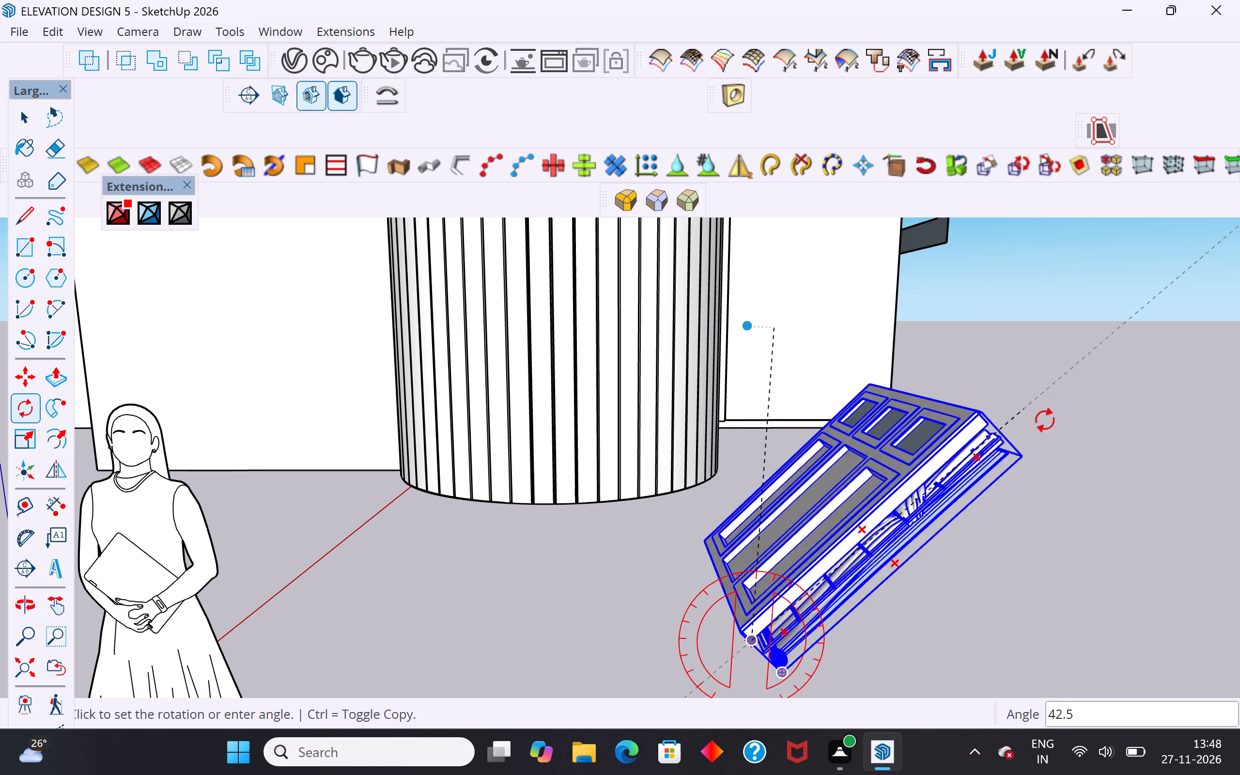
click(1164, 650)
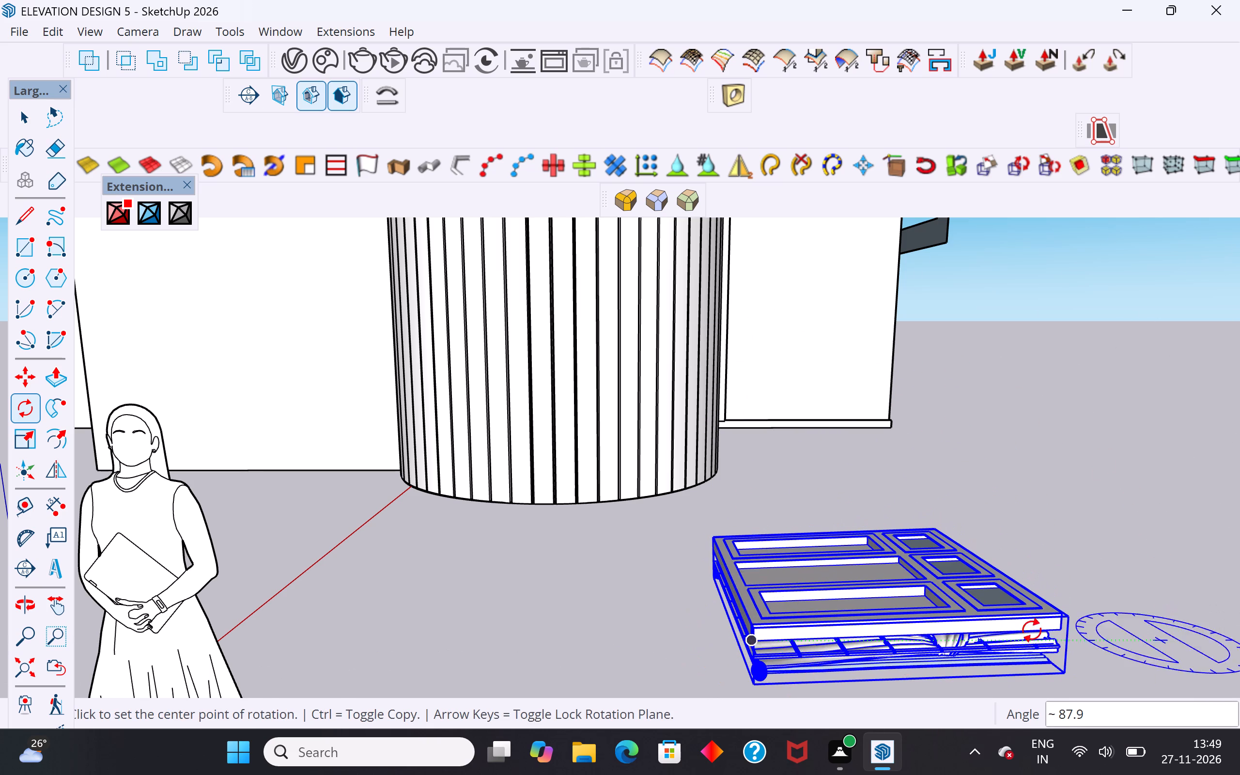
Rotate the flat window-and-curtain component 90° around its centre to stand it upright, and clear the selection.
scroll(379, 523, down, 9)
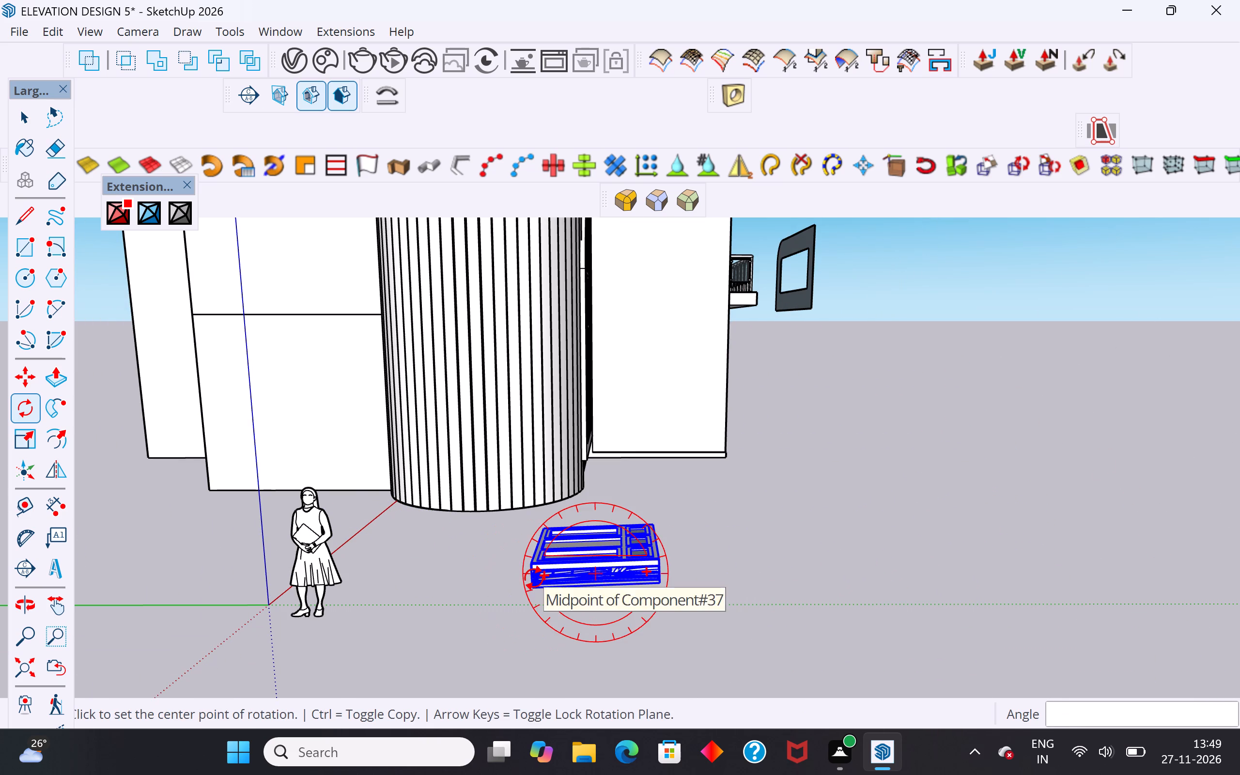
click(537, 583)
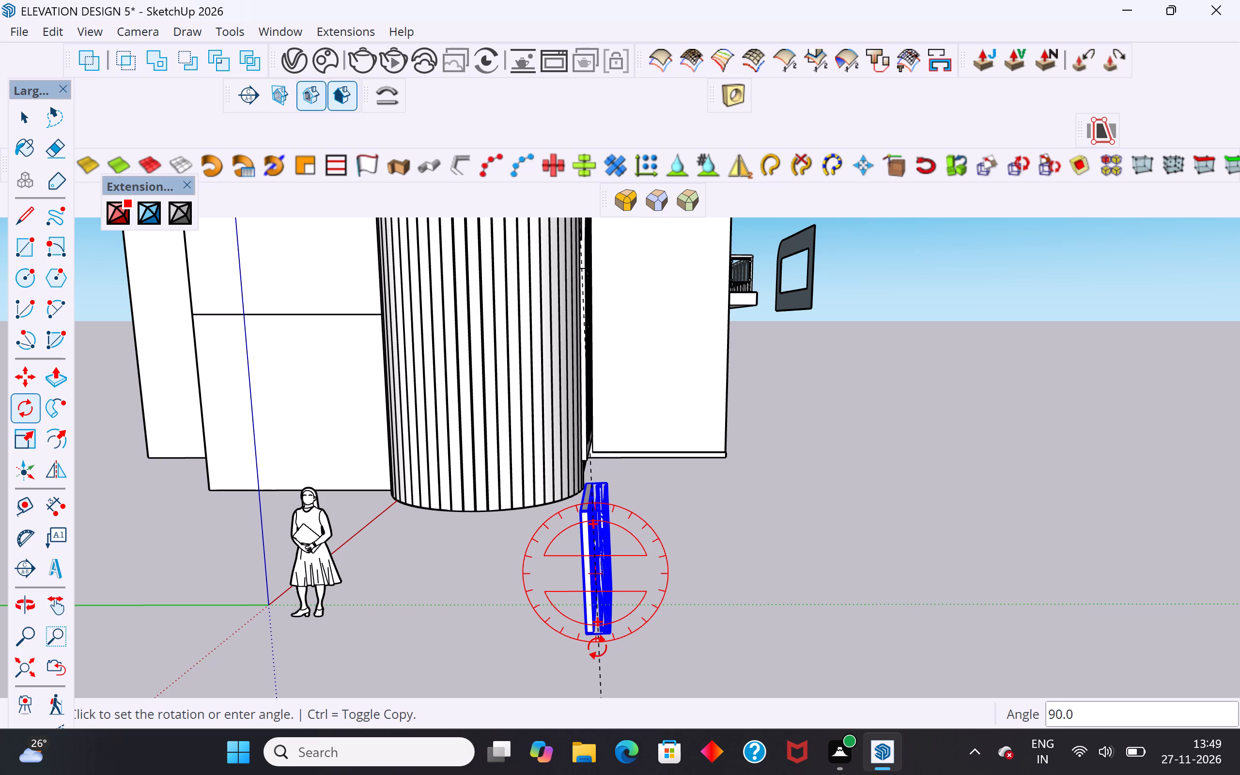
click(597, 647)
click(21, 111)
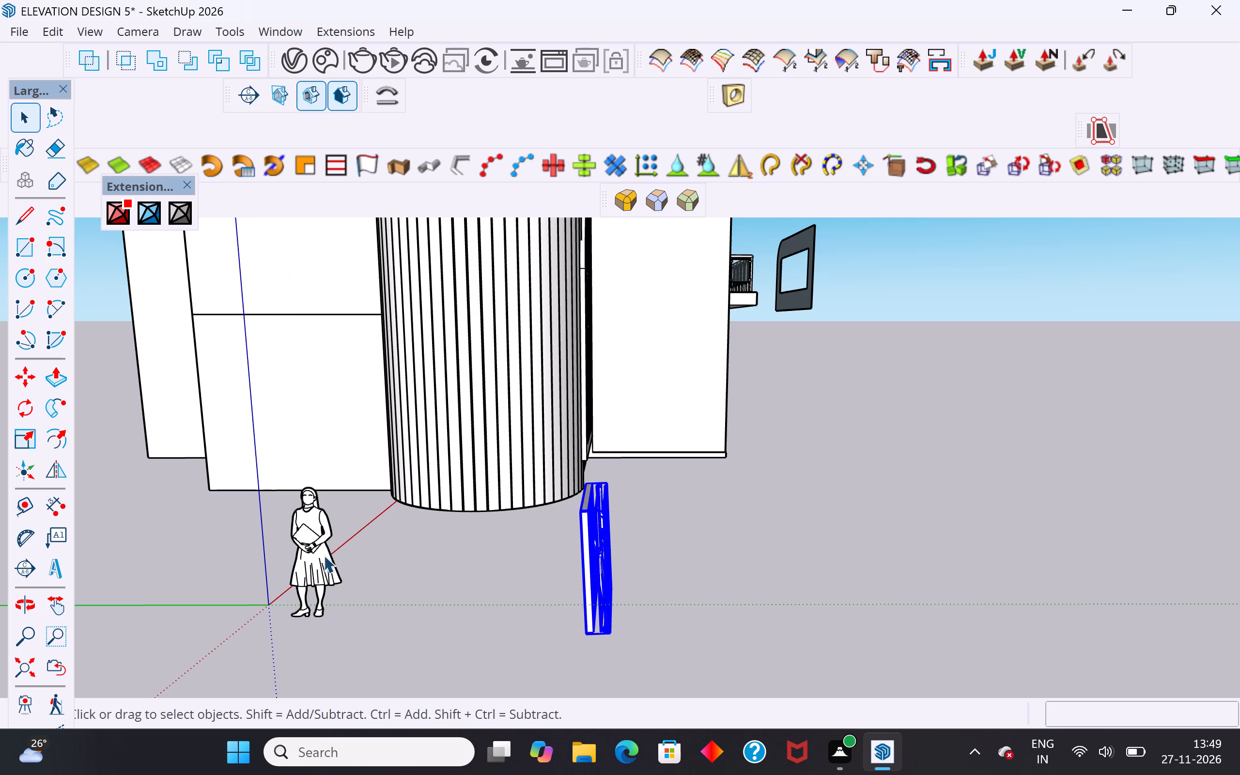
click(364, 584)
Examine the upright component from the curtain side and close up between the window frame and the curtains.
scroll(538, 650, down, 1)
scroll(543, 643, up, 6)
scroll(611, 604, down, 1)
scroll(611, 604, up, 2)
middle_drag(668, 581, 413, 579)
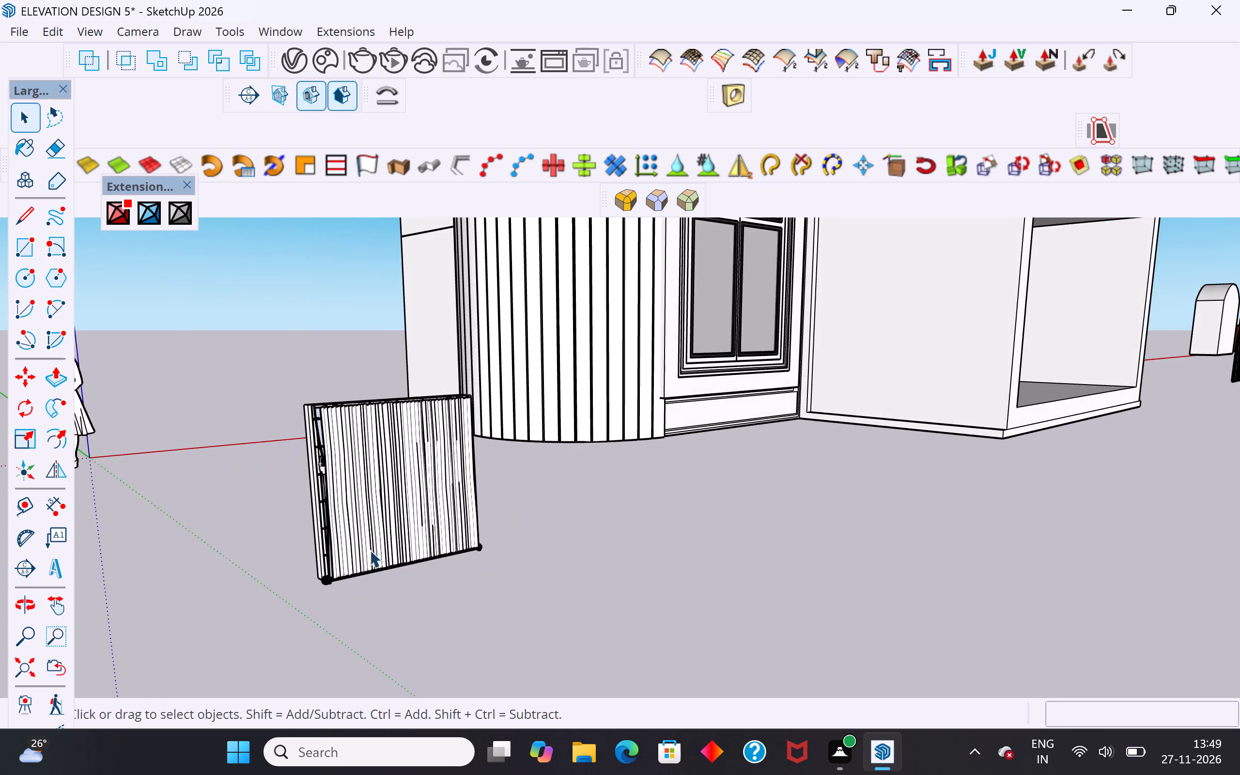
scroll(354, 526, up, 11)
middle_drag(359, 486, 599, 520)
scroll(613, 460, up, 7)
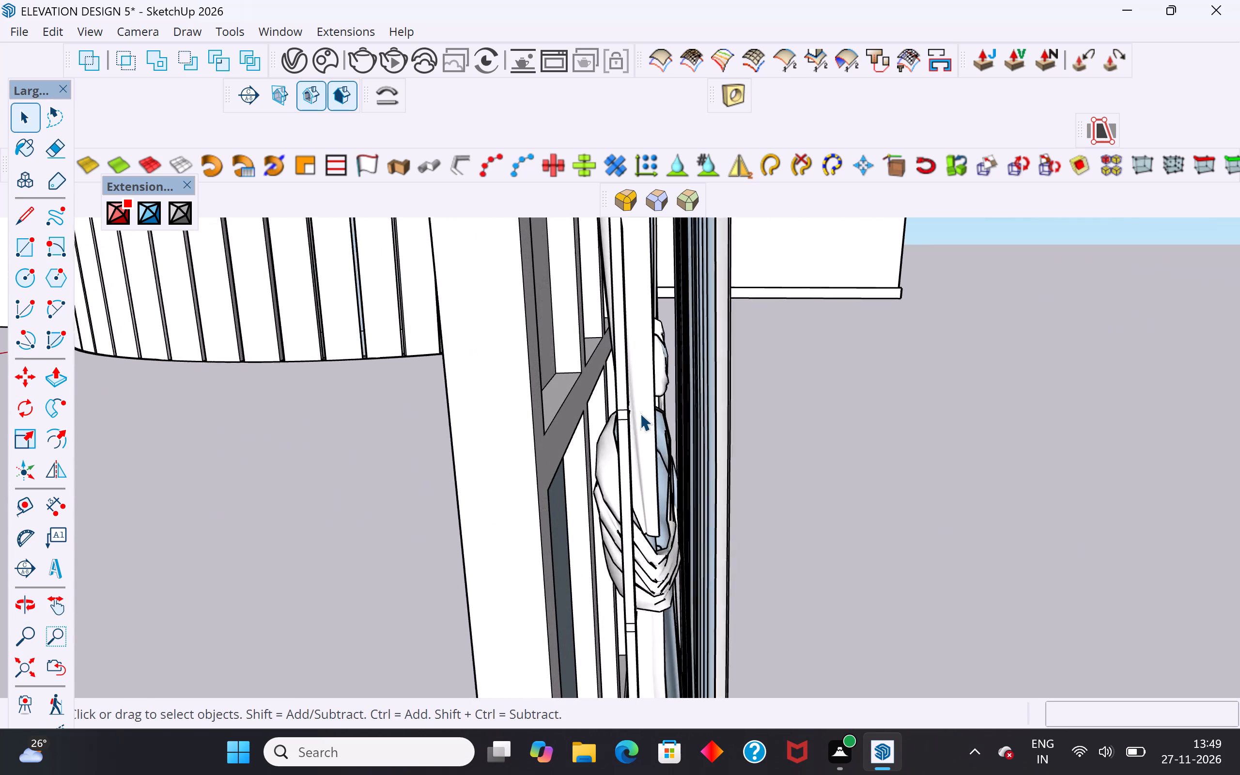
scroll(640, 413, up, 17)
middle_drag(655, 419, 787, 399)
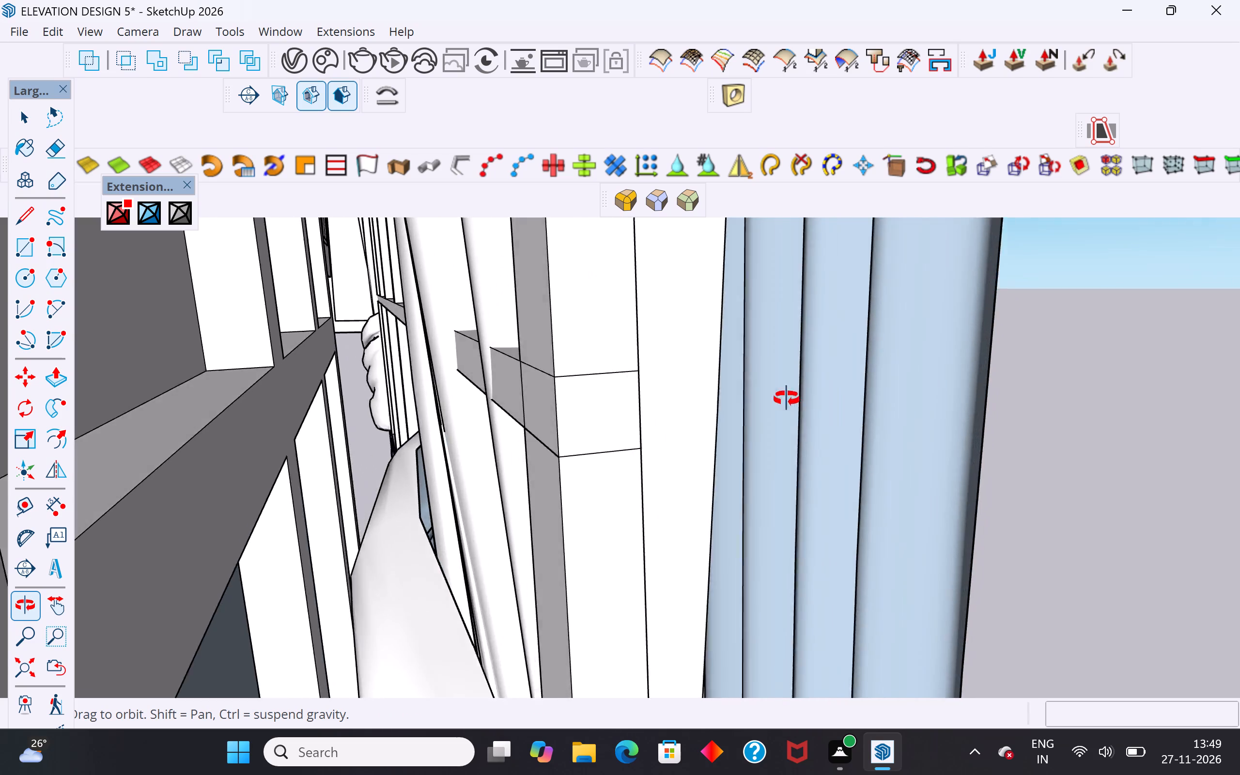
middle_drag(787, 399, 707, 408)
scroll(518, 464, down, 3)
scroll(518, 464, up, 1)
scroll(518, 464, down, 19)
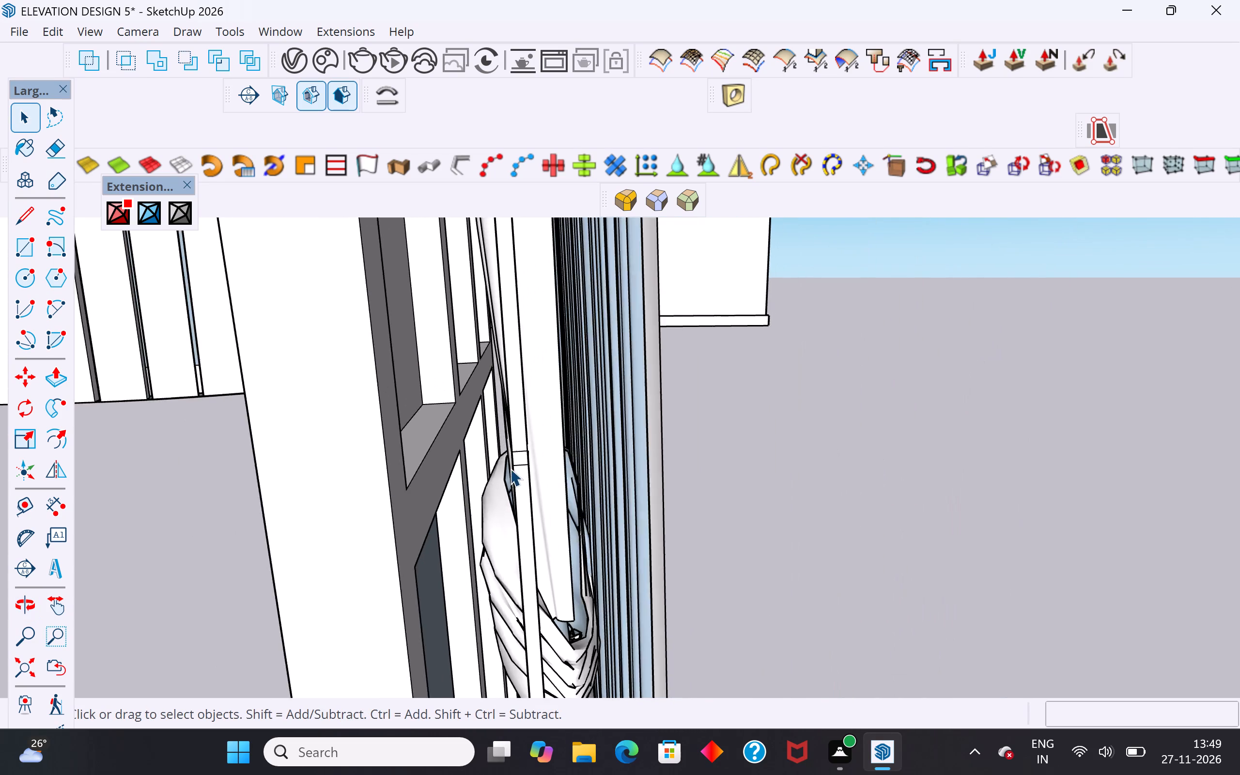
scroll(510, 468, down, 10)
Examine the whole house elevation and the loose arched window, door and panel parts set out along the red axis.
click(819, 468)
scroll(283, 538, down, 7)
scroll(362, 496, up, 1)
scroll(362, 496, down, 2)
middle_drag(966, 378, 666, 410)
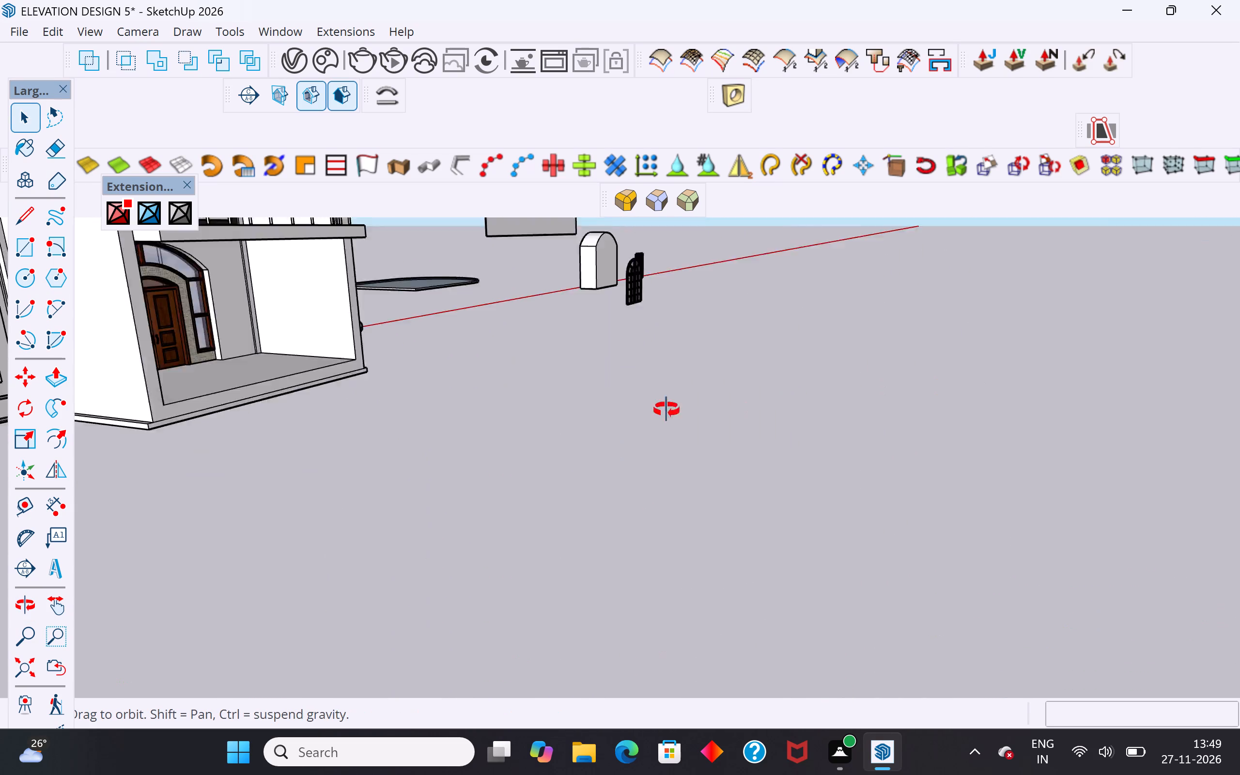
middle_drag(666, 410, 563, 420)
scroll(716, 434, down, 6)
middle_drag(857, 333, 741, 285)
scroll(862, 314, up, 8)
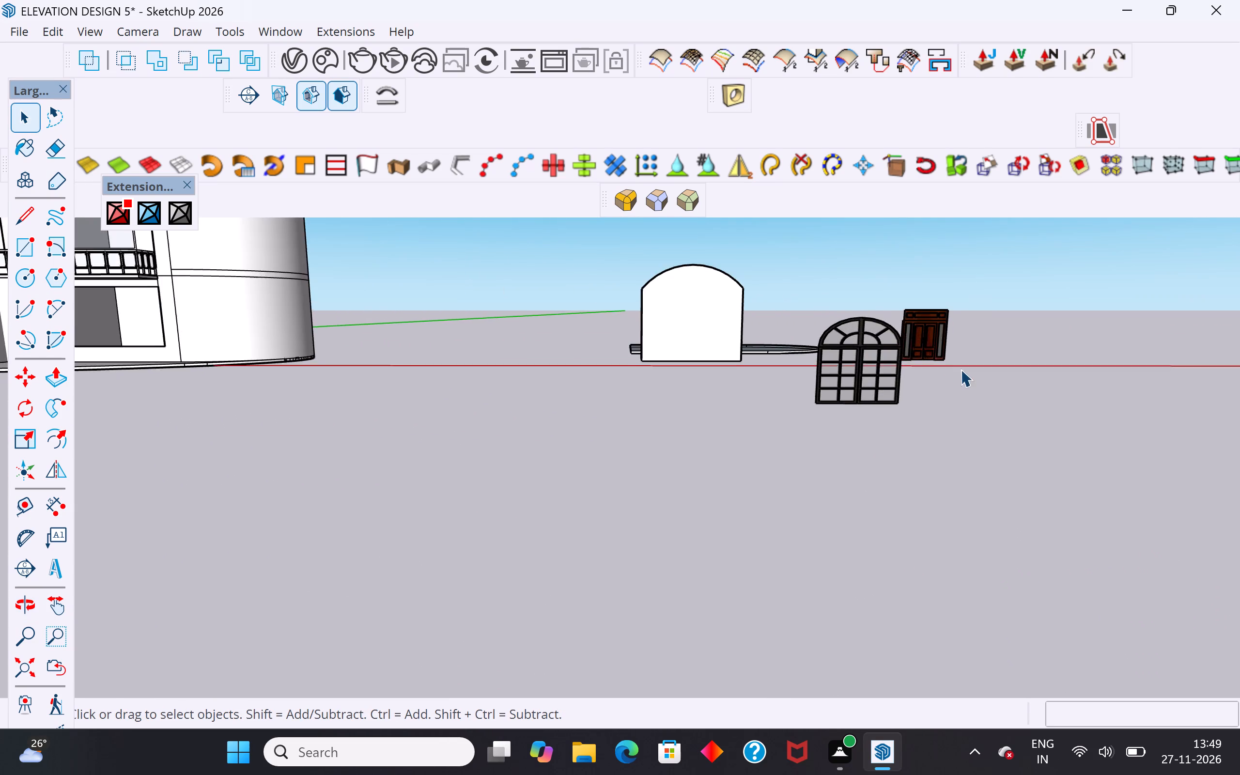
scroll(961, 369, up, 11)
scroll(945, 317, down, 18)
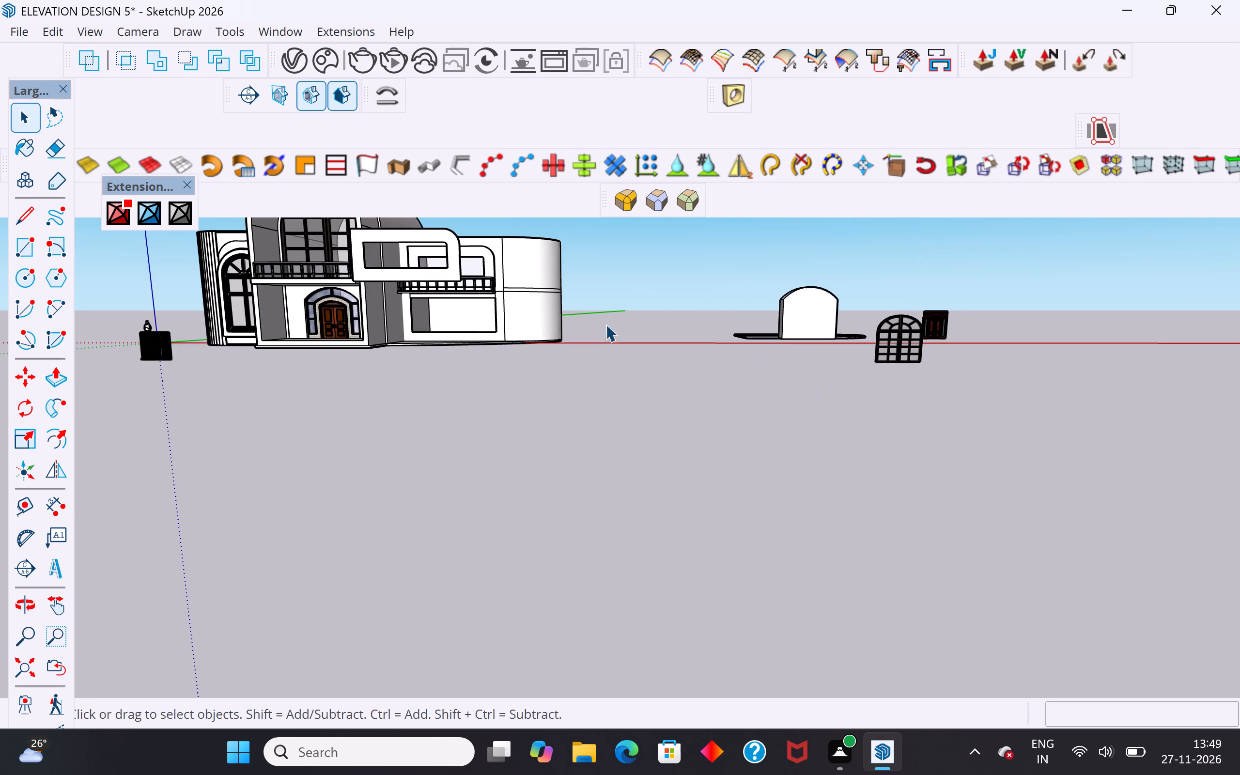
scroll(560, 513, down, 5)
middle_drag(542, 404, 542, 424)
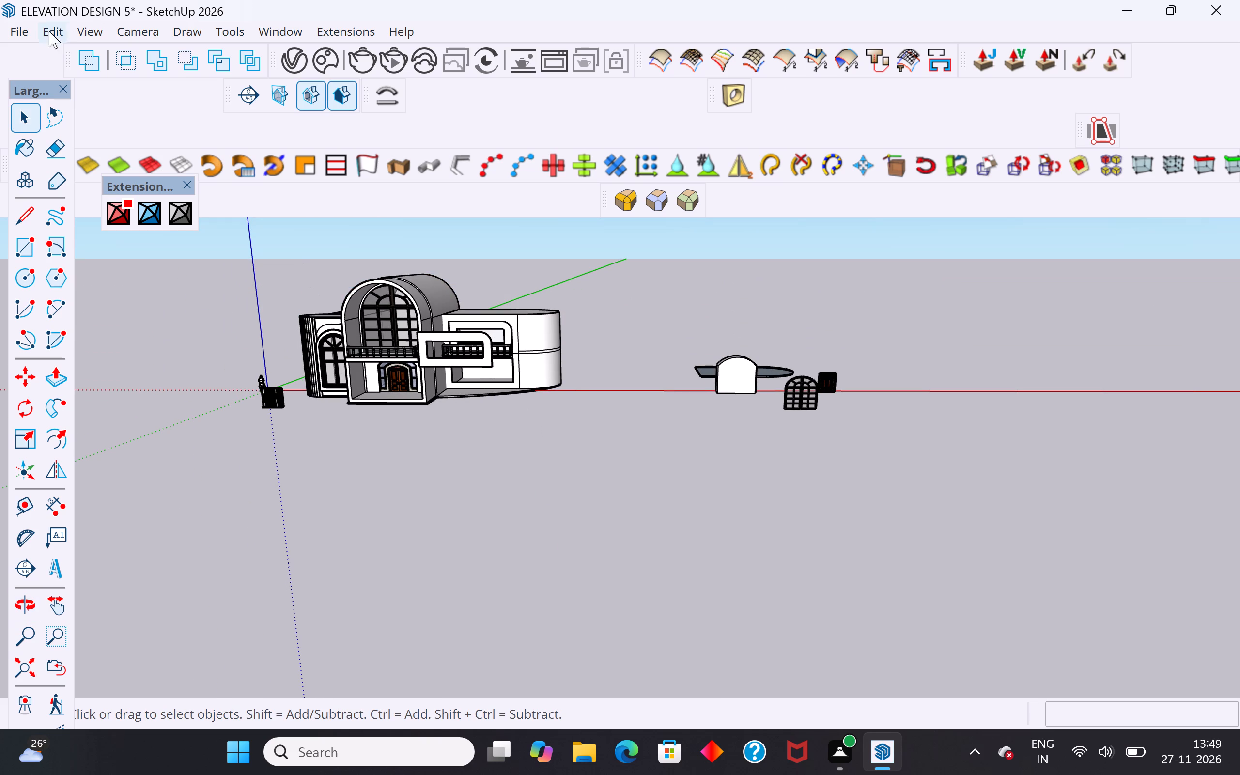
click(51, 35)
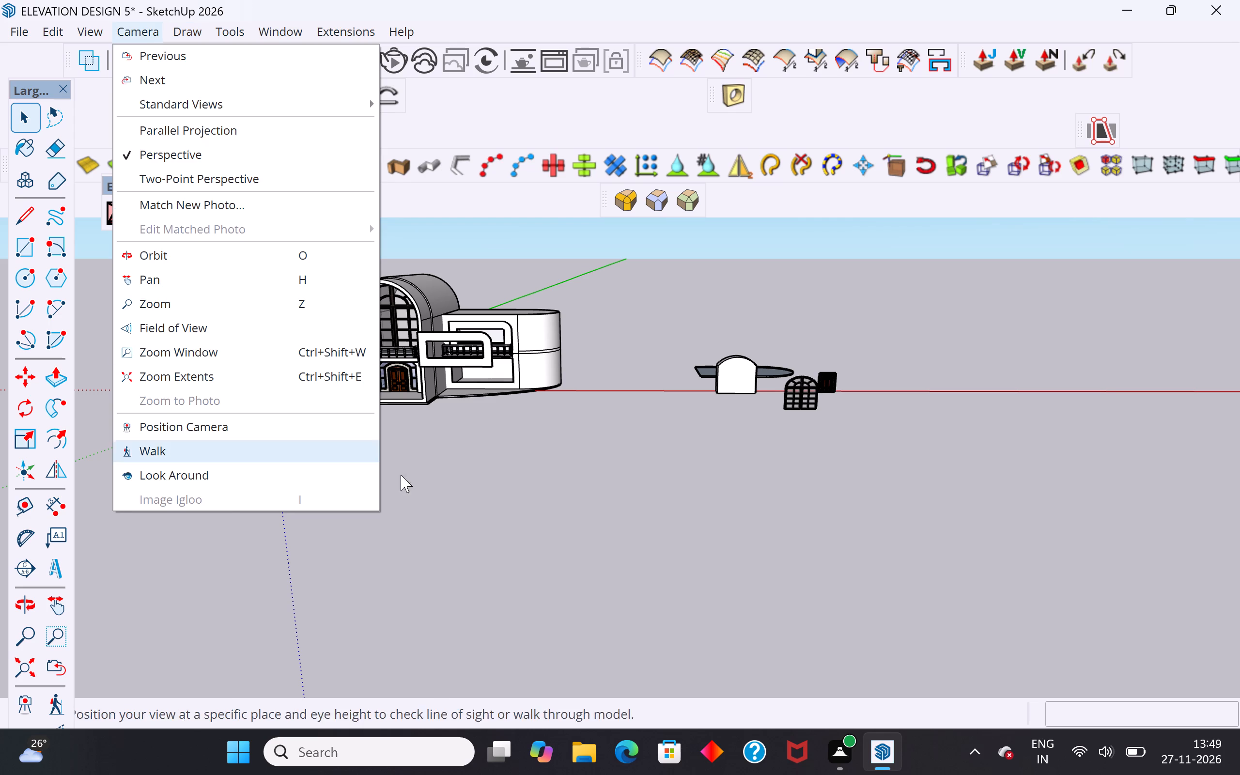
click(455, 509)
scroll(468, 302, up, 4)
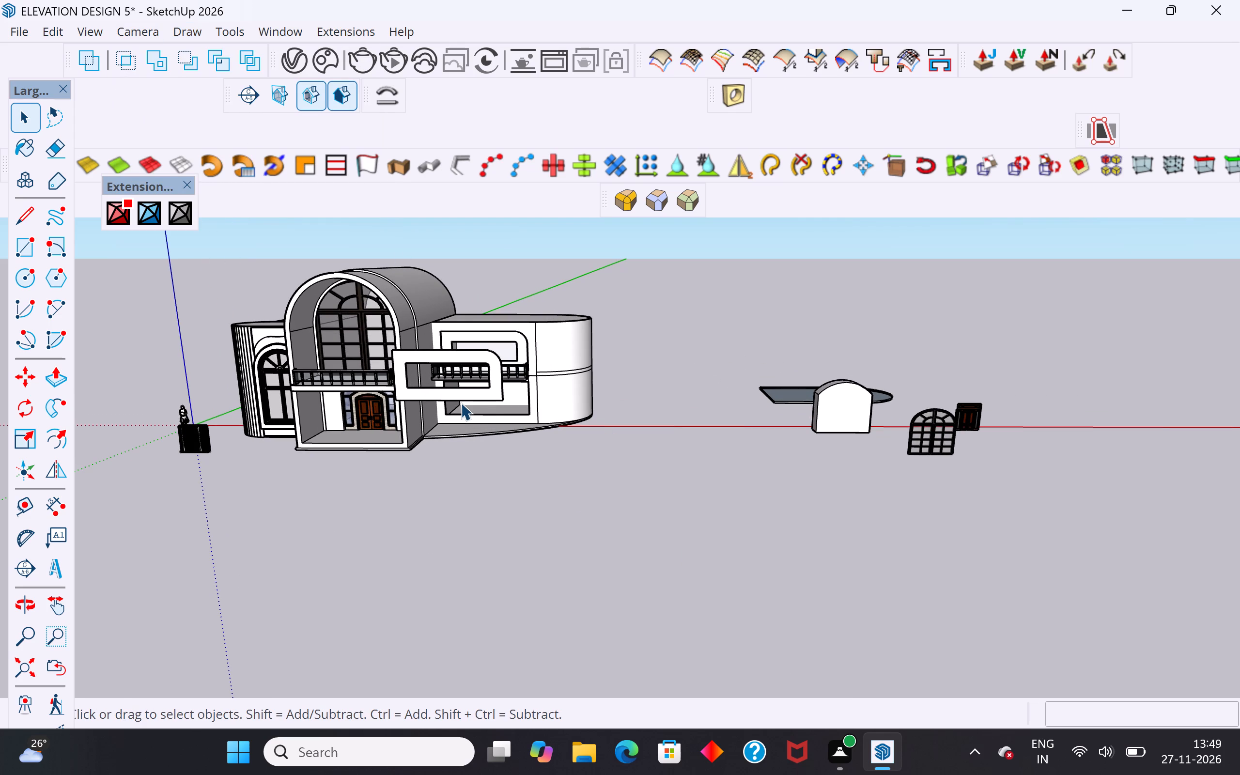
middle_drag(461, 401, 544, 378)
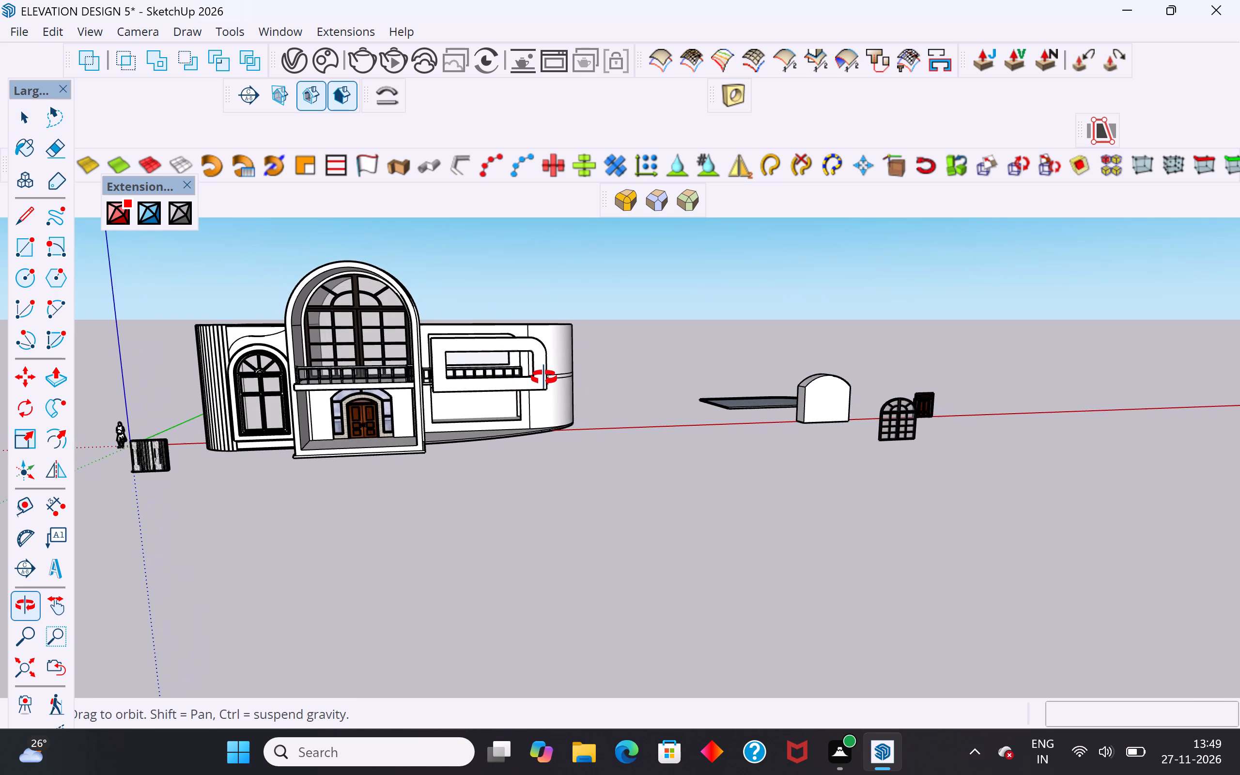
middle_drag(544, 378, 520, 388)
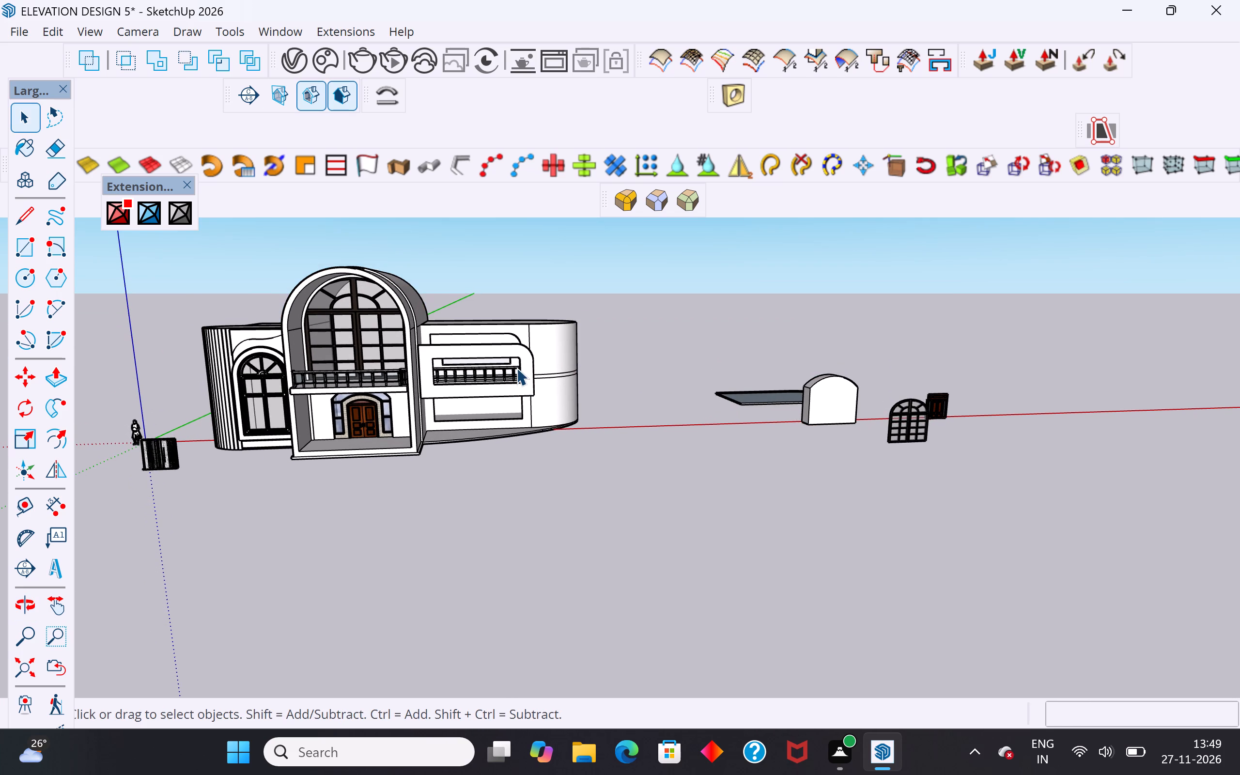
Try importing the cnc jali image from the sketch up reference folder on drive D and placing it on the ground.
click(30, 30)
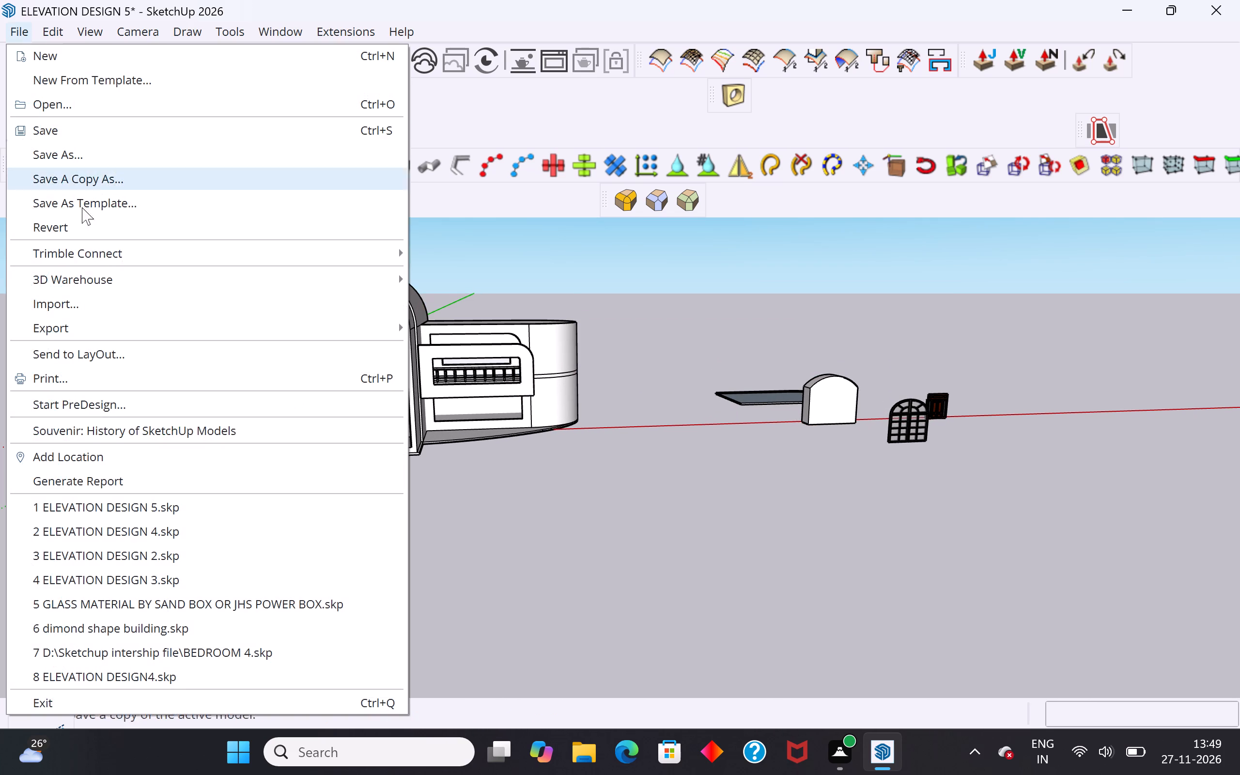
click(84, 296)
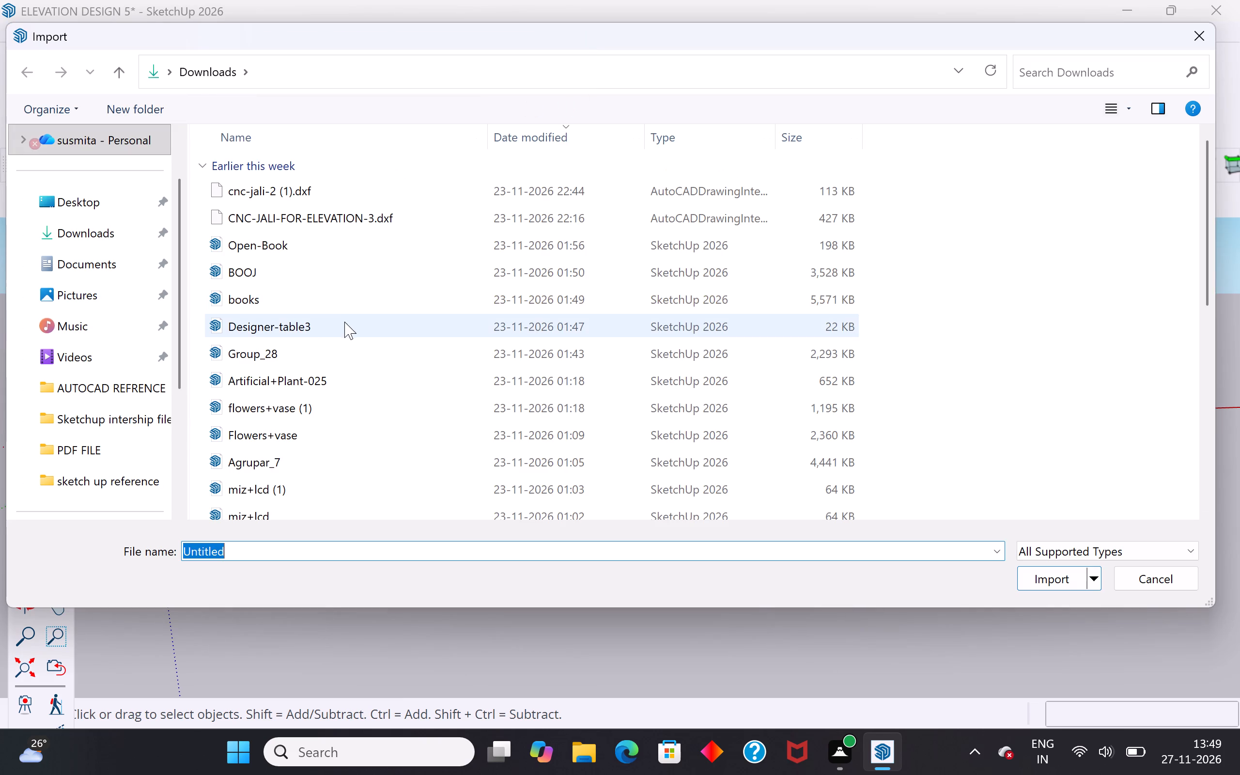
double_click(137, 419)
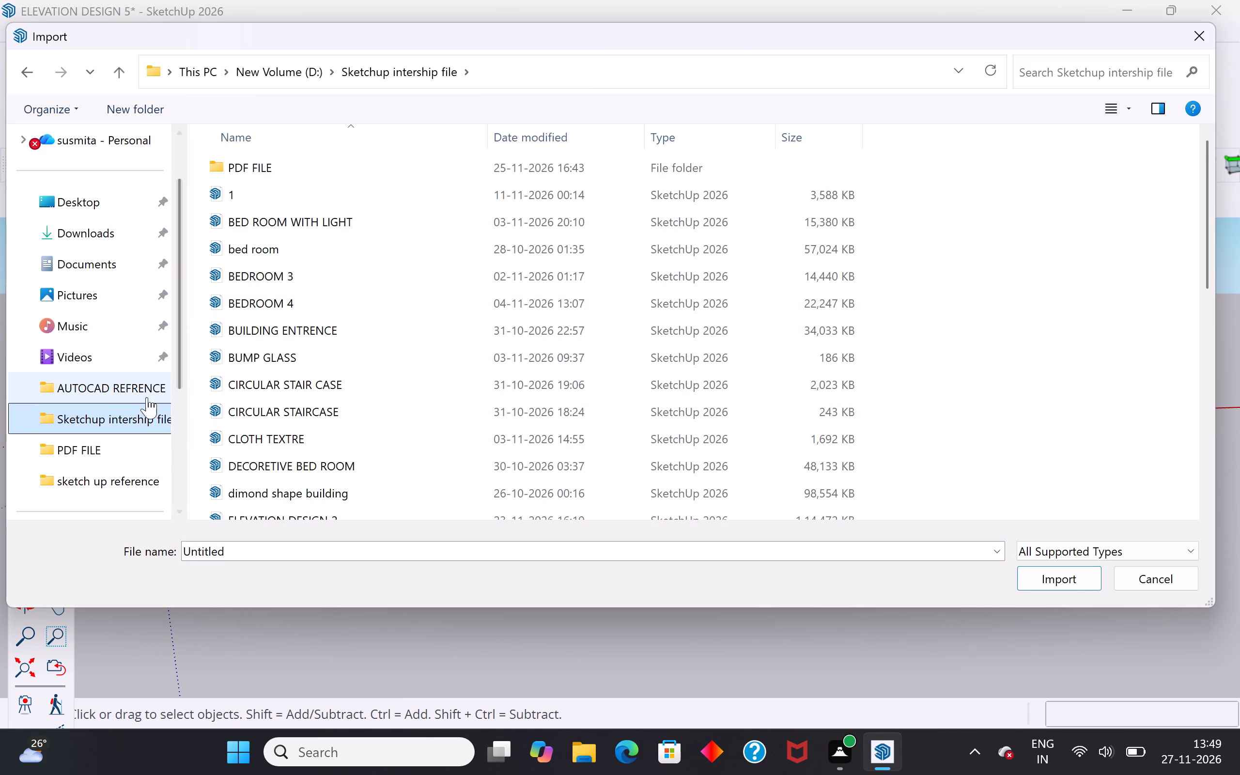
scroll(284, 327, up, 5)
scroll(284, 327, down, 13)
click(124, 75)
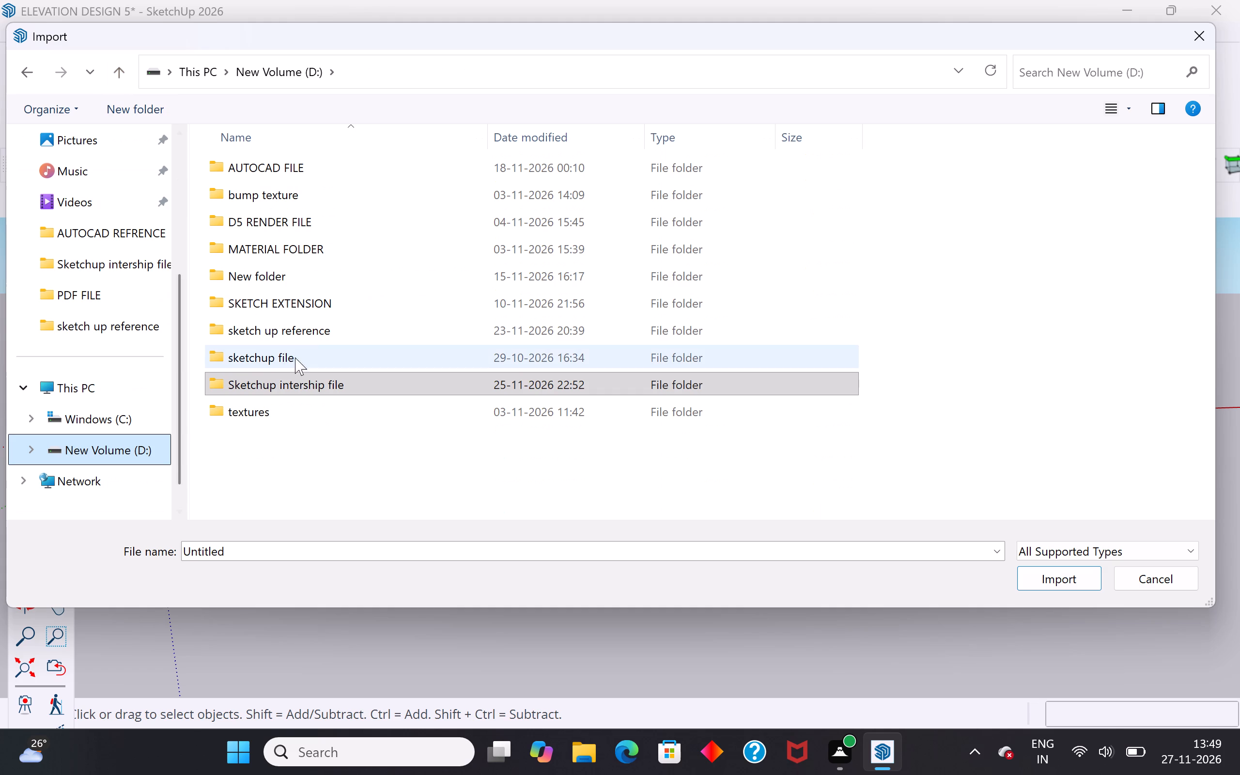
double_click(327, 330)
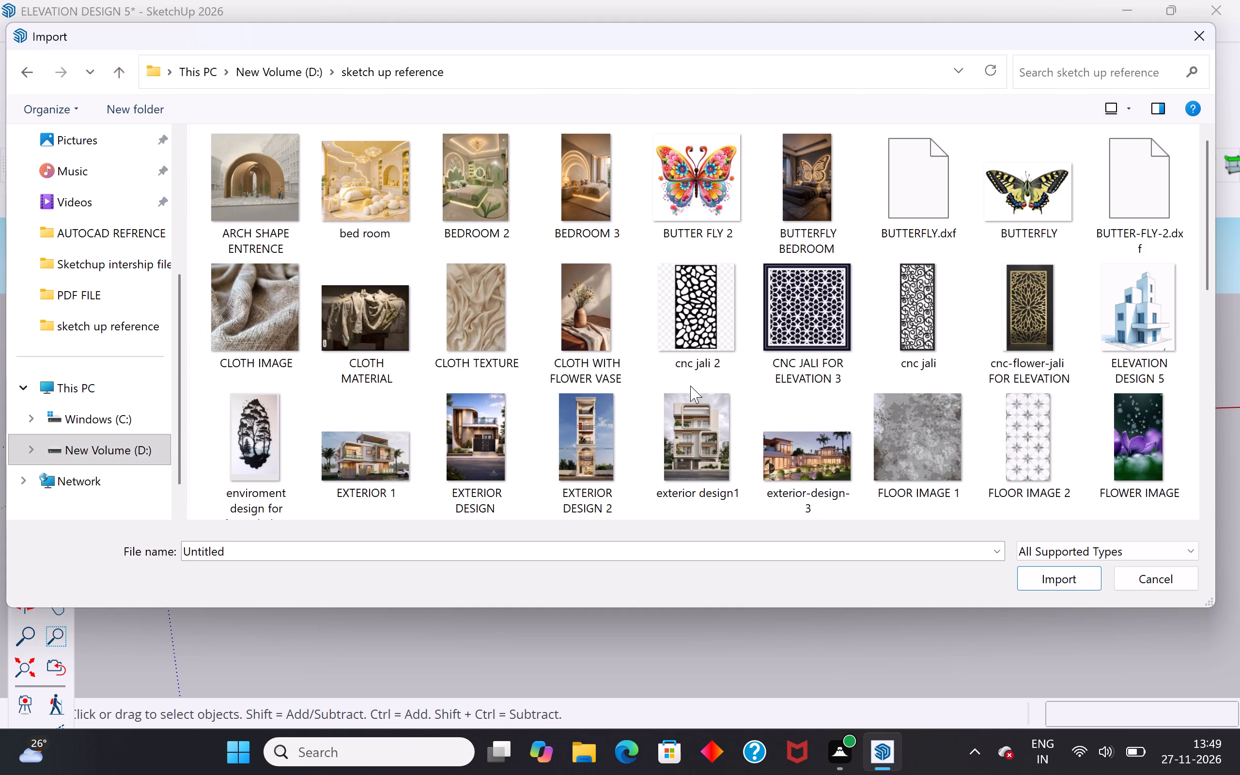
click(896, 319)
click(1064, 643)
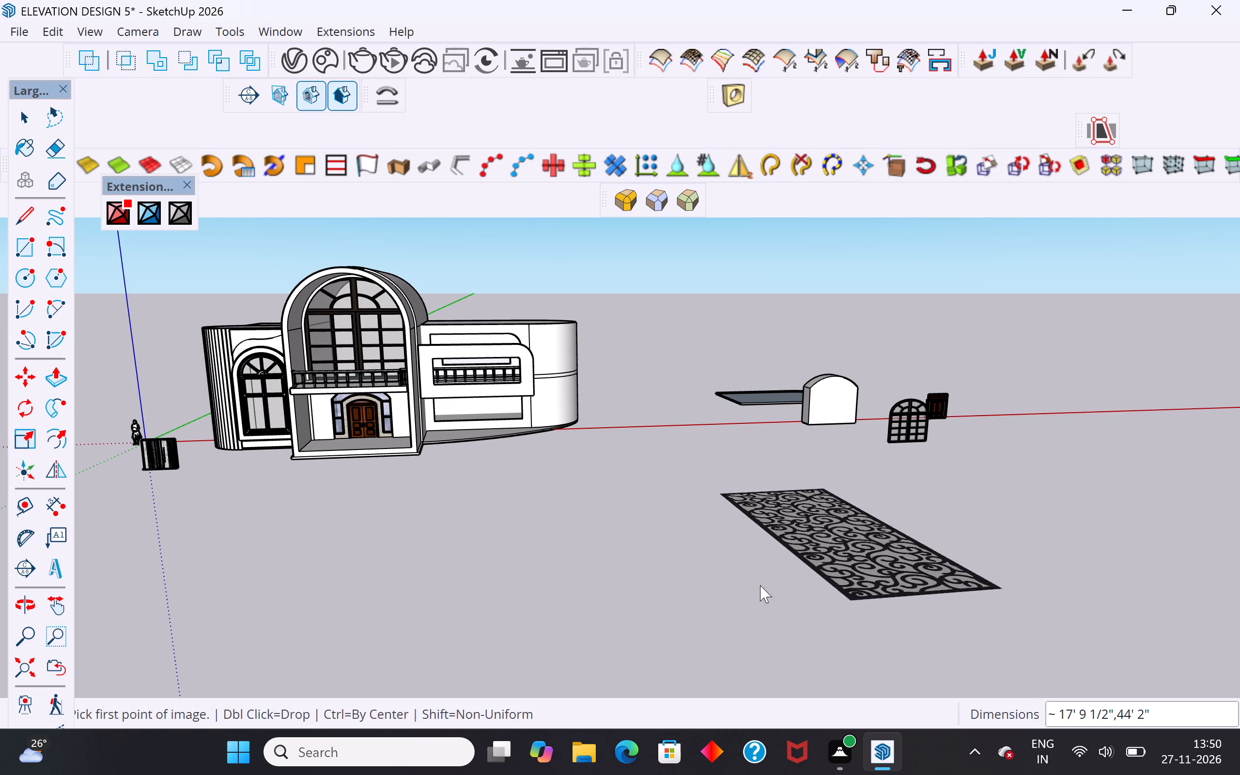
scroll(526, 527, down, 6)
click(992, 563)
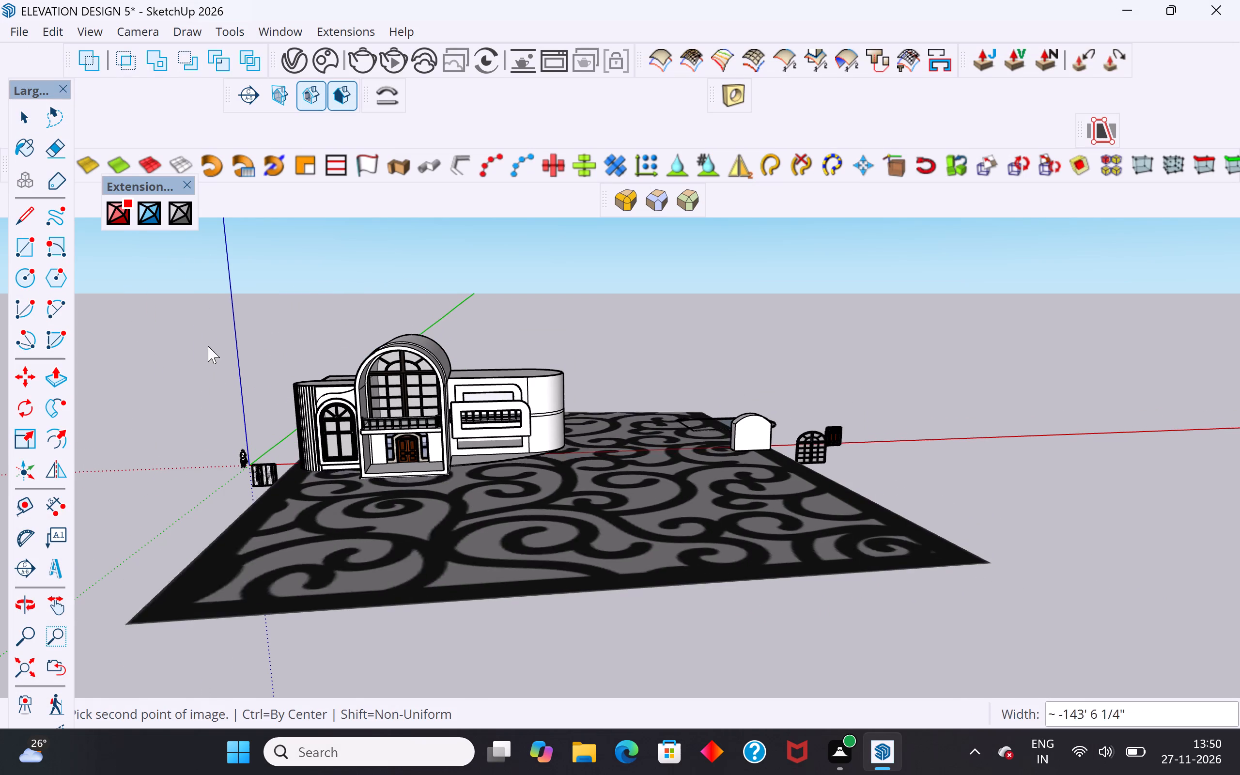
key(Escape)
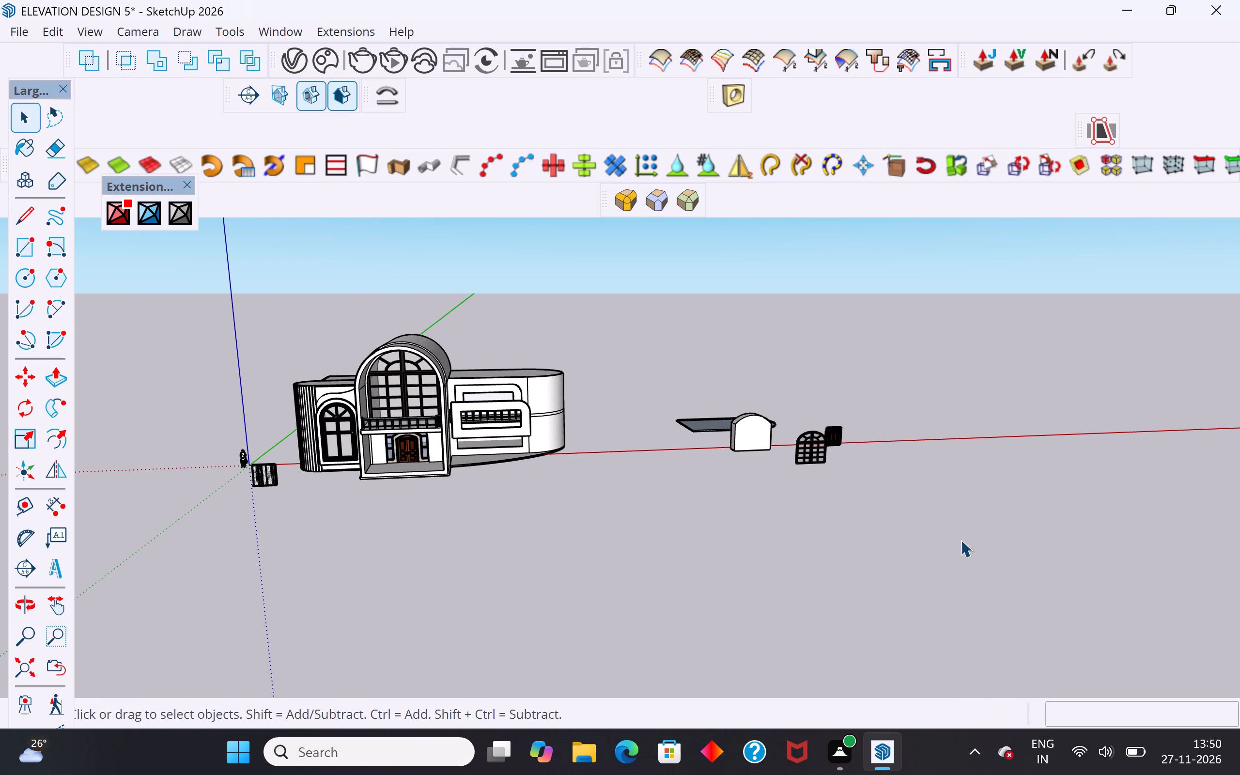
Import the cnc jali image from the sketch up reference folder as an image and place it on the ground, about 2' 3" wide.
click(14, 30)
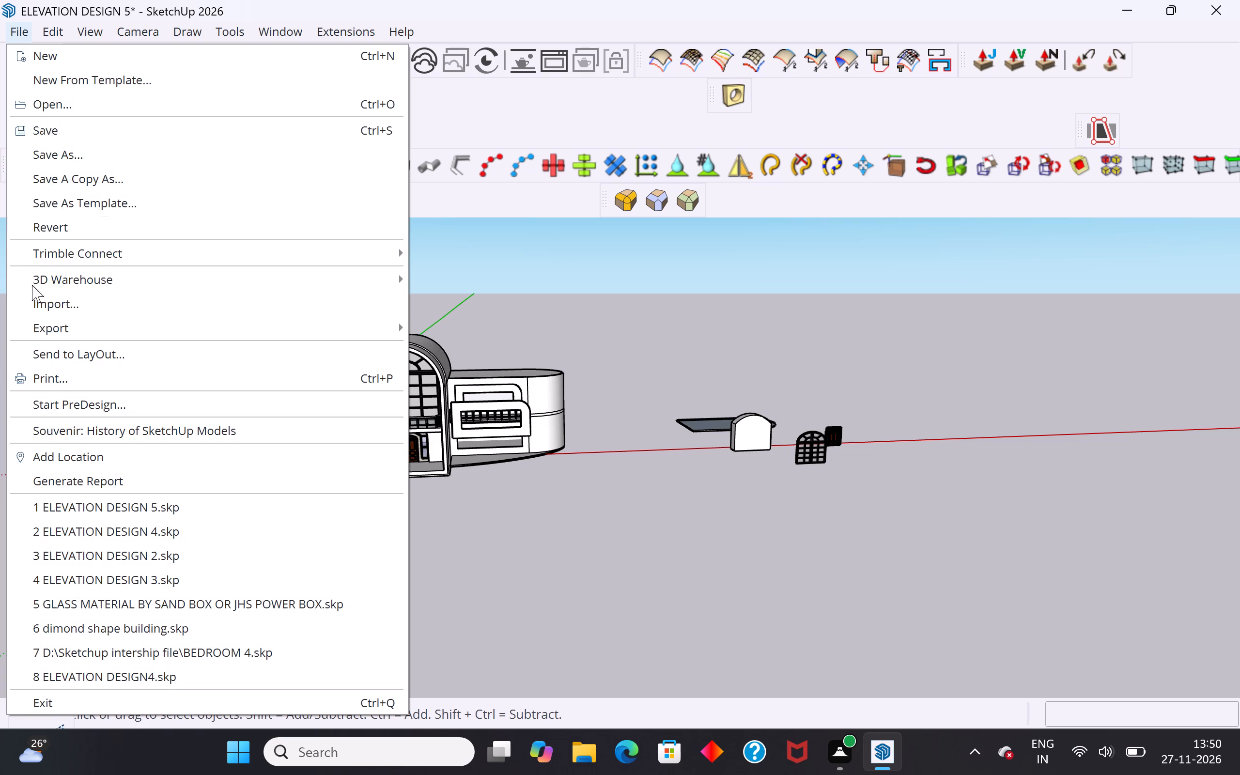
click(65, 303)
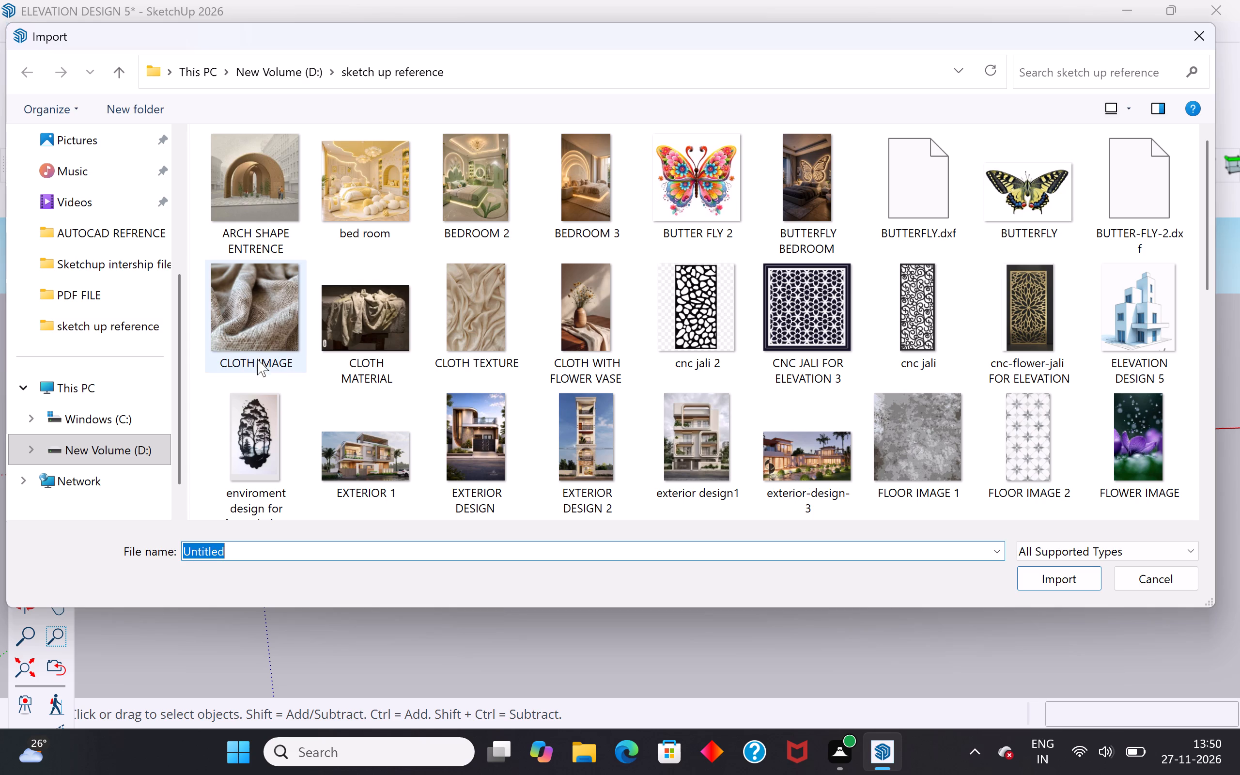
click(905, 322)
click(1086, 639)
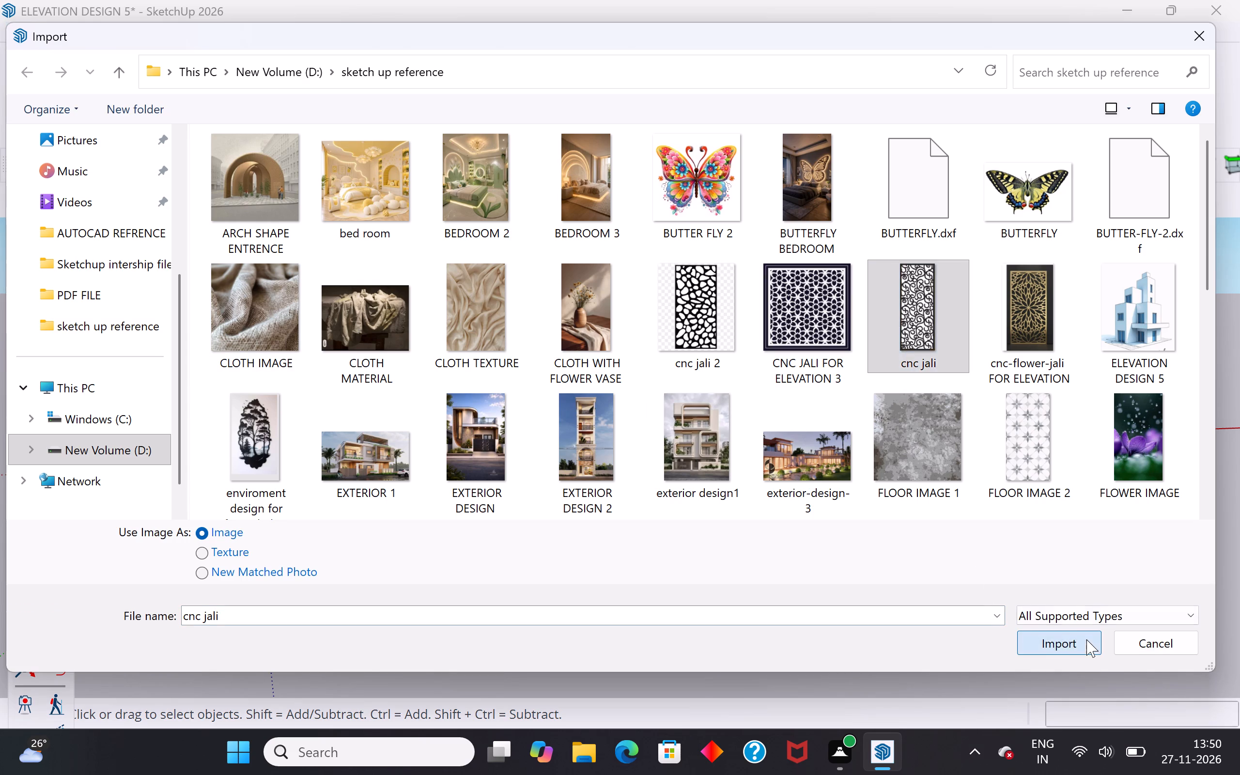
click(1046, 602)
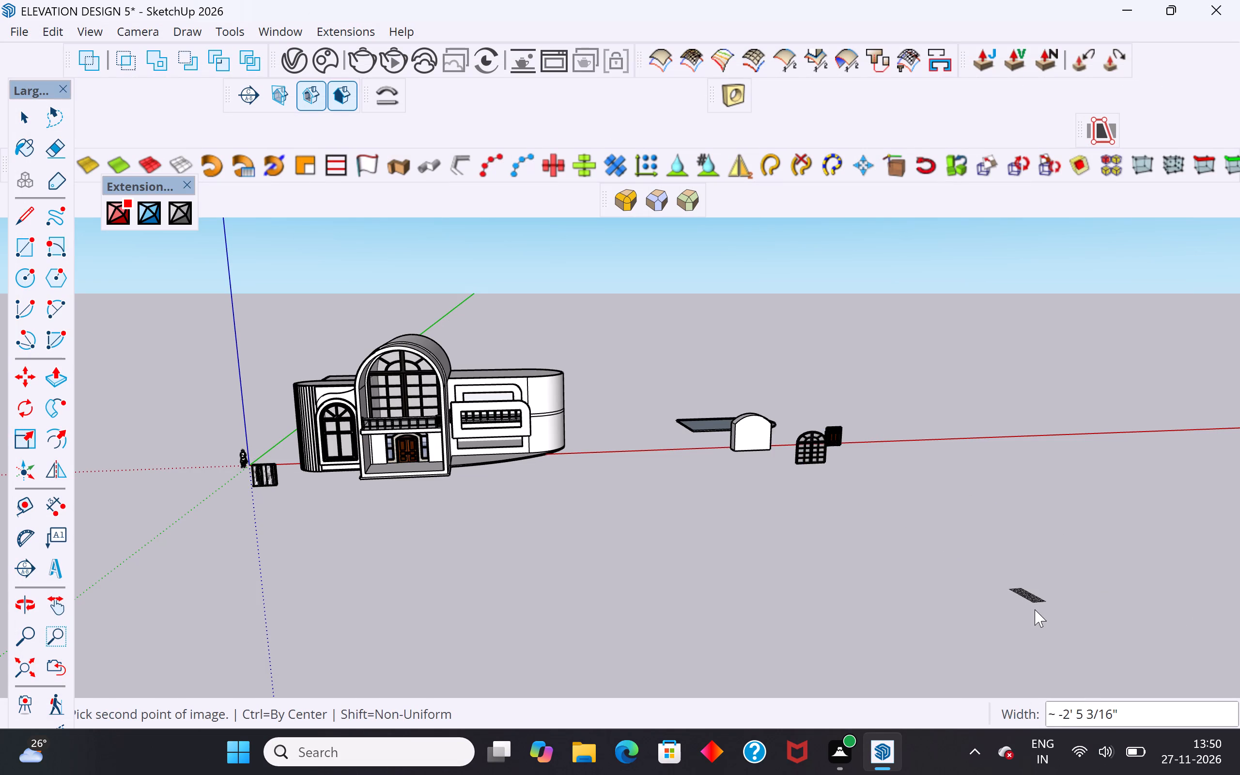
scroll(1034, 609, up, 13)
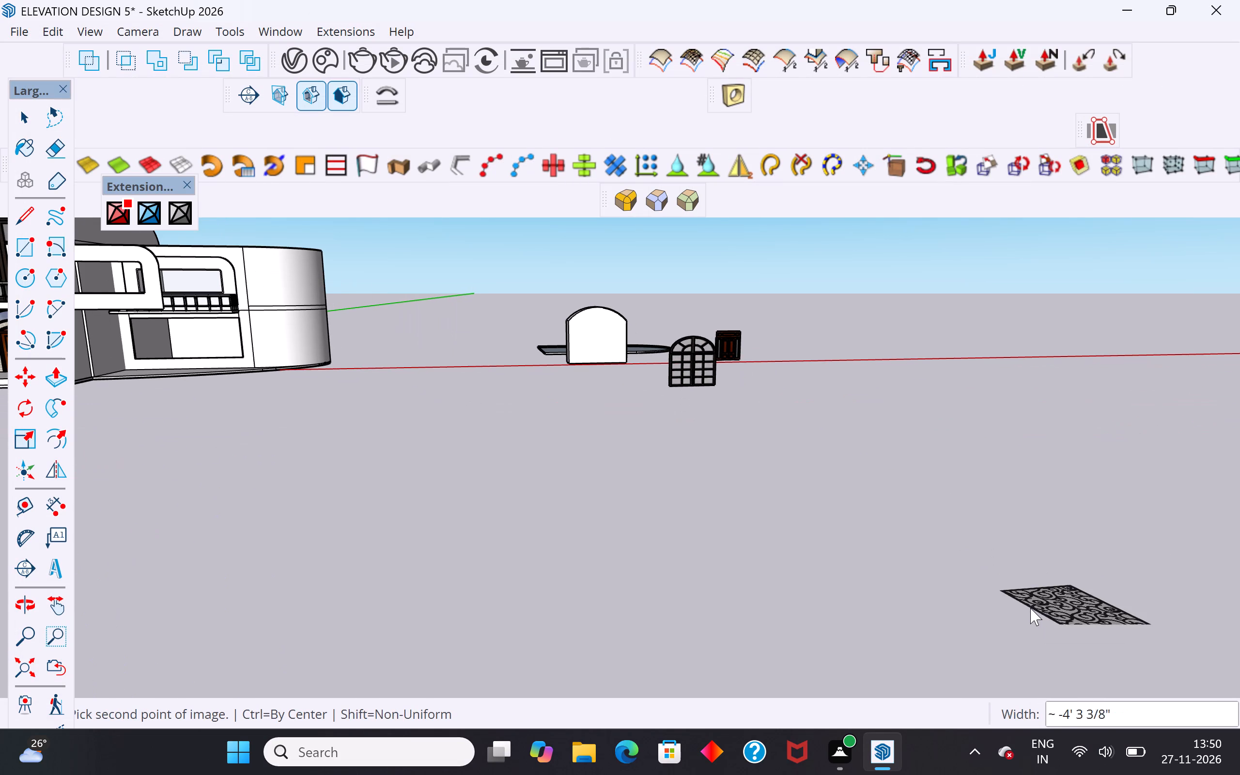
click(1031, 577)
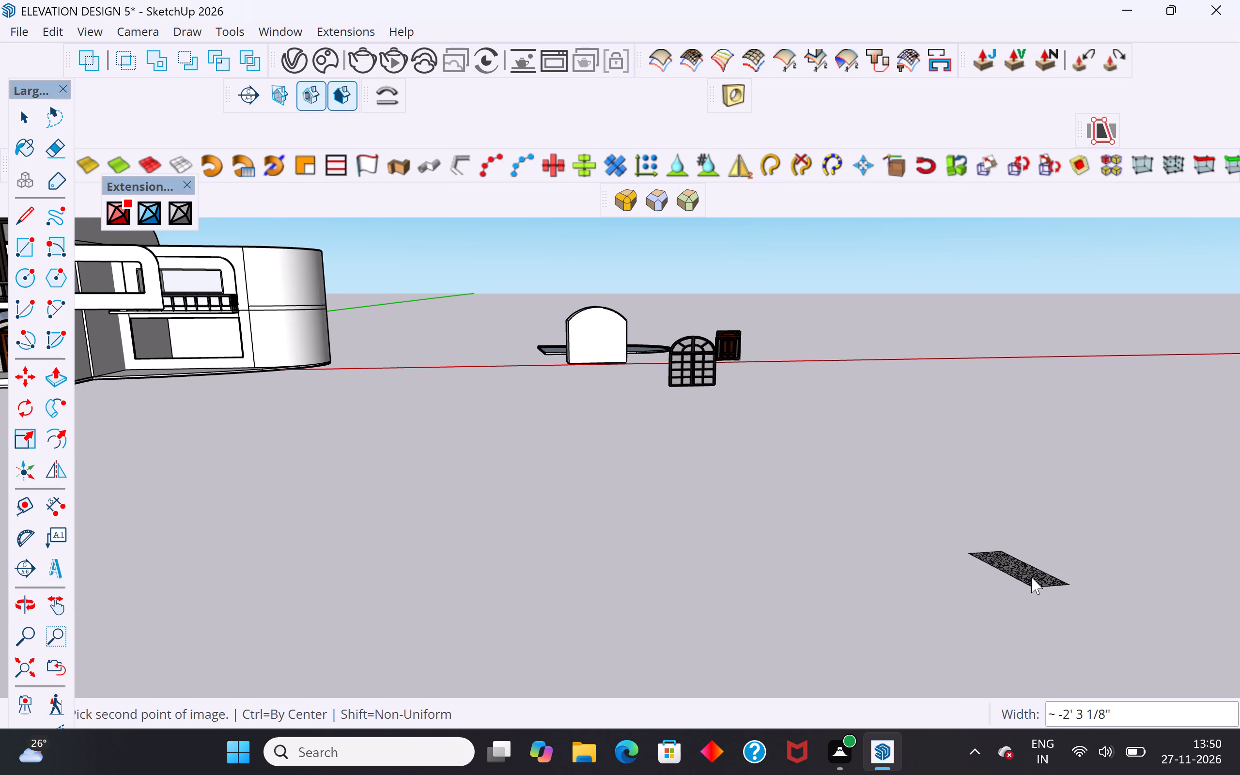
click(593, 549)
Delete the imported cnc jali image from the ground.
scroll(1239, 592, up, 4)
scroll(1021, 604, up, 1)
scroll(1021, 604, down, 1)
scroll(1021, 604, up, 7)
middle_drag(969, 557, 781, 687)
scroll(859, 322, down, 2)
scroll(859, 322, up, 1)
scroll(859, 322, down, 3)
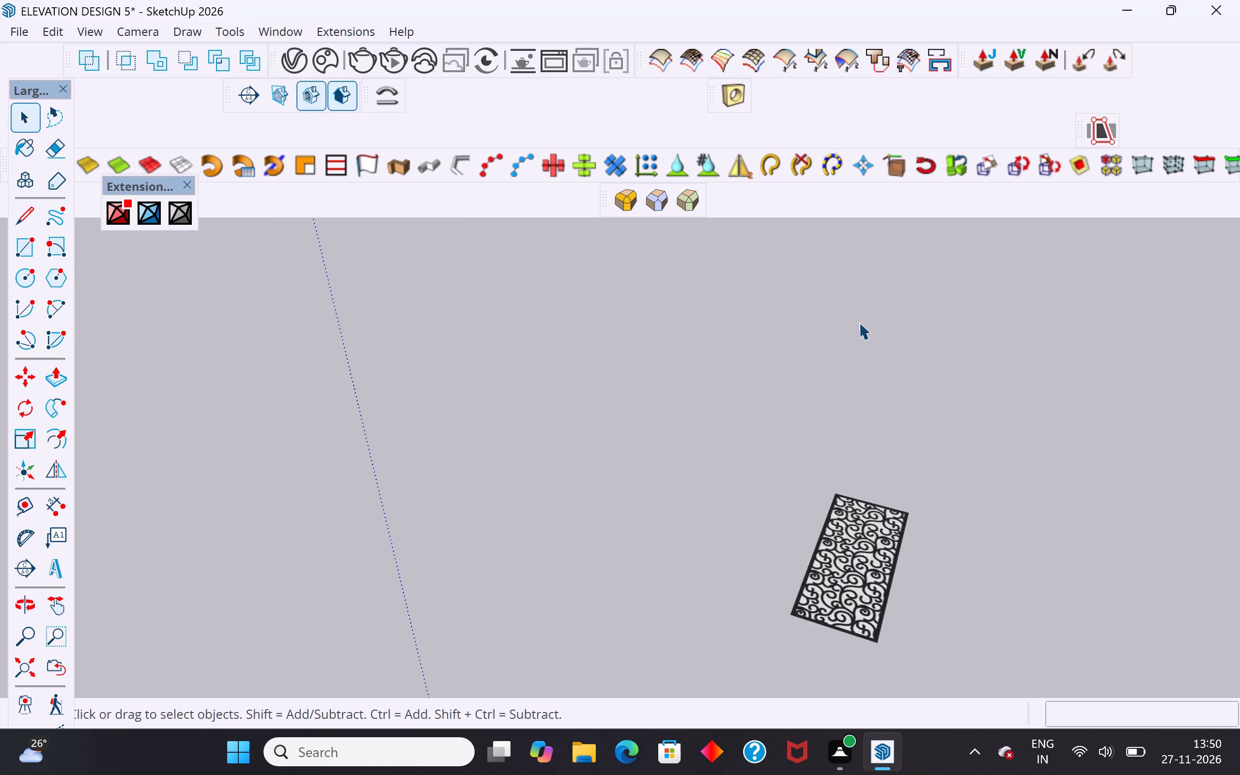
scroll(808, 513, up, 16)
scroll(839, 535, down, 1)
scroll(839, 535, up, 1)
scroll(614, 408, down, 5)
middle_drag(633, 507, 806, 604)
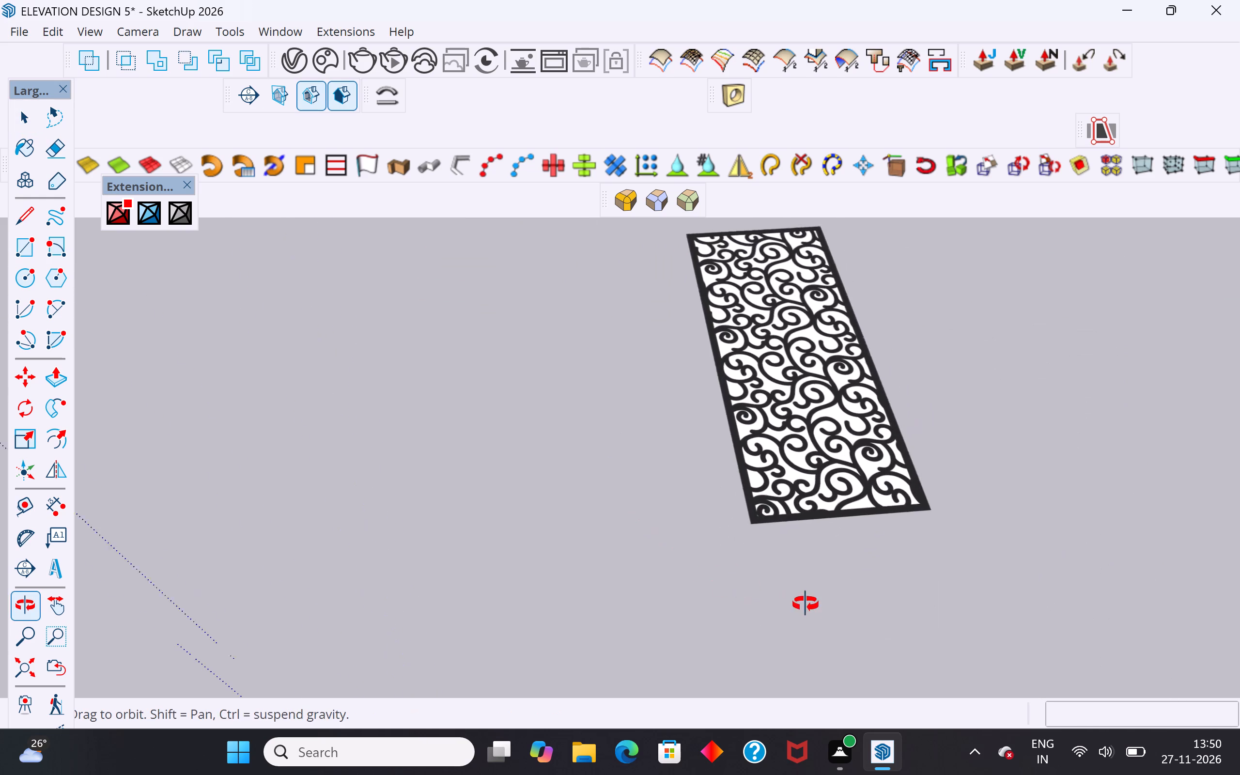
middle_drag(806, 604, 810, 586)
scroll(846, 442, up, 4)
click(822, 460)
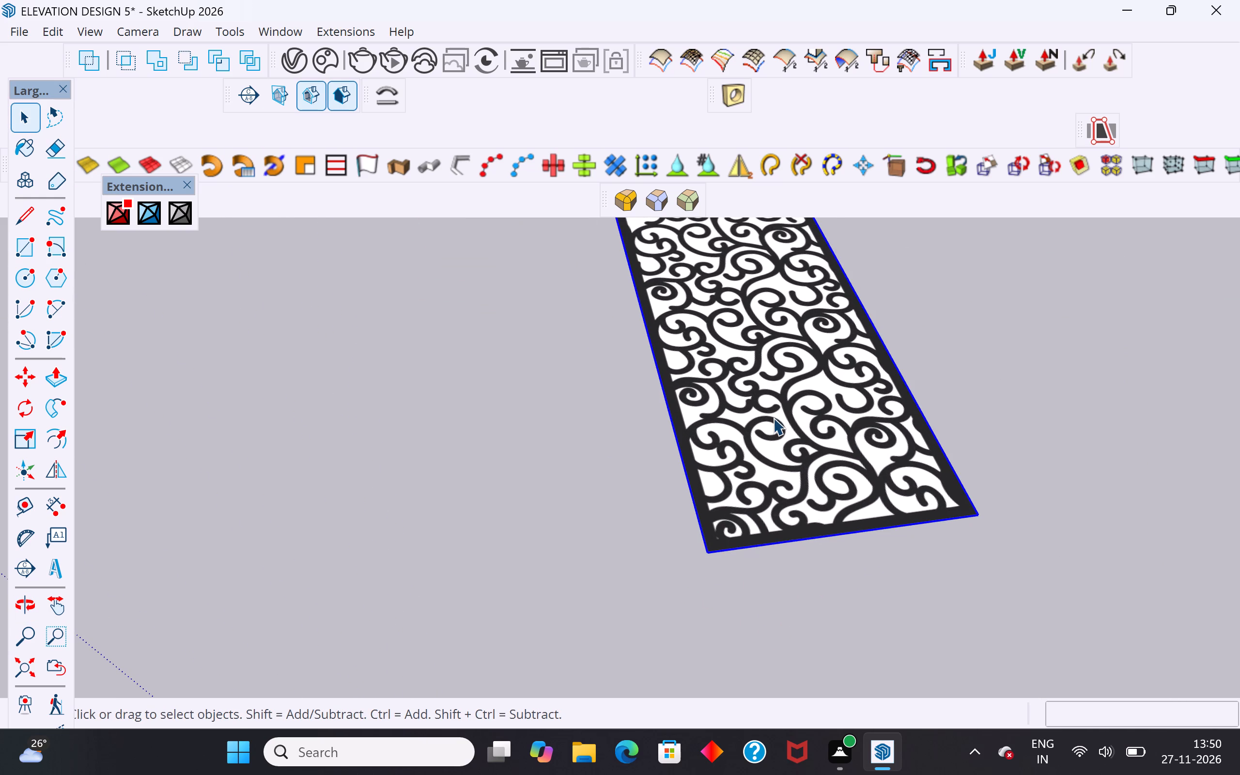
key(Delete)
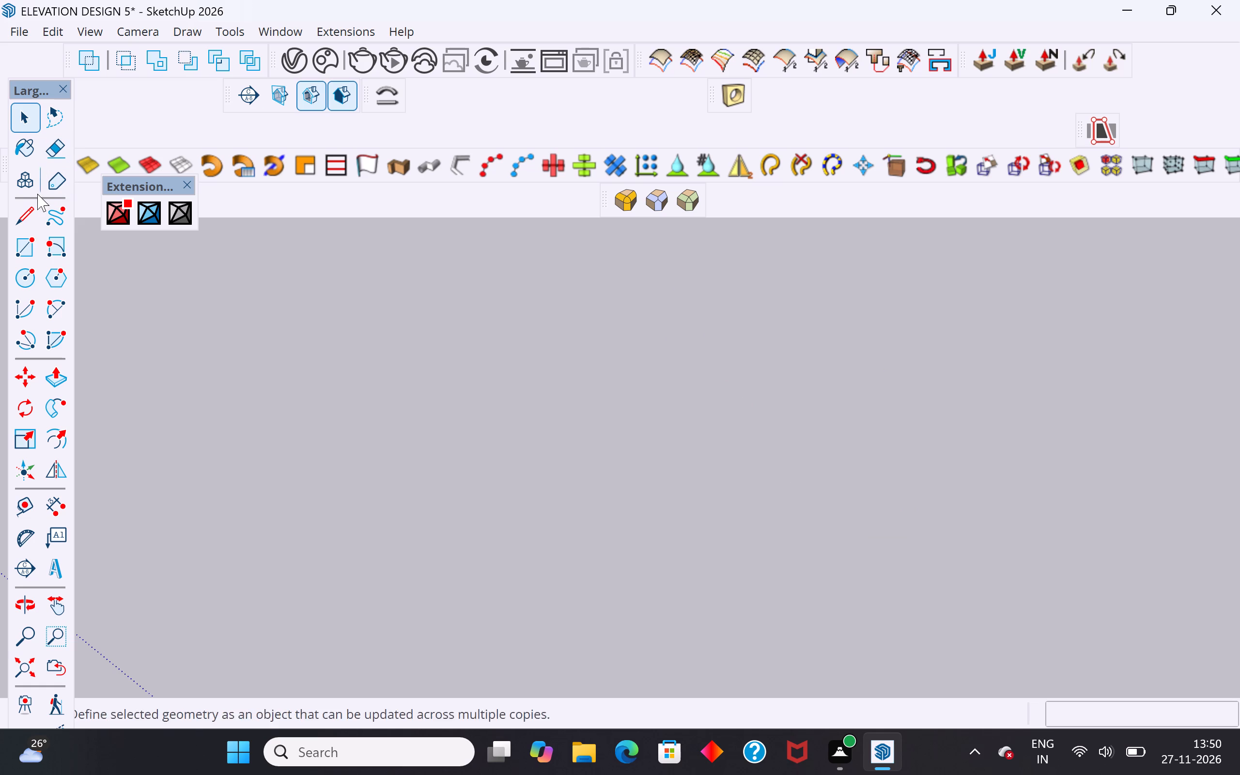
Look through the sketch up reference folder and drive D for an importable jali file, and close the import without choosing one.
click(12, 32)
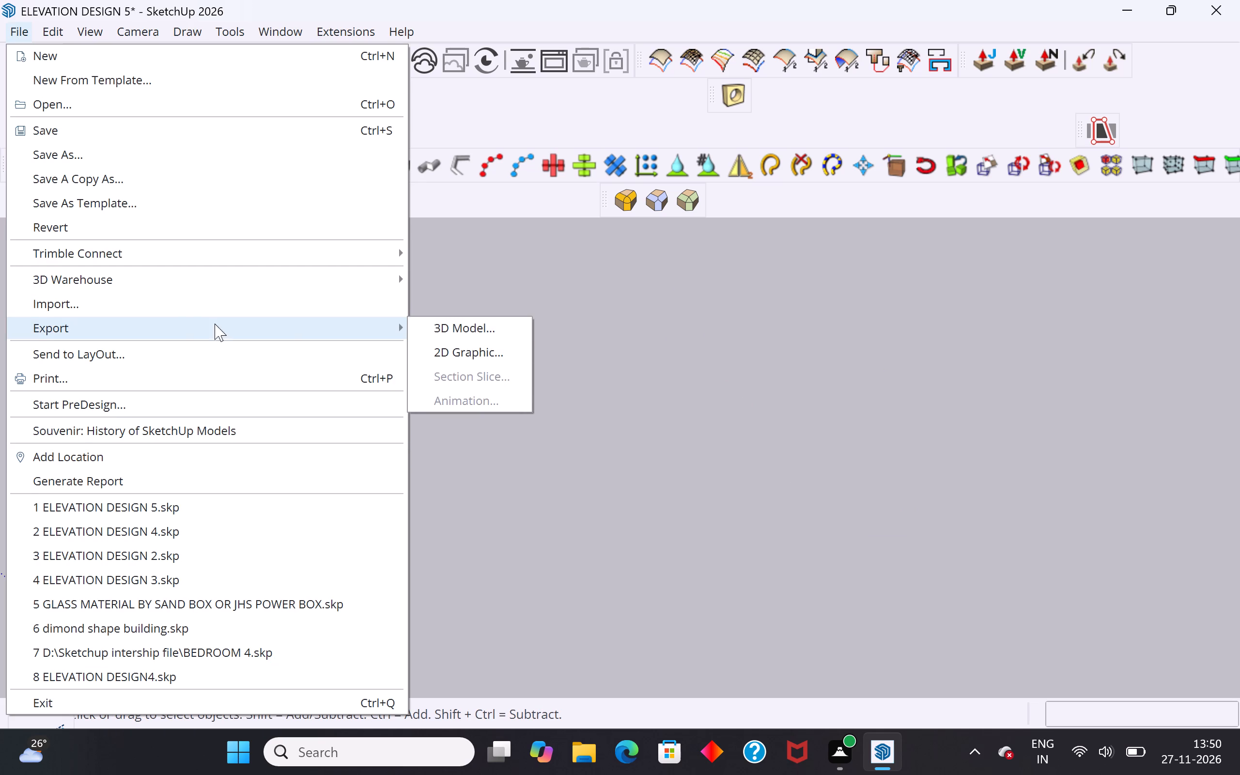
click(132, 299)
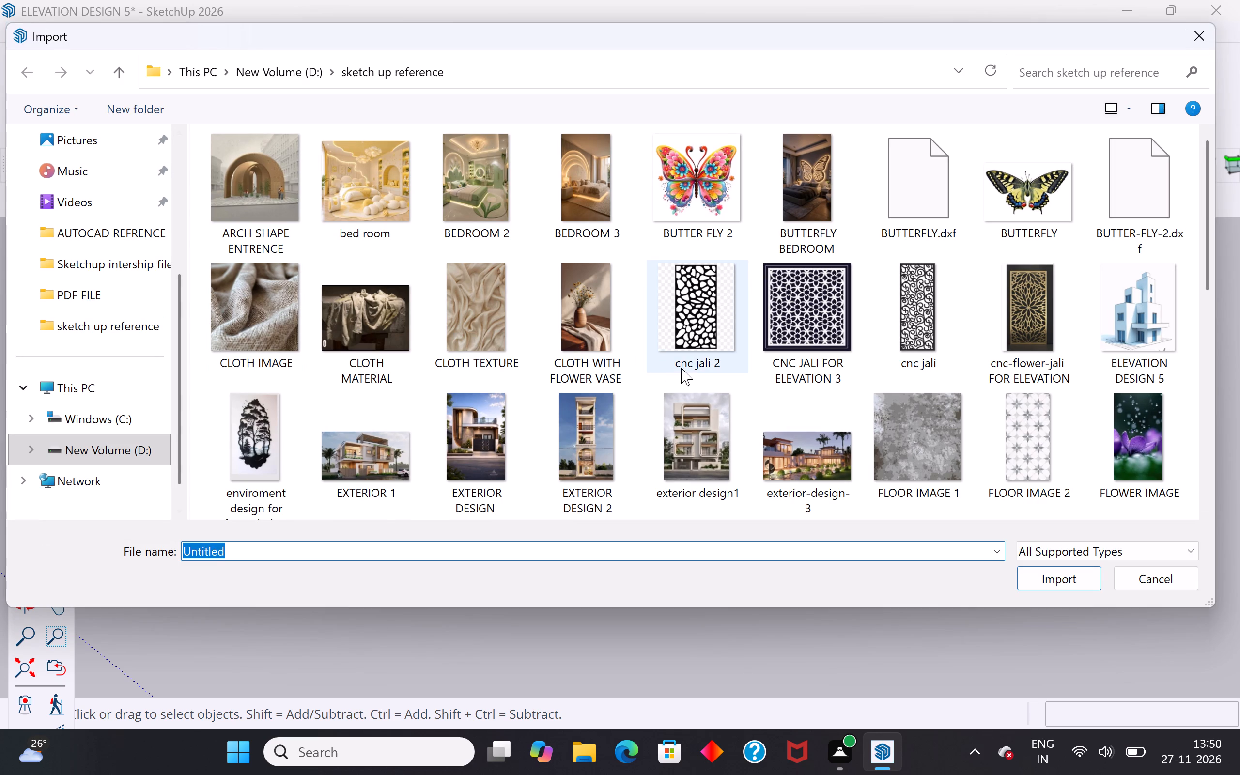
scroll(883, 413, down, 6)
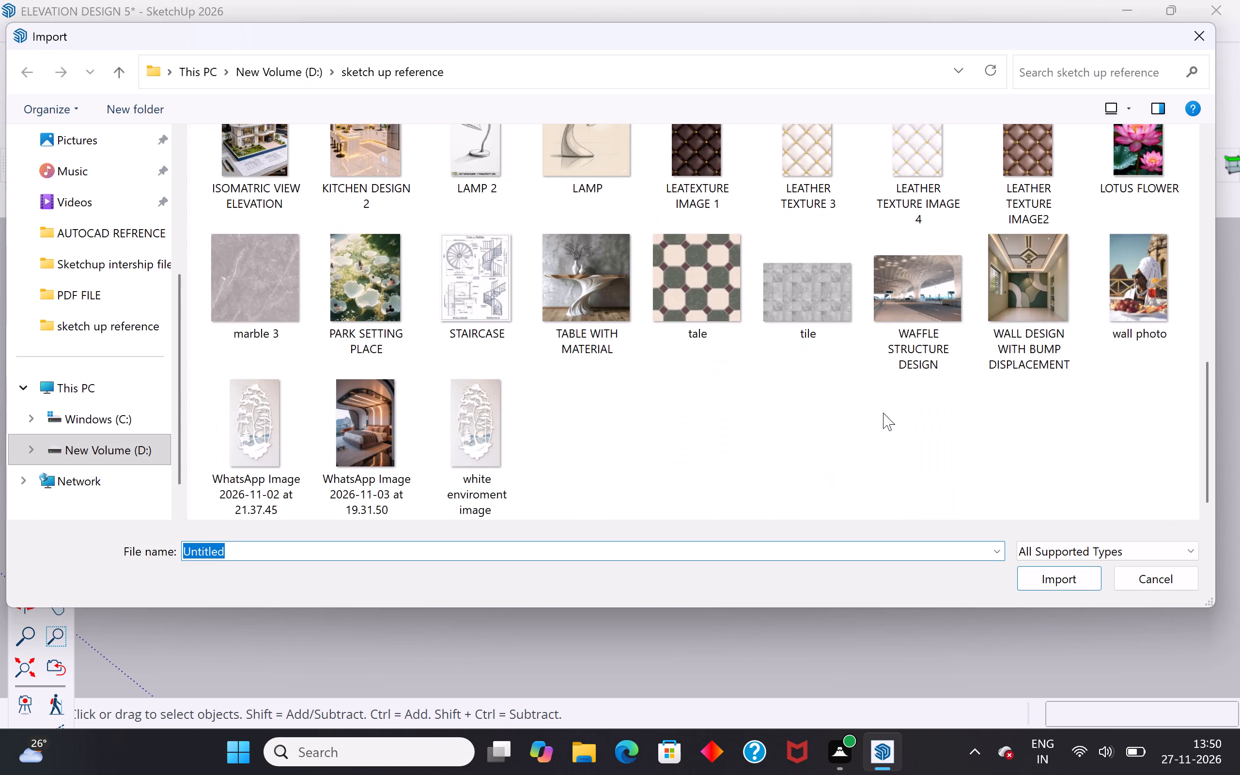
scroll(883, 412, up, 2)
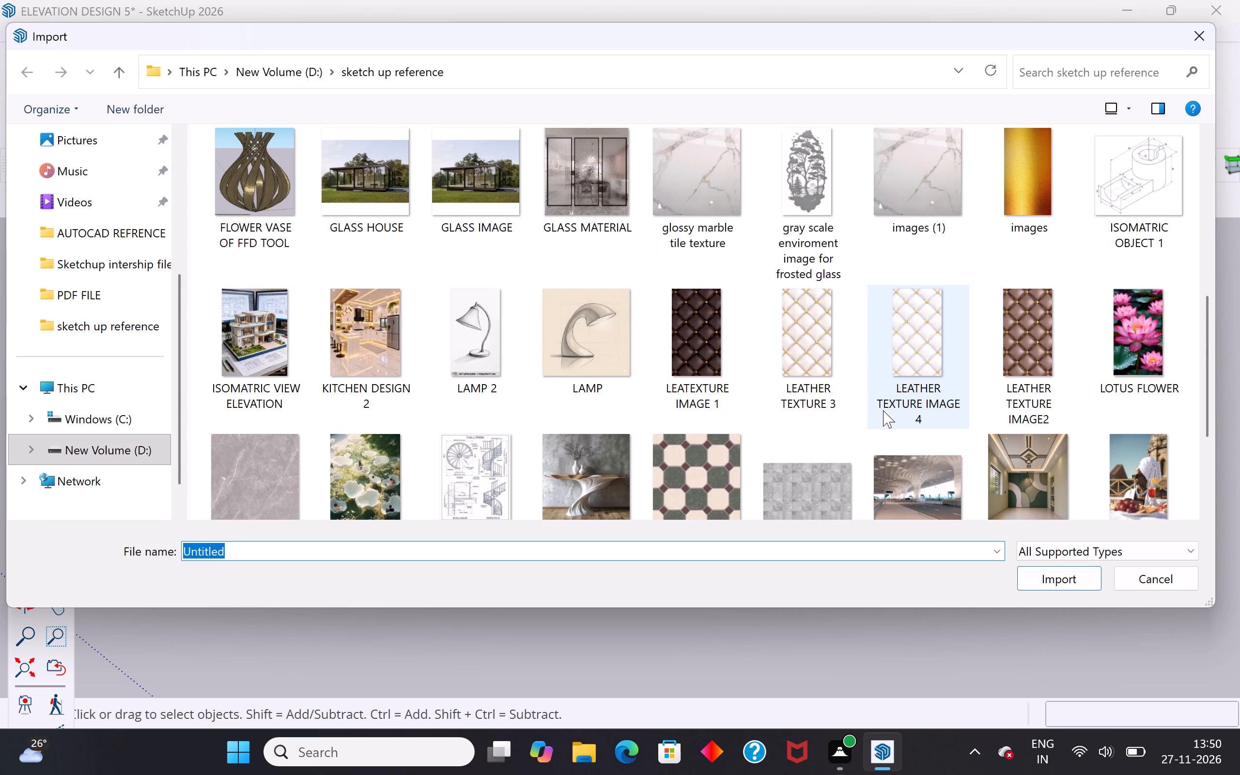
scroll(883, 410, up, 3)
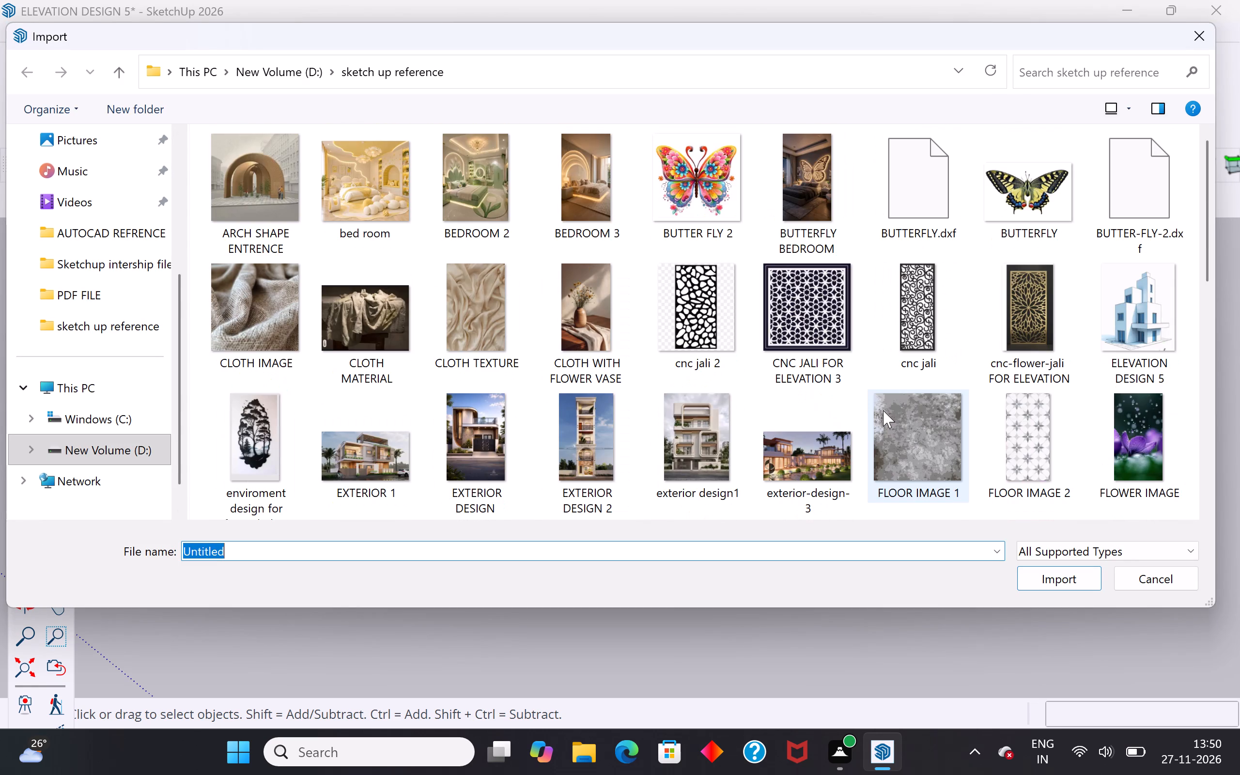
scroll(883, 410, up, 3)
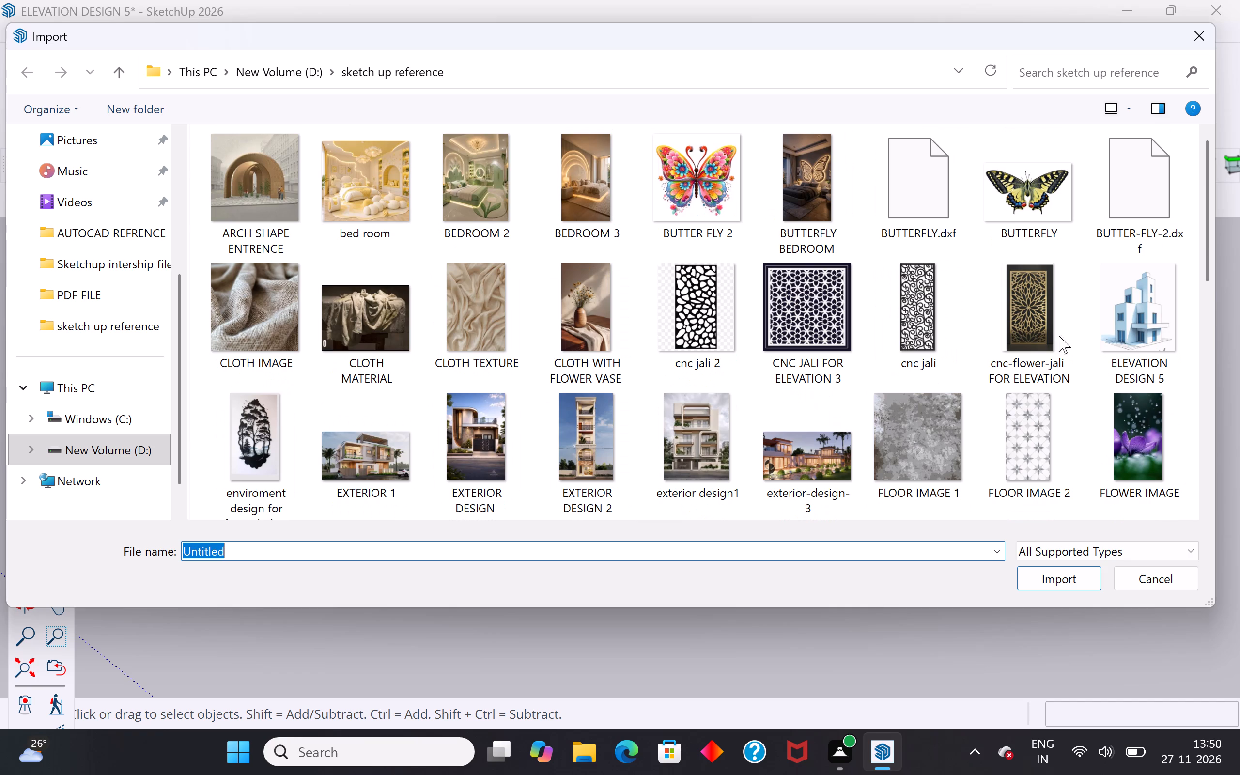
click(129, 71)
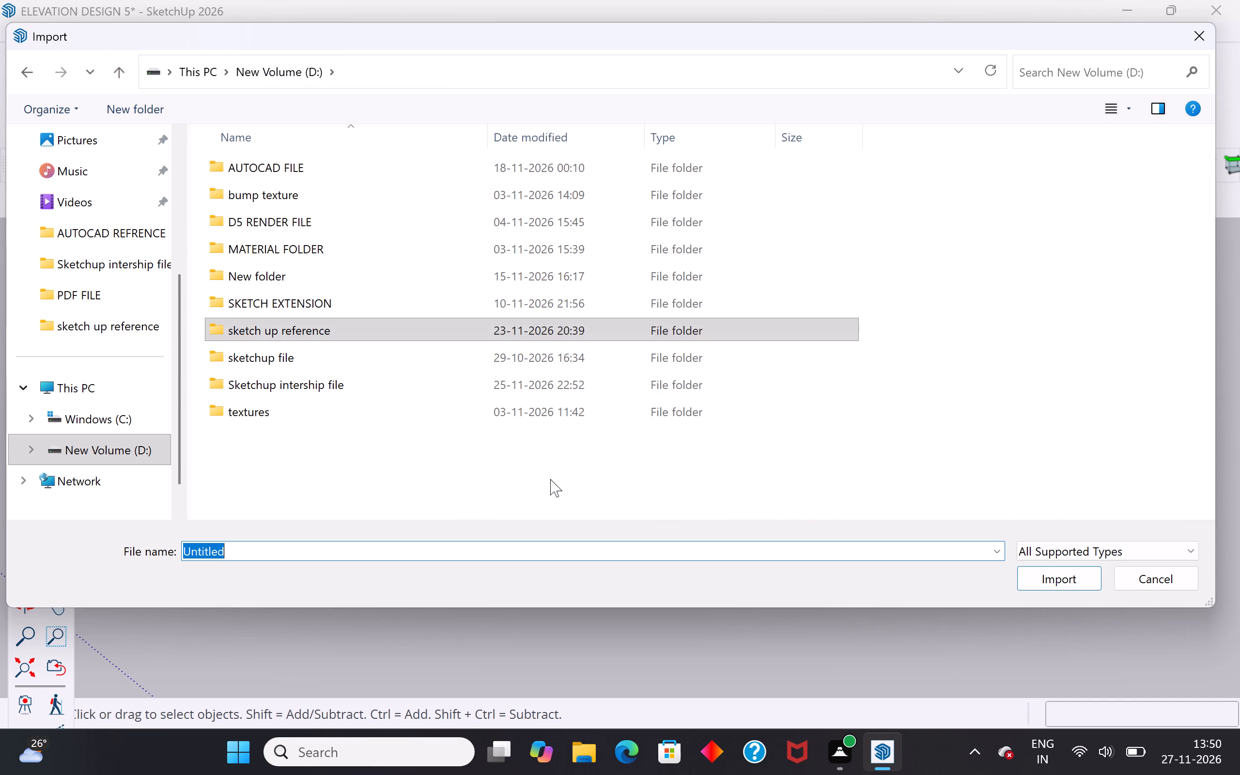
click(1195, 38)
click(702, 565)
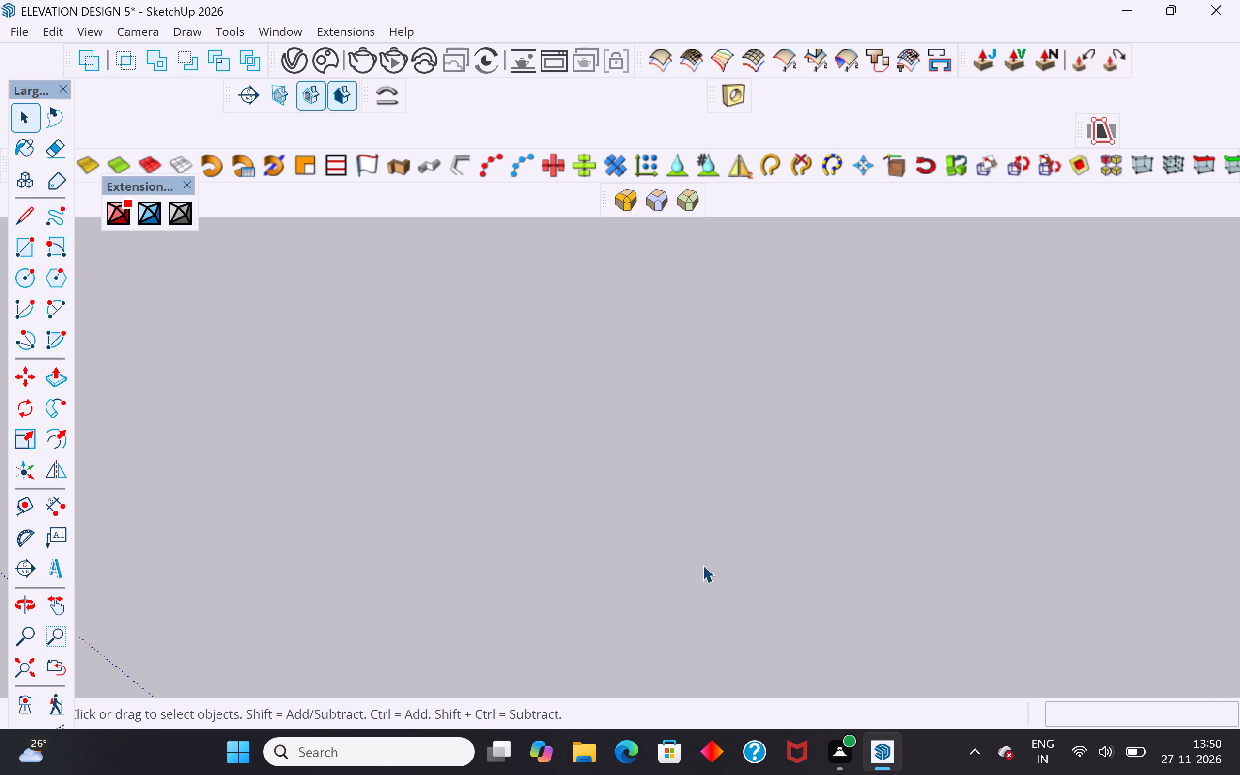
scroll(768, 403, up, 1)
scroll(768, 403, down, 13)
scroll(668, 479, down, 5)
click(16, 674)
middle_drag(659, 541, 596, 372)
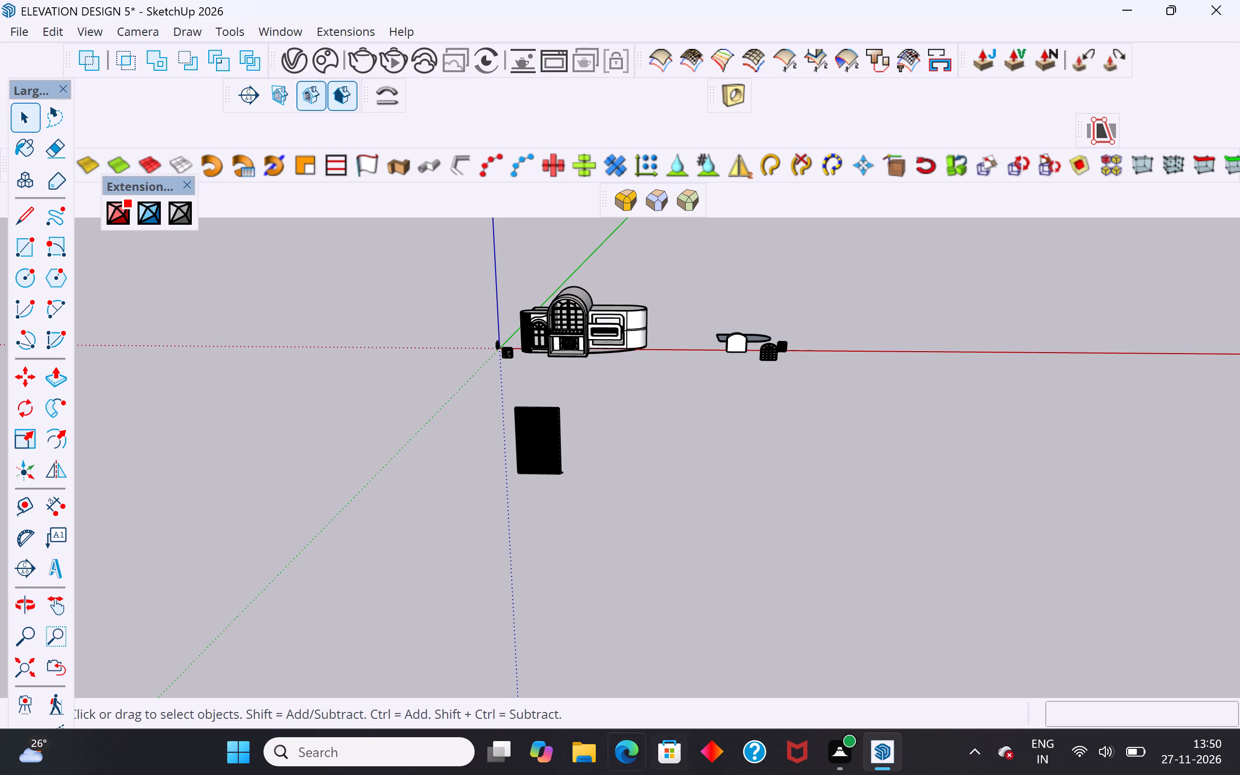
Switch to Chrome, search Google for convertio and open the Convertio file converter site.
click(385, 757)
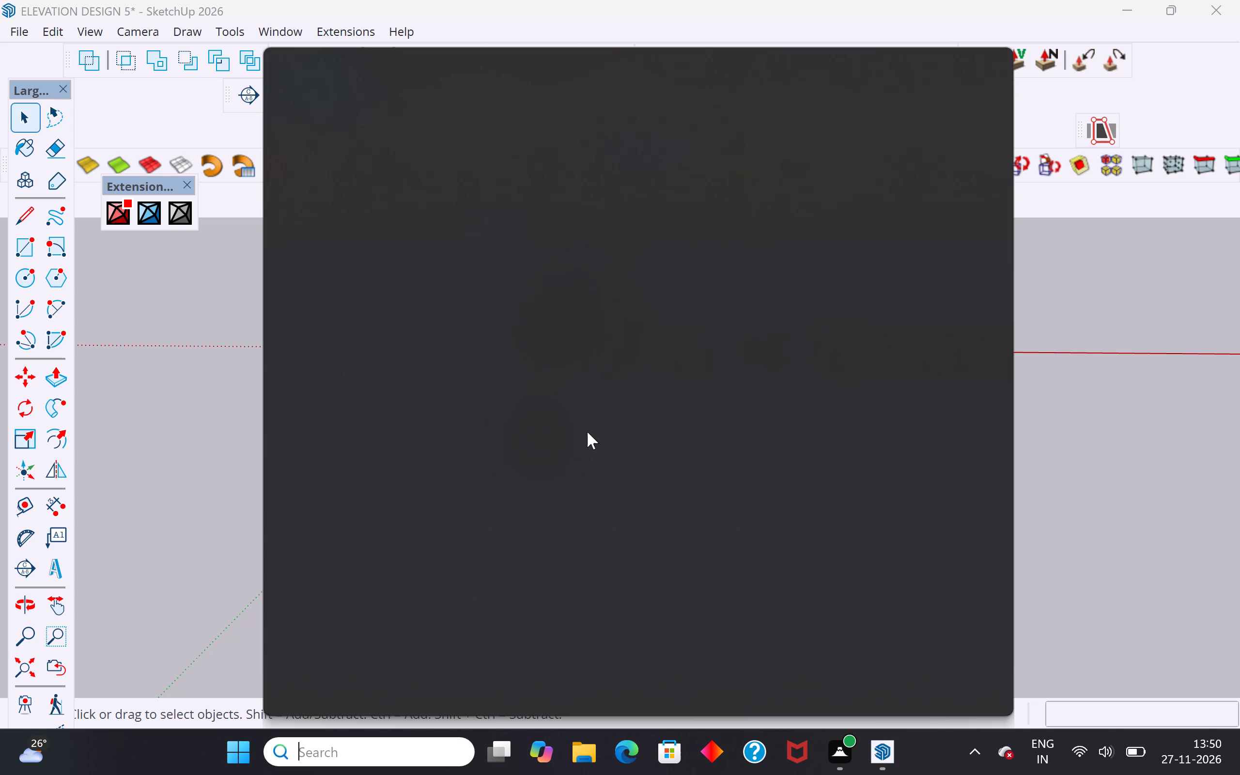
click(436, 411)
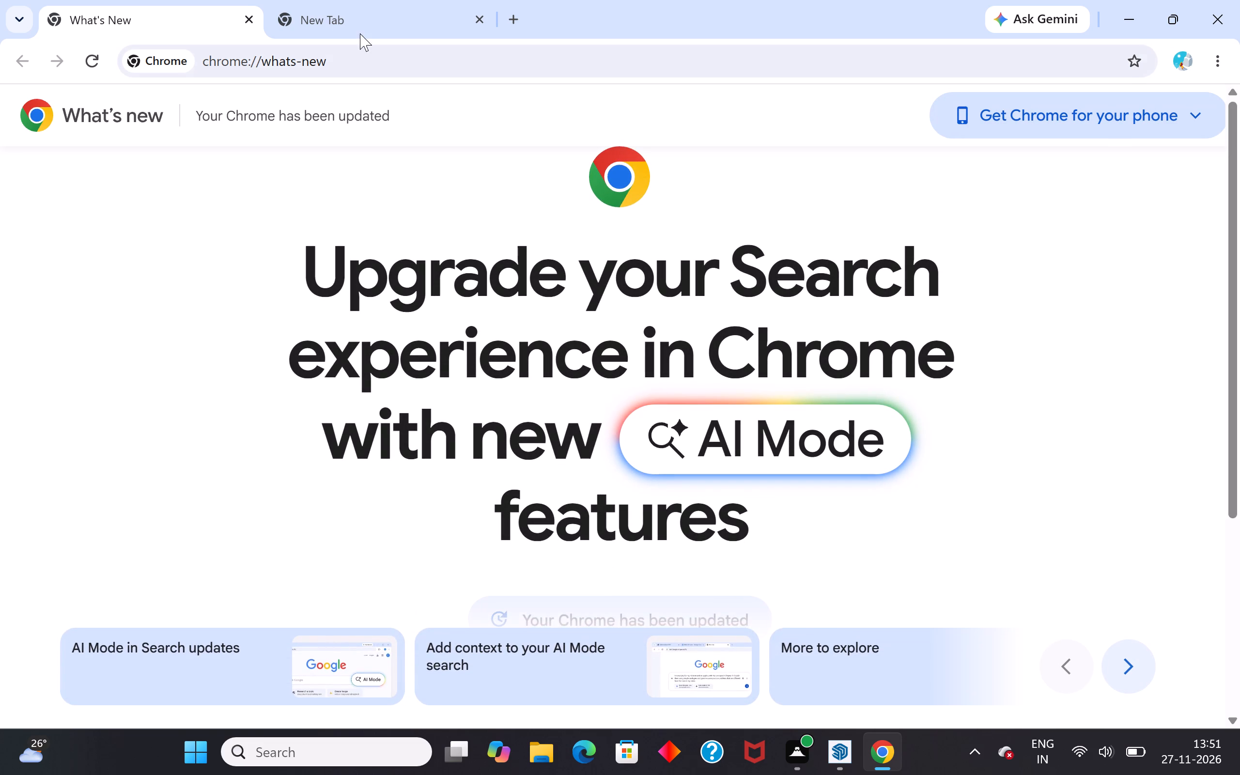
click(359, 15)
click(400, 62)
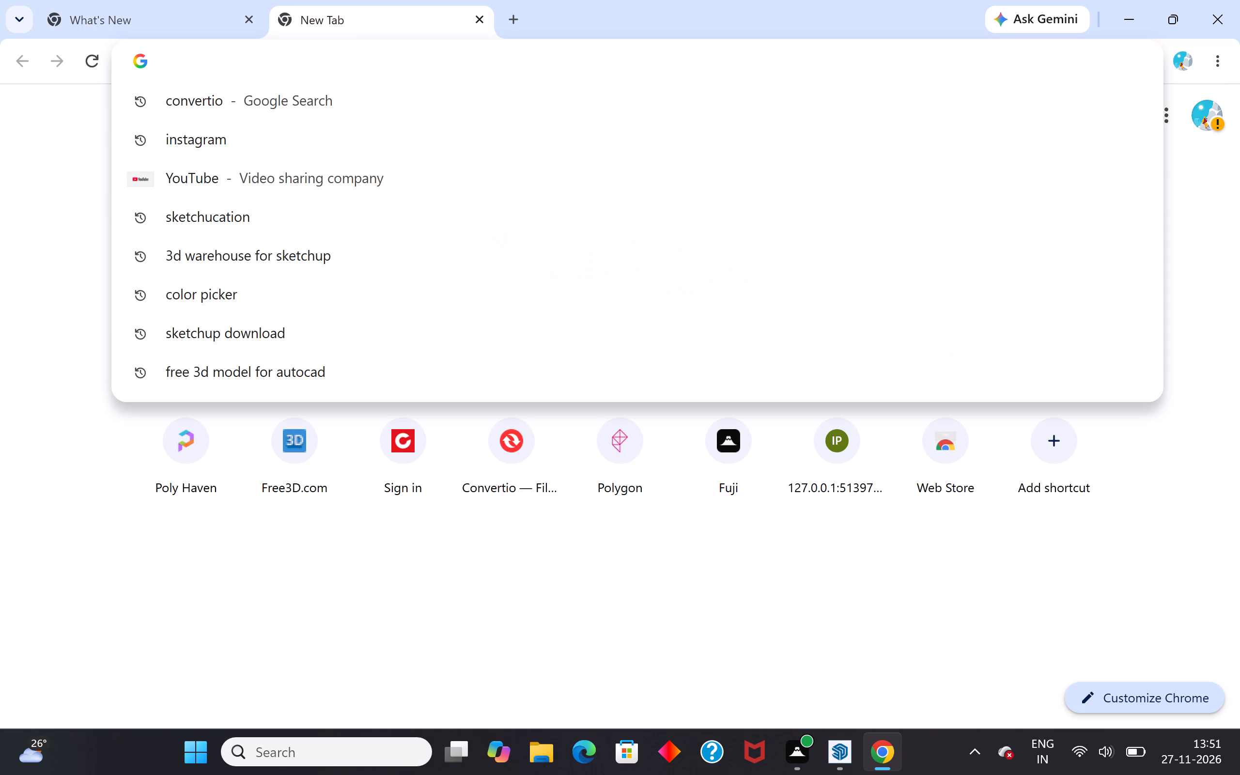
click(339, 100)
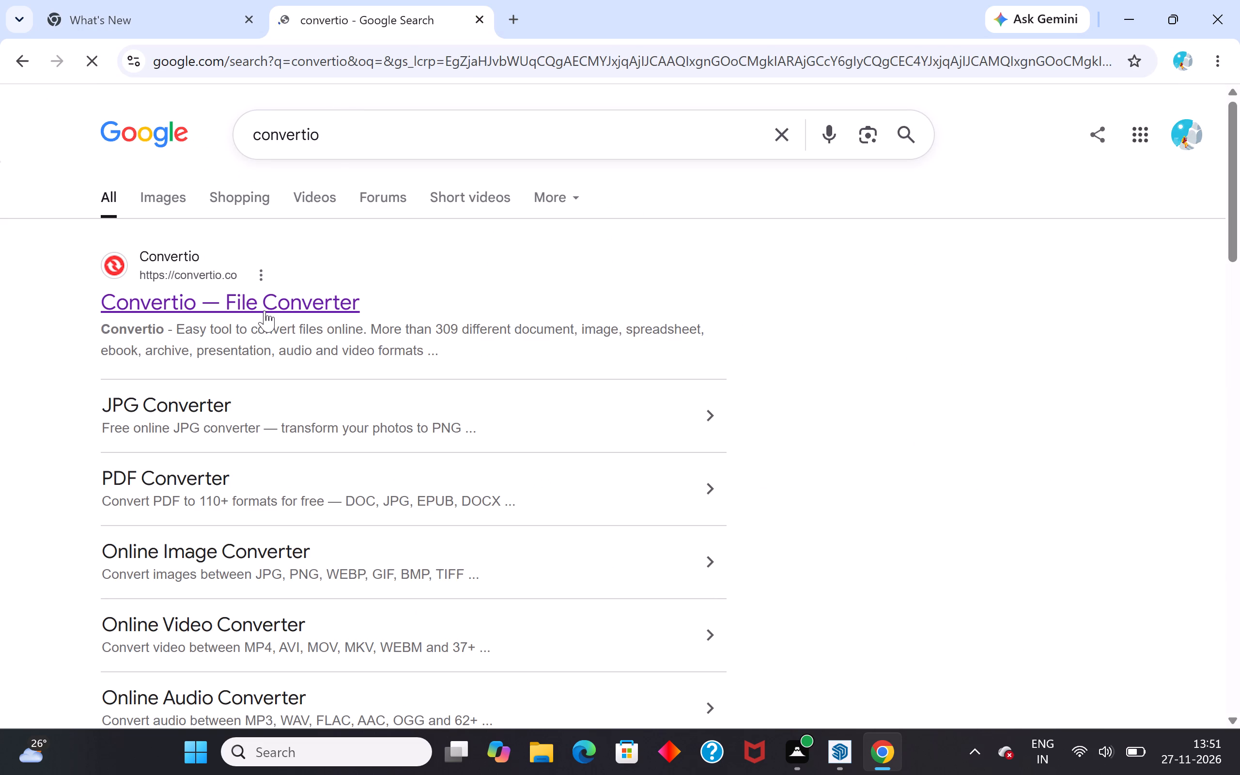
click(264, 308)
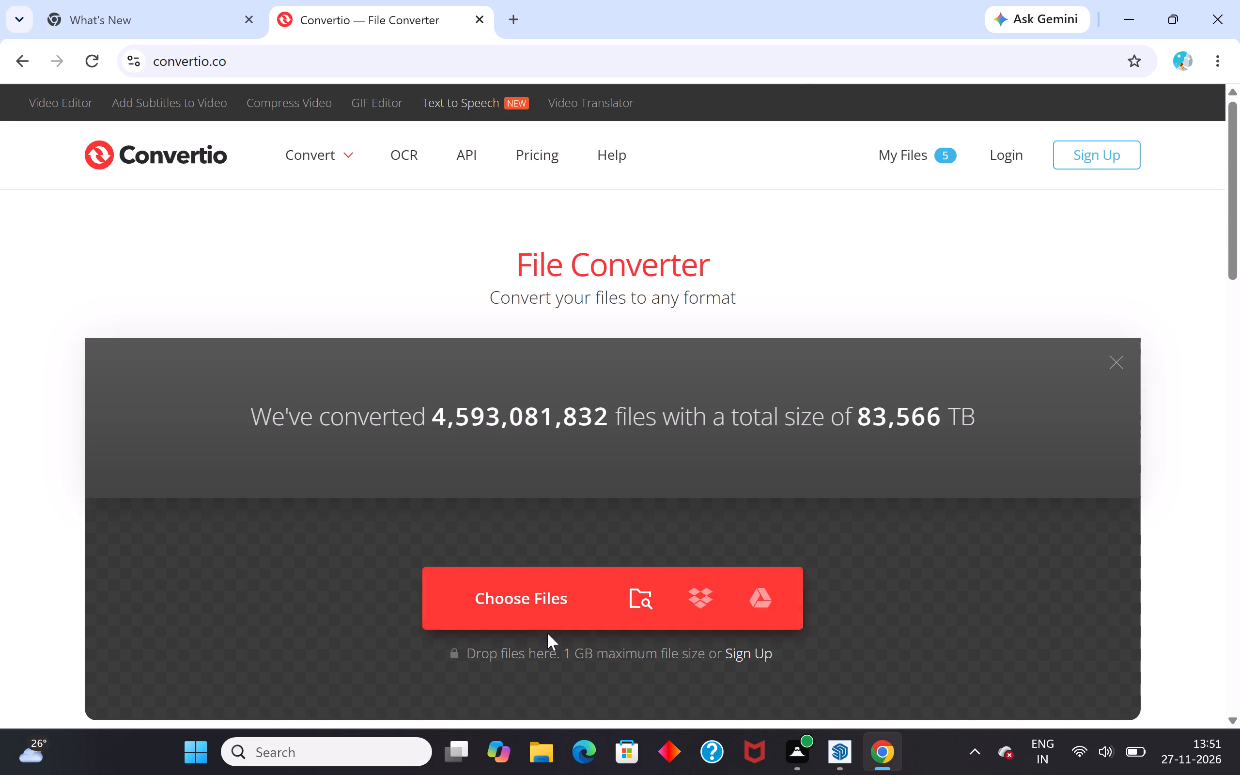
Upload the cnc jali image from the sketch up reference folder and convert it to the CAD format DXF.
click(580, 607)
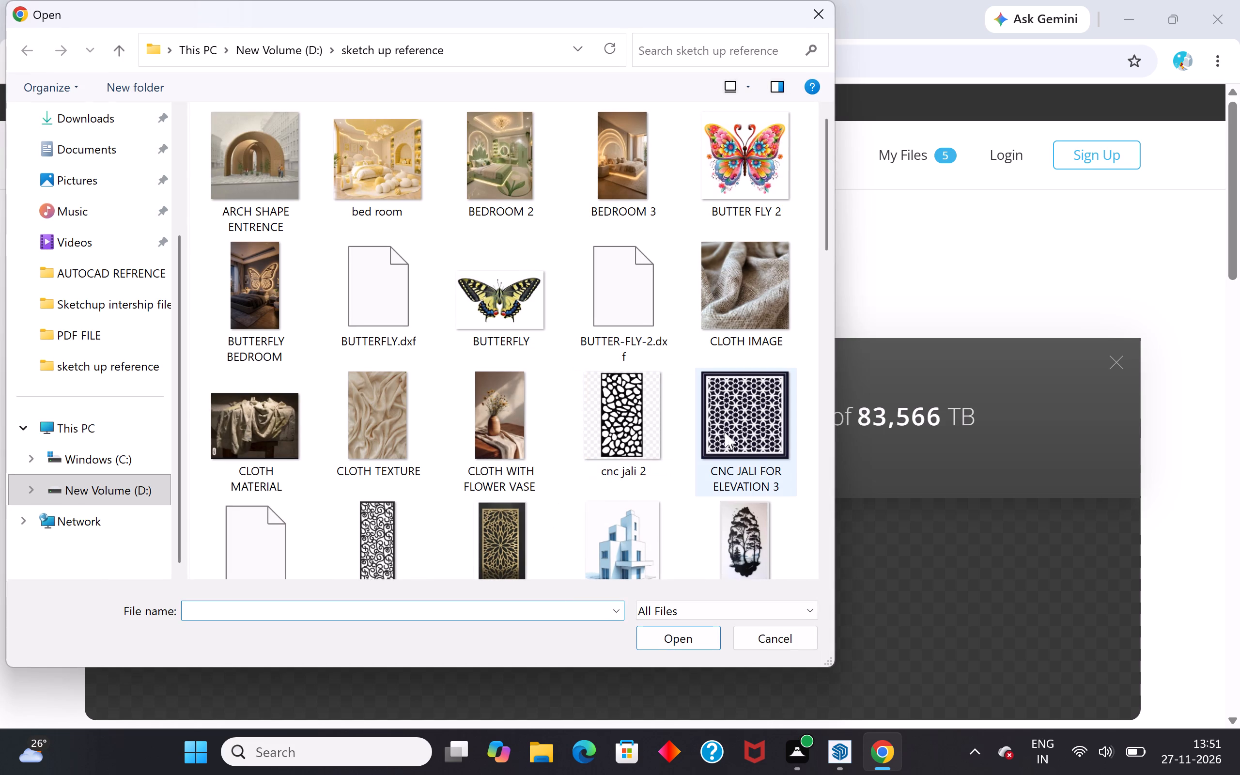
scroll(700, 477, down, 1)
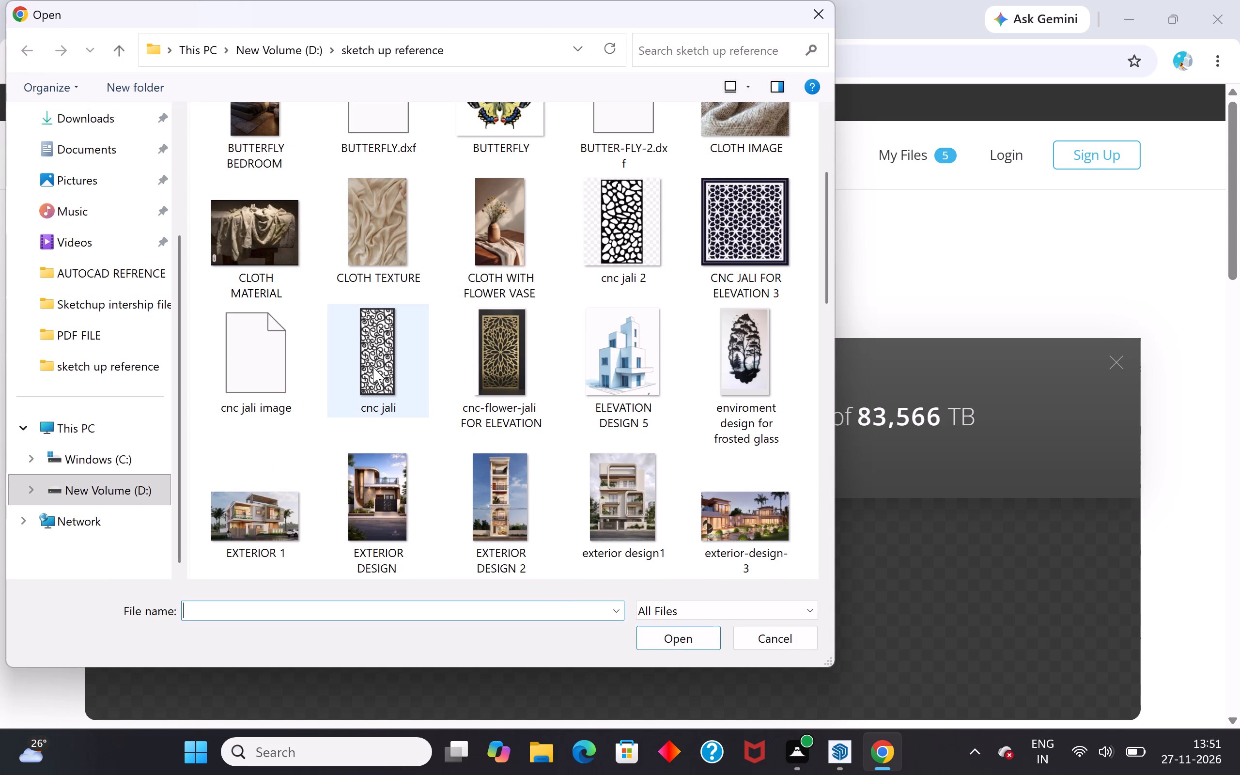
click(373, 367)
click(691, 636)
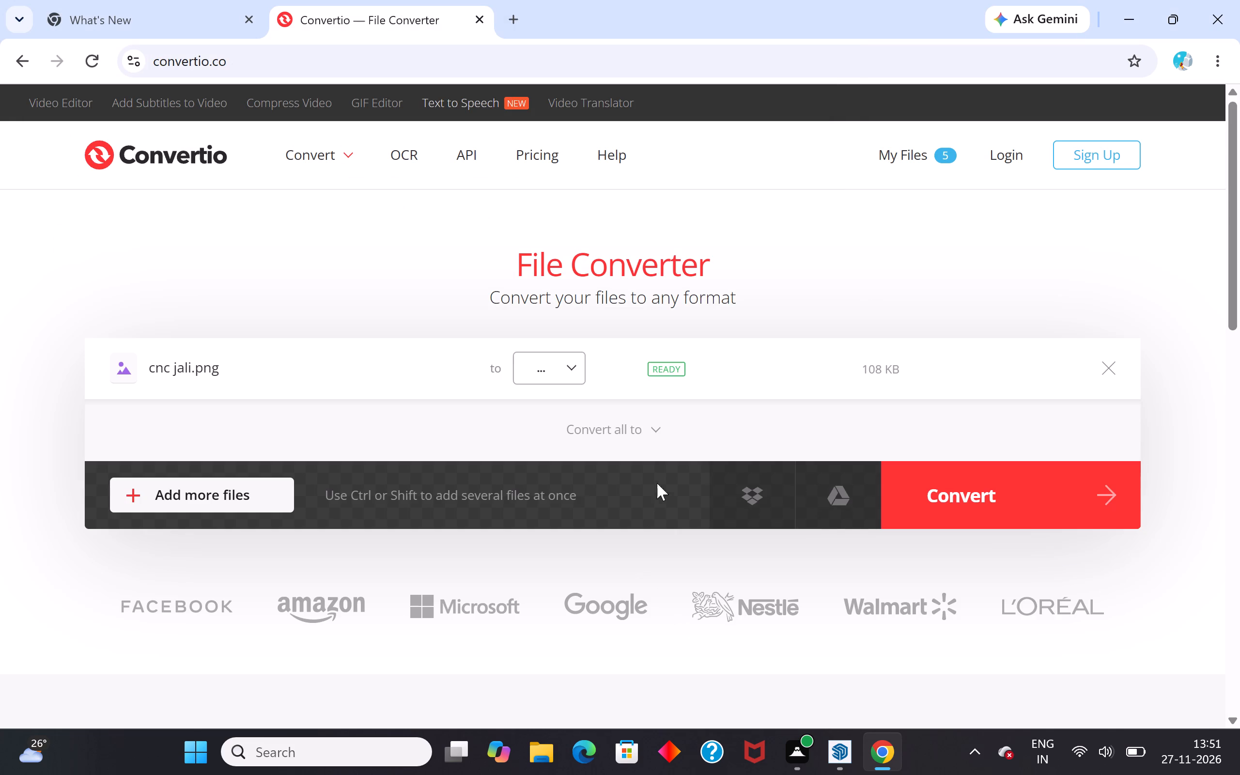
click(566, 371)
click(549, 669)
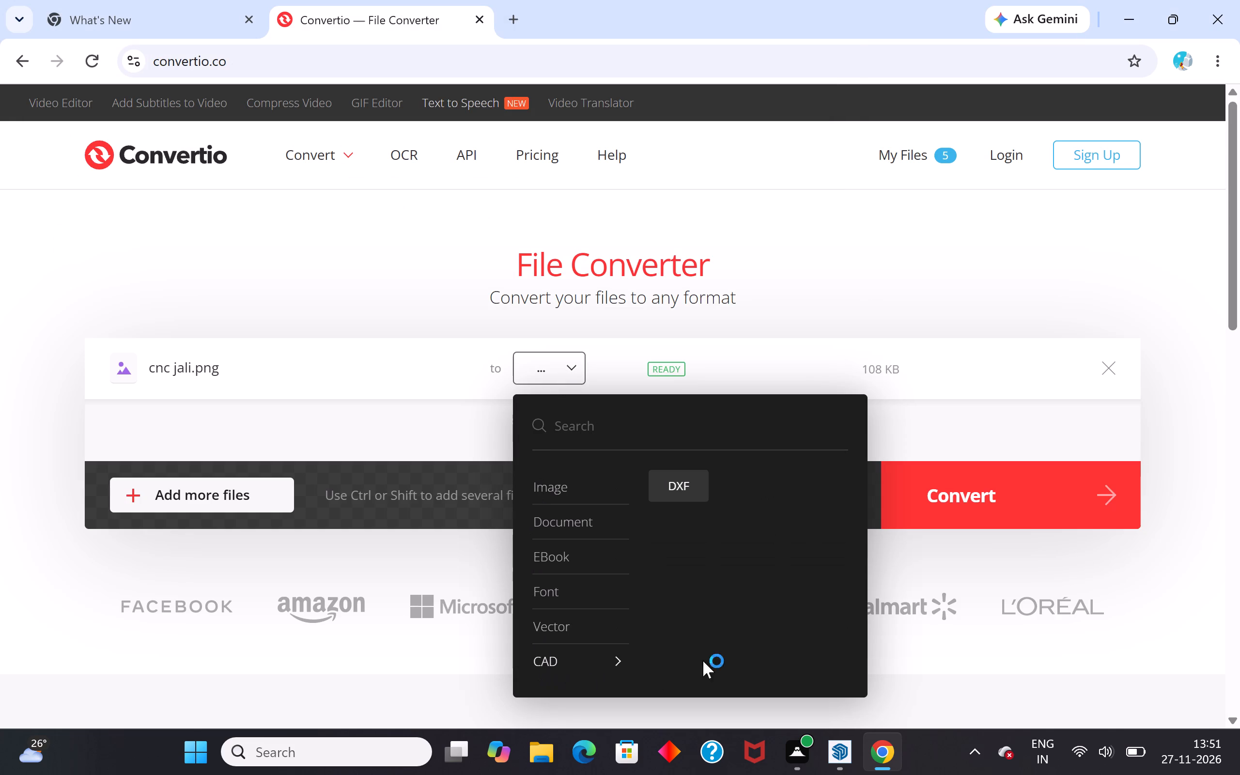
click(695, 490)
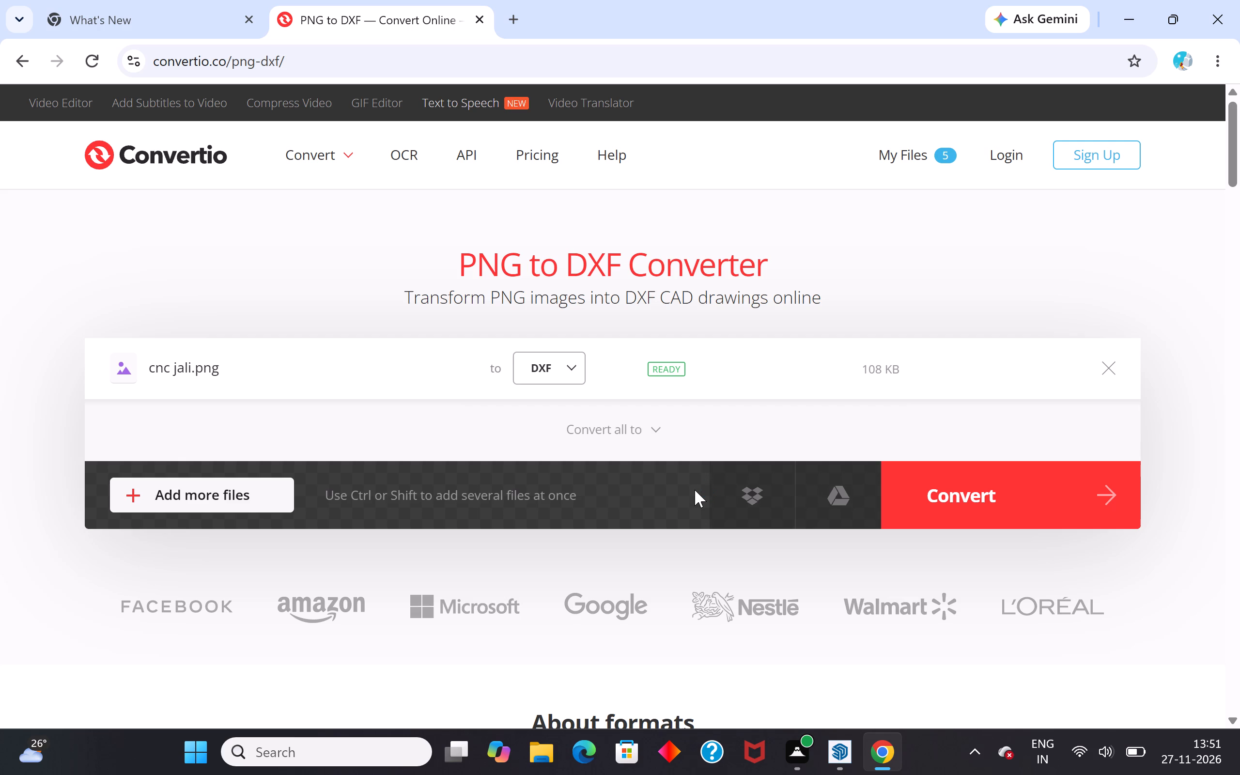
click(1054, 502)
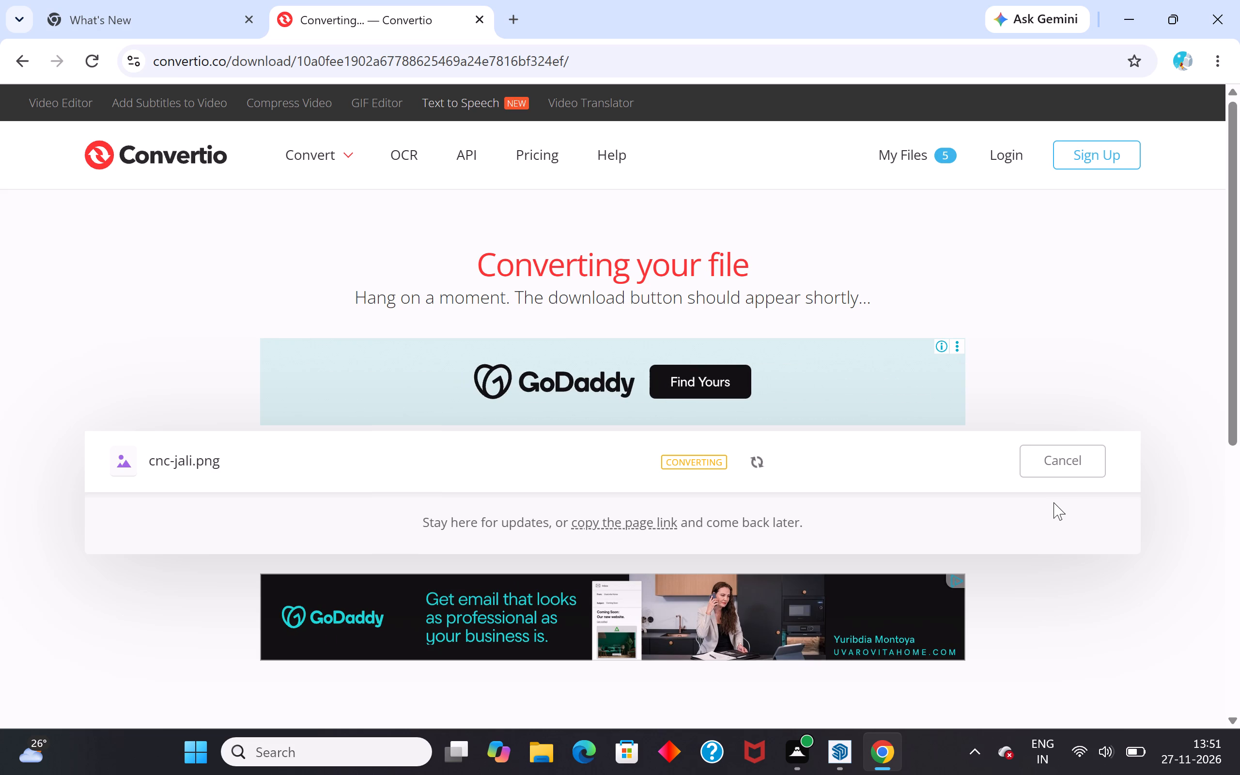
Download the converted cnc-jali DXF file and show the latest download in its folder.
click(1066, 454)
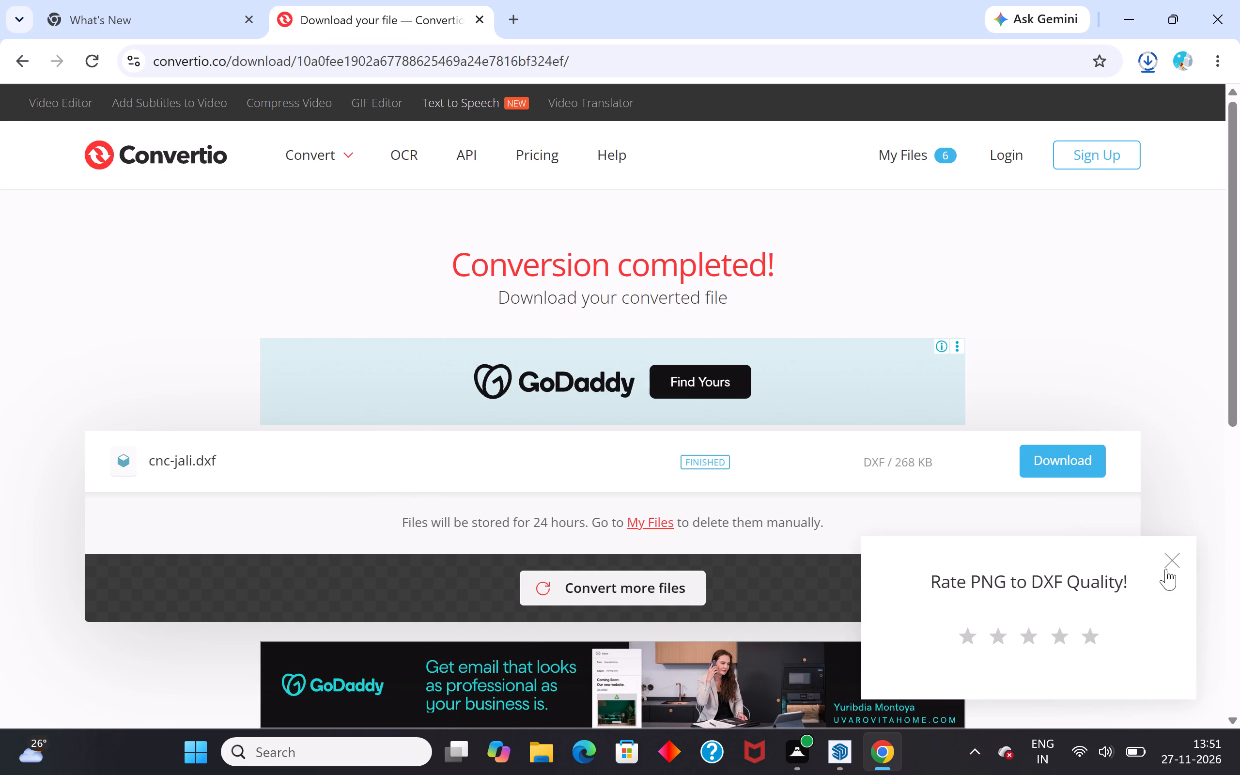
click(1171, 560)
click(1073, 459)
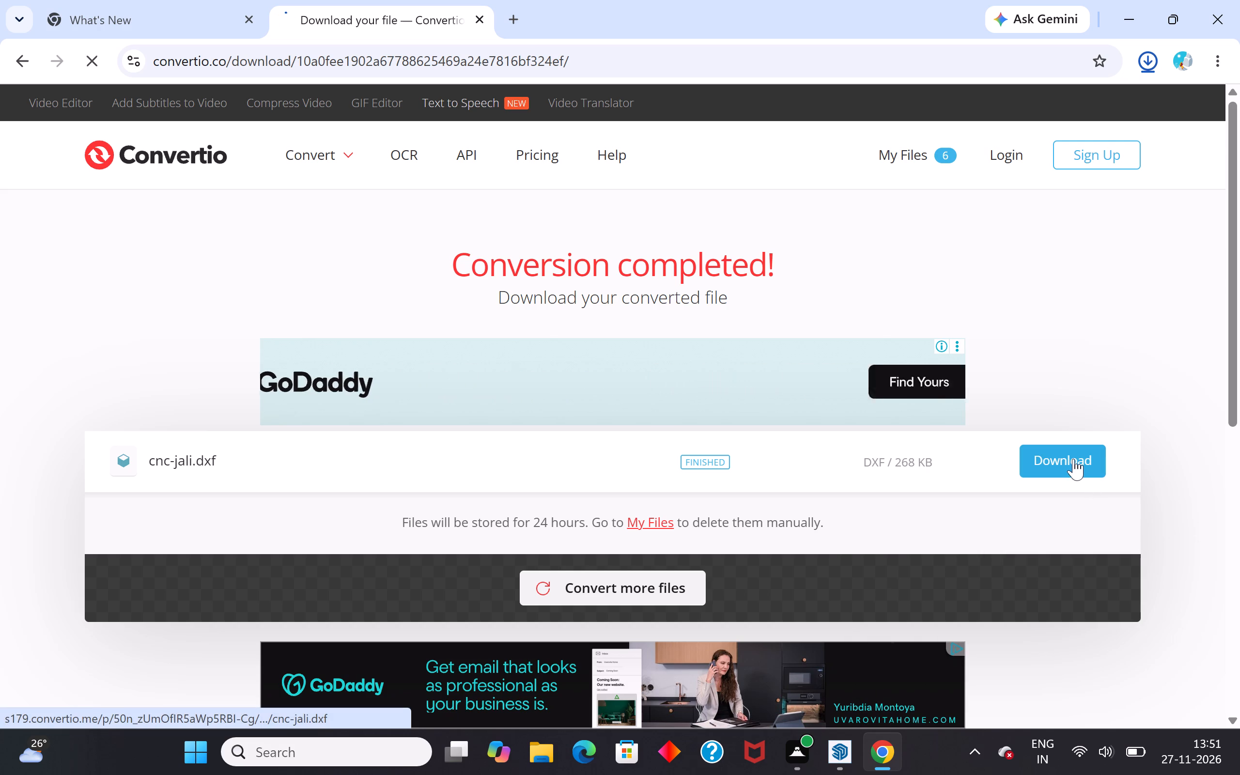
click(1149, 66)
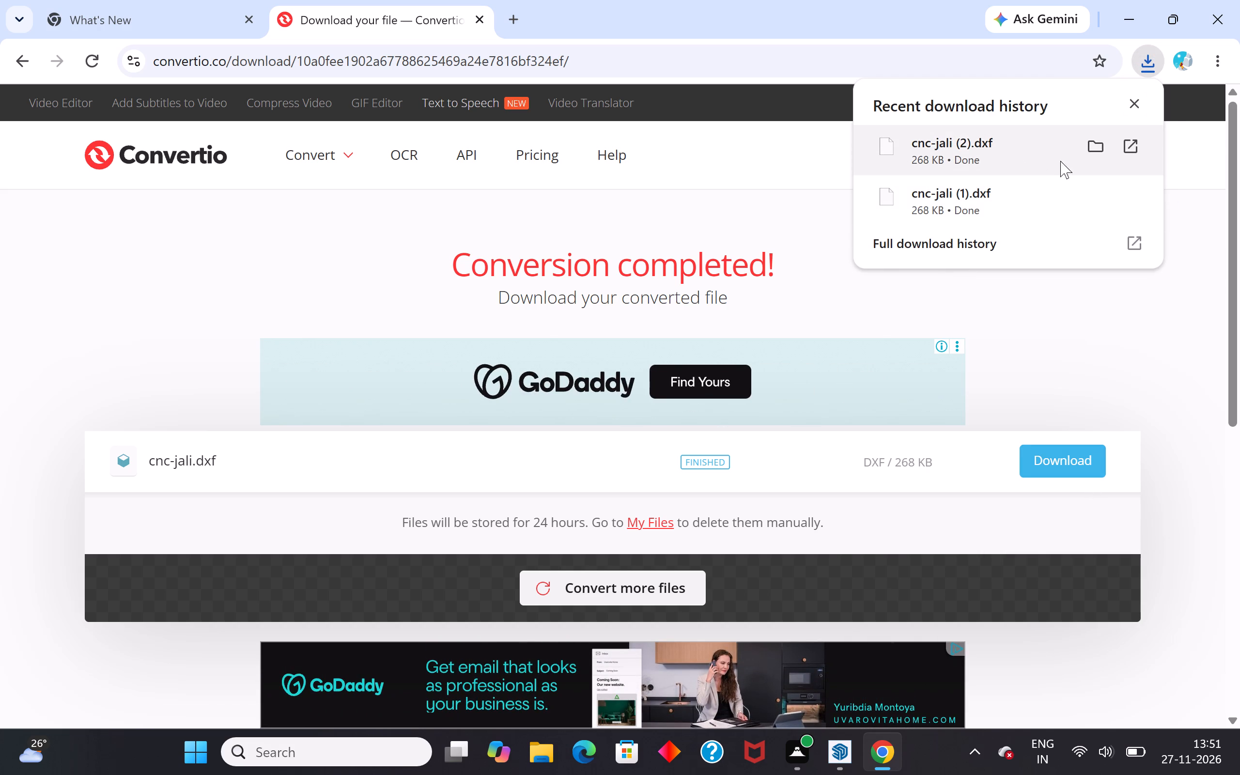
click(1086, 154)
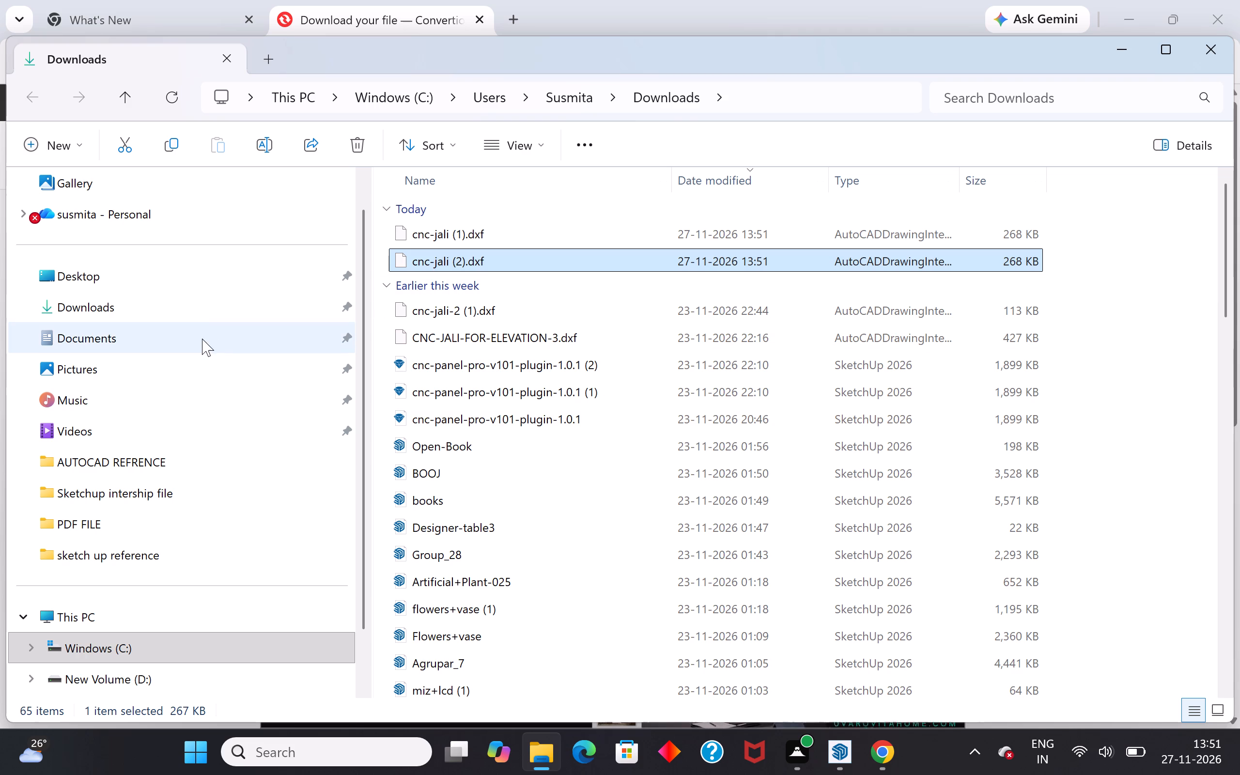
Close the Downloads folder window and the browser, and return to the SketchUp elevation model.
click(194, 313)
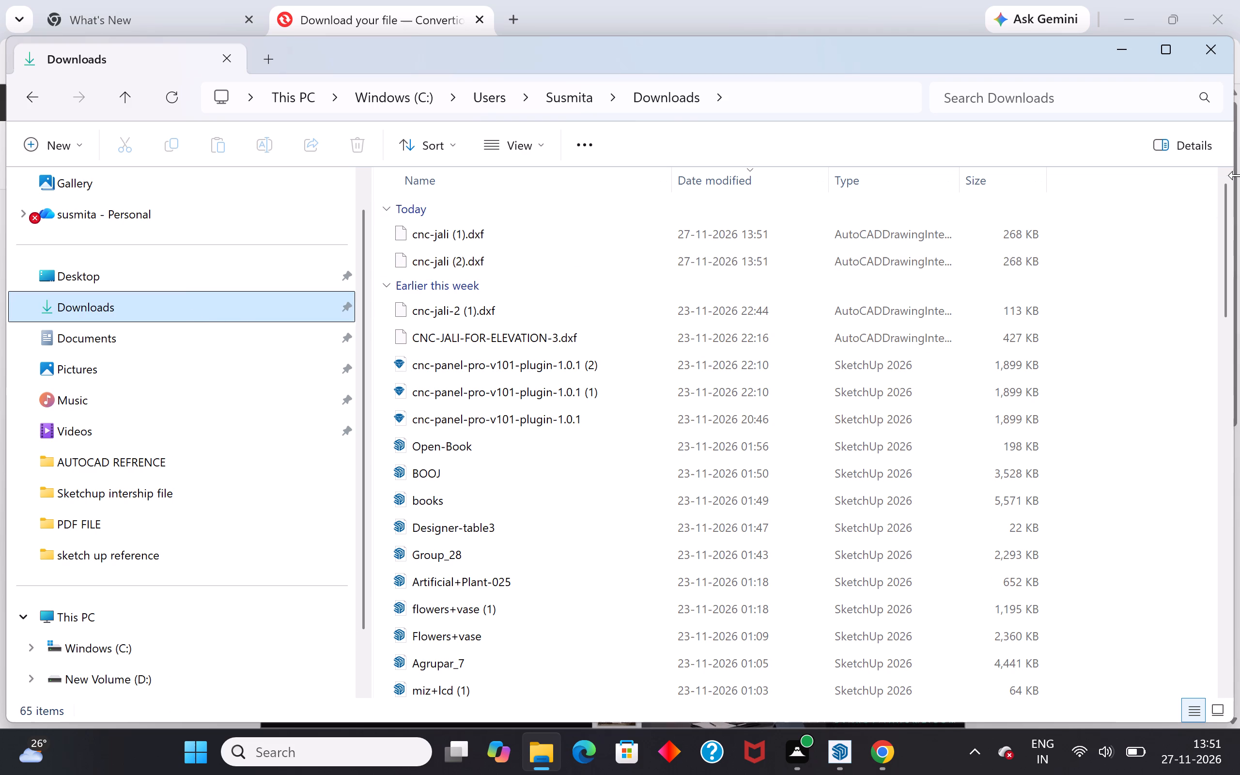
click(1220, 57)
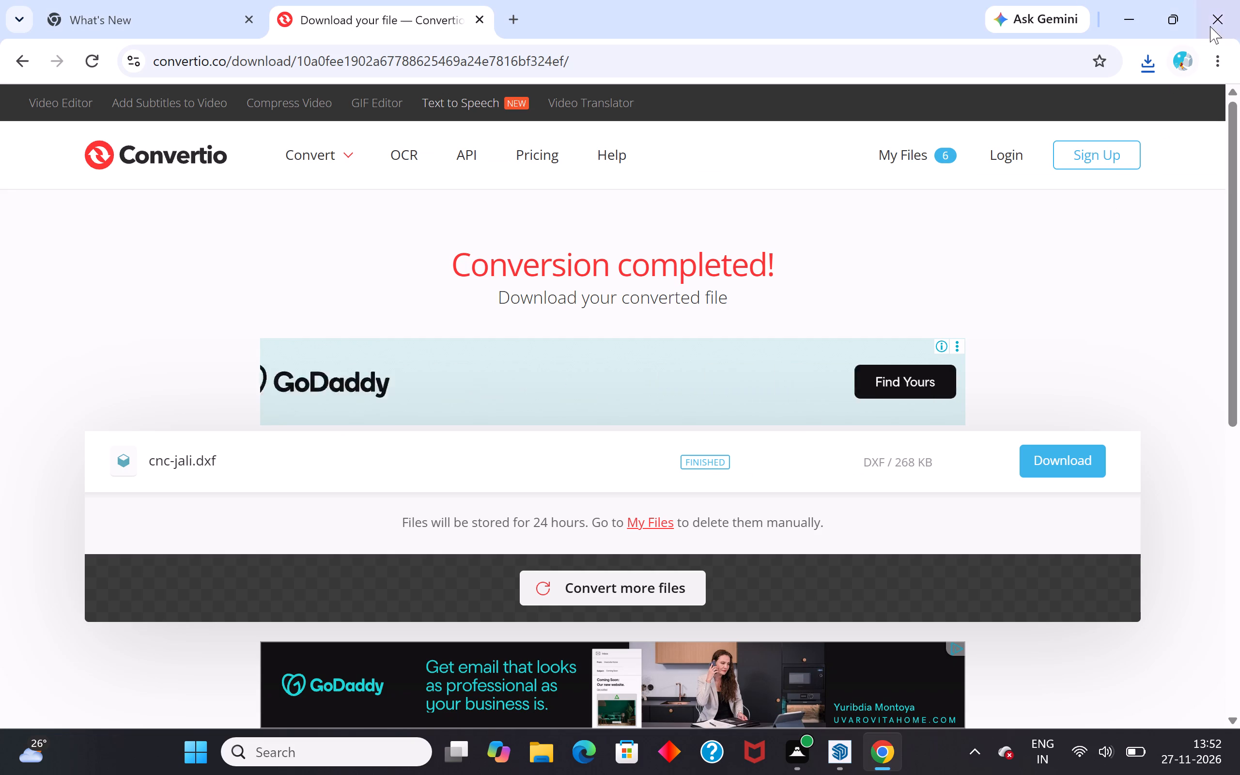
click(1211, 24)
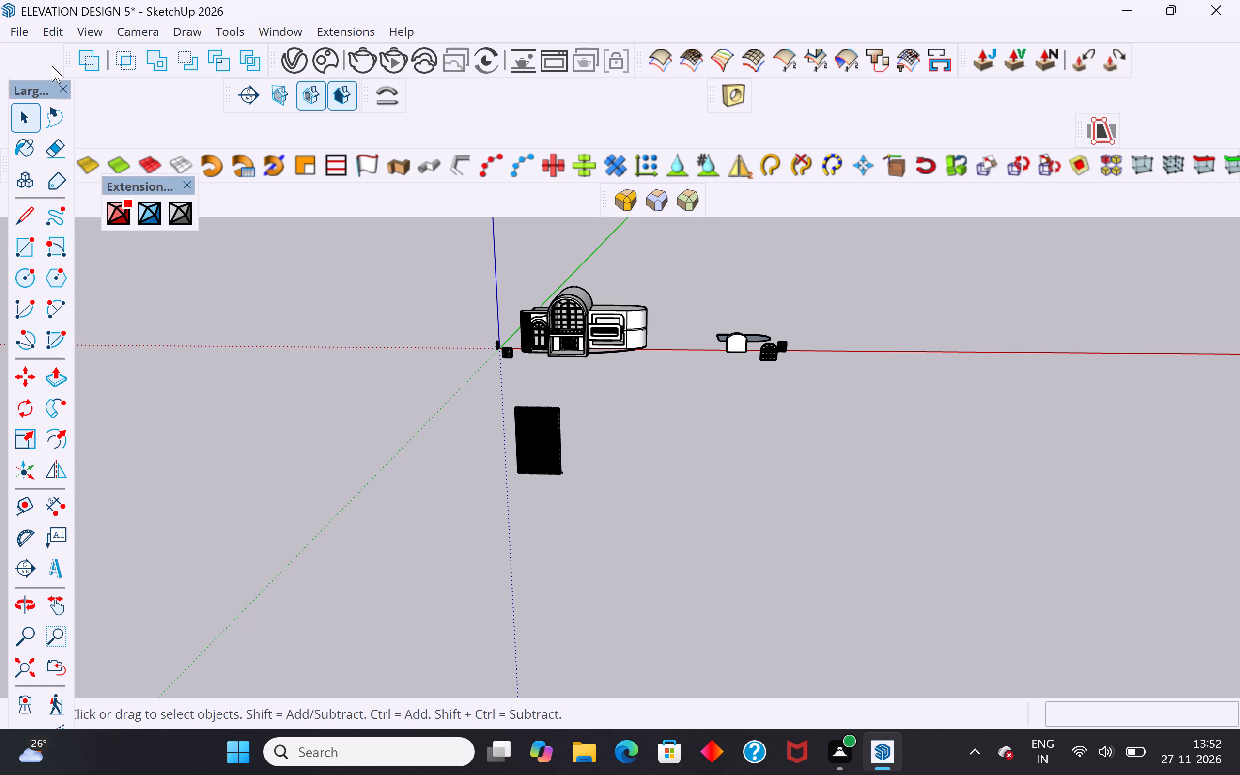
Import cnc-jali (2).dxf from the Downloads folder into the model, using inches as the import units.
click(11, 30)
click(164, 304)
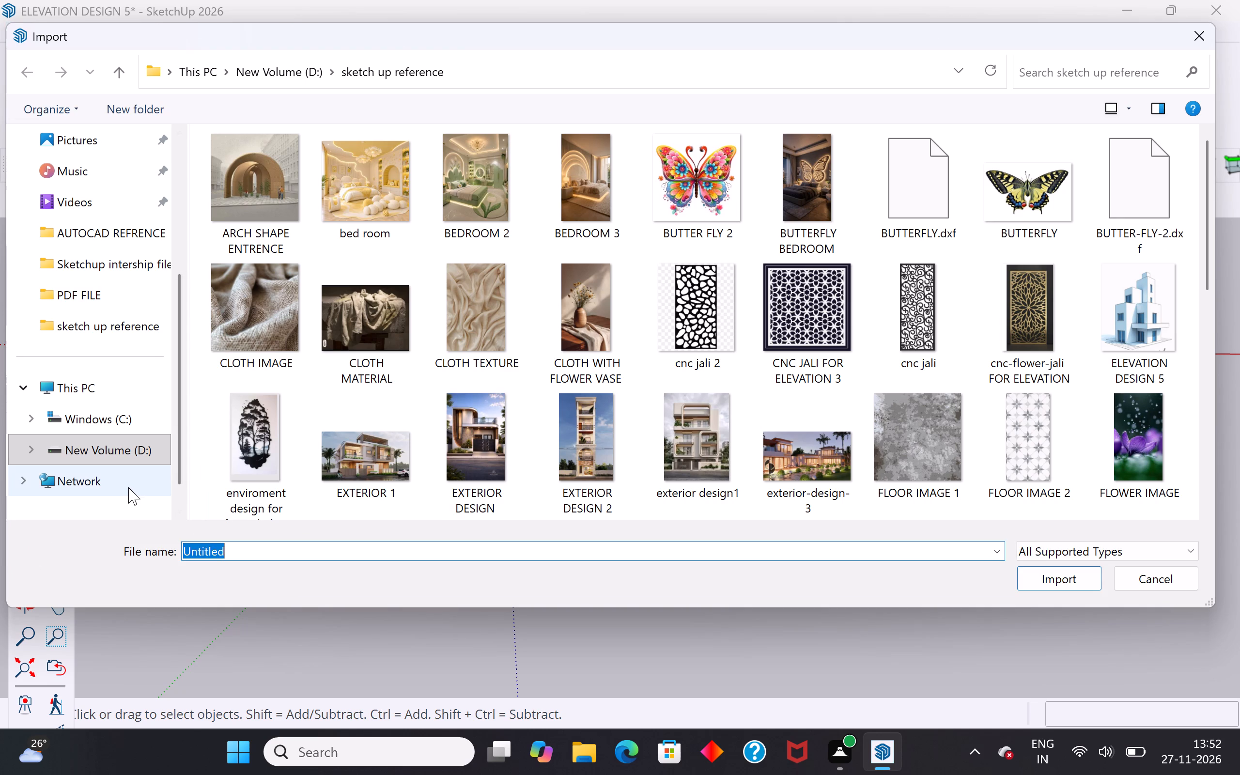
click(128, 487)
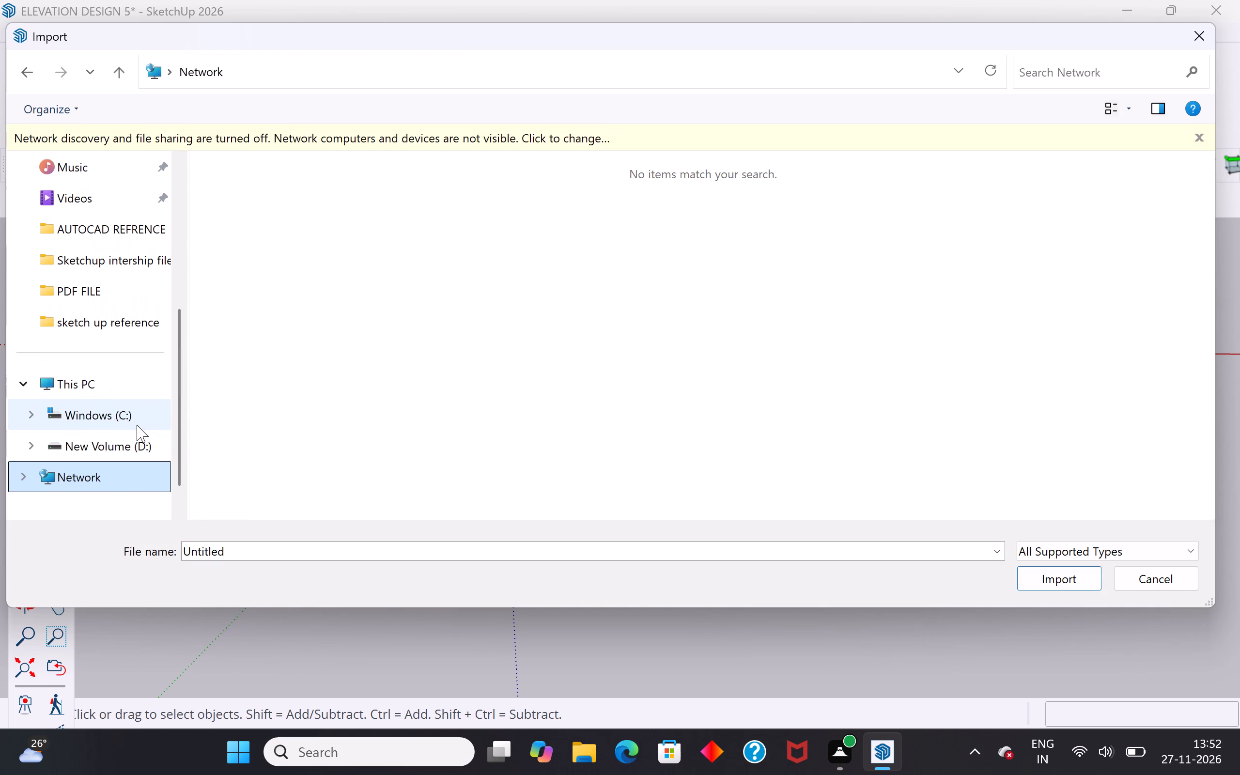
click(137, 444)
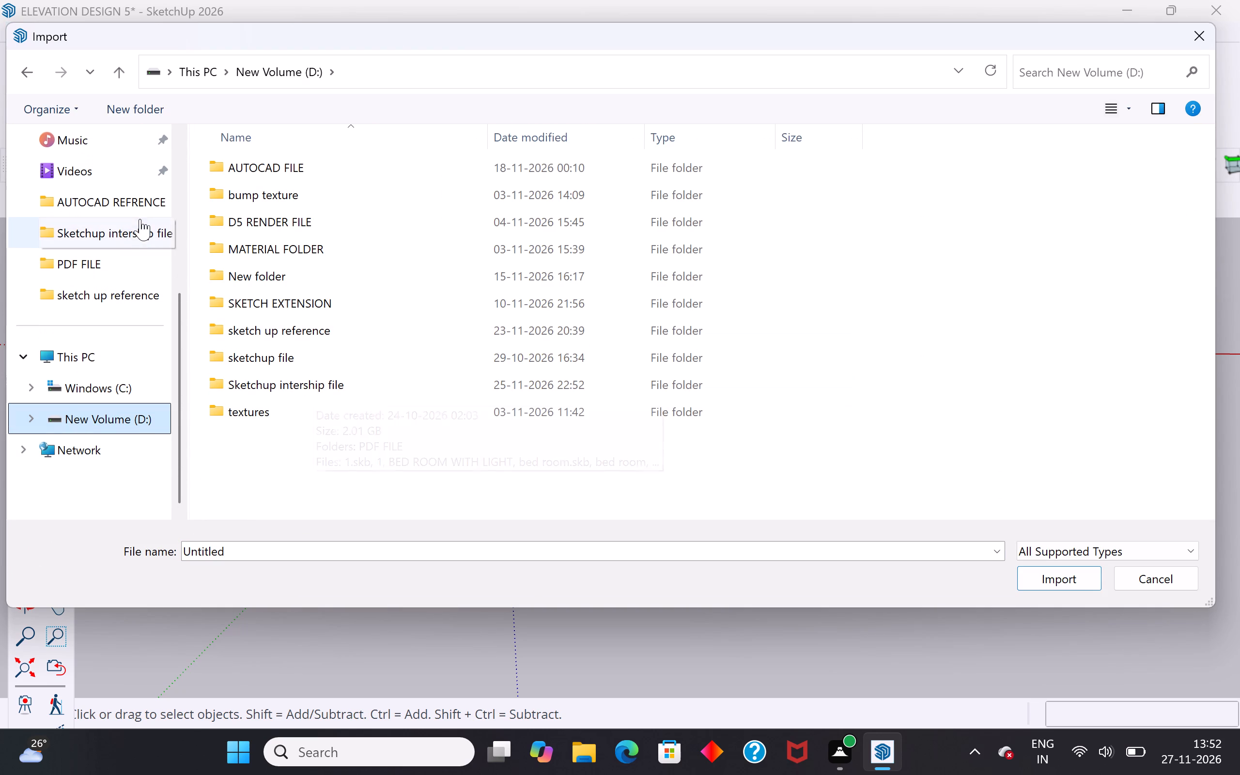
scroll(70, 380, up, 6)
scroll(81, 303, up, 1)
double_click(81, 301)
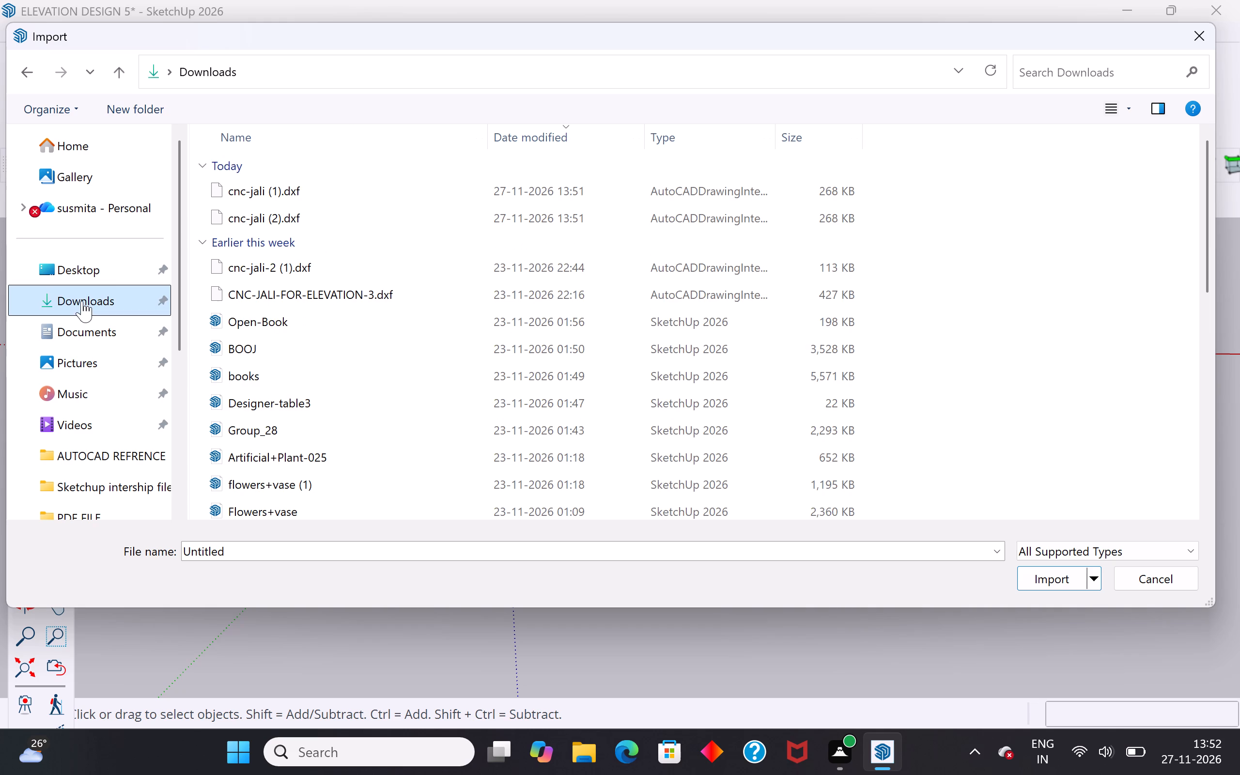
click(290, 210)
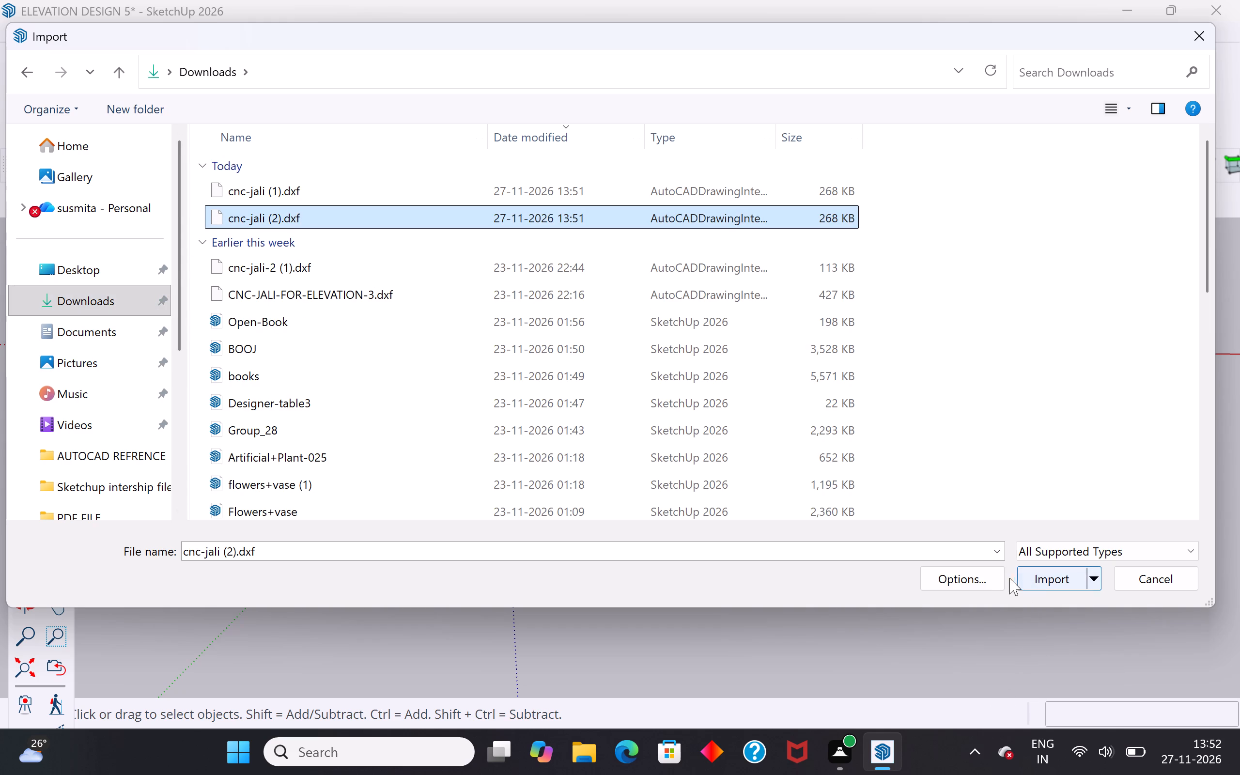
click(995, 573)
click(610, 516)
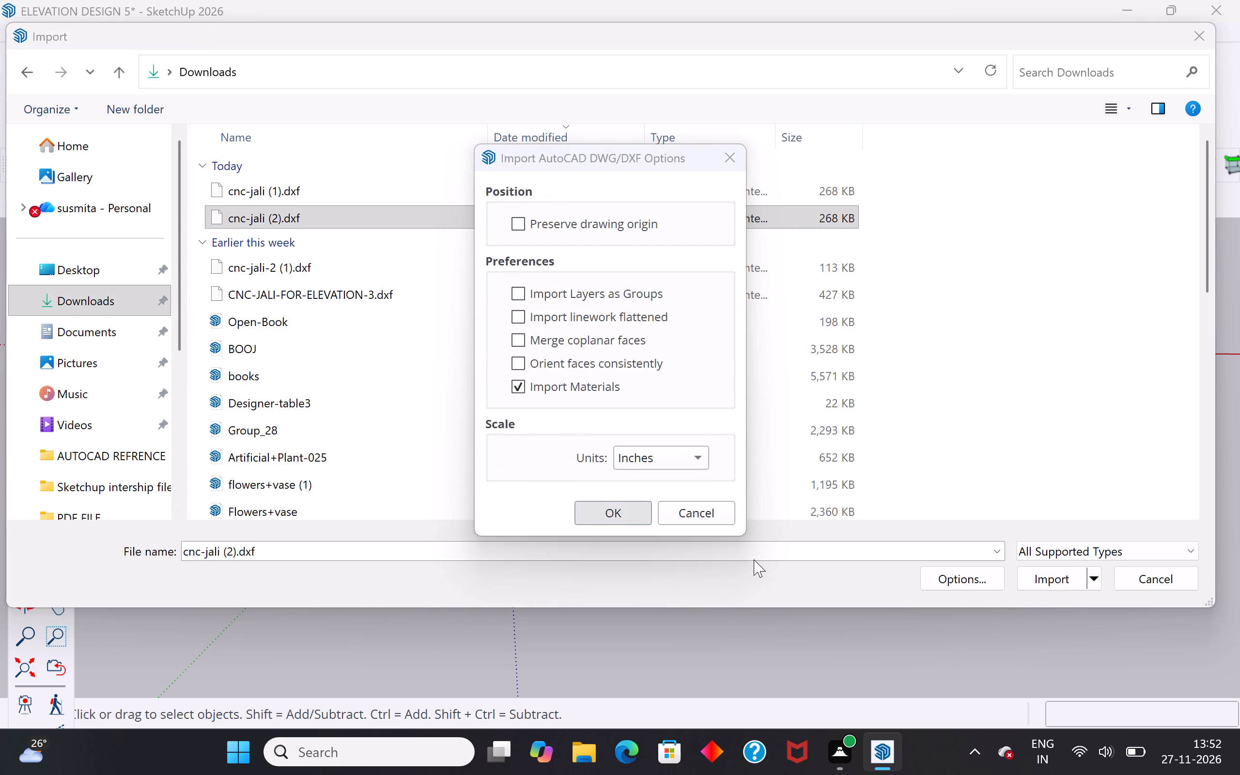
click(1065, 578)
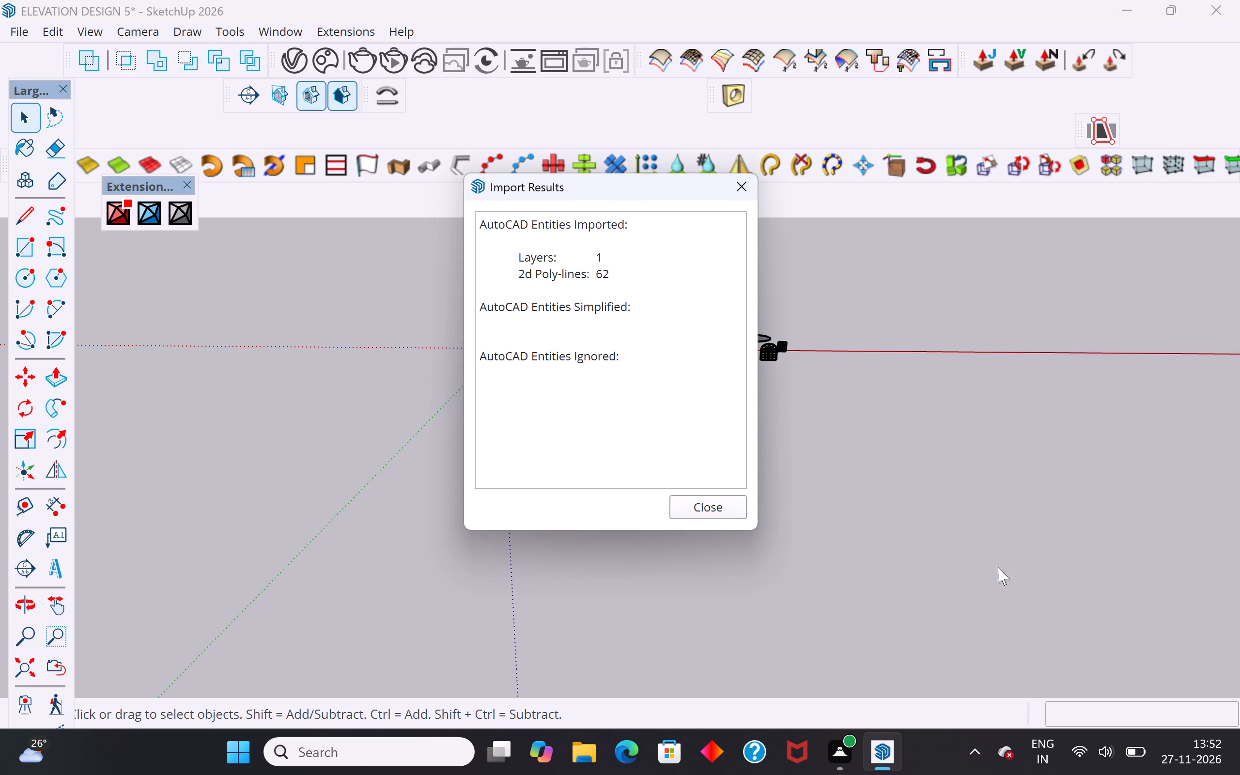
click(728, 507)
Move the imported jali by its corner at the origin about 277' 3" away, into empty space beyond the house parts.
scroll(498, 347, up, 7)
scroll(499, 339, down, 1)
scroll(499, 339, up, 1)
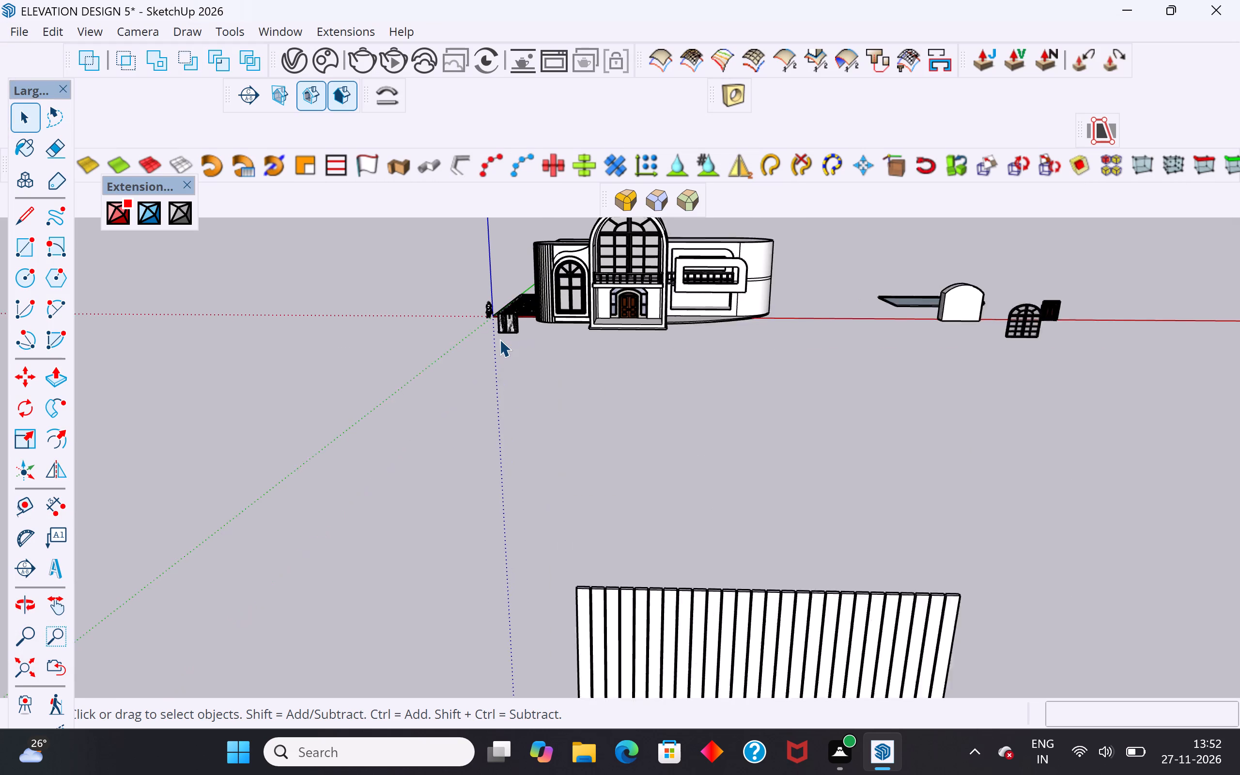
scroll(499, 339, up, 9)
middle_drag(513, 307, 580, 431)
click(552, 327)
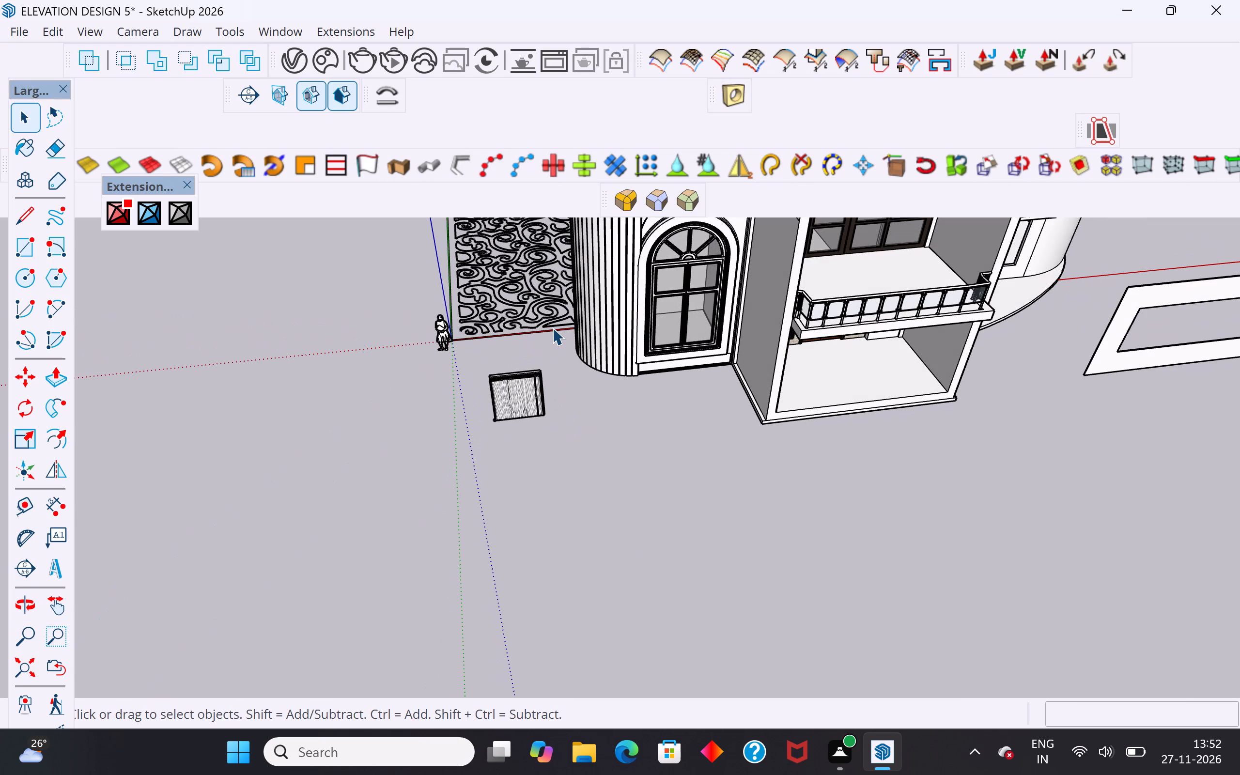
key(m)
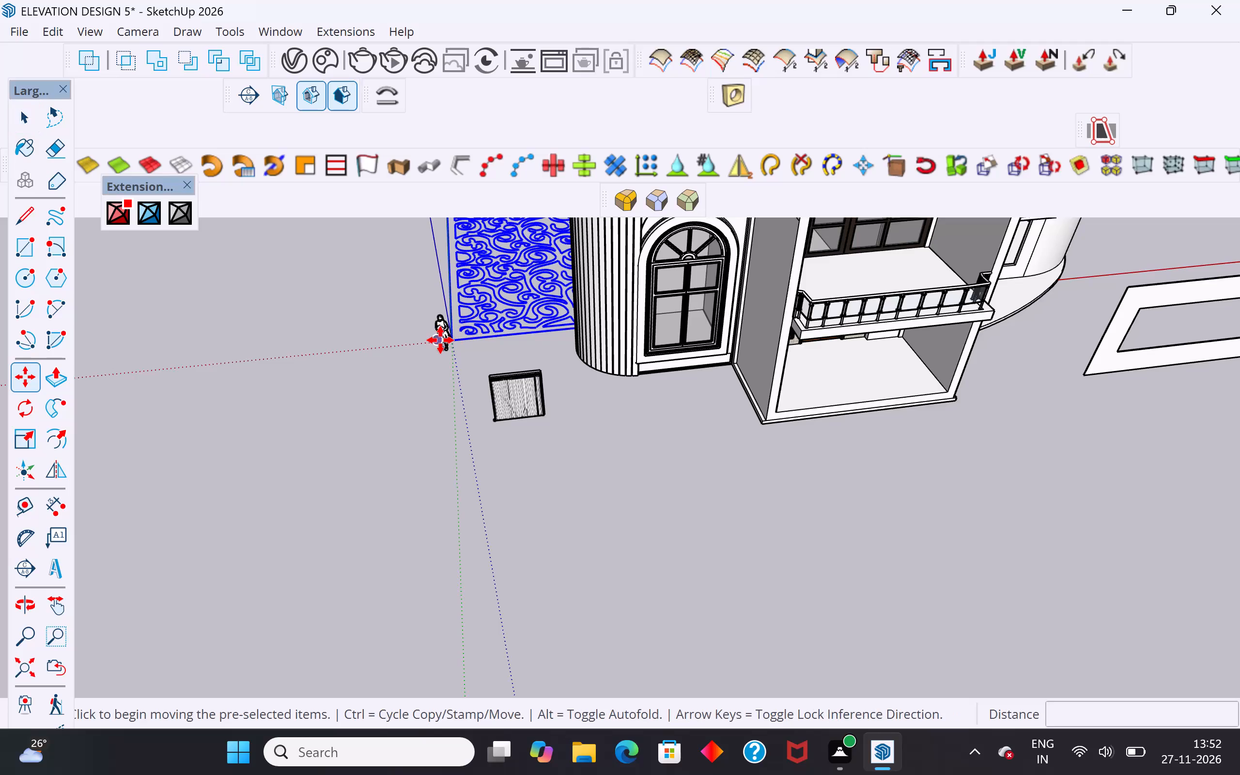
click(447, 341)
scroll(30, 505, down, 5)
scroll(219, 366, down, 15)
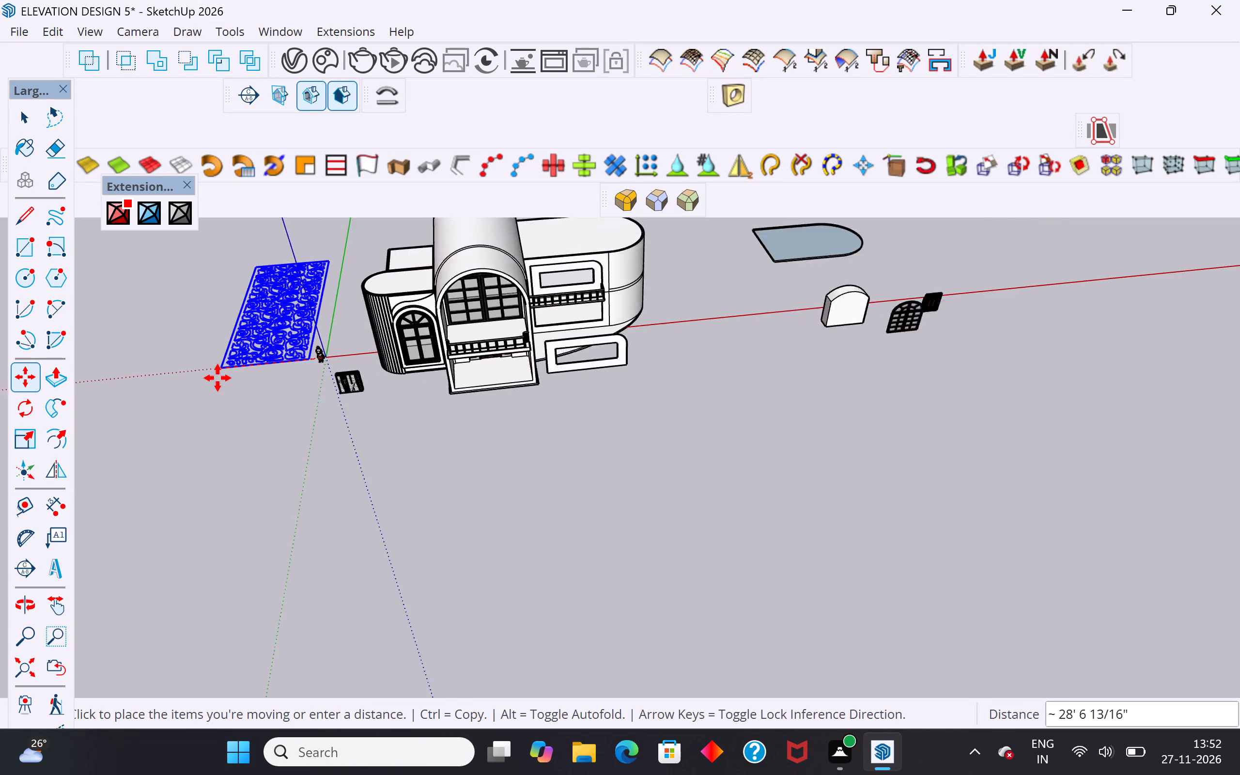
scroll(217, 378, down, 8)
click(860, 434)
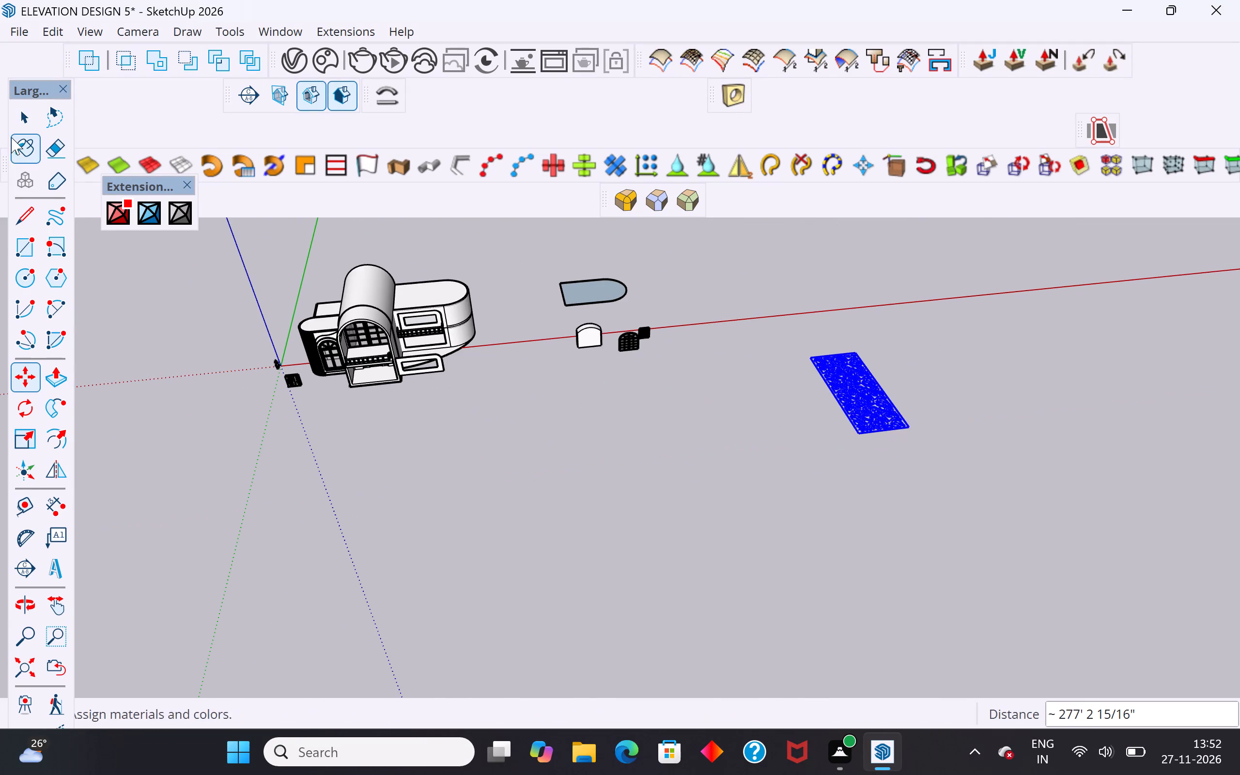
click(24, 114)
click(516, 583)
Explode the imported jali component into loose curves.
scroll(881, 430, up, 10)
click(887, 418)
middle_drag(965, 424, 963, 425)
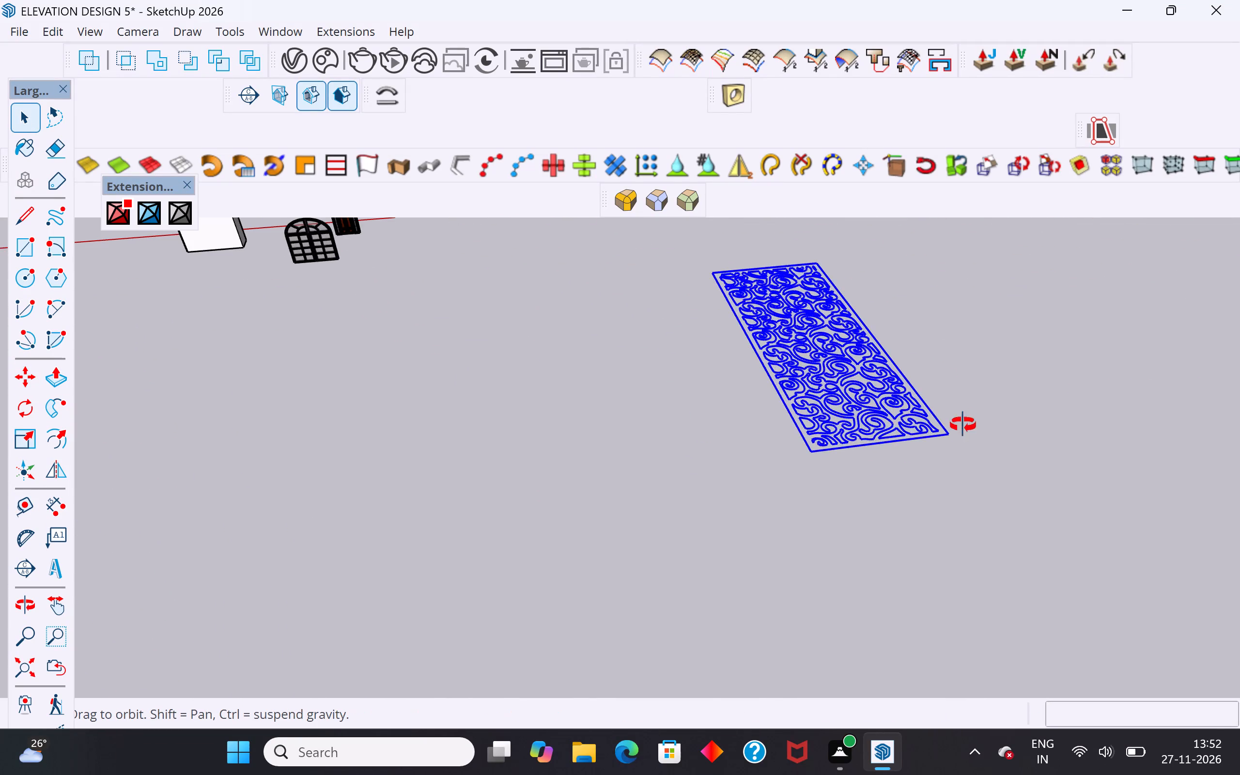
middle_drag(963, 425, 936, 490)
right_click(881, 450)
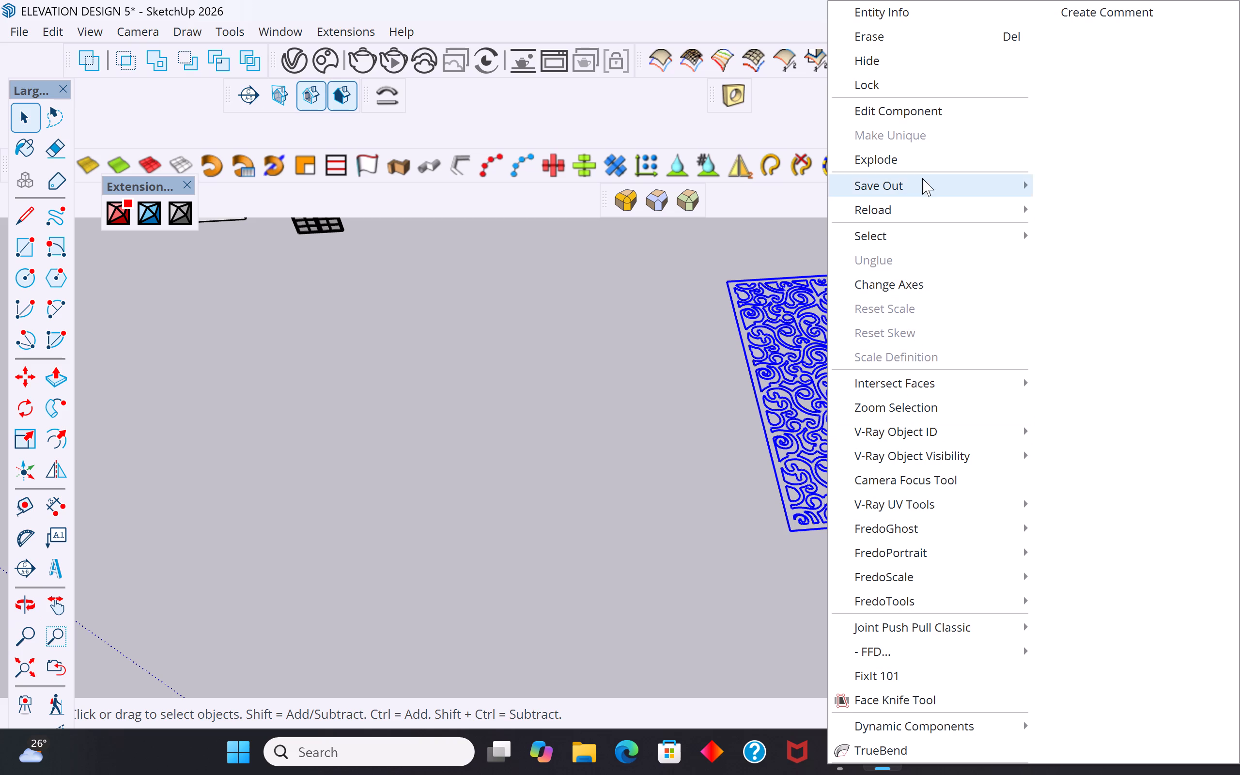
click(923, 158)
click(705, 495)
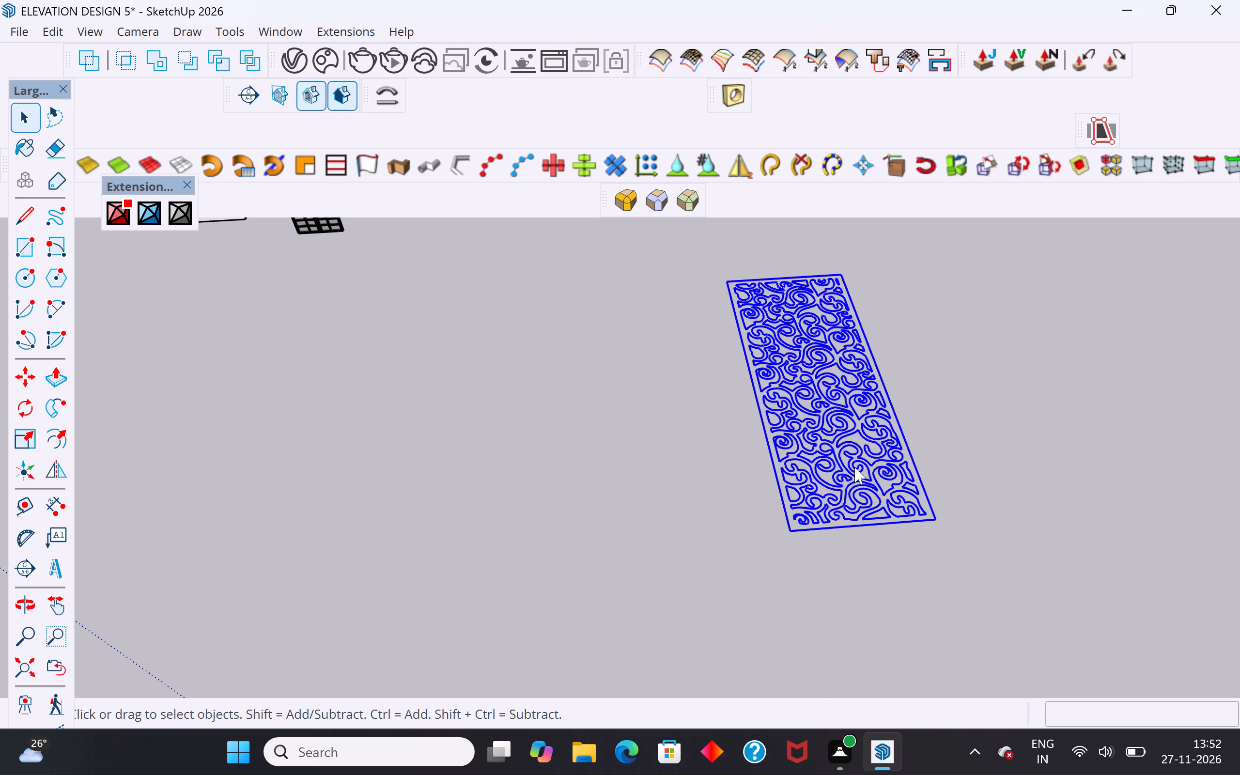
click(854, 467)
scroll(924, 533, up, 4)
scroll(908, 512, down, 6)
scroll(919, 514, up, 5)
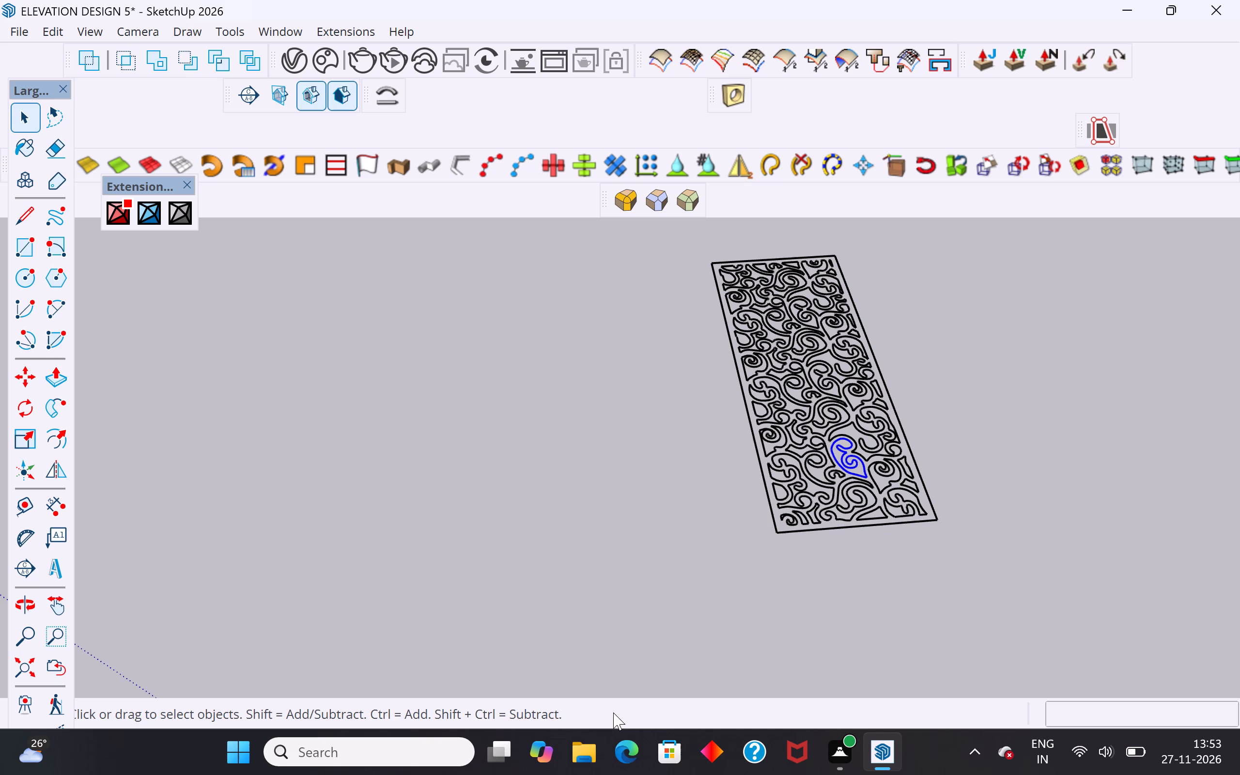
click(1081, 465)
Draw a 23' 10" by 59' rectangle over the jali's outer border, between its opposite corners.
scroll(883, 465, up, 2)
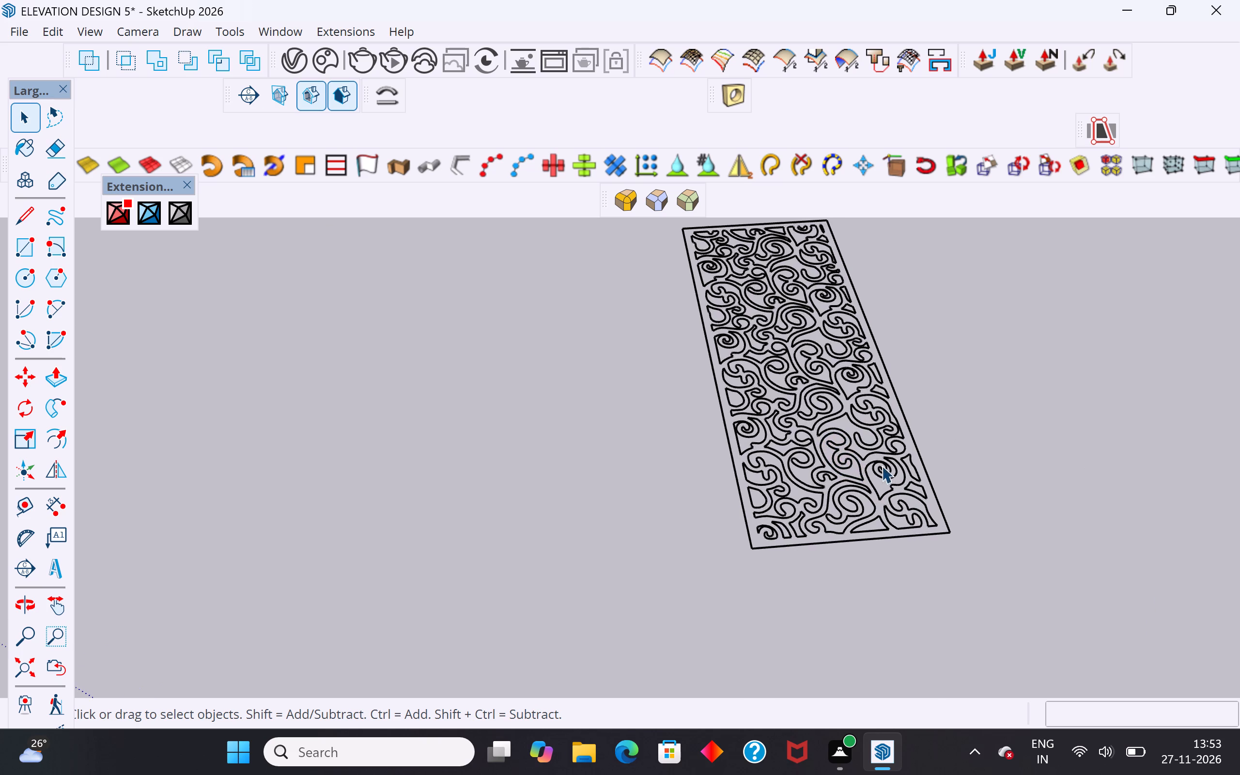
middle_drag(912, 544, 859, 563)
scroll(857, 581, down, 10)
middle_drag(939, 599, 975, 598)
scroll(993, 496, up, 4)
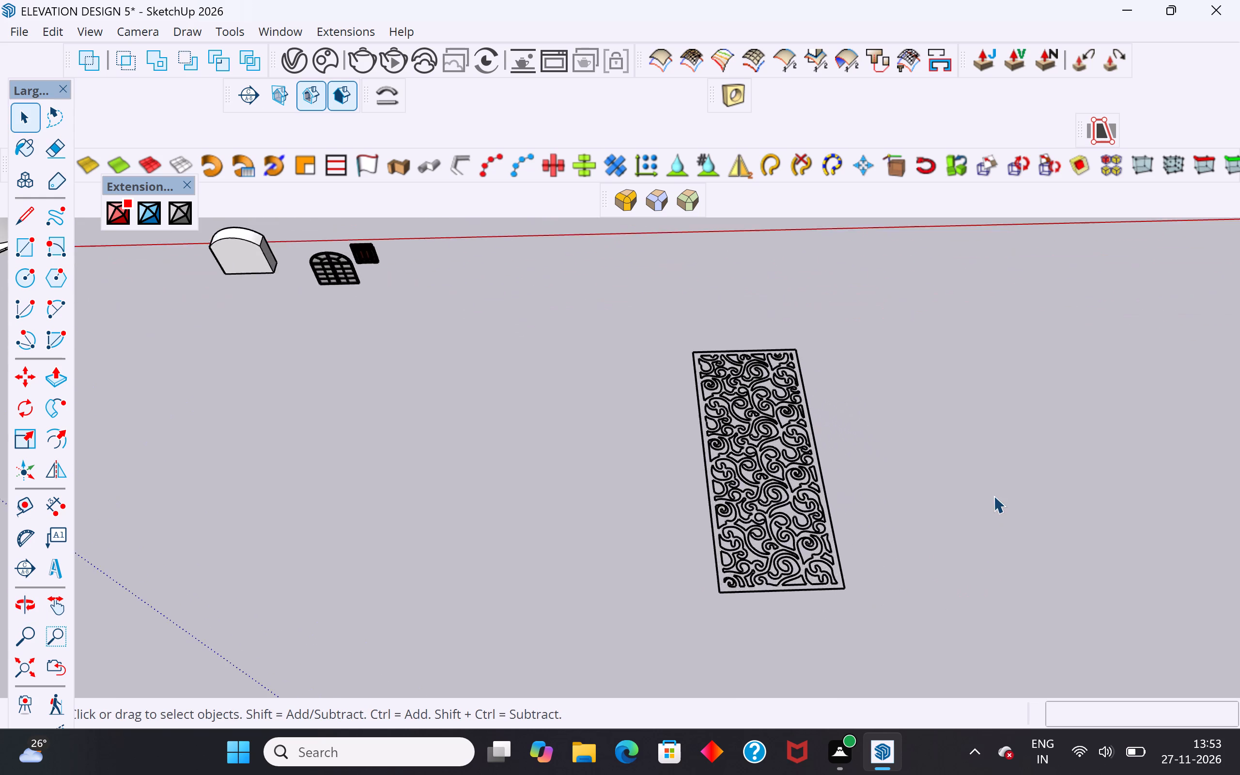
scroll(993, 496, up, 7)
middle_drag(880, 556, 880, 563)
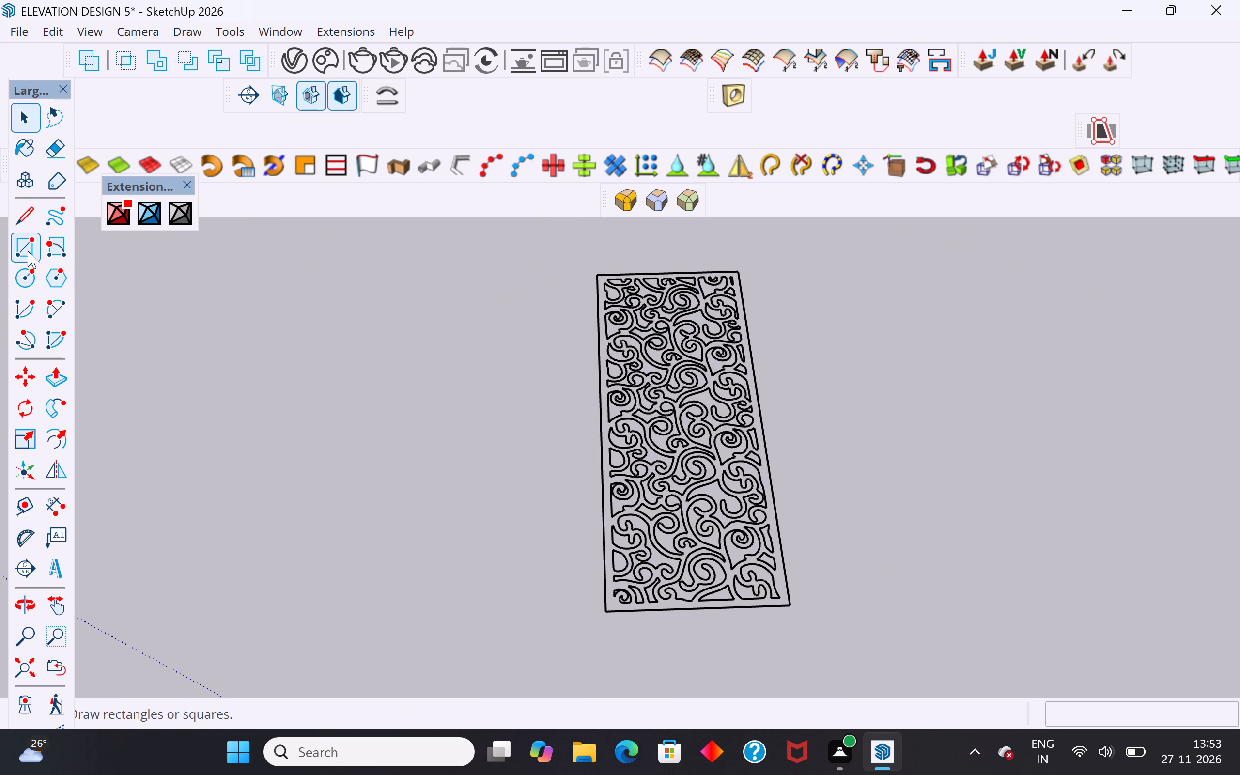
click(28, 248)
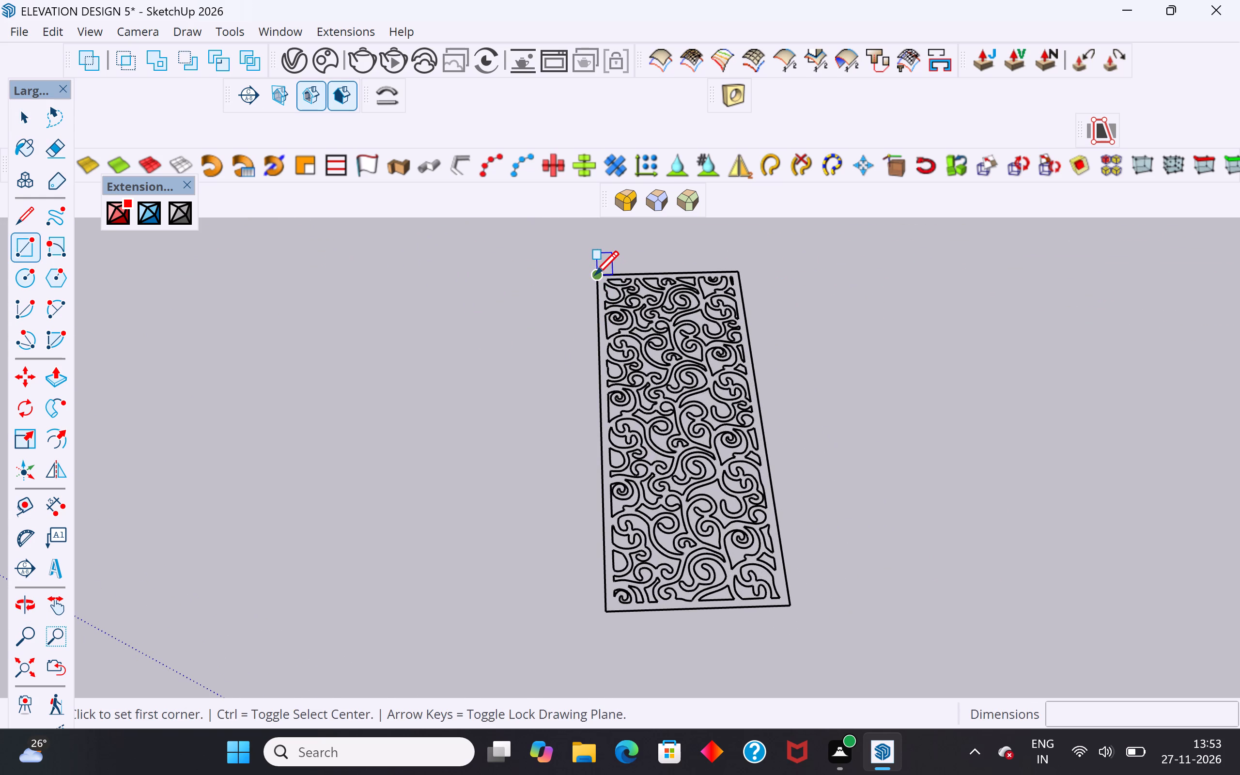
click(595, 277)
click(792, 599)
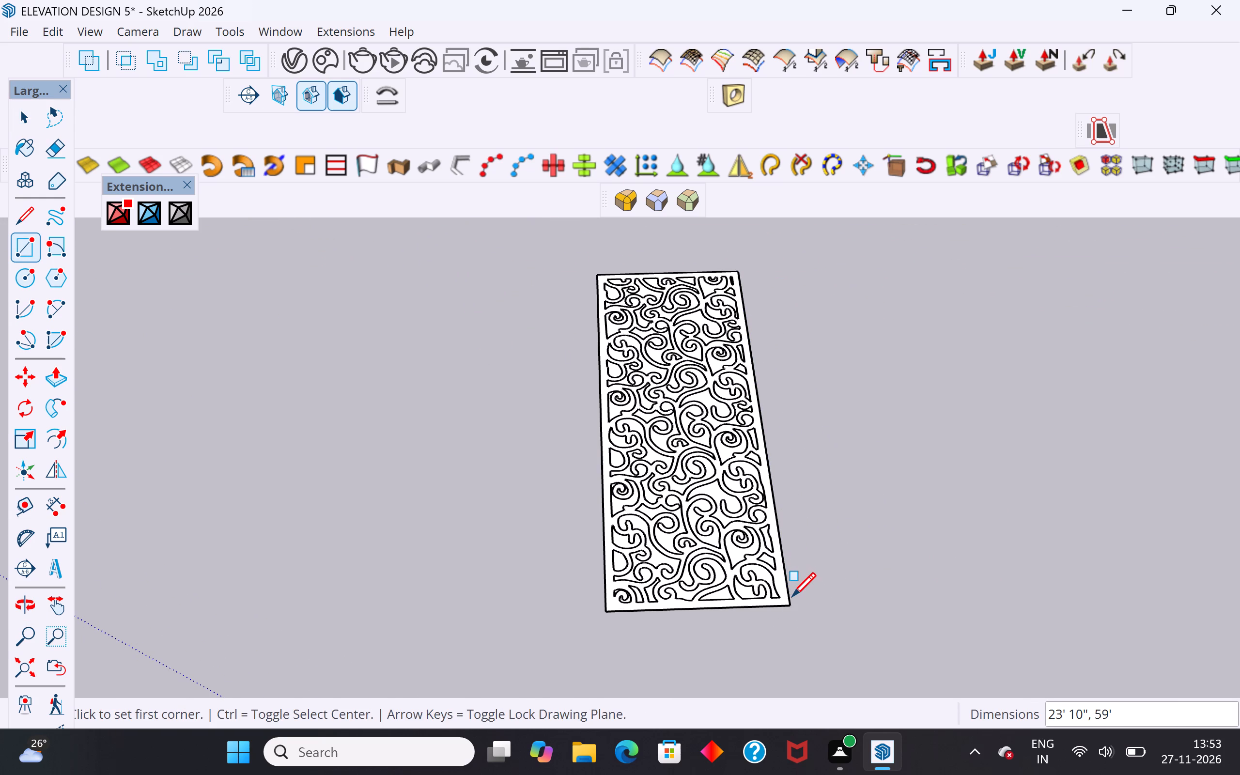
click(34, 113)
click(379, 467)
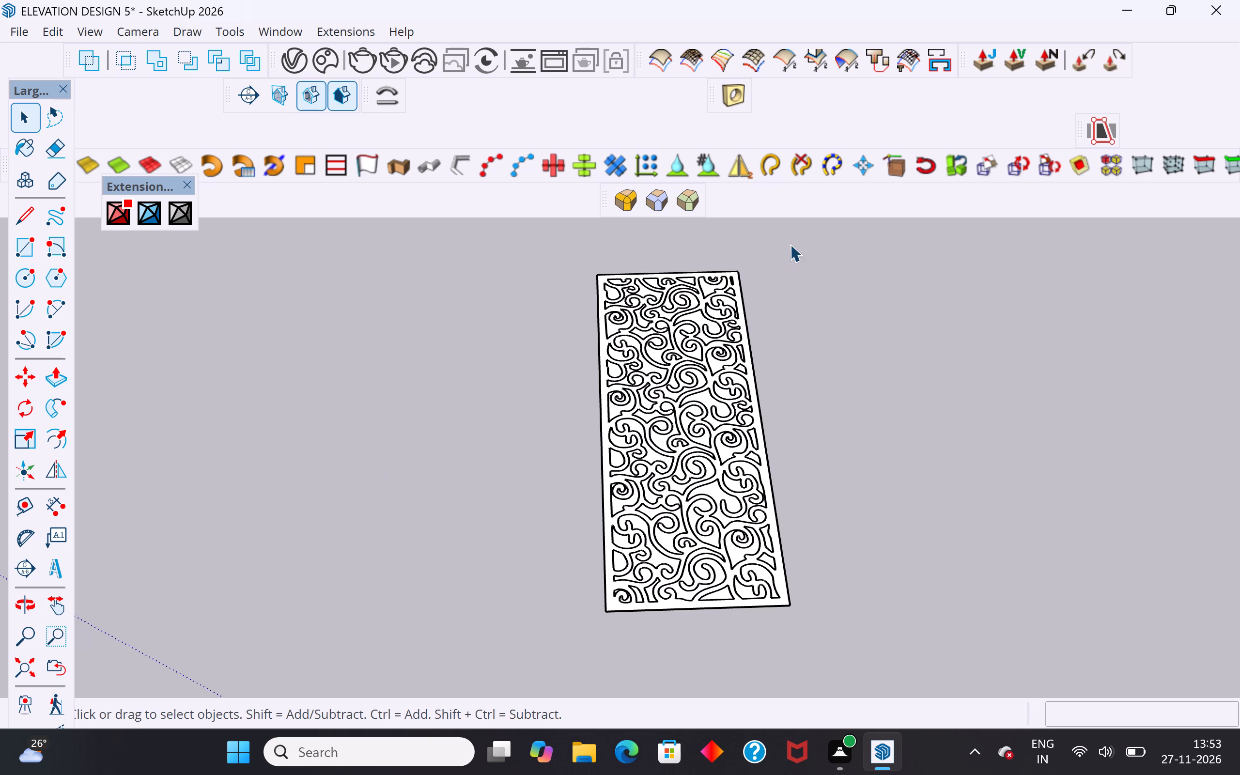
Select the whole jali with its new face and intersect its faces with the model.
drag(791, 243, 555, 648)
right_click(676, 560)
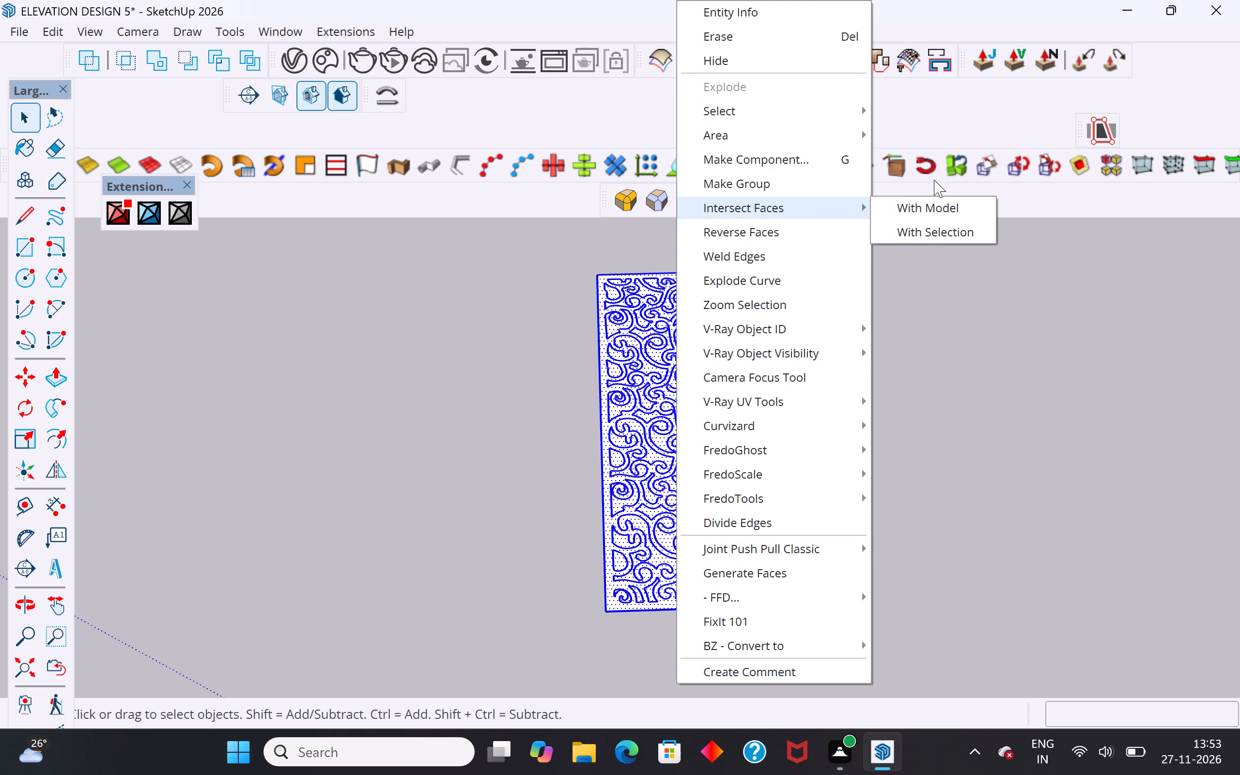
click(966, 205)
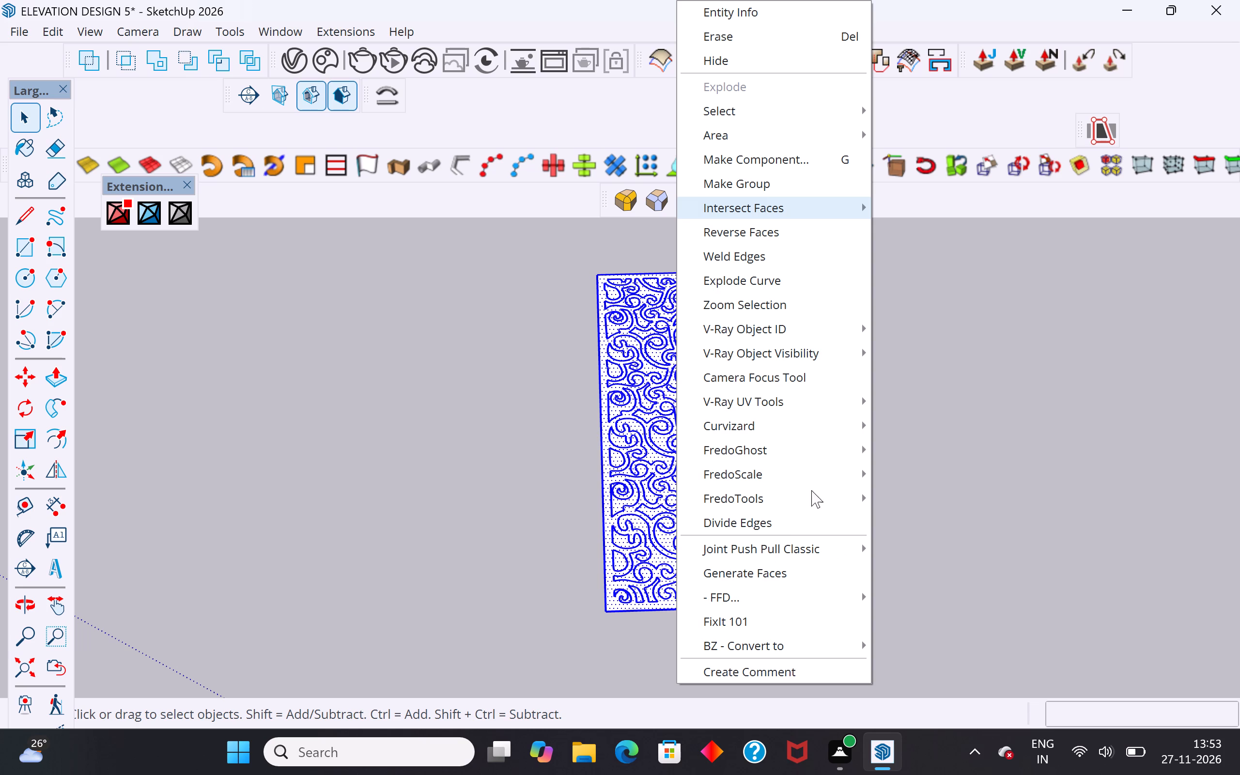
scroll(770, 567, up, 11)
scroll(767, 576, down, 5)
scroll(767, 576, up, 5)
scroll(832, 564, up, 4)
scroll(744, 607, up, 5)
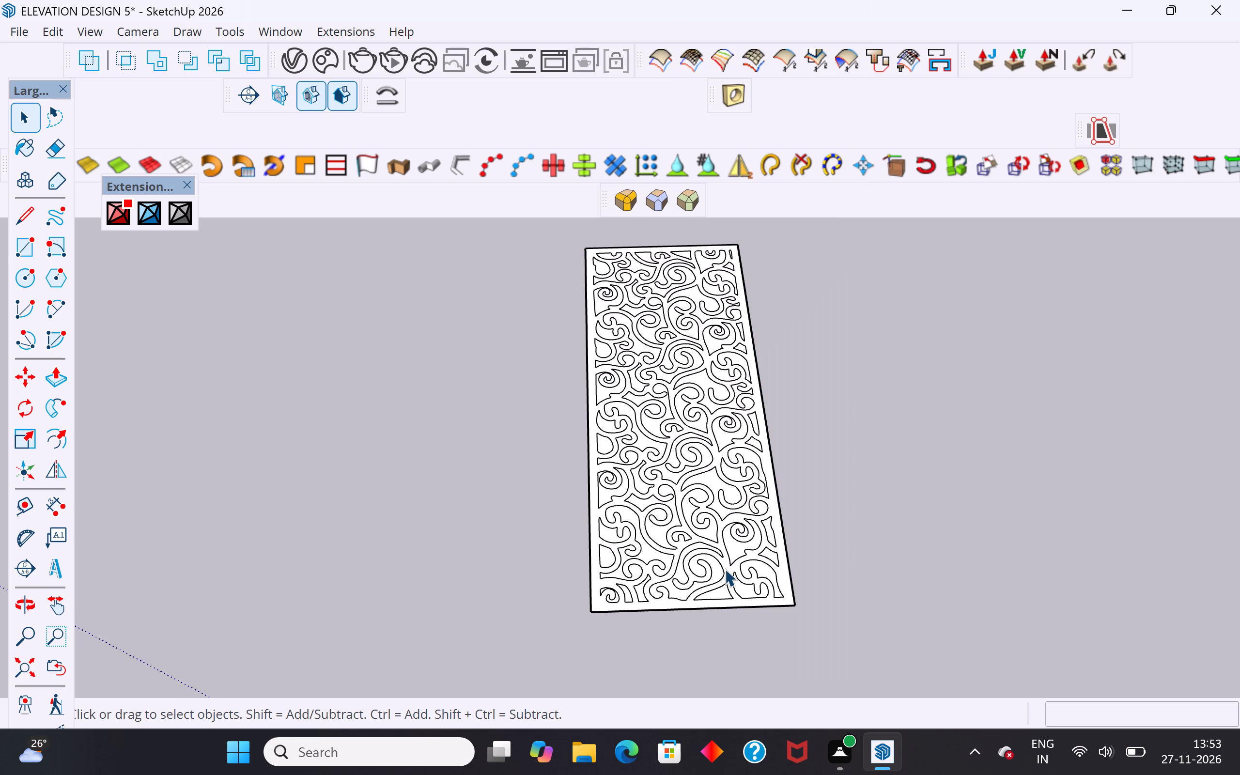
Check whether the jali's scroll openings can be selected as faces separate from the surrounding lattice.
click(725, 569)
scroll(747, 525, up, 5)
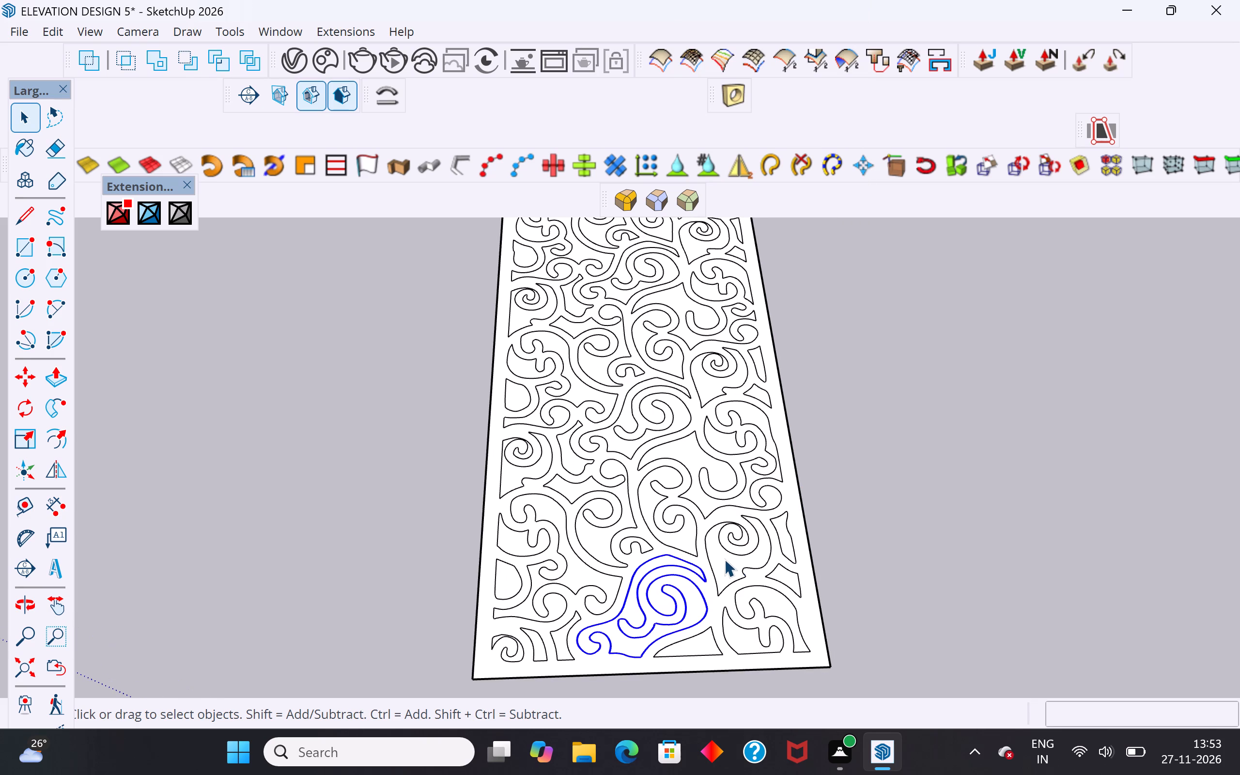
click(724, 559)
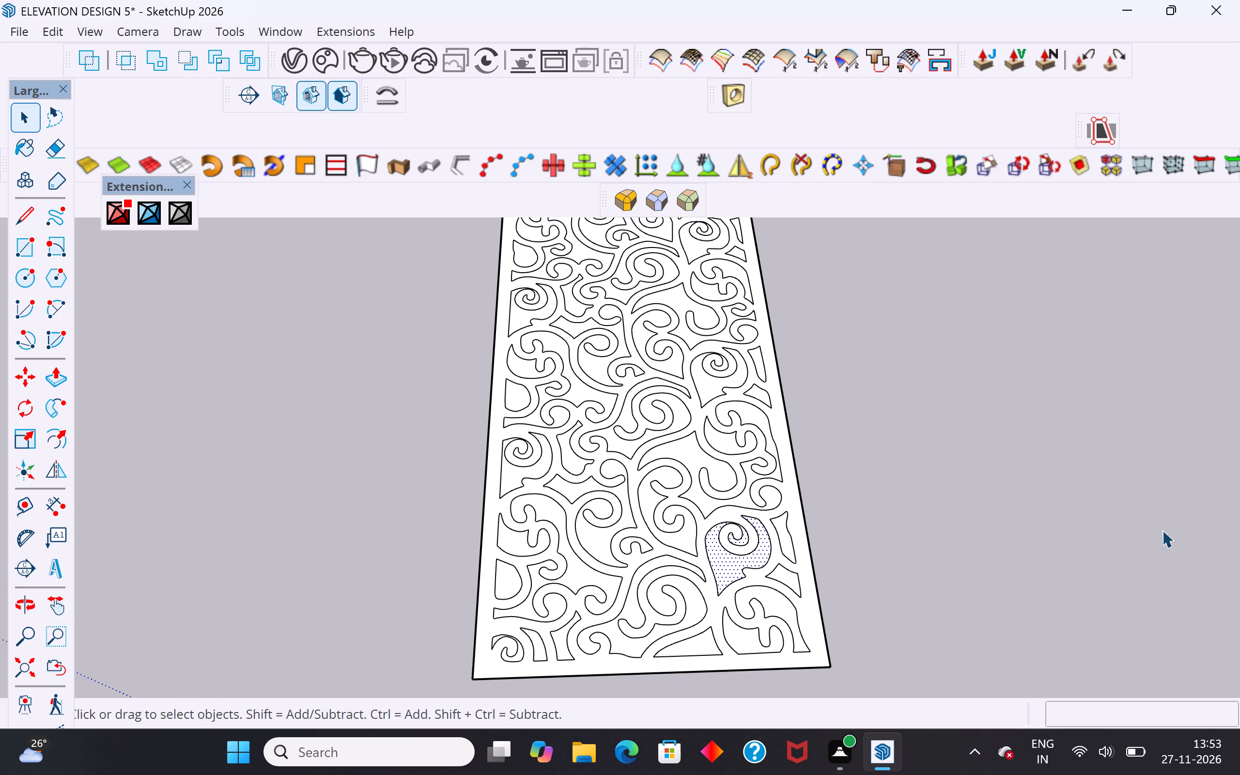
click(1162, 530)
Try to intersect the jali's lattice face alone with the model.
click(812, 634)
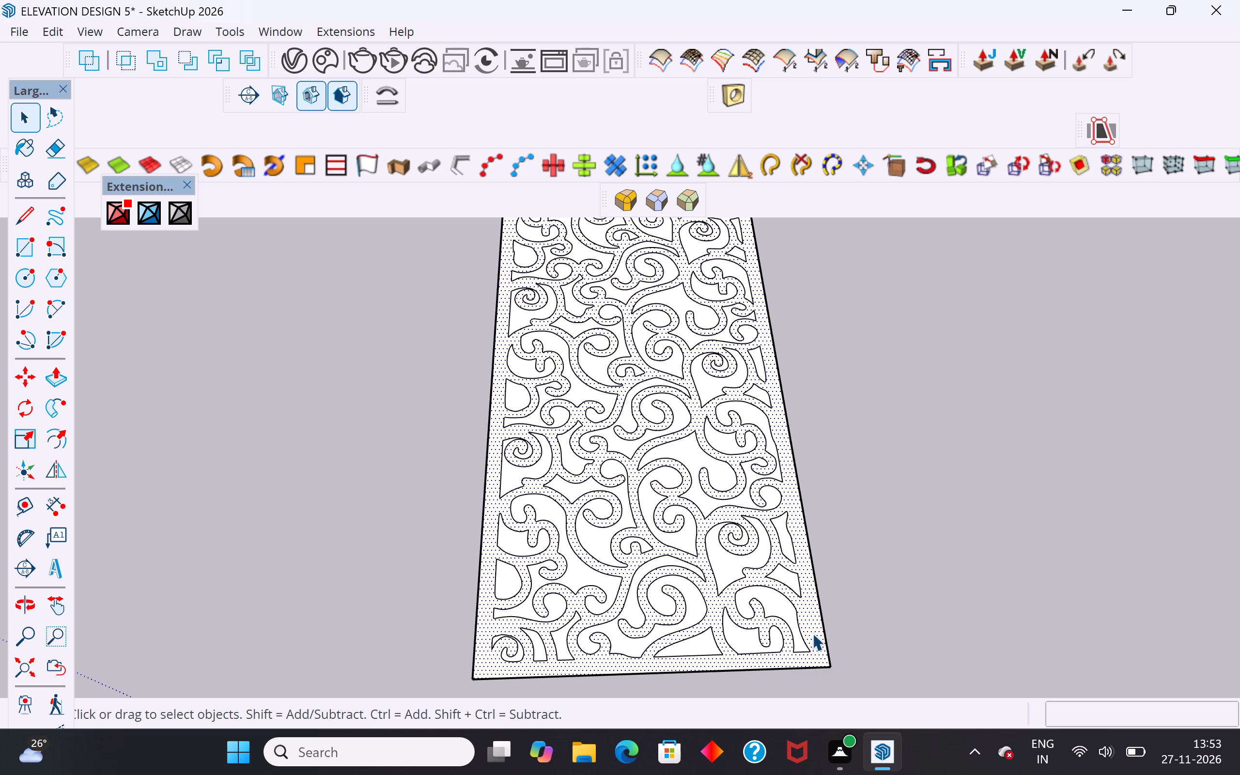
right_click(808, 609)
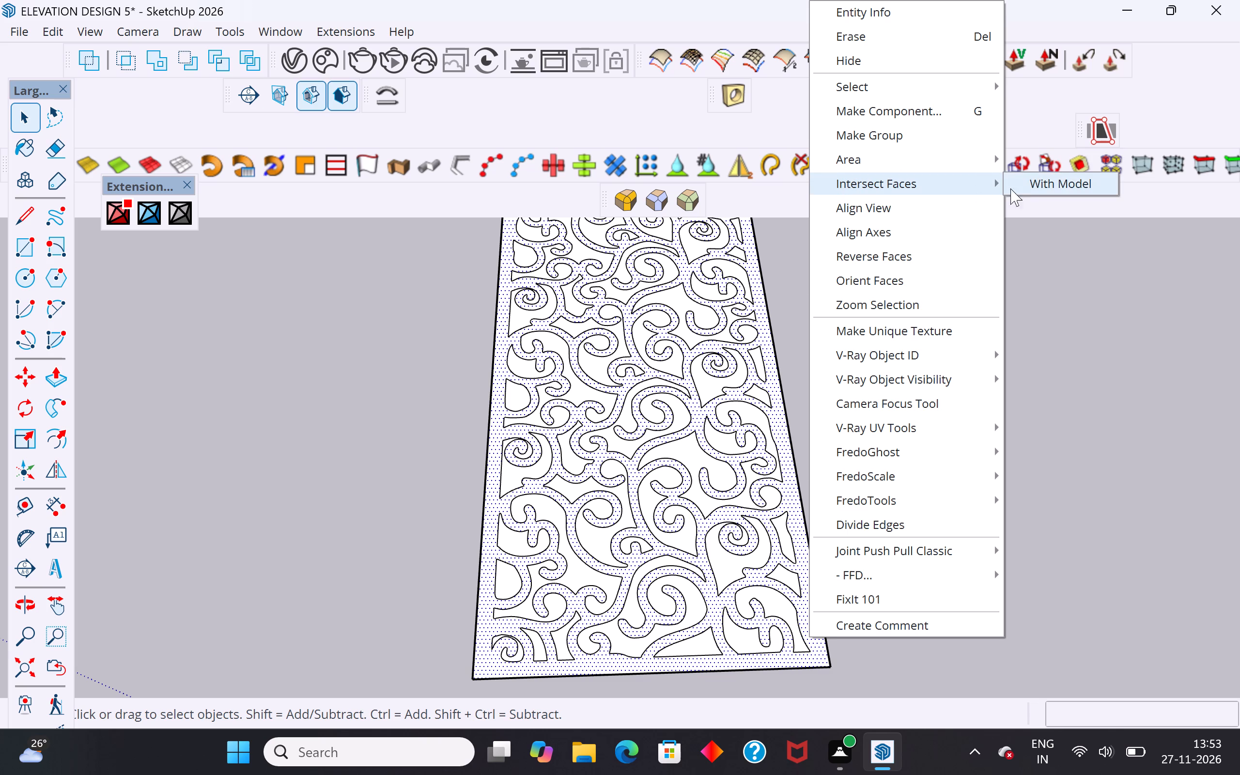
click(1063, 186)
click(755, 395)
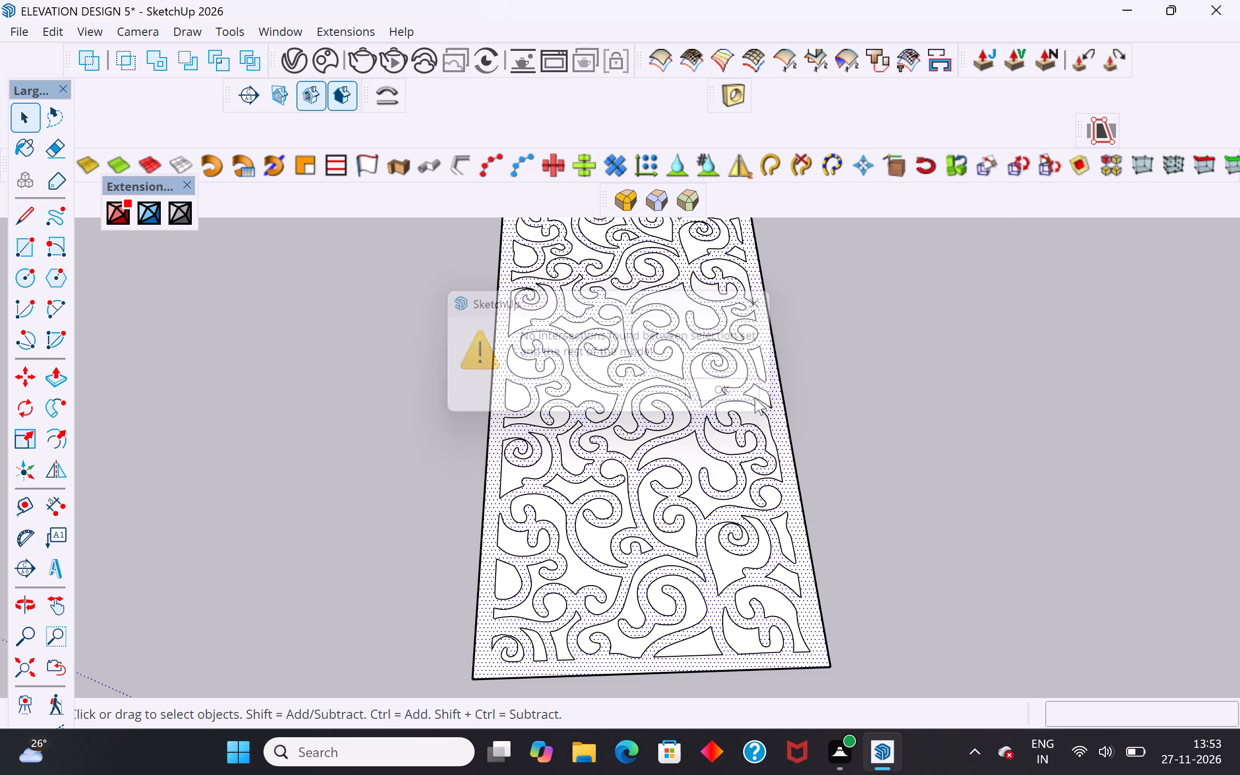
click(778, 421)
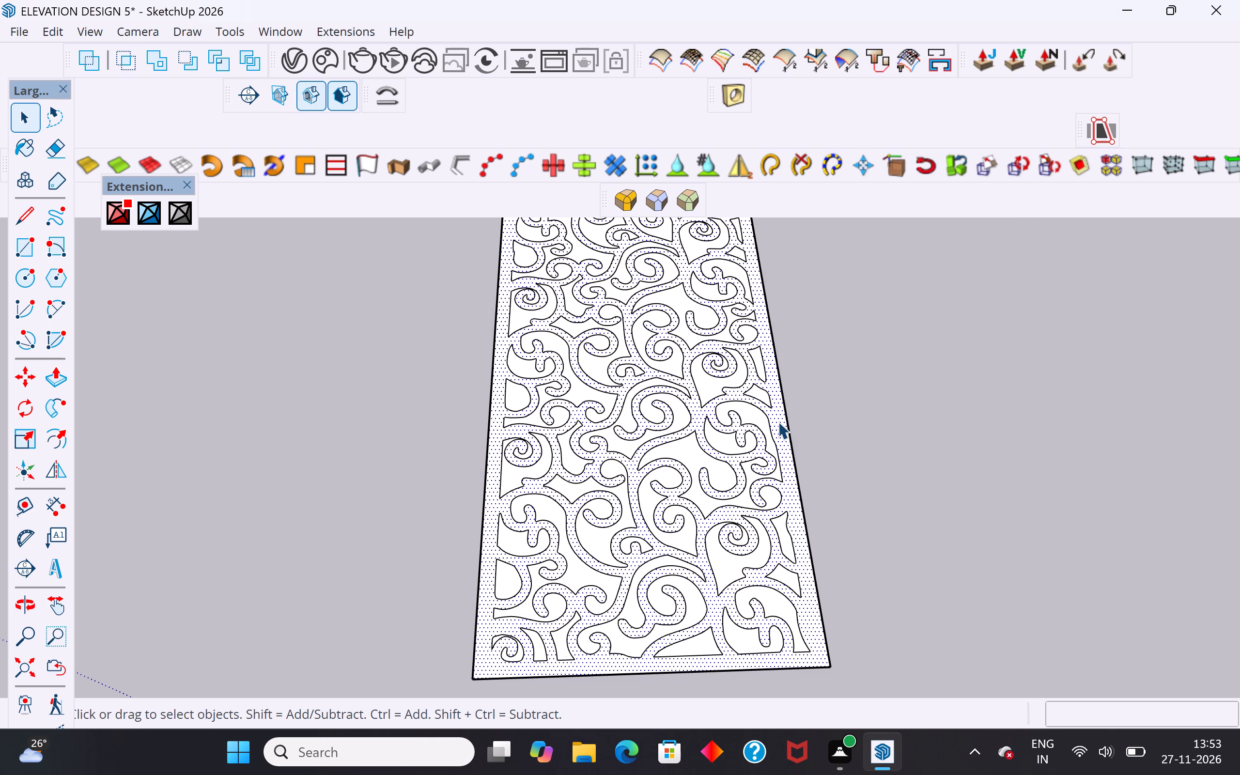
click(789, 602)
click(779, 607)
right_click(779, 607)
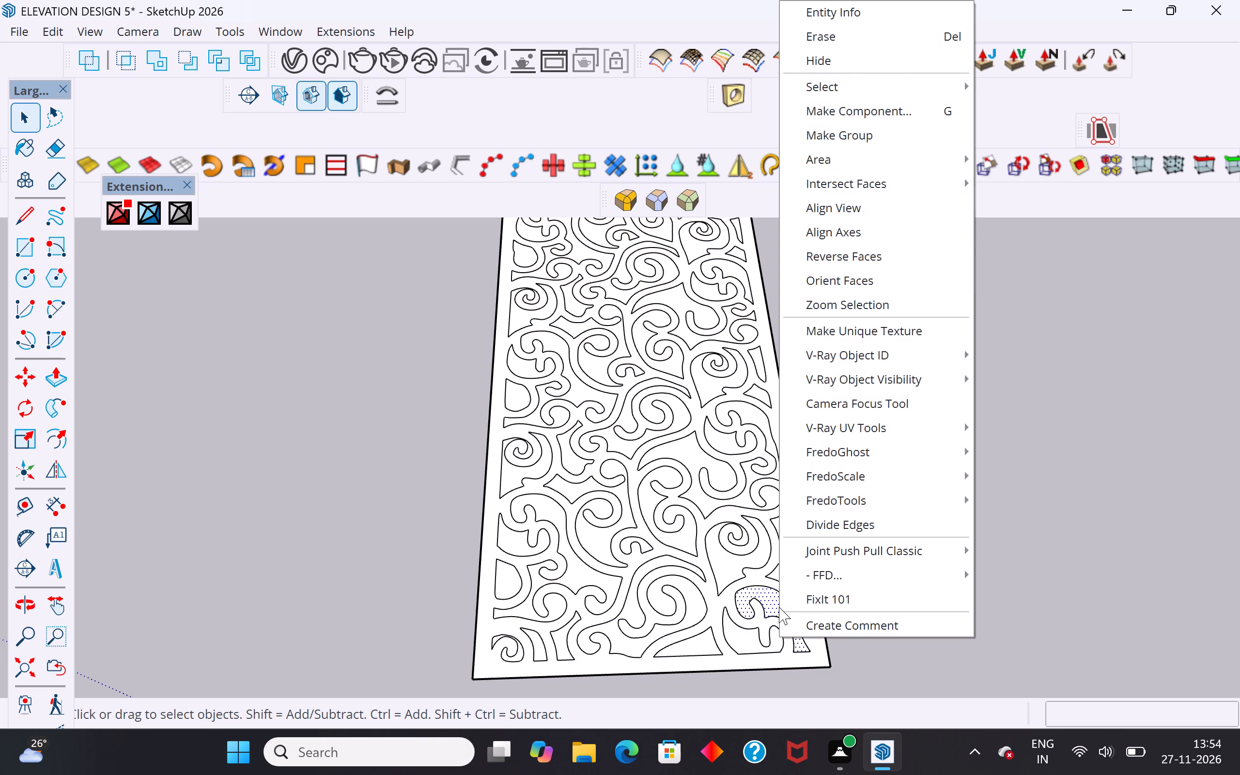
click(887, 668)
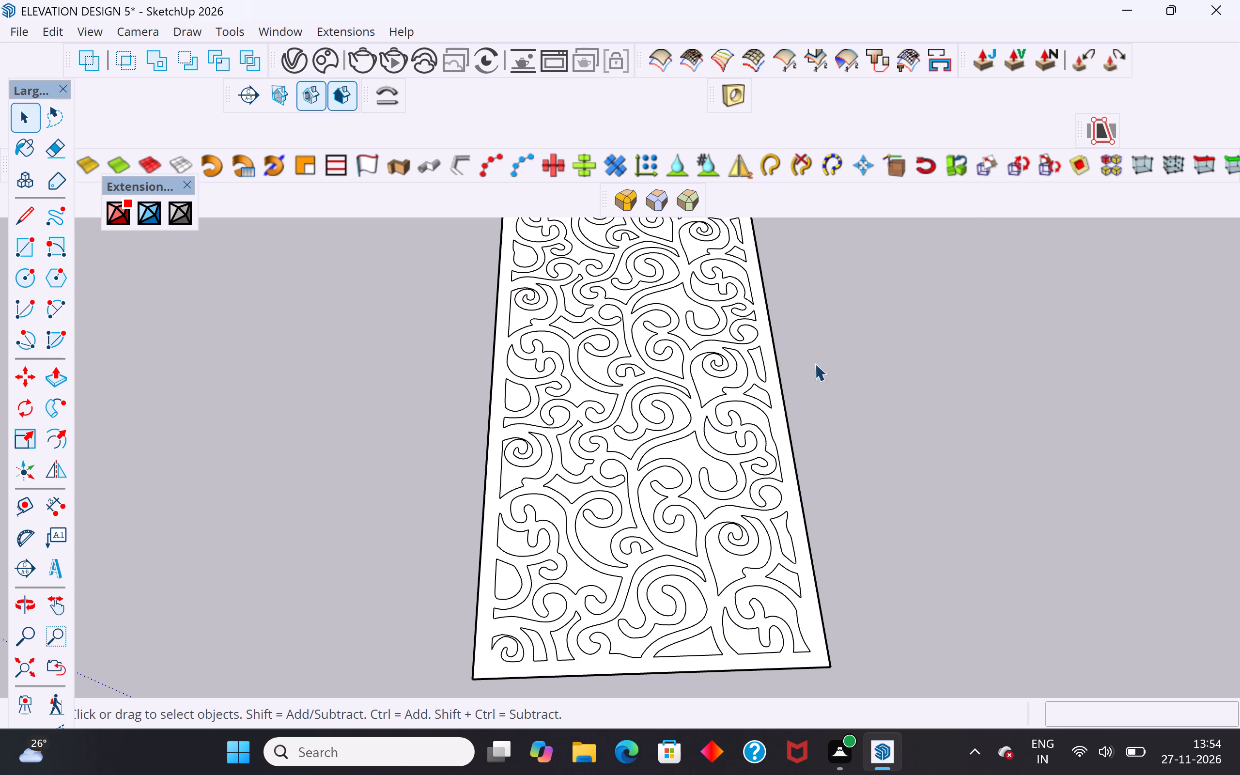
Select the whole jali, faces and curves together, and intersect its faces with the selection only.
scroll(843, 468, down, 6)
middle_drag(946, 537, 900, 571)
scroll(900, 571, down, 6)
middle_drag(904, 579, 923, 582)
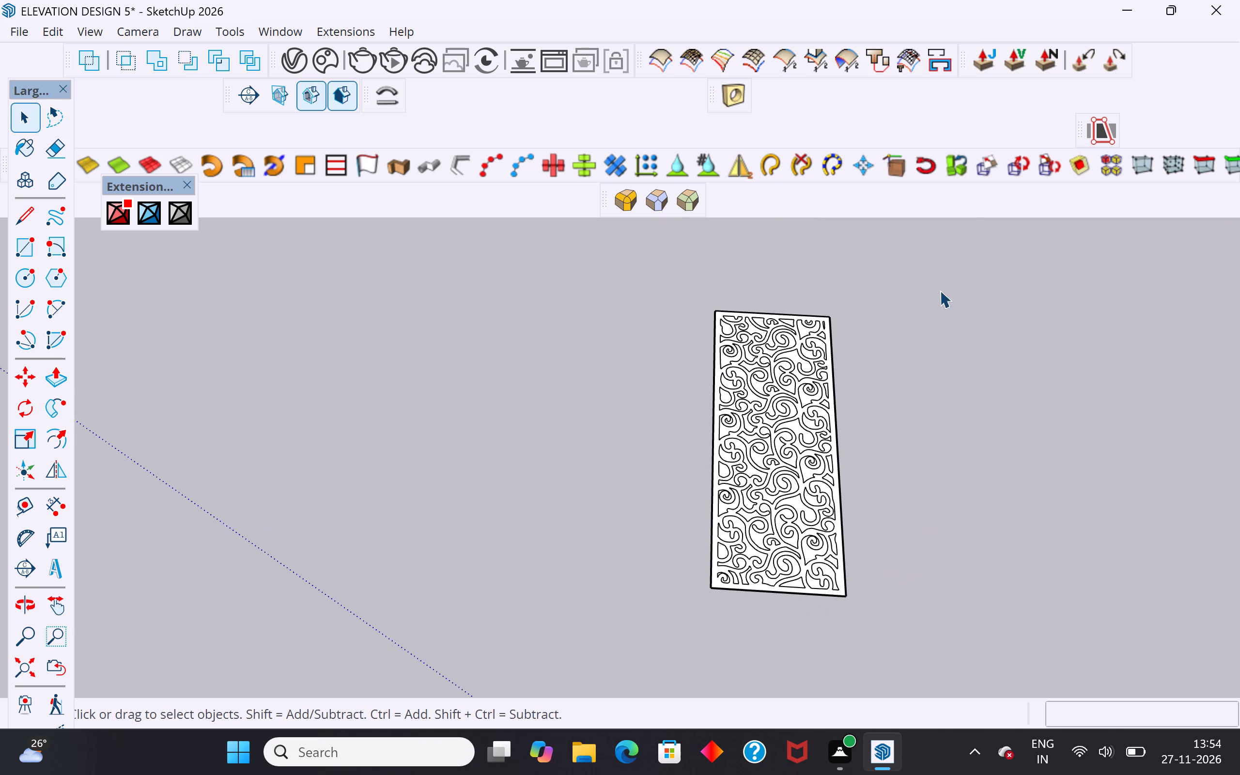
drag(939, 253, 644, 673)
scroll(755, 573, up, 9)
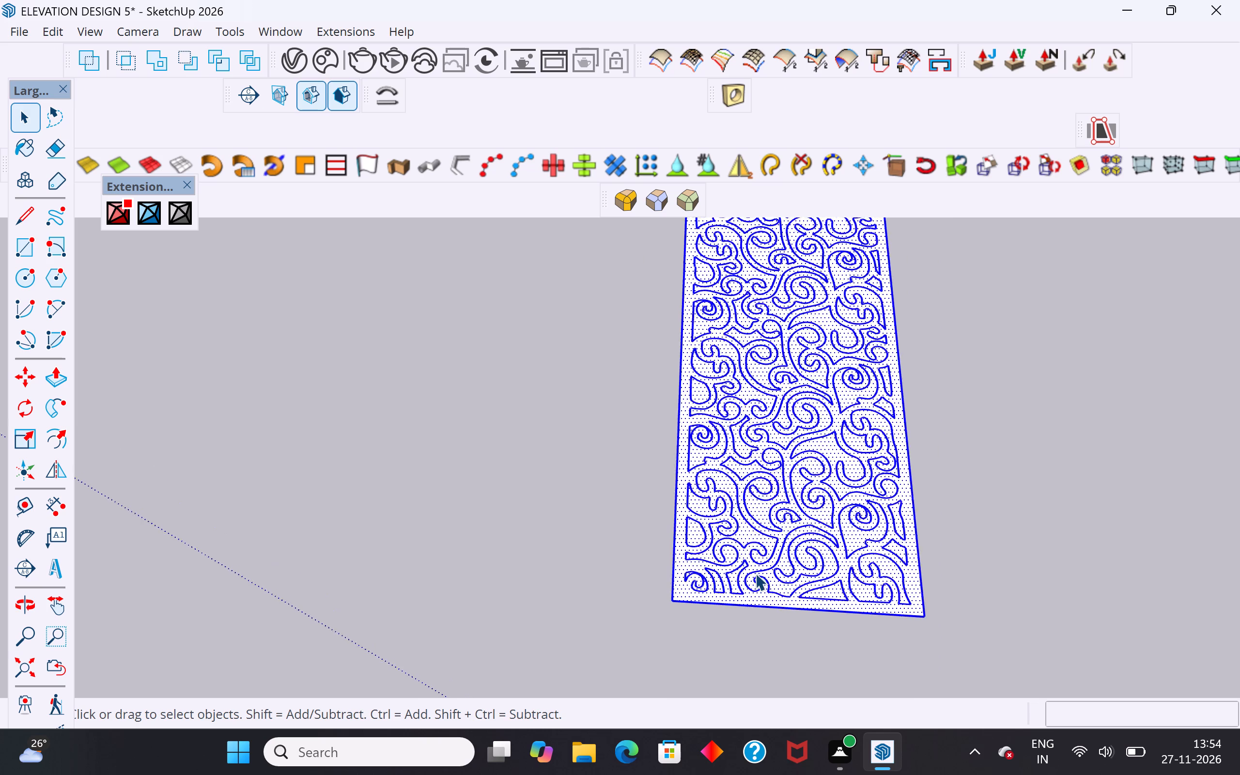
scroll(755, 573, up, 1)
right_click(789, 589)
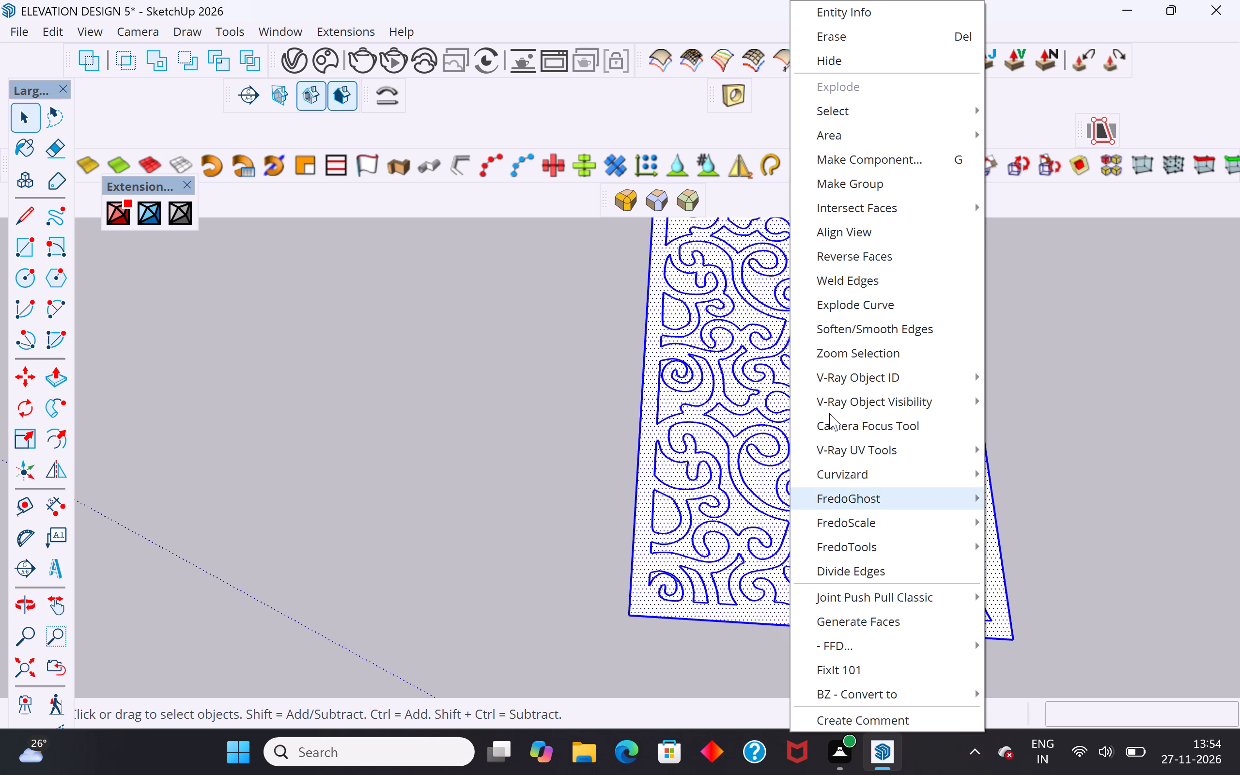
click(860, 213)
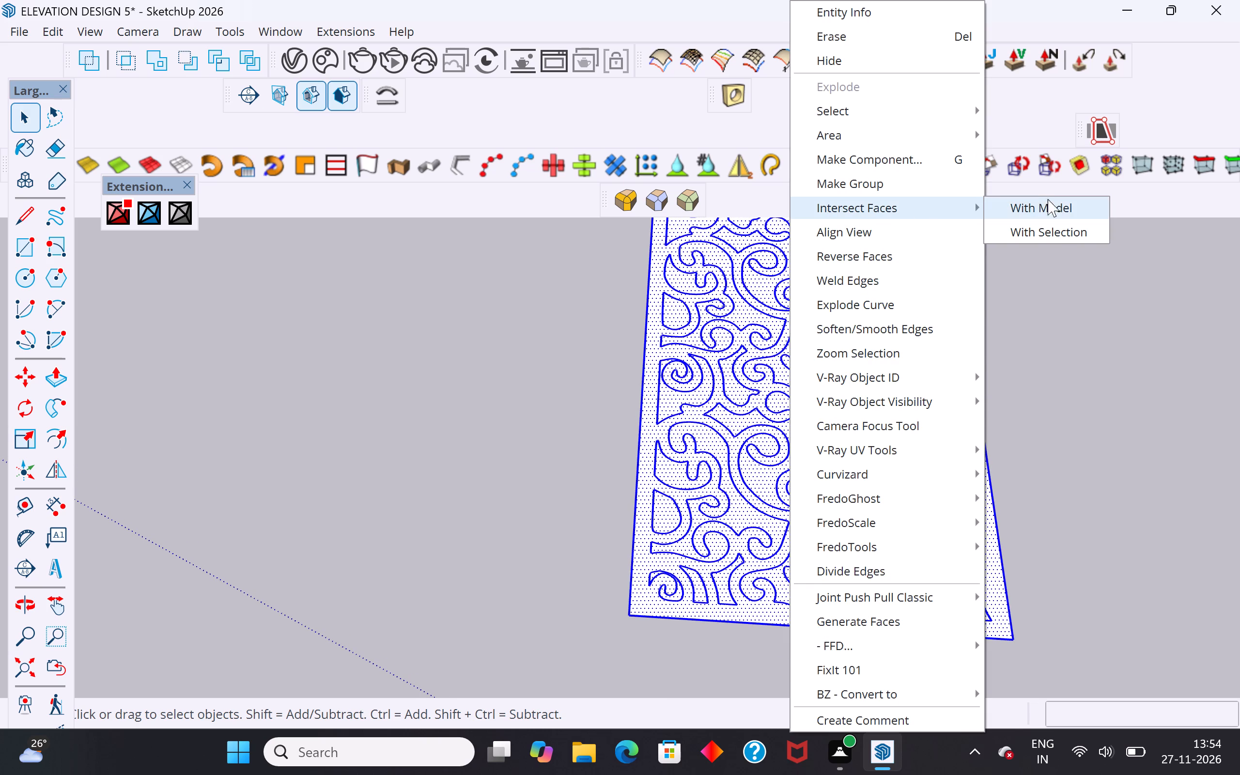
click(1062, 236)
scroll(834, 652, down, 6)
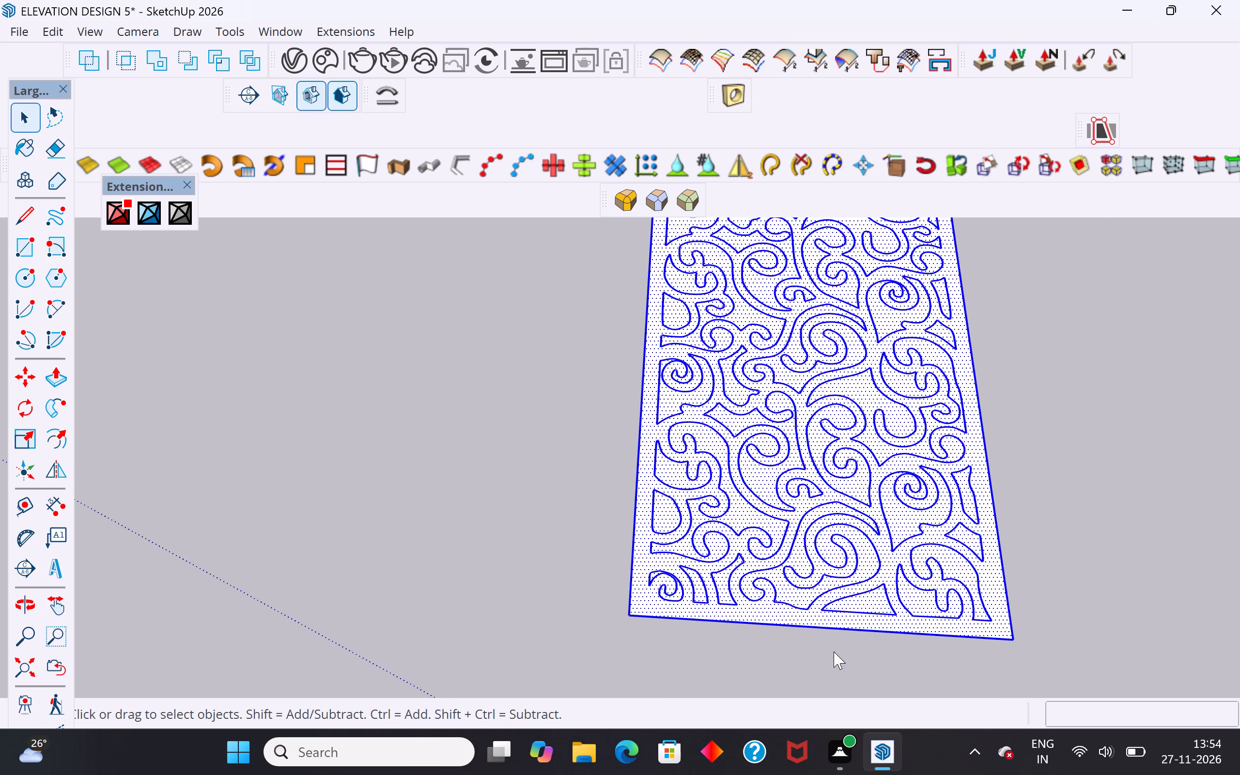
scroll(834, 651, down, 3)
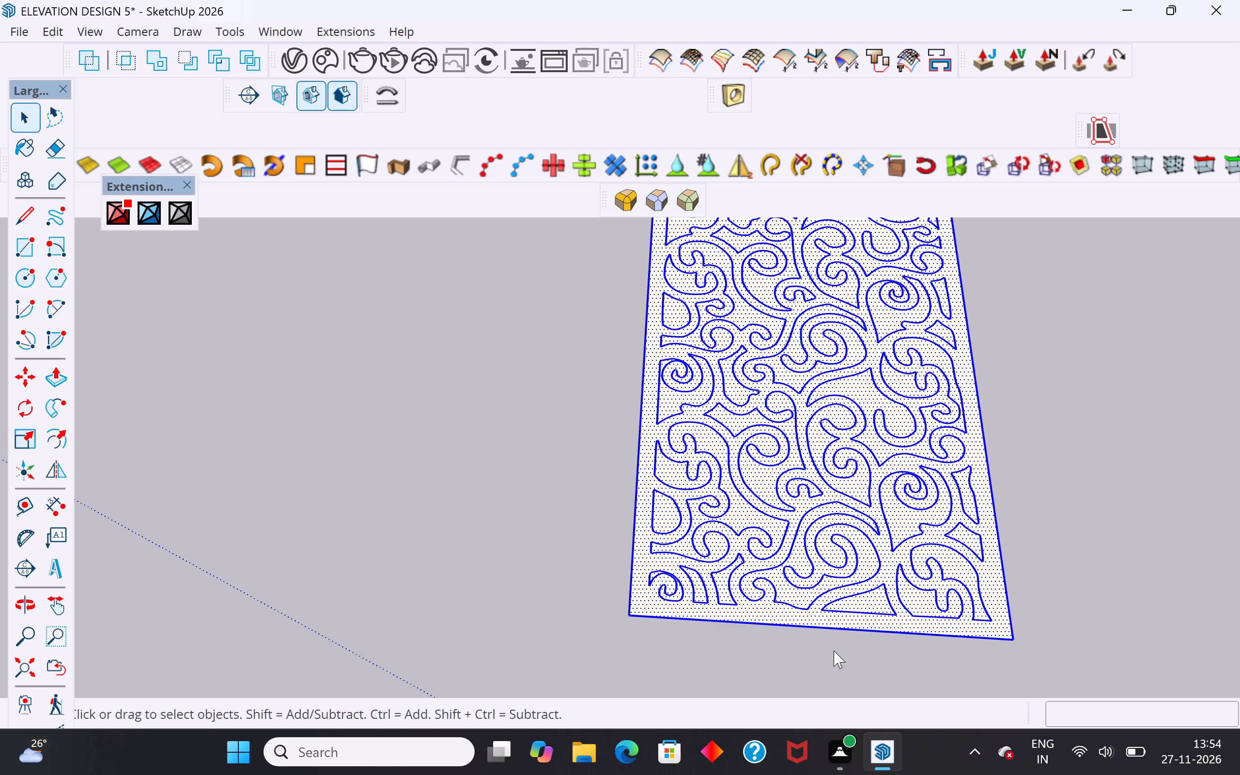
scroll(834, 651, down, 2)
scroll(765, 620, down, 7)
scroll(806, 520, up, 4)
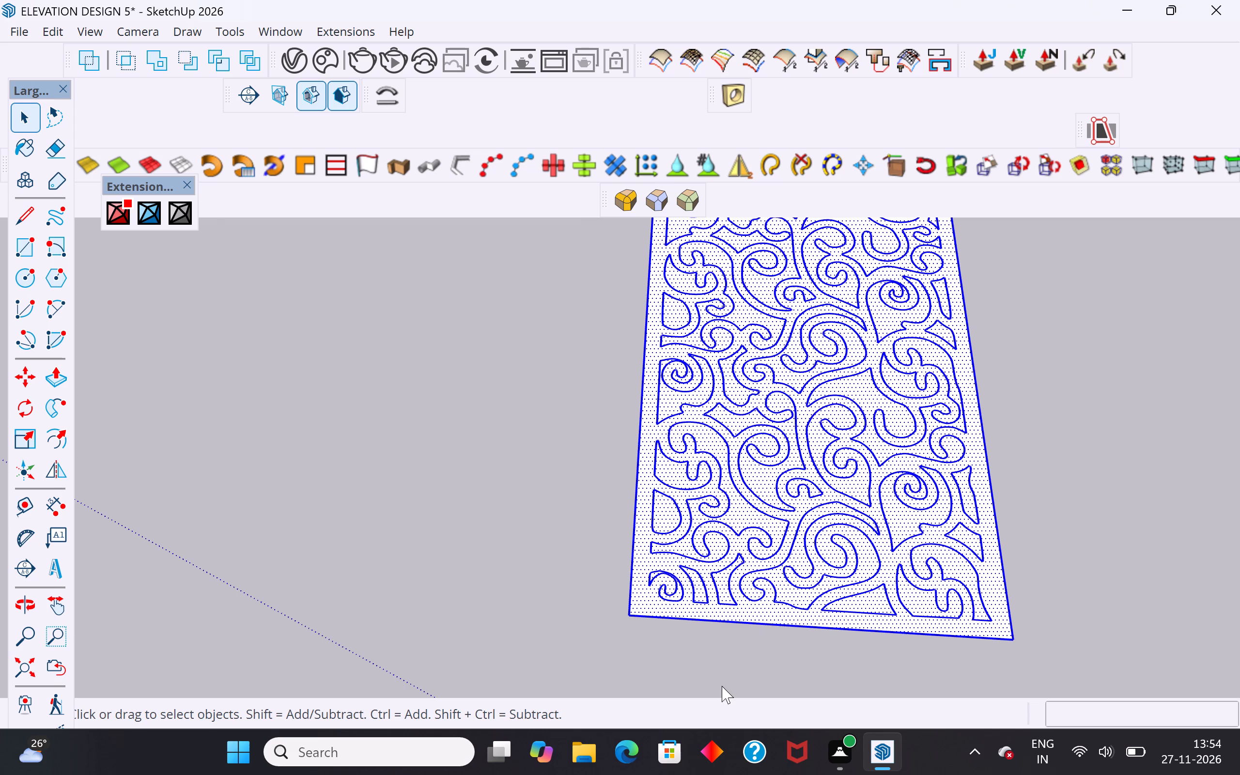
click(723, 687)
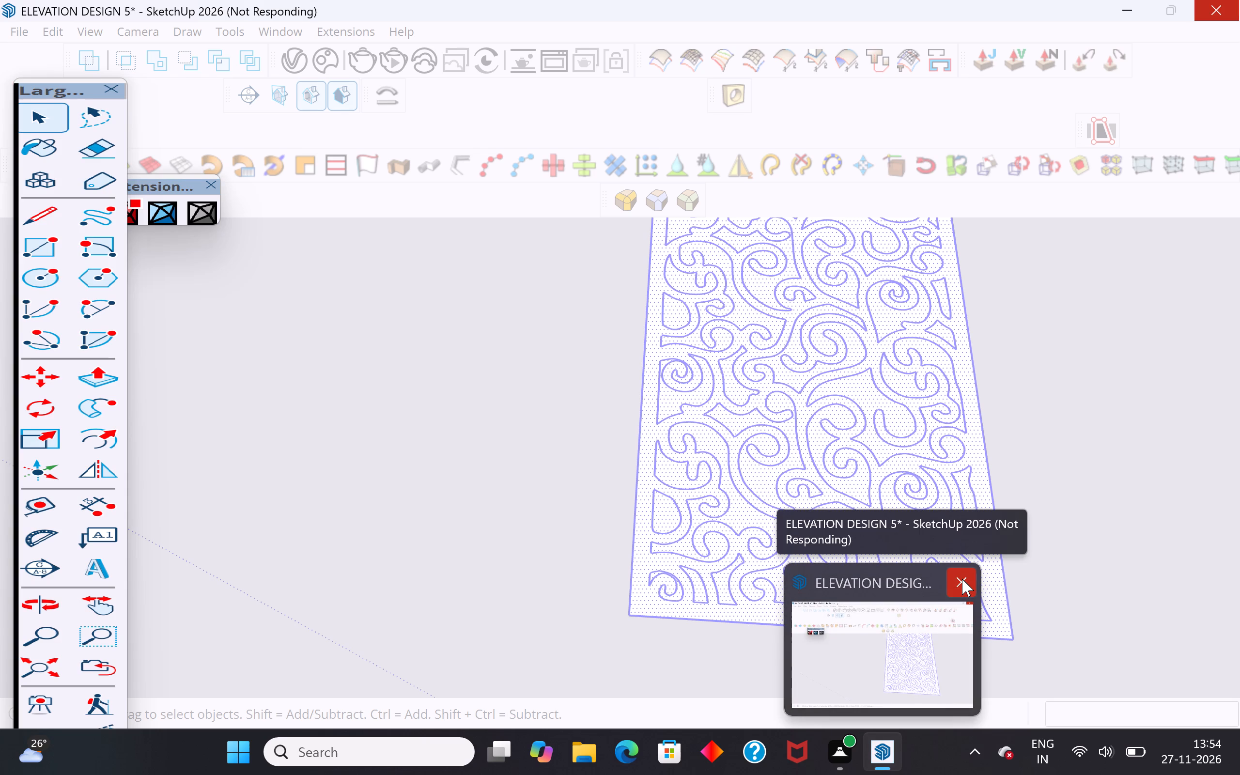
Open the Windows Task Manager to deal with the unresponsive SketchUp session.
right_click(931, 748)
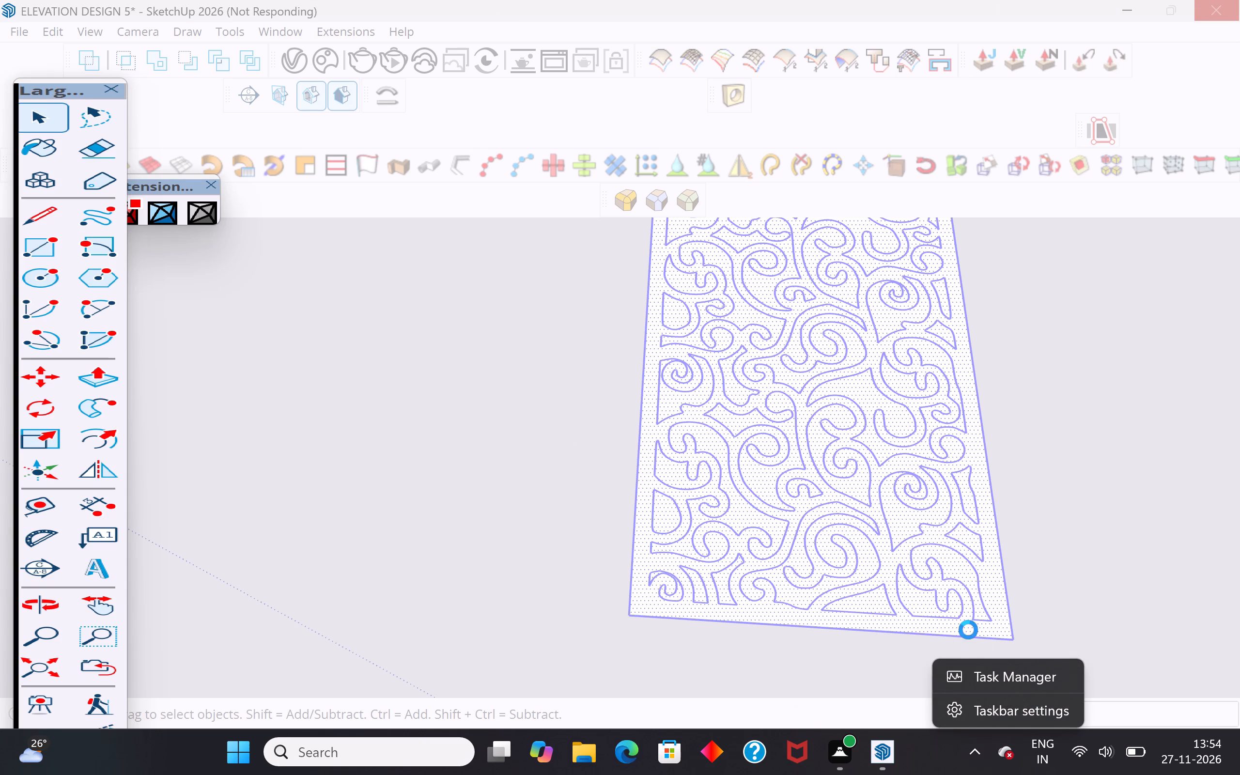
click(986, 677)
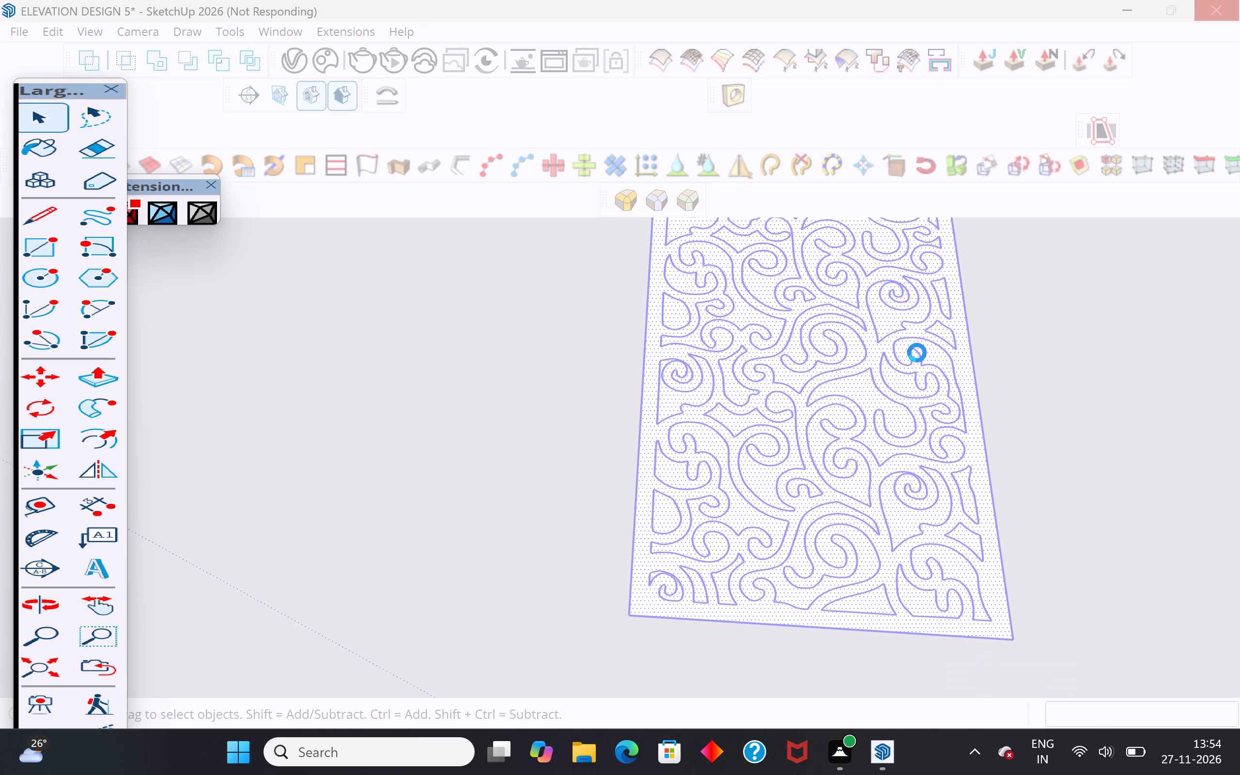
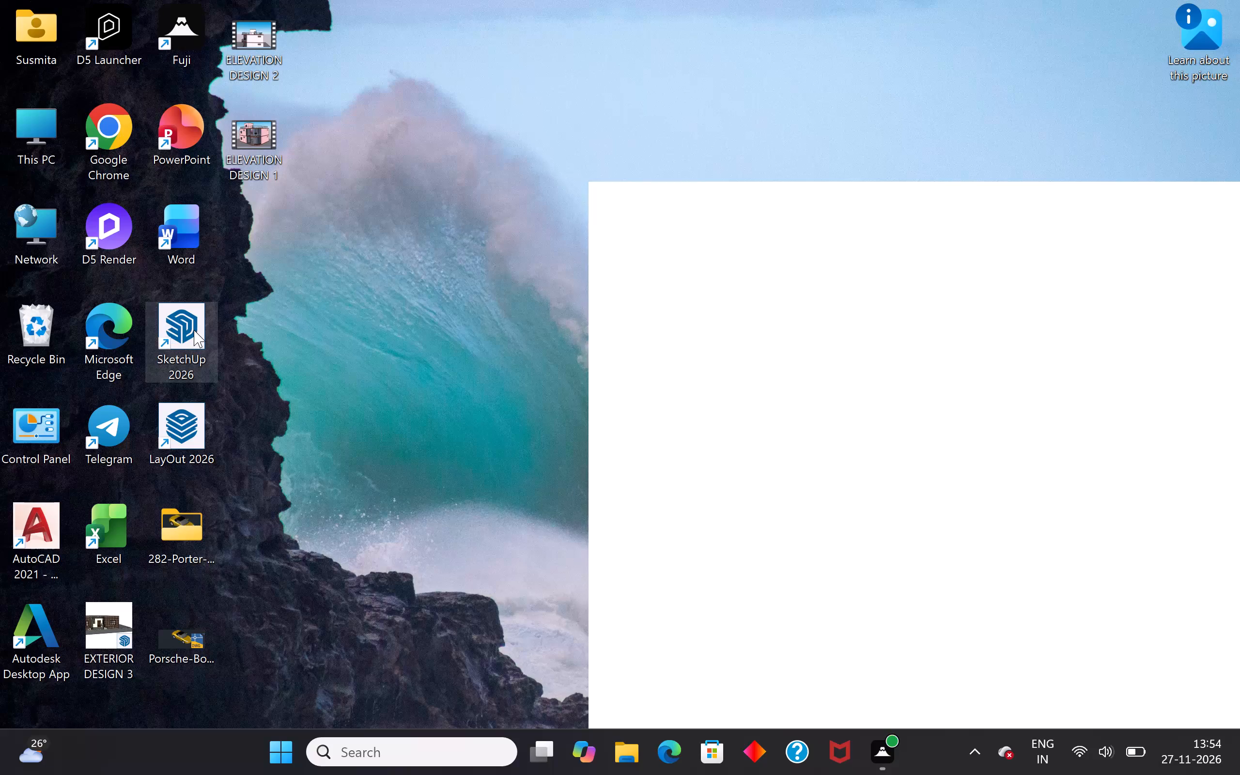
Relaunch SketchUp 2026 and open the recovered version of the ELEVATION DESIGN 5 model from the recent files.
double_click(197, 330)
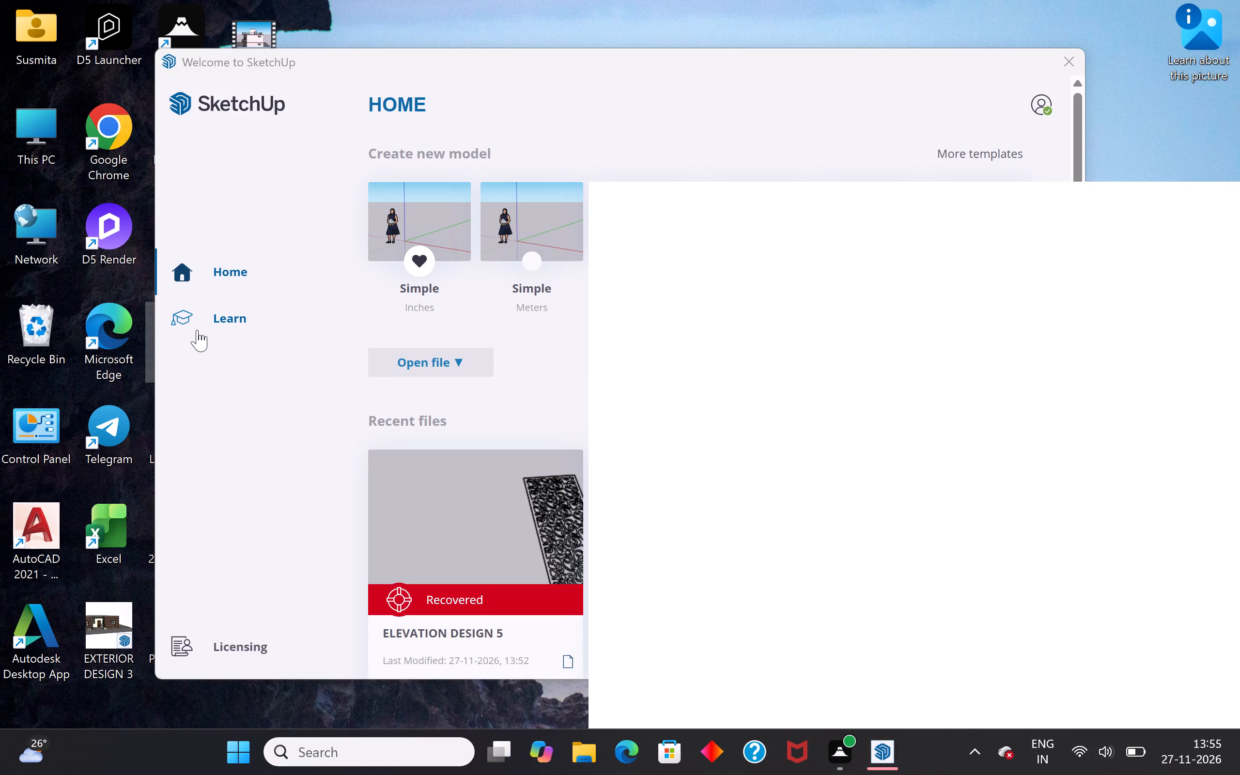
click(546, 385)
click(523, 518)
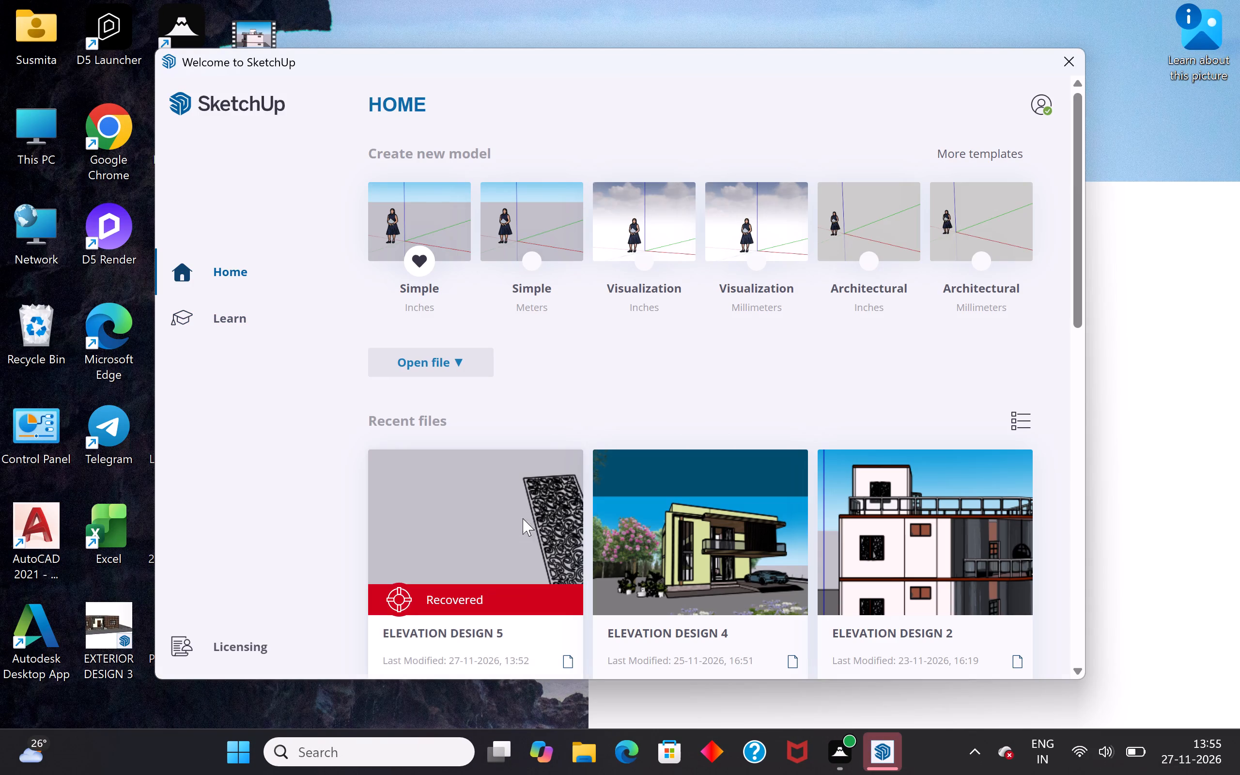
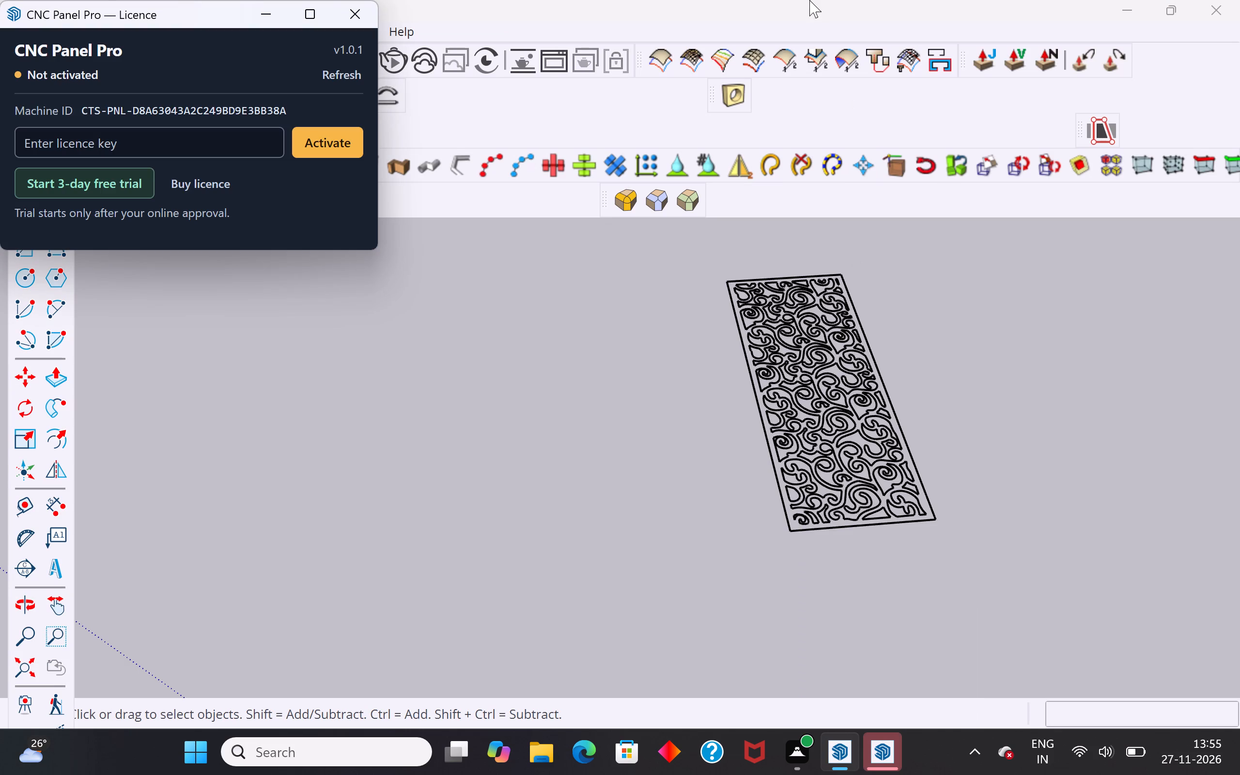
Clear the startup pop-ups: the CNC Panel Pro licence window, the D5 Lite 1.8.0.0017 update reminder and the extension update notice.
click(355, 15)
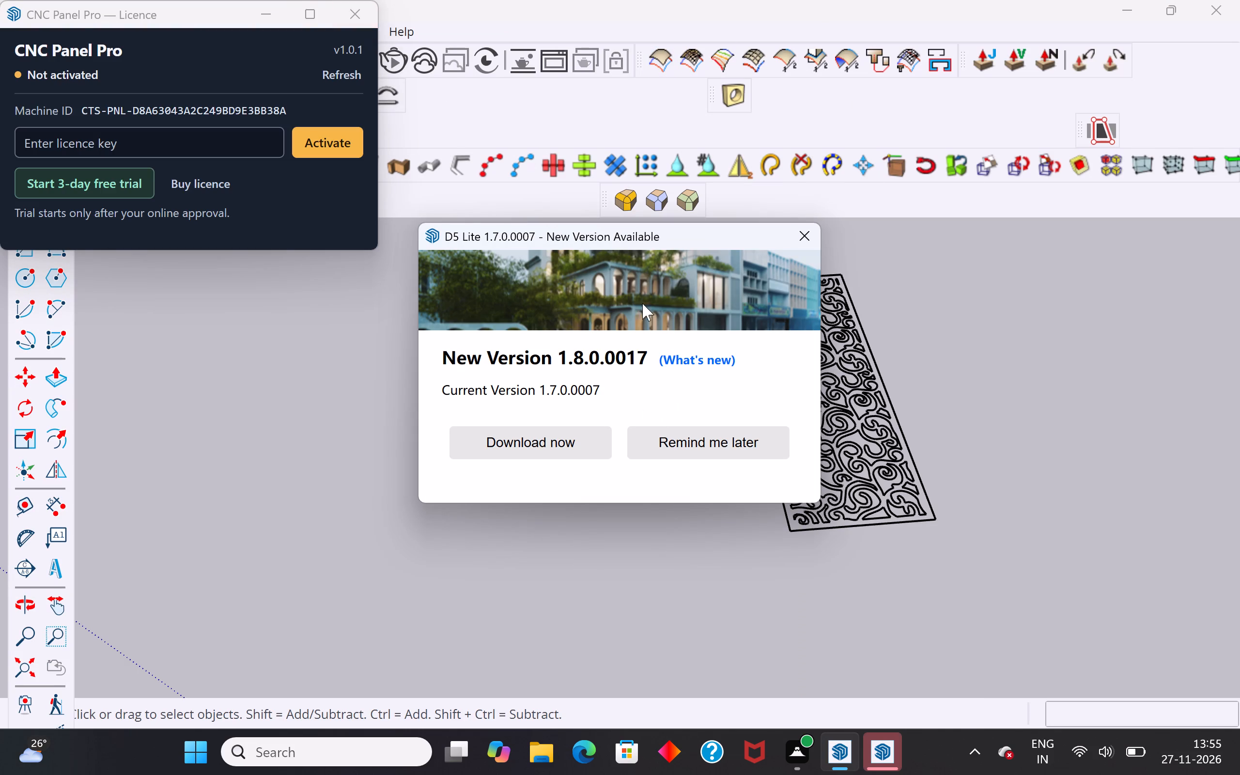
click(765, 454)
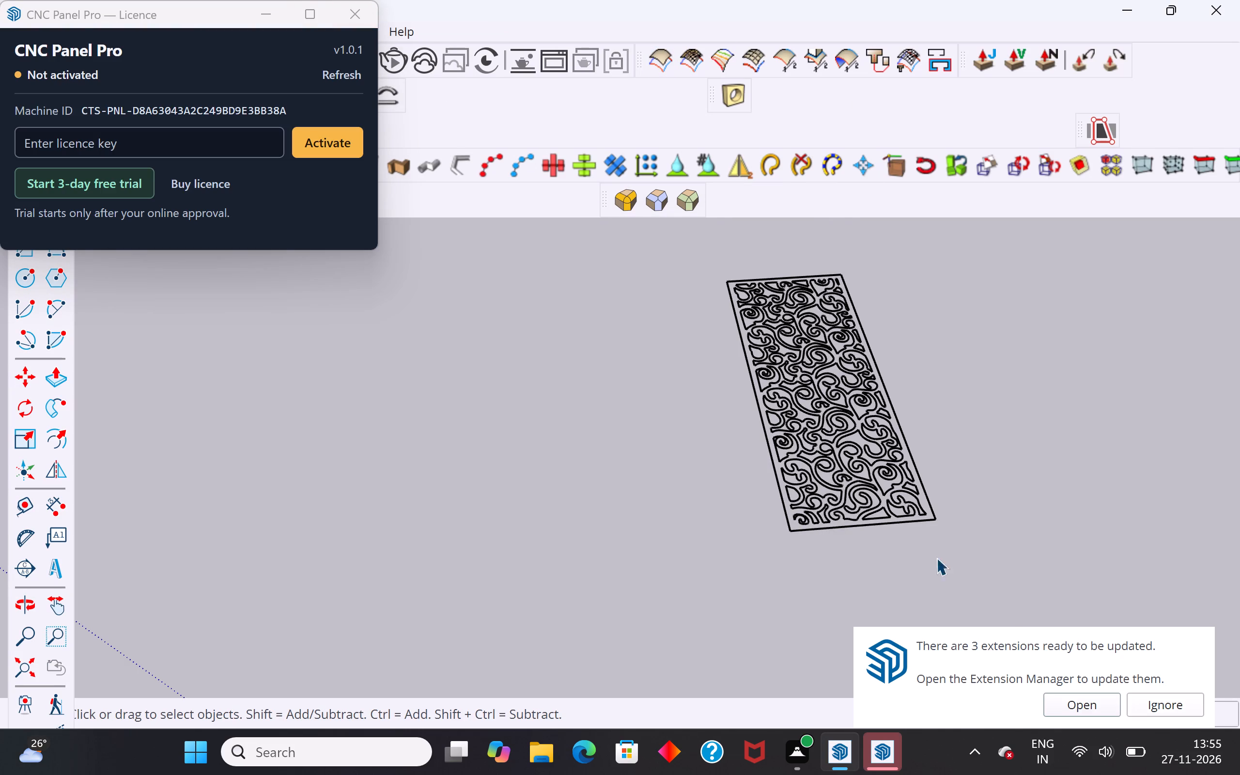
click(1197, 707)
click(370, 21)
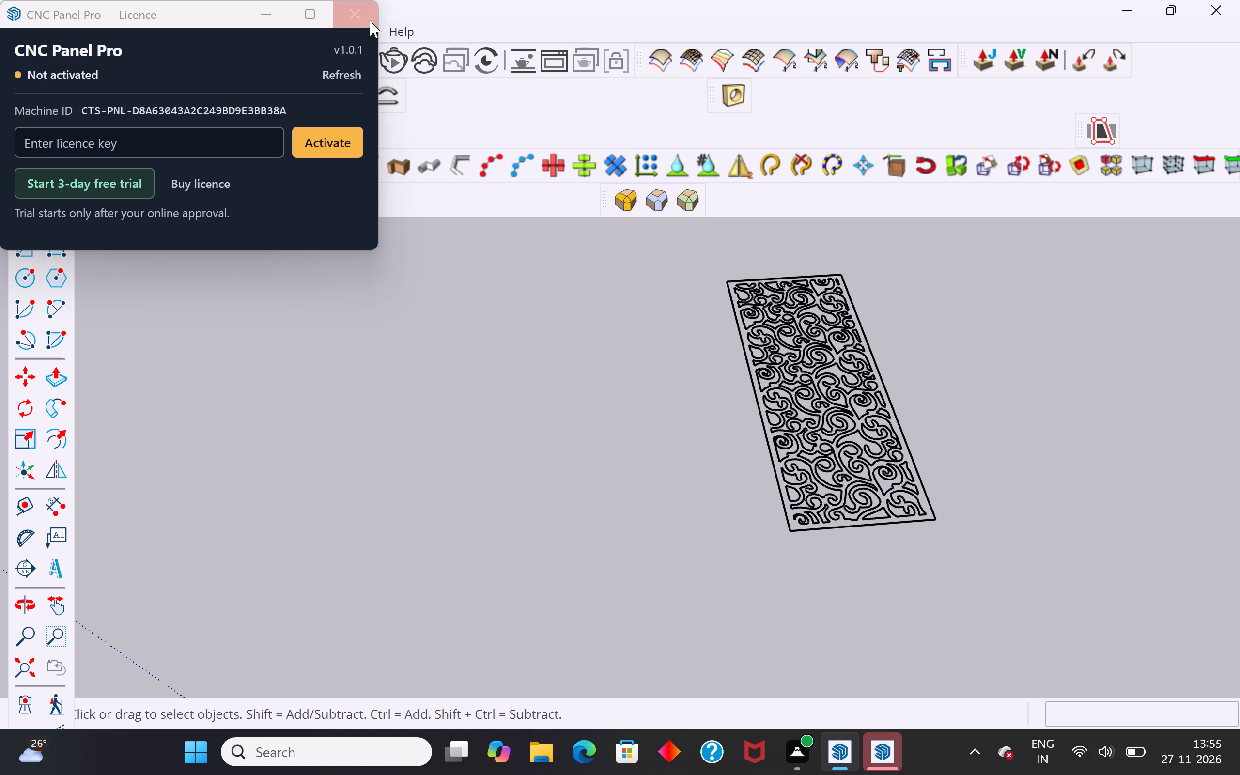
Explode the imported jali panel component into loose linework.
click(594, 444)
scroll(856, 501, up, 9)
click(858, 505)
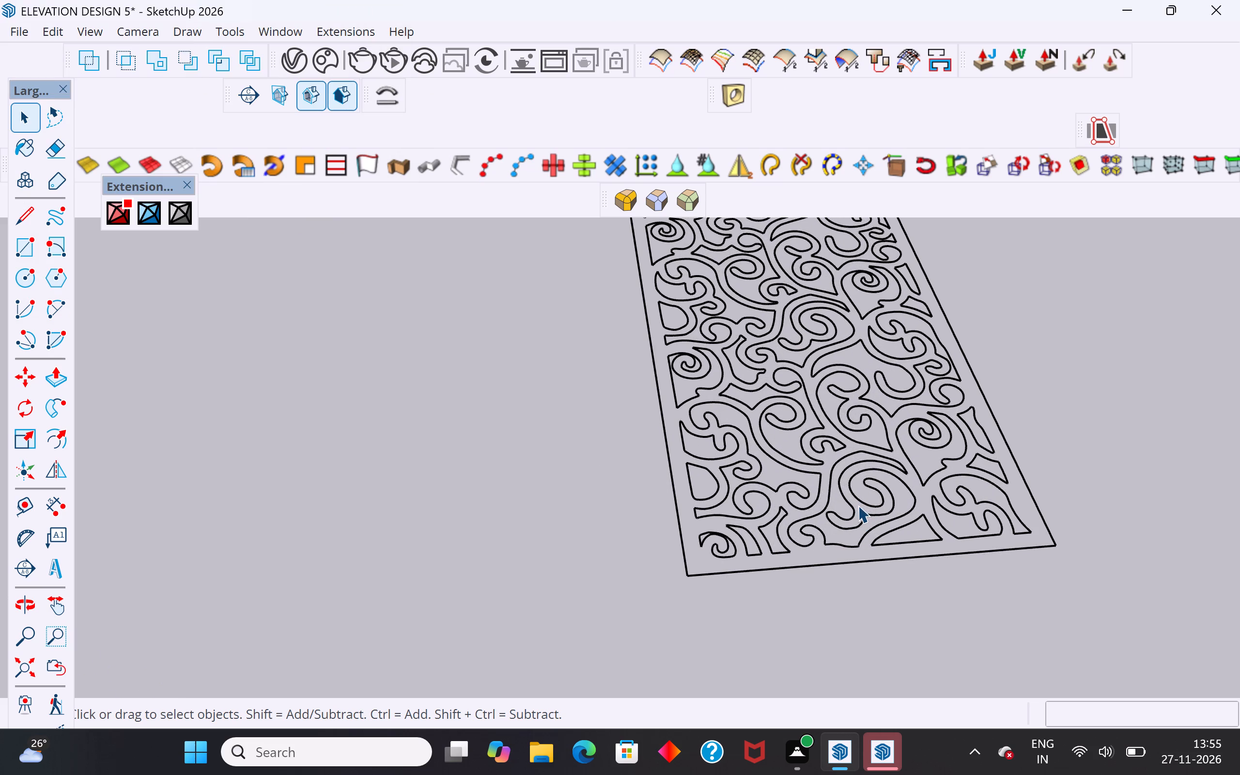
click(861, 502)
scroll(678, 585, down, 7)
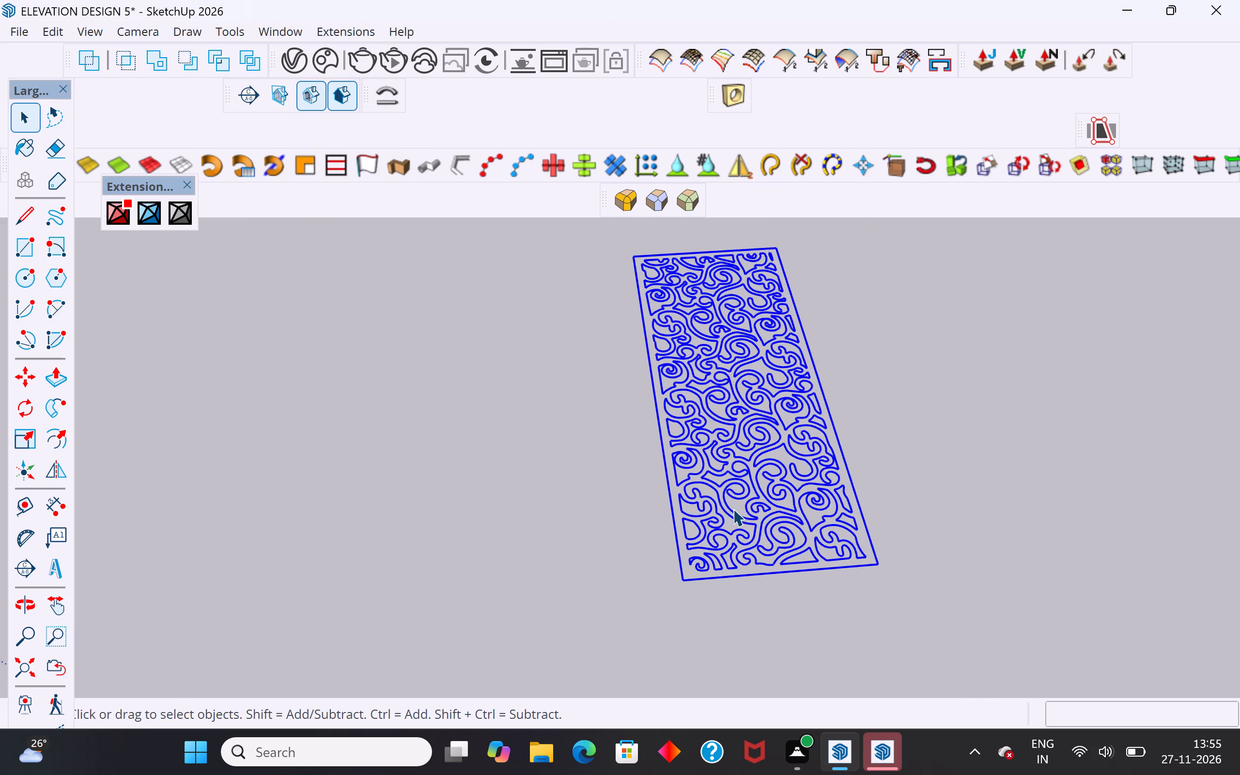
scroll(738, 443, up, 8)
right_click(747, 431)
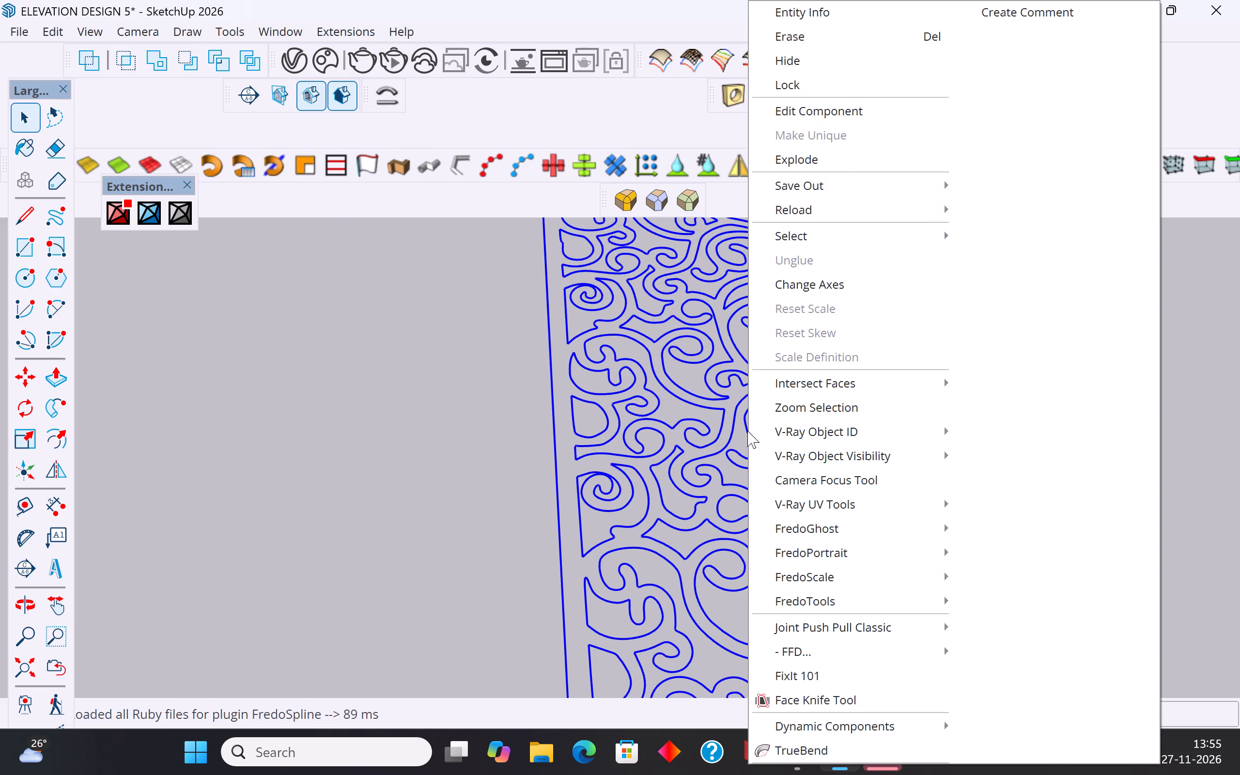
click(799, 167)
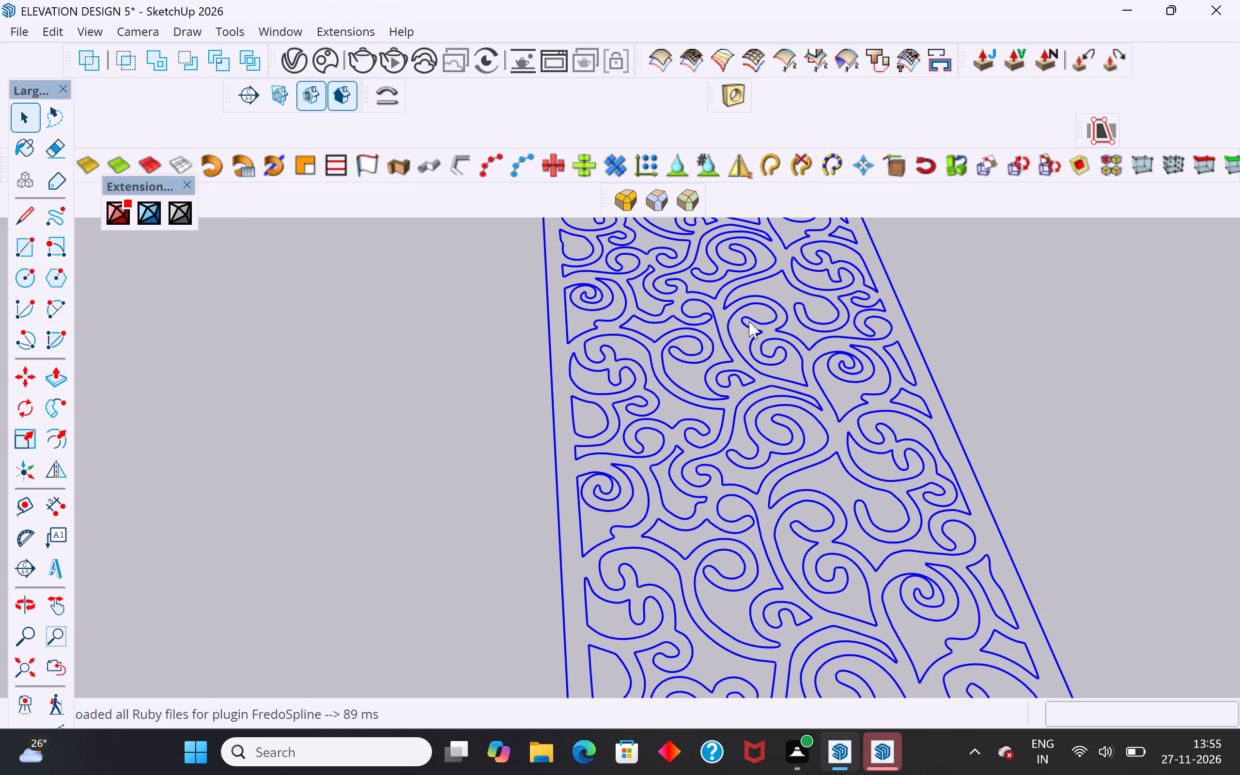
scroll(600, 441, down, 9)
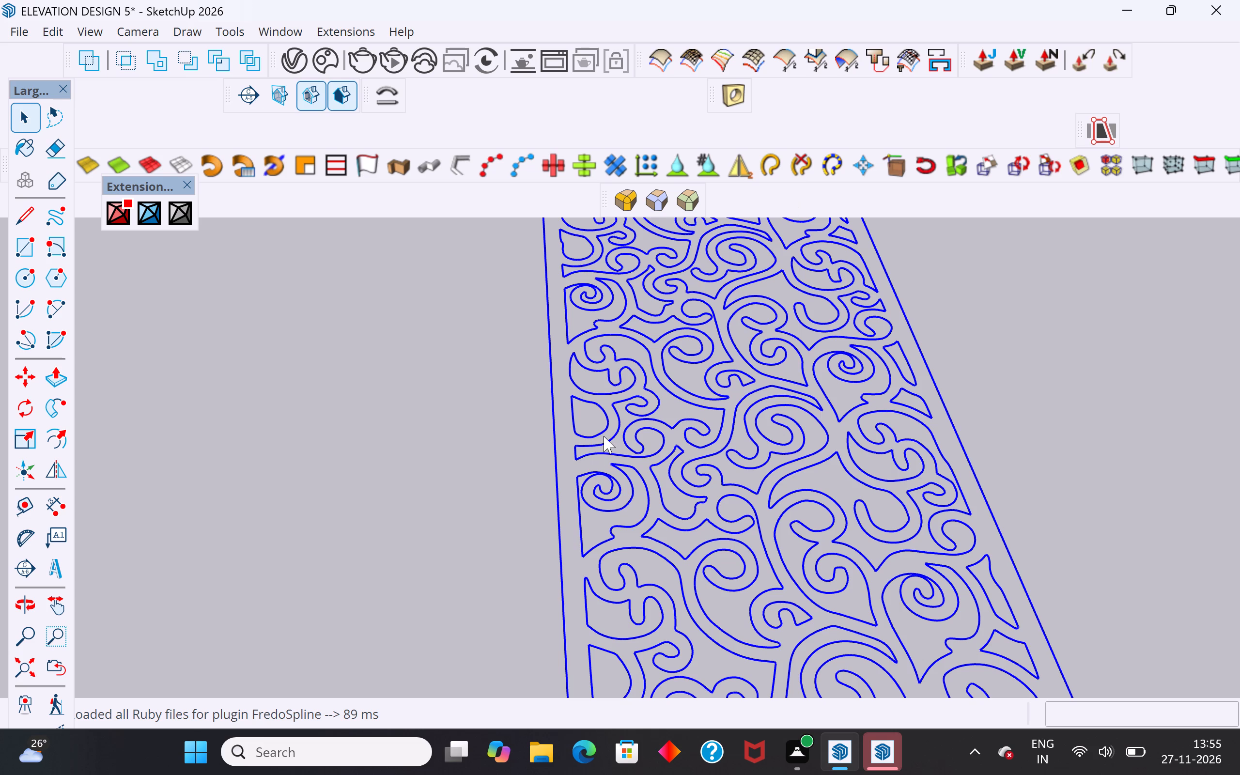
scroll(604, 436, down, 1)
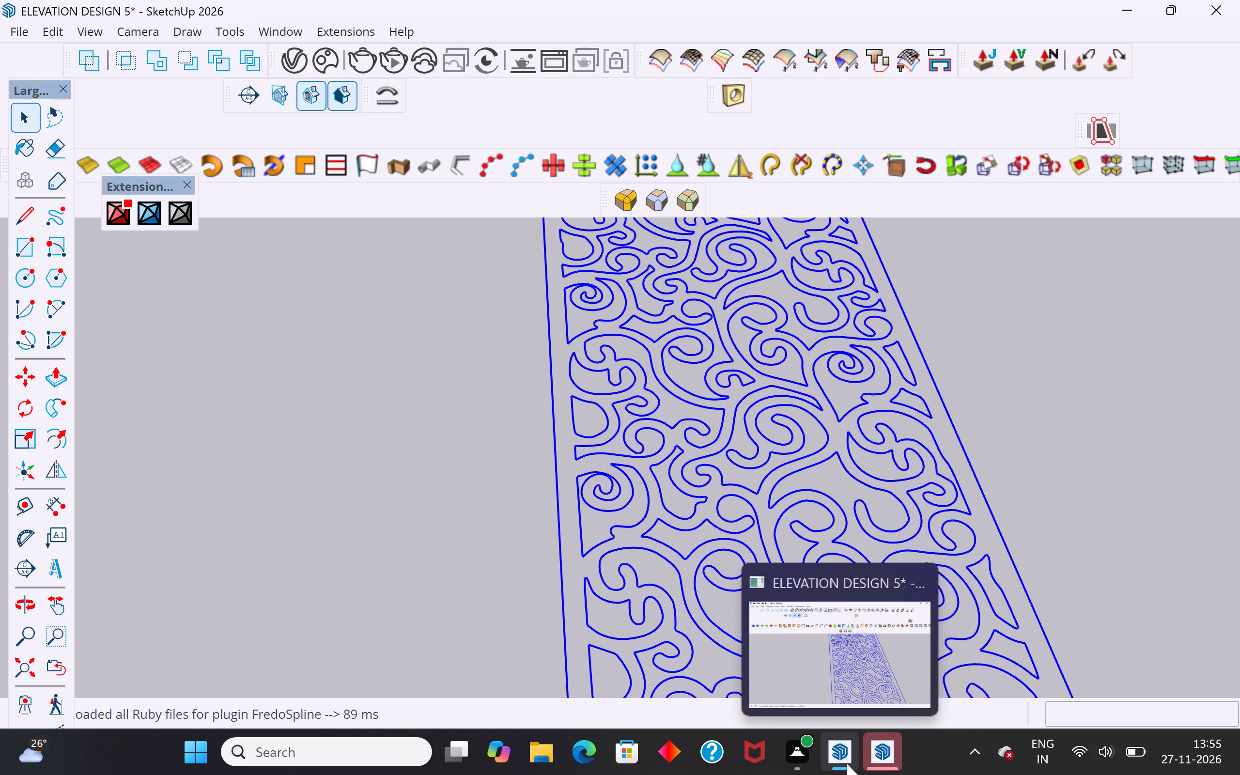
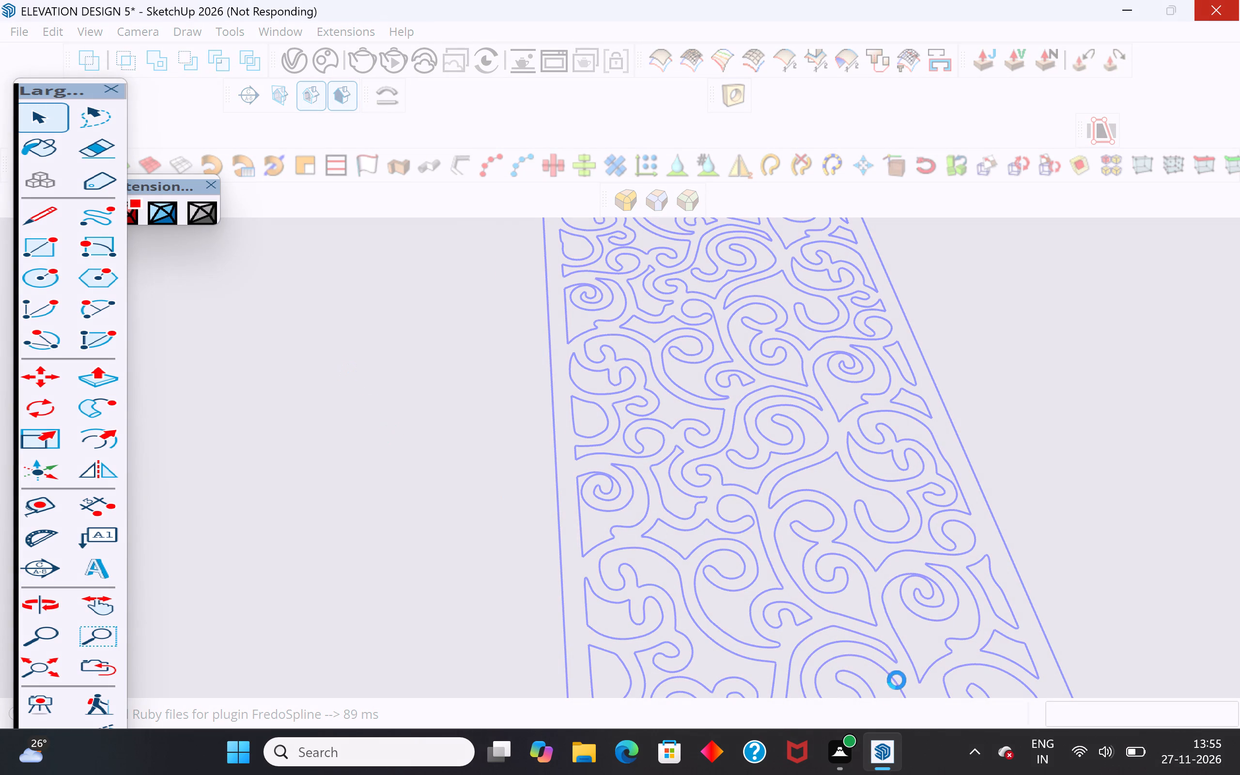
Open the Windows Task Manager to deal with the unresponsive SketchUp session.
right_click(926, 751)
click(1000, 676)
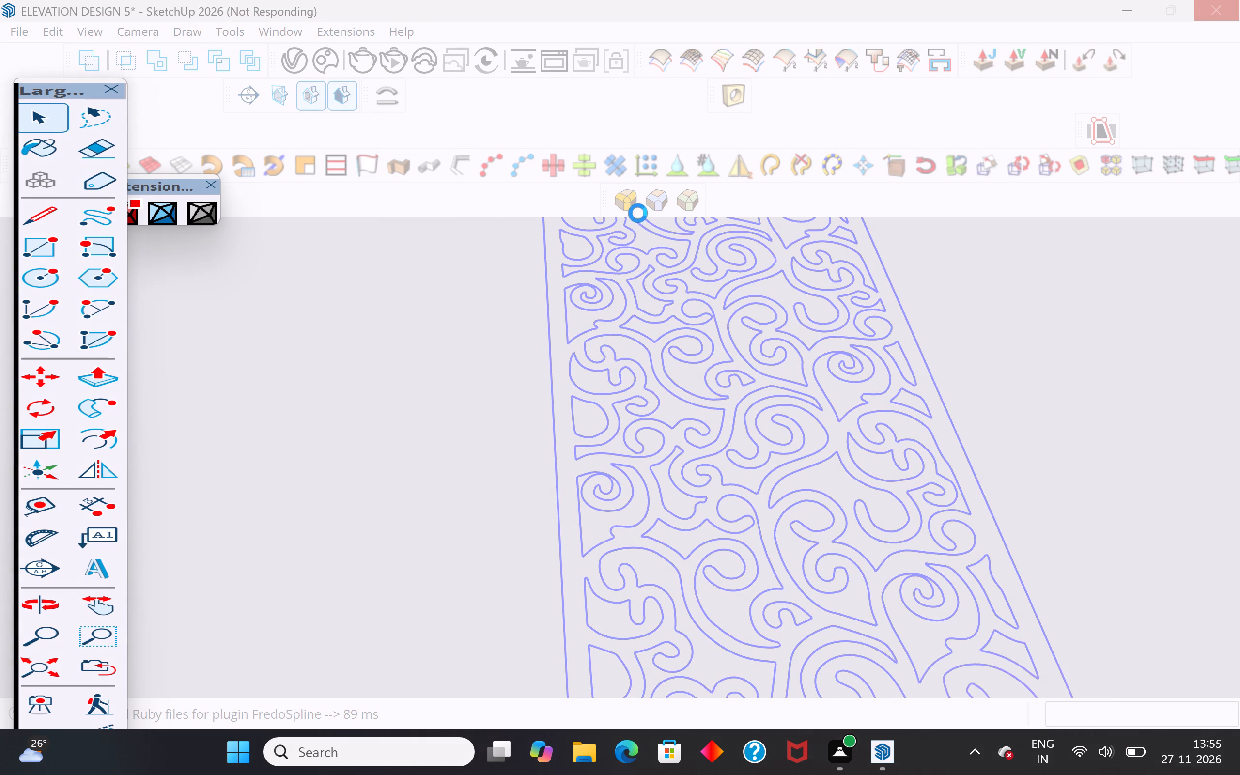
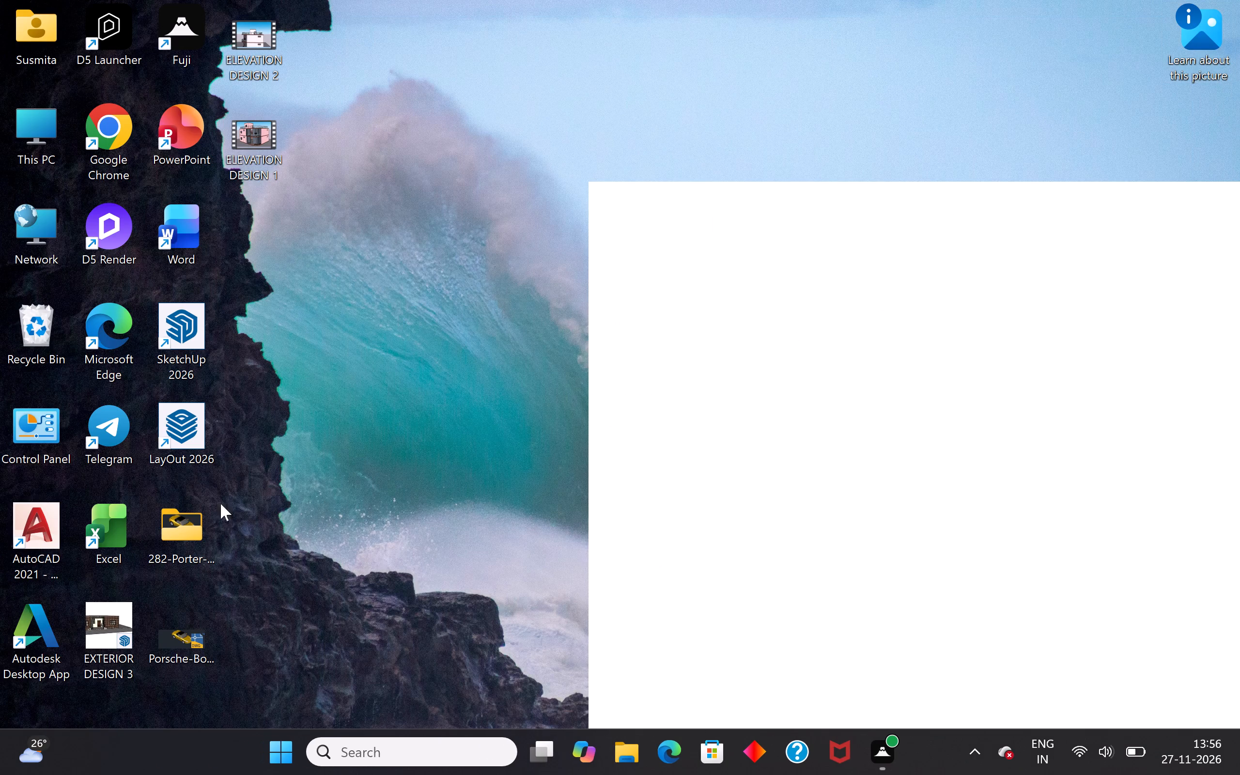
Relaunch SketchUp 2026 and open the recovered ELEVATION DESIGN 5 model from the recent files.
double_click(172, 329)
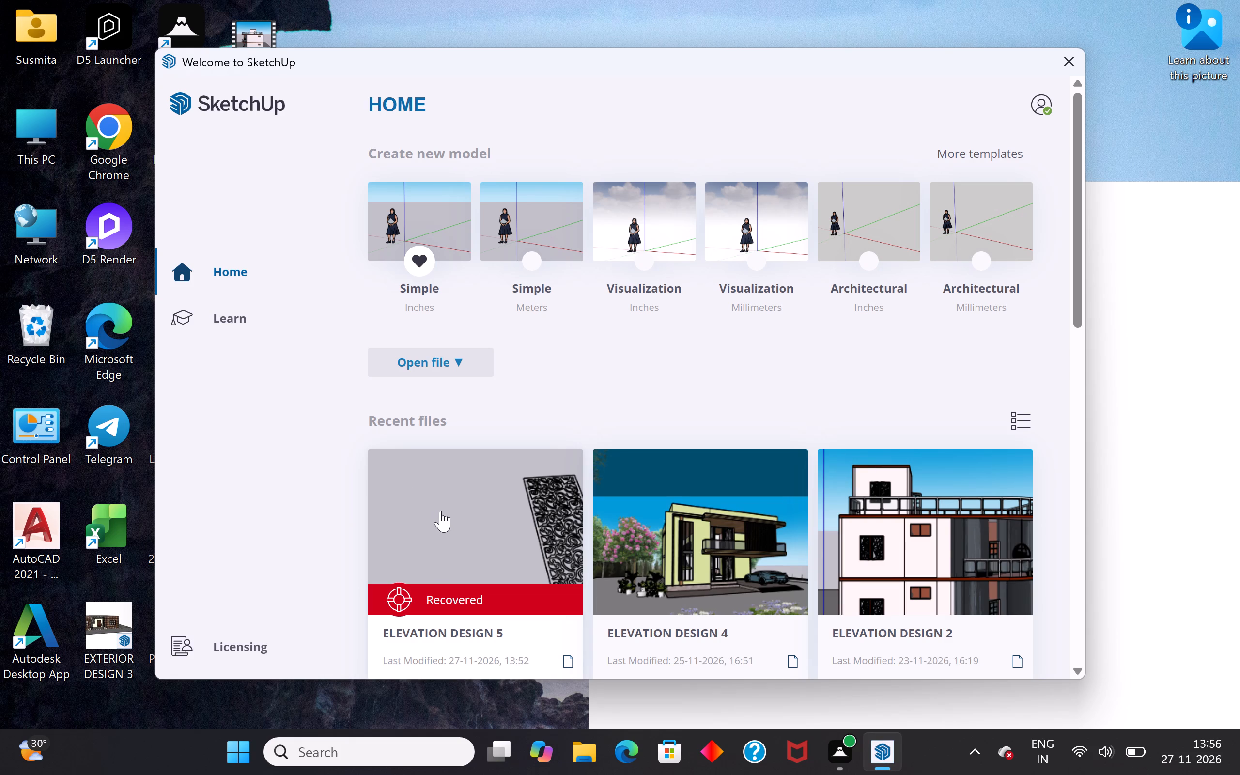
click(442, 511)
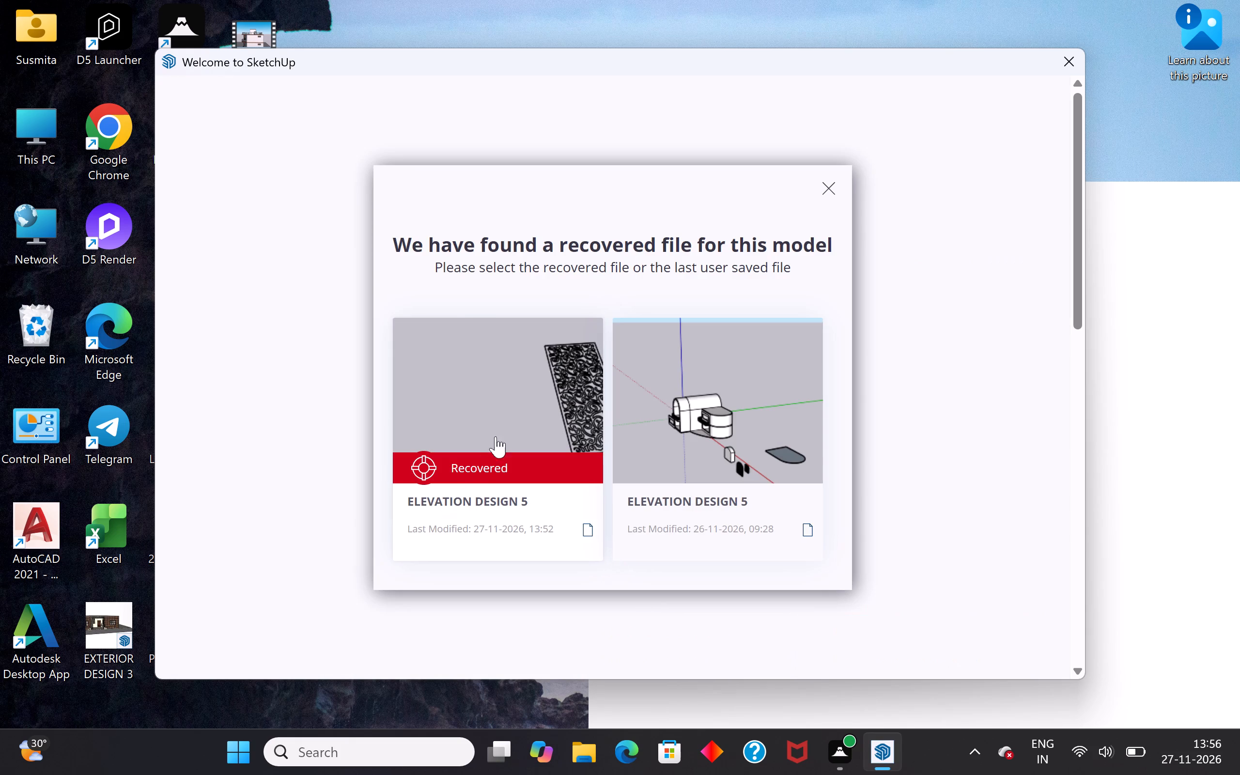
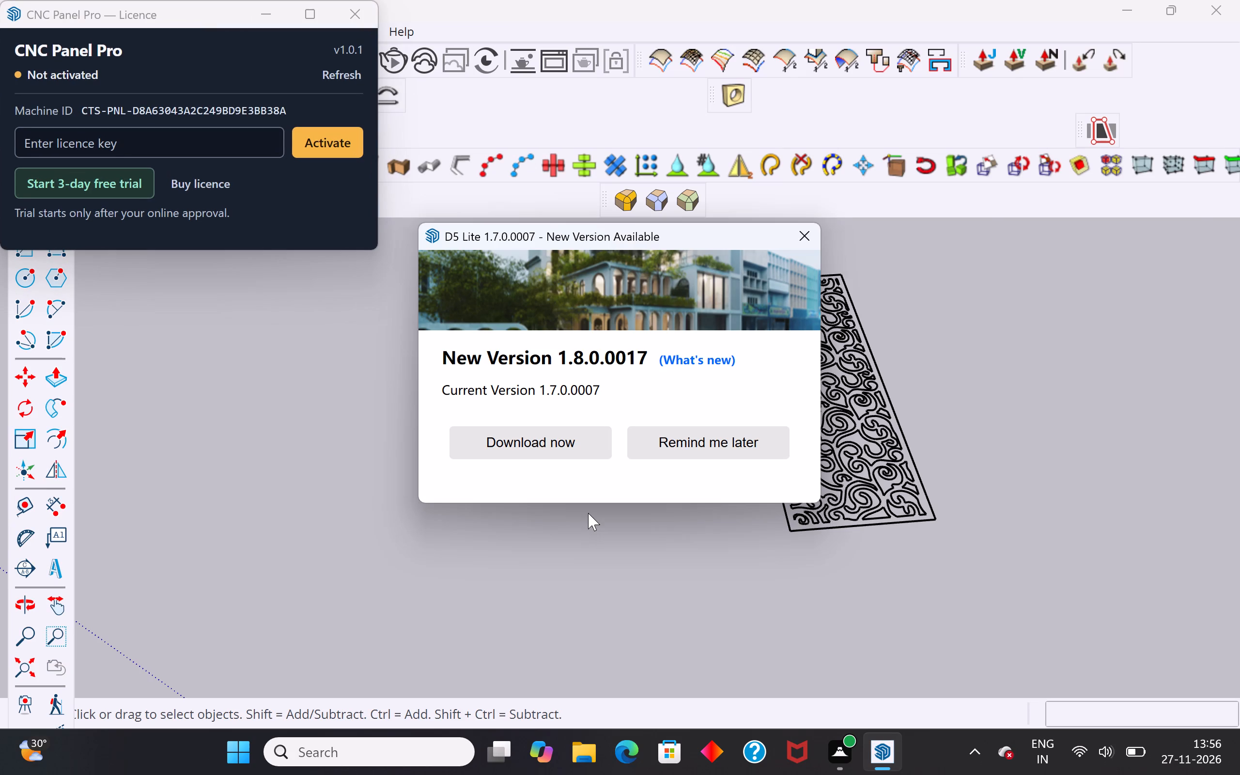
Dismiss the CNC Panel Pro licence window, the D5 Lite update offer and the extension update notice.
click(357, 5)
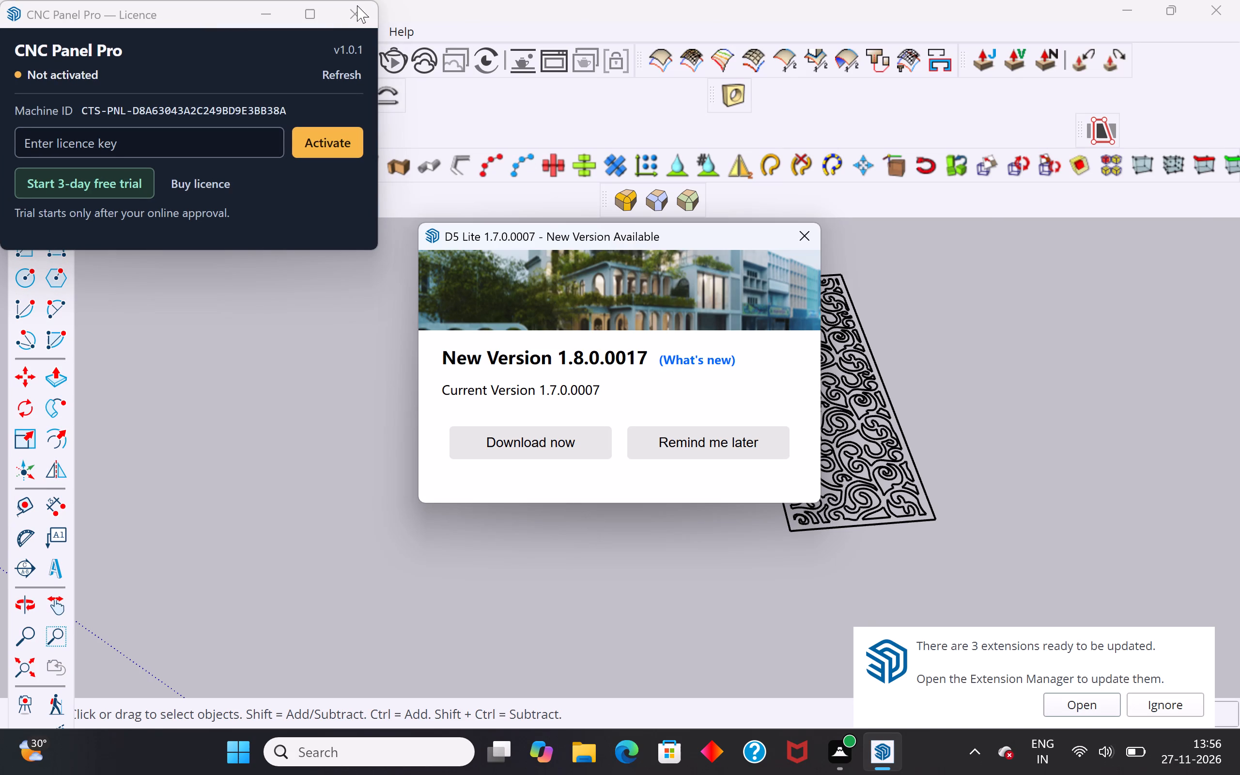
click(356, 13)
click(706, 439)
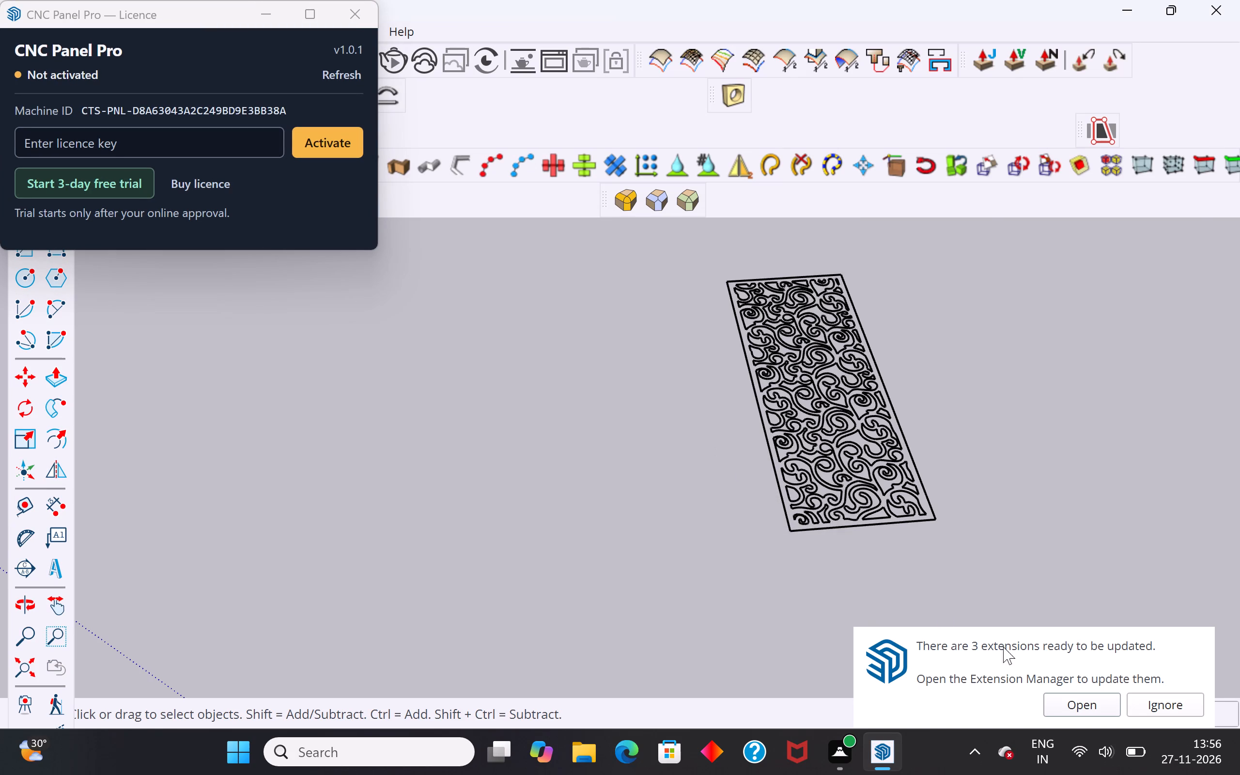
click(1157, 705)
click(356, 6)
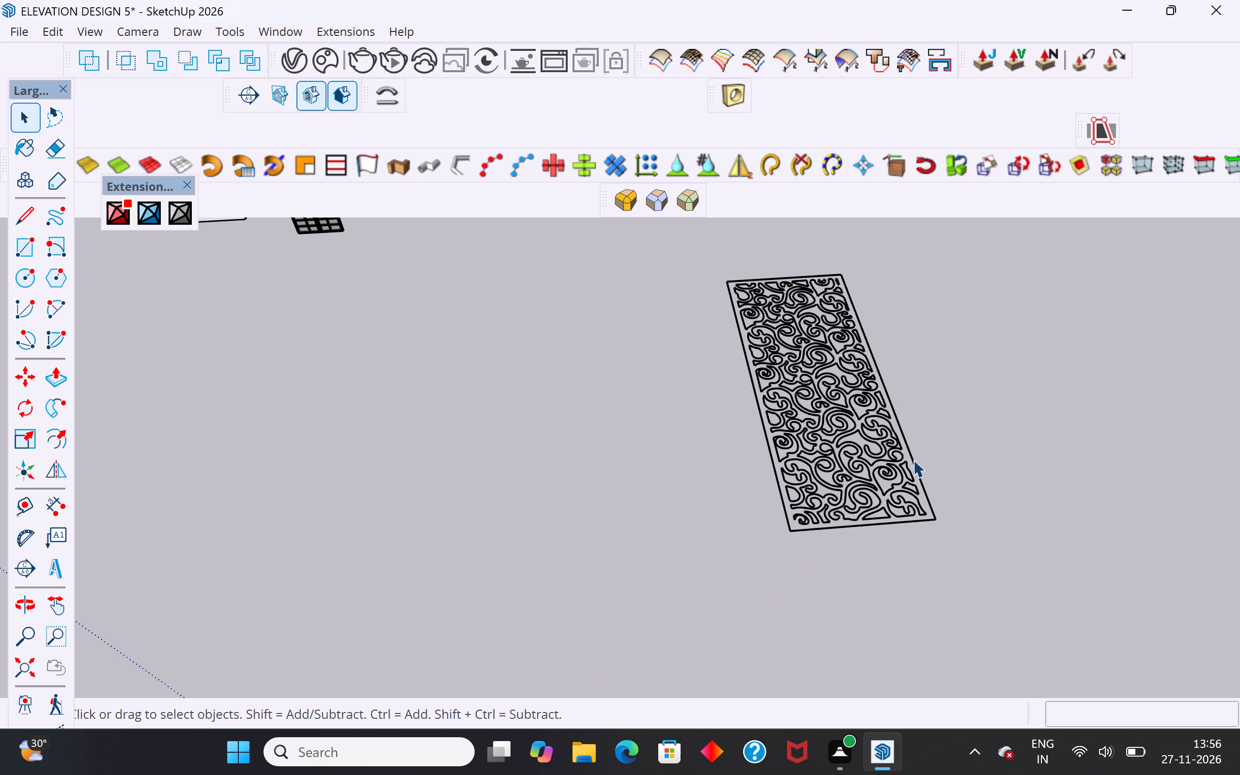
Draw a rectangle of about 23' 10" by 59' over the jali linework, from one outer corner to the opposite one.
scroll(913, 460, up, 2)
scroll(809, 441, up, 5)
click(717, 538)
scroll(638, 538, down, 7)
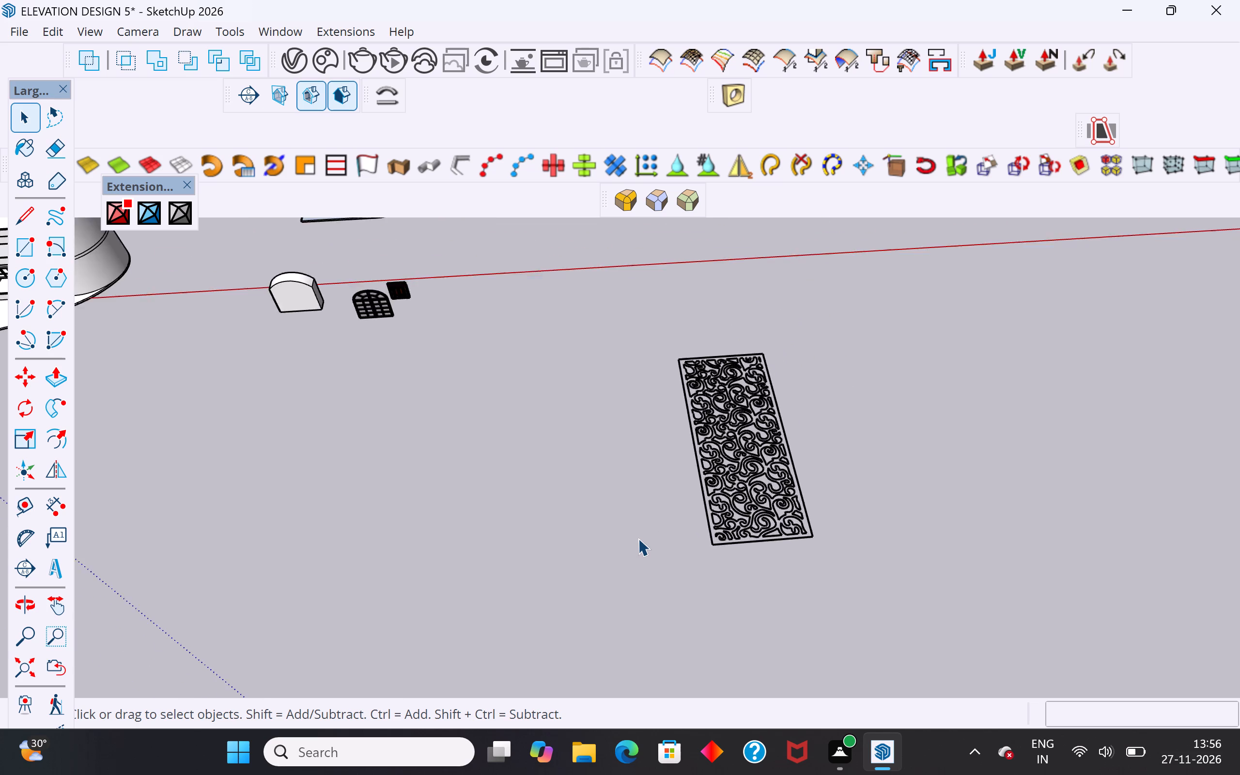
scroll(638, 538, down, 4)
scroll(722, 491, up, 9)
middle_drag(728, 478, 759, 589)
scroll(698, 388, up, 4)
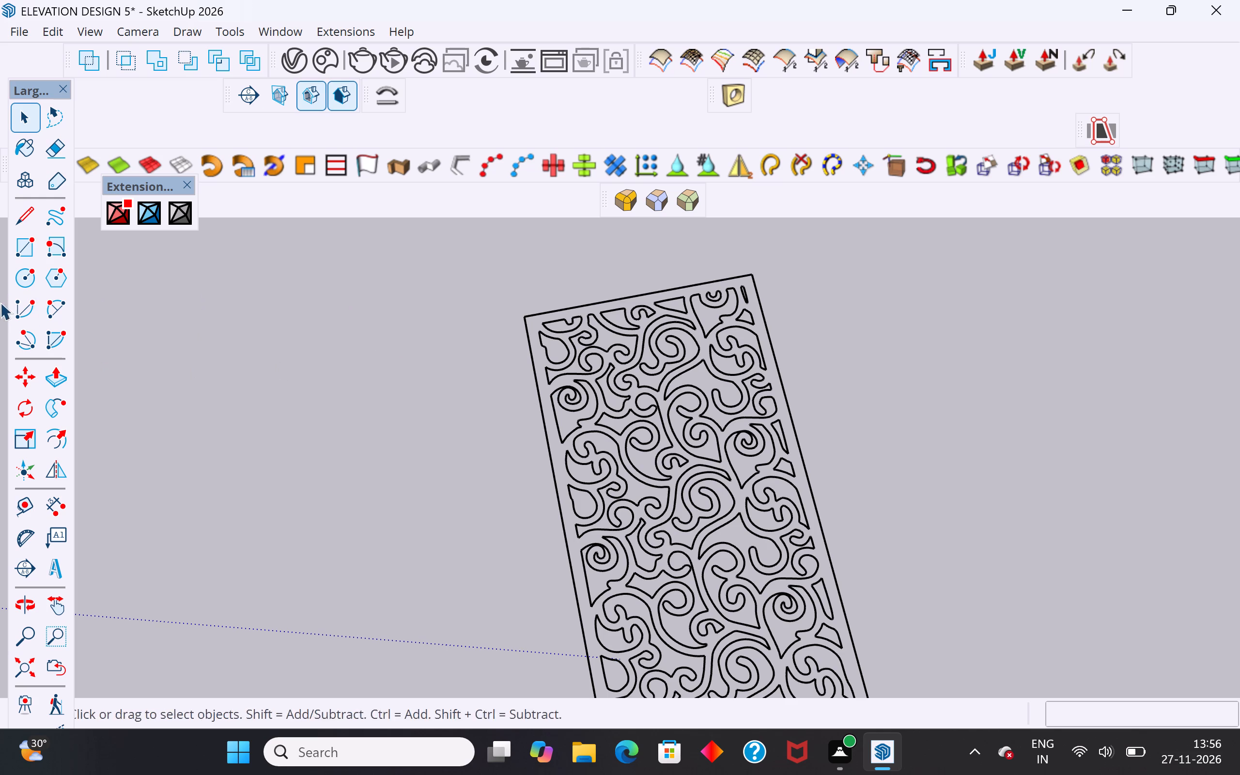
click(24, 248)
click(524, 319)
scroll(524, 319, down, 3)
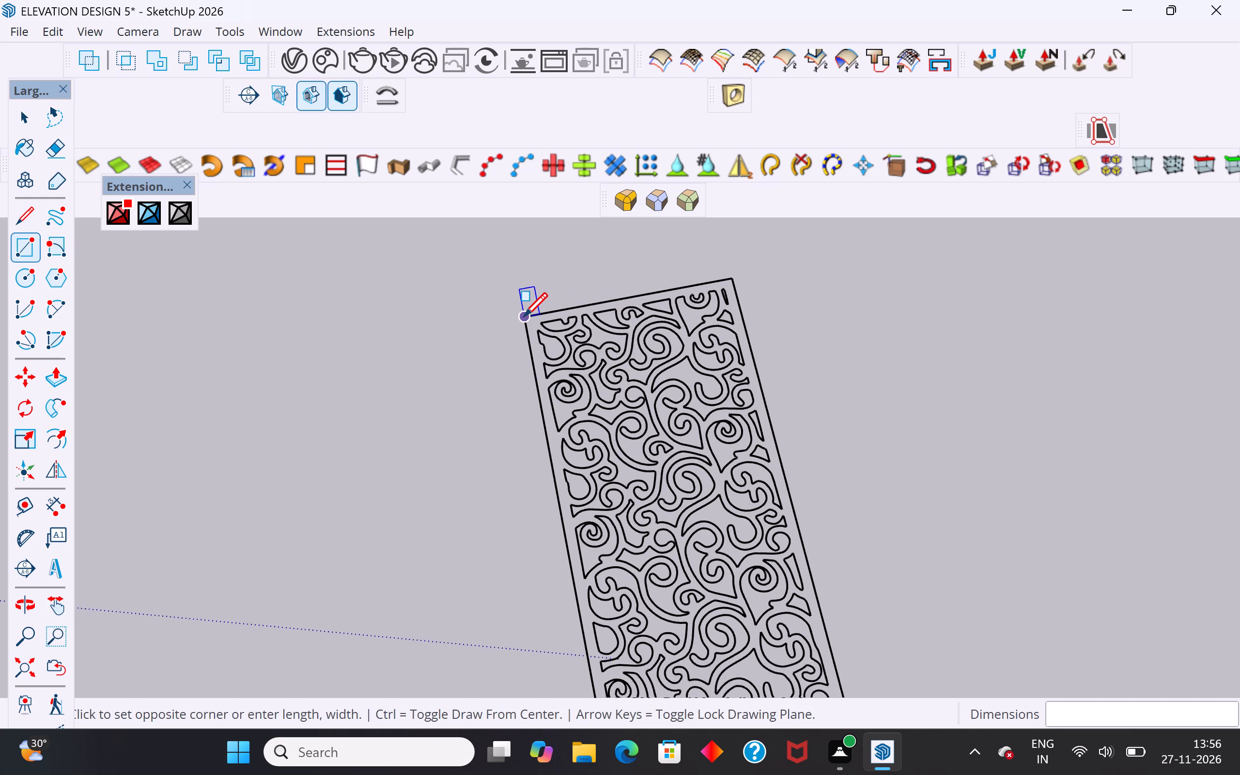
scroll(524, 319, down, 7)
click(697, 570)
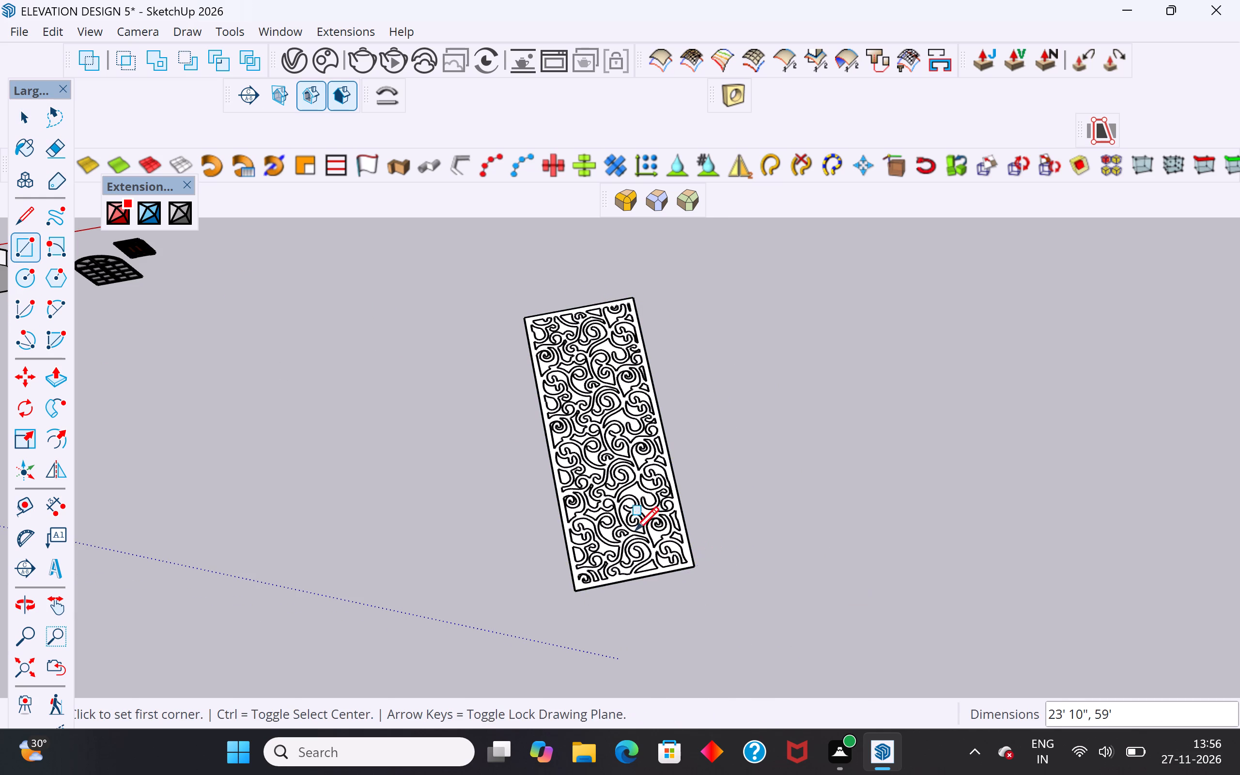
click(23, 120)
Select the whole jali panel and intersect its faces with the model.
middle_drag(875, 521, 836, 510)
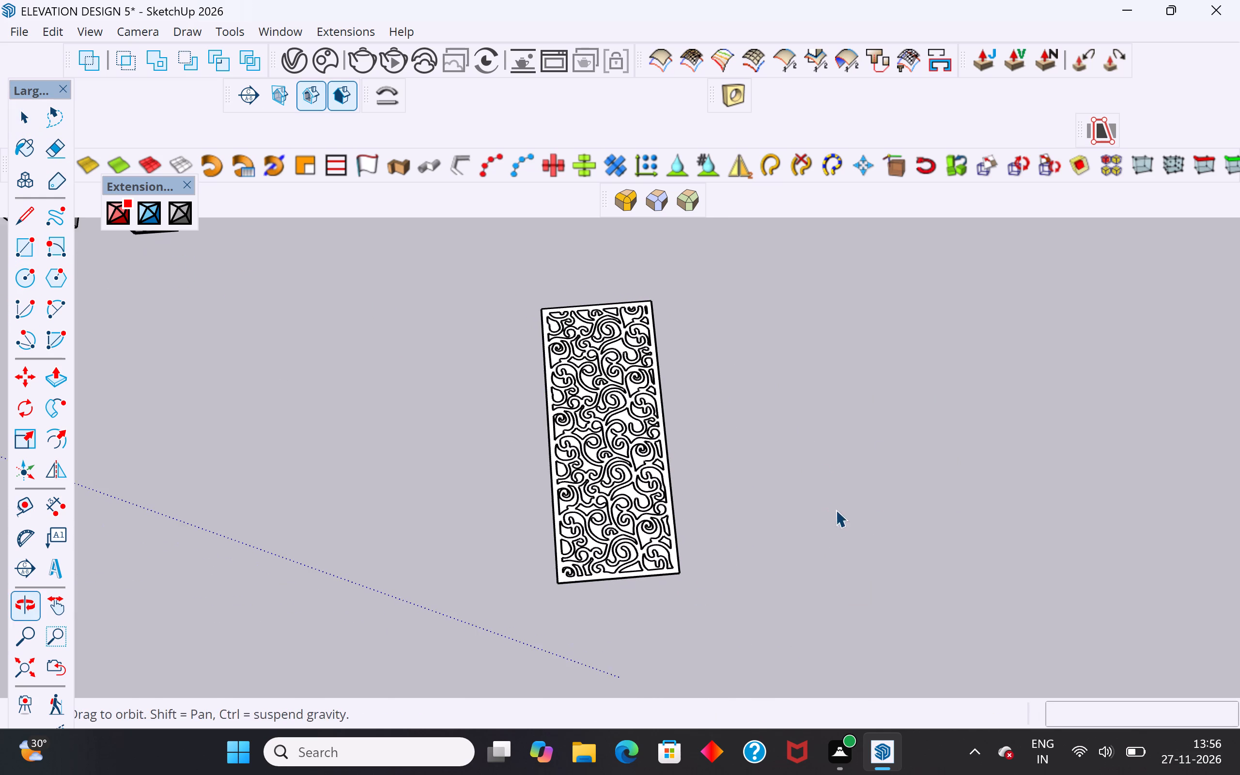
middle_drag(836, 510, 836, 512)
click(716, 276)
drag(717, 262, 523, 611)
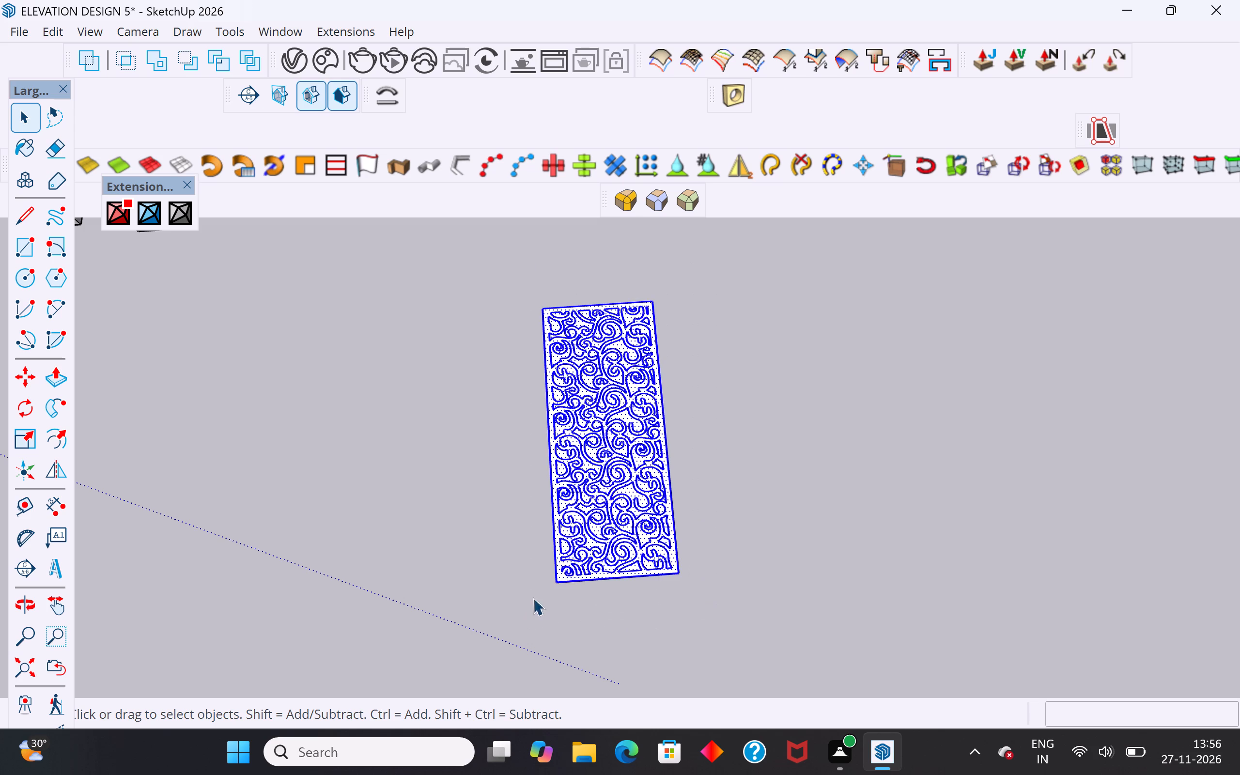
right_click(583, 559)
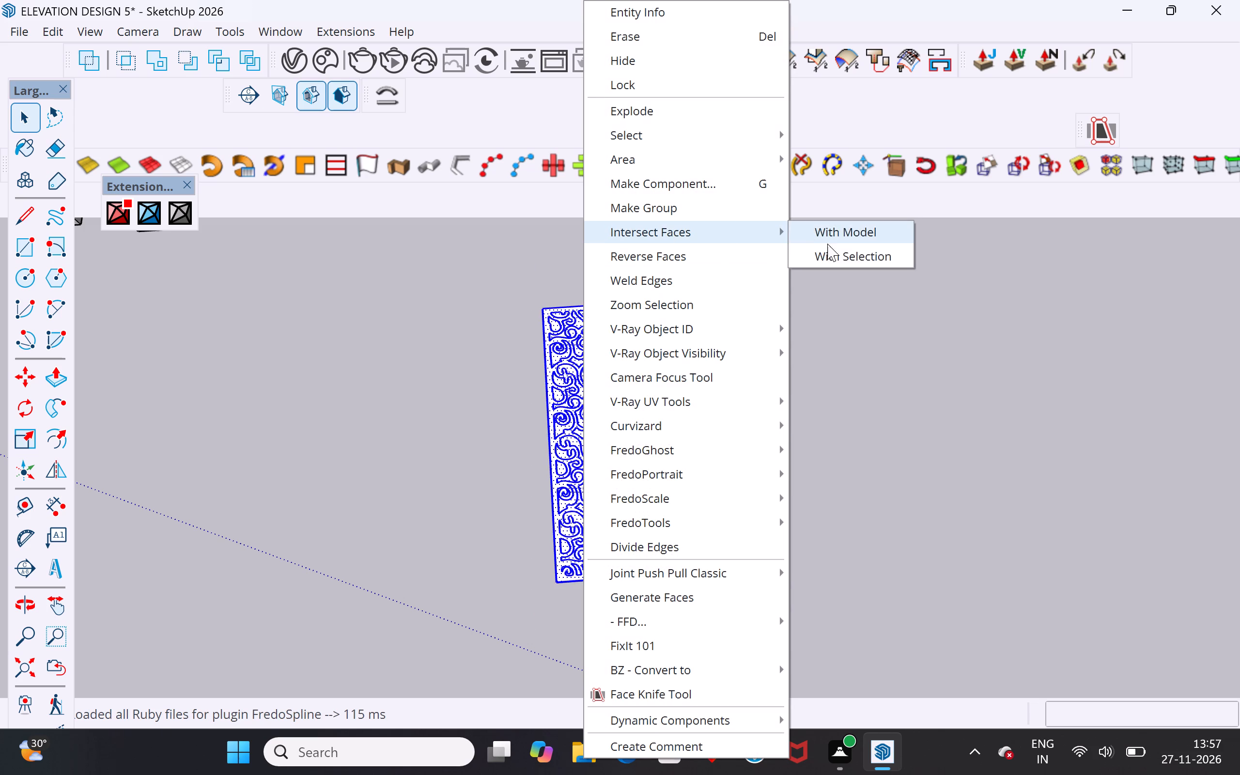
click(851, 231)
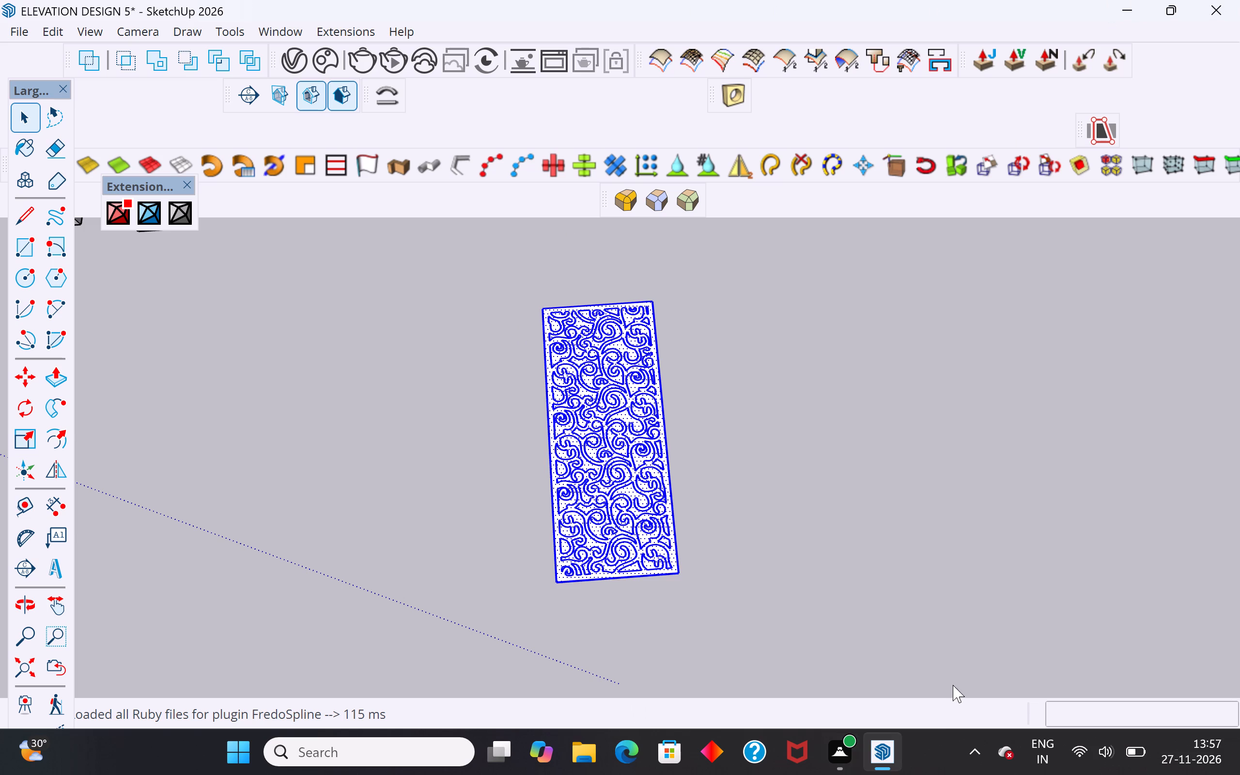
Delete the five cutout faces around the panel's lower right corner, including the triangle, the leaf shapes and the spiral scroll above them.
scroll(635, 576, up, 8)
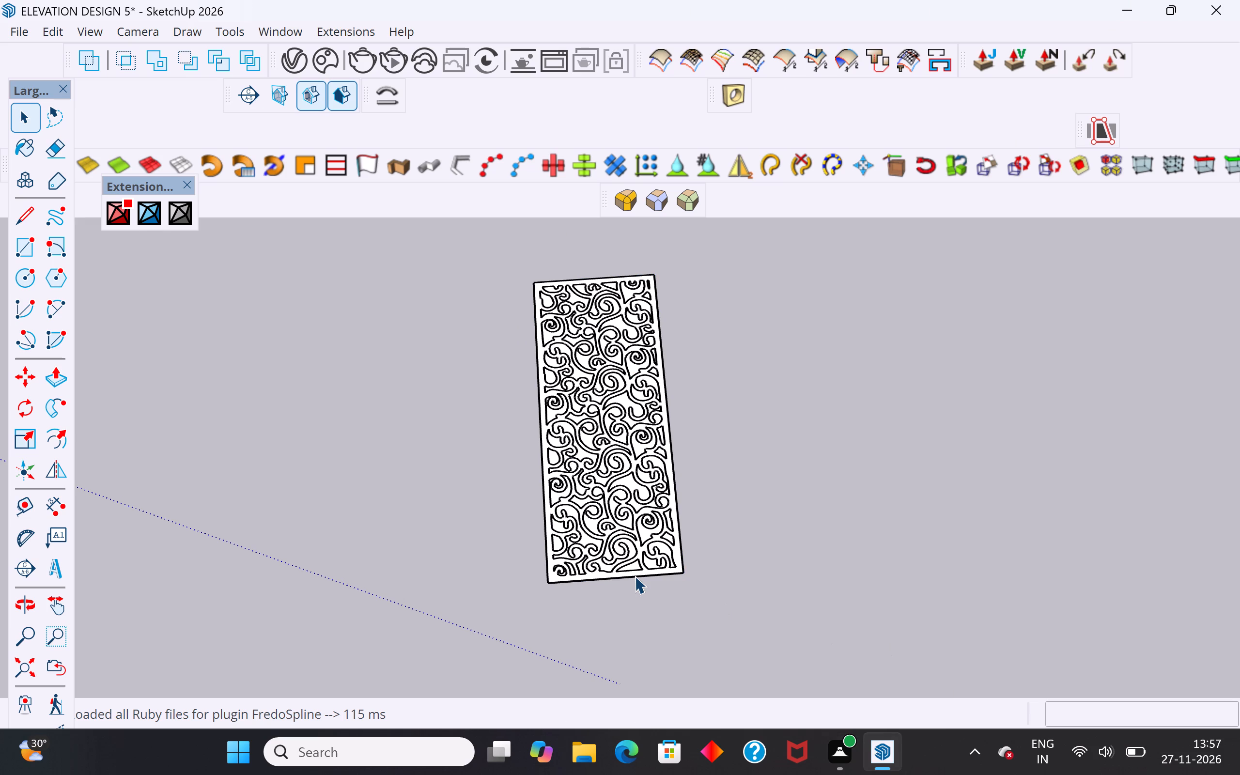
scroll(633, 576, up, 6)
scroll(593, 573, up, 2)
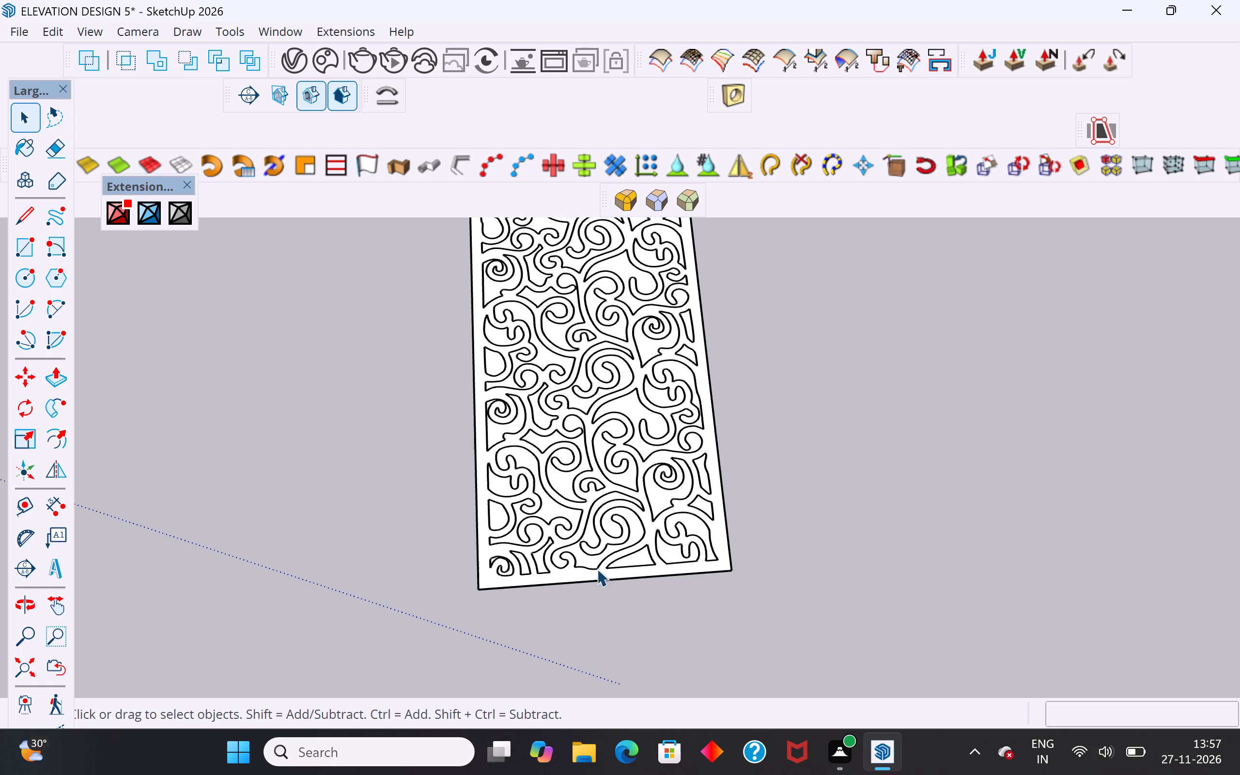
scroll(597, 569, up, 8)
click(684, 534)
click(690, 536)
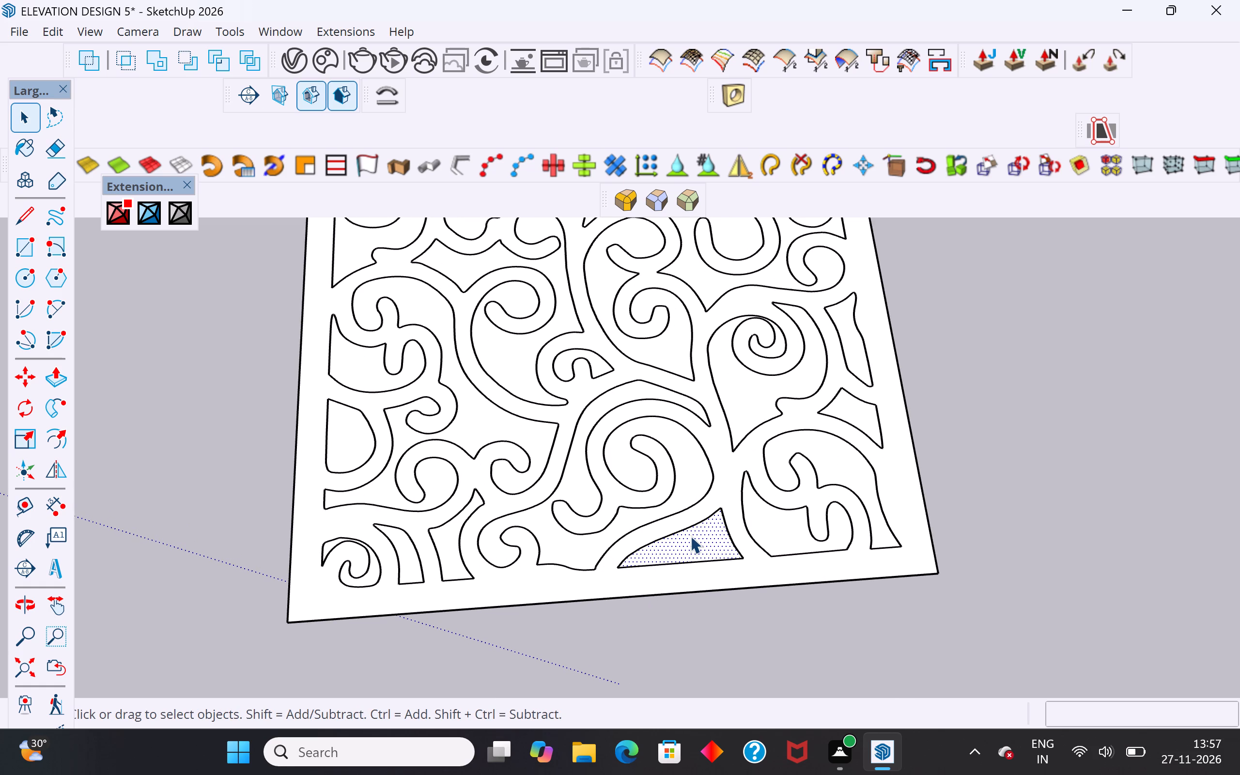
key(Delete)
click(770, 534)
key(Delete)
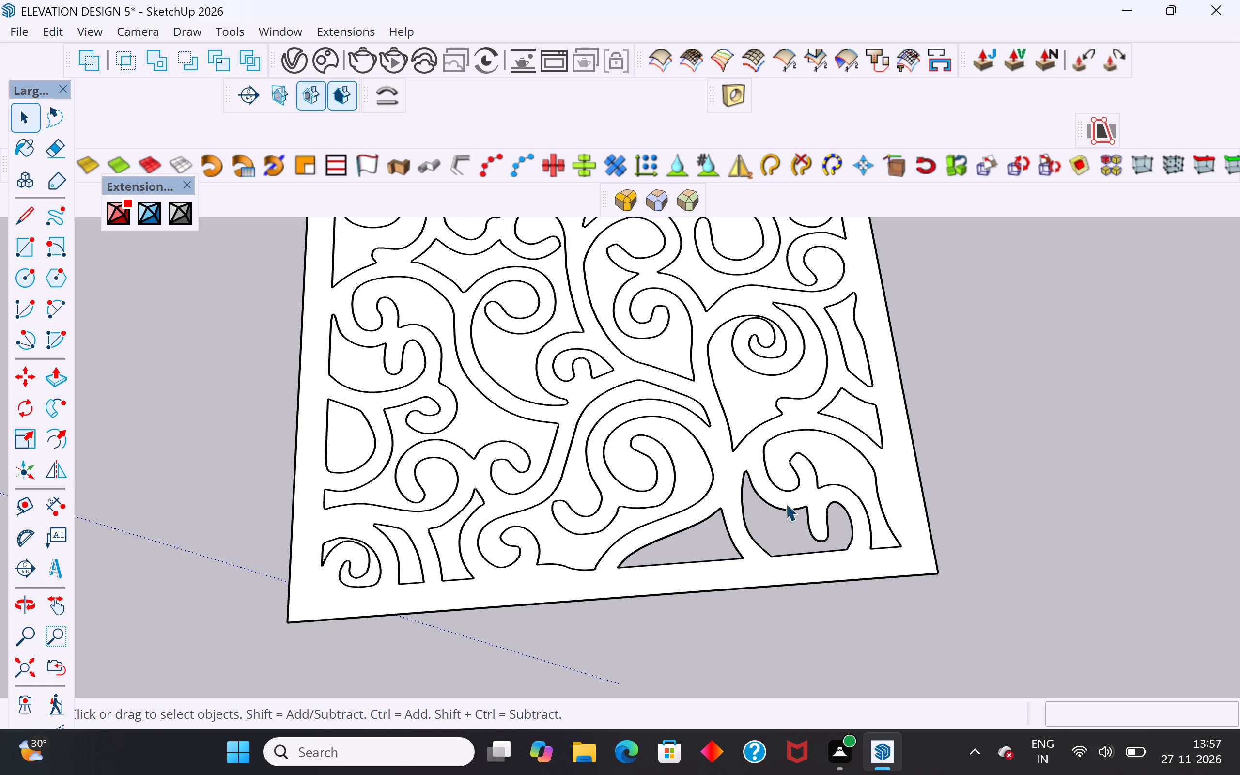
click(819, 454)
key(Delete)
click(860, 418)
key(Delete)
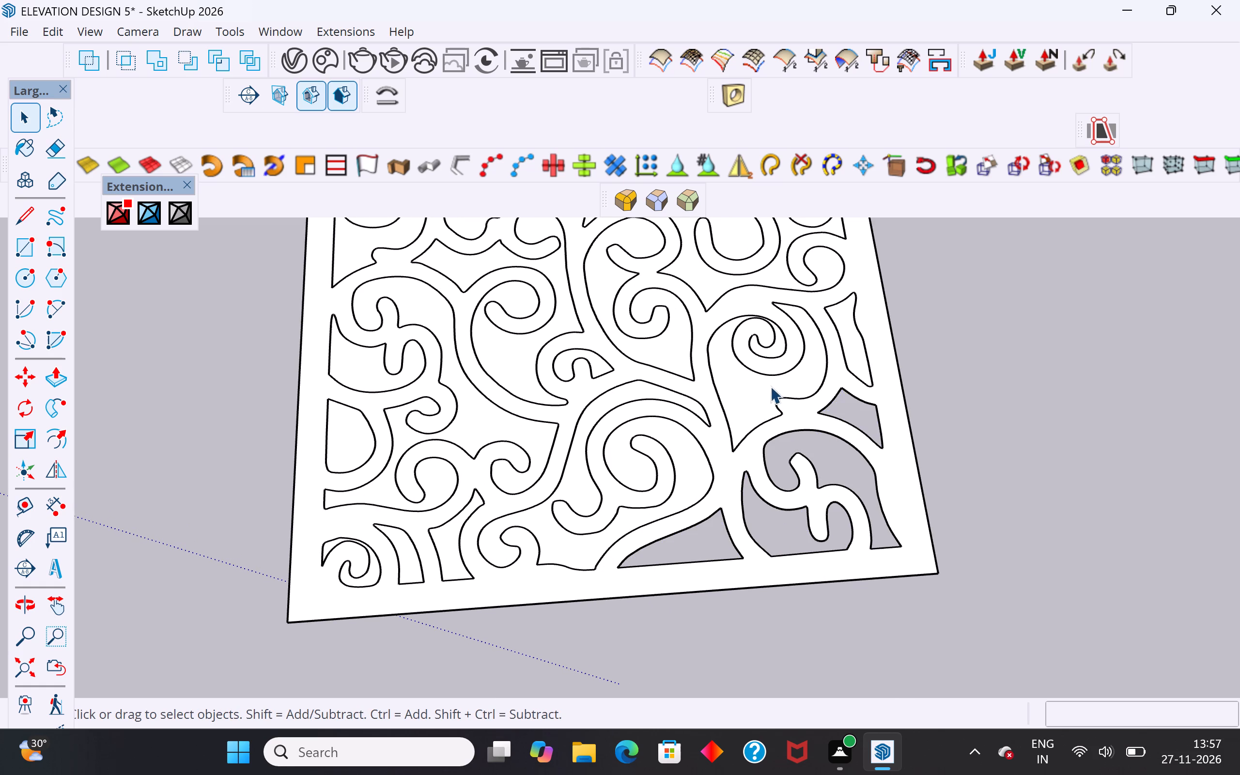
click(770, 386)
key(Delete)
Delete the large scroll cutout and the narrow cutouts along the panel's bottom edge, and try to remove the lower left corner spiral.
click(672, 445)
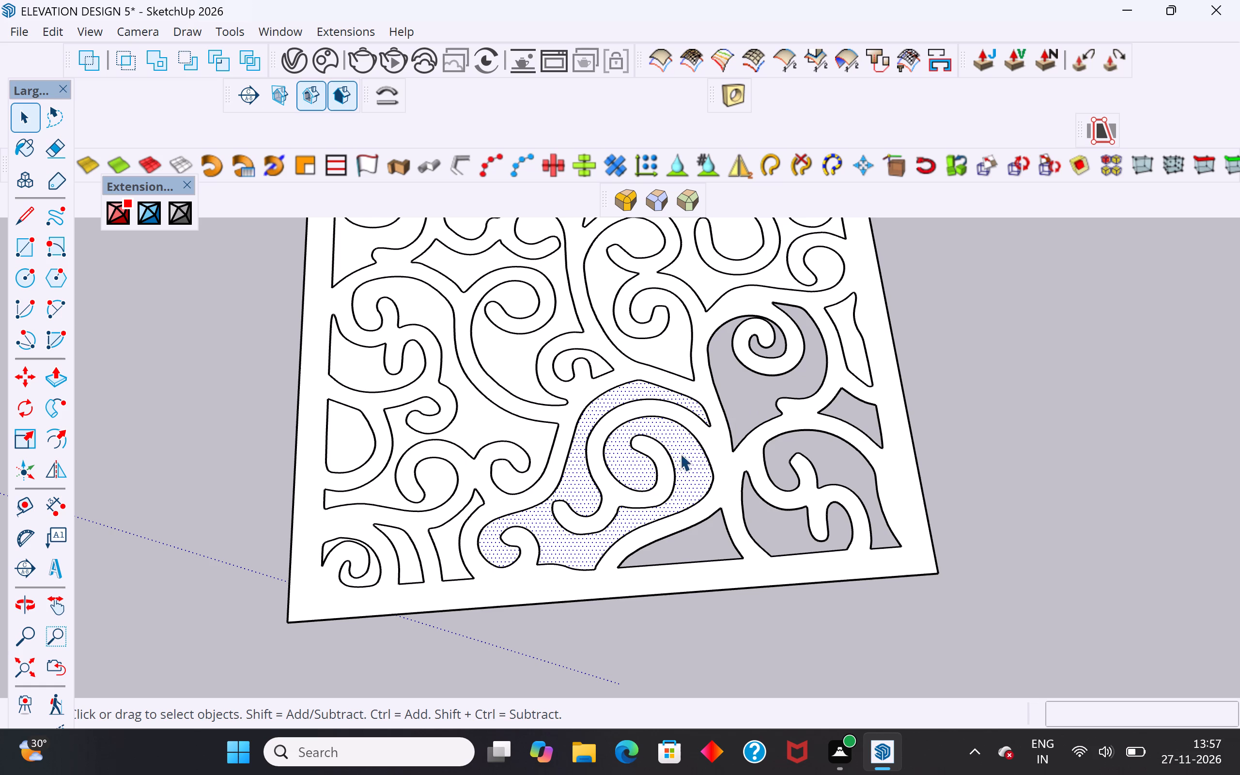
key(Delete)
click(447, 538)
key(Delete)
click(403, 549)
key(Delete)
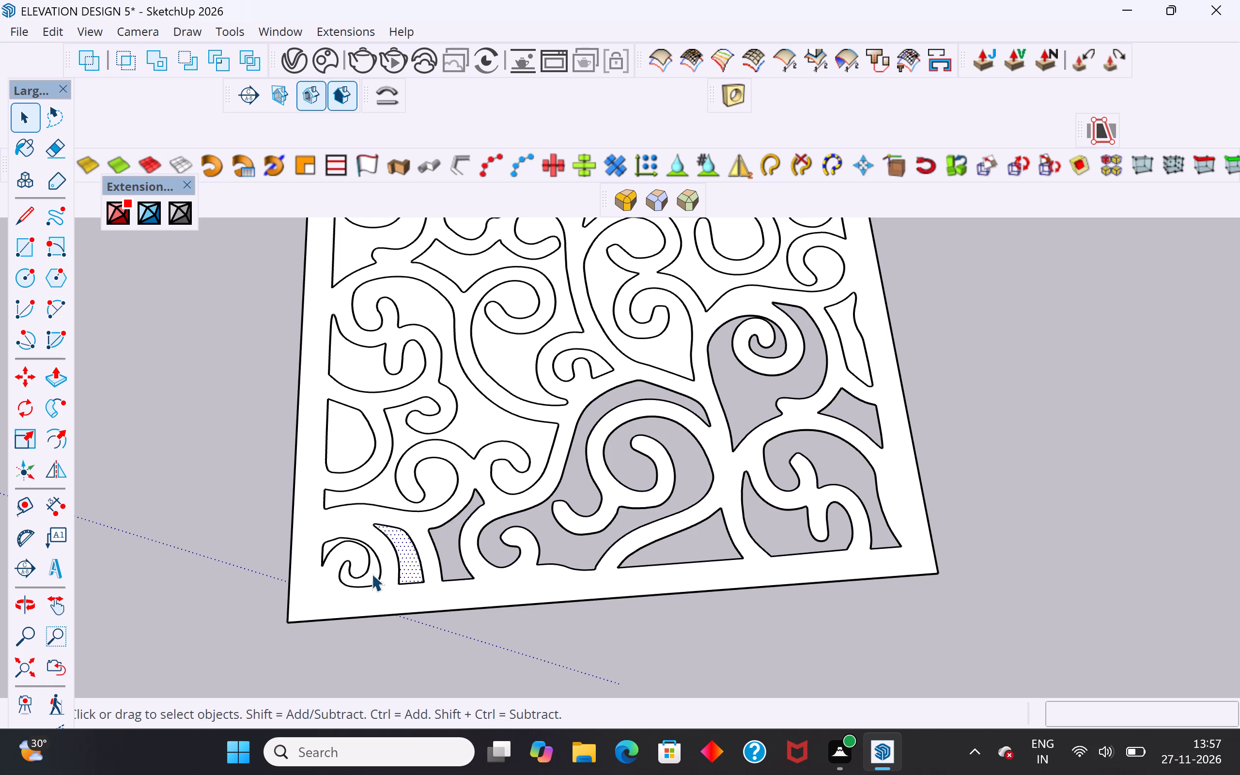
click(366, 576)
key(Delete)
scroll(381, 572, up, 2)
scroll(381, 572, down, 1)
scroll(381, 572, up, 7)
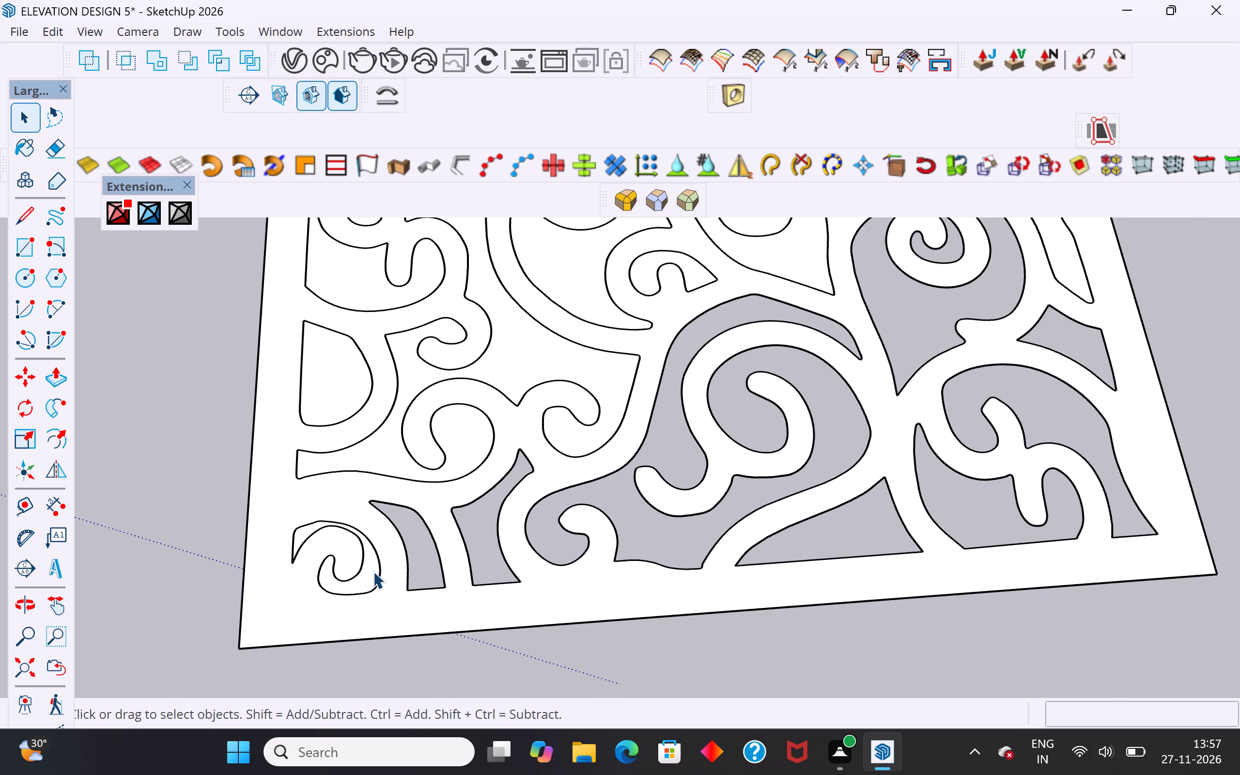
scroll(369, 573, up, 9)
click(369, 573)
scroll(515, 538, down, 4)
scroll(515, 538, up, 1)
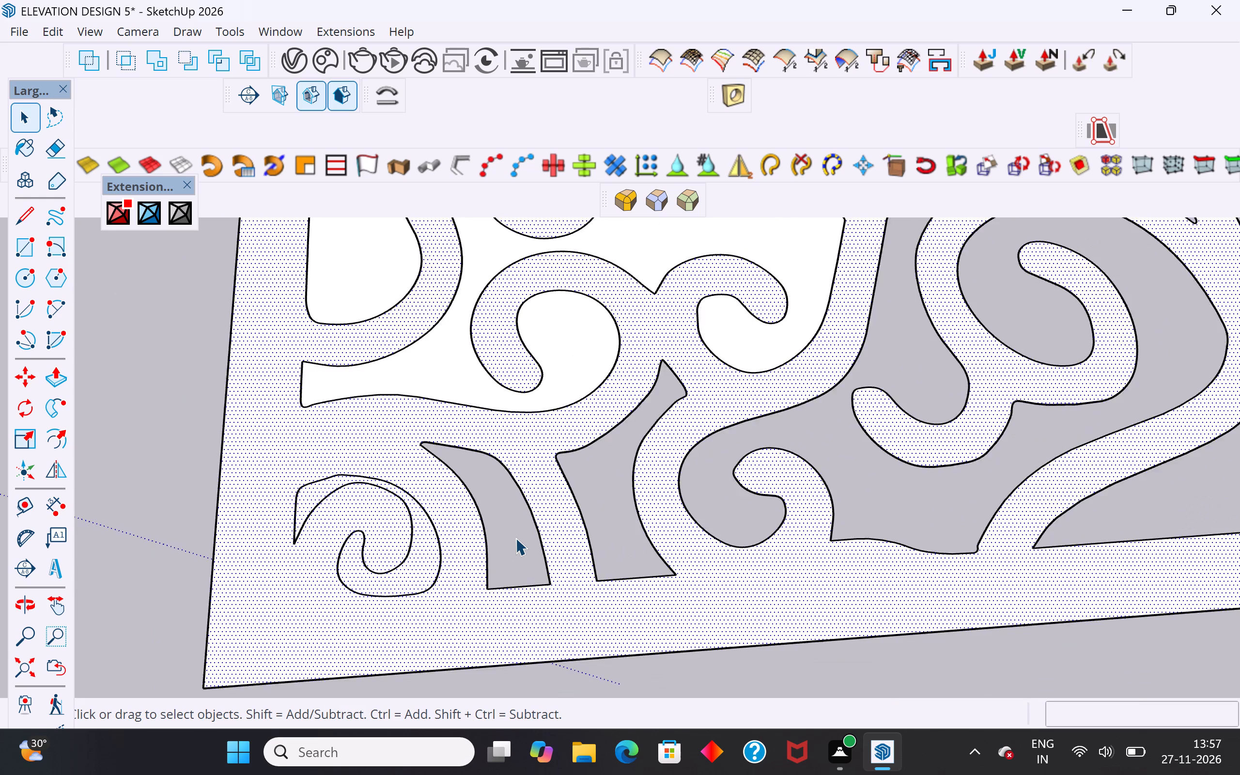
scroll(515, 538, down, 6)
click(614, 642)
Delete the cutout faces up the panel's lower left side: the large scroll, the D shape, the leaf and the scroll above.
click(553, 415)
key(Delete)
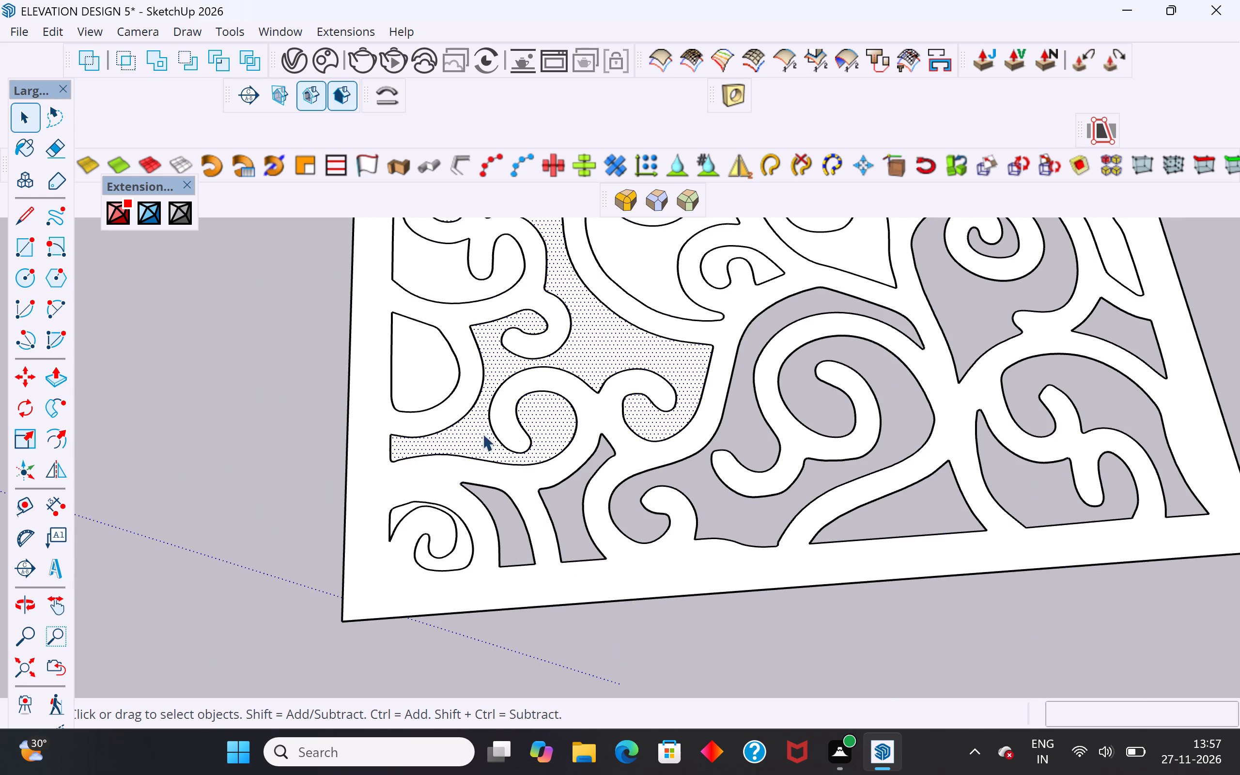
click(431, 366)
key(Delete)
scroll(528, 555, down, 3)
scroll(529, 557, up, 1)
scroll(530, 558, down, 8)
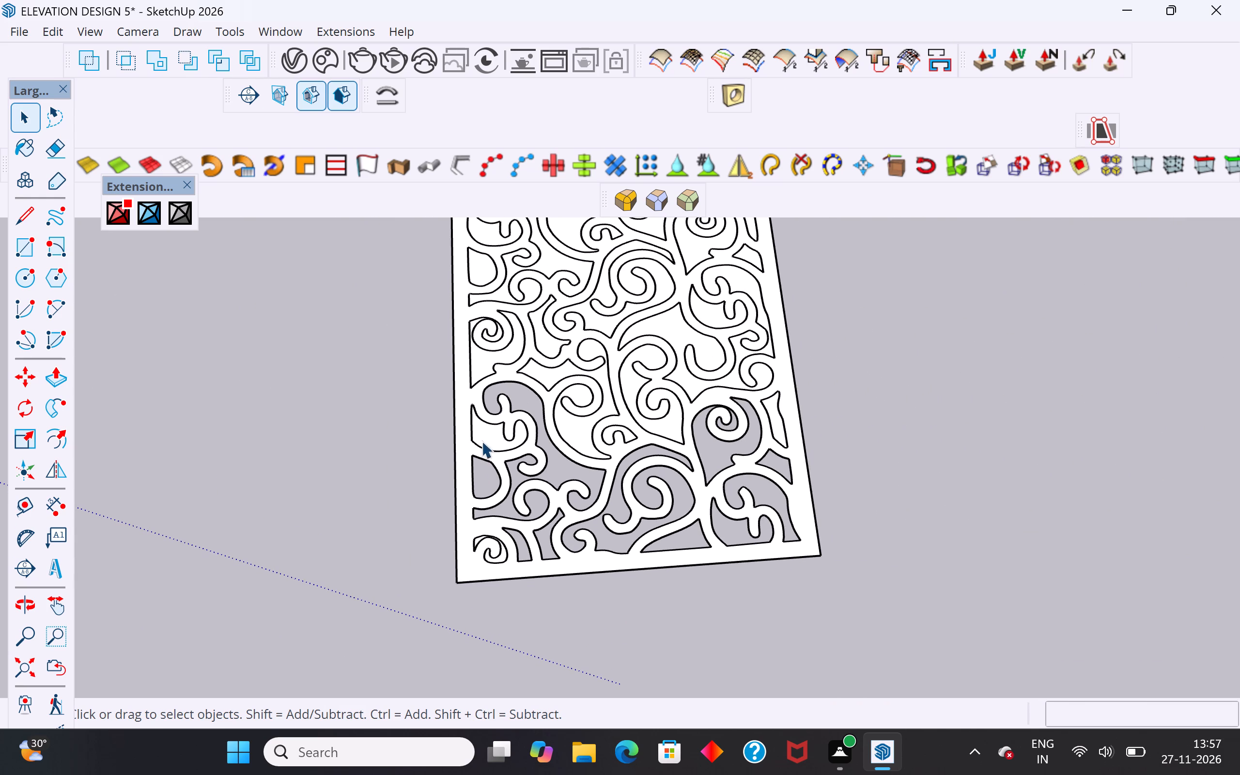
click(481, 437)
key(Delete)
click(569, 424)
key(Delete)
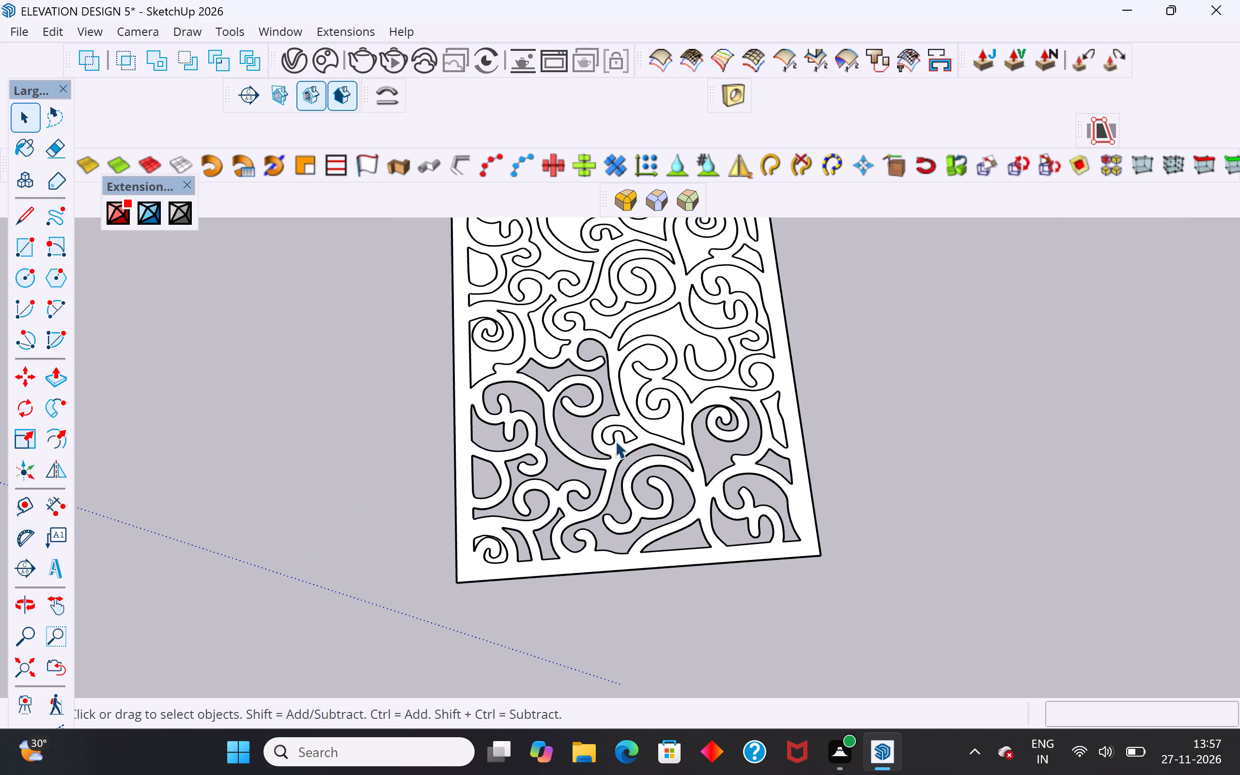
Delete the small hook cutout in the panel's lower centre, the heart-shaped scroll beside it and the large scroll cutout above.
scroll(623, 433, up, 1)
scroll(623, 433, down, 1)
scroll(623, 433, up, 14)
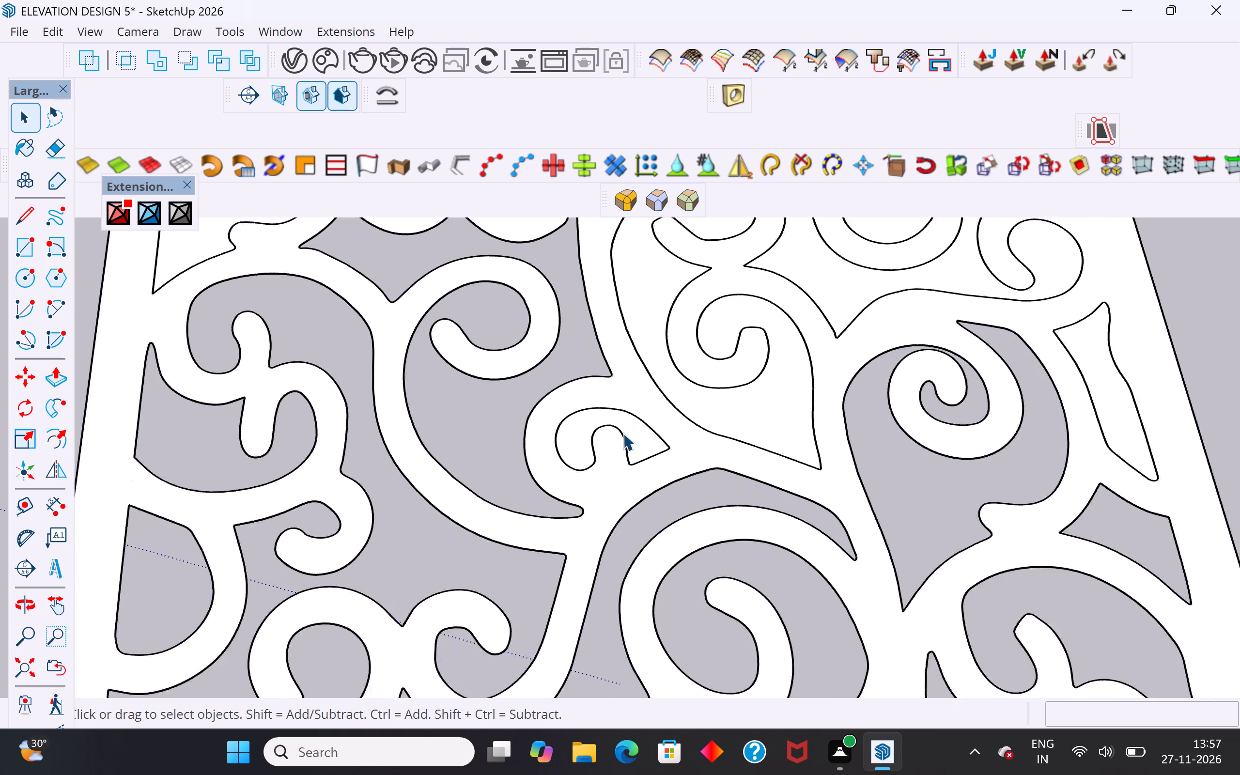
scroll(623, 433, up, 2)
click(559, 430)
key(Delete)
scroll(671, 577, down, 13)
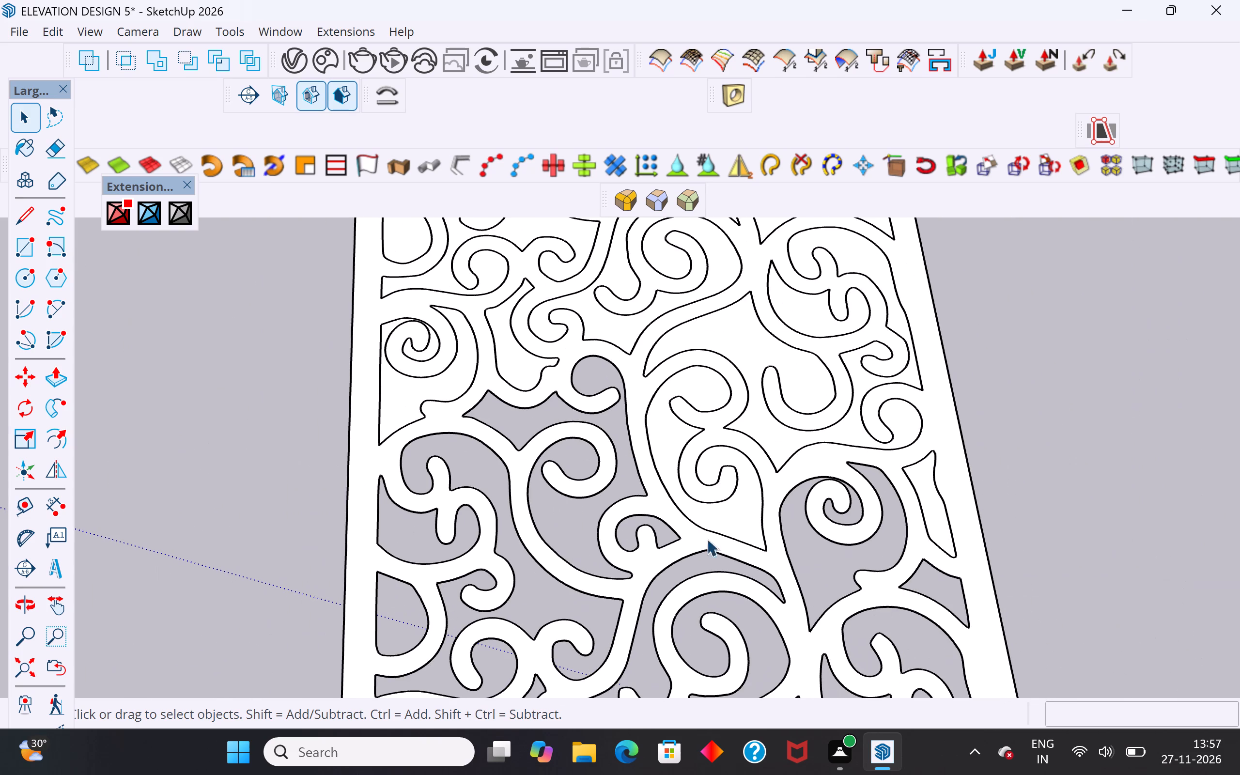
click(721, 490)
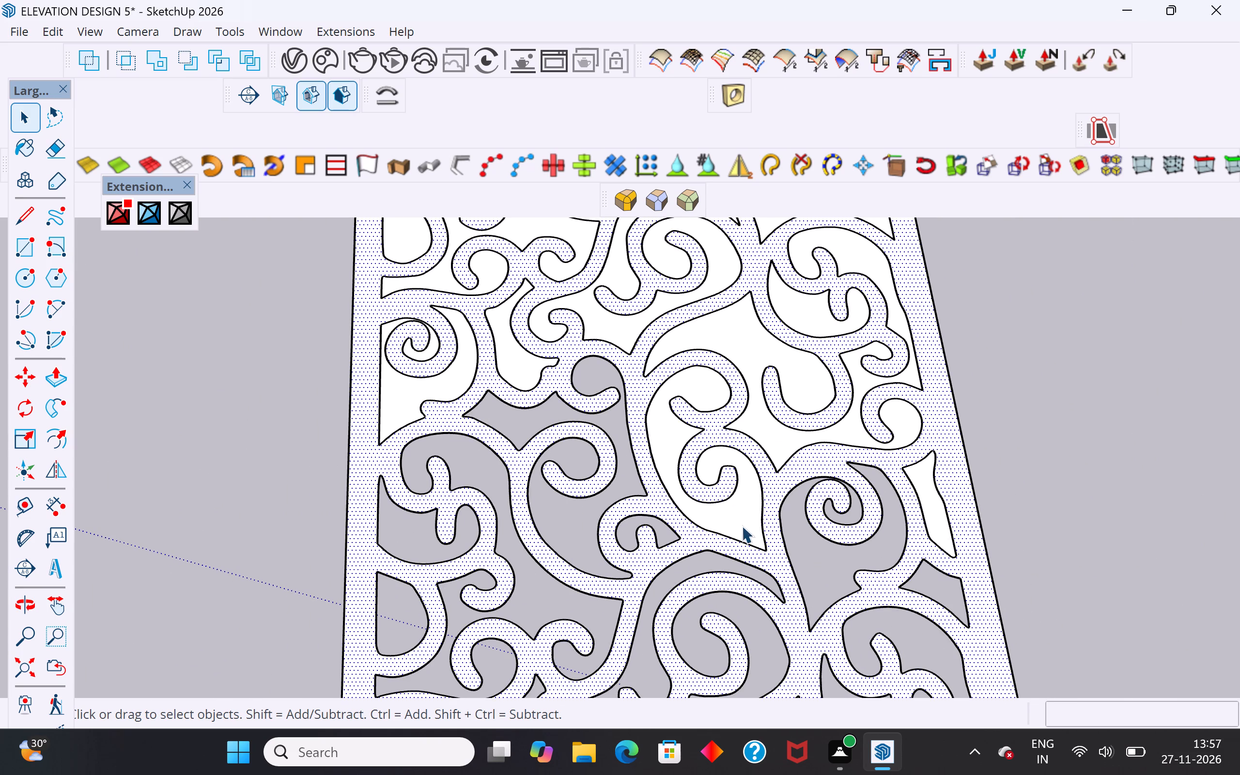
click(1054, 439)
click(734, 515)
key(Delete)
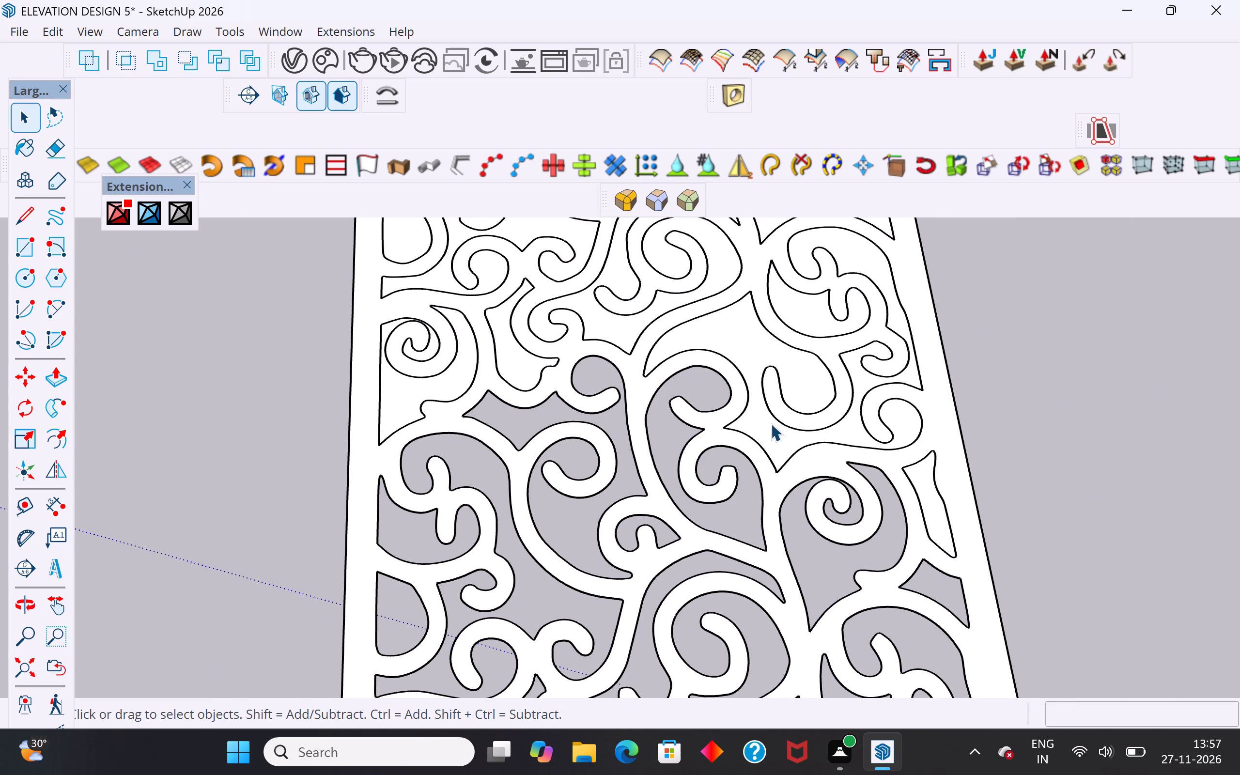
click(768, 432)
key(Delete)
Delete the next three cutout faces upward: the spiral on the left edge, the curved one beside it and the central large scroll.
scroll(708, 681, down, 6)
scroll(679, 393, up, 4)
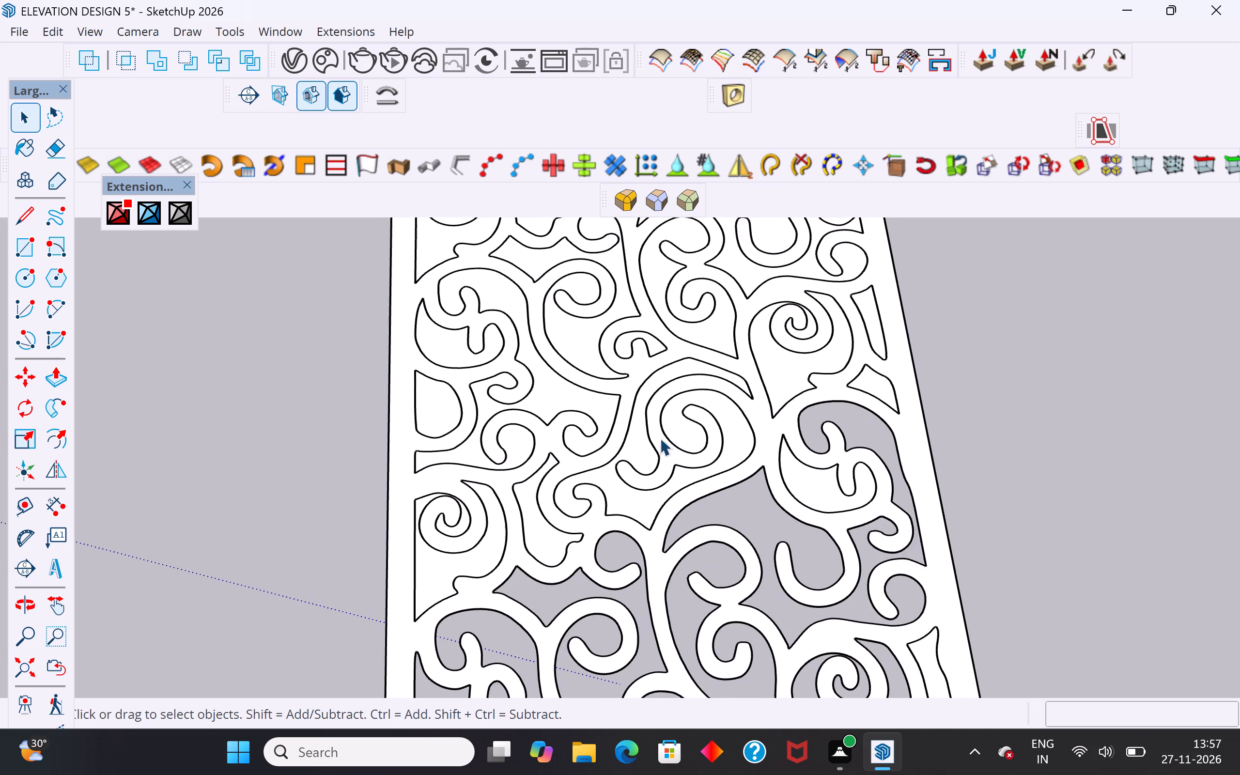
scroll(431, 633, up, 3)
click(441, 549)
key(Delete)
click(566, 498)
key(Delete)
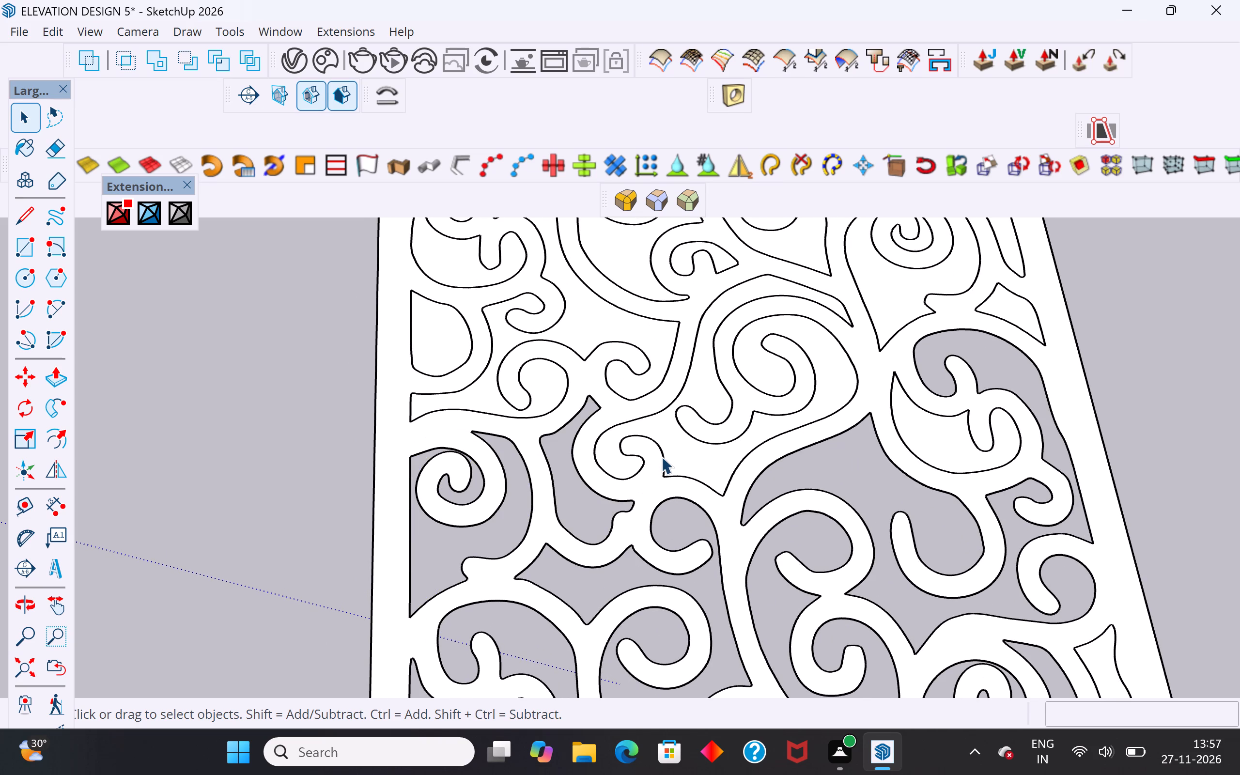
click(674, 451)
key(Delete)
Delete the six cutout faces across the panel's middle: right spiral, central heart scroll, two left-centre scrolls, D shape and left leaf.
scroll(778, 583, down, 4)
scroll(881, 401, up, 1)
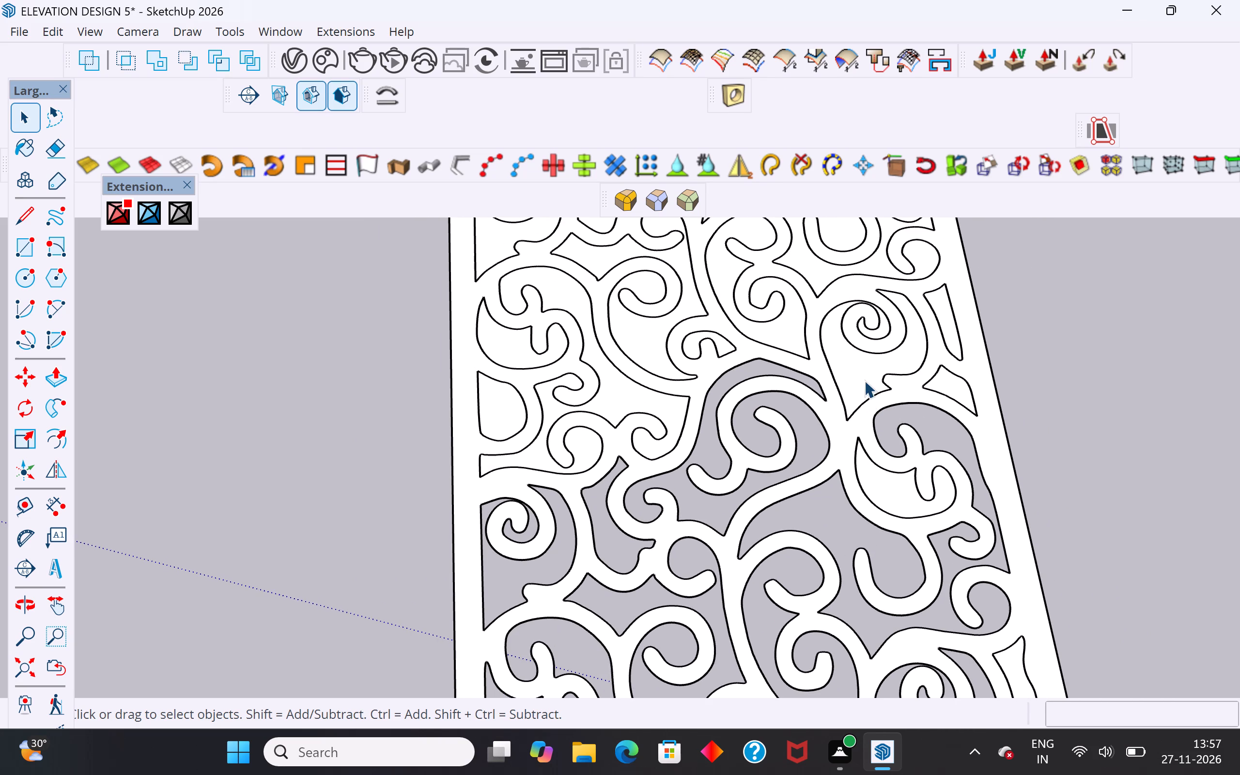
click(864, 380)
key(Delete)
click(774, 332)
key(Delete)
click(636, 333)
key(Delete)
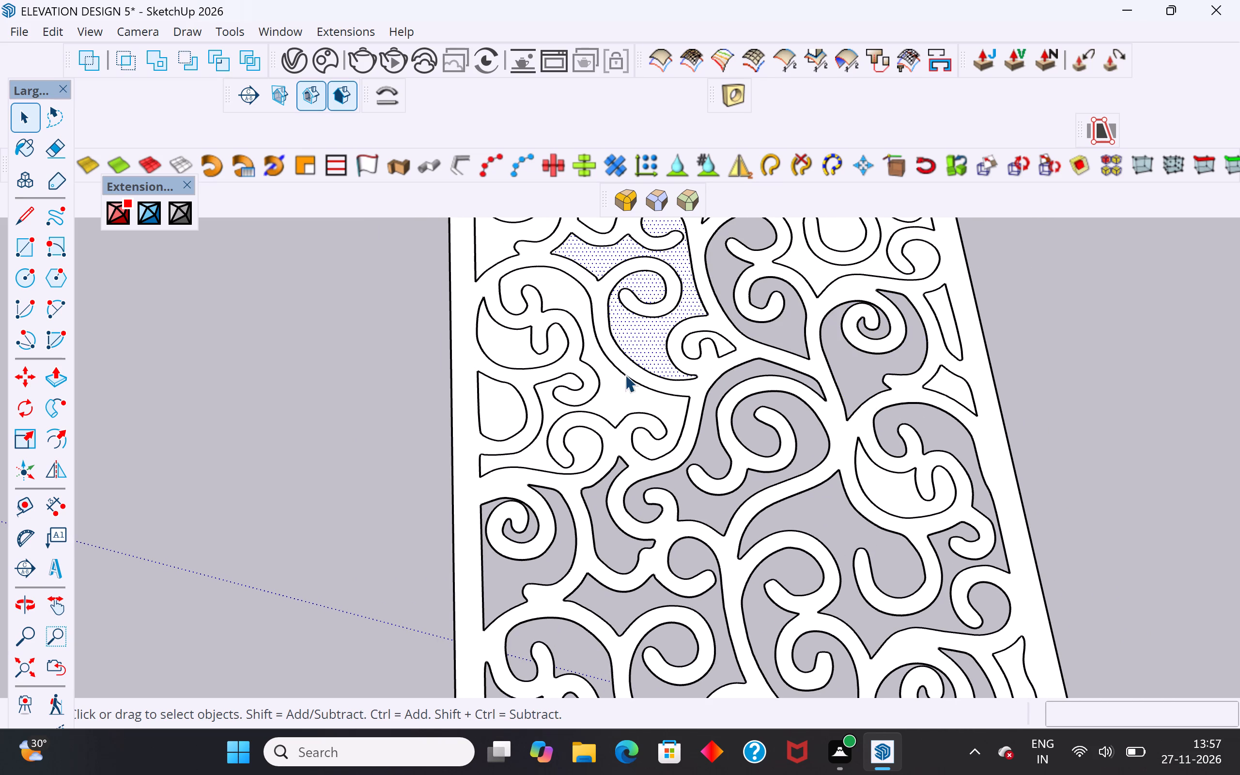
click(622, 386)
key(Delete)
click(512, 408)
key(Delete)
click(512, 348)
key(Delete)
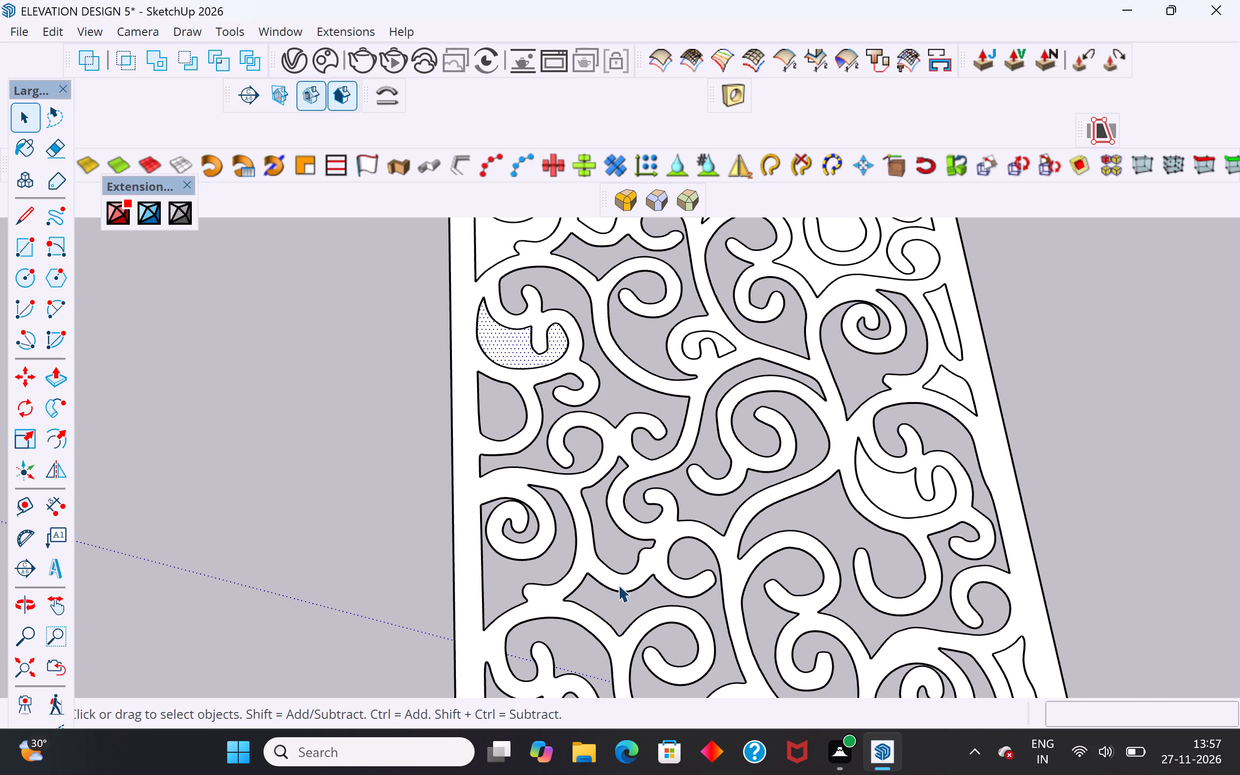
Delete the small triangular and narrow cutout faces along the panel's right edge, and the large scroll cutout above them.
scroll(618, 585, down, 5)
scroll(822, 334, up, 5)
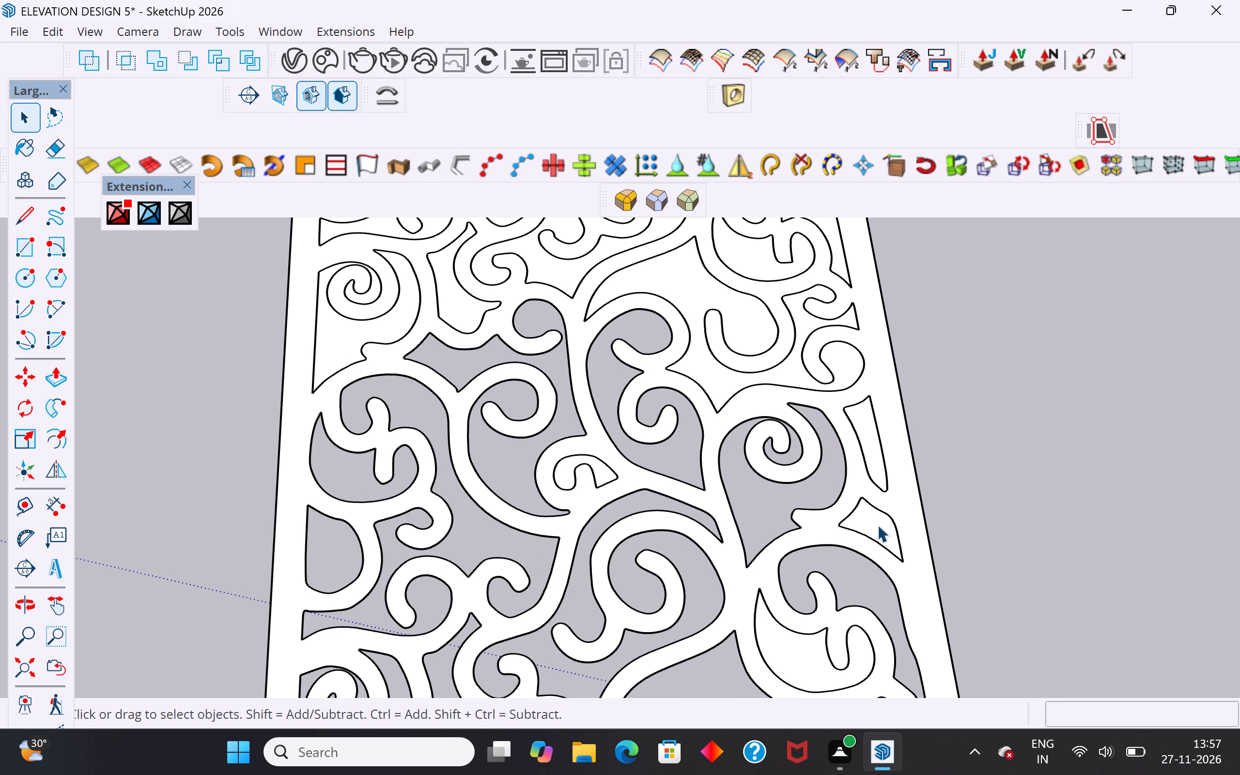
click(877, 525)
key(Delete)
click(866, 456)
click(870, 439)
key(Delete)
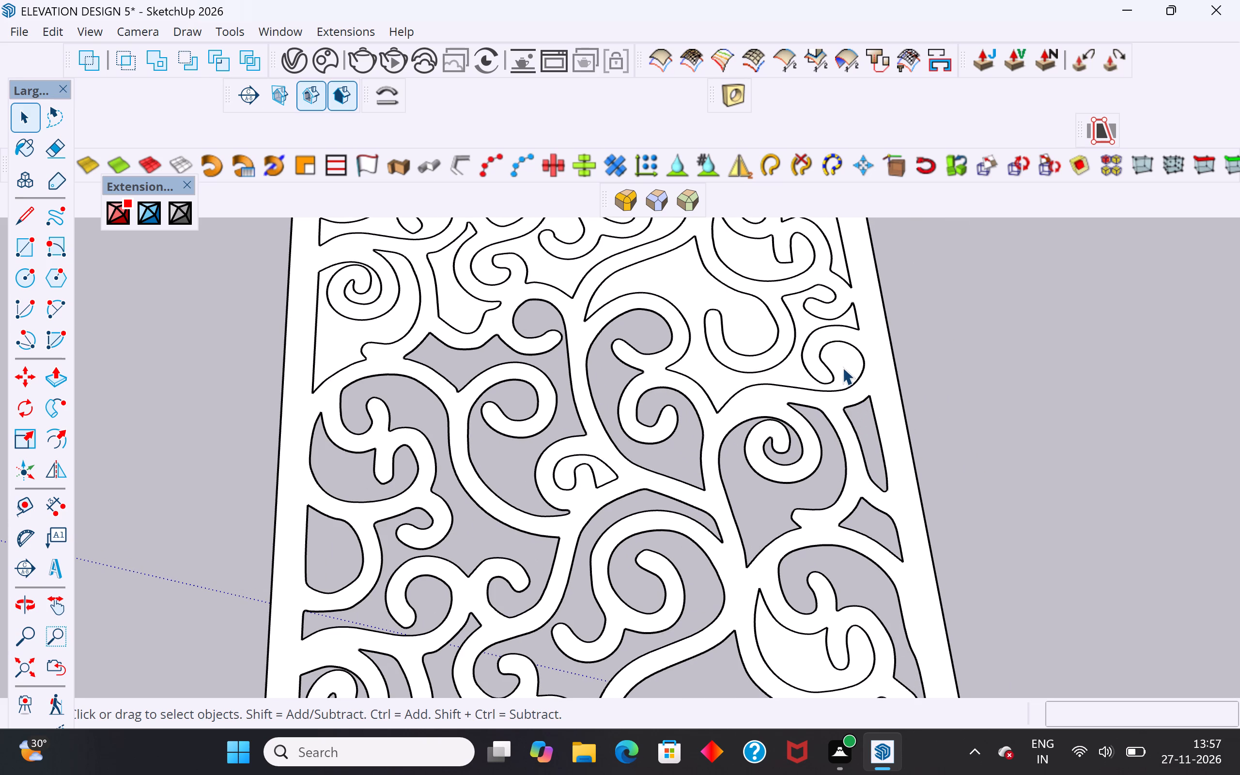
click(842, 369)
key(Delete)
scroll(780, 598, down, 17)
scroll(774, 634, down, 4)
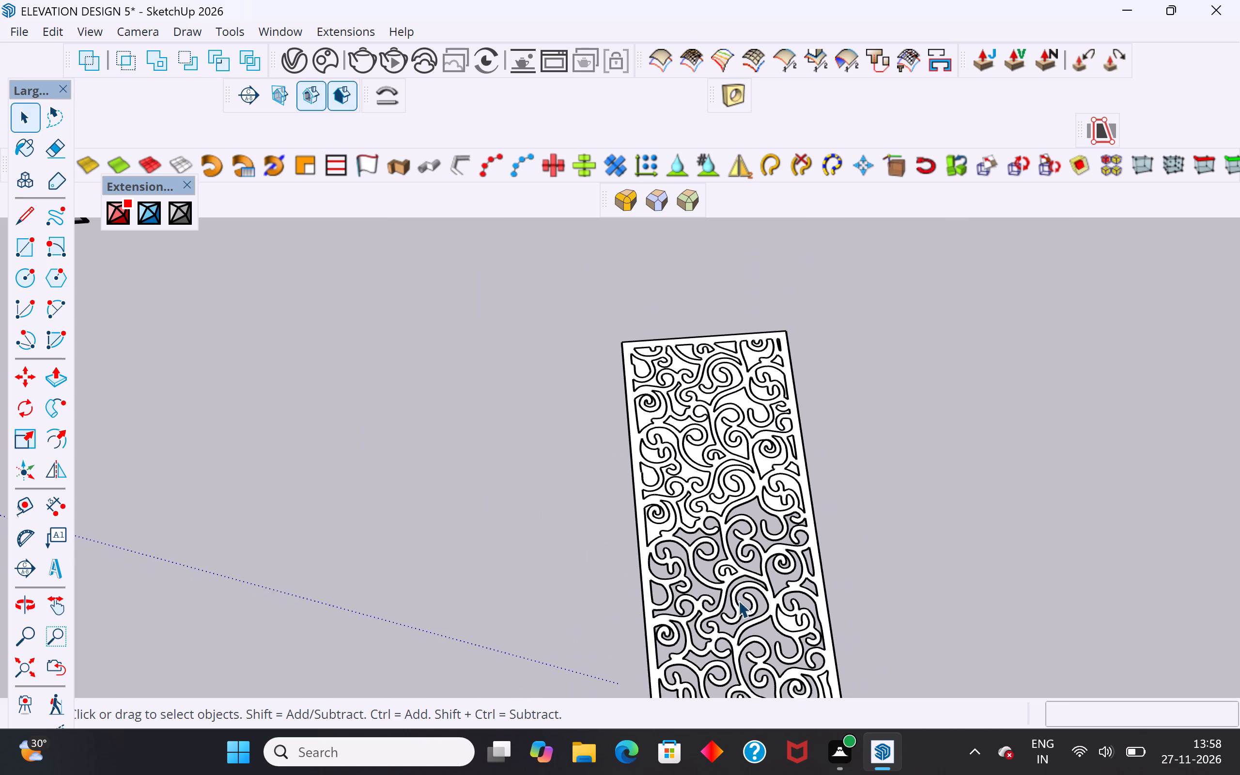
Delete three cutout faces in the panel's upper half: the left-edge spiral, the curved one beside it and the central large scroll.
middle_drag(736, 600, 701, 619)
scroll(620, 487, up, 13)
click(660, 566)
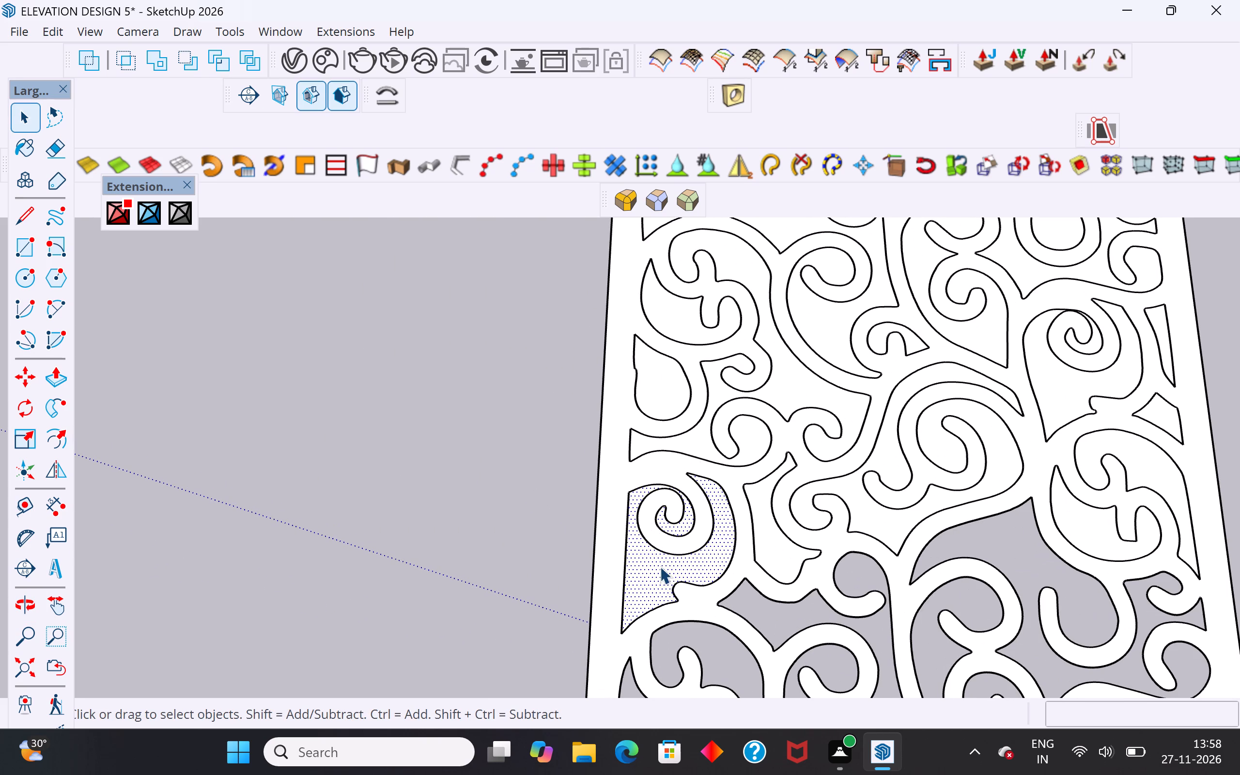
key(Delete)
click(783, 552)
key(Delete)
click(872, 508)
key(Delete)
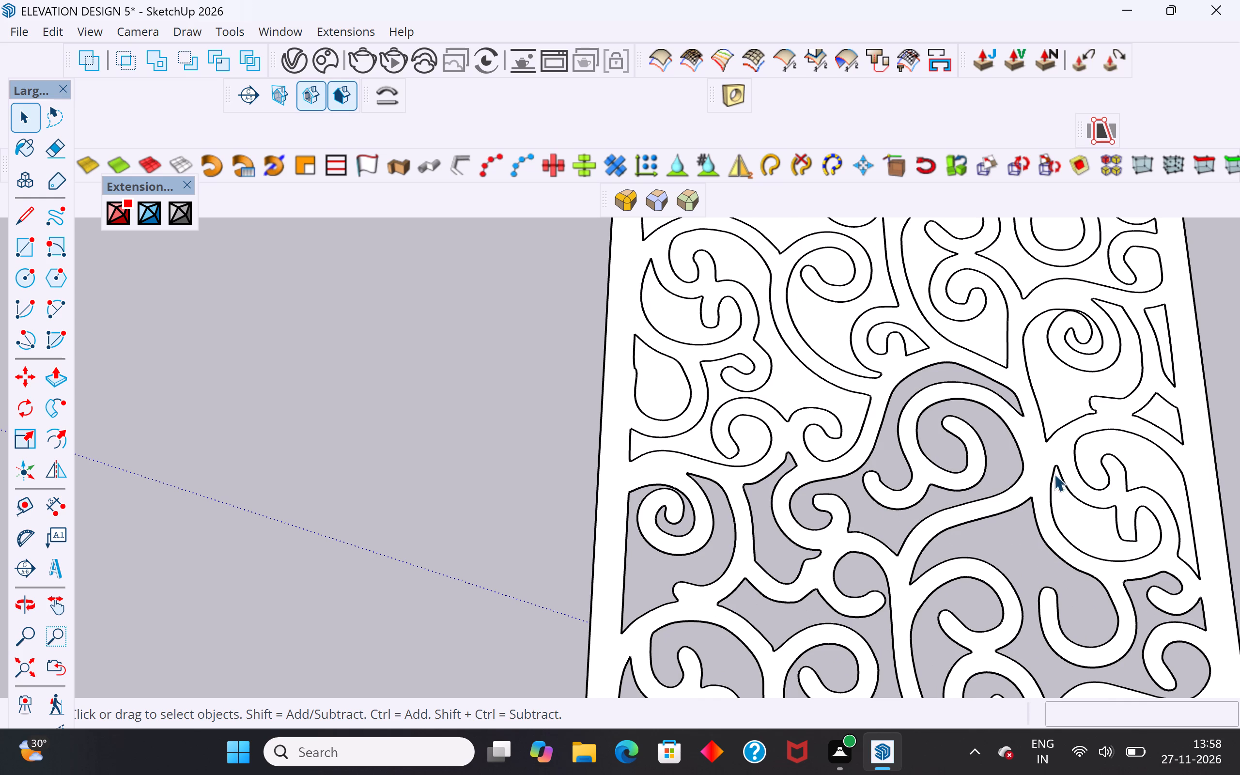
Delete five cutout faces by the panel's right edge: the leaf, the scroll beside it, the spiral, the small triangle and the narrow sliver.
click(1063, 495)
key(Delete)
click(1124, 447)
key(Delete)
click(1079, 383)
key(Delete)
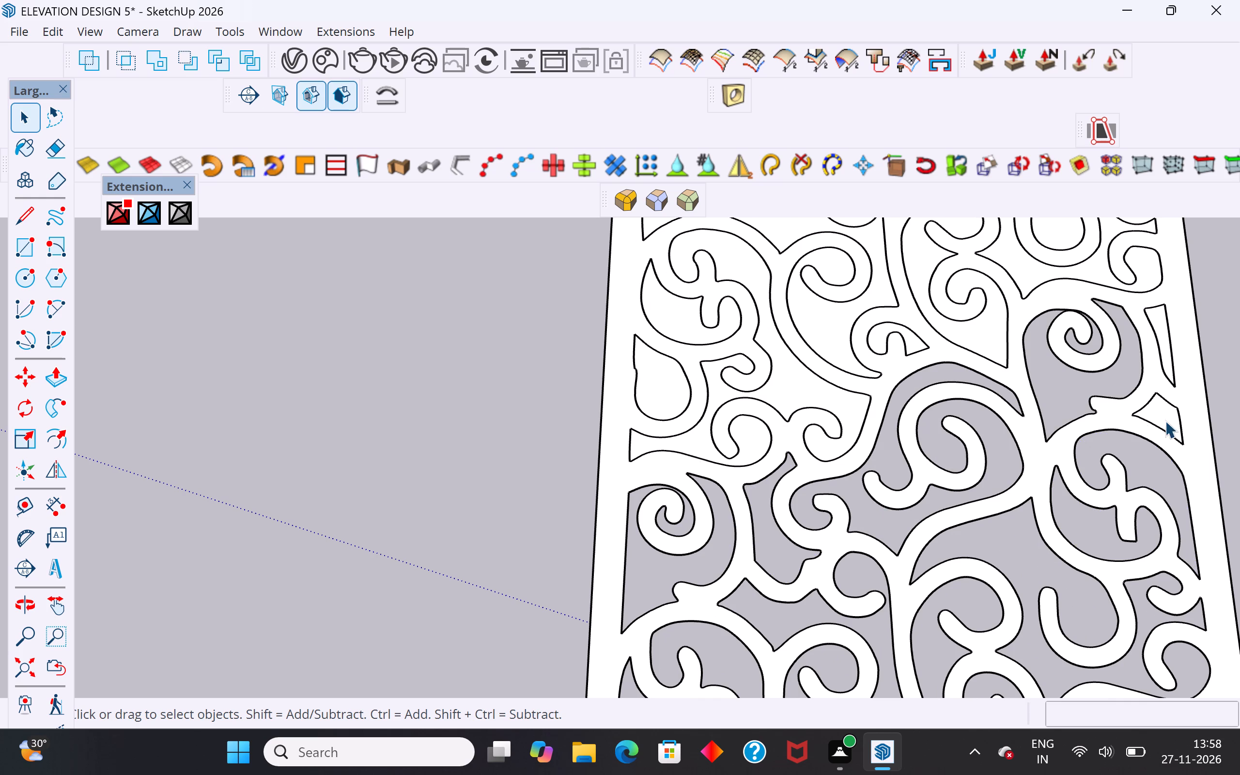
click(1165, 417)
key(Delete)
click(1160, 330)
key(Delete)
Delete three cutout faces on the panel's left side: the large branching scroll, the D shape and the leaf above it.
scroll(958, 575, down, 5)
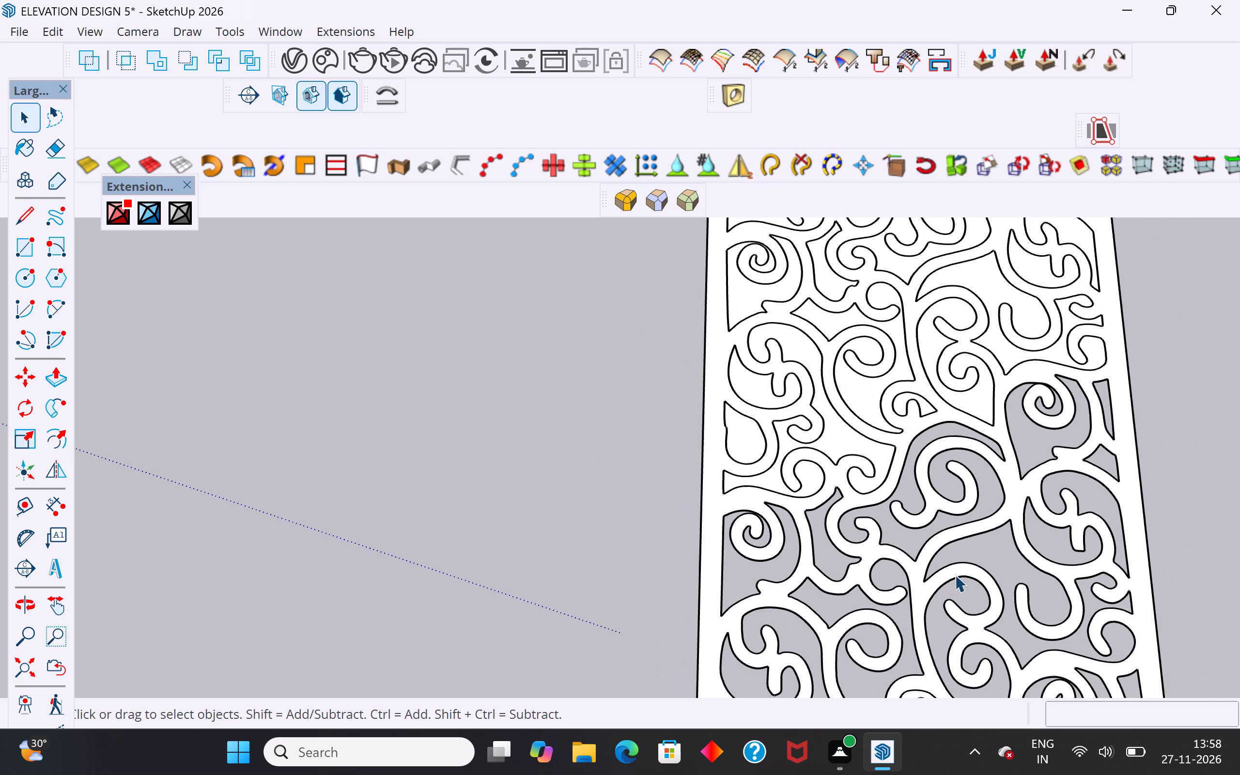
middle_drag(958, 574, 983, 583)
scroll(690, 454, up, 6)
scroll(776, 466, down, 1)
scroll(777, 466, up, 3)
click(868, 483)
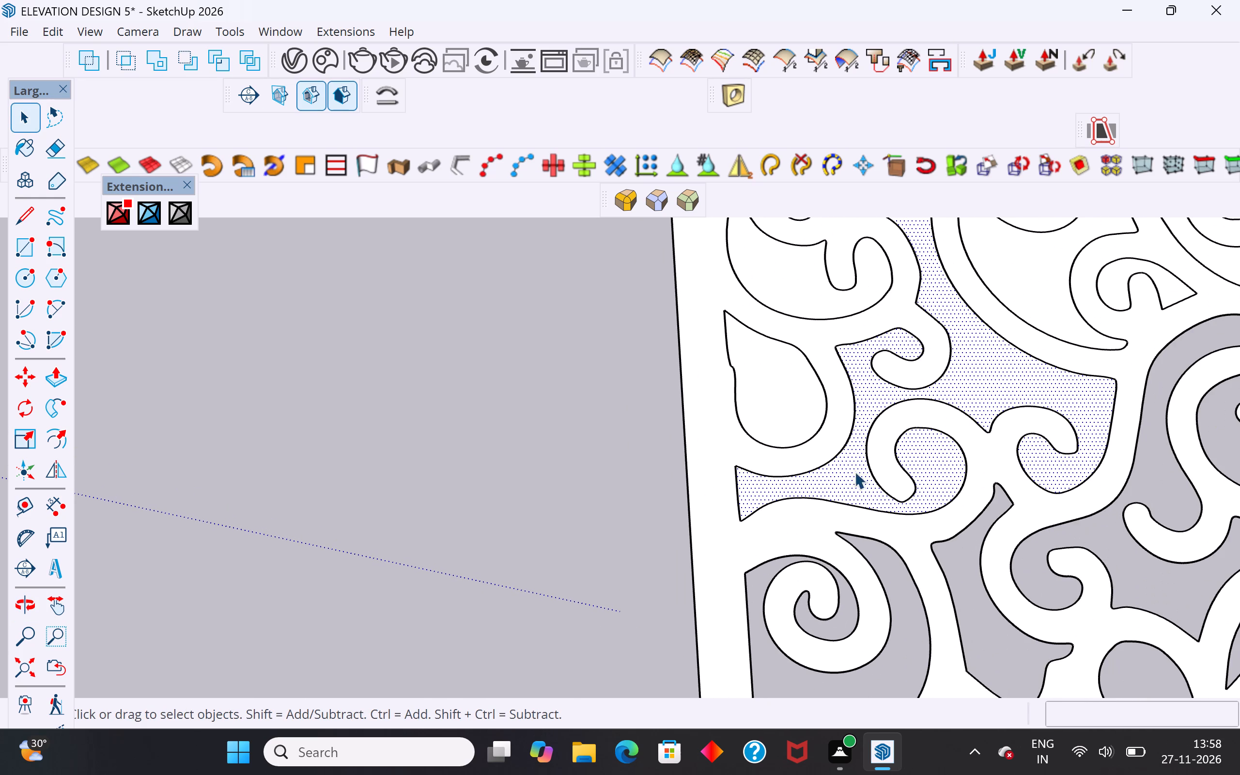
key(Delete)
click(801, 404)
key(Delete)
scroll(753, 589, down, 11)
scroll(772, 355, up, 6)
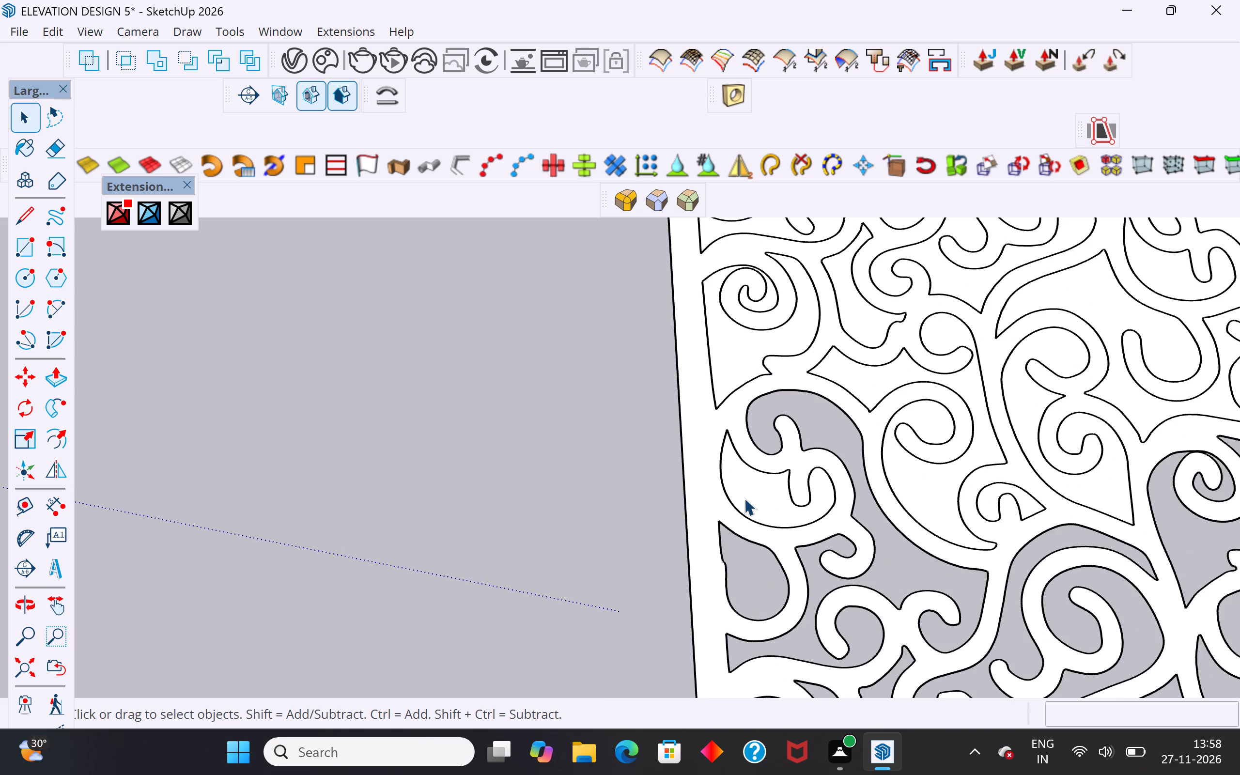
scroll(744, 498, up, 3)
click(749, 494)
key(Delete)
scroll(547, 624, down, 10)
Delete five cutout faces across the upper panel: left-centre scroll, small hook, central heart scroll, large right scroll and right leaf.
scroll(780, 618, up, 2)
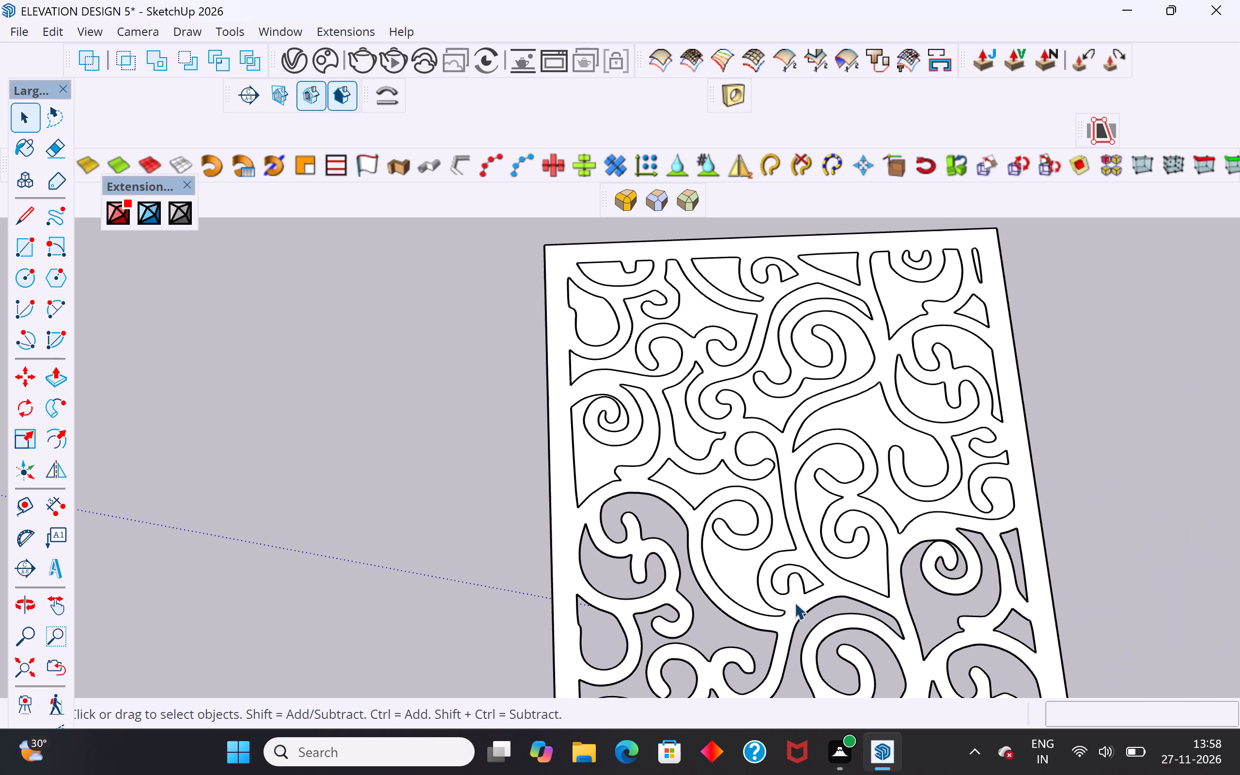
scroll(794, 602, up, 2)
click(729, 556)
key(Delete)
click(814, 573)
key(Delete)
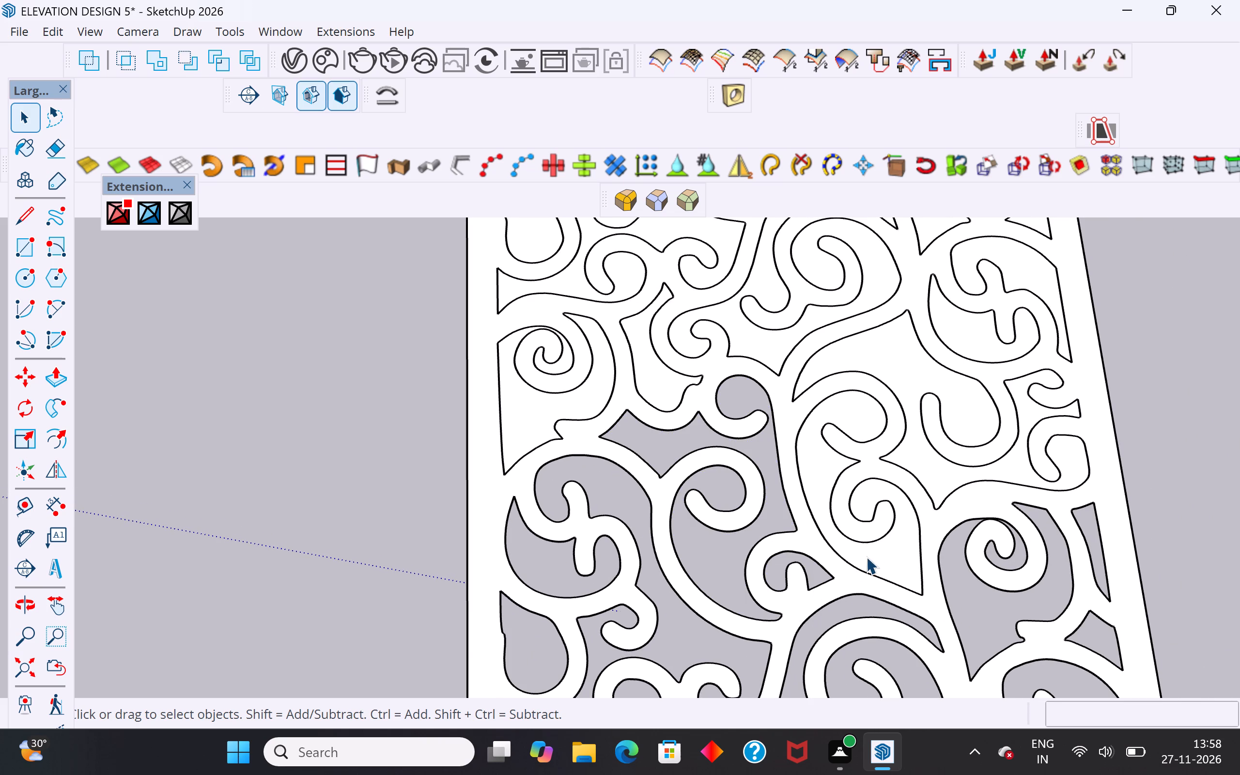
click(866, 557)
key(Delete)
click(936, 478)
key(Delete)
click(977, 342)
key(Delete)
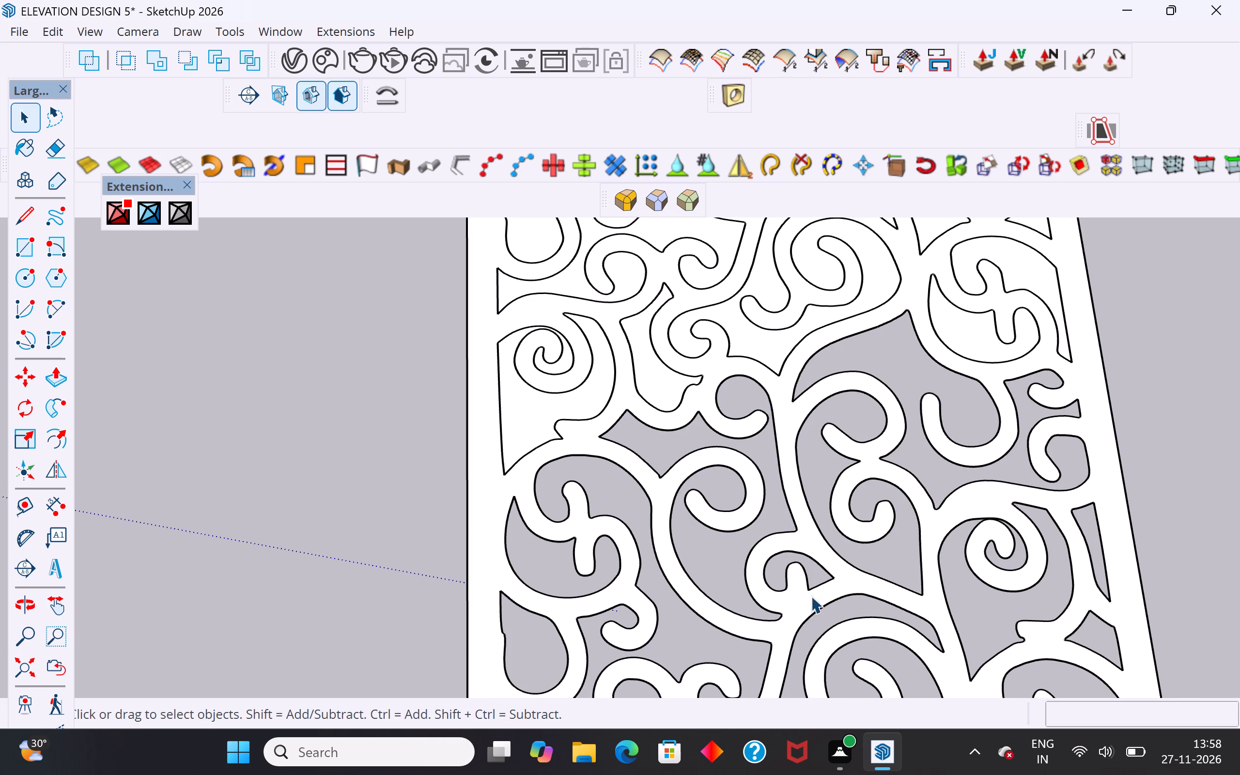
Delete three cutout faces near the panel's top: the right-edge branching scroll, the top-right curved cutout and the central large scroll.
scroll(753, 697, down, 8)
middle_drag(874, 561, 866, 569)
scroll(897, 493, up, 2)
scroll(906, 435, up, 4)
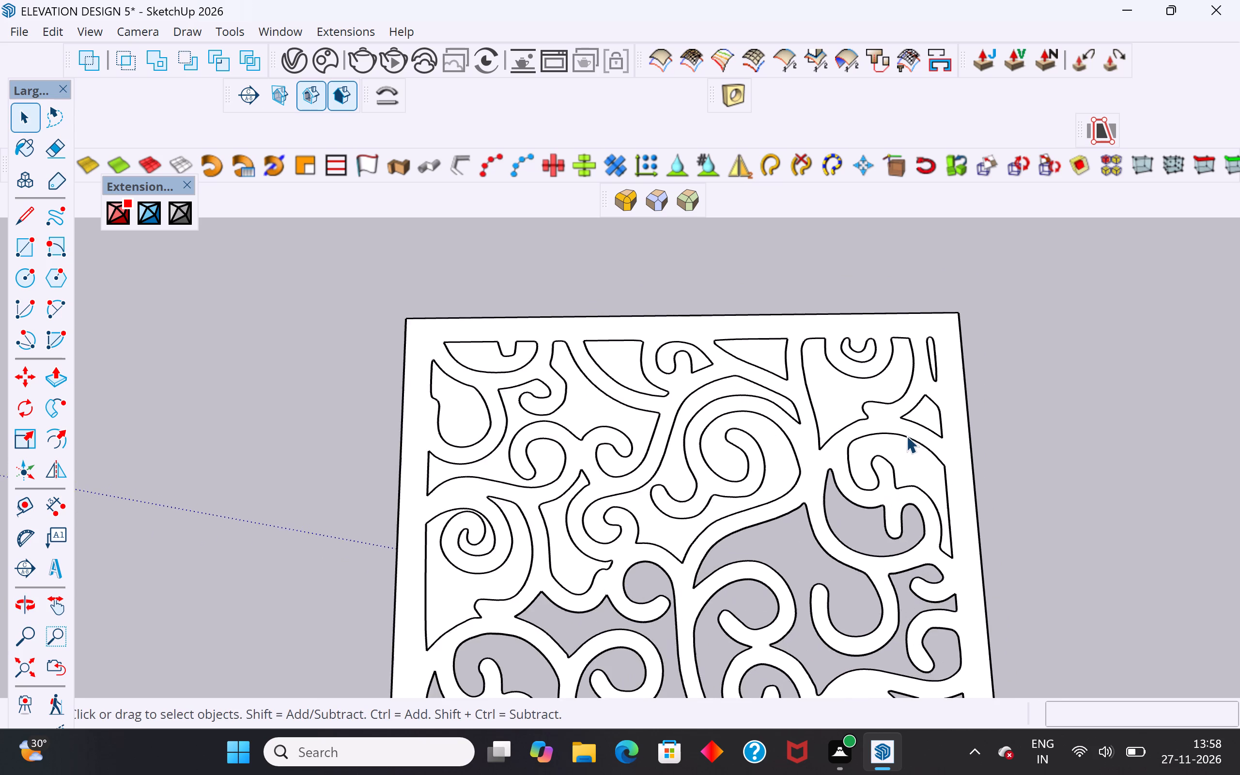
scroll(906, 435, up, 8)
click(910, 457)
key(Delete)
click(782, 362)
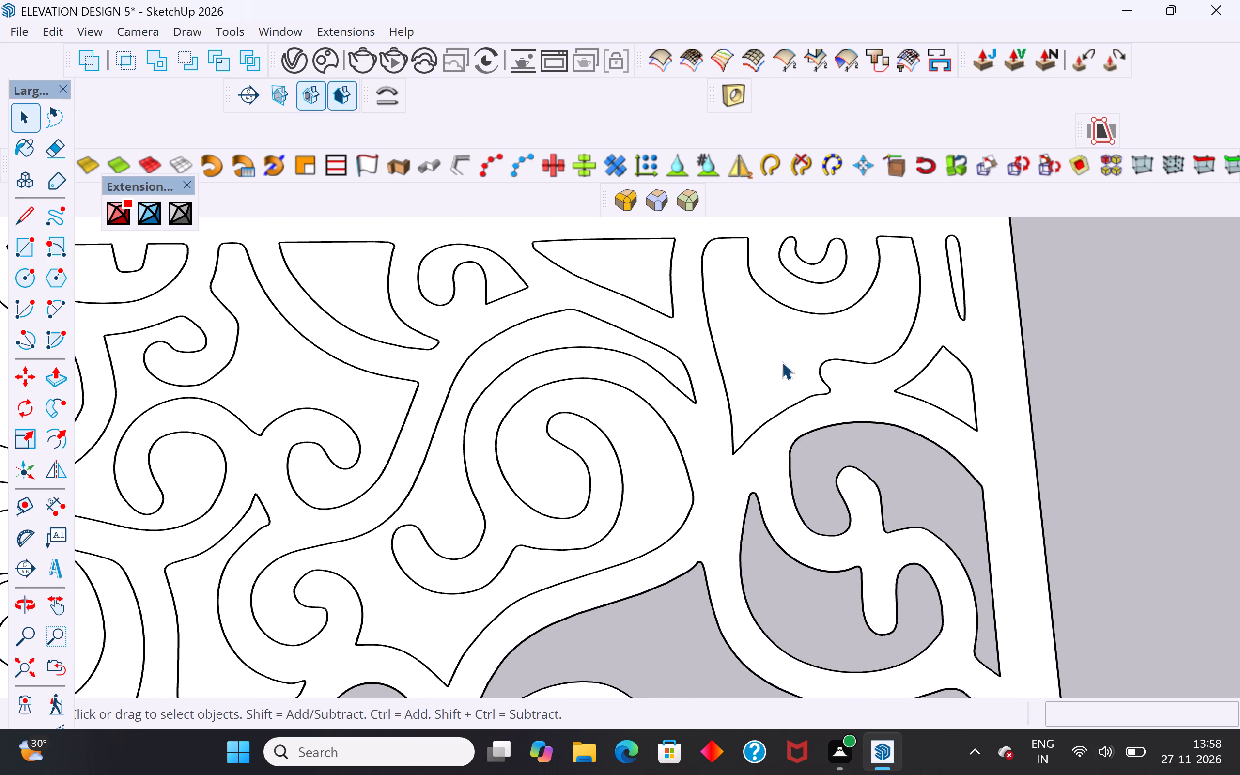
key(Delete)
scroll(884, 491, down, 6)
click(745, 489)
key(Delete)
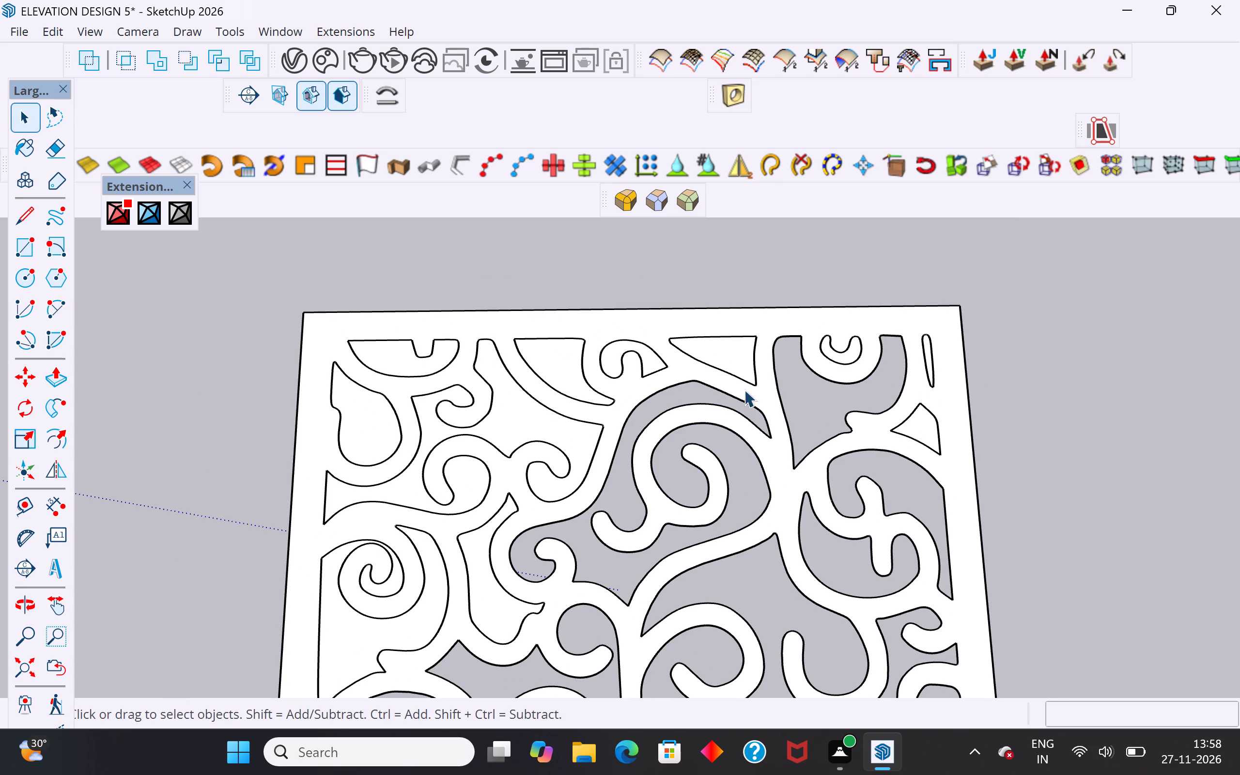
Delete the triangular, hook and curved-triangle cutout faces along the panel's top edge, and the branching scroll below them.
click(733, 354)
key(Delete)
click(614, 357)
key(Delete)
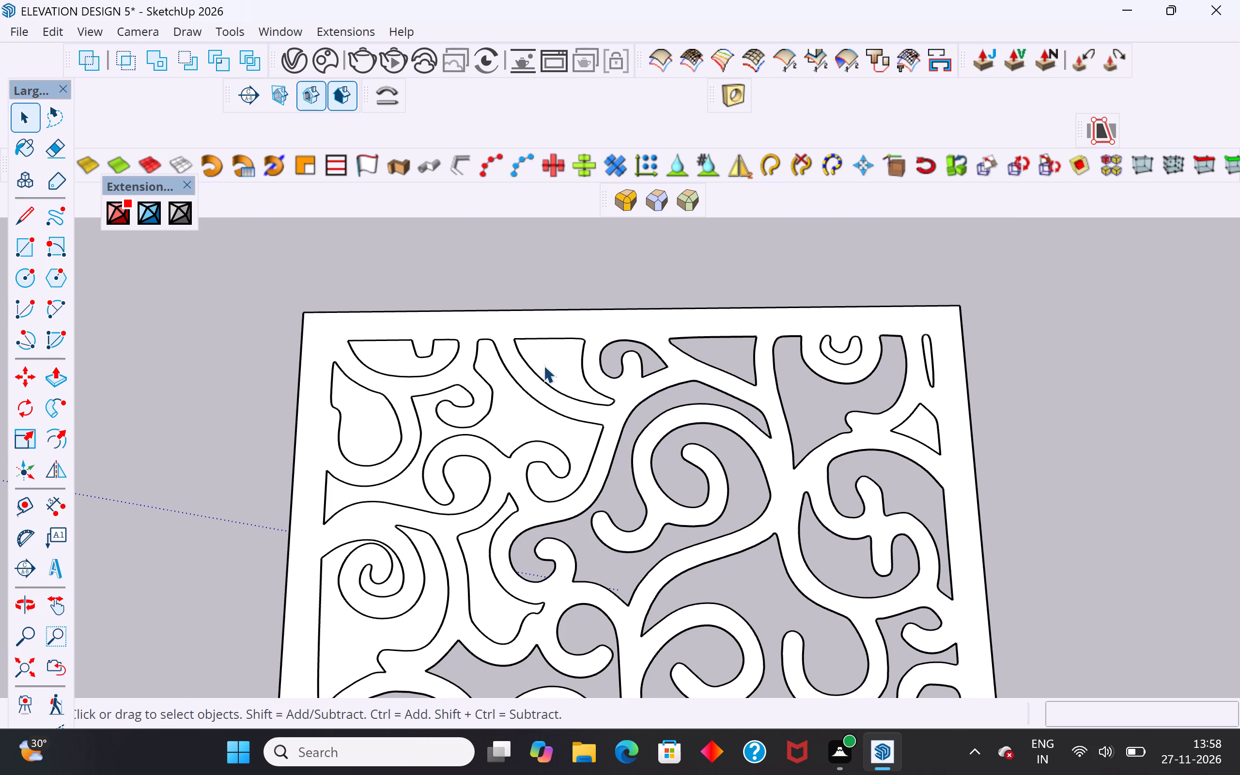
click(545, 363)
key(Delete)
click(521, 400)
key(Delete)
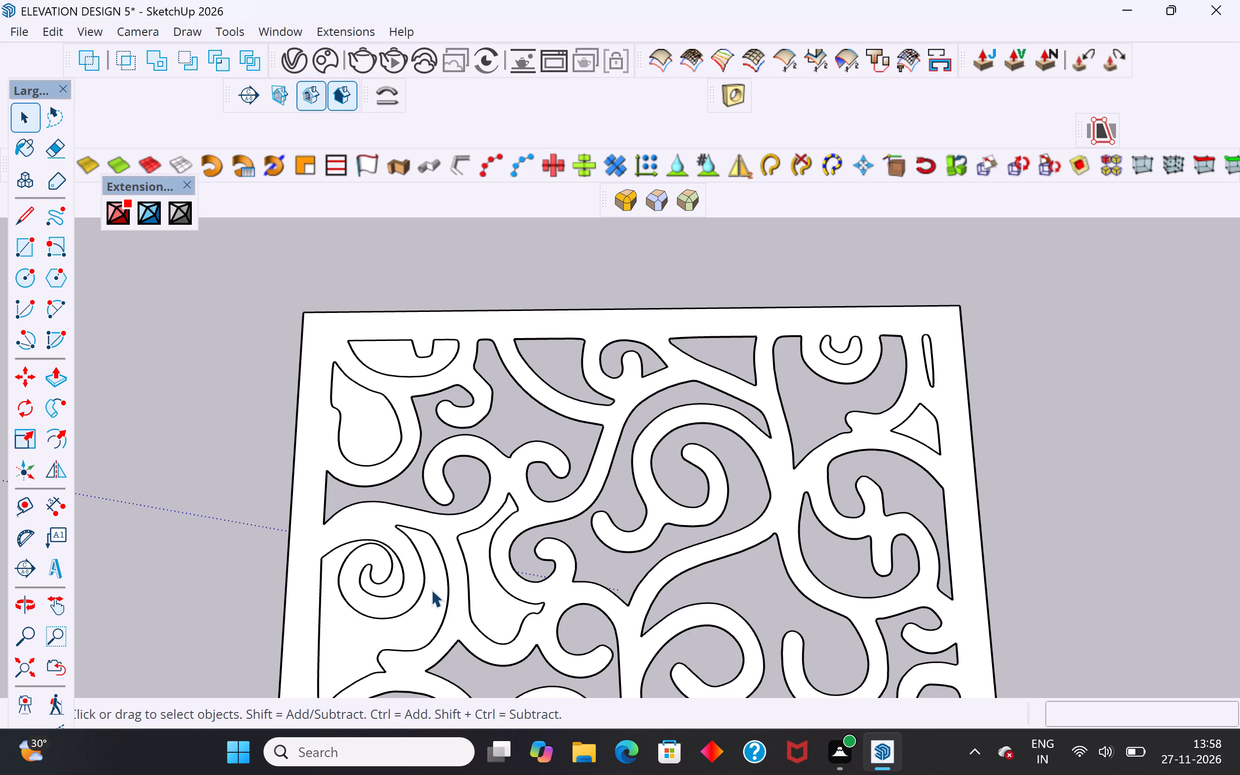
Delete the top-left cutout faces: the left-edge spiral, the curved one beside it, the teardrop and the half-round at the top.
click(431, 589)
key(Delete)
click(480, 577)
key(Delete)
click(379, 426)
key(Delete)
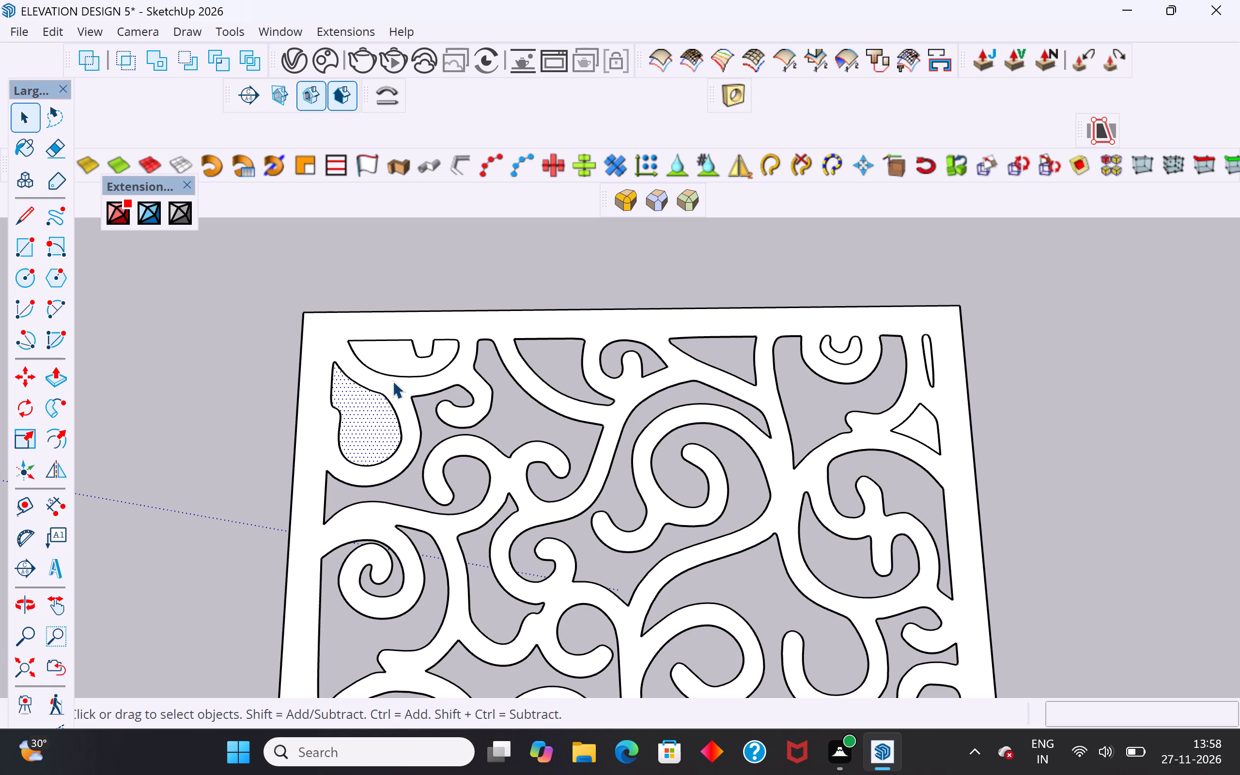
click(398, 357)
key(Delete)
Delete the three small cutout faces at the panel's top-right corner: the triangle, the crescent and the narrow slit.
click(918, 427)
key(Delete)
scroll(918, 369, up, 4)
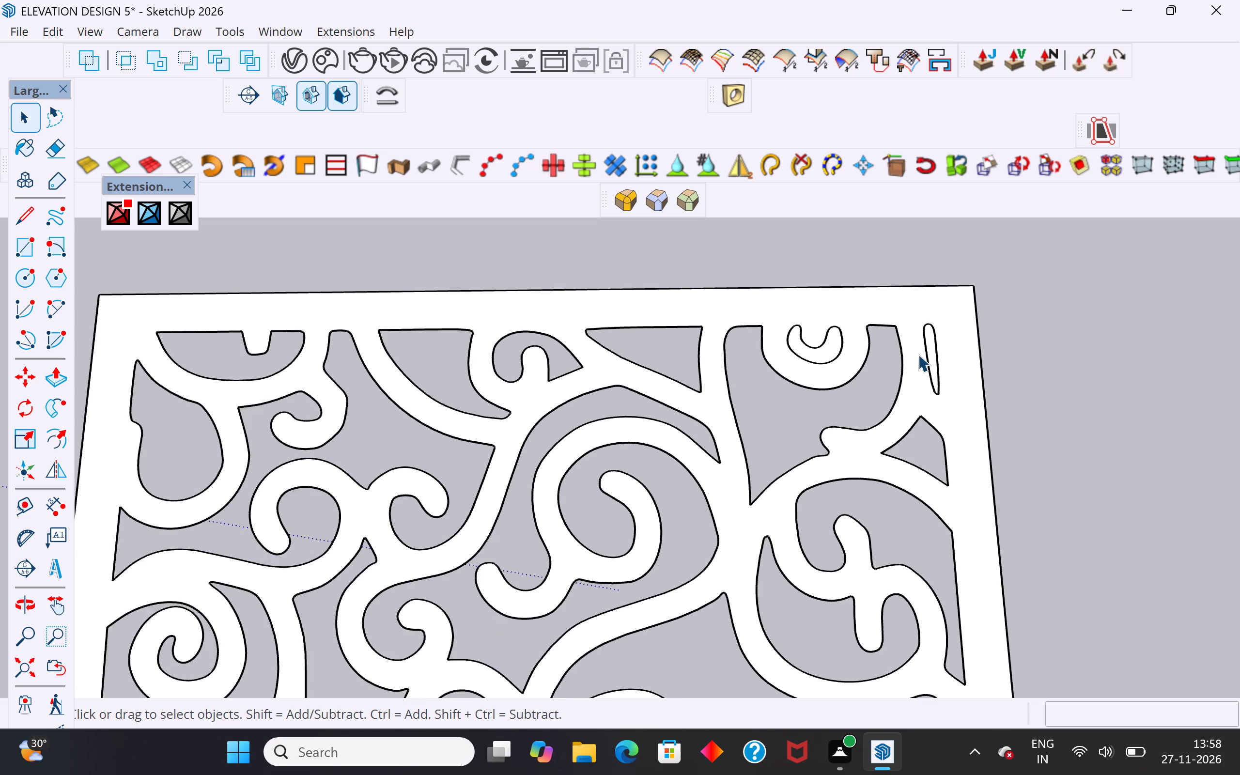
scroll(918, 354, up, 10)
click(708, 322)
key(Delete)
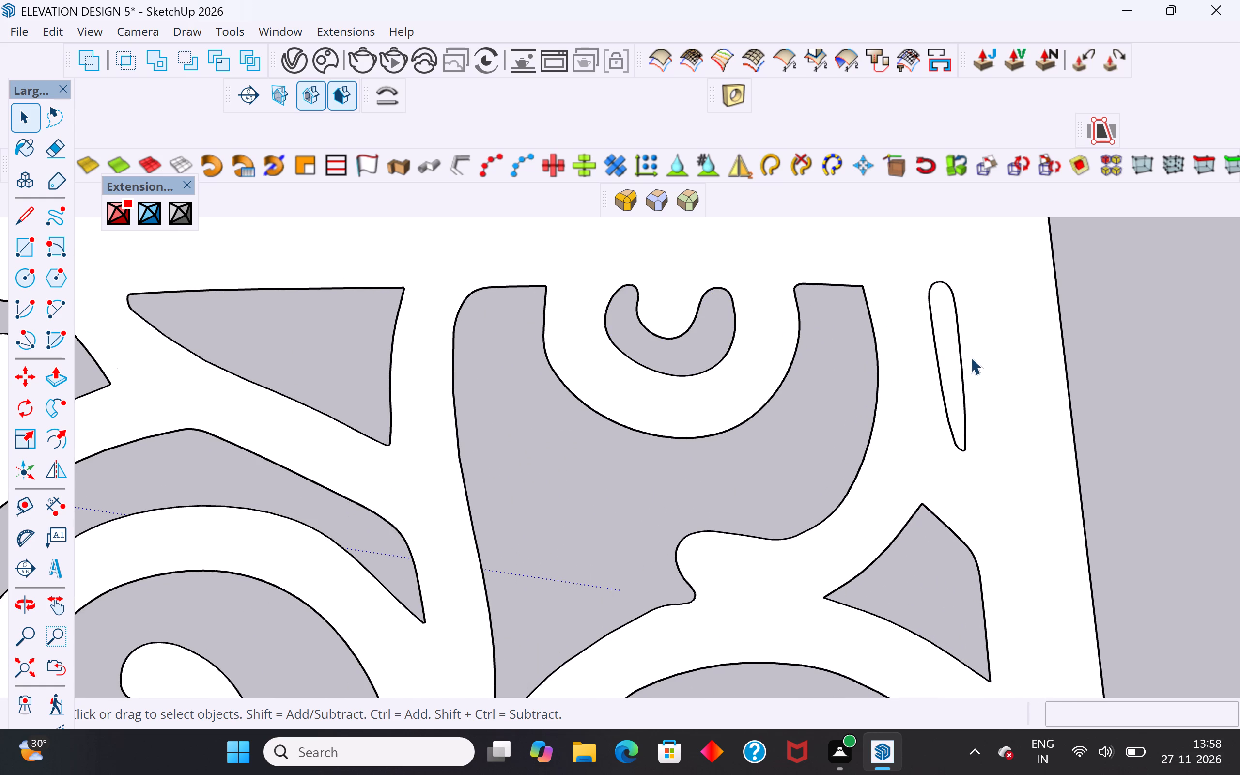
click(950, 331)
key(Delete)
Extrude the perforated jali panel's face 2" with Push/Pull, then clear the selection.
scroll(814, 508, down, 14)
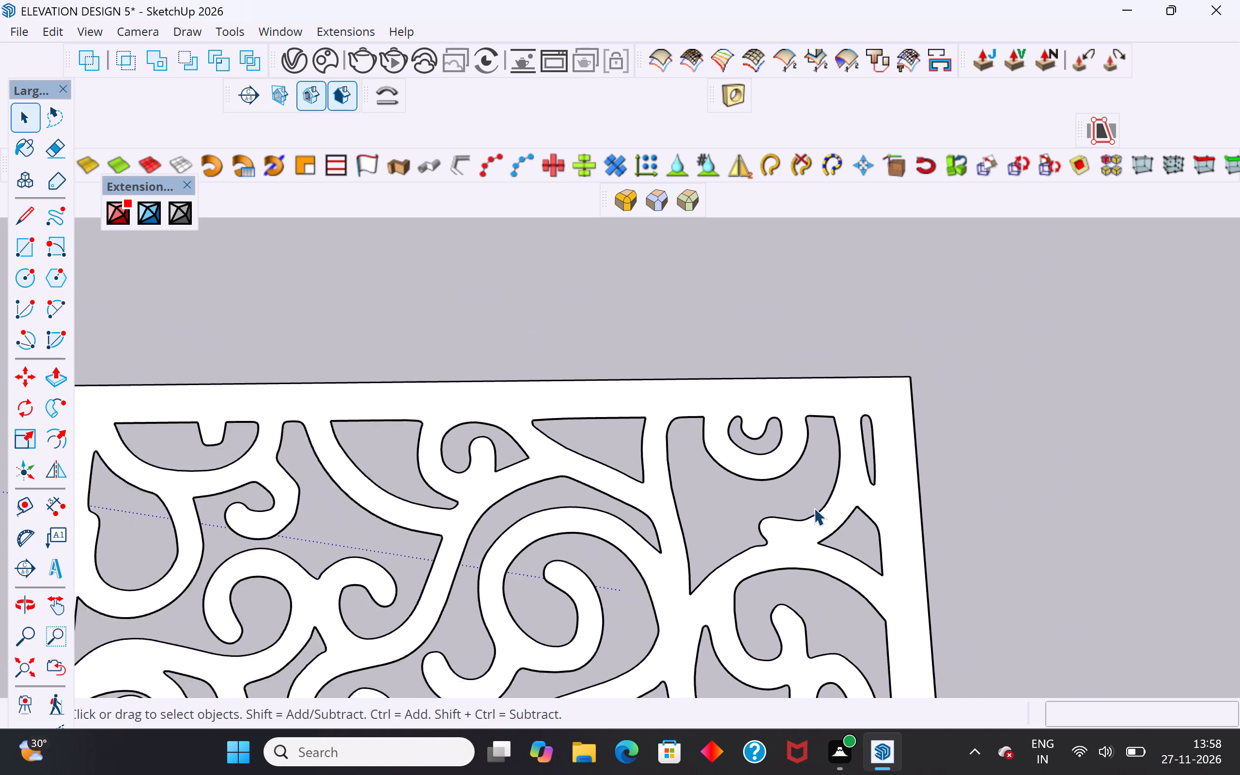
scroll(814, 508, down, 19)
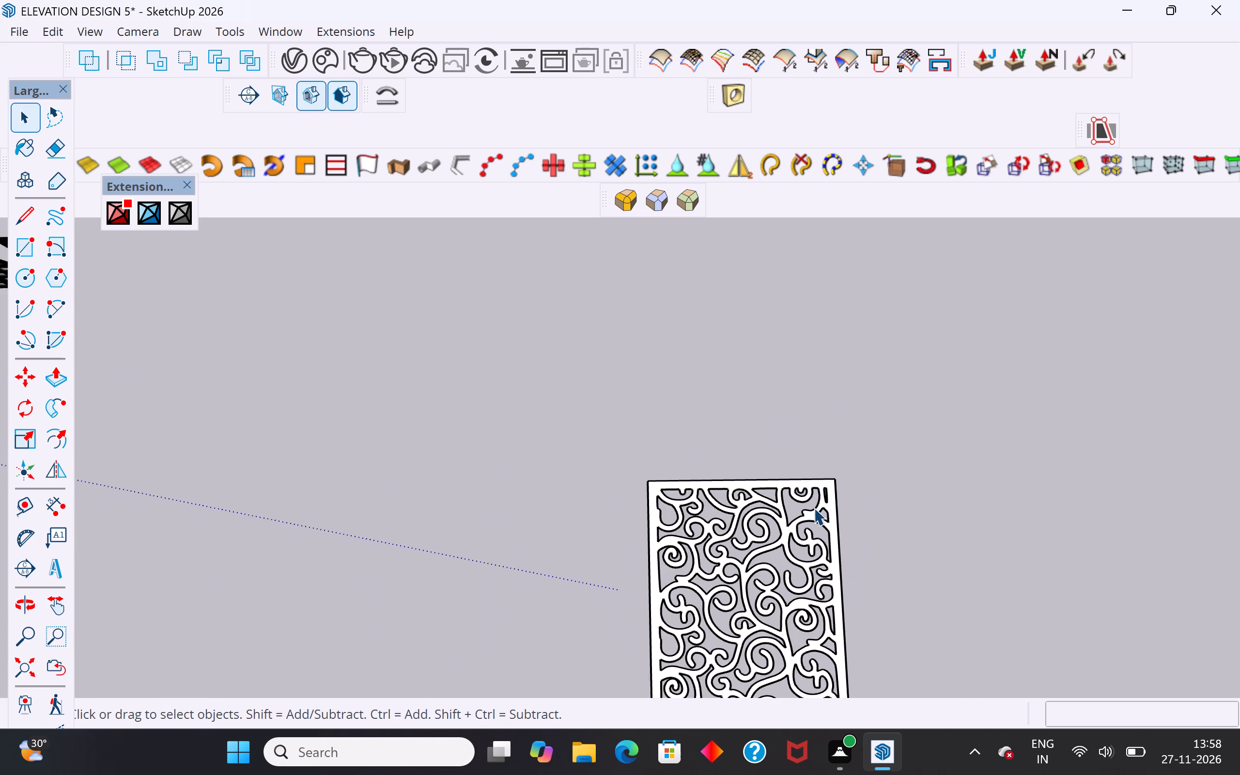
scroll(814, 508, down, 12)
scroll(795, 611, up, 16)
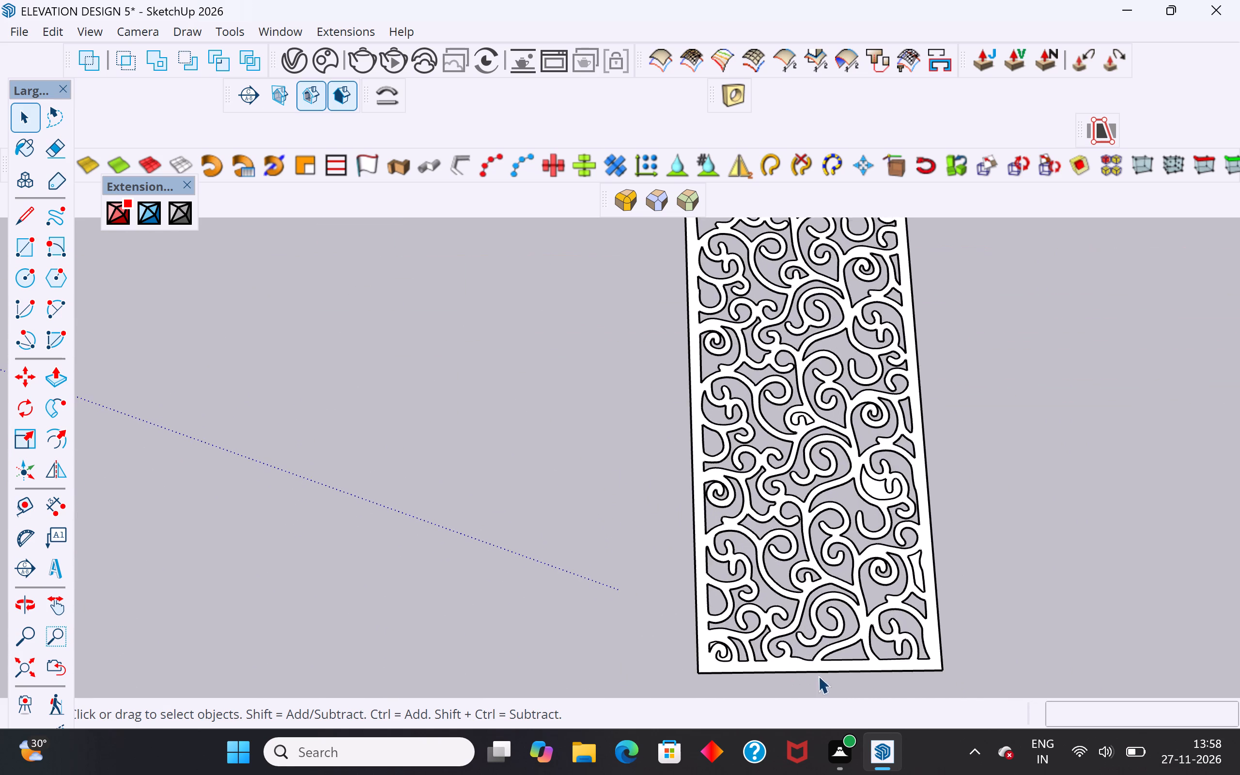
scroll(818, 676, up, 4)
scroll(972, 650, up, 3)
middle_drag(709, 678, 762, 617)
scroll(607, 658, up, 2)
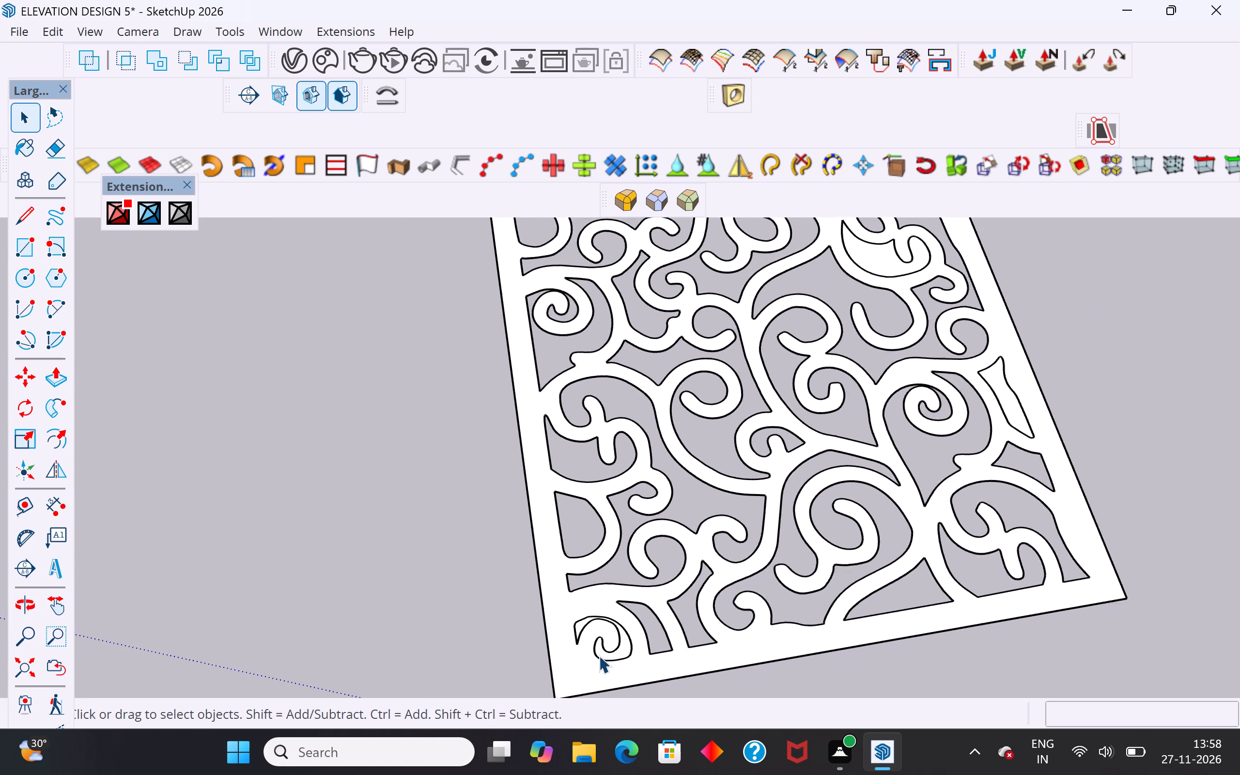
scroll(599, 655, up, 7)
click(626, 652)
scroll(627, 652, down, 2)
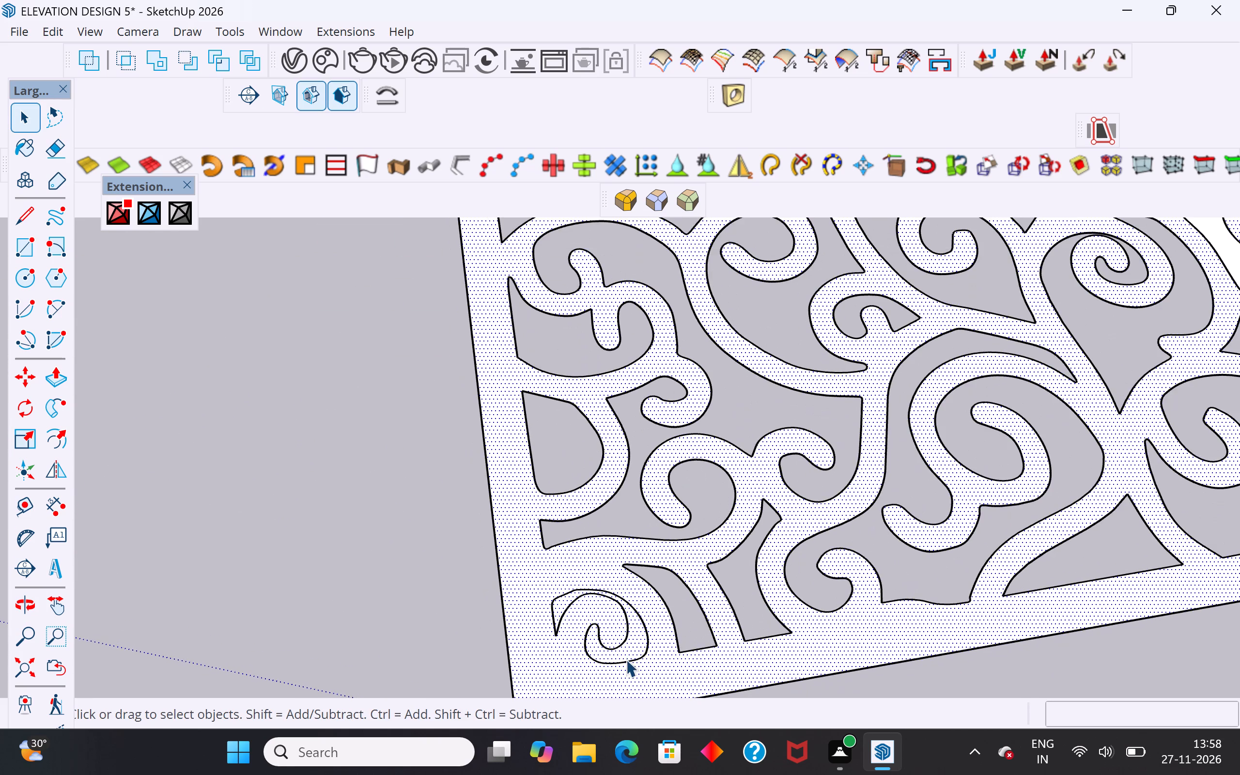
middle_drag(627, 660, 492, 611)
scroll(504, 615, up, 1)
scroll(557, 615, down, 3)
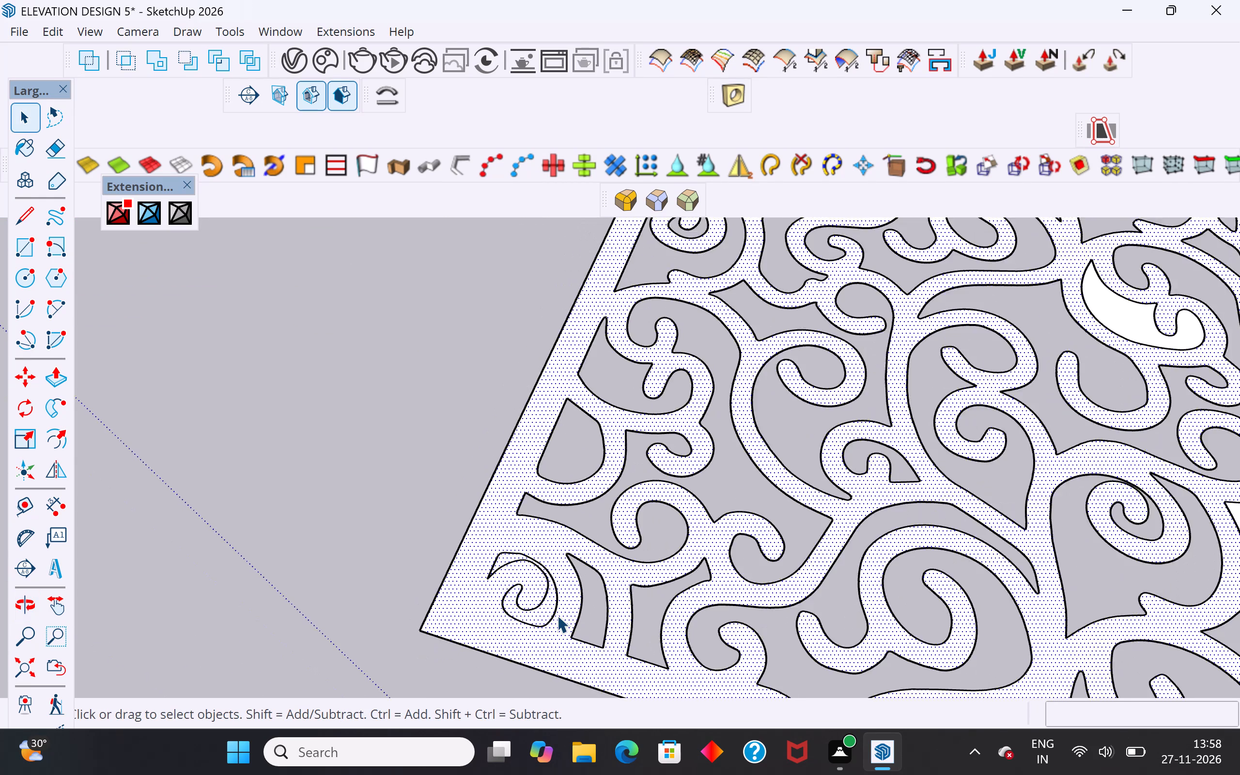
scroll(557, 615, down, 17)
middle_drag(604, 645, 762, 518)
scroll(623, 605, up, 11)
scroll(641, 592, down, 1)
scroll(640, 594, up, 3)
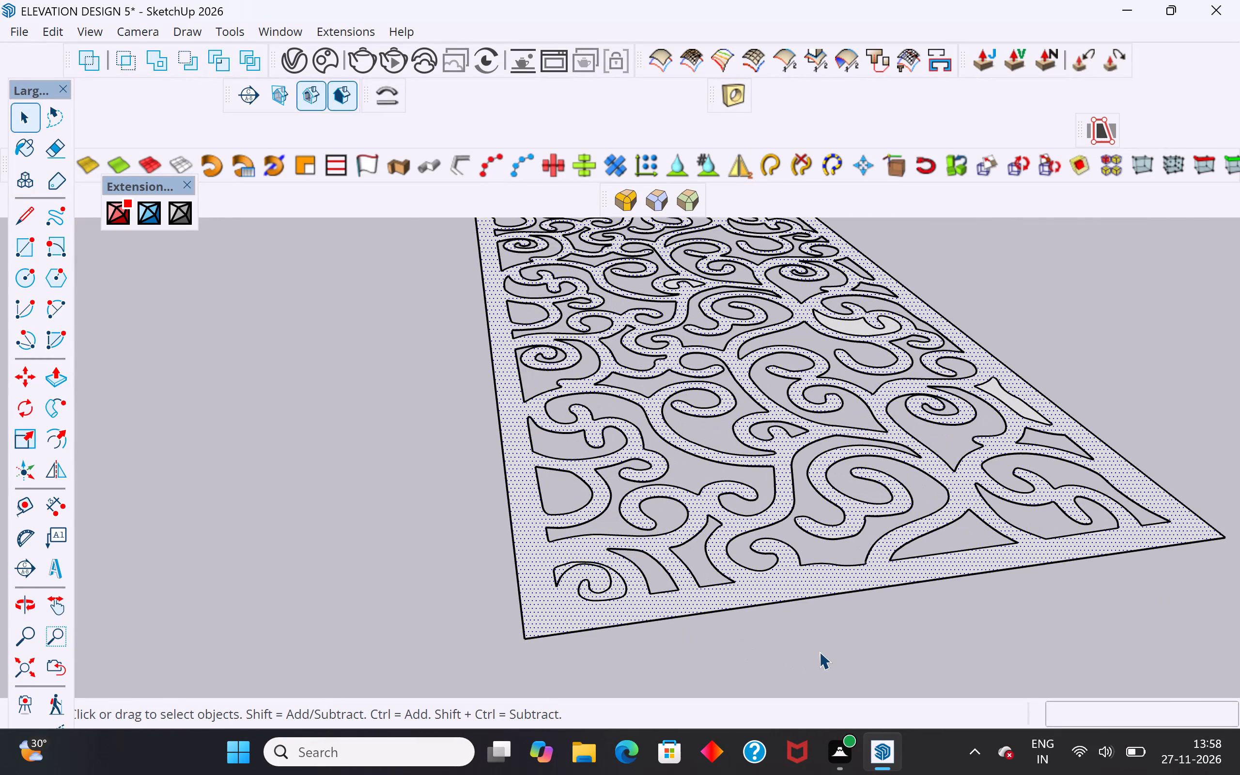
click(58, 379)
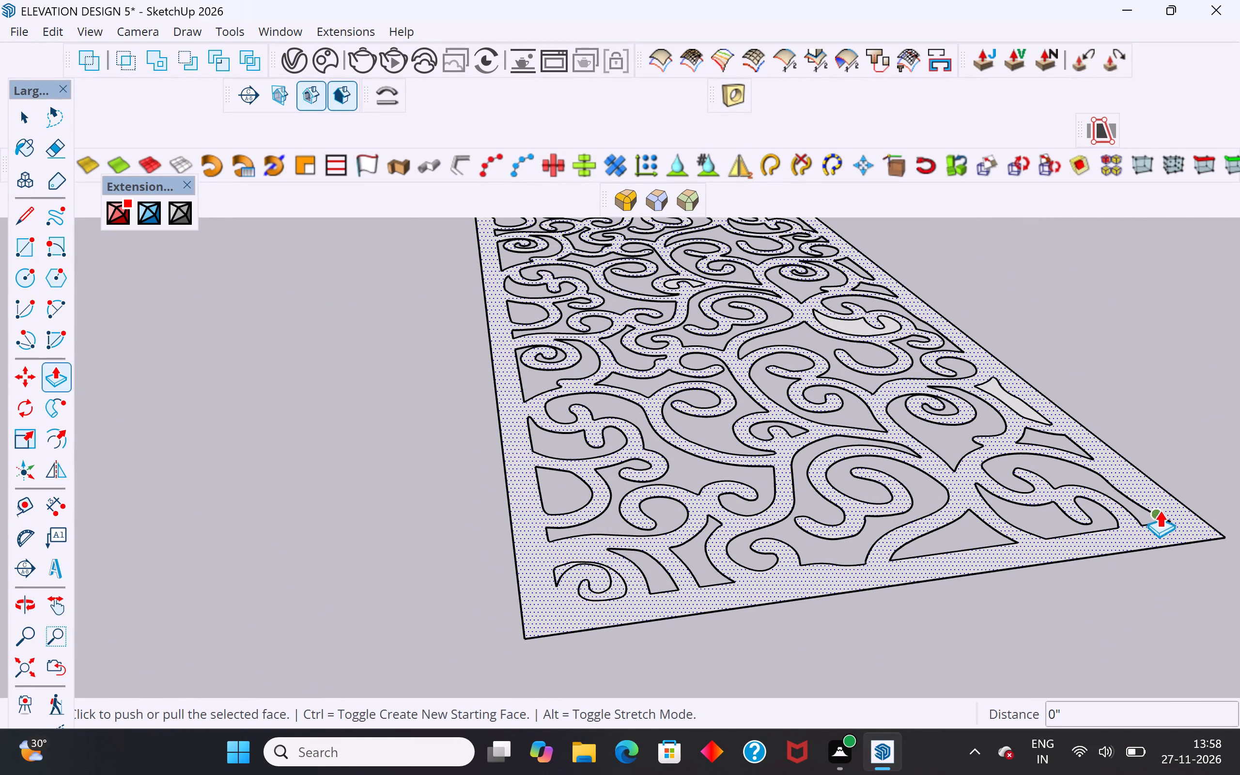
click(1174, 511)
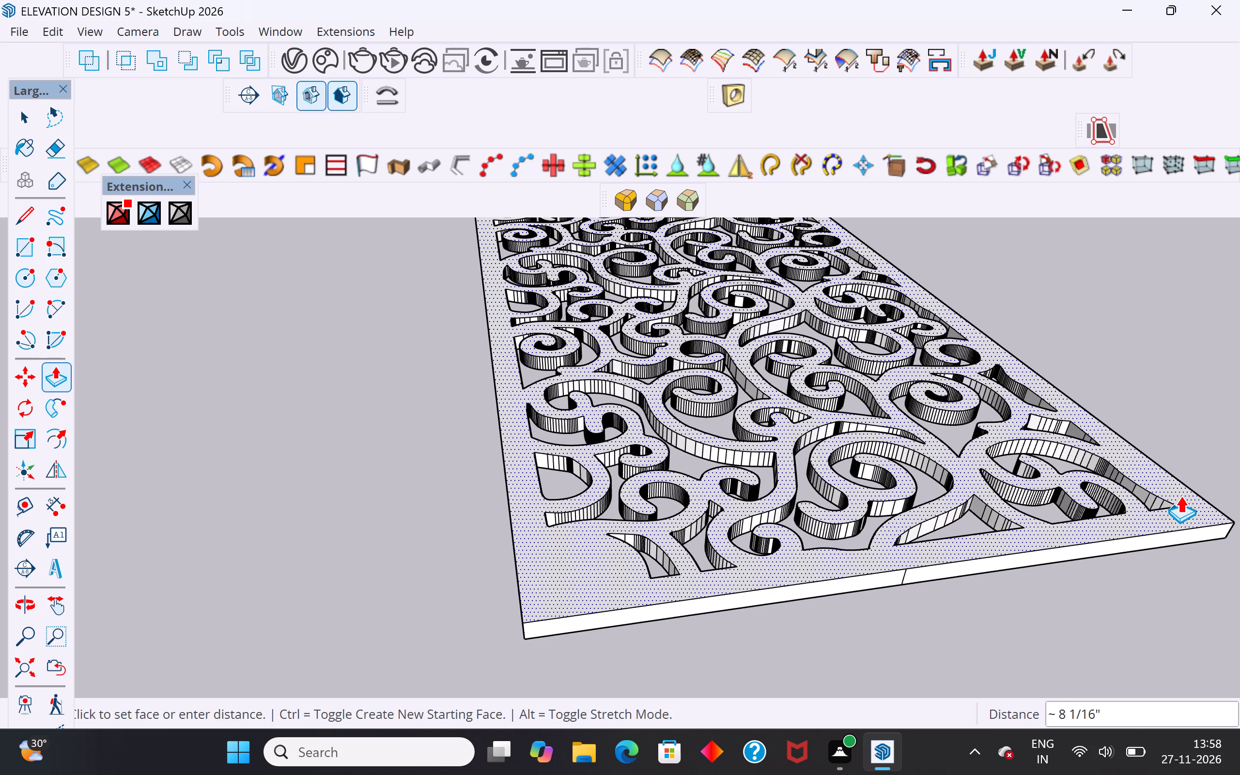
text(2")
key(Return)
key(Return)
scroll(1007, 681, down, 5)
scroll(941, 576, down, 2)
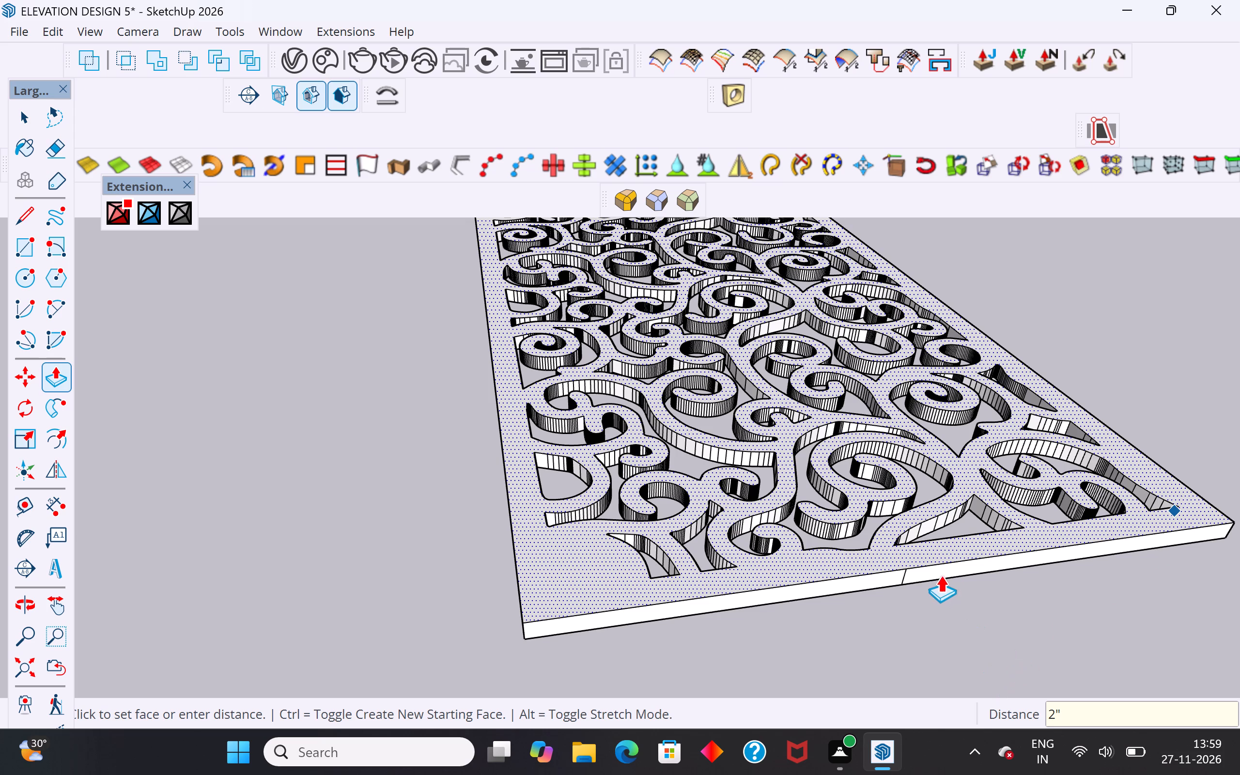
scroll(941, 575, down, 10)
scroll(923, 558, up, 2)
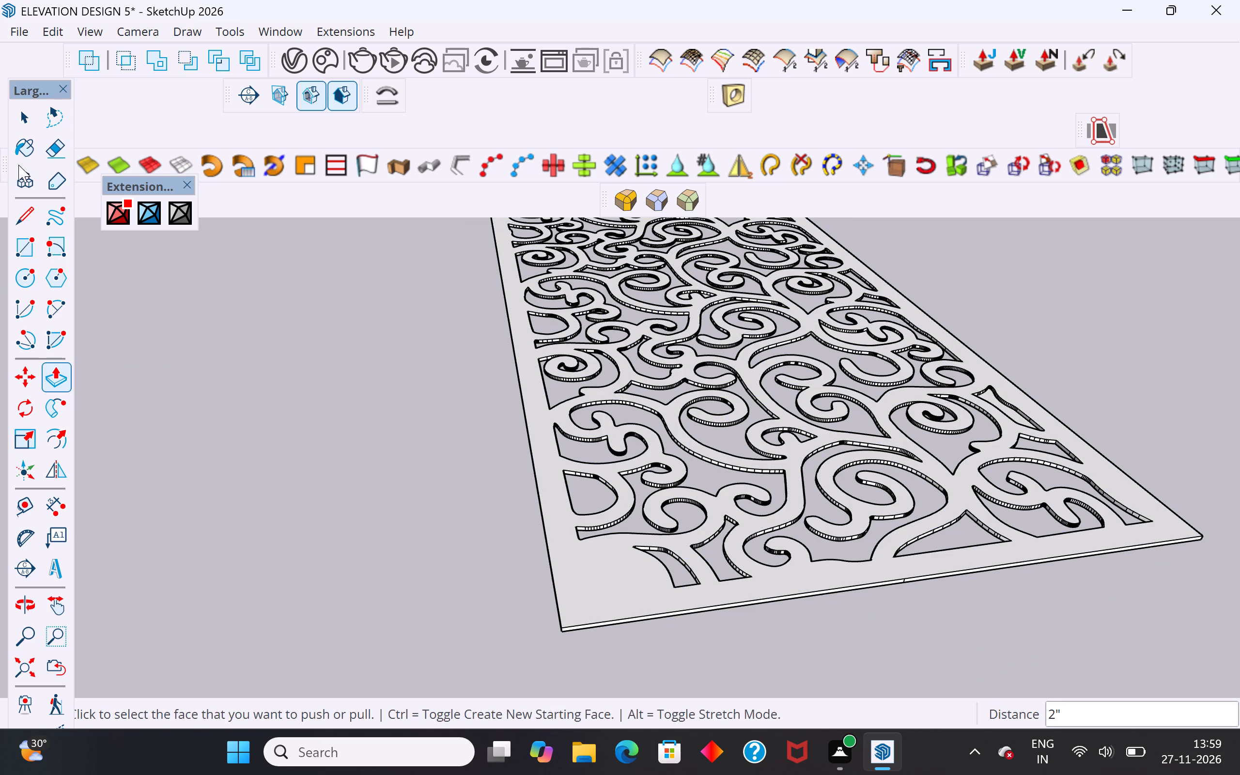
click(28, 115)
click(288, 435)
Explode the group of rounded rectangular frames at the building's right-hand balcony and clear the selection.
scroll(454, 482, down, 11)
scroll(454, 483, up, 1)
scroll(454, 483, down, 3)
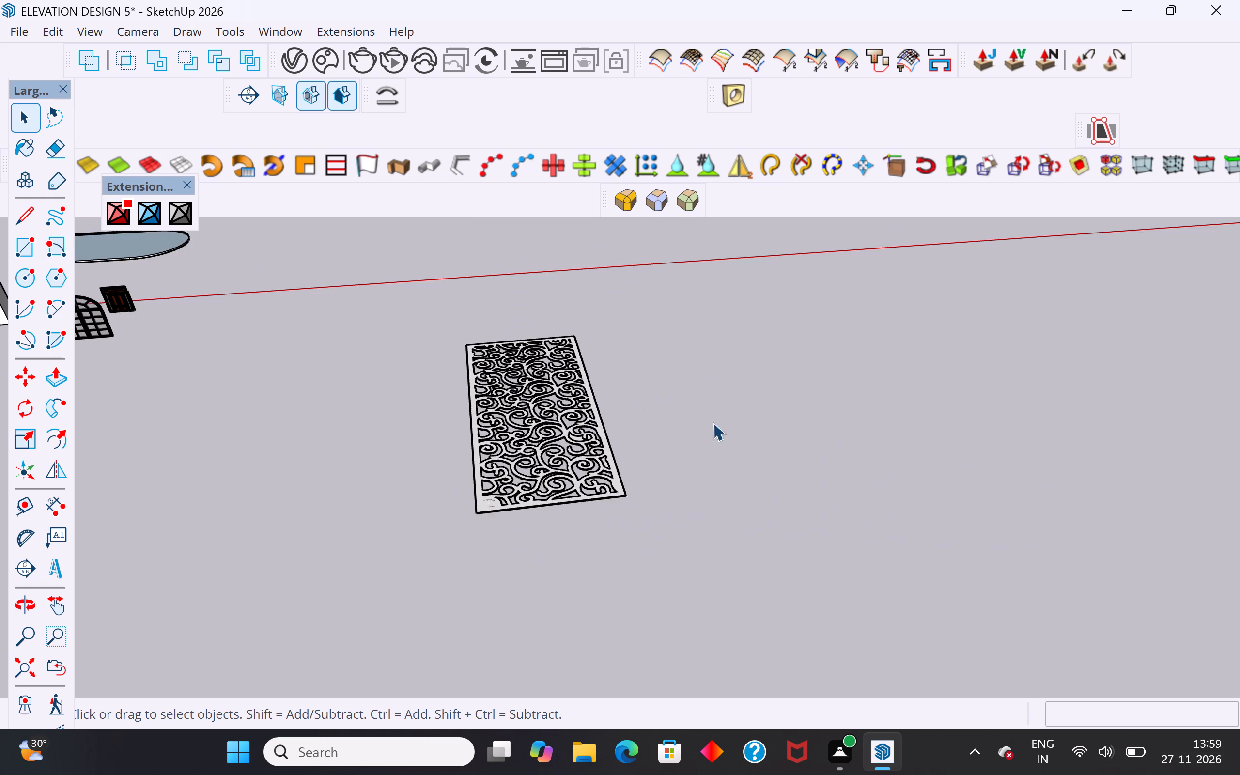
middle_drag(714, 425, 703, 630)
scroll(519, 407, up, 4)
middle_drag(744, 518, 913, 535)
scroll(905, 521, down, 6)
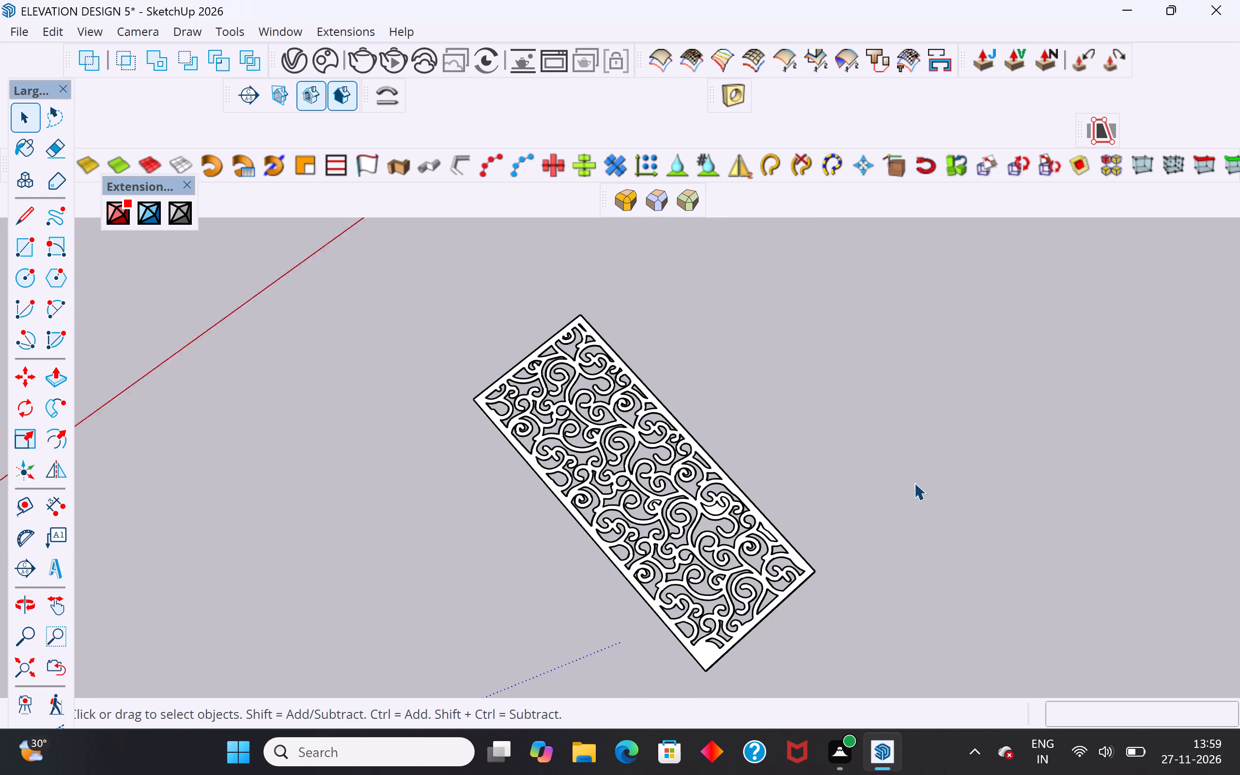
scroll(914, 482, down, 6)
middle_drag(885, 520, 654, 323)
scroll(790, 469, down, 9)
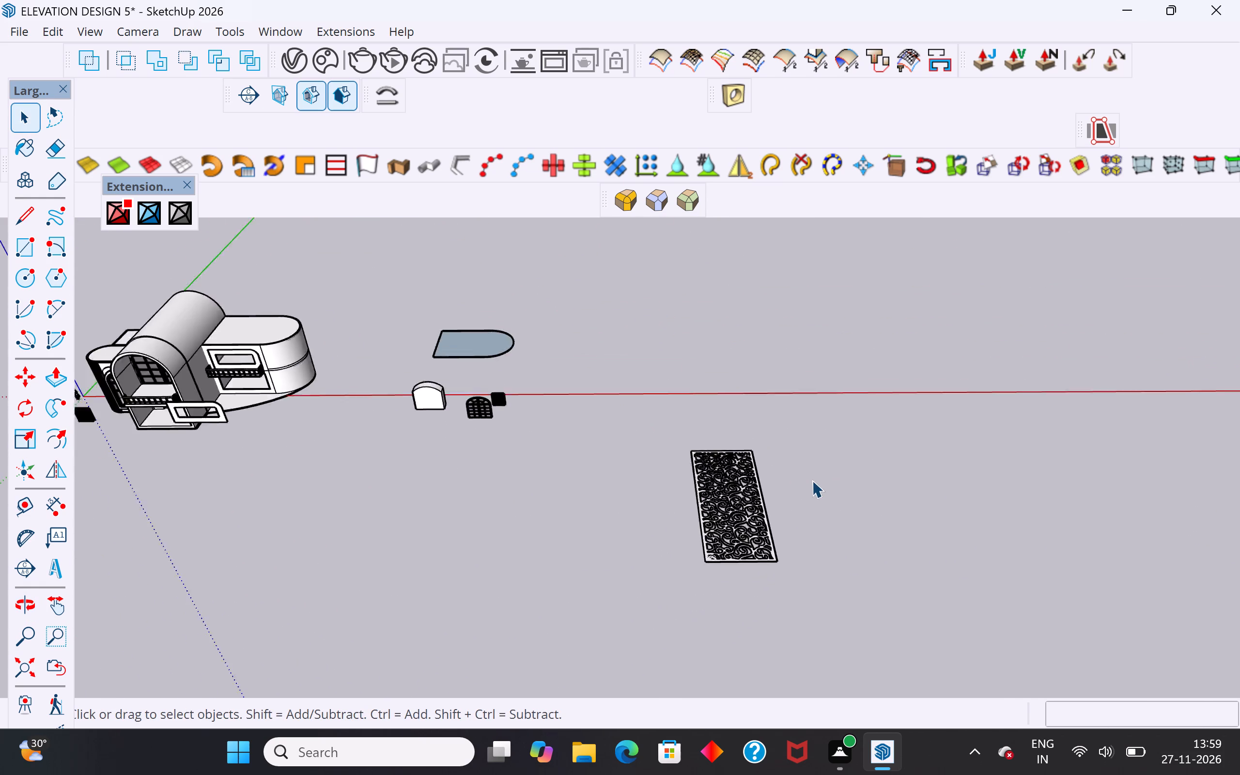
scroll(812, 480, down, 3)
scroll(382, 386, up, 8)
middle_drag(401, 456, 468, 364)
scroll(357, 503, up, 1)
scroll(355, 503, down, 1)
scroll(355, 503, up, 7)
click(363, 505)
click(362, 498)
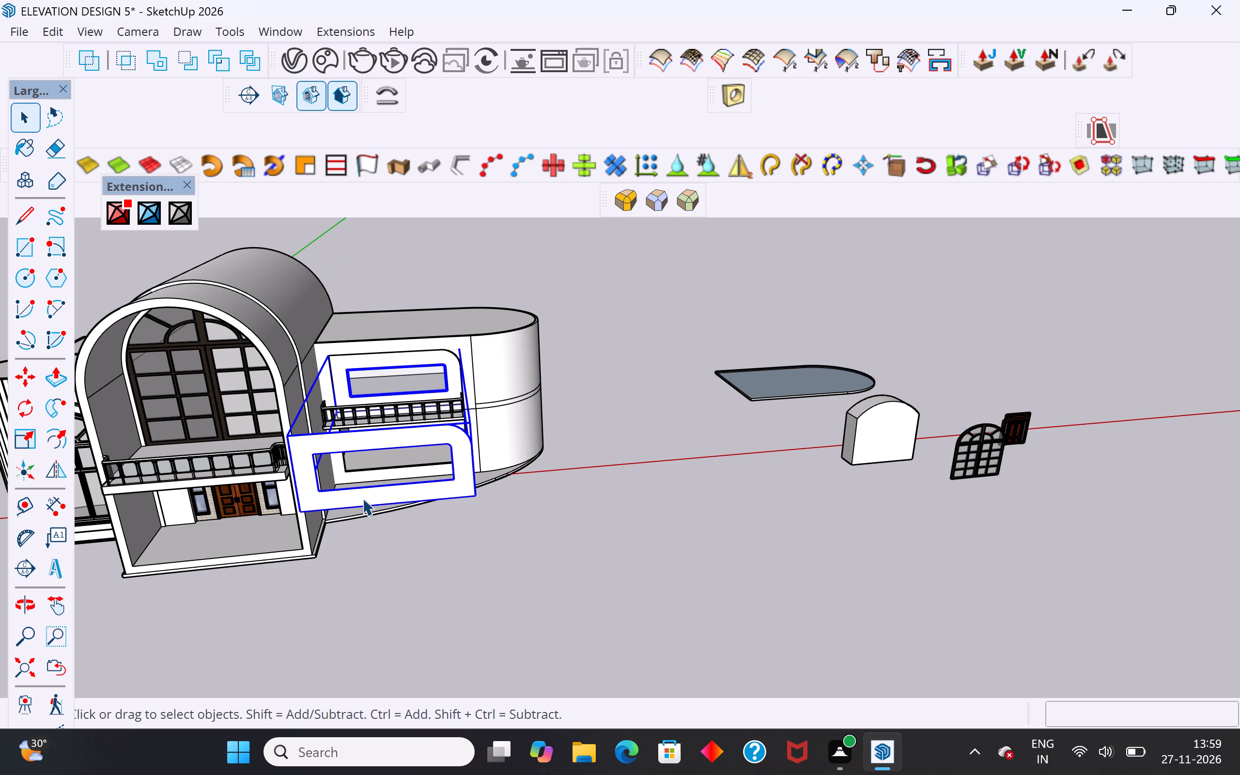
right_click(362, 498)
click(466, 128)
click(587, 551)
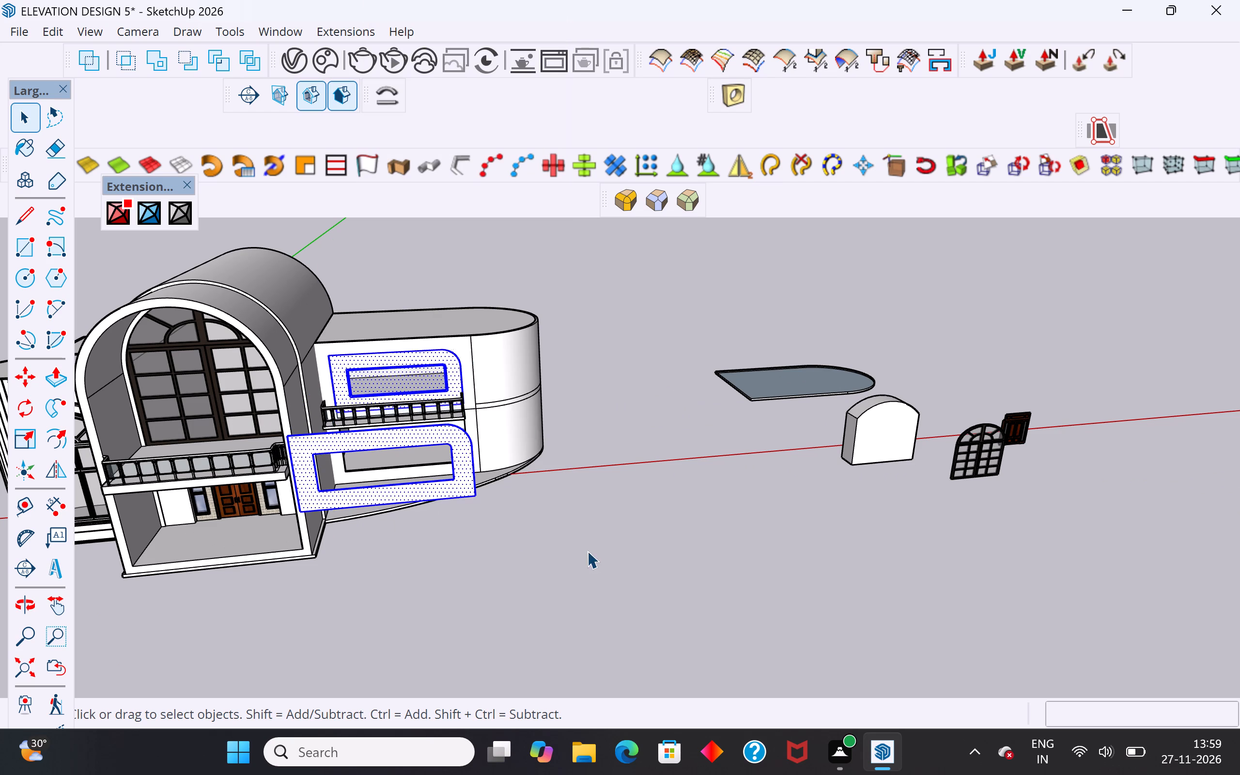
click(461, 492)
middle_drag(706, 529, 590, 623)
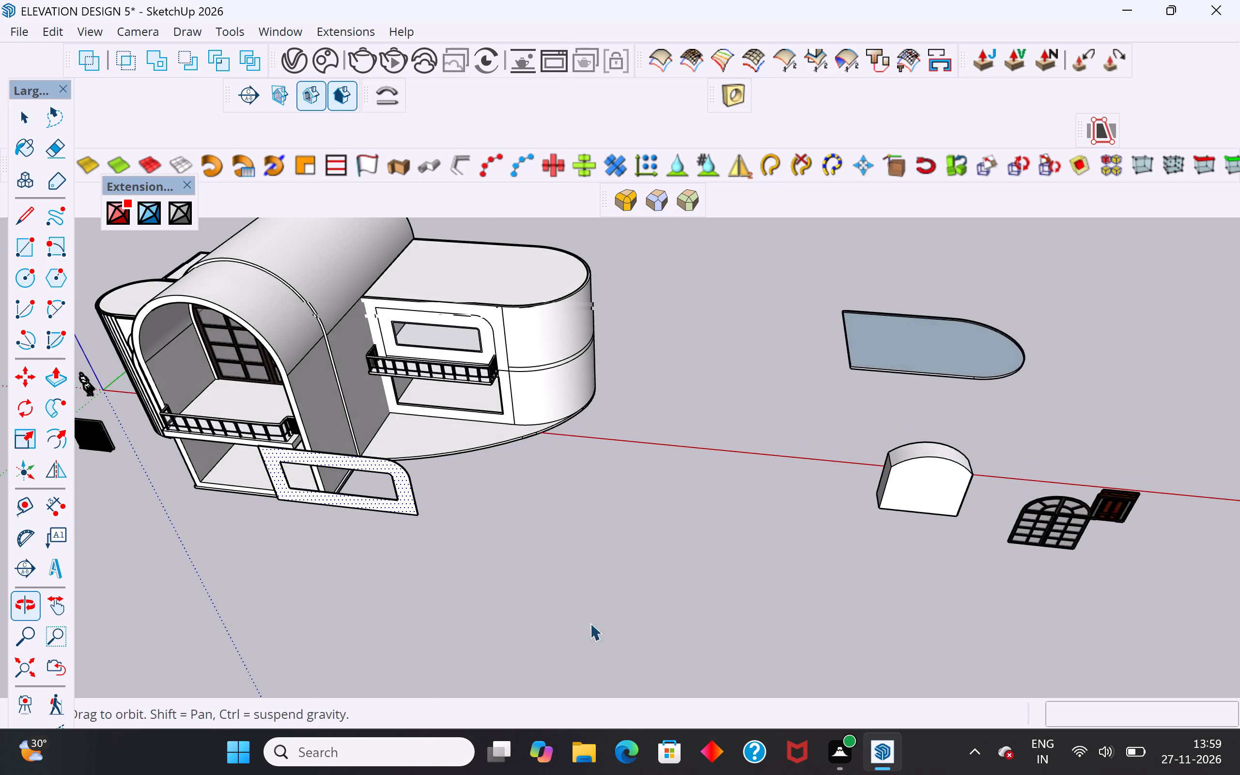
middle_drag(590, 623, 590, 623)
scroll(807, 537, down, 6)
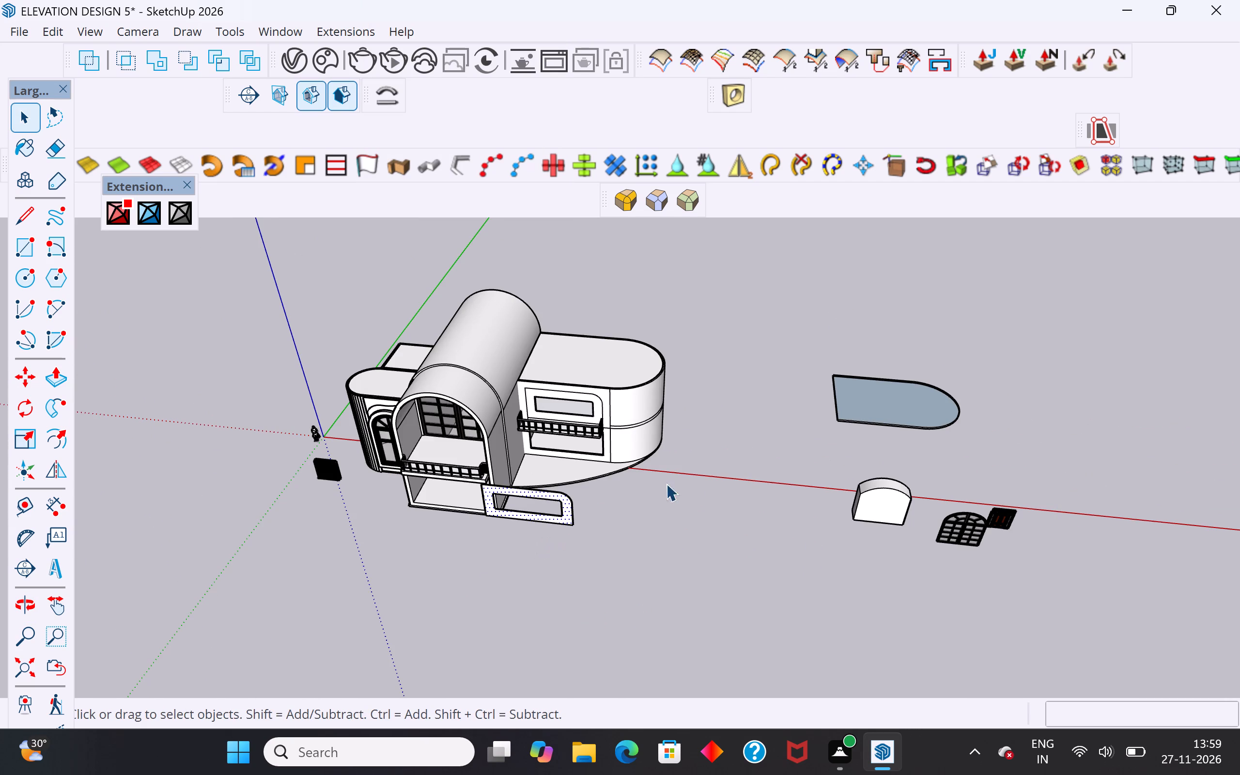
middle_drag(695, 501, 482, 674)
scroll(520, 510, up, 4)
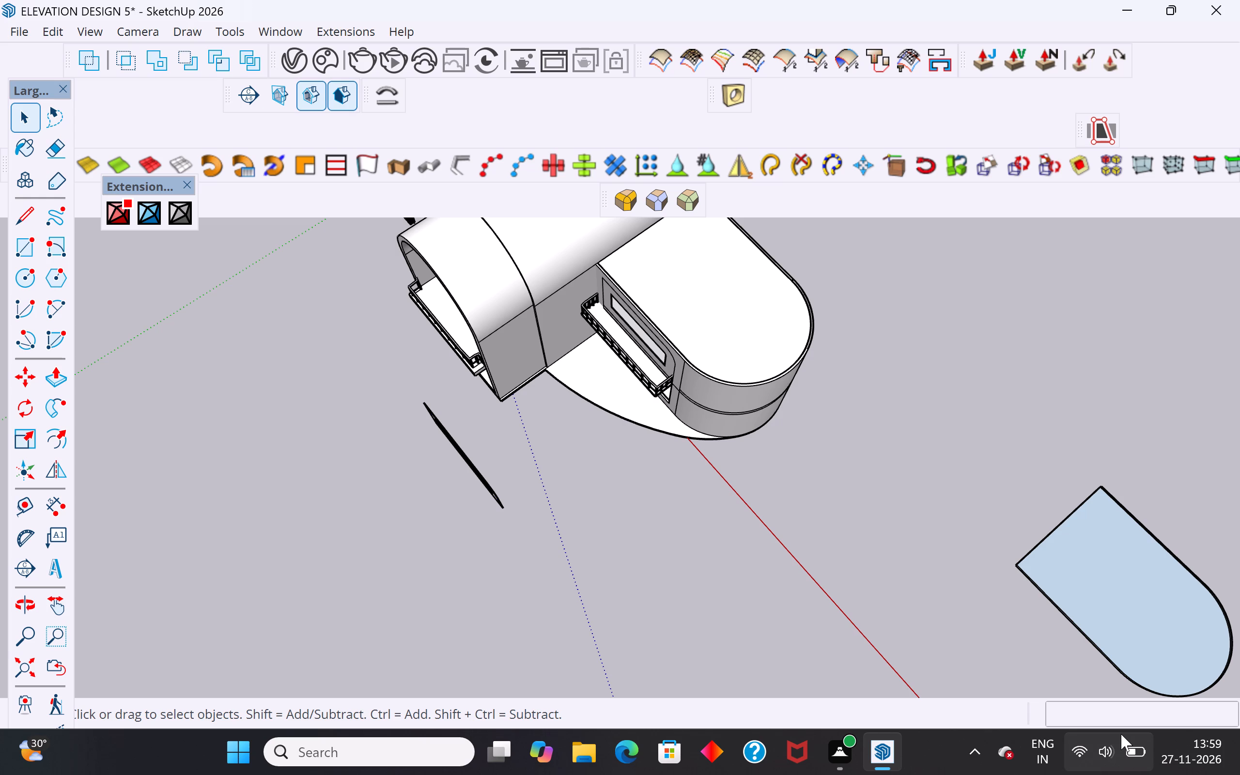
Select the entire perforated jali panel and make it a group.
scroll(916, 335, down, 18)
scroll(660, 616, down, 8)
scroll(823, 572, up, 1)
scroll(823, 572, down, 3)
scroll(854, 476, down, 3)
scroll(846, 679, up, 1)
middle_drag(860, 659, 1090, 520)
scroll(1115, 595, up, 6)
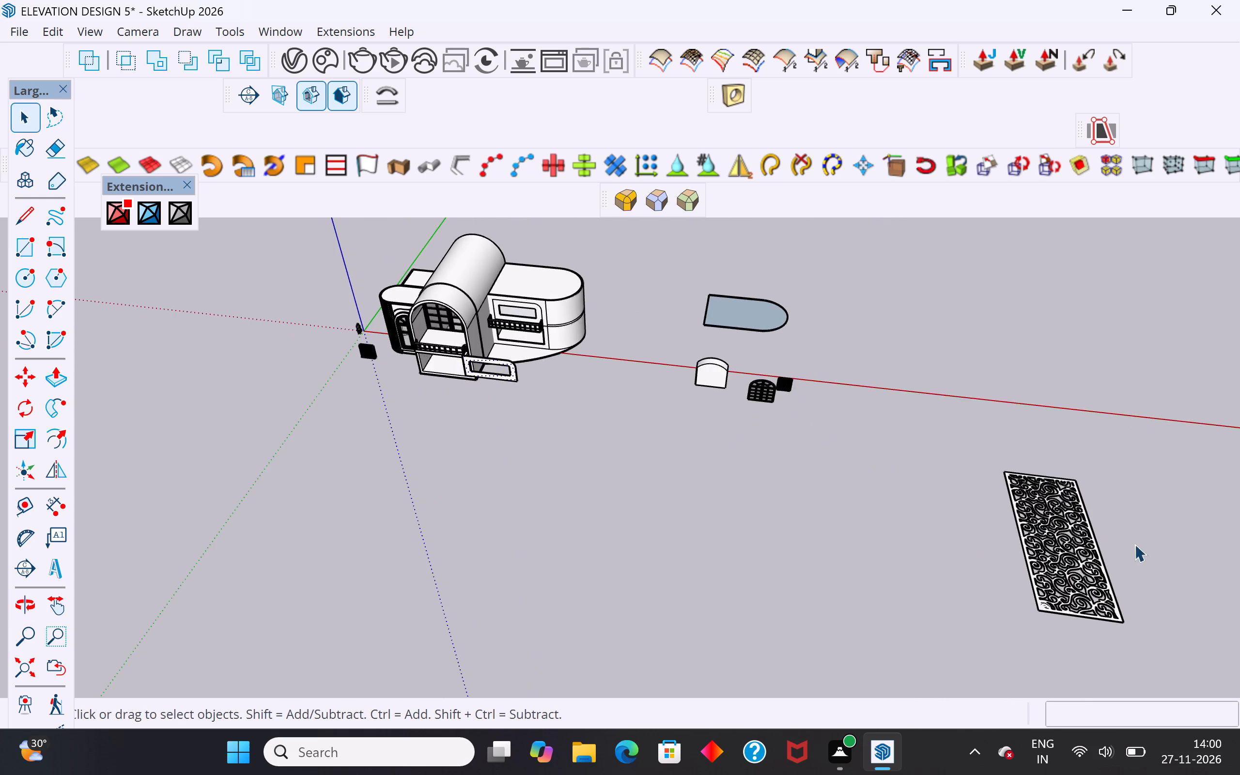
middle_drag(1130, 542, 1065, 452)
scroll(822, 514, down, 9)
scroll(766, 523, up, 1)
scroll(766, 523, down, 1)
middle_drag(965, 637, 1056, 656)
scroll(1040, 558, up, 2)
scroll(1040, 558, down, 1)
scroll(1040, 558, up, 4)
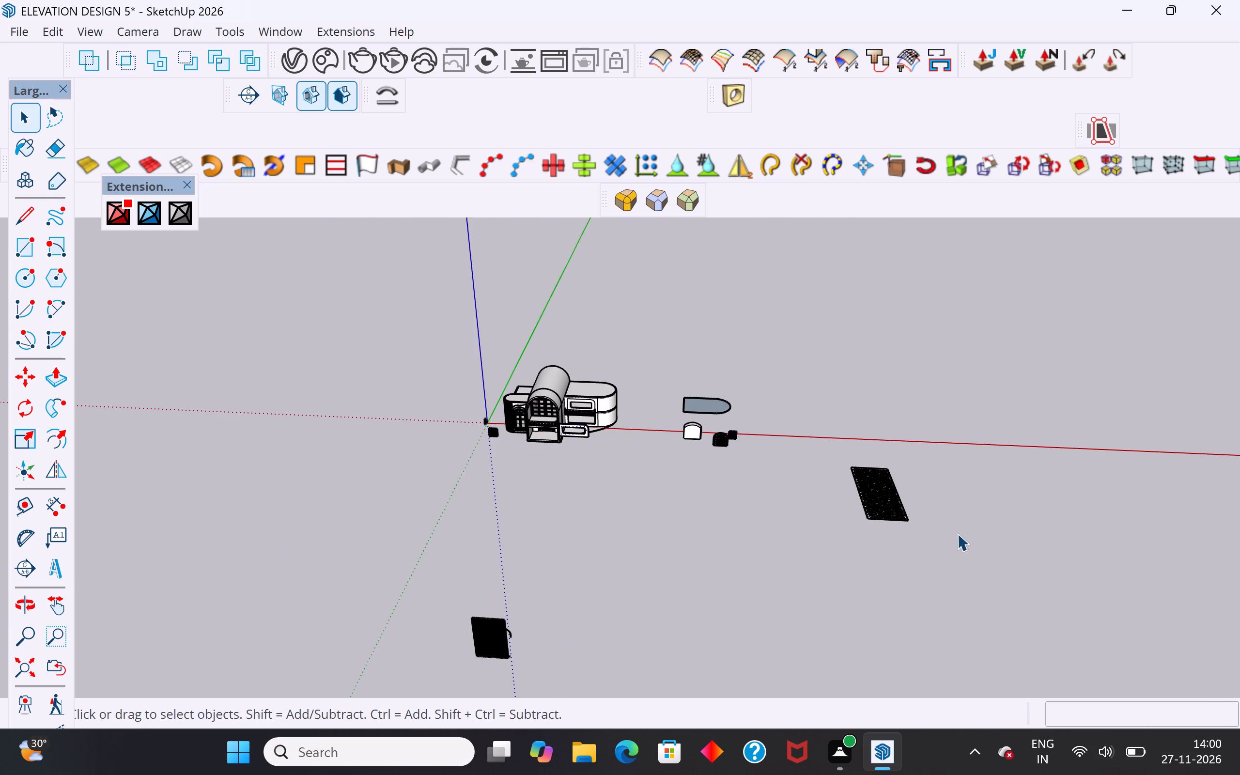
scroll(957, 533, up, 10)
middle_drag(860, 449, 860, 583)
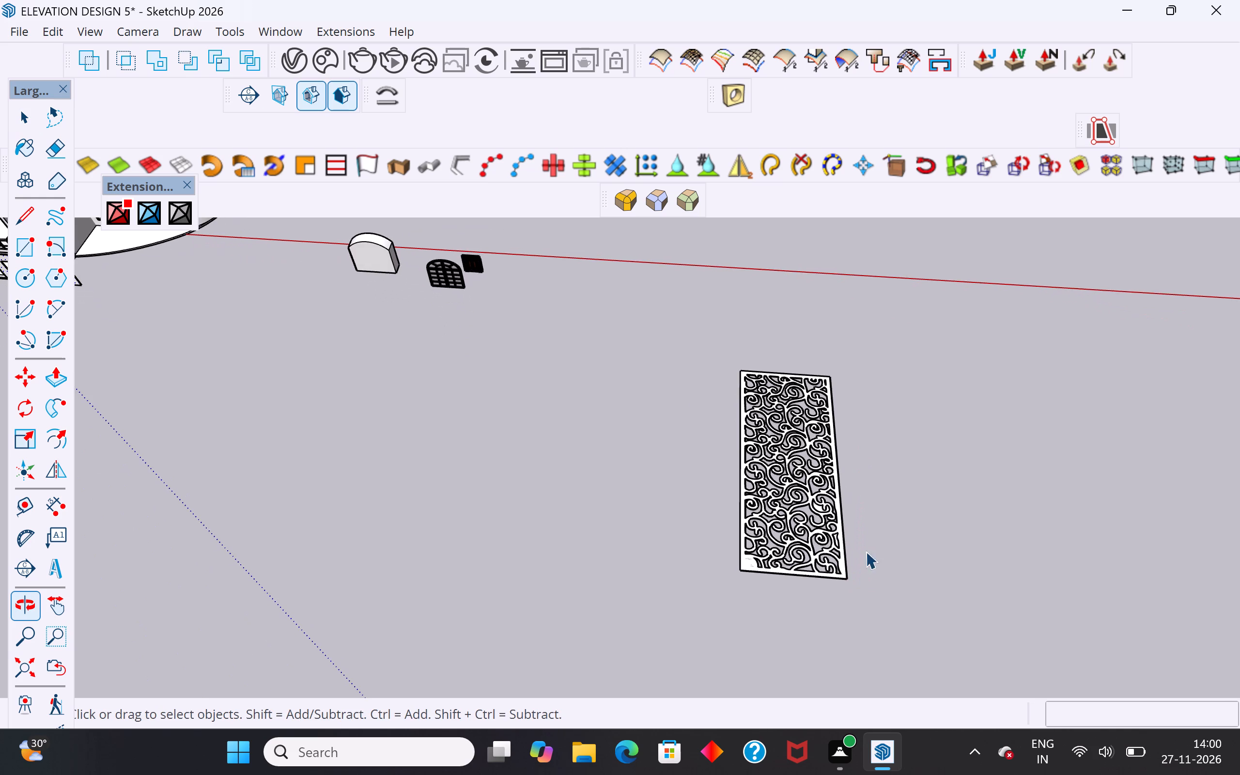
scroll(869, 526, up, 16)
click(627, 601)
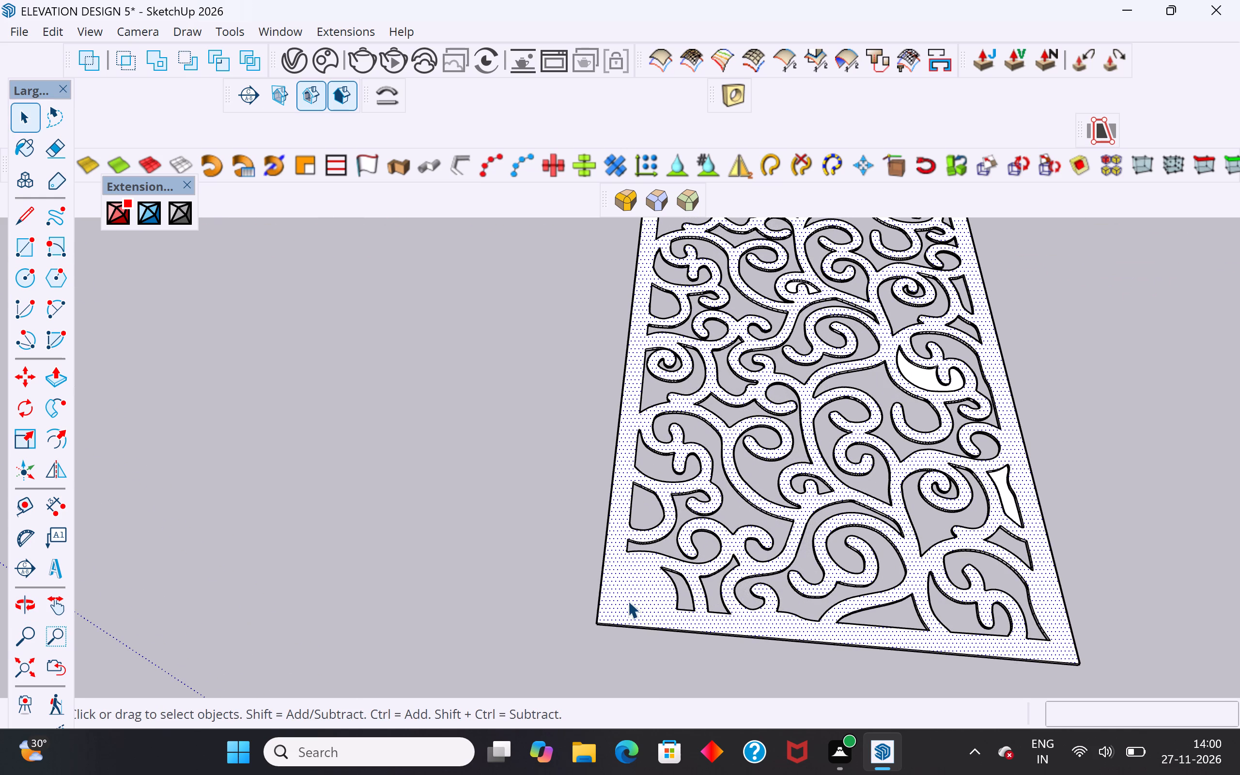
scroll(637, 654, down, 16)
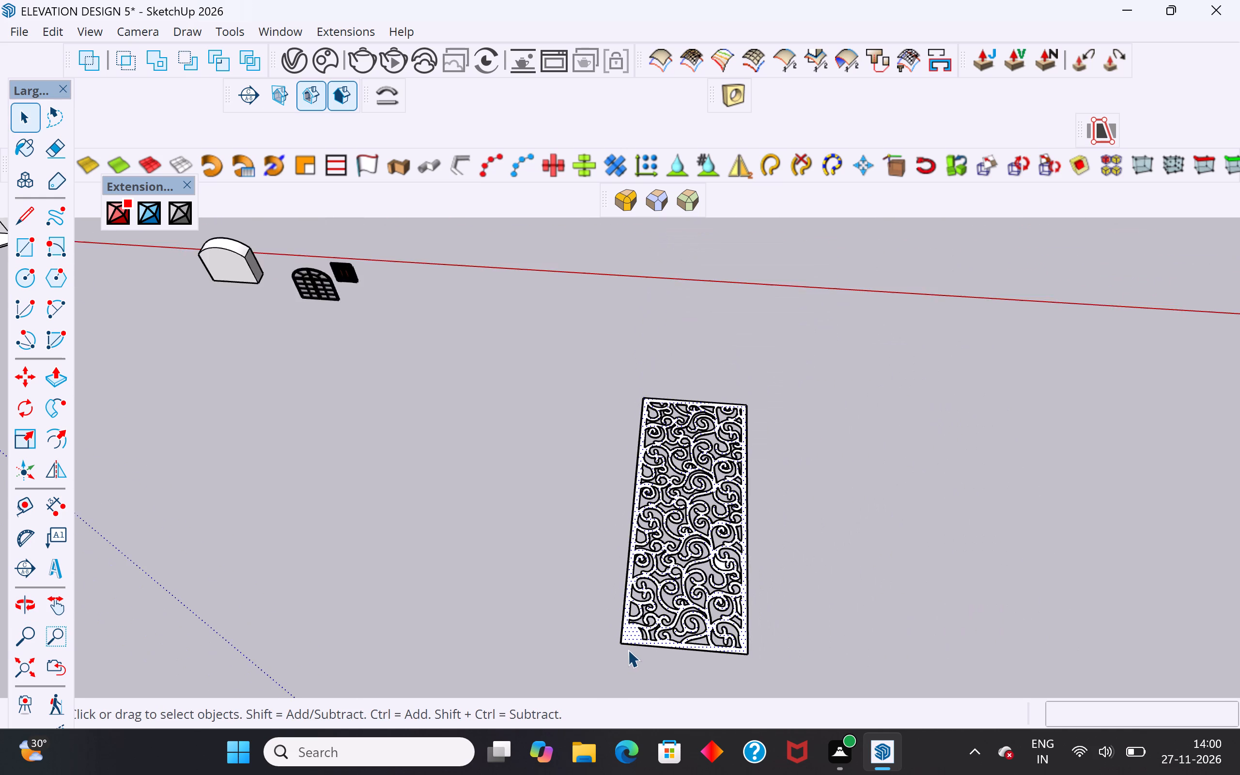
drag(816, 382, 558, 687)
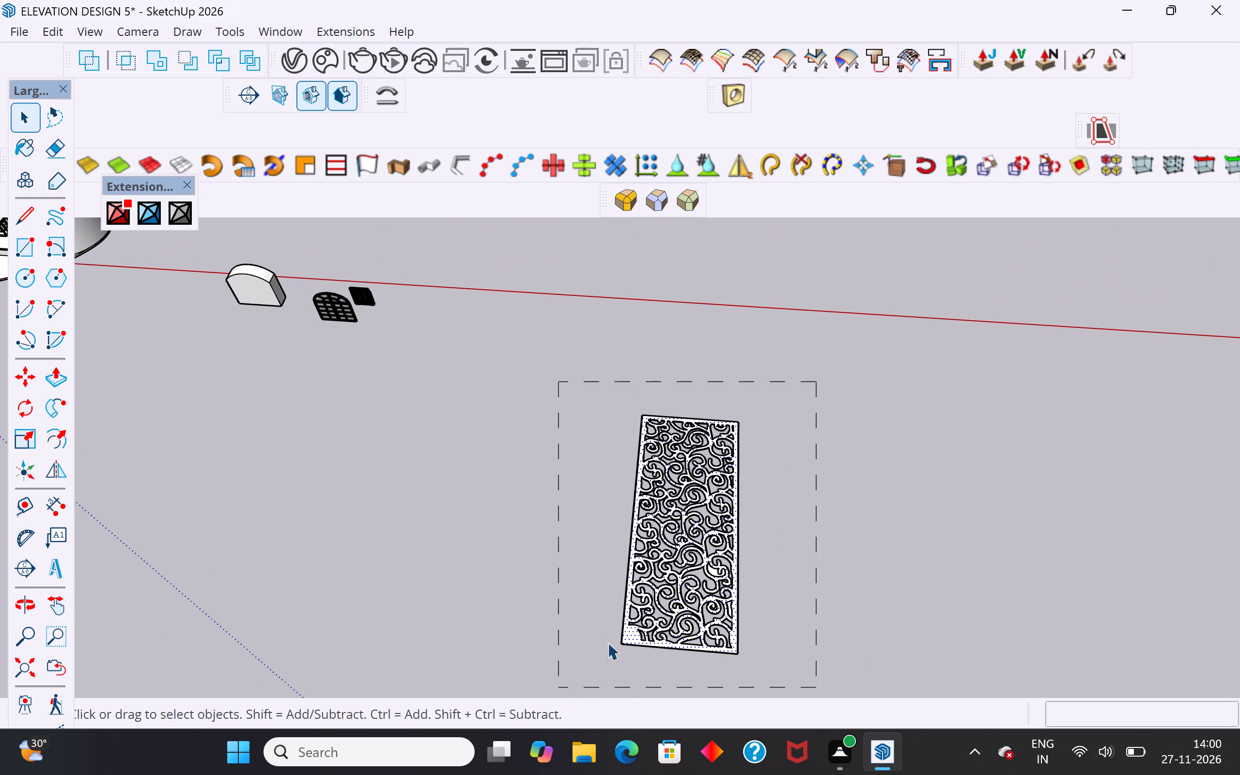
right_click(650, 603)
right_click(685, 550)
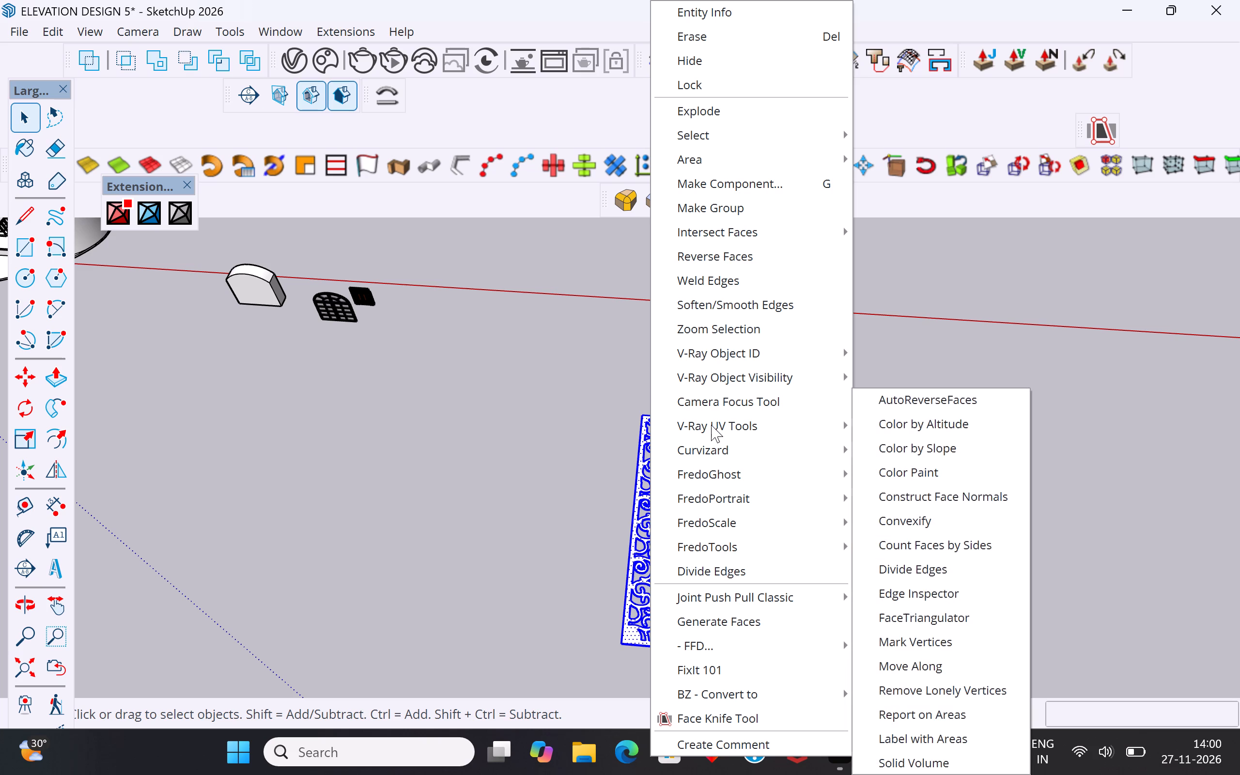
click(718, 211)
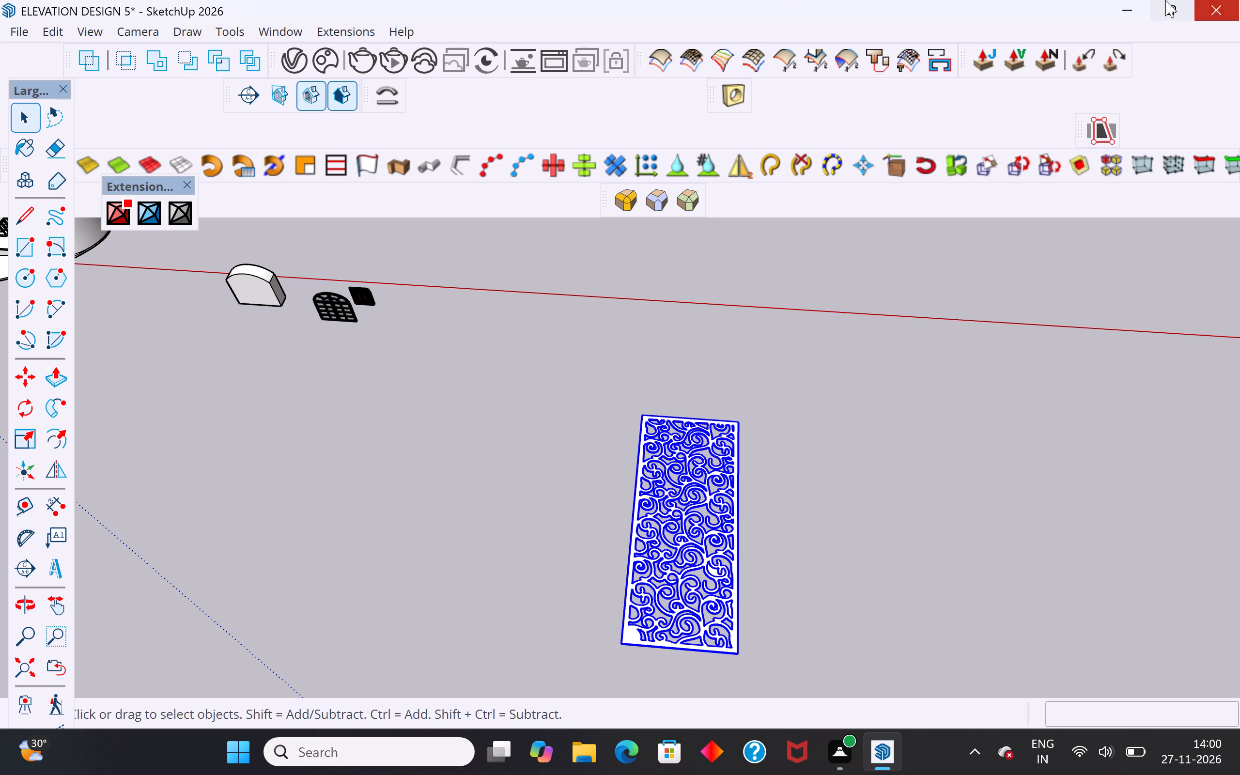
Rotate the grouped jali panel 90° about its end corner so it stands upright, then clear the selection.
scroll(1239, 758, down, 6)
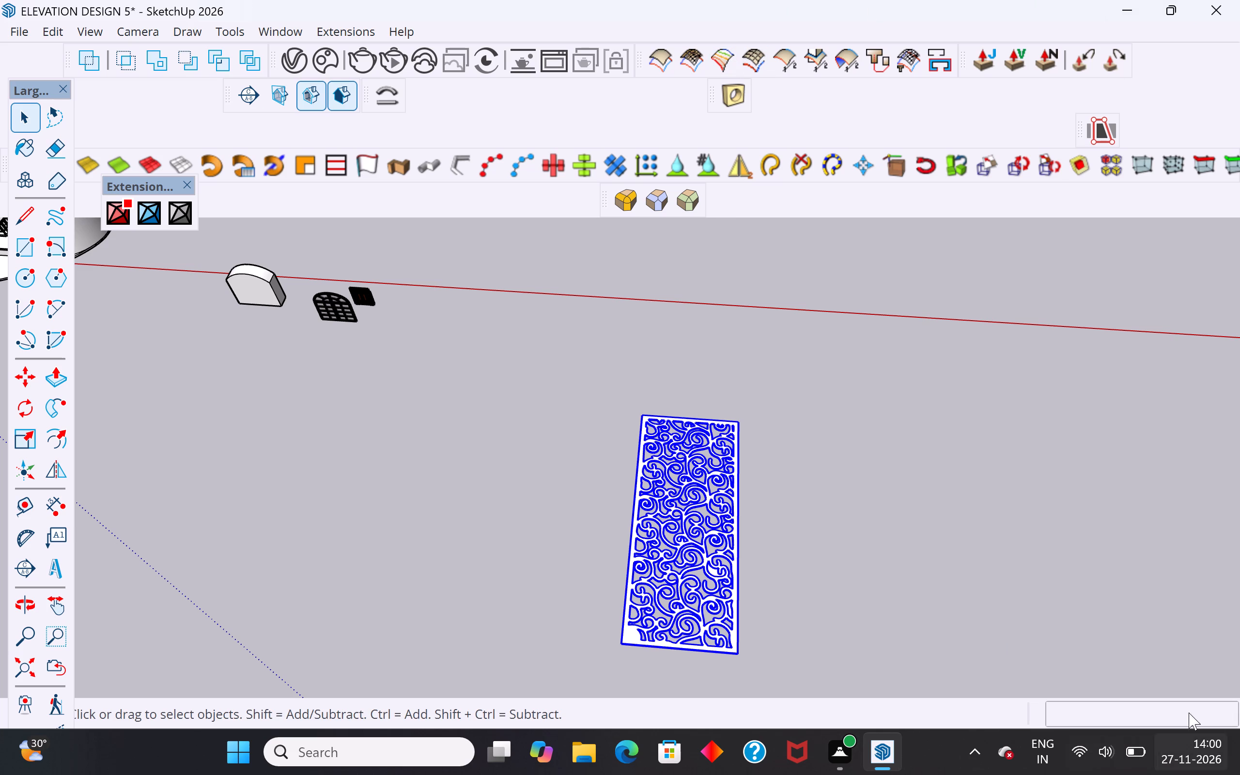
scroll(954, 387, down, 10)
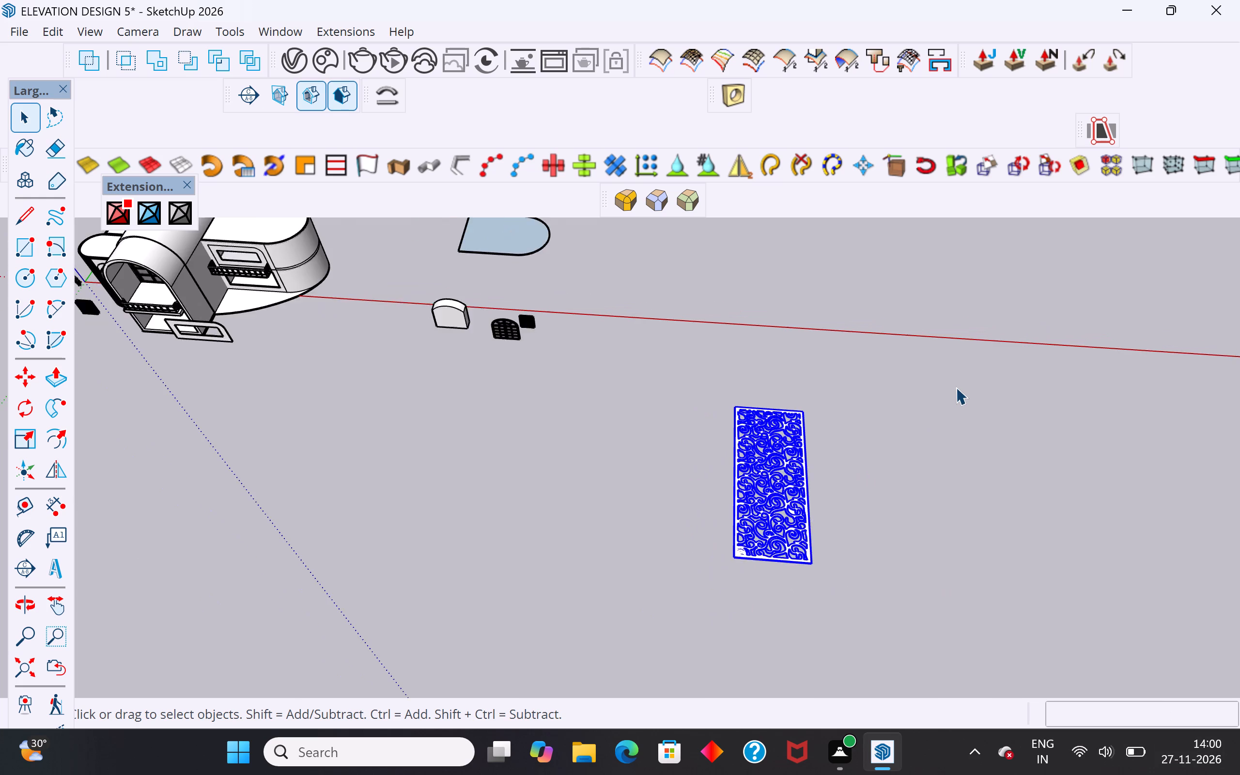
scroll(960, 382, down, 5)
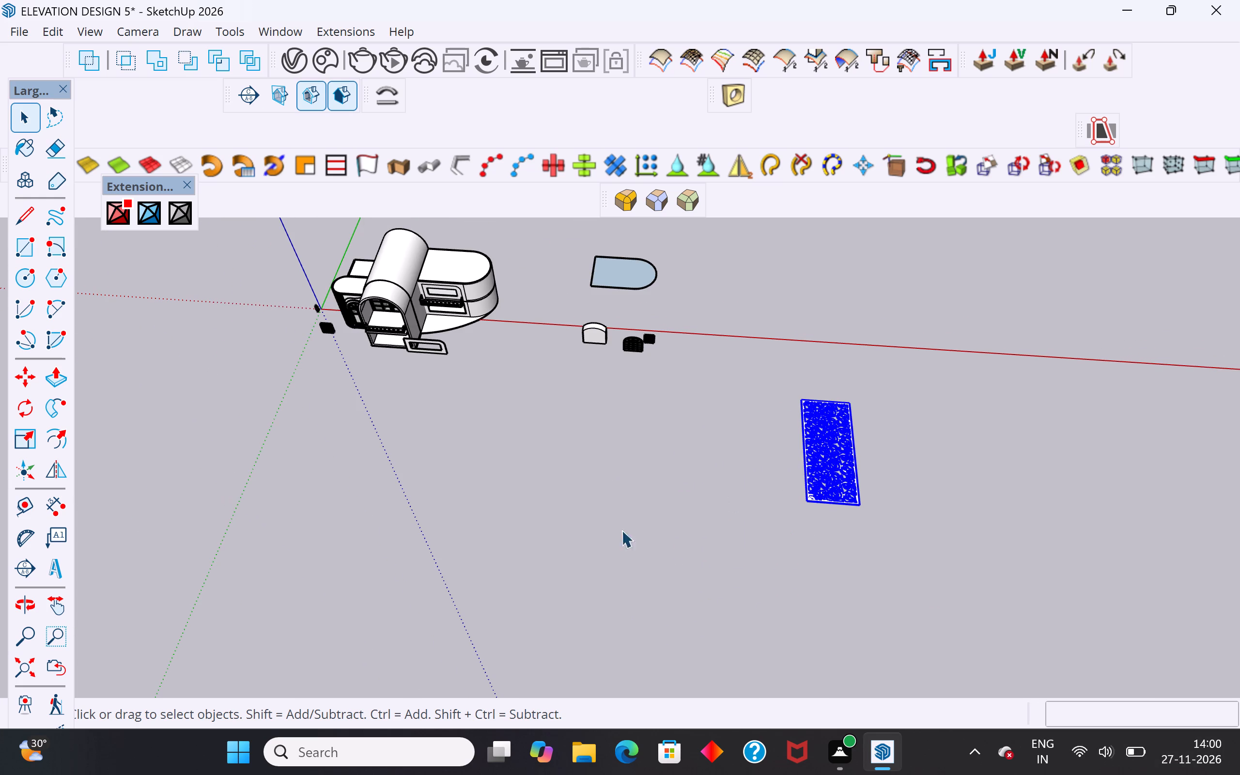
middle_drag(867, 506, 406, 432)
middle_drag(603, 623, 610, 452)
scroll(582, 338, up, 2)
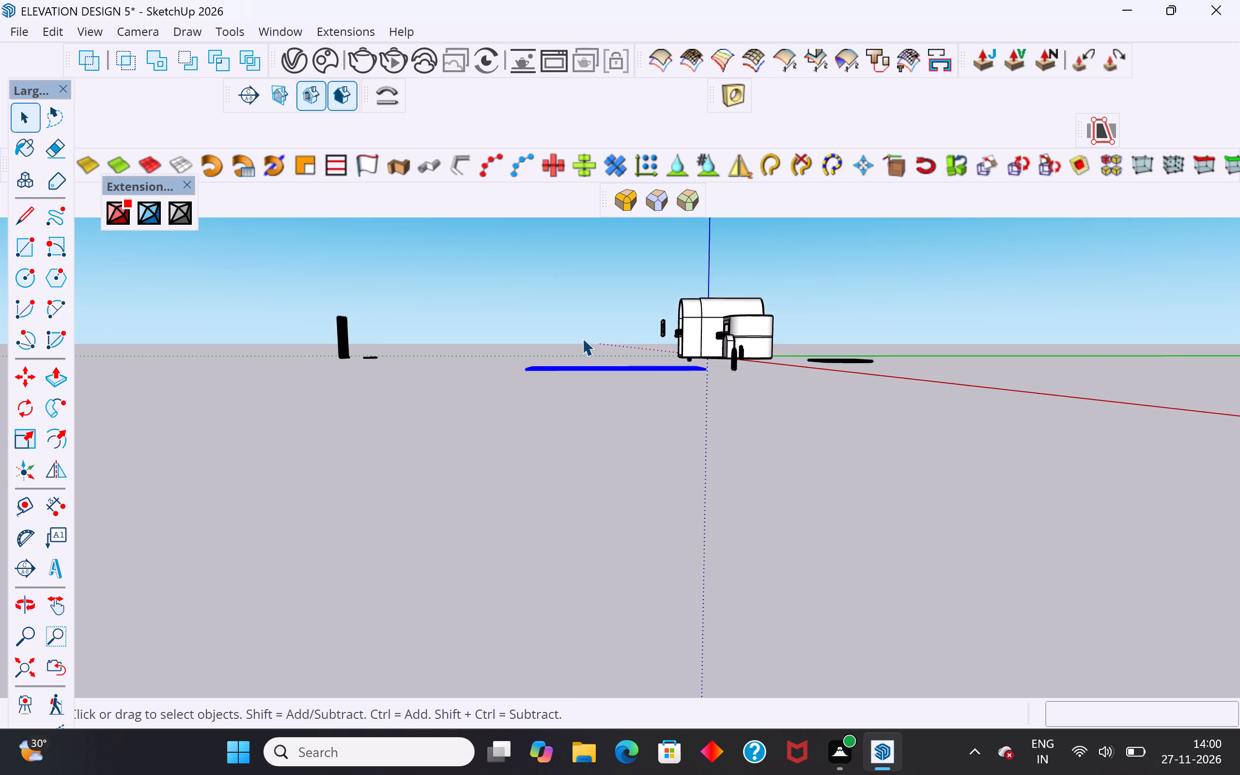
scroll(582, 338, up, 12)
middle_click(545, 510)
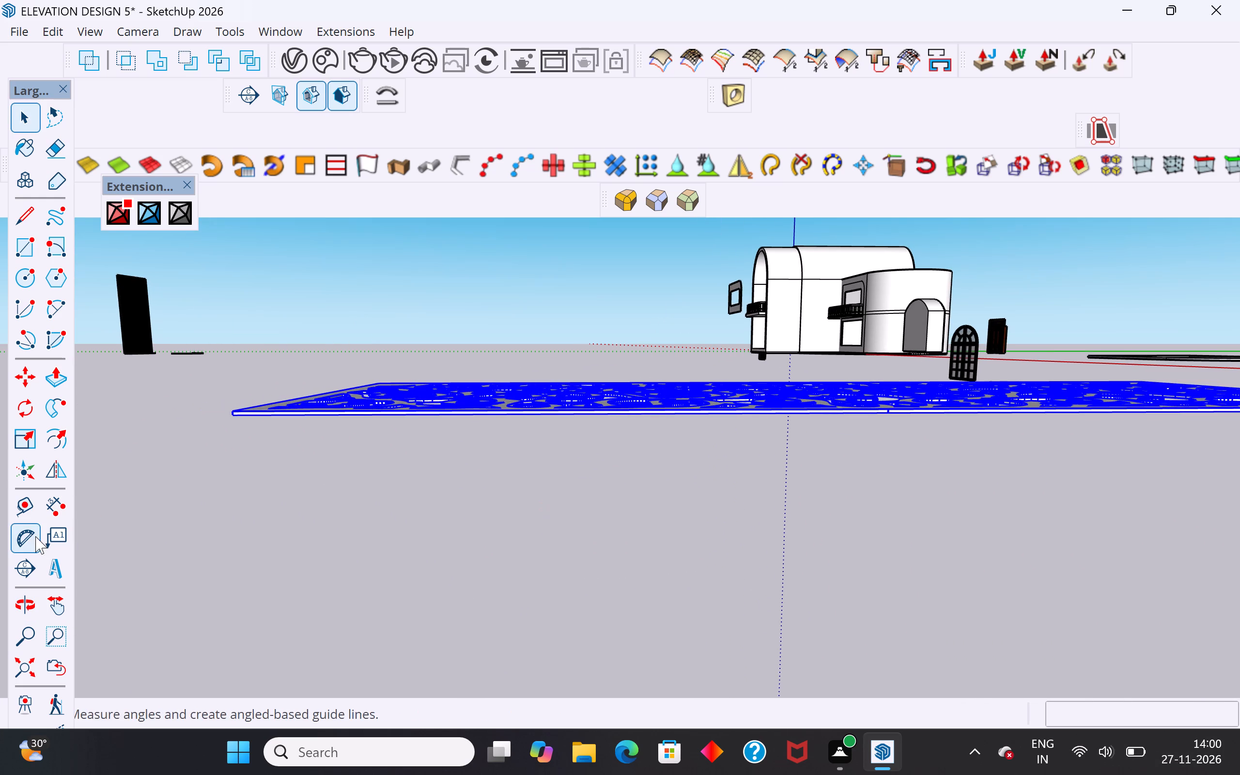
click(25, 403)
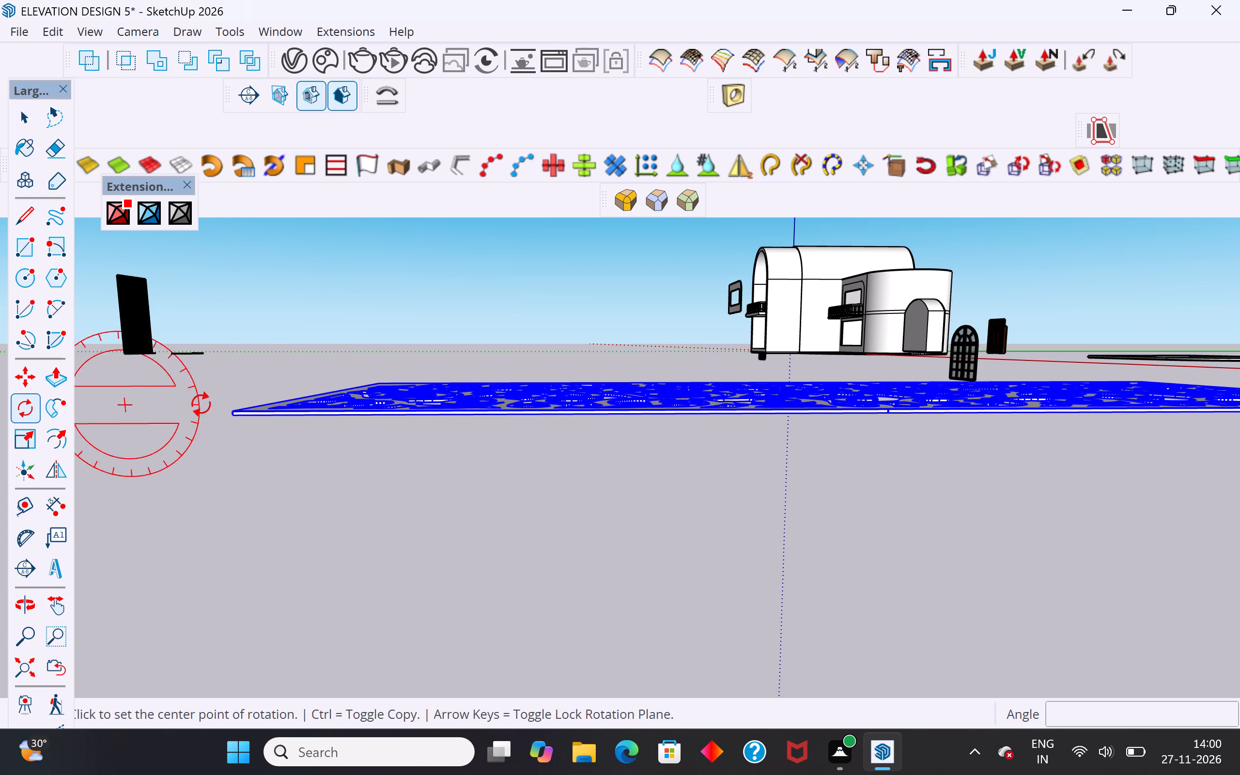
click(238, 413)
scroll(685, 472, down, 3)
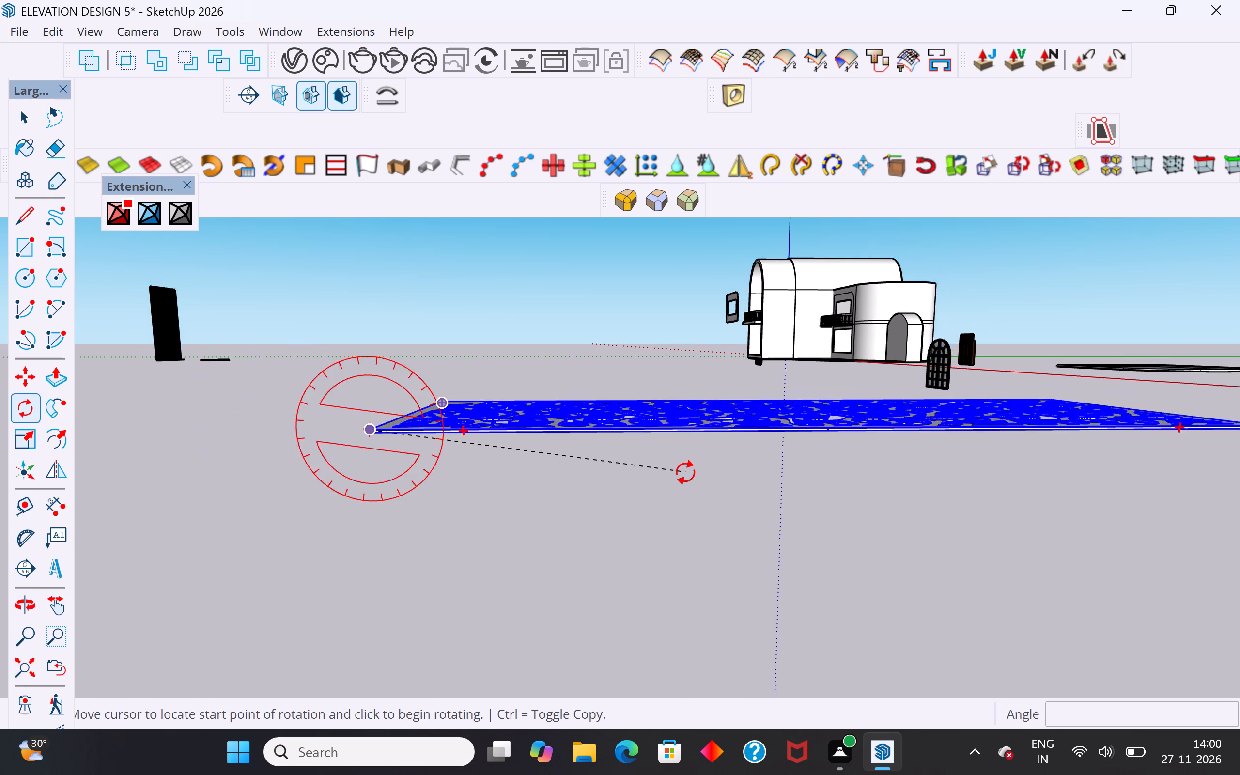
scroll(685, 472, down, 6)
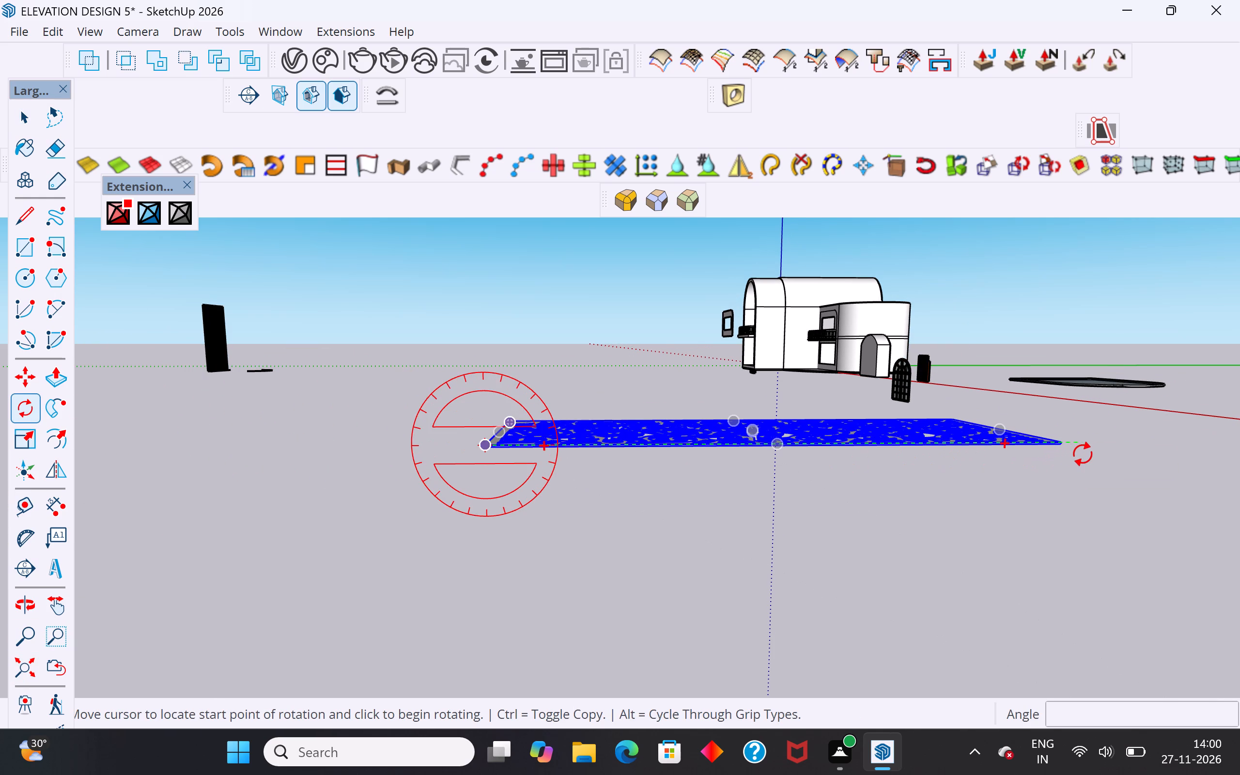
click(1083, 453)
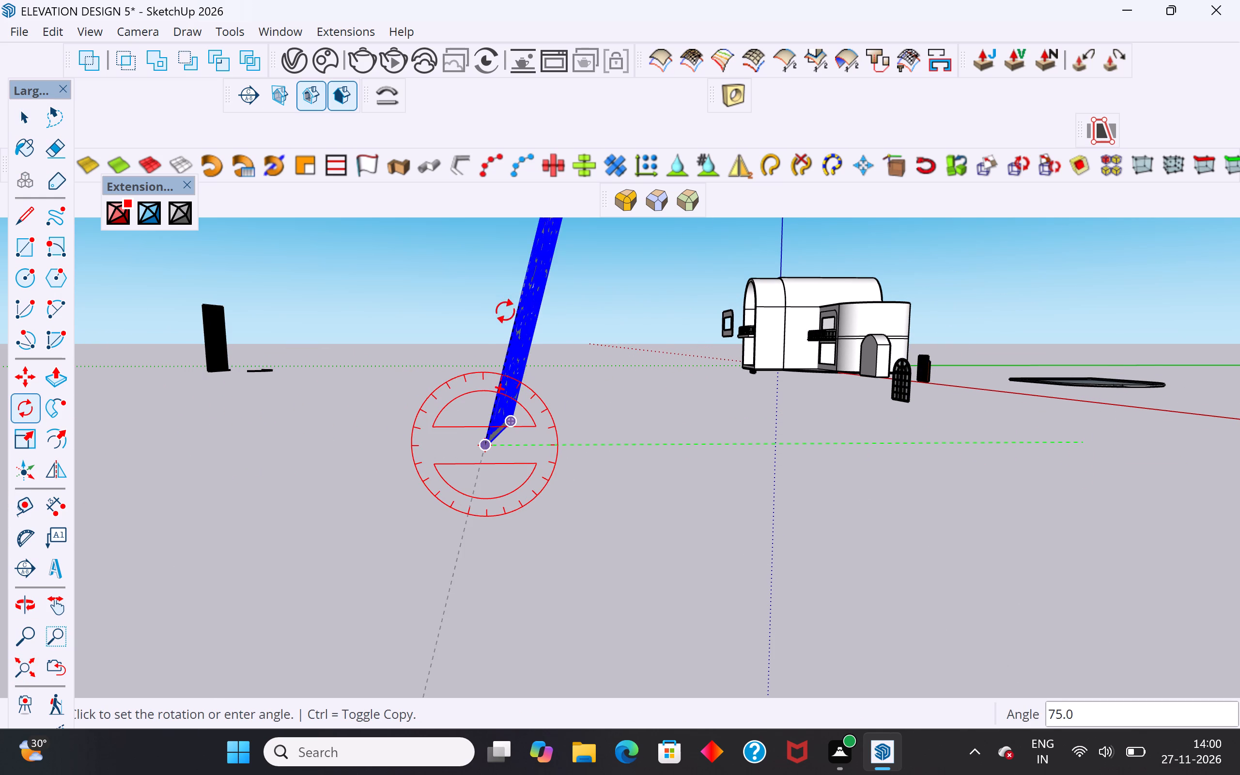
click(483, 341)
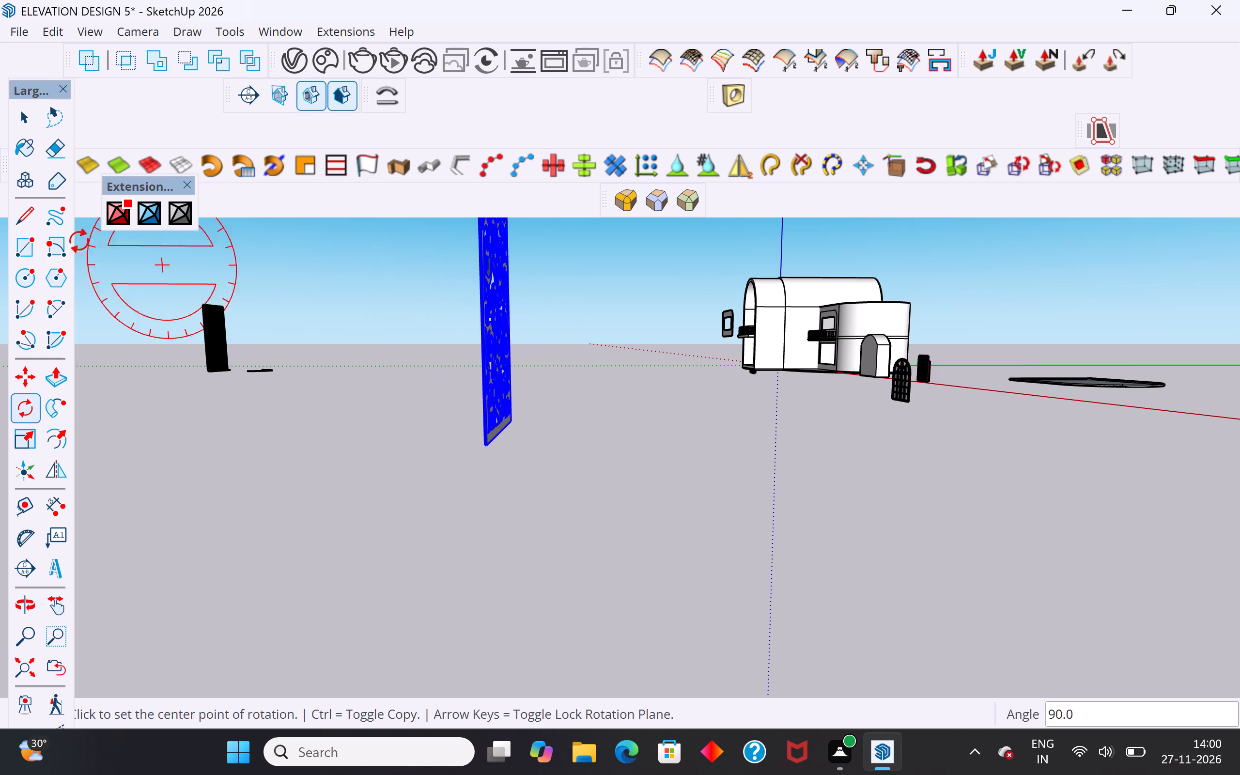
click(26, 121)
click(363, 347)
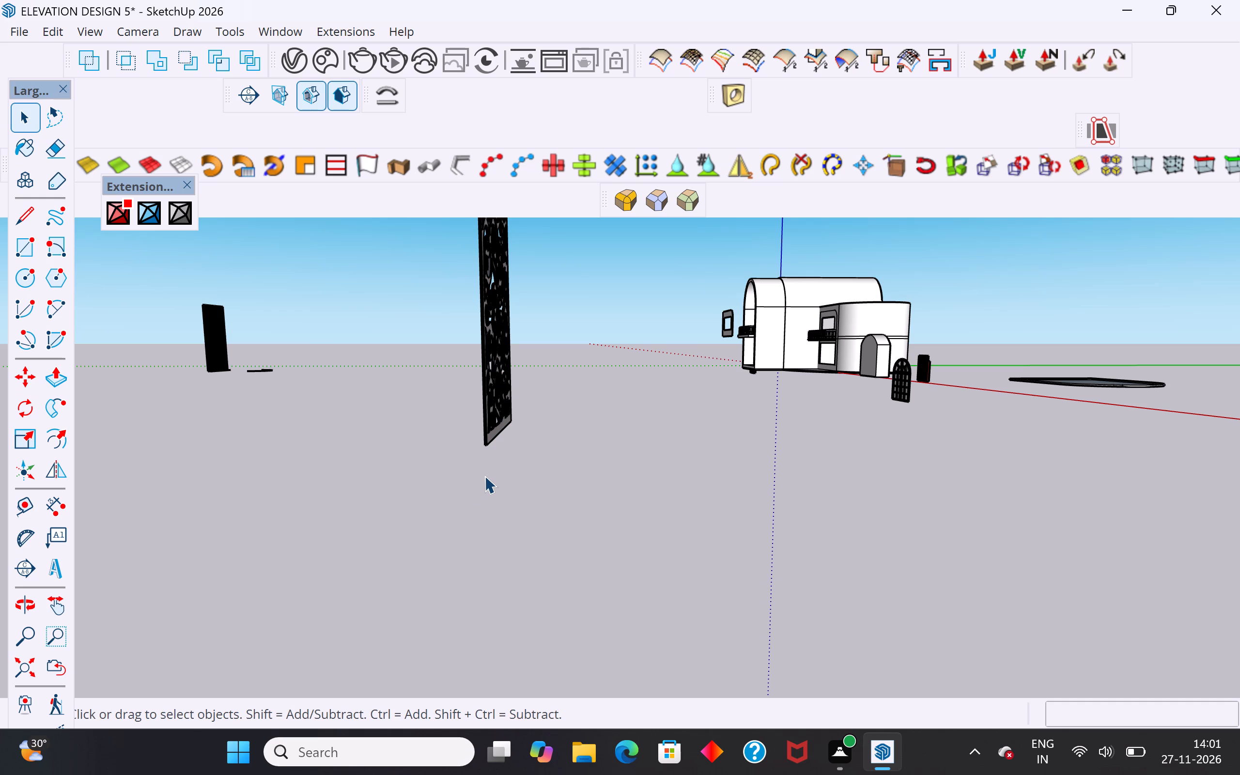
Scale the upright jali panel uniformly about its center to about 0.56, then clear the selection.
scroll(496, 465, down, 2)
middle_drag(502, 473, 760, 554)
scroll(525, 456, down, 6)
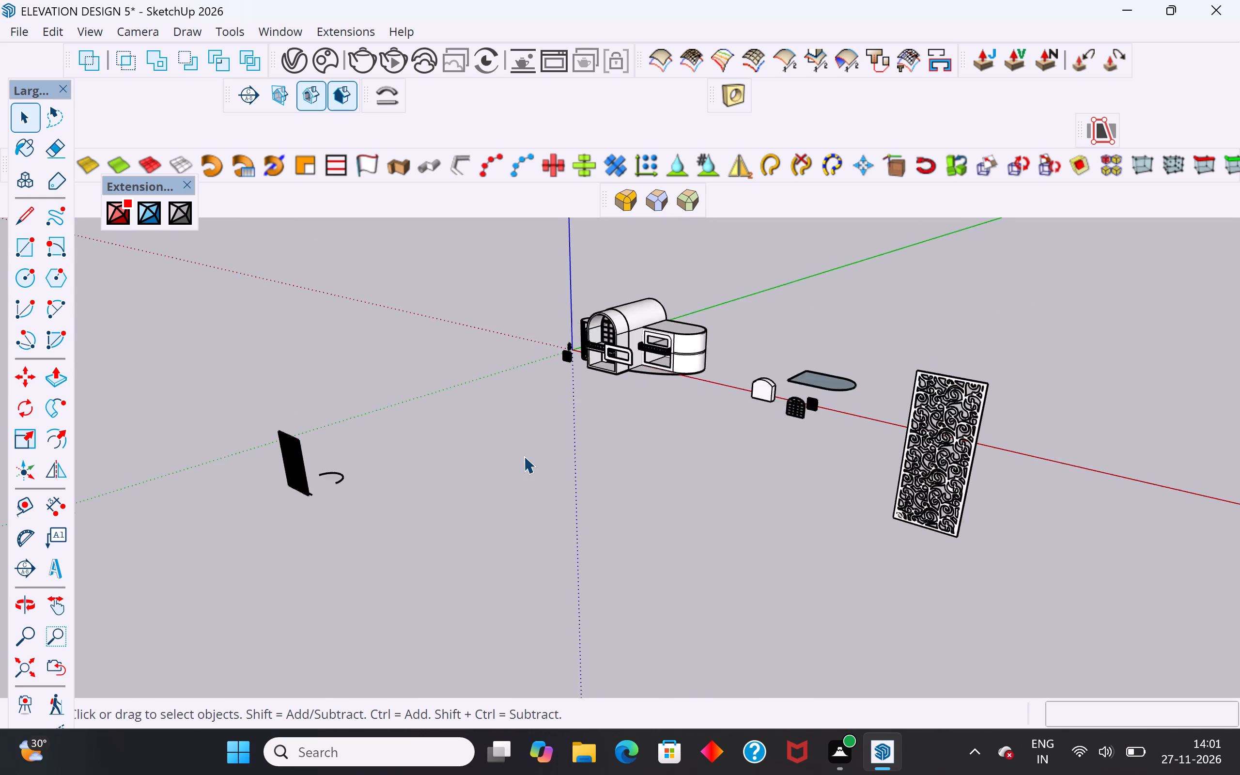
scroll(524, 456, down, 3)
middle_drag(779, 521, 855, 503)
click(859, 439)
scroll(860, 435, up, 5)
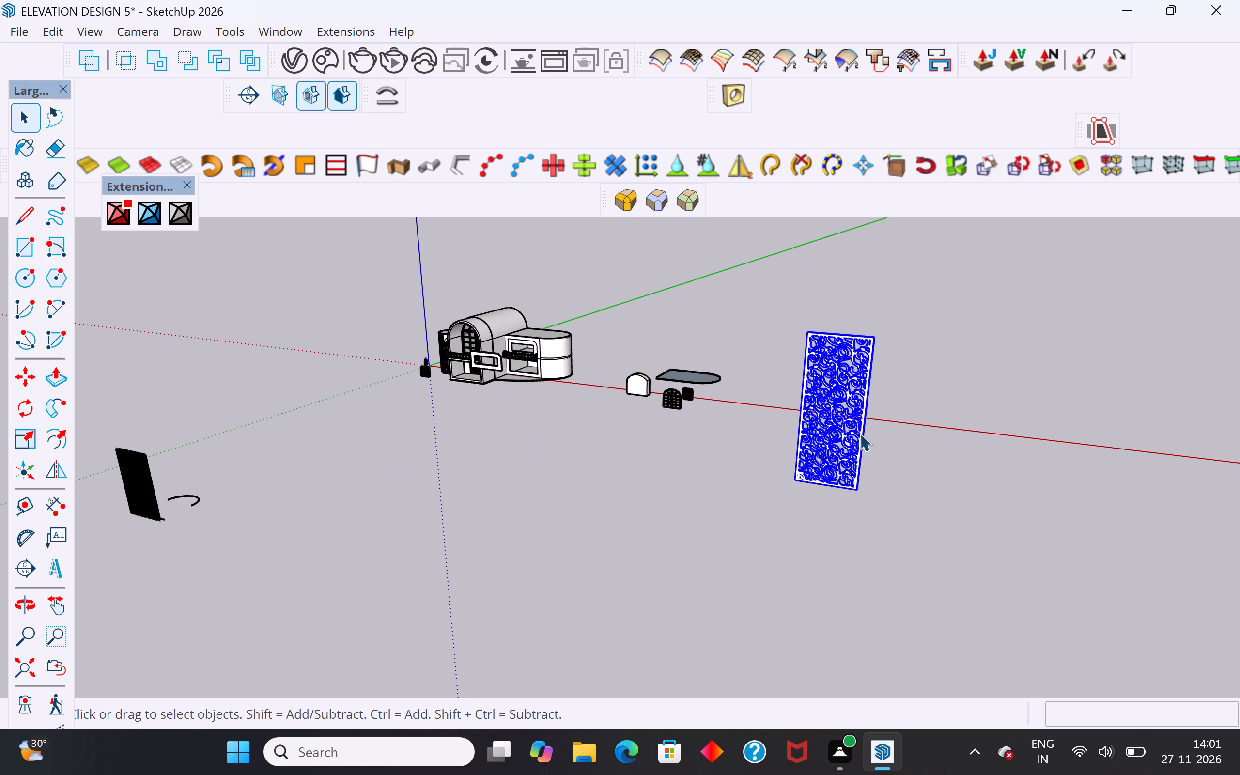
key(s)
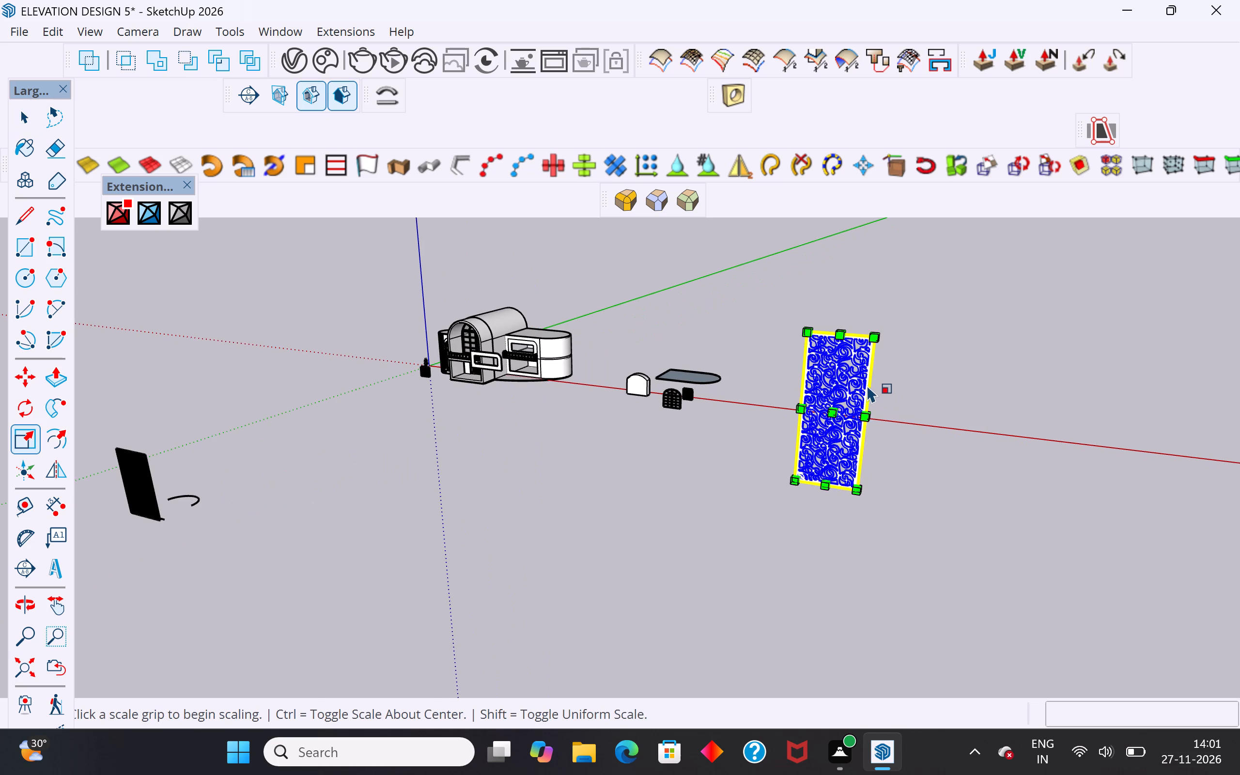
ctrl+drag(873, 335, 862, 352)
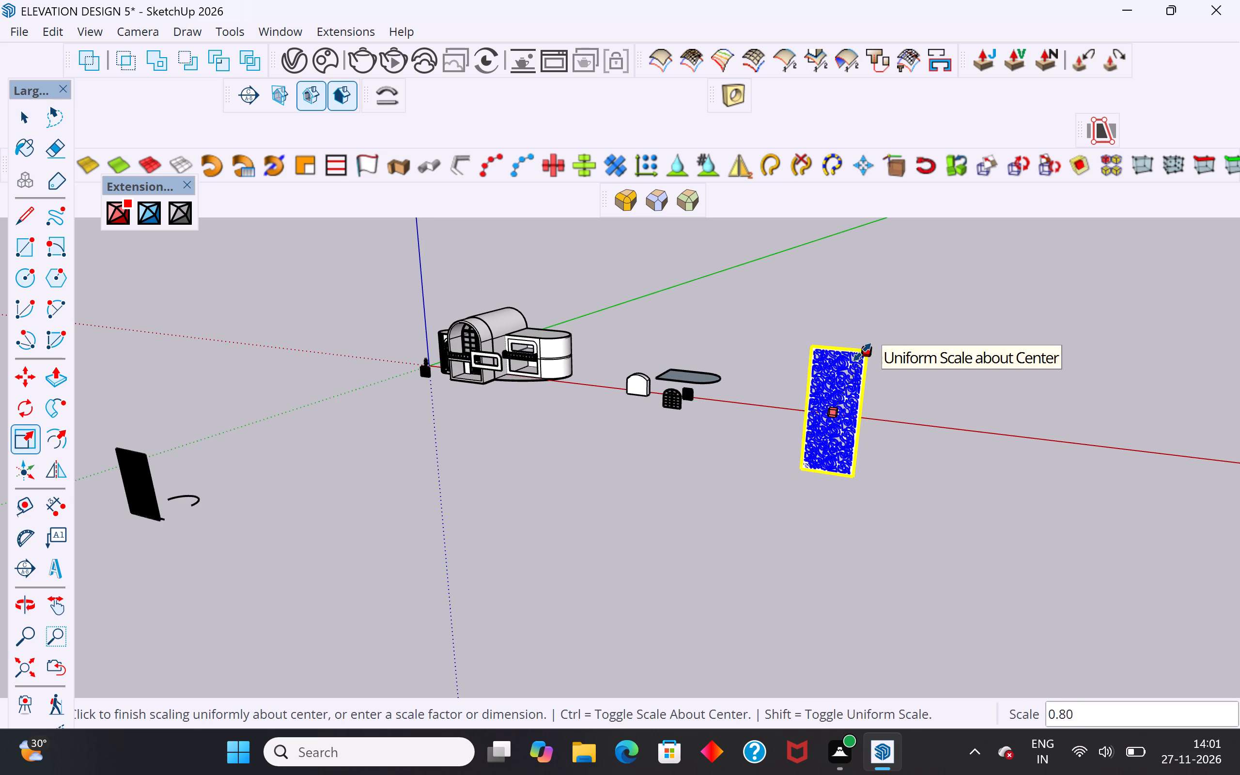
ctrl+drag(862, 352, 857, 372)
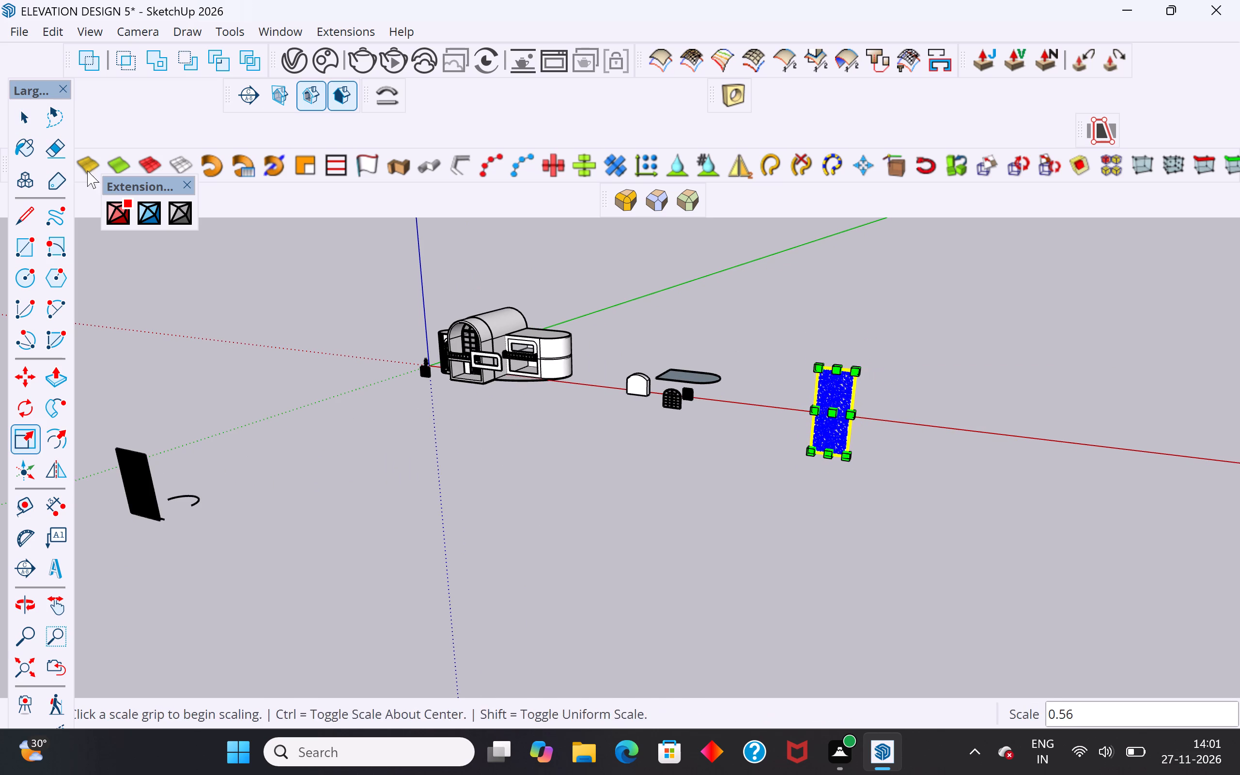
click(26, 122)
click(200, 343)
Move the jali panel by its bottom corner about 212' 11" to the loose rounded frame in front of the building.
click(843, 440)
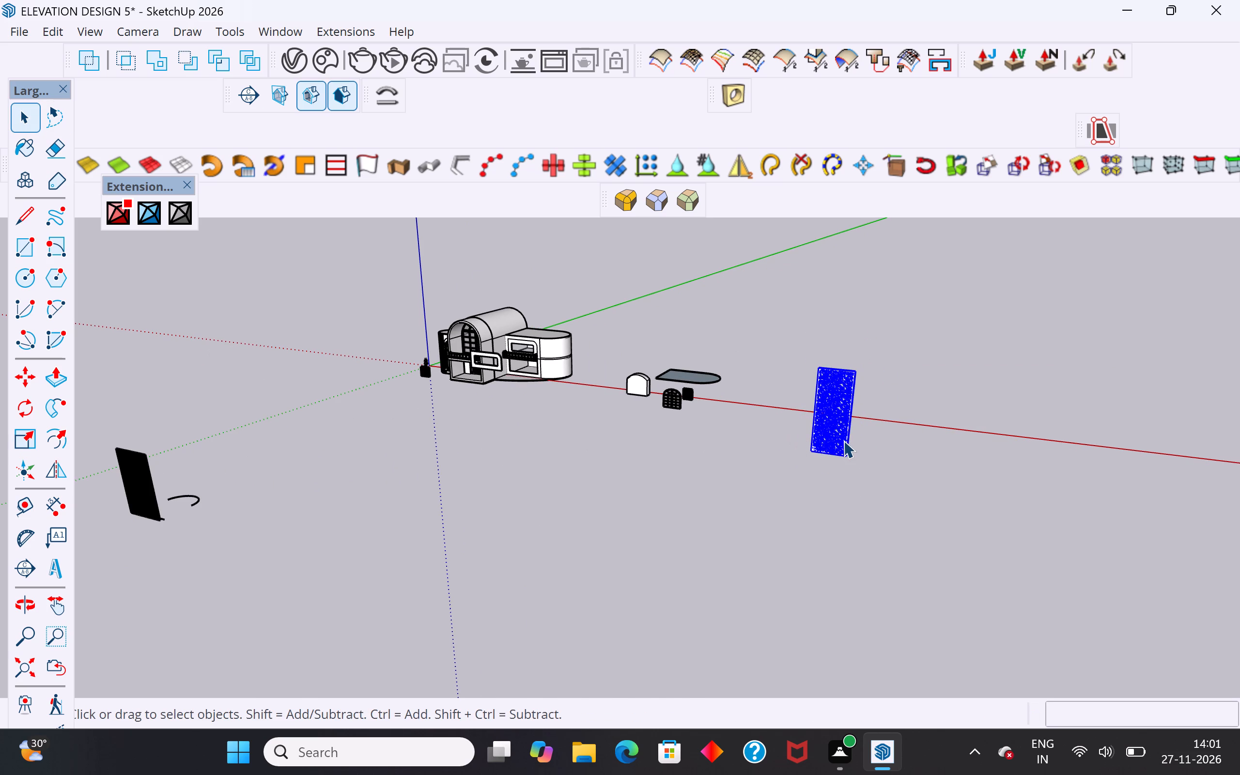
key(m)
click(802, 455)
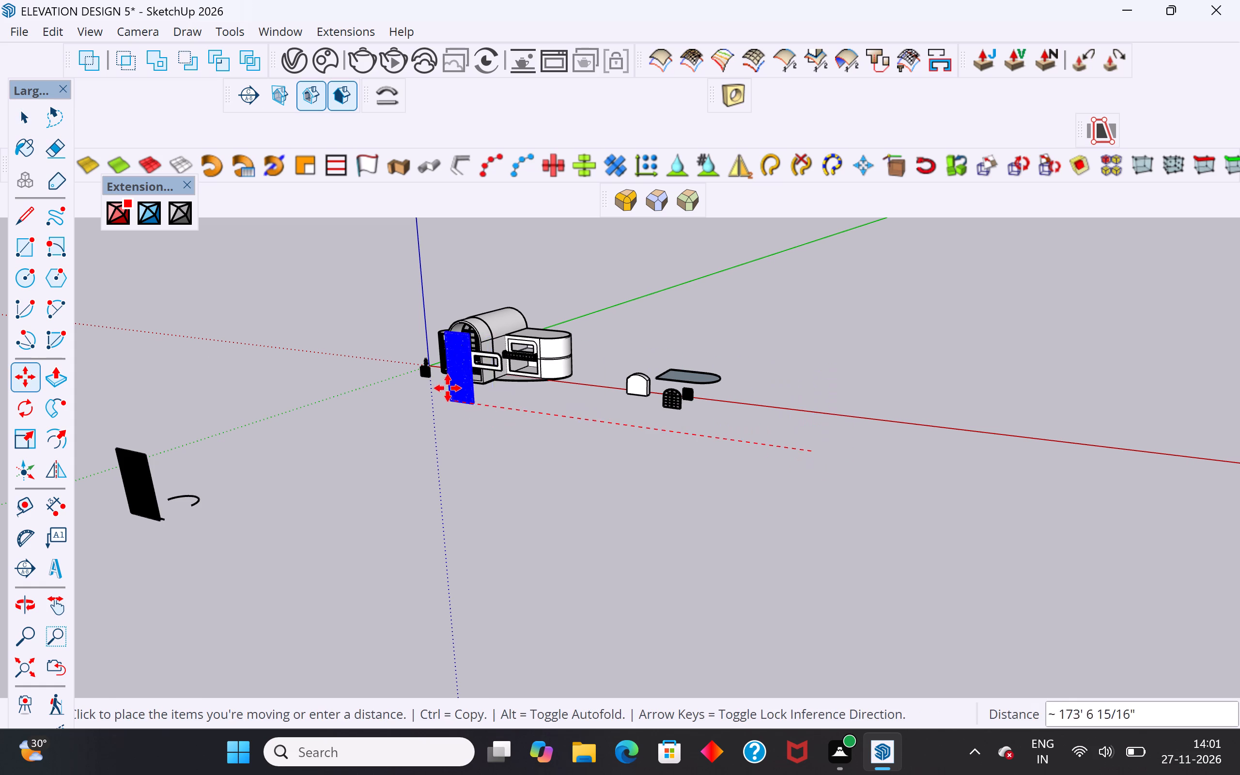
scroll(448, 385, up, 4)
middle_drag(460, 394, 803, 576)
scroll(666, 546, up, 10)
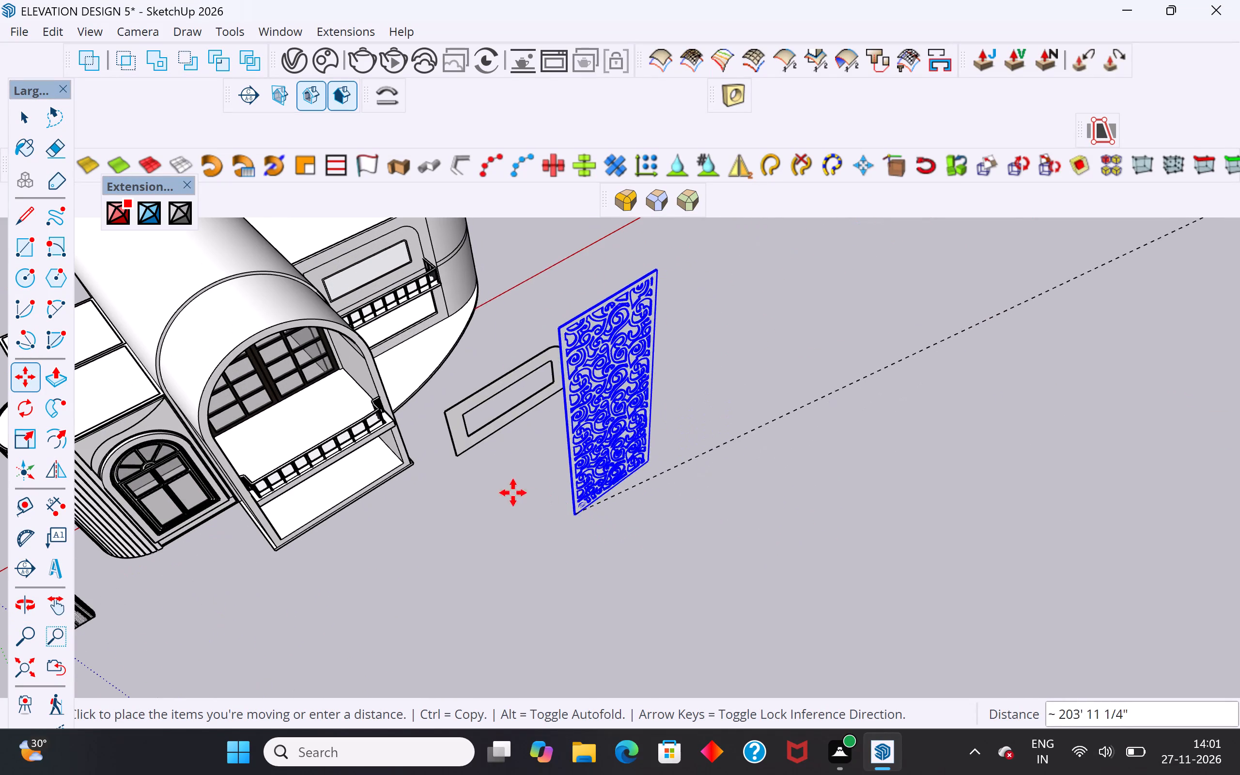
scroll(460, 451, up, 2)
scroll(461, 451, down, 1)
scroll(461, 451, up, 1)
scroll(461, 451, down, 1)
scroll(461, 451, up, 4)
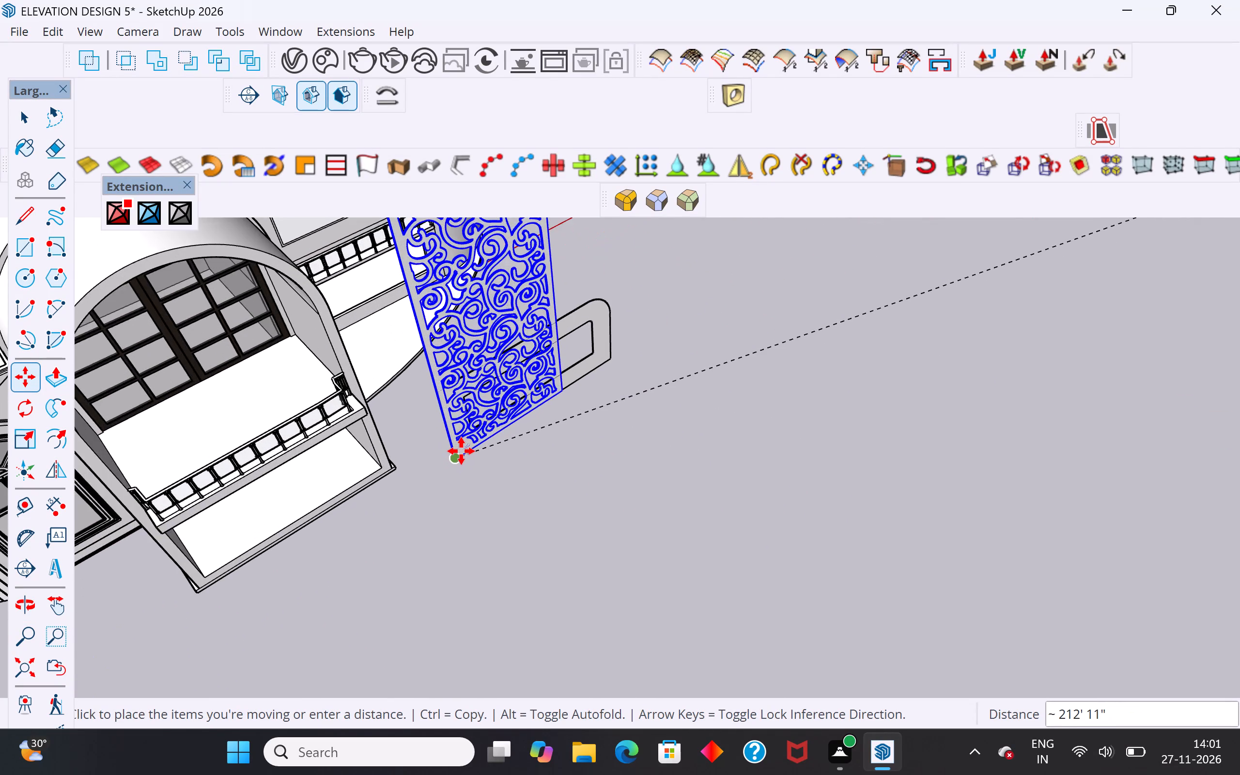
scroll(461, 451, up, 5)
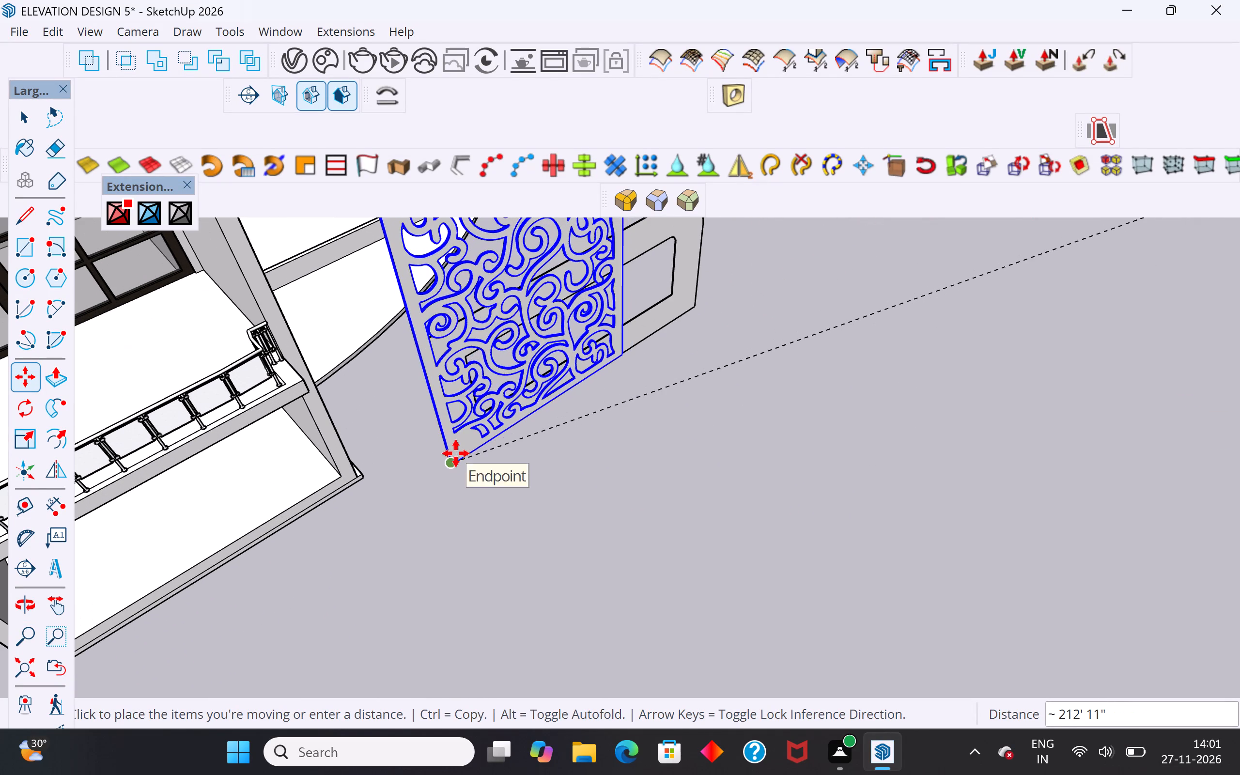
click(456, 453)
Rotate the jali panel 90° about its bottom corner in the green-axis plane so its long side lies horizontal, then clear the selection.
click(29, 410)
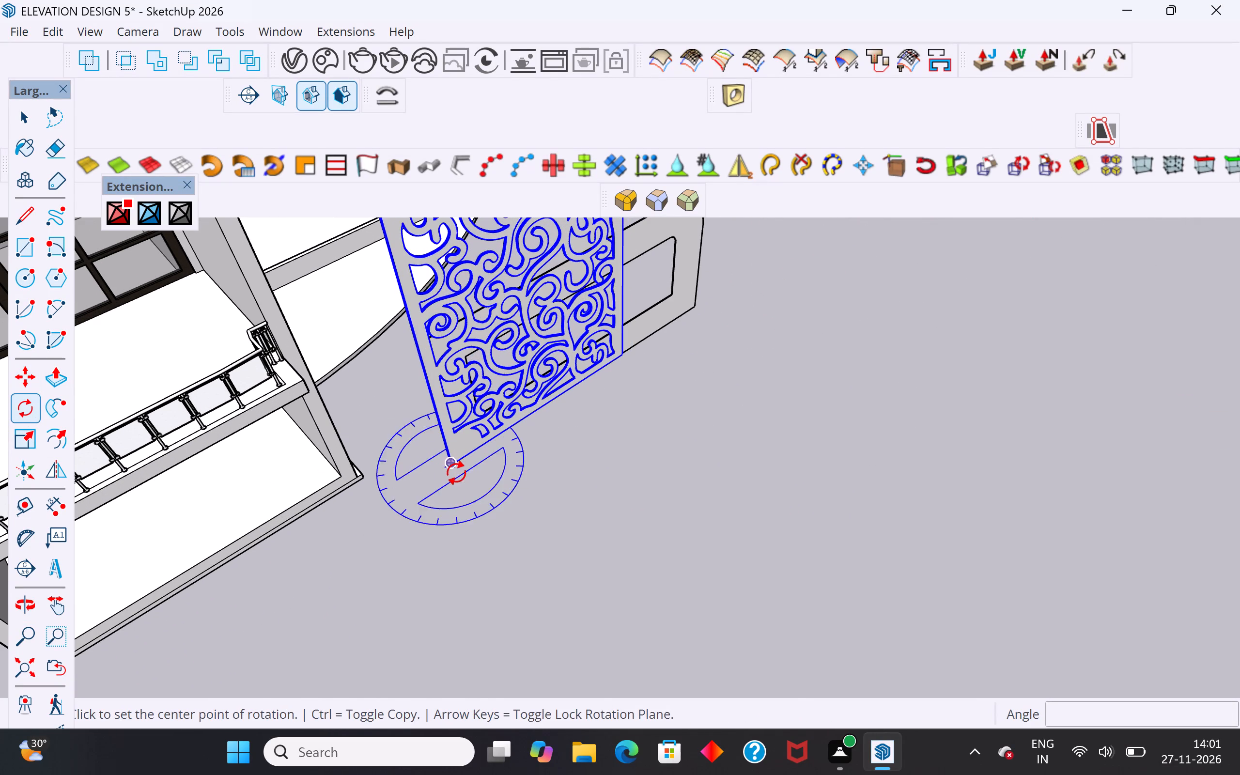
click(456, 458)
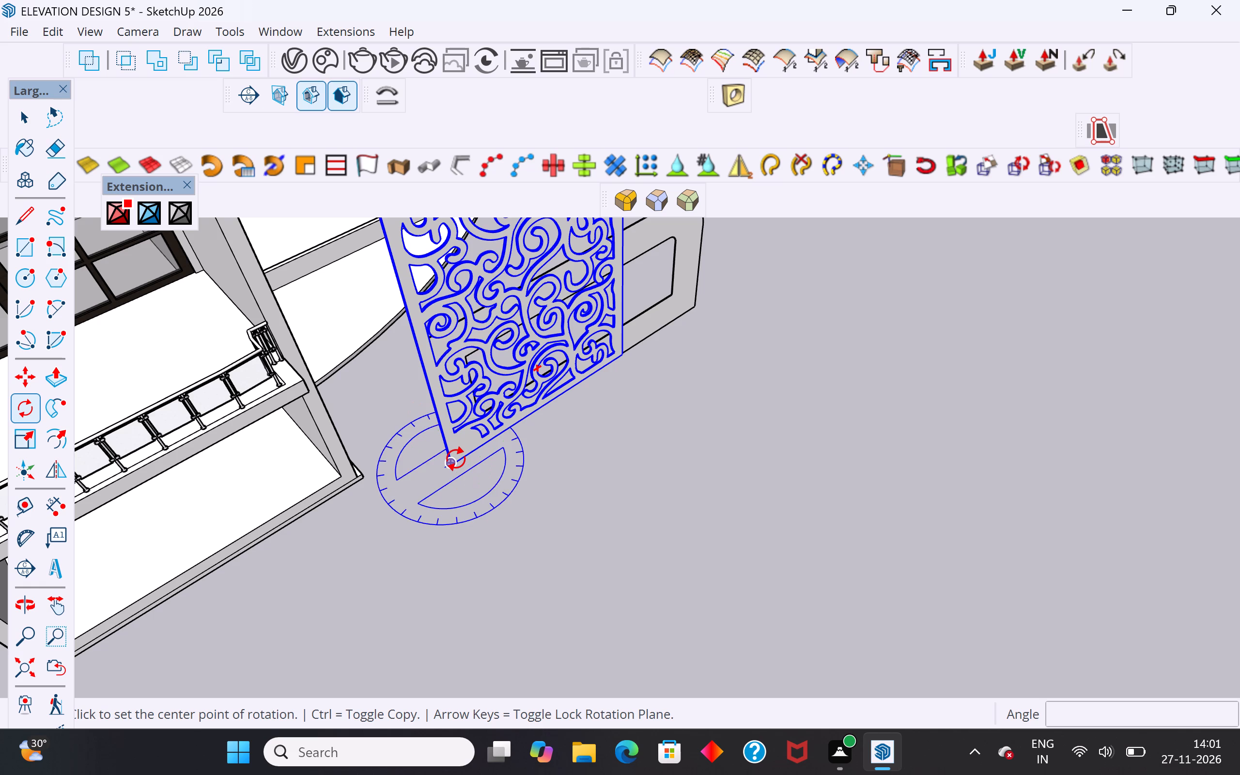
key(Escape)
key(Right)
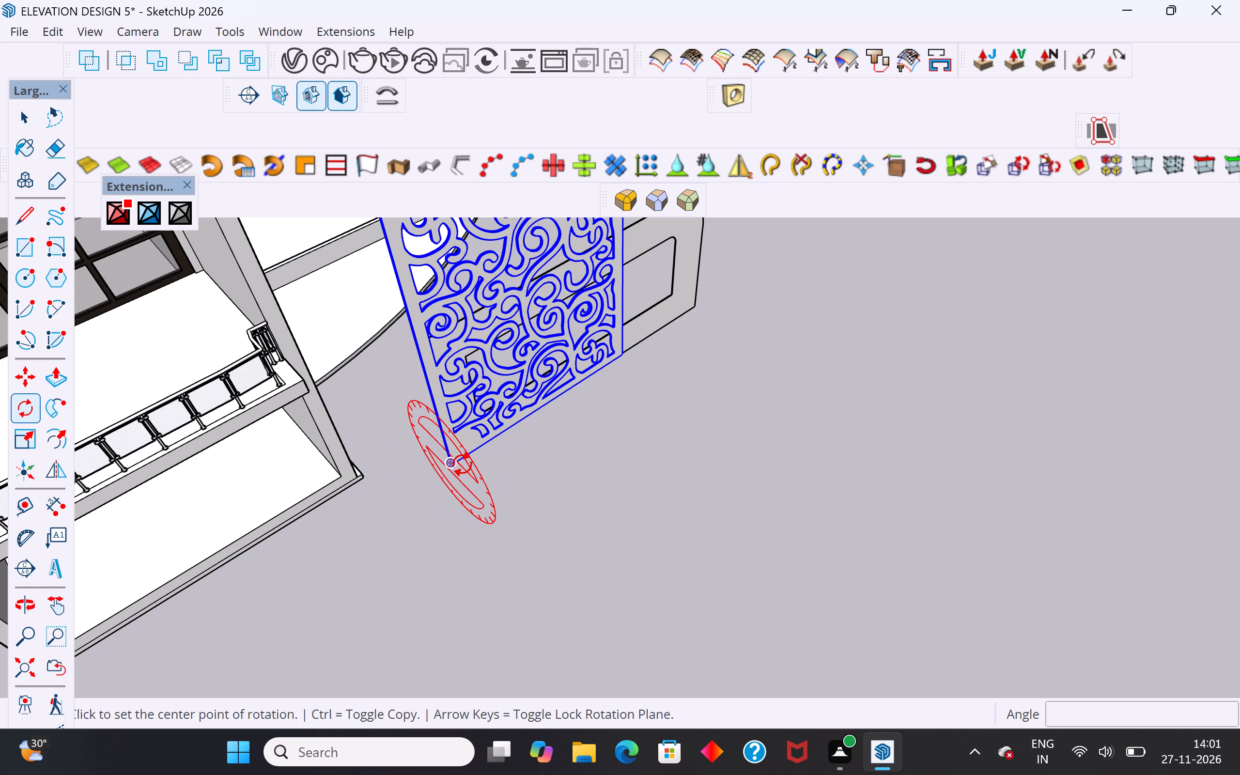
key(Left)
click(463, 464)
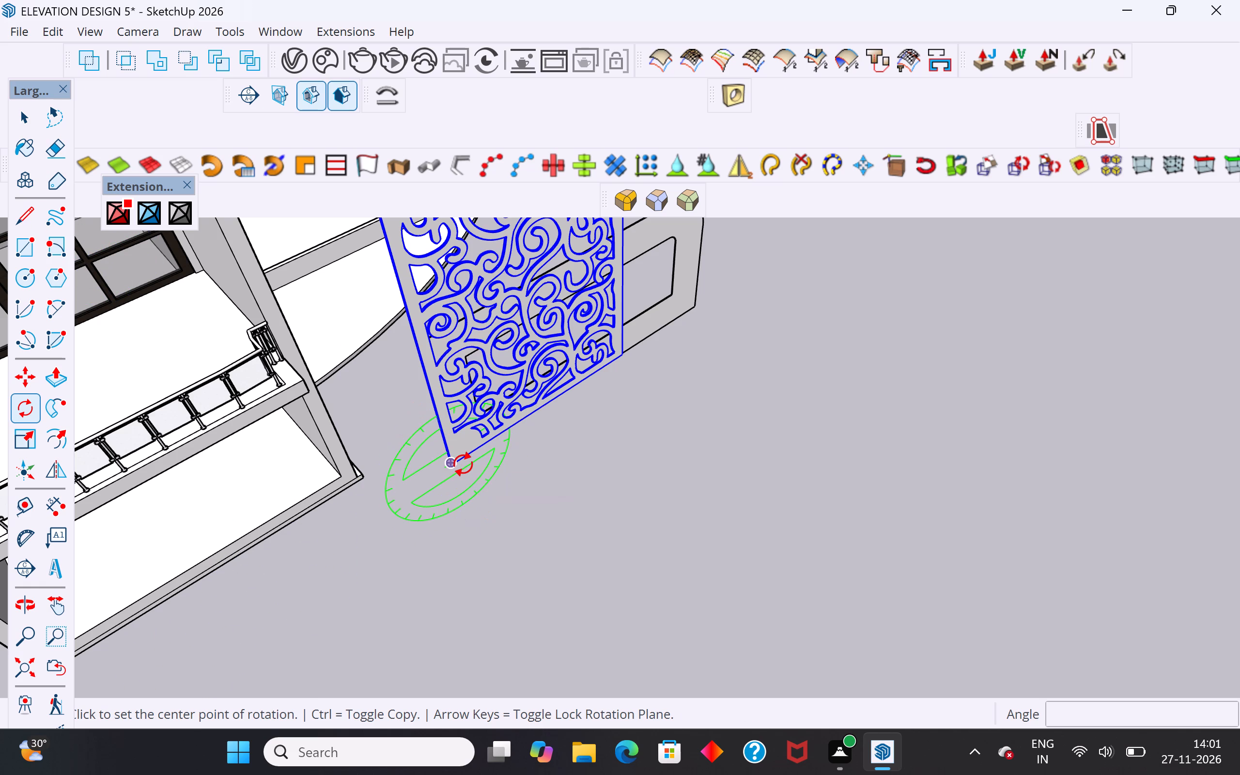
scroll(444, 407, down, 20)
scroll(444, 407, down, 4)
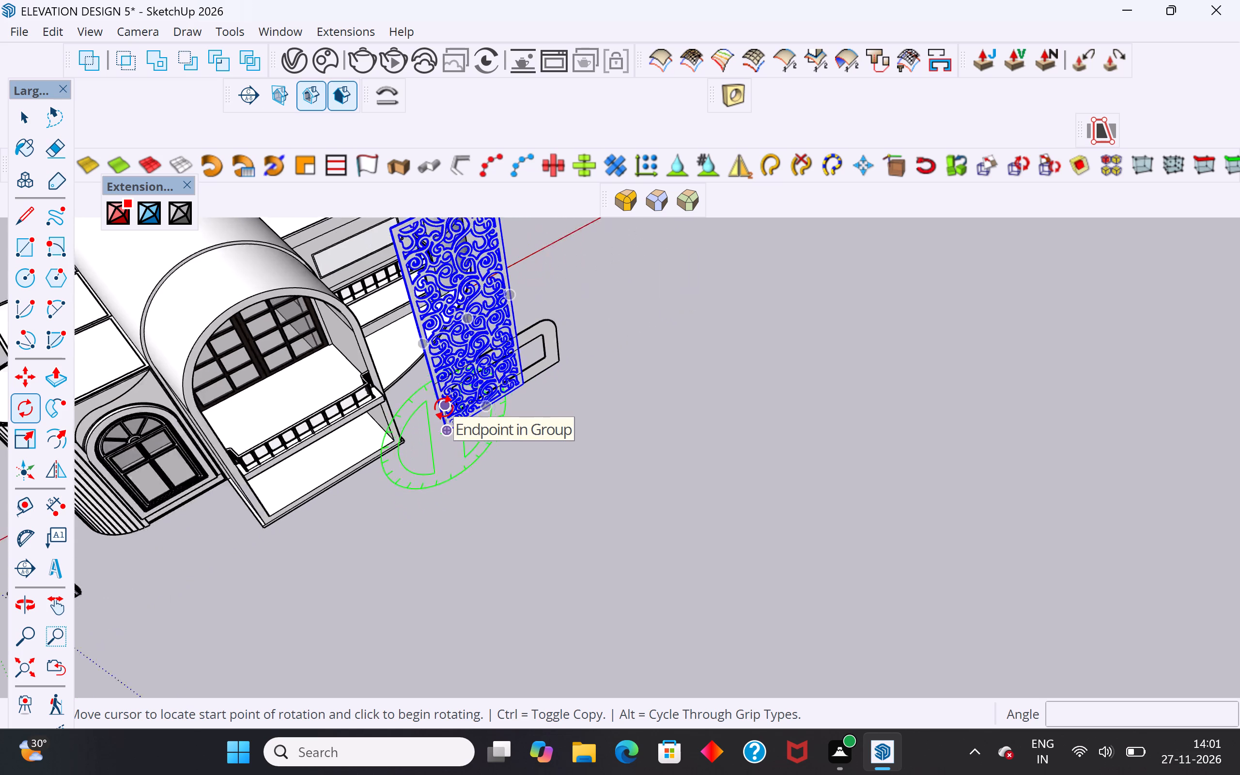
scroll(444, 407, down, 2)
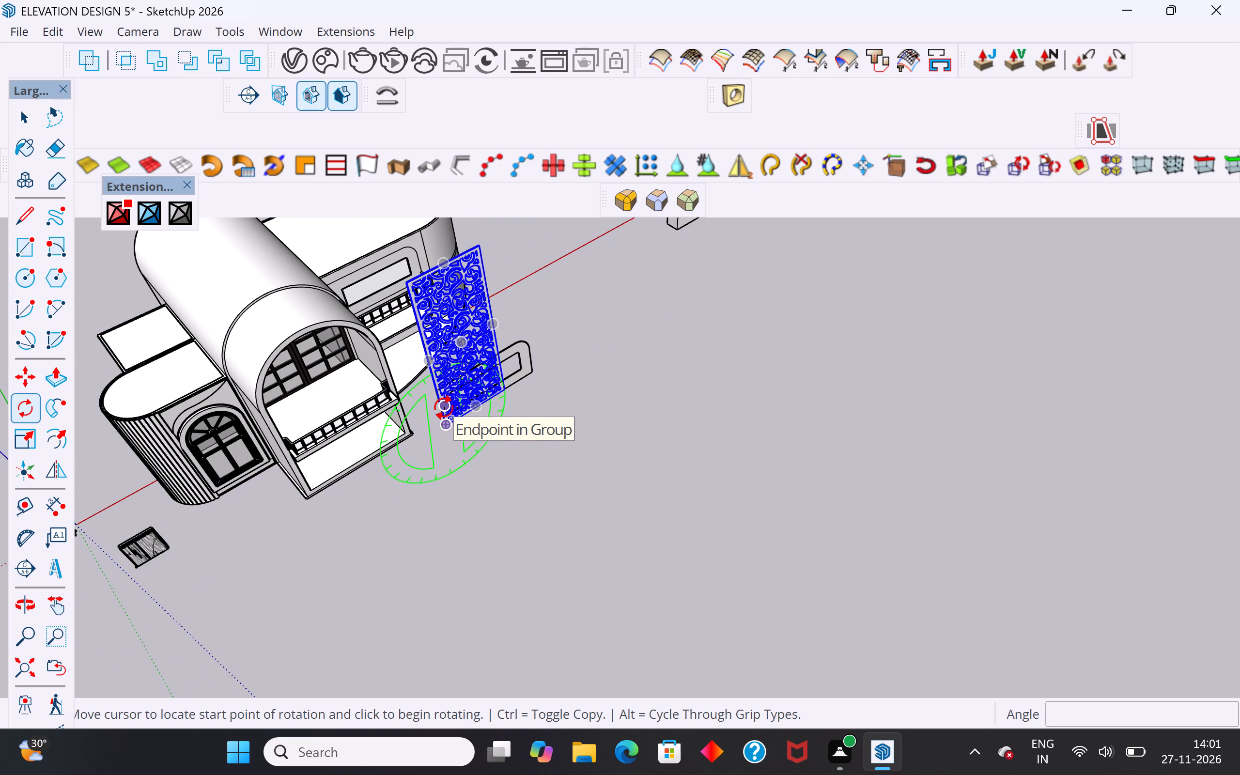
click(406, 279)
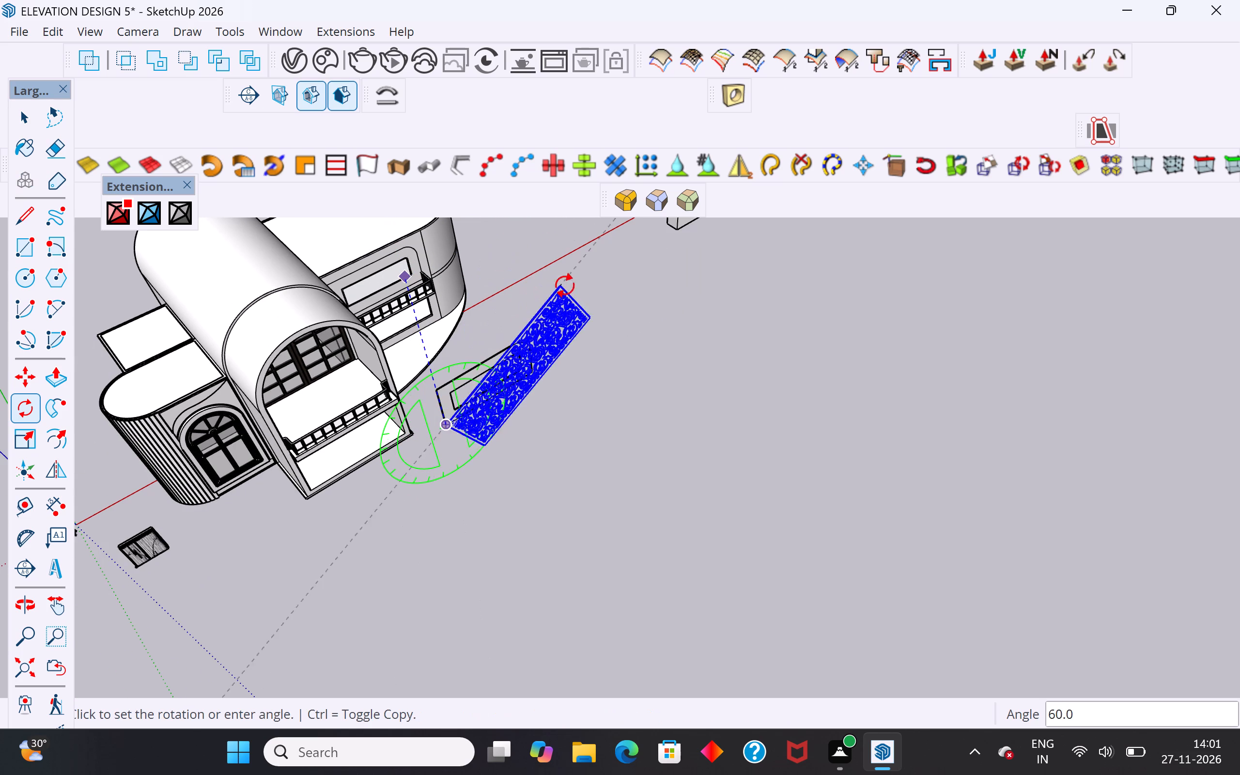
click(541, 366)
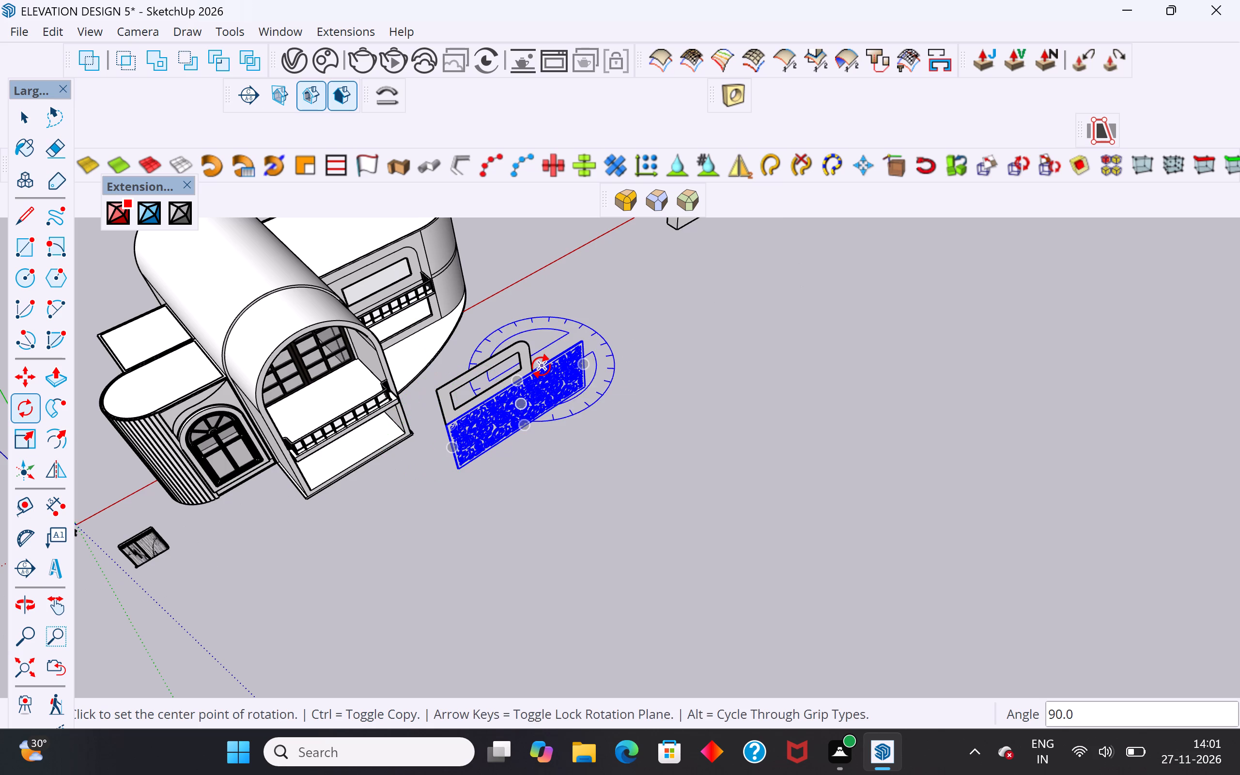
click(30, 122)
click(441, 529)
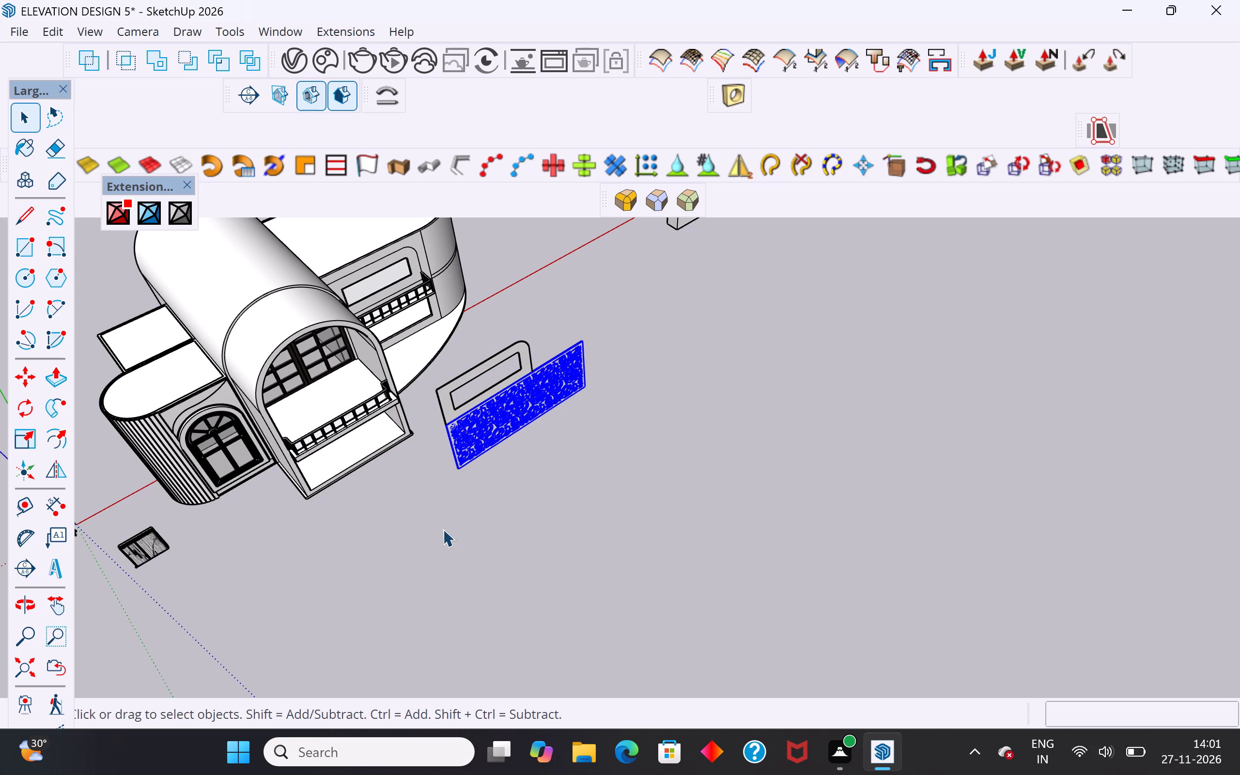
Move the horizontal jali panel about 11' 5" clear of the loose rounded frame, then raise it vertically by its bottom corner.
middle_drag(460, 503, 460, 469)
scroll(462, 466, up, 7)
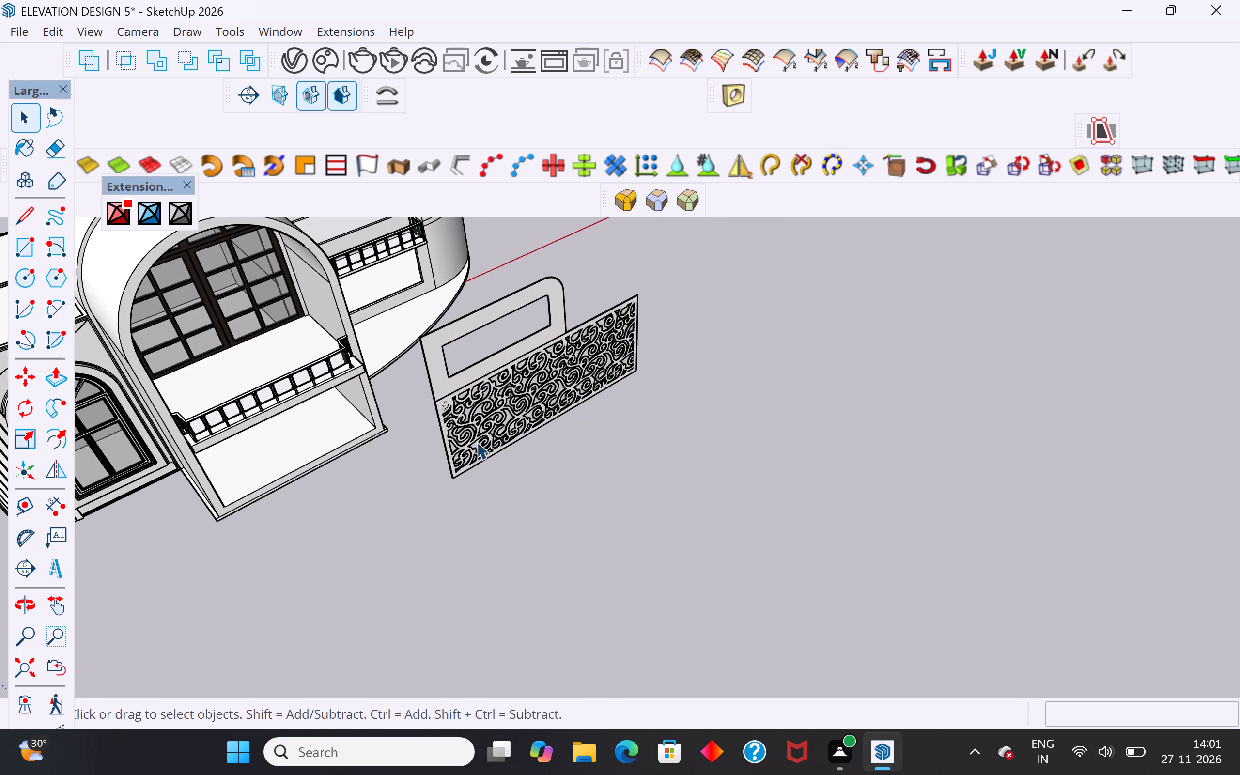
scroll(477, 442, up, 3)
middle_drag(480, 432, 495, 378)
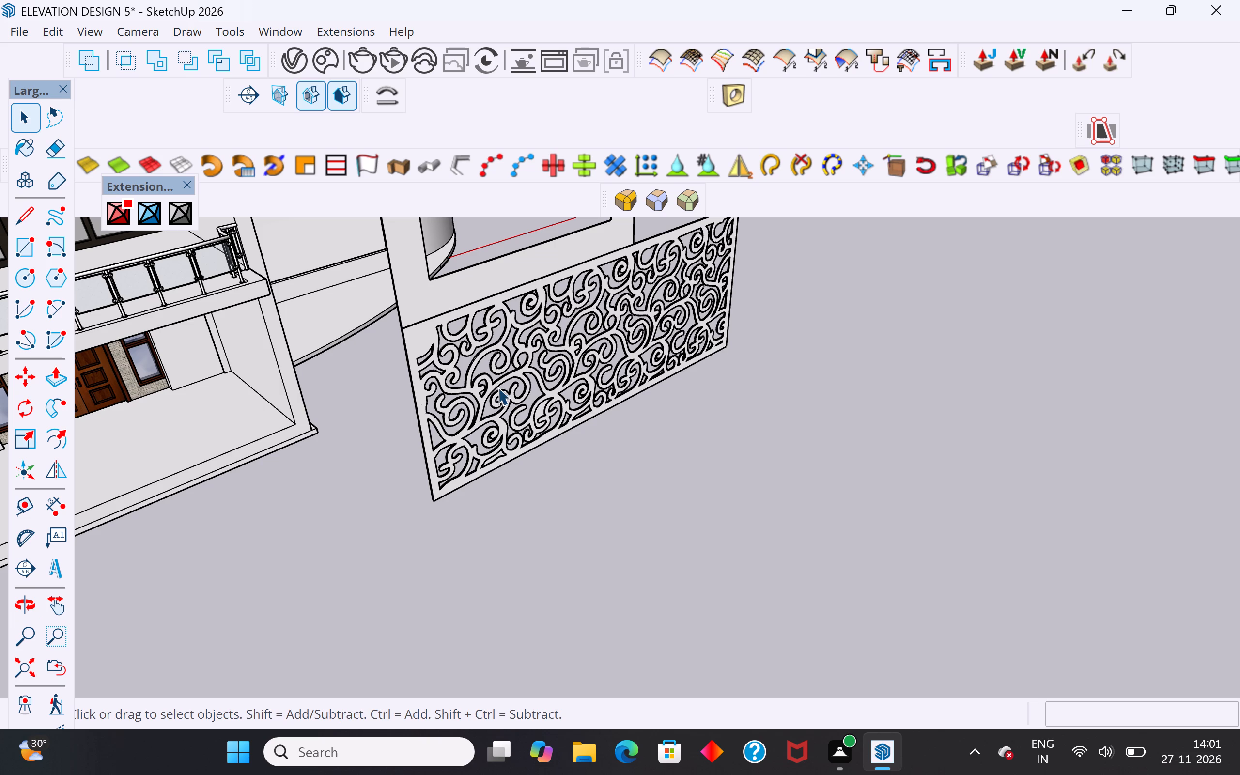
middle_drag(559, 435, 509, 434)
middle_drag(509, 434, 450, 423)
scroll(558, 482, down, 6)
scroll(624, 422, down, 6)
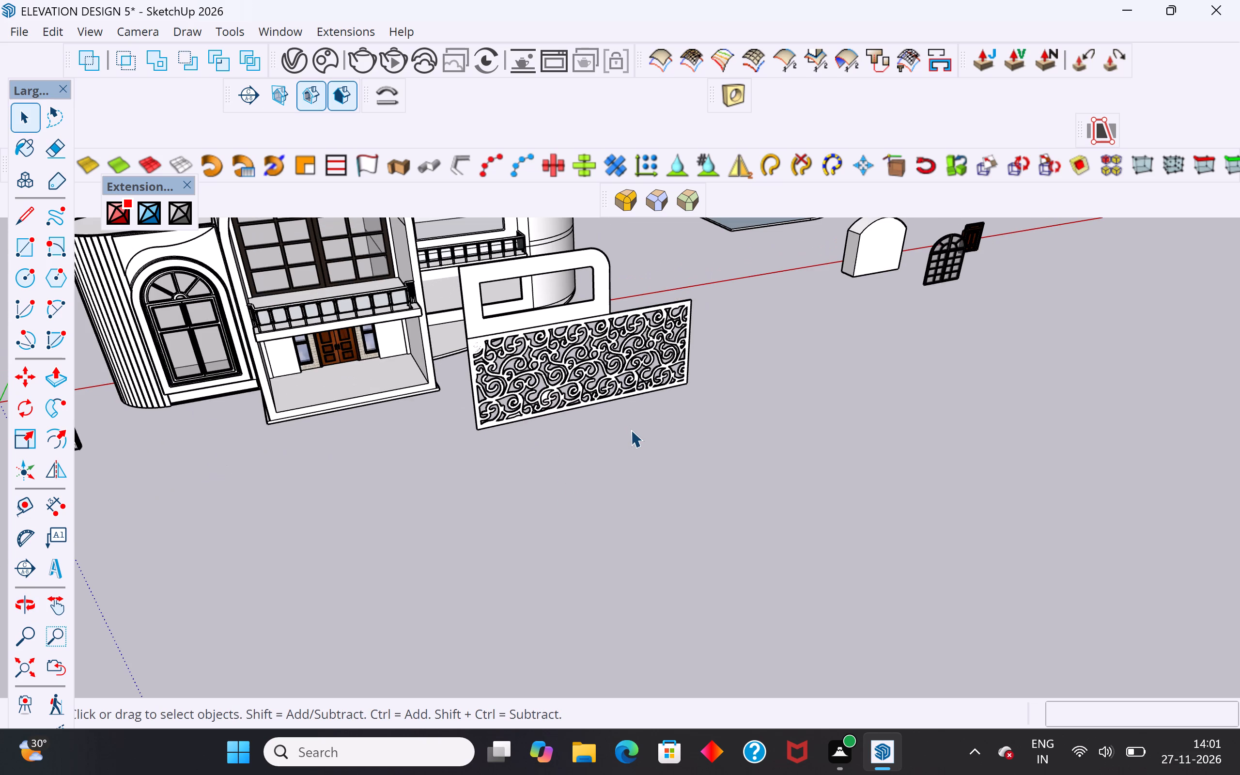
middle_drag(710, 404, 502, 377)
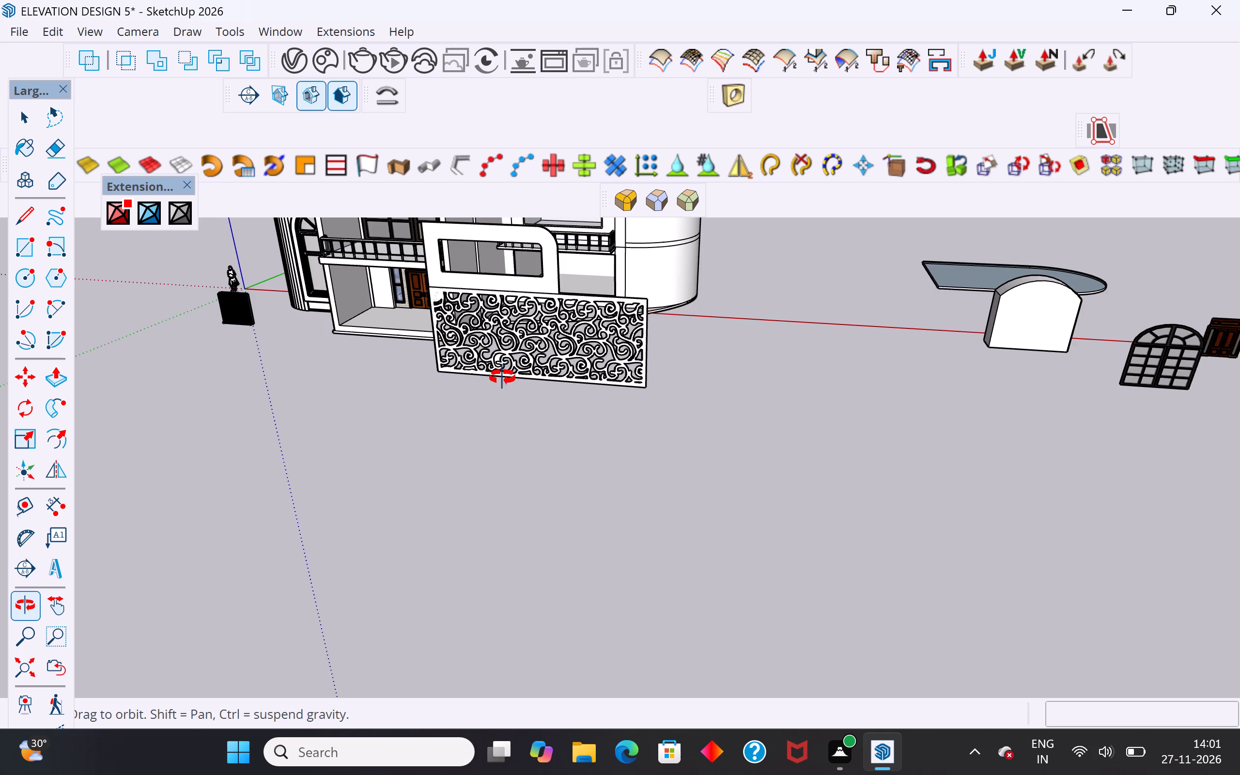
middle_drag(502, 377, 500, 377)
click(528, 333)
middle_drag(716, 355, 1071, 374)
scroll(300, 376, up, 6)
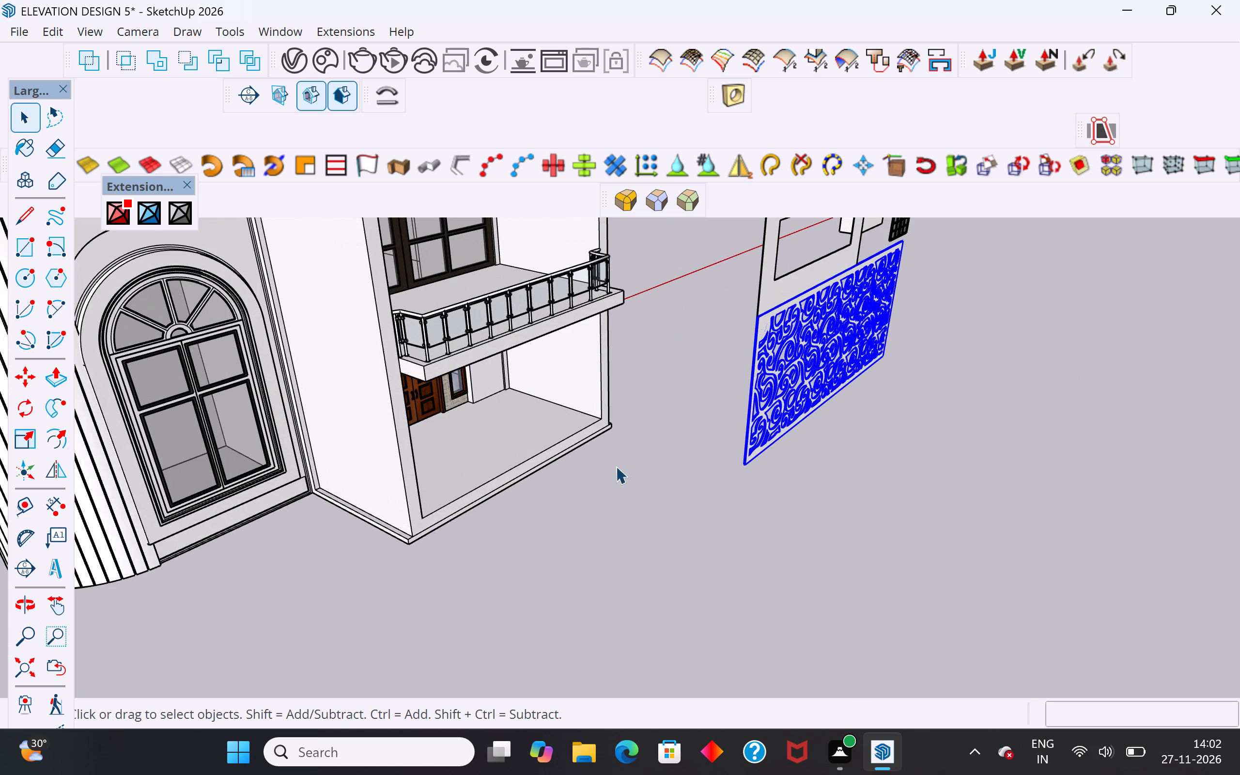
middle_drag(701, 488, 723, 456)
scroll(677, 577, down, 8)
scroll(705, 491, up, 3)
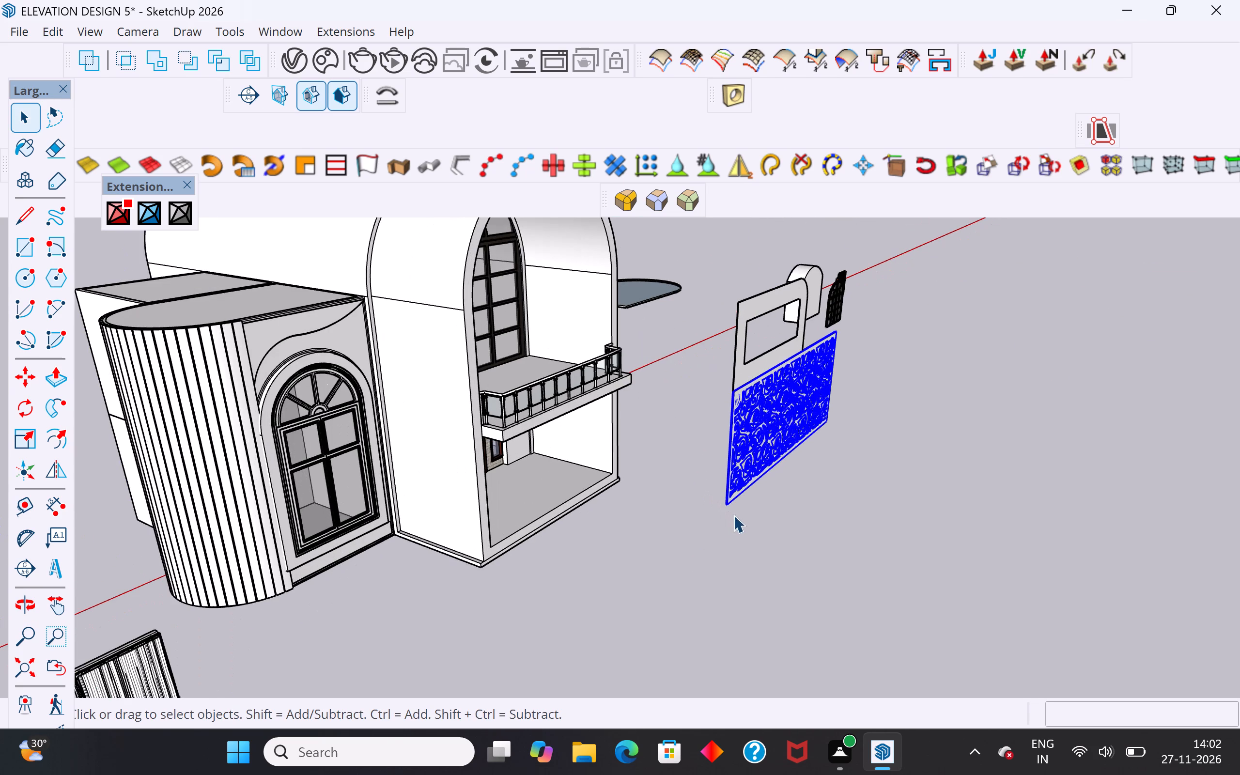
key(m)
click(735, 515)
click(827, 524)
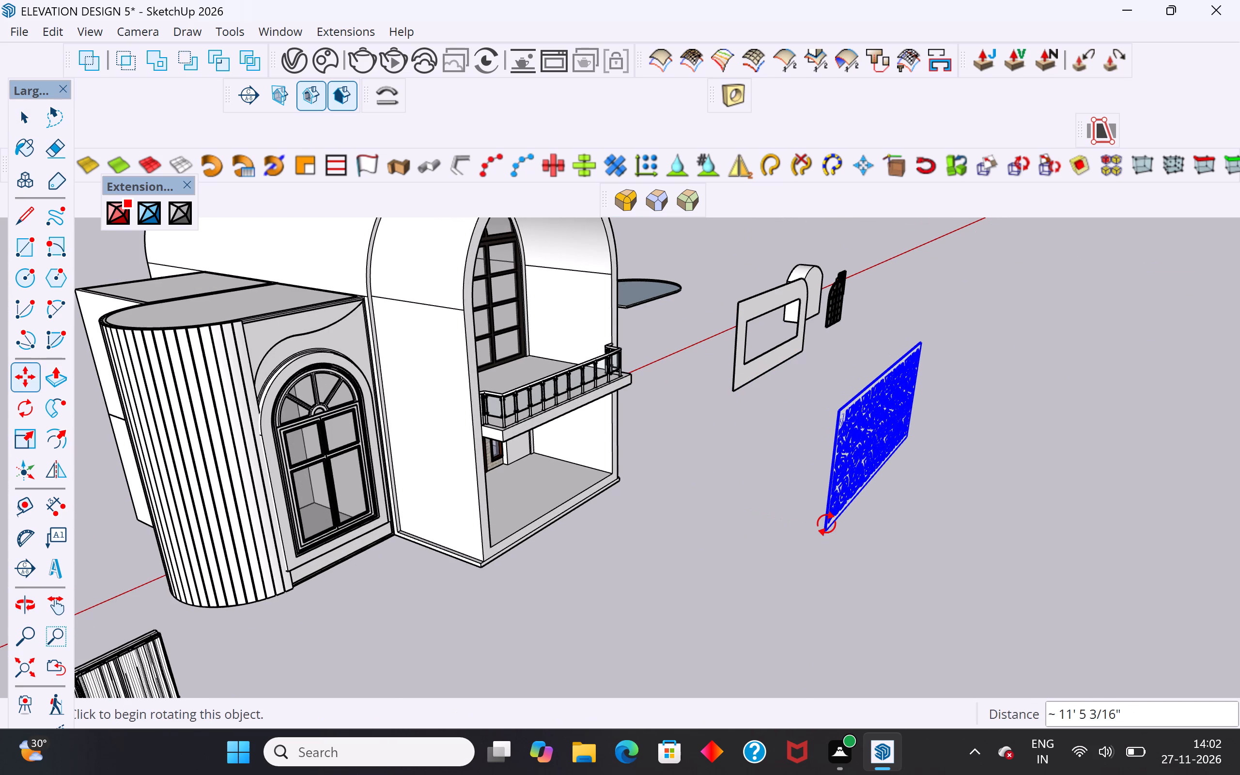
click(826, 523)
key(Escape)
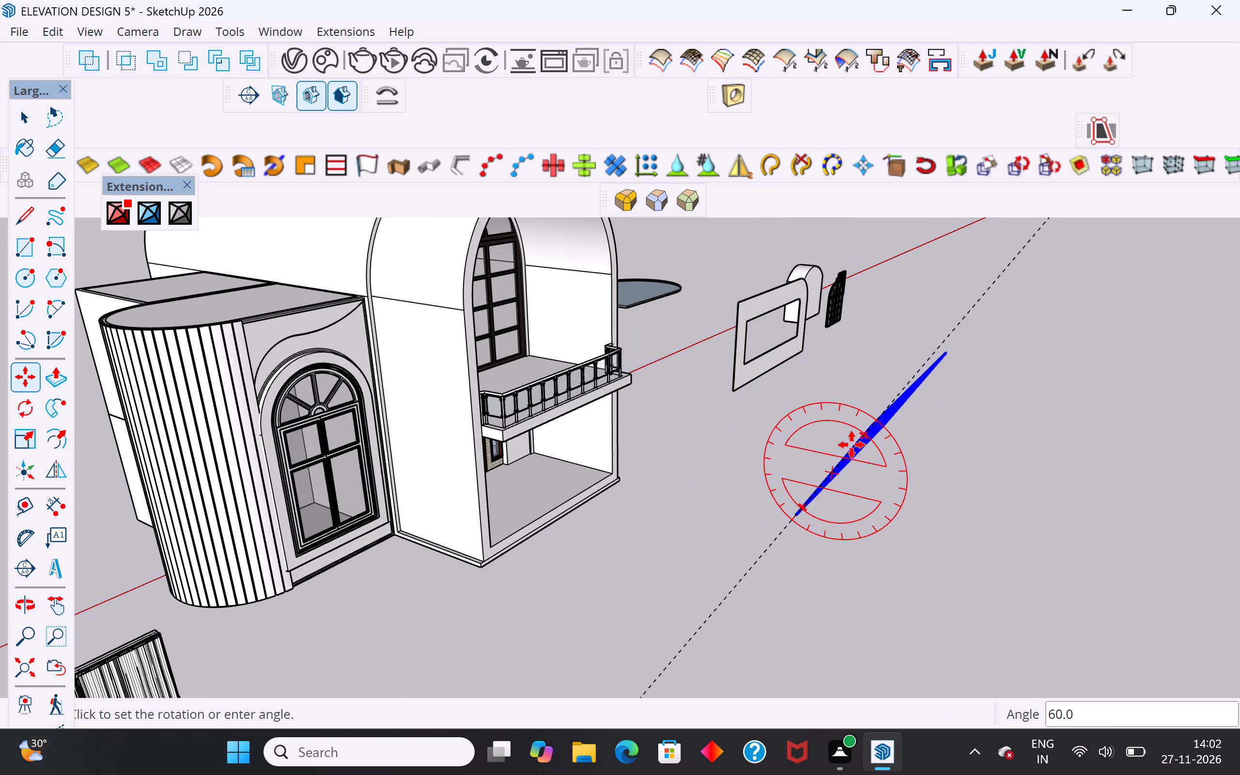
click(829, 533)
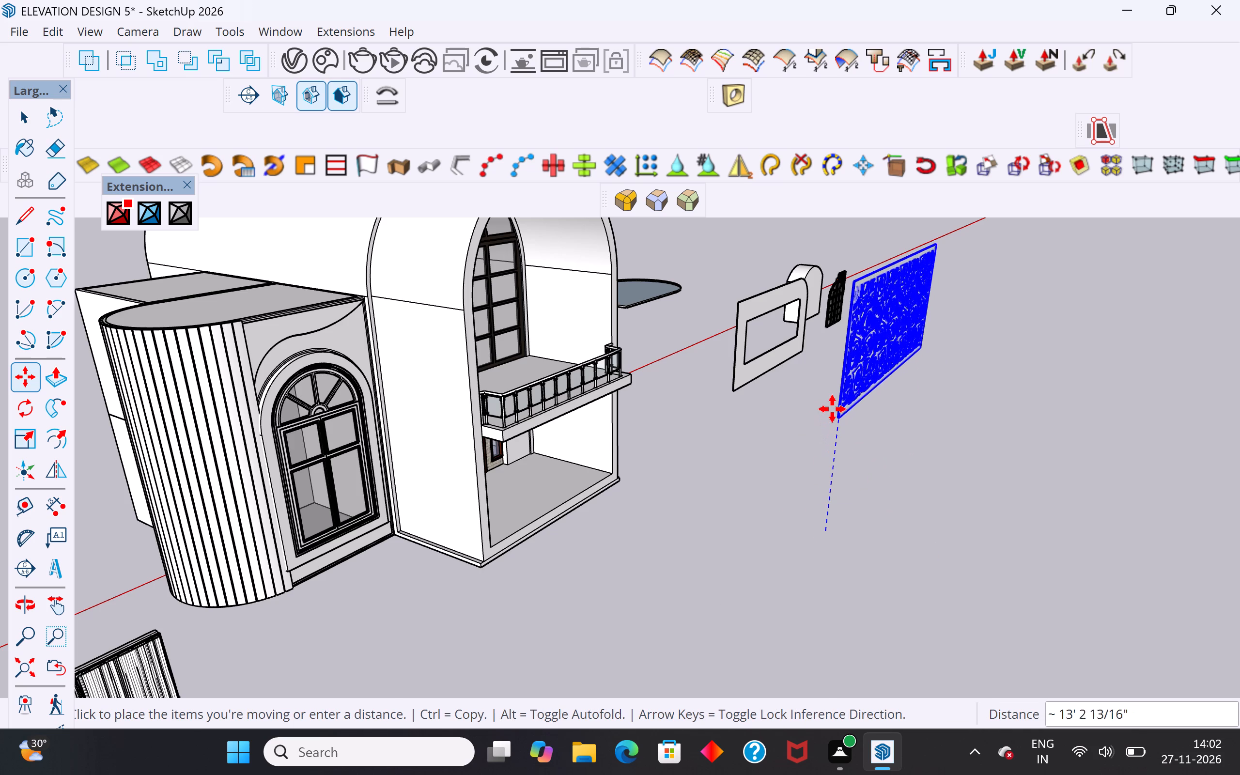
click(830, 425)
Select the whole loose rounded frame behind the jali panel, make it a group, and clear the selection.
middle_drag(1058, 511, 513, 498)
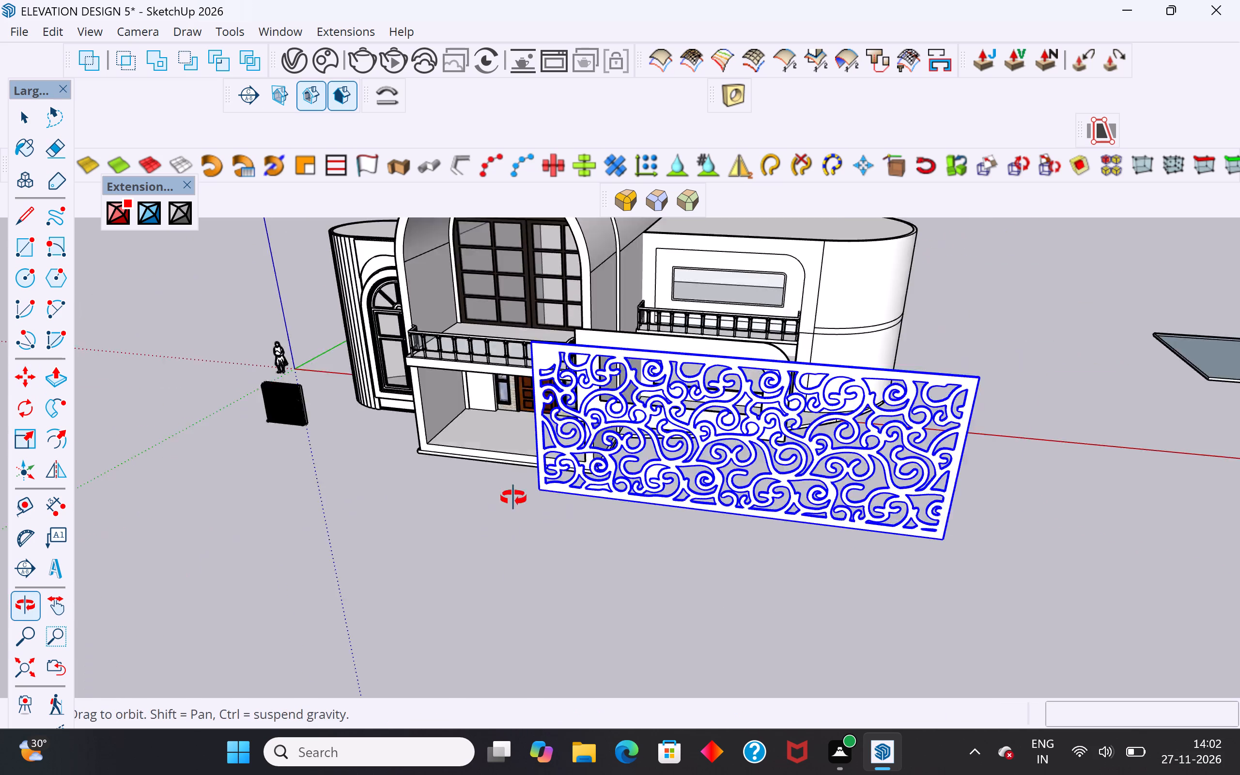
middle_drag(513, 498, 490, 493)
scroll(637, 581, down, 5)
middle_drag(775, 496, 777, 545)
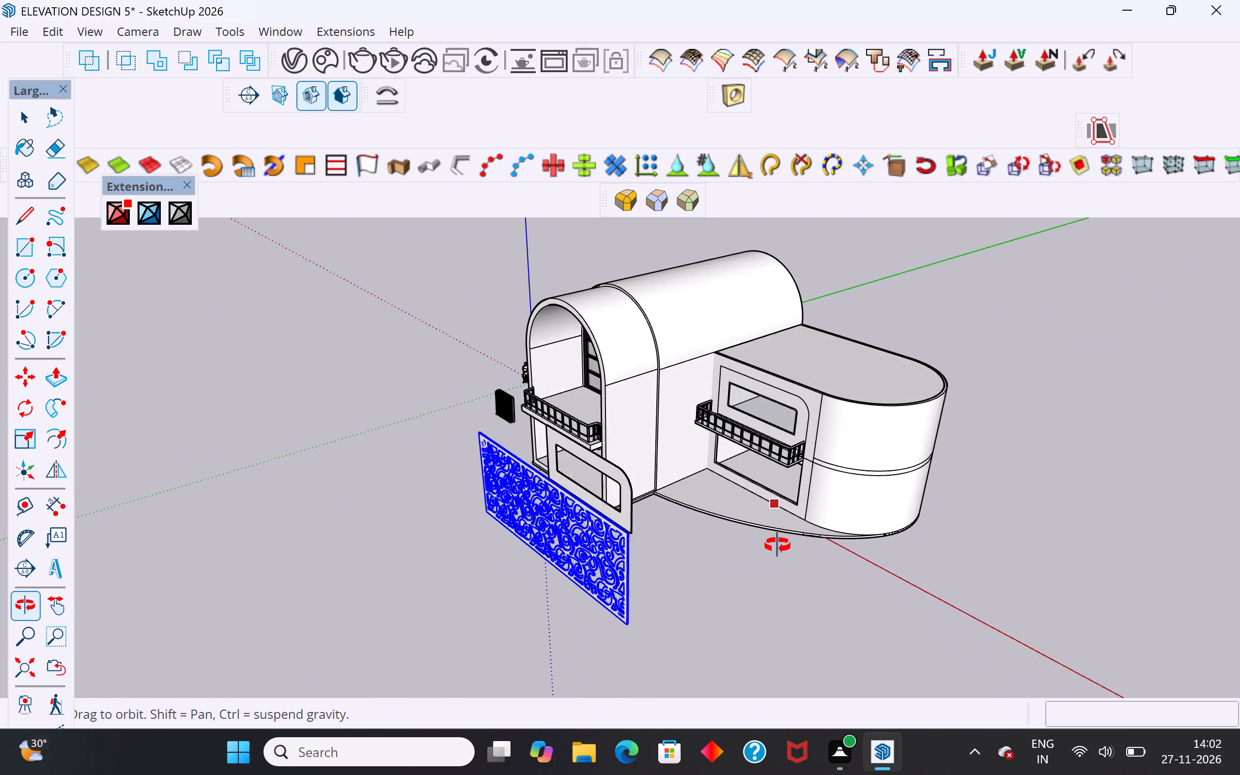
middle_drag(777, 545, 778, 545)
middle_drag(481, 556, 649, 567)
scroll(640, 533, up, 3)
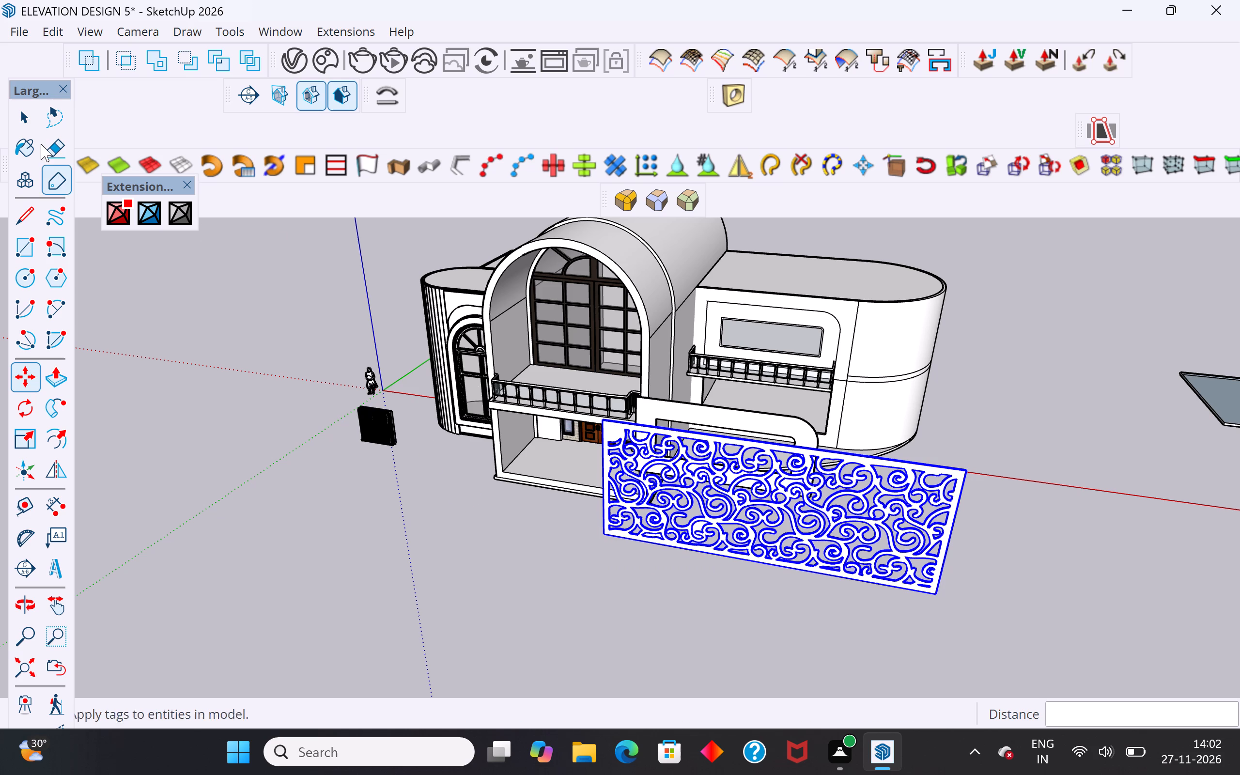
click(28, 123)
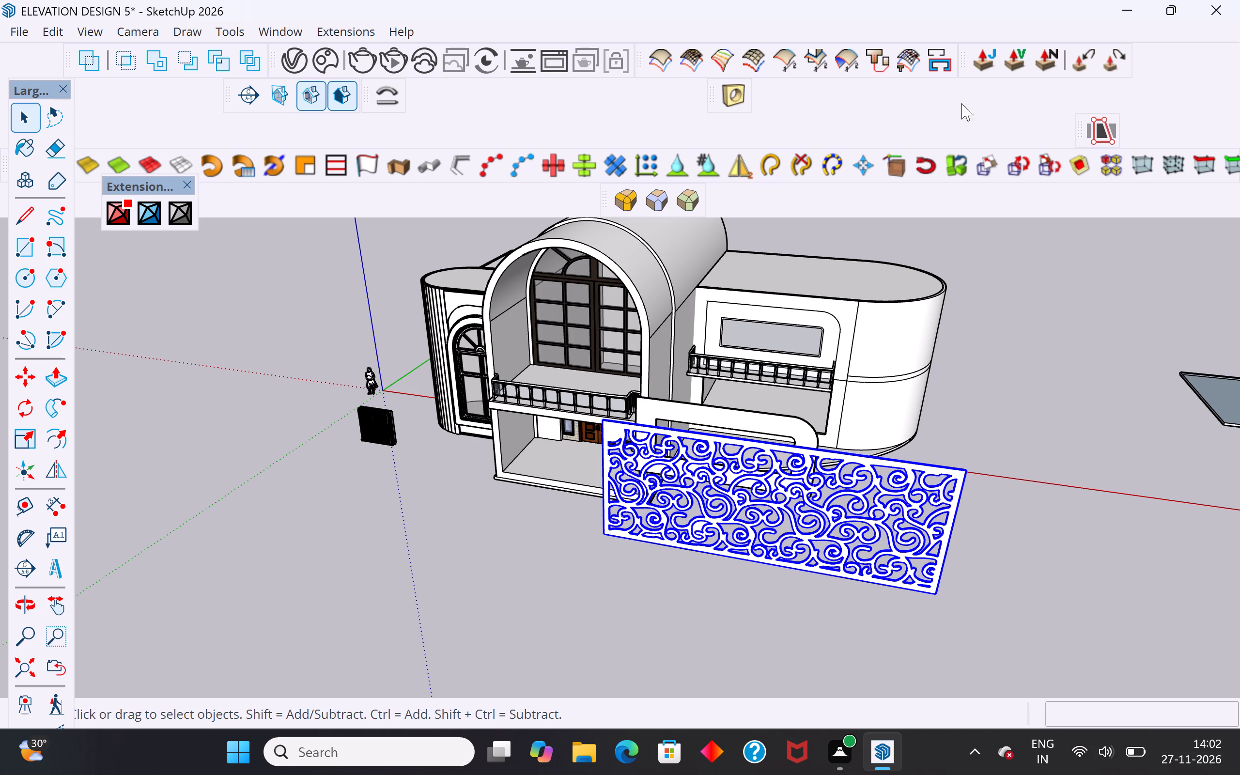
click(1104, 125)
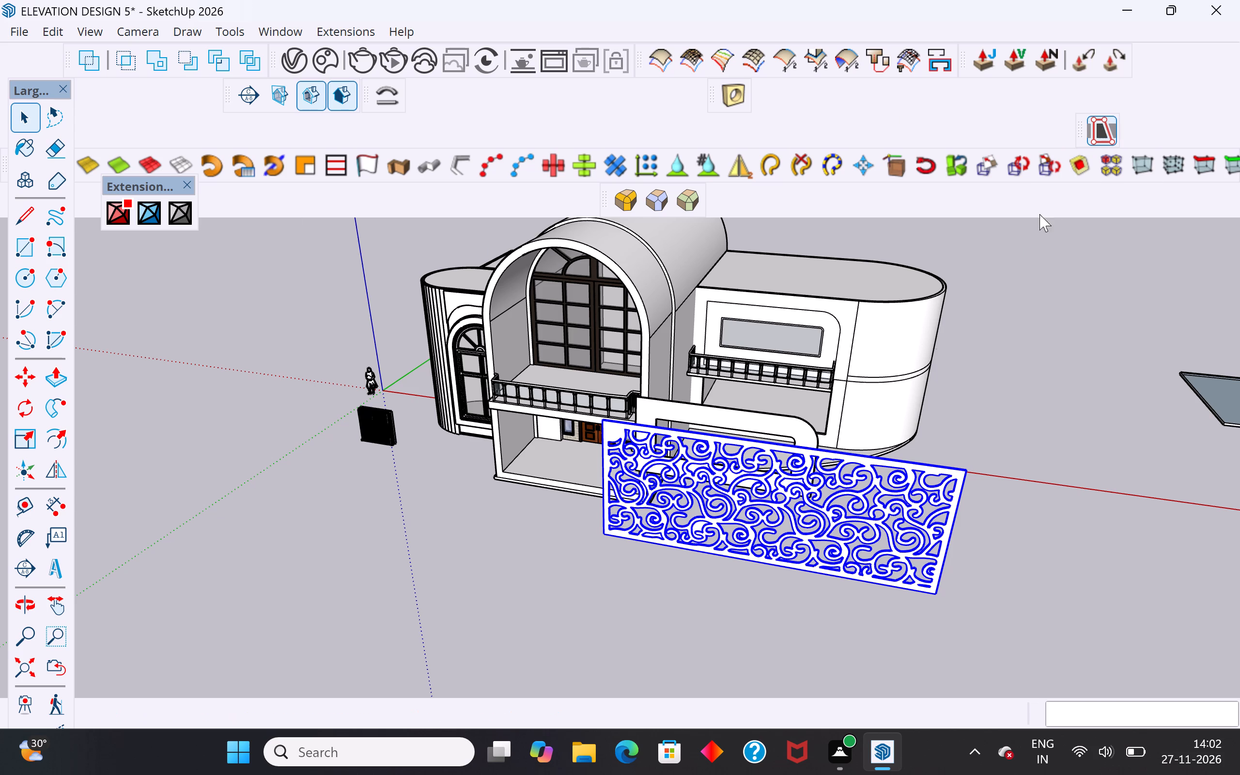
scroll(776, 418, up, 10)
triple_click(775, 416)
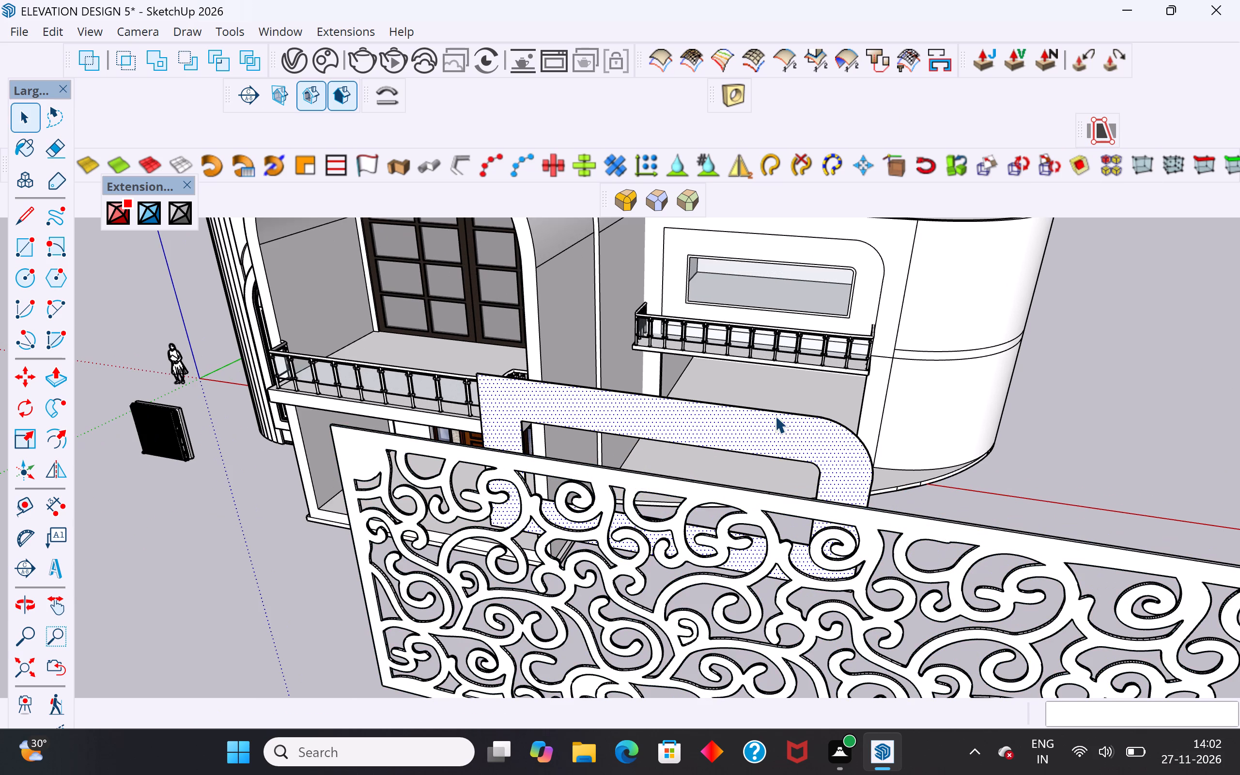
triple_click(782, 435)
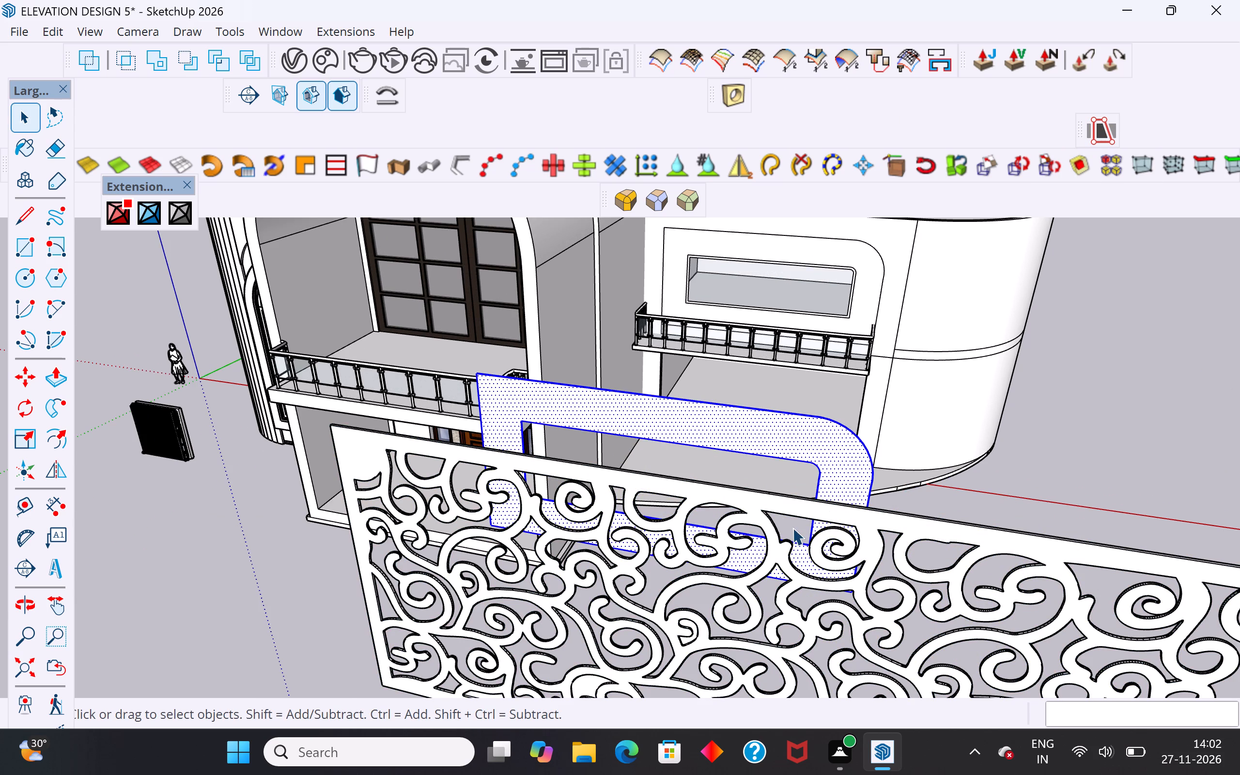
click(792, 527)
click(816, 509)
click(829, 468)
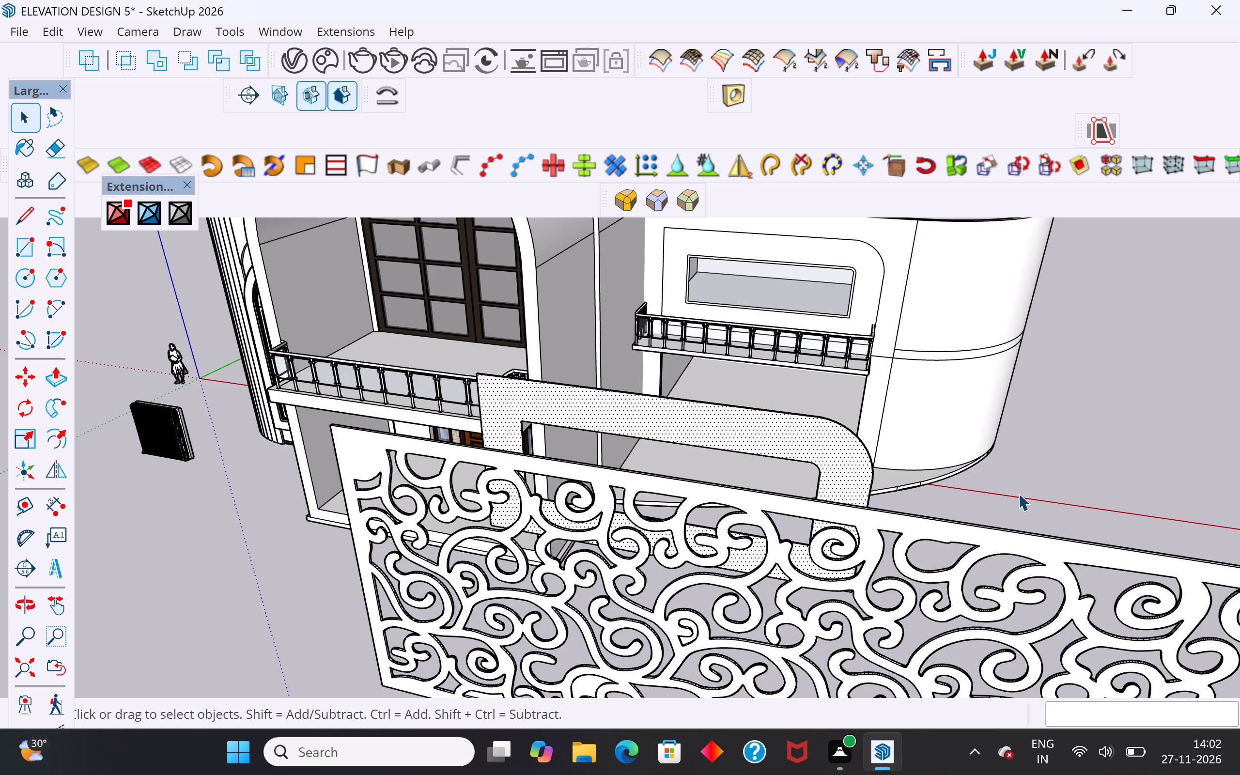
middle_drag(1019, 494, 806, 547)
scroll(806, 547, down, 4)
middle_drag(770, 561, 651, 509)
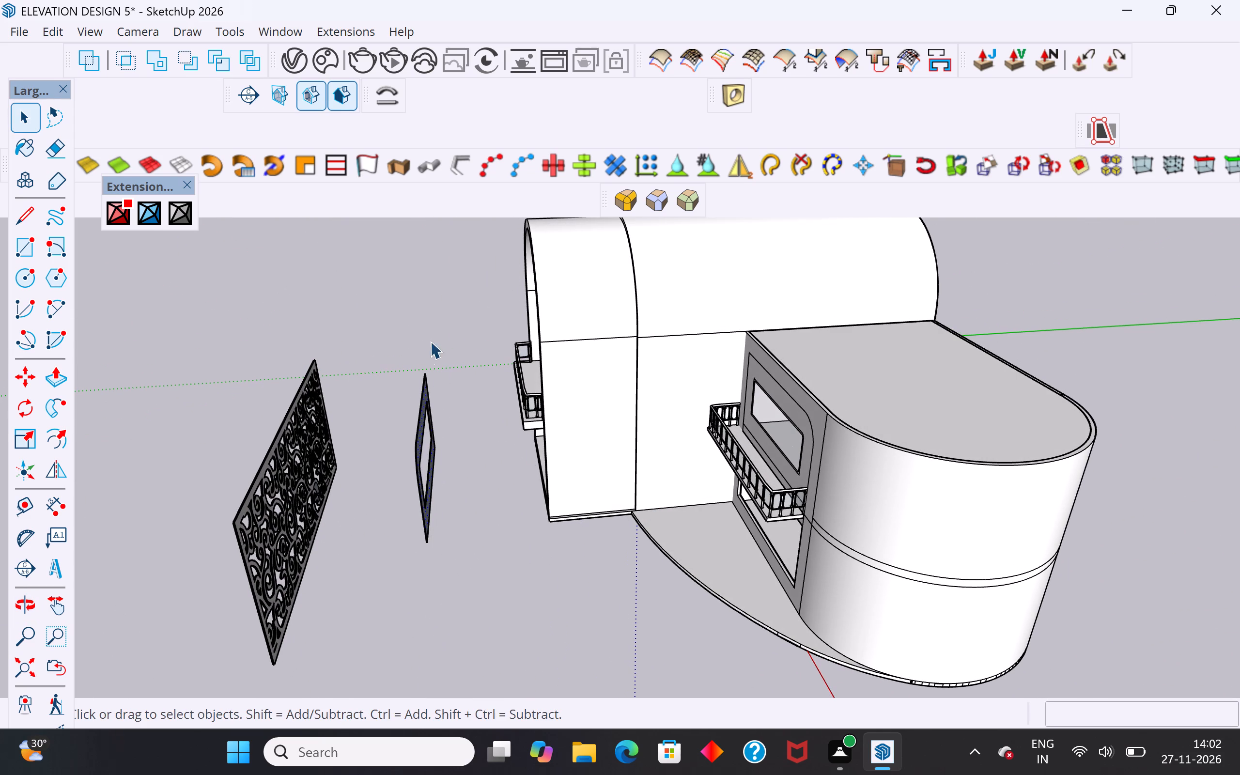
drag(463, 349, 398, 550)
right_click(419, 491)
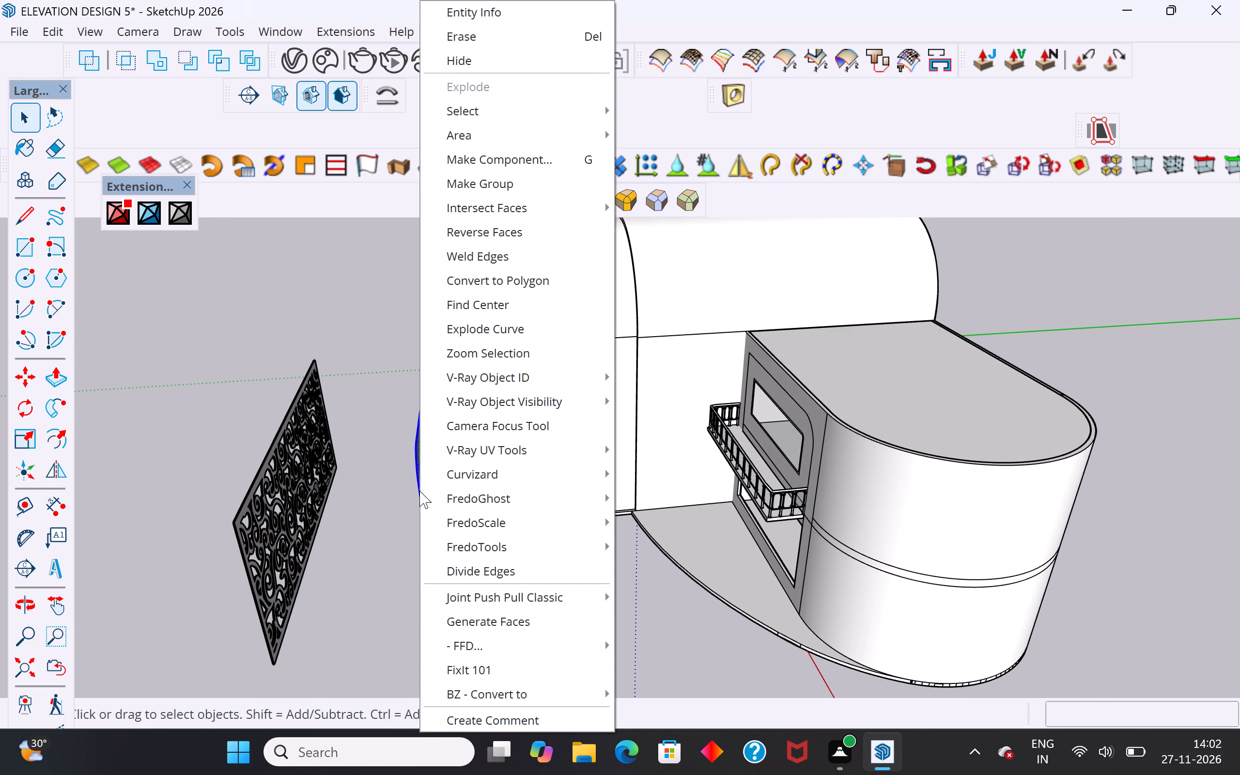
click(527, 184)
click(404, 774)
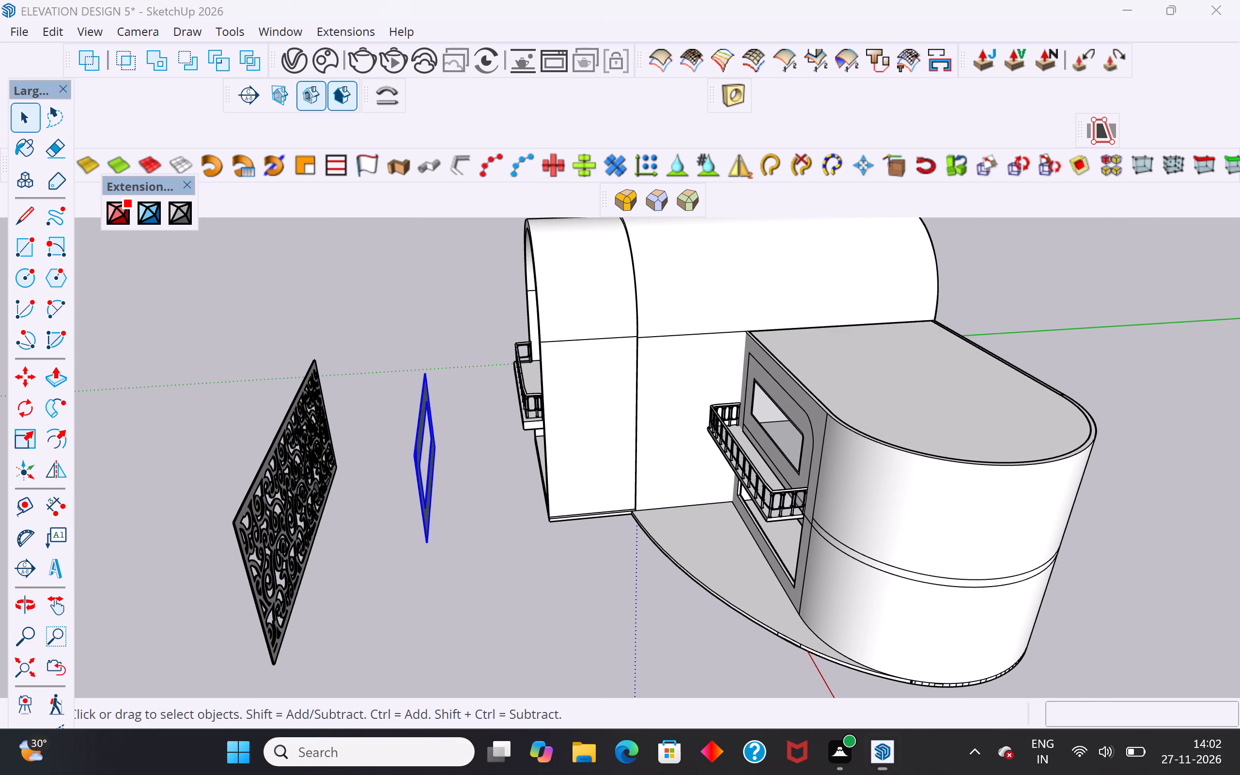
click(467, 587)
Move the horizontal jali panel by its bottom corner onto the bottom corner of the loose rounded frame.
middle_drag(472, 587, 773, 542)
scroll(673, 503, up, 4)
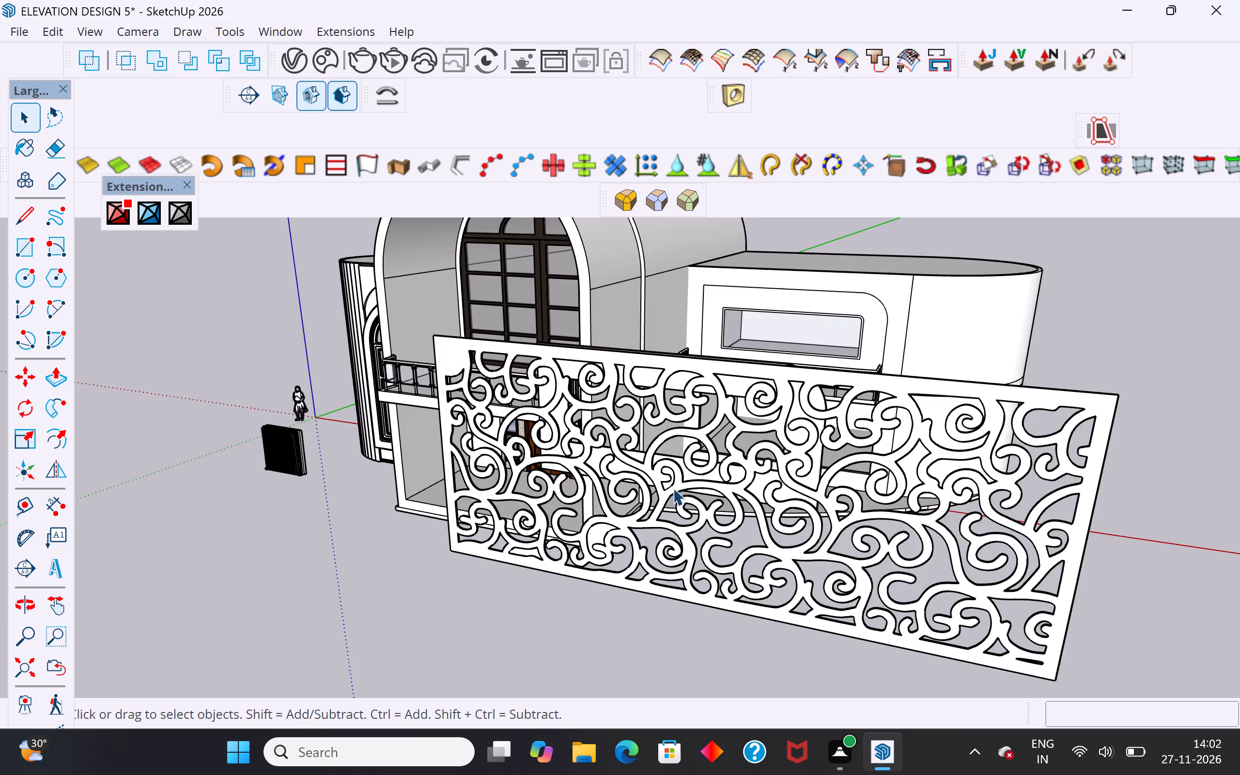
scroll(673, 488, up, 1)
middle_drag(618, 526, 850, 504)
click(822, 504)
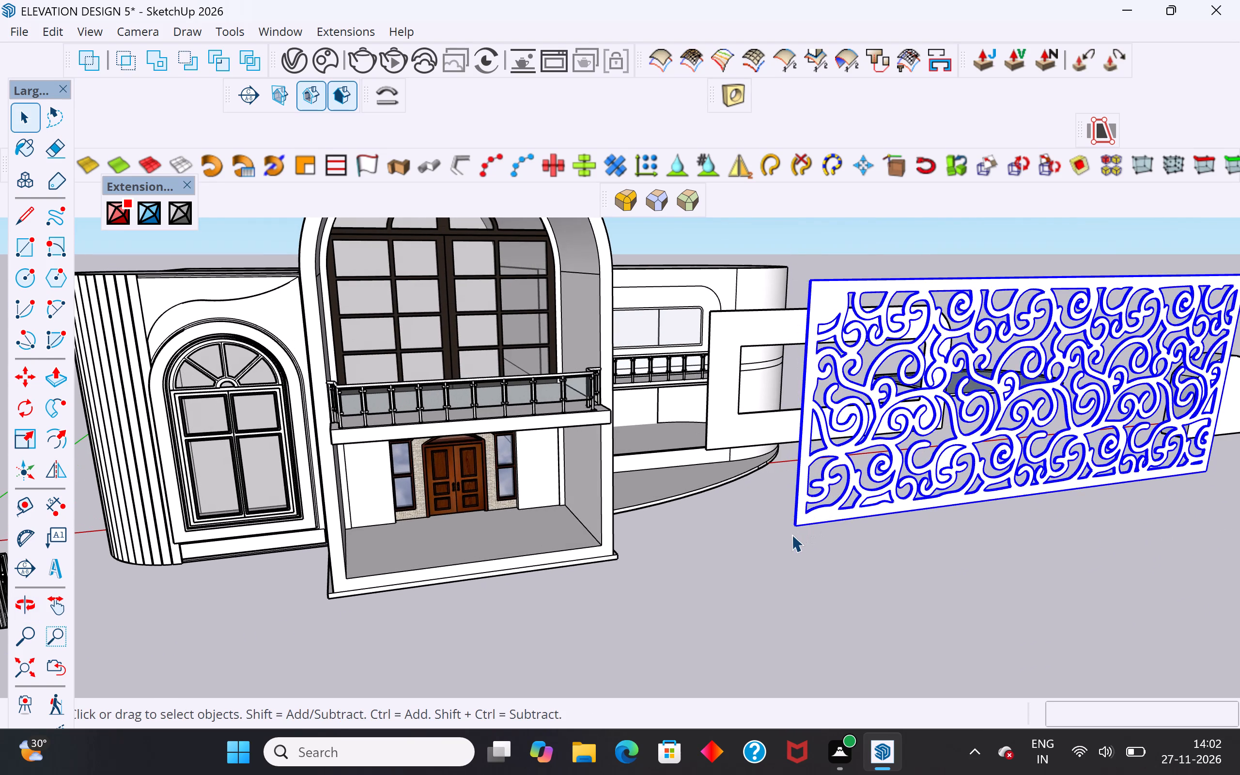
scroll(790, 535, up, 5)
key(m)
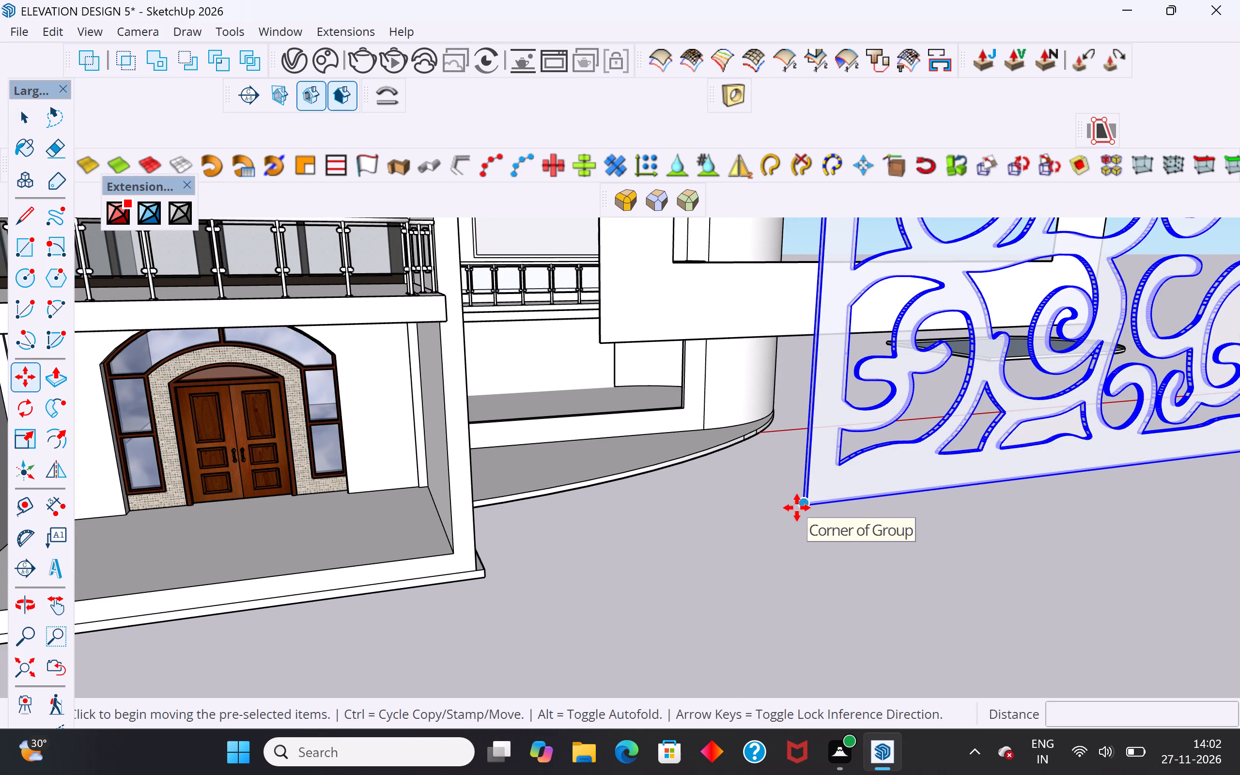
scroll(797, 508, up, 2)
scroll(797, 508, down, 1)
scroll(797, 508, up, 1)
click(813, 497)
scroll(835, 571, down, 14)
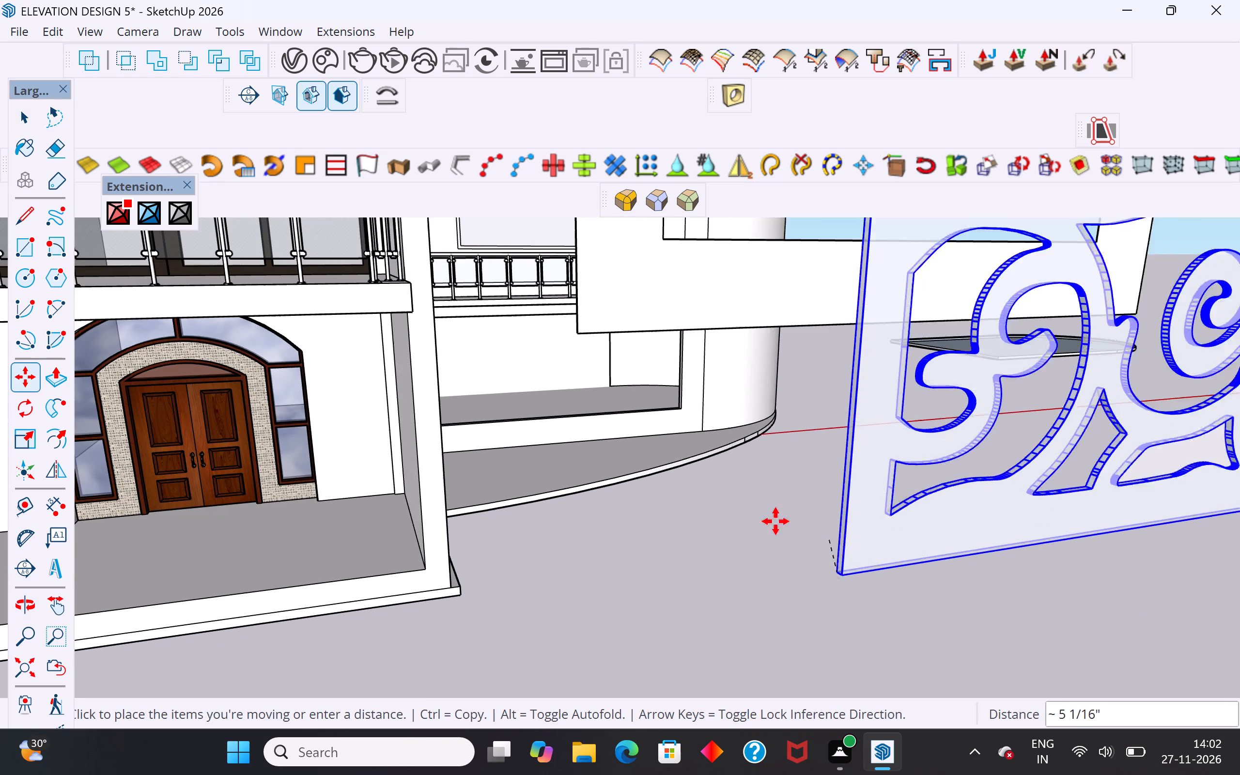
click(581, 331)
Scale the jali panel down from its upper outer corner to bring it closer to the rounded frame's size.
scroll(646, 599, down, 3)
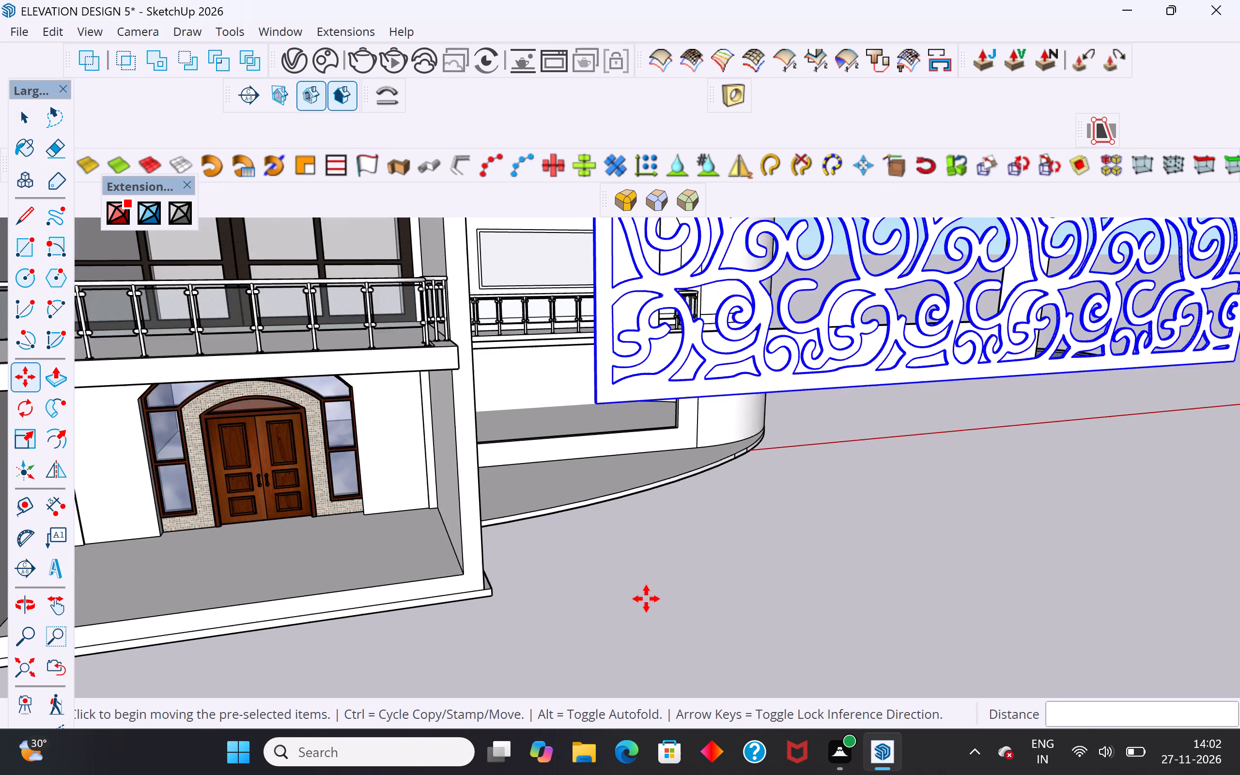
scroll(646, 599, down, 9)
key(s)
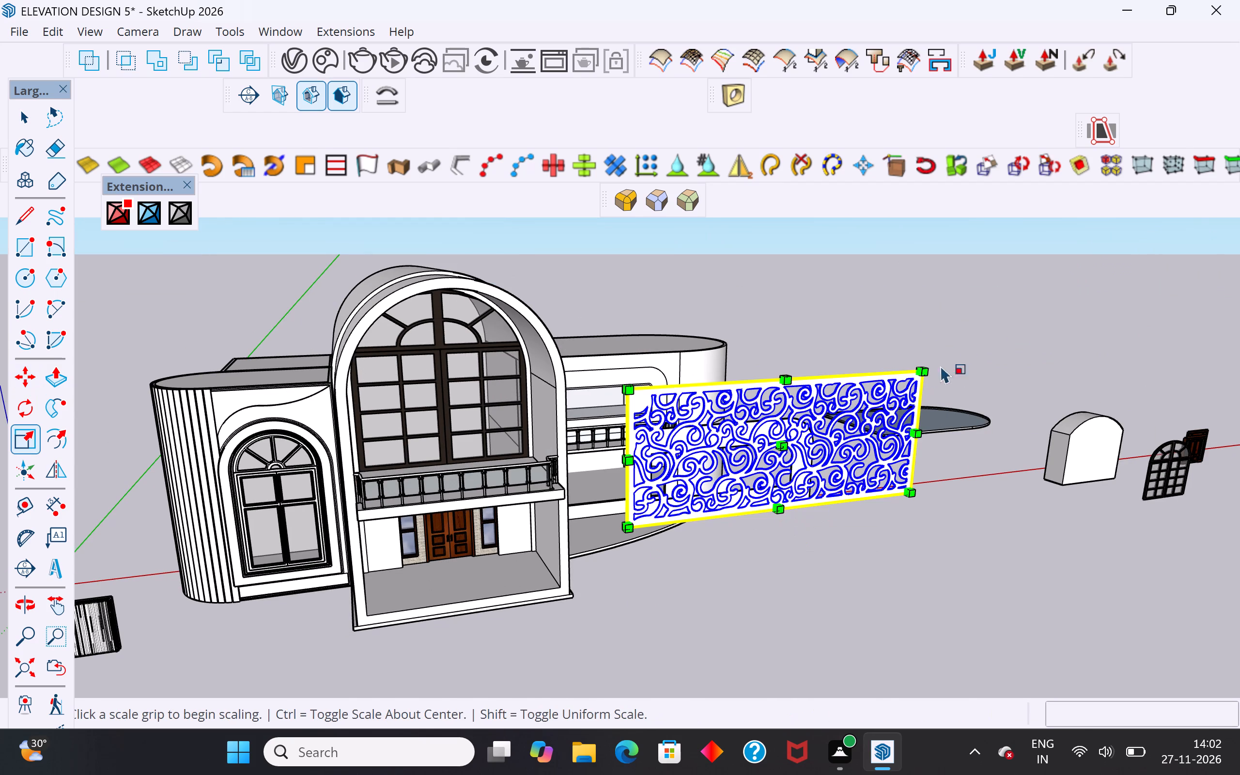
ctrl+drag(925, 372, 879, 403)
scroll(747, 492, up, 4)
Move the reduced jali panel about 6' 2 13/16" by its bottom corner onto the rounded frame's bottom corner.
key(m)
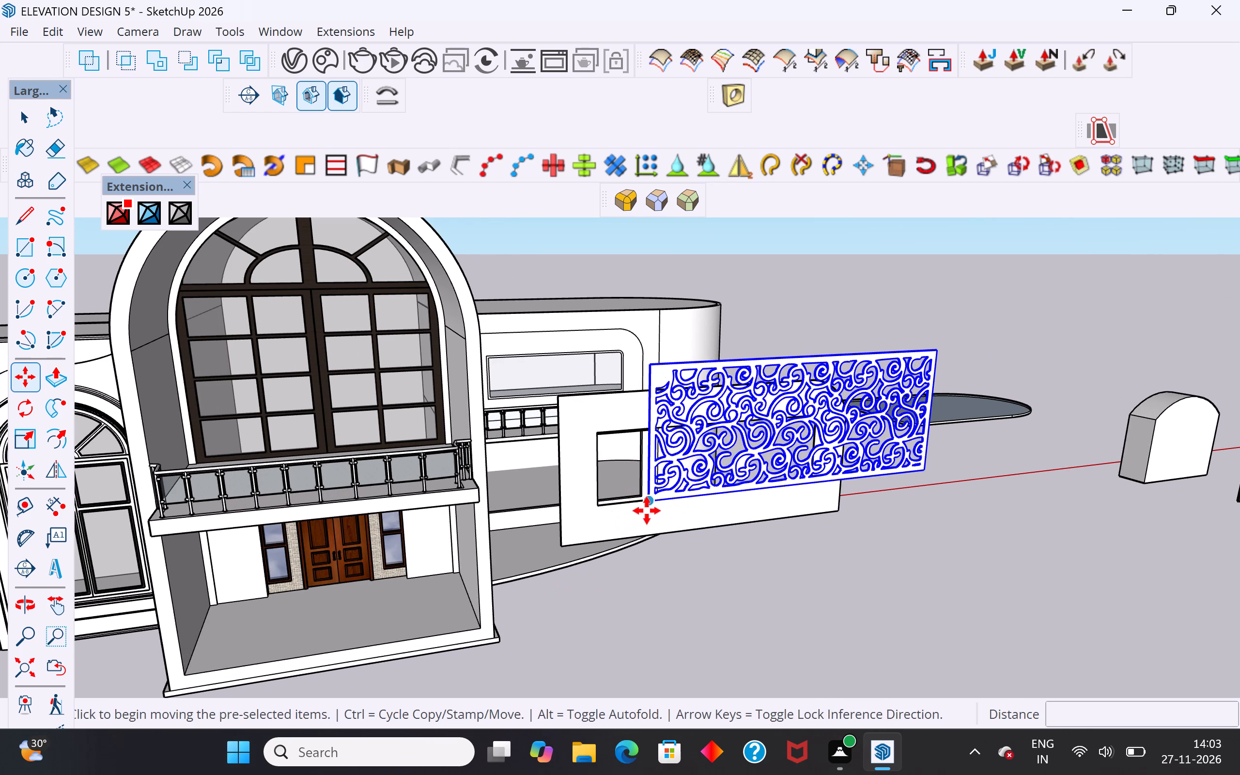
click(648, 510)
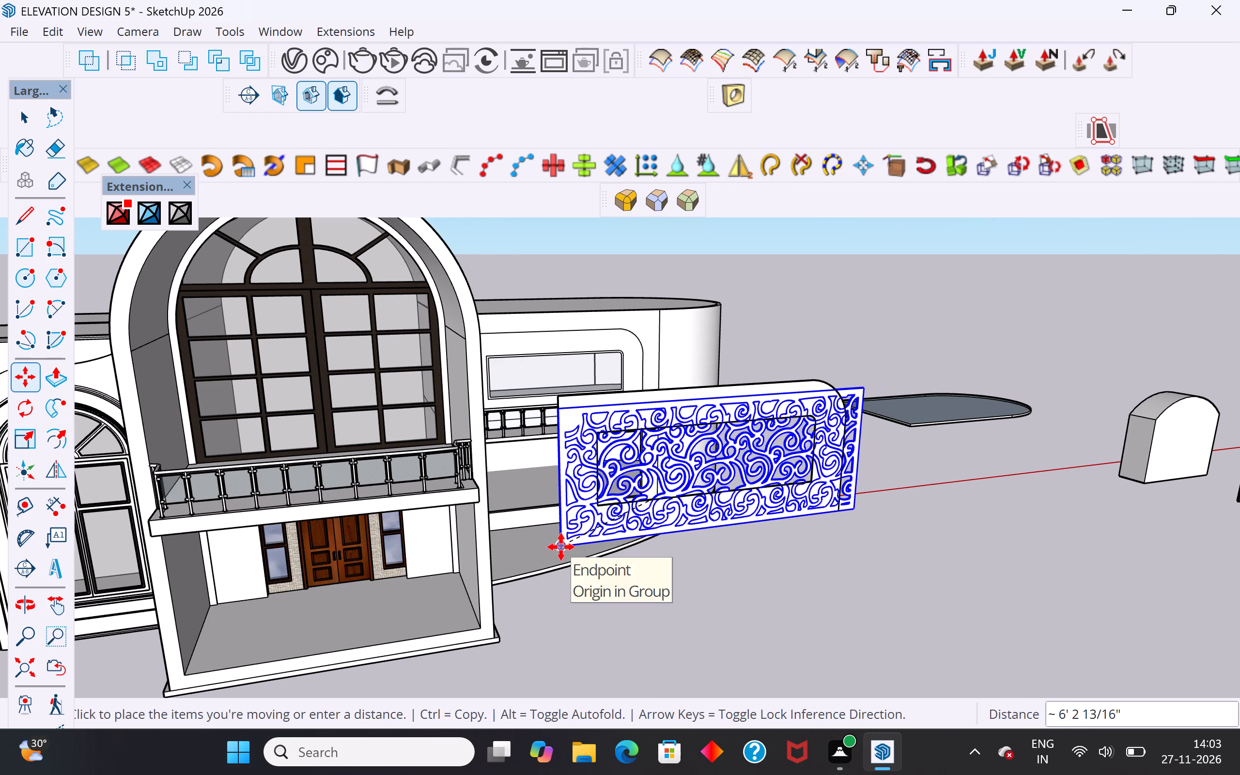
click(561, 547)
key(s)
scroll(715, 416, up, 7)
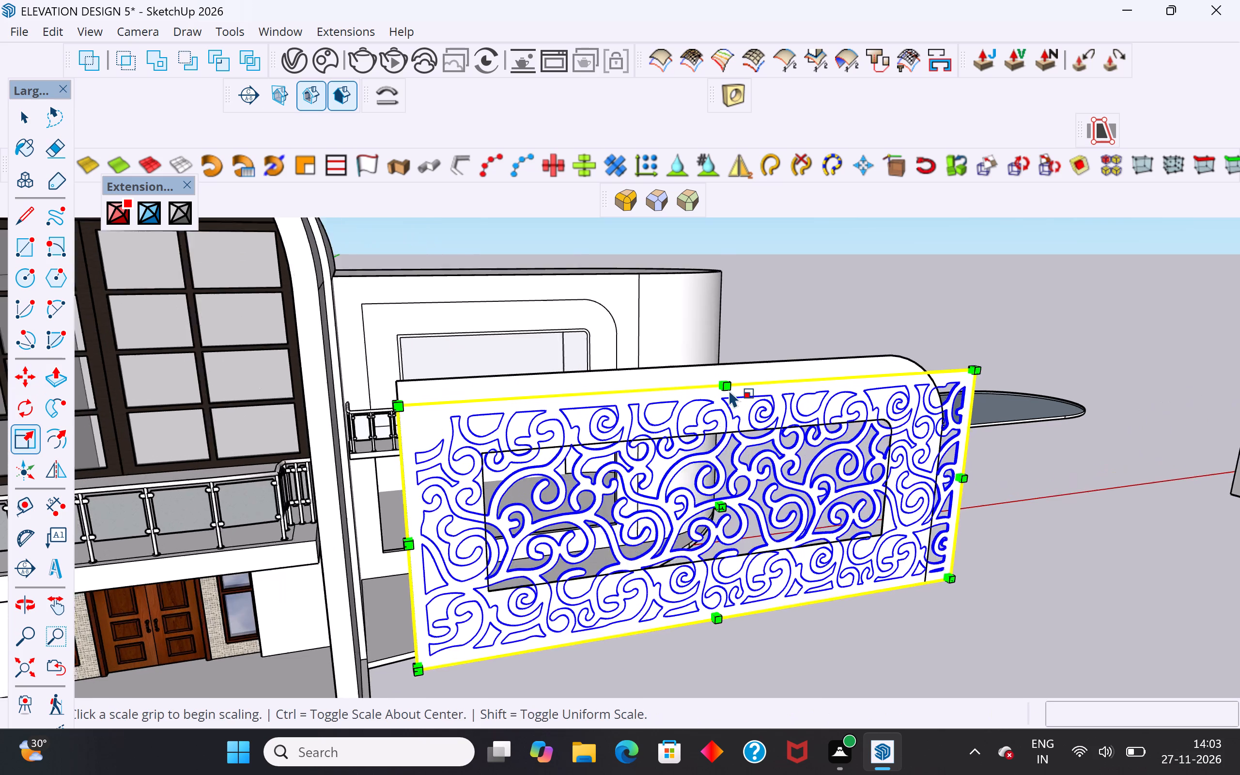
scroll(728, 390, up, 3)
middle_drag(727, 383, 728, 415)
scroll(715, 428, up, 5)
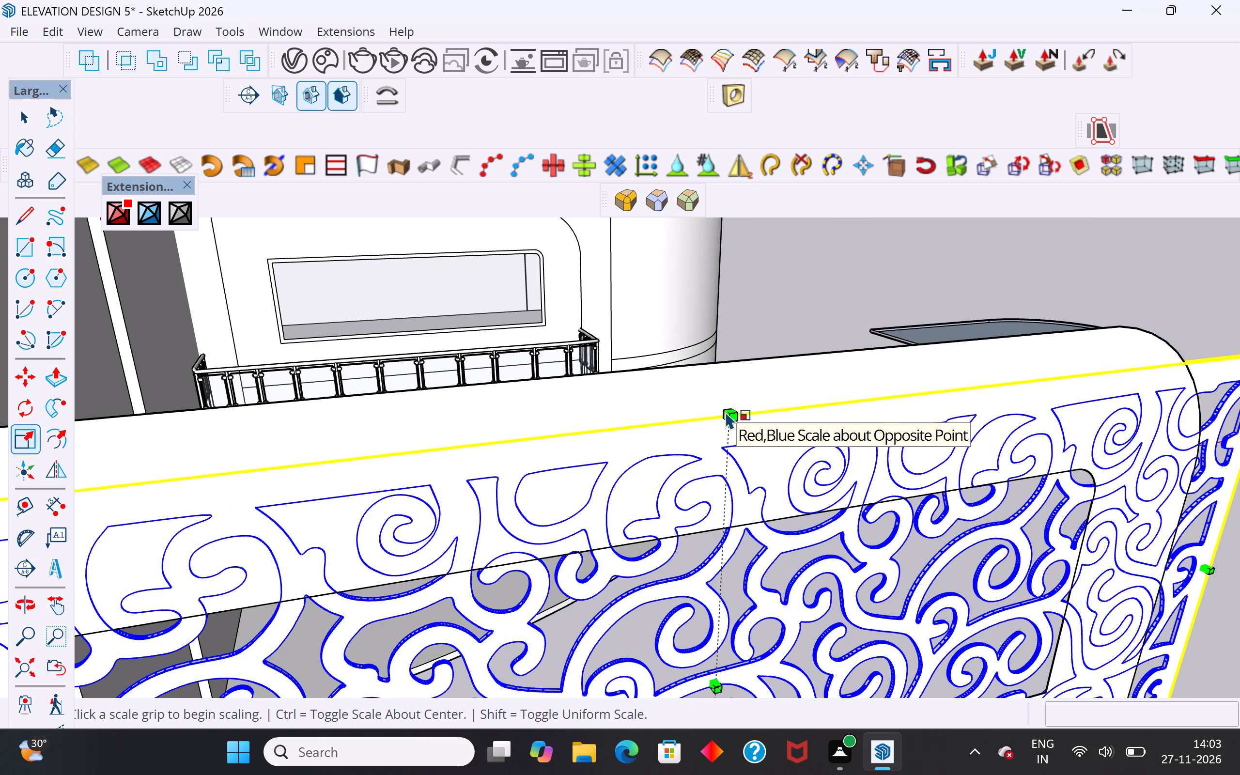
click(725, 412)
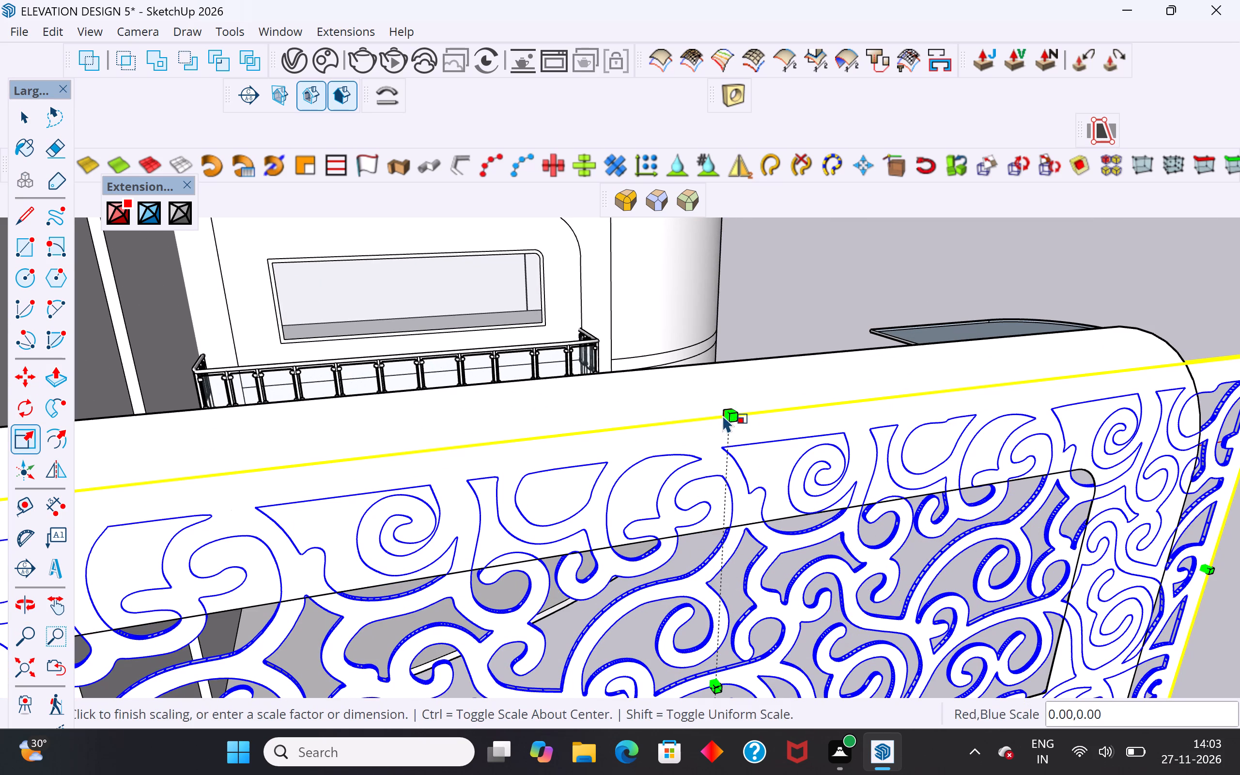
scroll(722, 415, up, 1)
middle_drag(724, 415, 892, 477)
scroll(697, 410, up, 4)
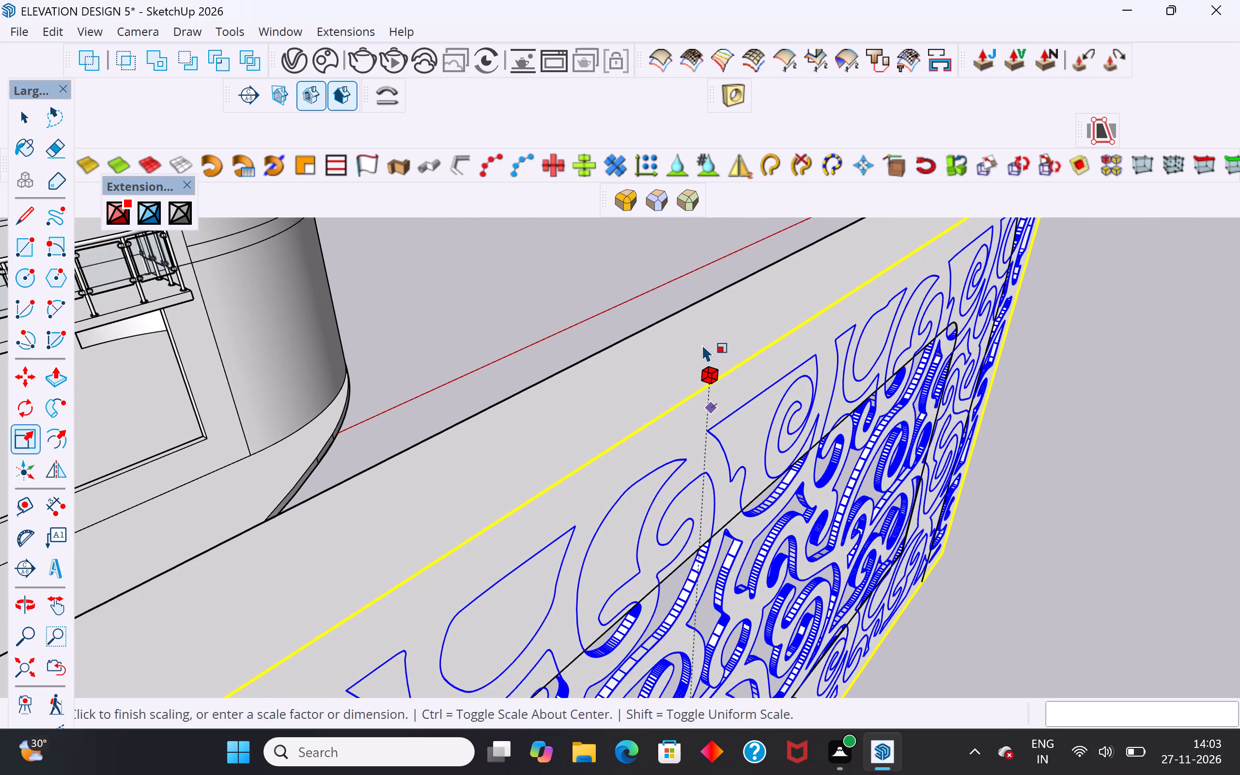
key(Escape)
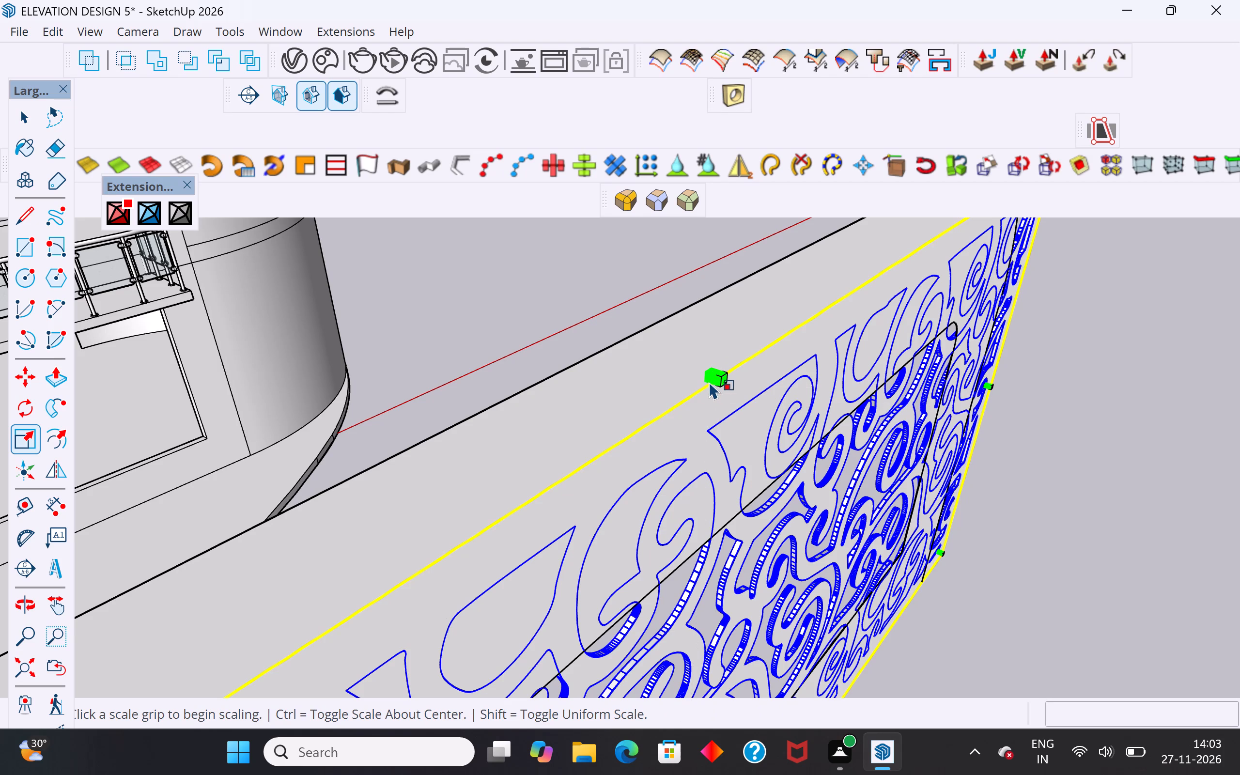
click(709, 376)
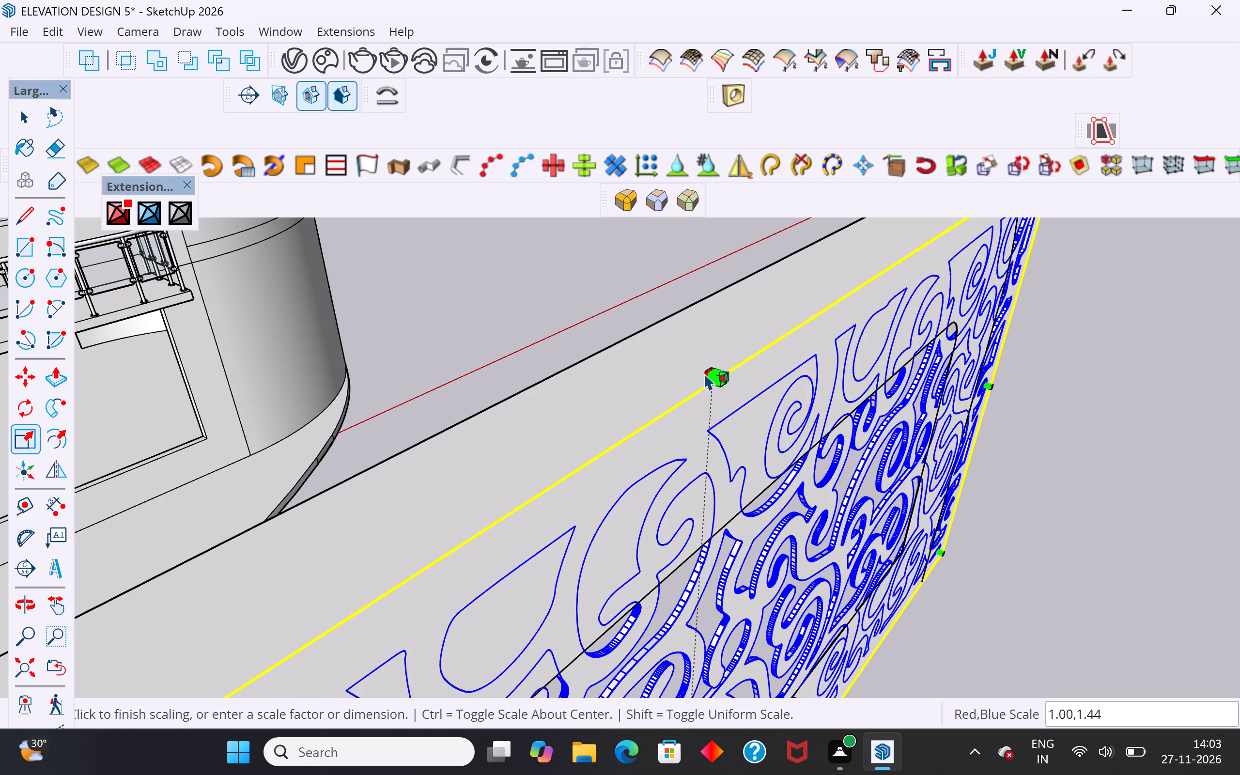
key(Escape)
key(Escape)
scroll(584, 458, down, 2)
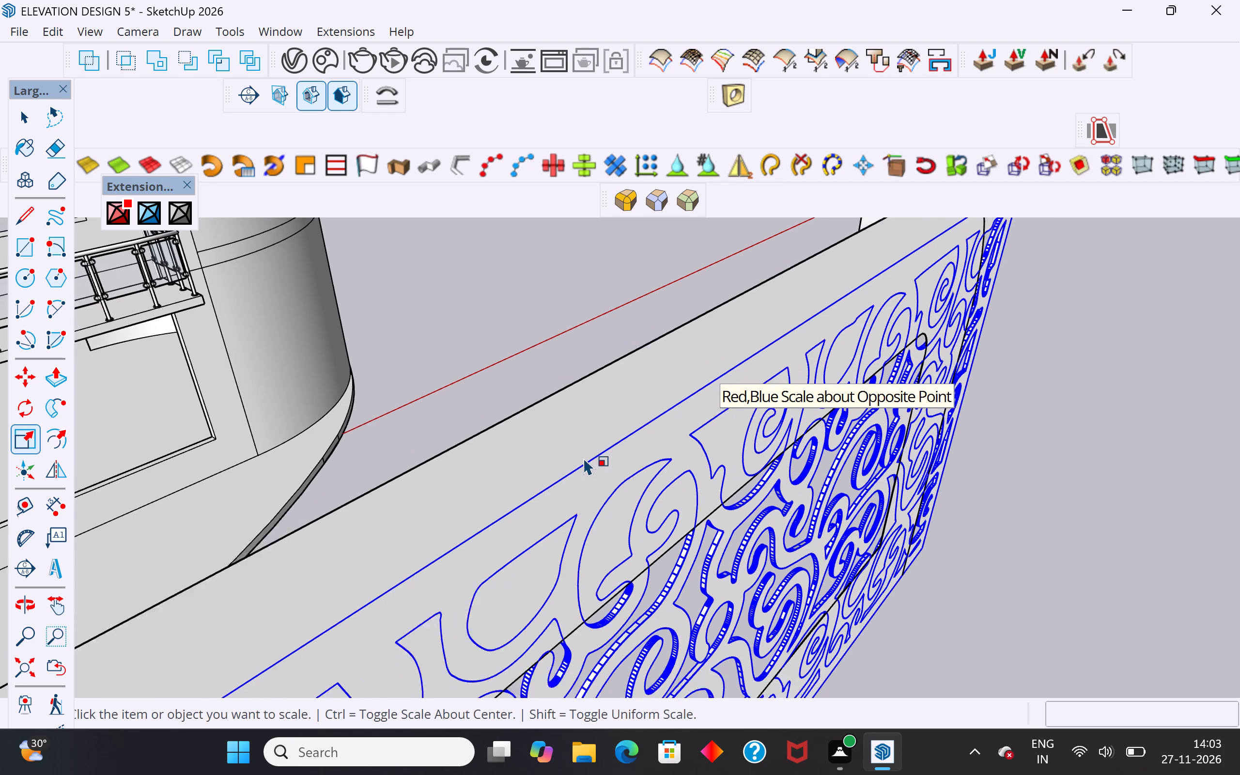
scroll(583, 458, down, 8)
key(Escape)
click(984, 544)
Select the jali panel and stretch its height about 1.08 times from the top edge's midpoint to the rounded frame's top edge.
middle_drag(772, 515, 737, 465)
click(632, 484)
key(s)
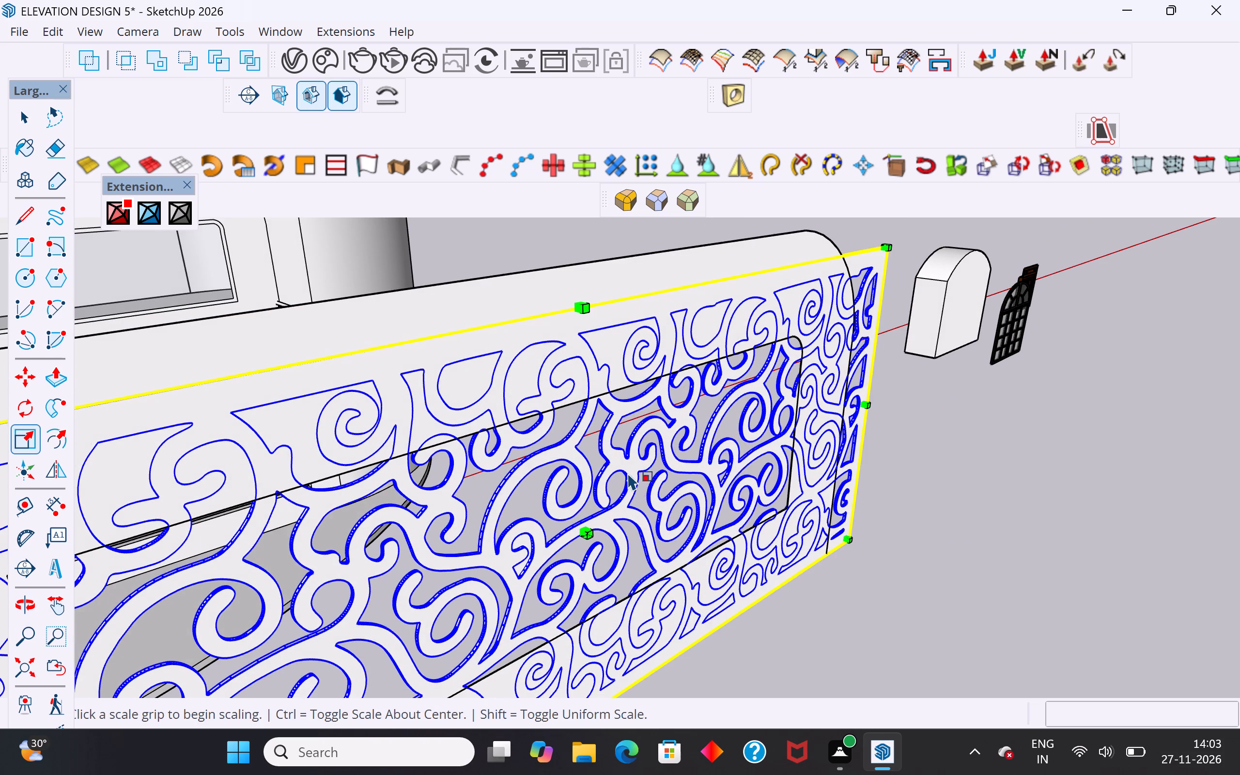
scroll(599, 248, up, 4)
scroll(593, 271, down, 7)
middle_drag(598, 326, 656, 361)
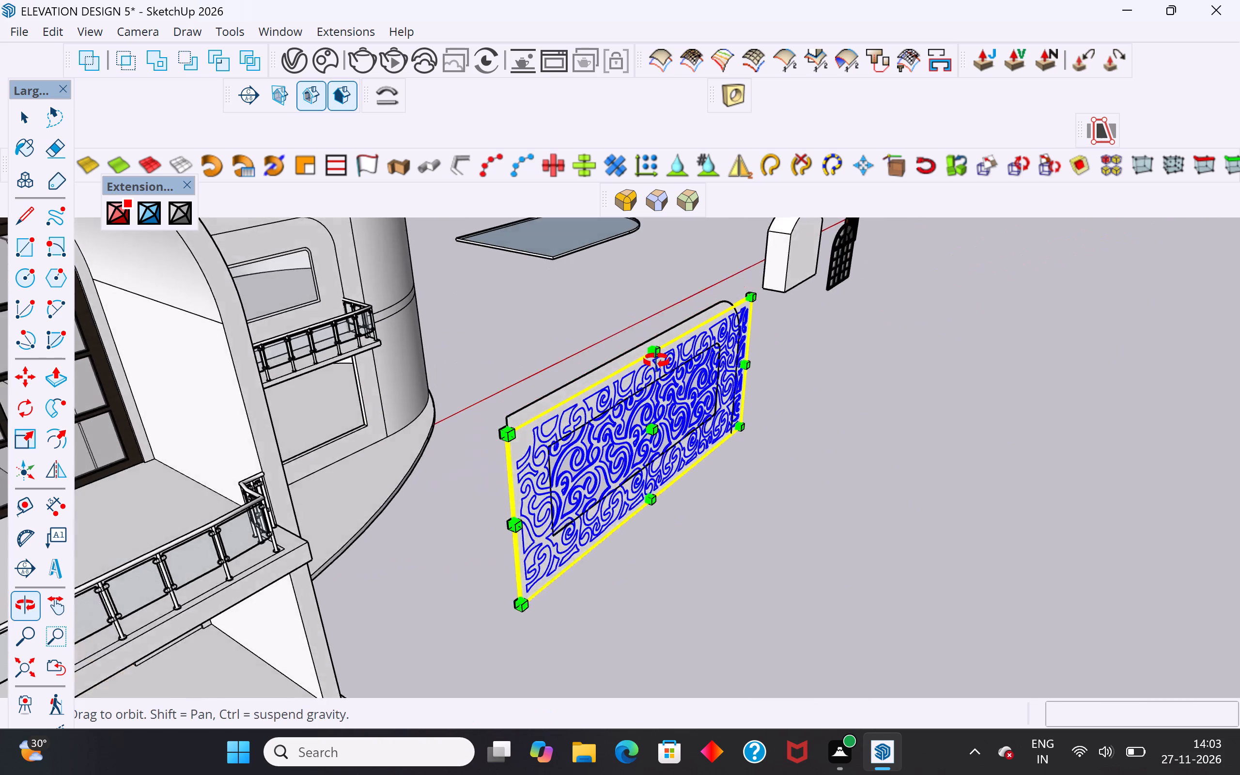
middle_drag(656, 361, 690, 359)
scroll(596, 422, up, 15)
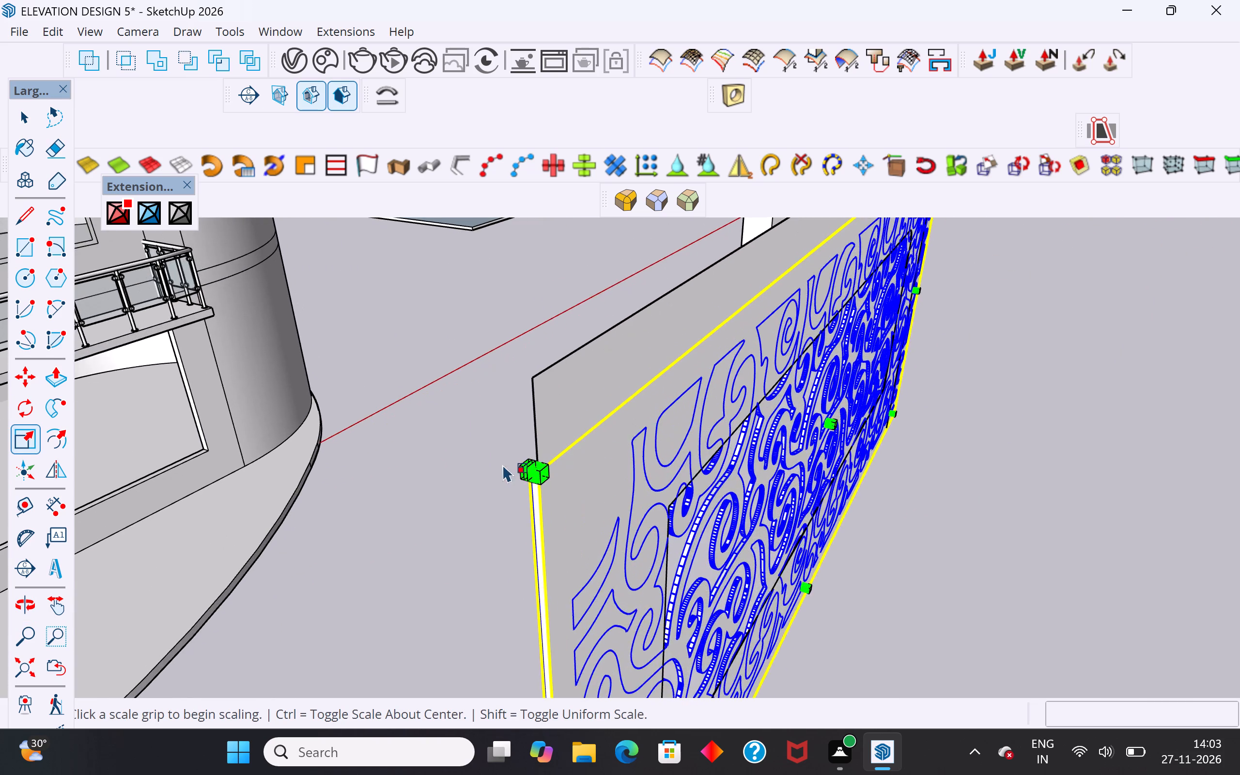
scroll(505, 465, up, 4)
scroll(523, 466, down, 3)
scroll(523, 466, up, 1)
scroll(523, 466, down, 2)
middle_drag(603, 590, 497, 612)
scroll(399, 586, down, 9)
middle_drag(551, 580, 518, 509)
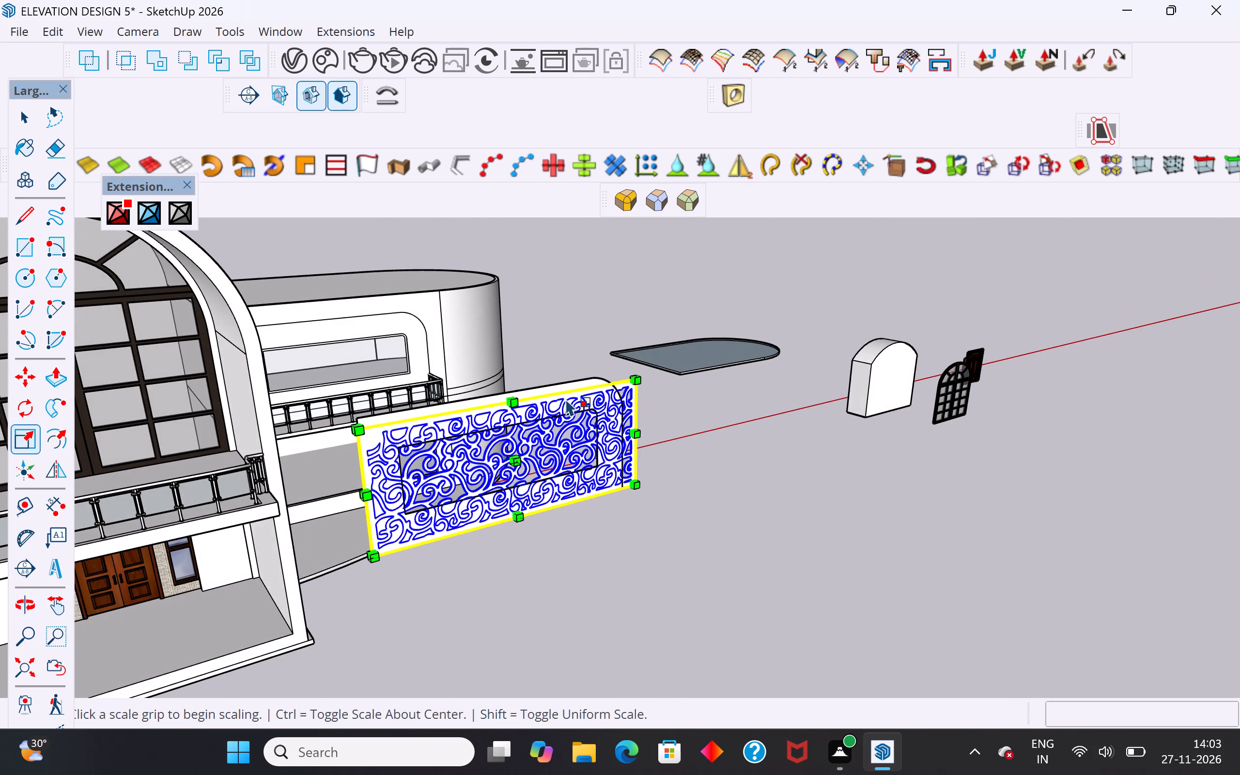
scroll(565, 399, up, 12)
scroll(477, 395, down, 1)
scroll(477, 393, up, 13)
middle_drag(507, 438, 517, 444)
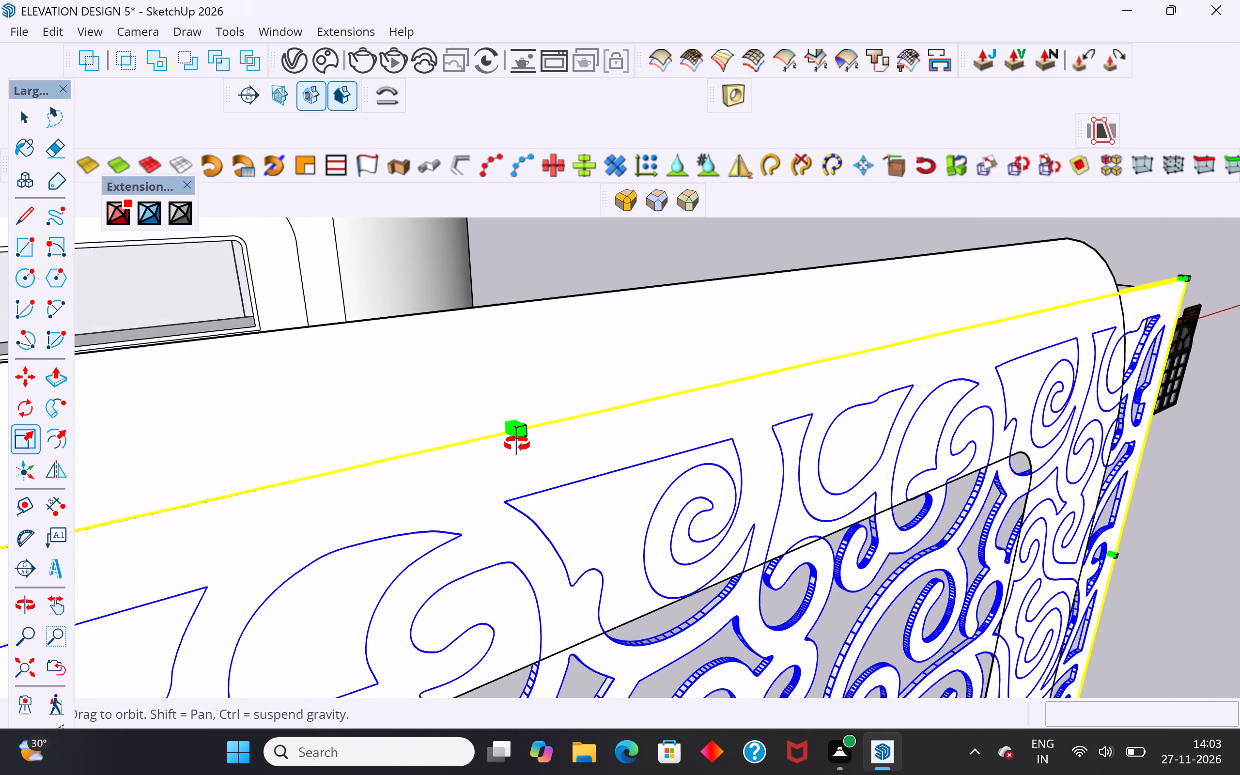
middle_drag(517, 444, 721, 458)
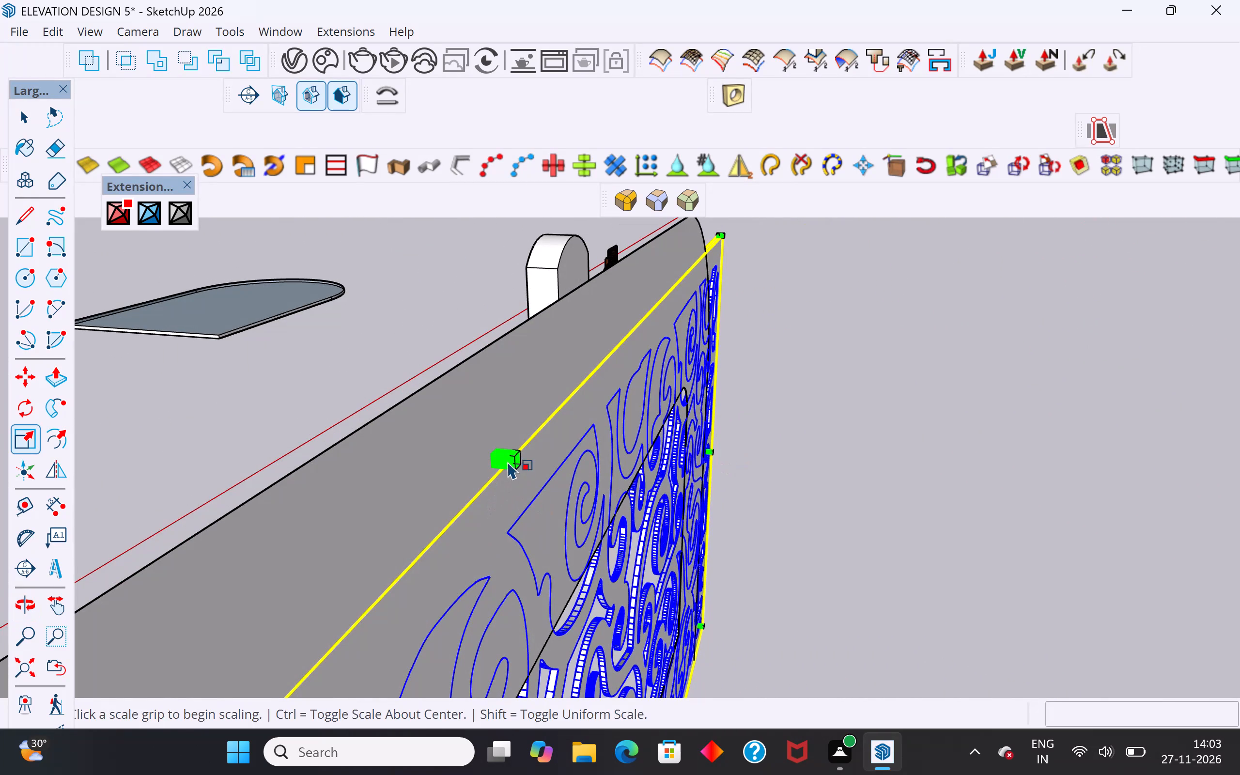
click(502, 462)
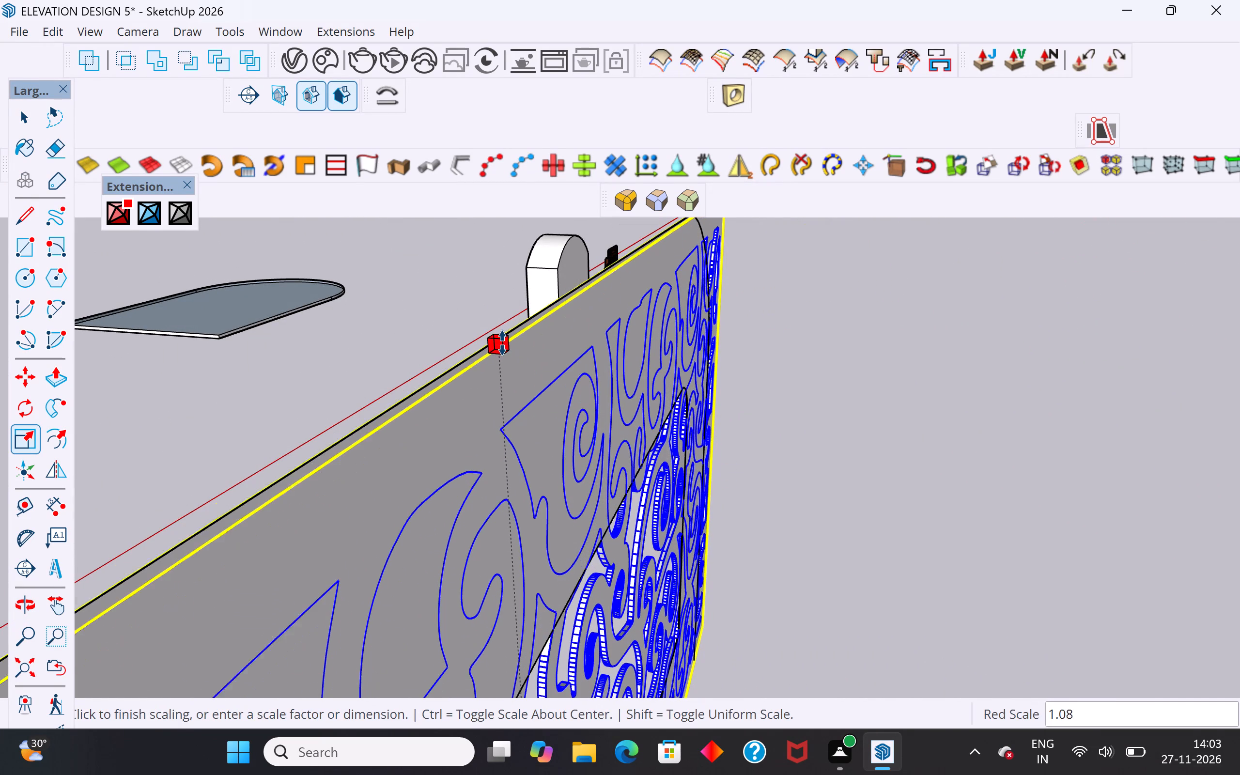
click(502, 341)
Scale the jali panel's length to about 0.94 from its outer side edge to meet the frame's side, then clear the selection.
scroll(541, 414, down, 11)
middle_drag(791, 433, 690, 455)
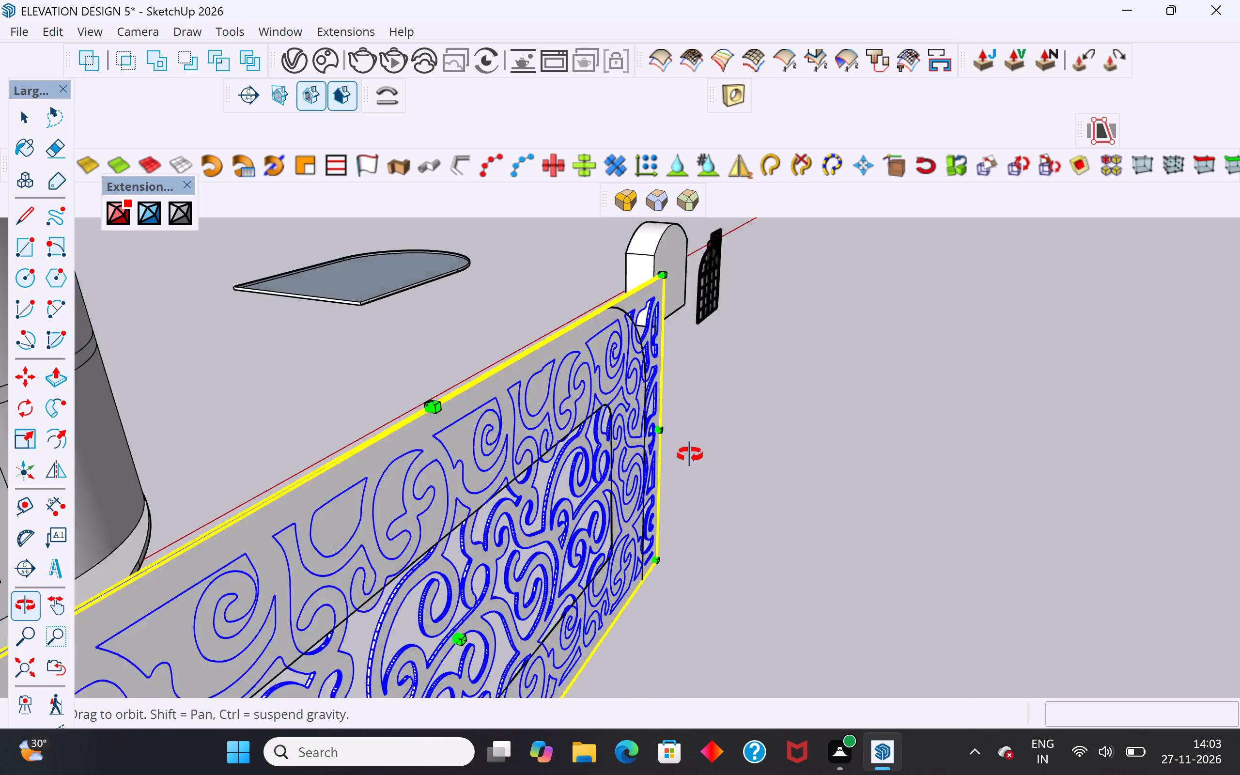
middle_drag(690, 455, 387, 454)
scroll(686, 444, up, 1)
scroll(686, 444, down, 1)
scroll(686, 444, up, 2)
middle_drag(687, 447, 613, 460)
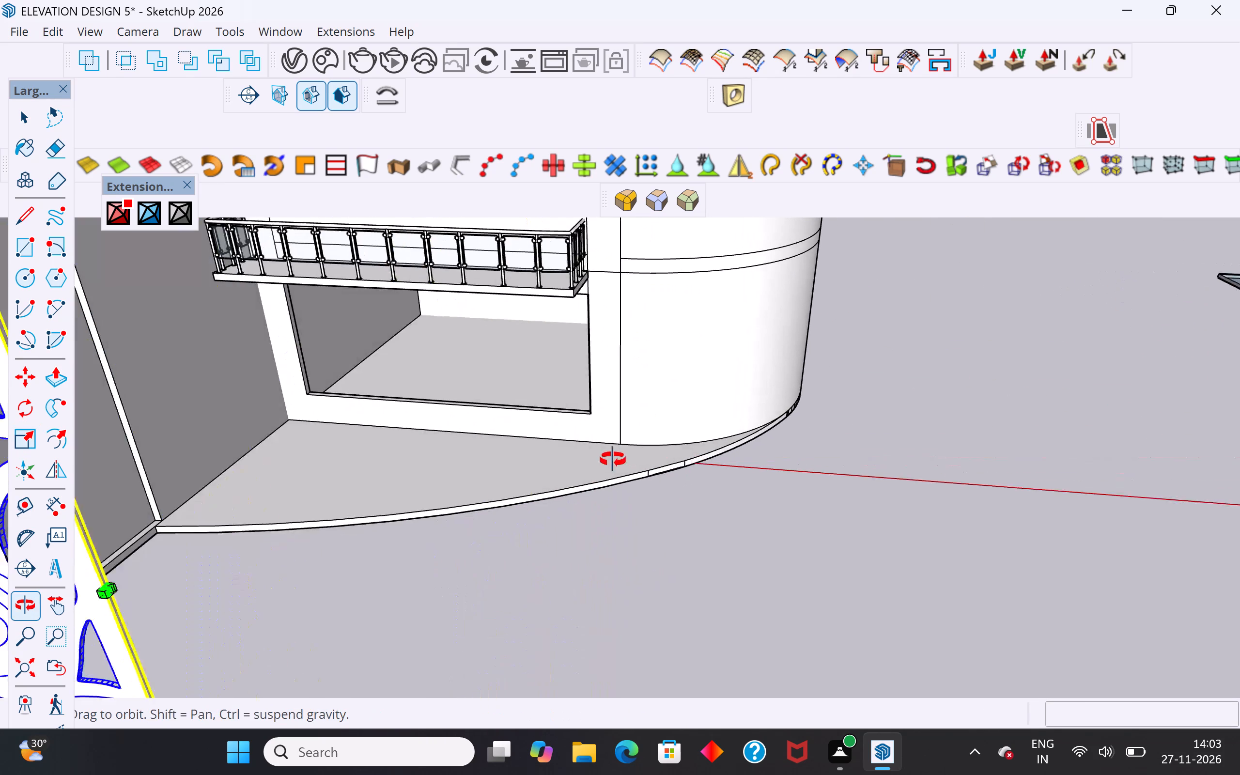
middle_drag(613, 460, 602, 459)
scroll(912, 407, down, 9)
middle_drag(696, 439, 619, 409)
scroll(619, 410, up, 5)
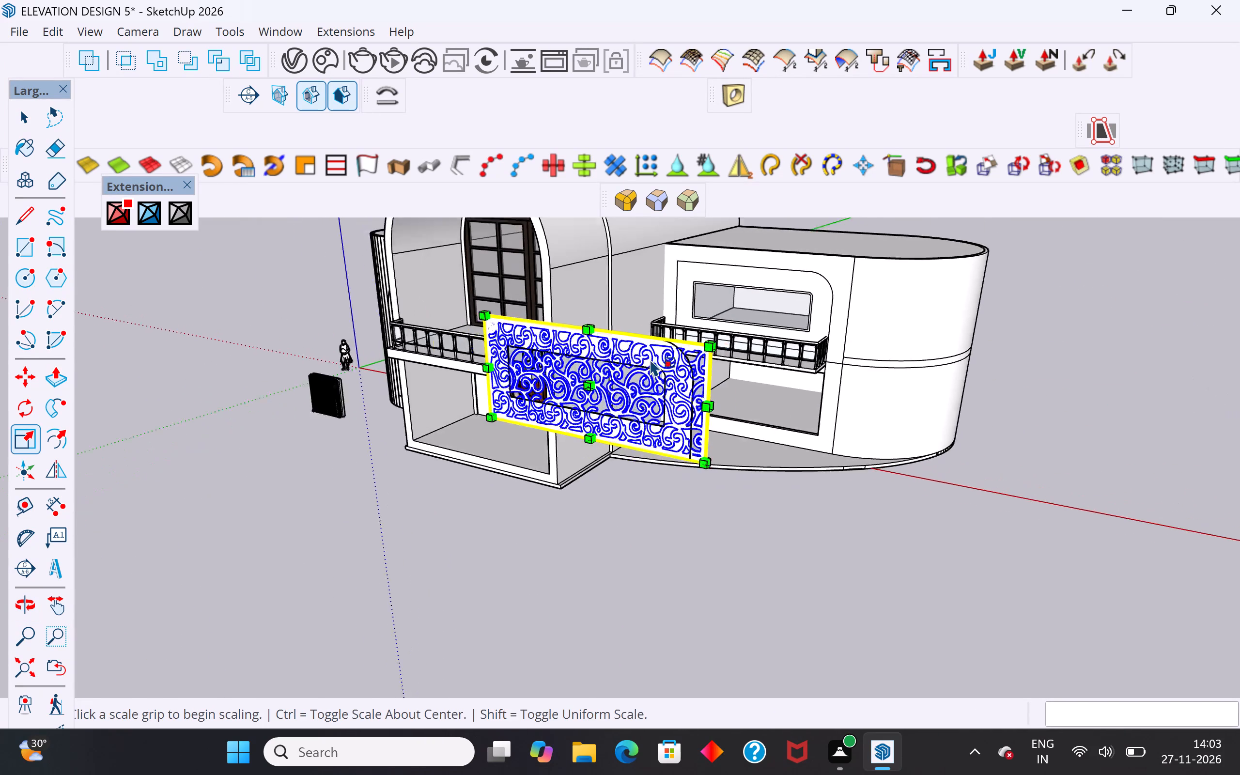
scroll(650, 359, up, 10)
scroll(815, 480, up, 6)
scroll(819, 481, down, 1)
scroll(819, 481, up, 1)
scroll(819, 481, down, 1)
scroll(819, 481, up, 2)
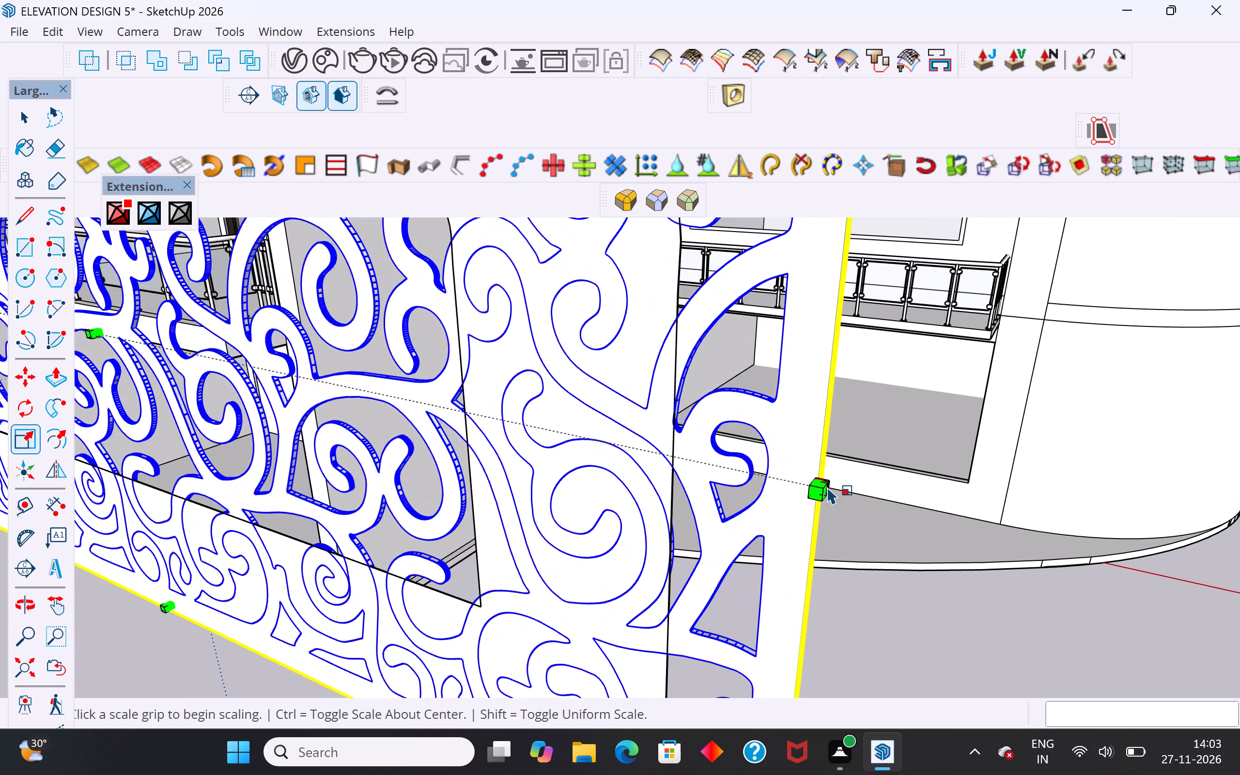
middle_drag(826, 488, 794, 483)
scroll(951, 418, down, 5)
middle_drag(884, 416, 751, 424)
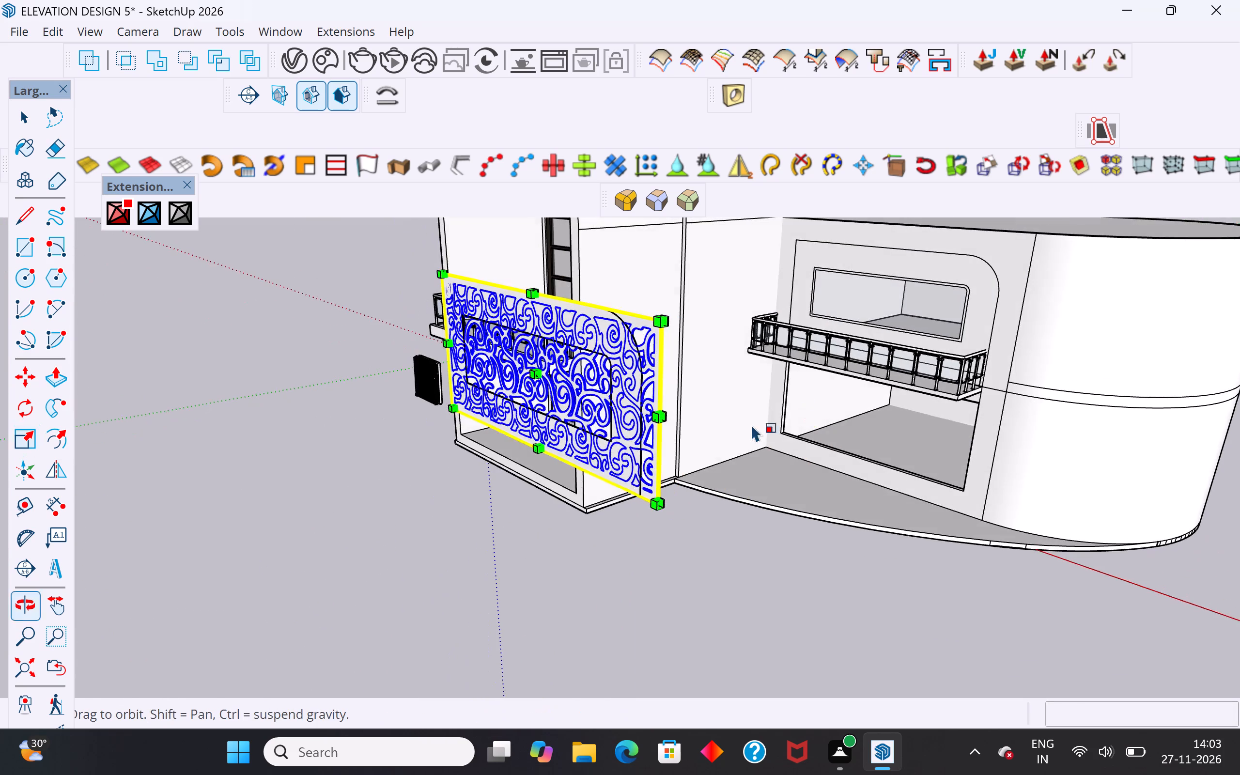
middle_drag(751, 424, 812, 414)
scroll(627, 423, up, 8)
scroll(768, 444, down, 3)
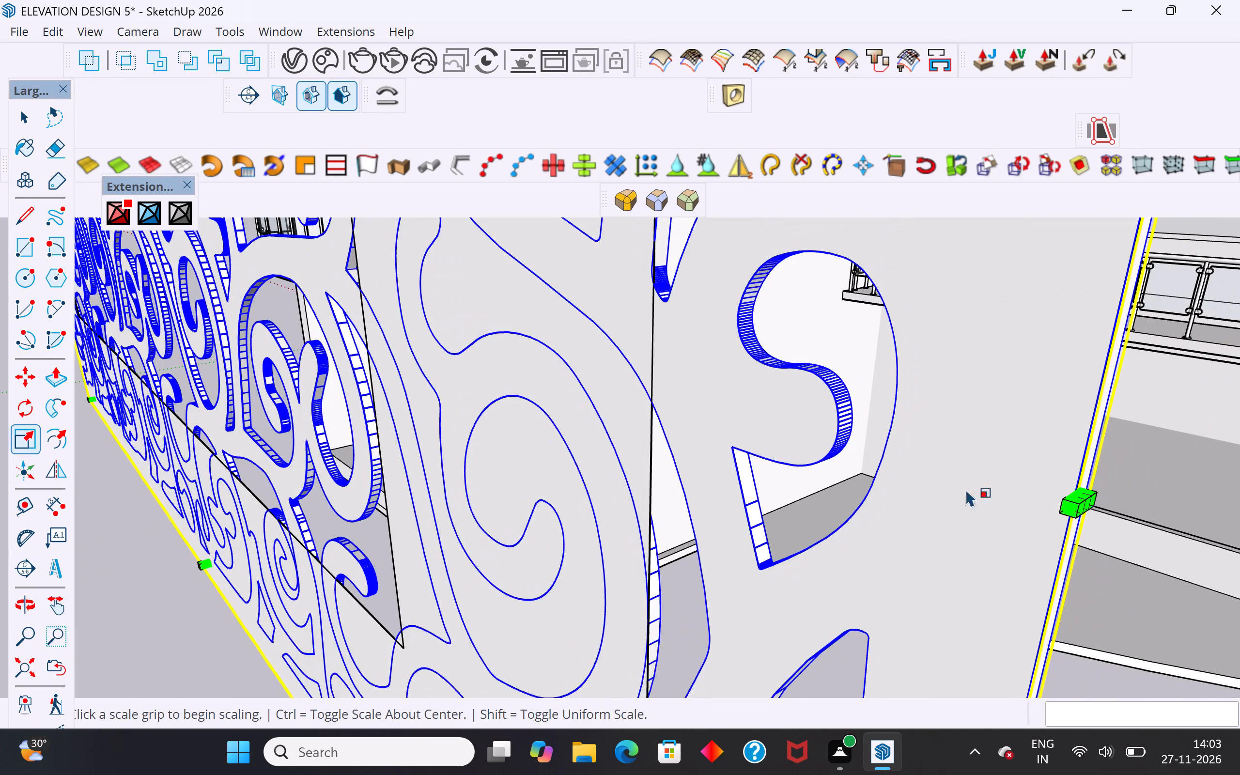
middle_drag(1002, 502, 945, 503)
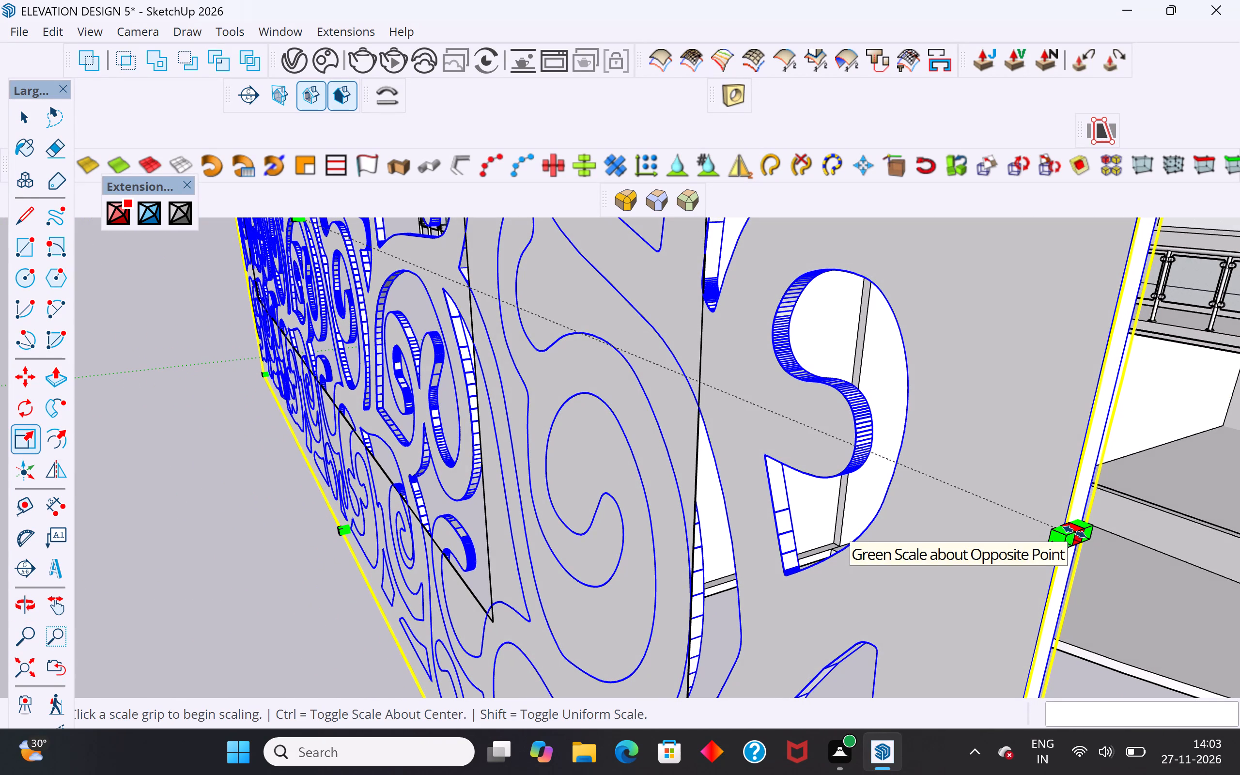
click(1074, 532)
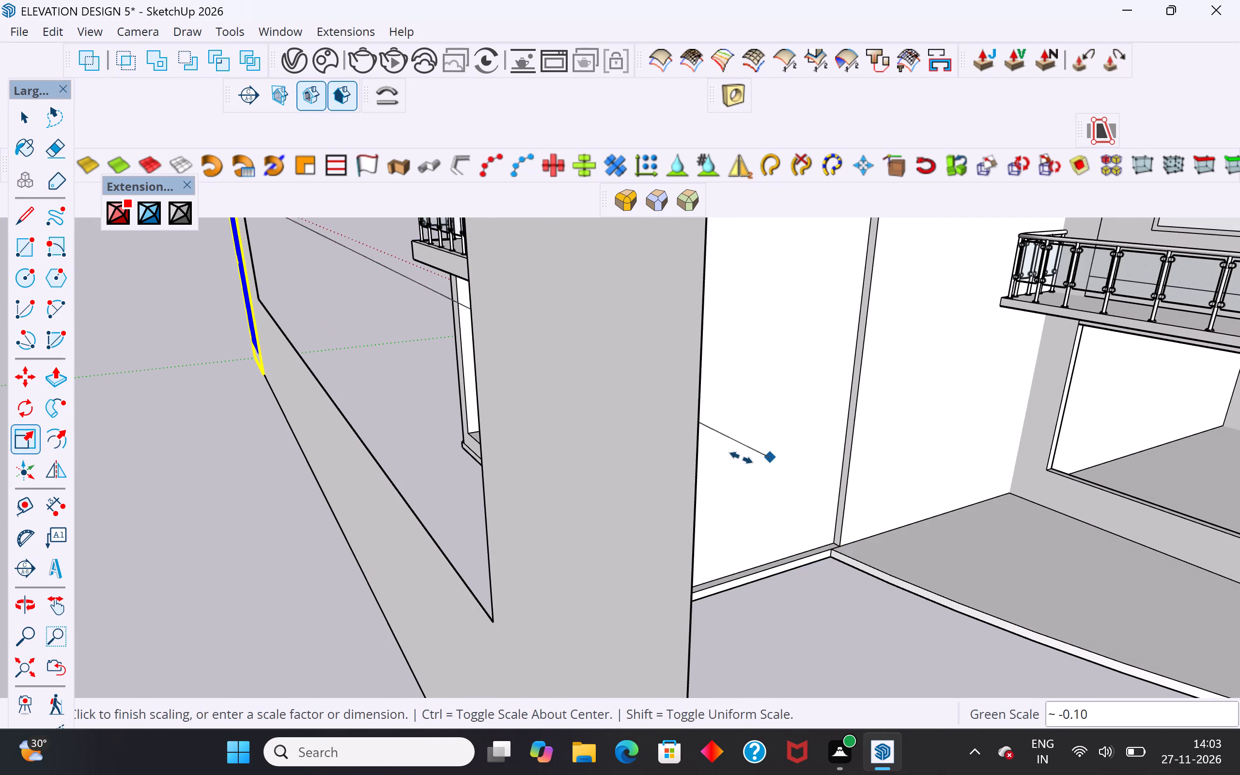
scroll(682, 456, down, 1)
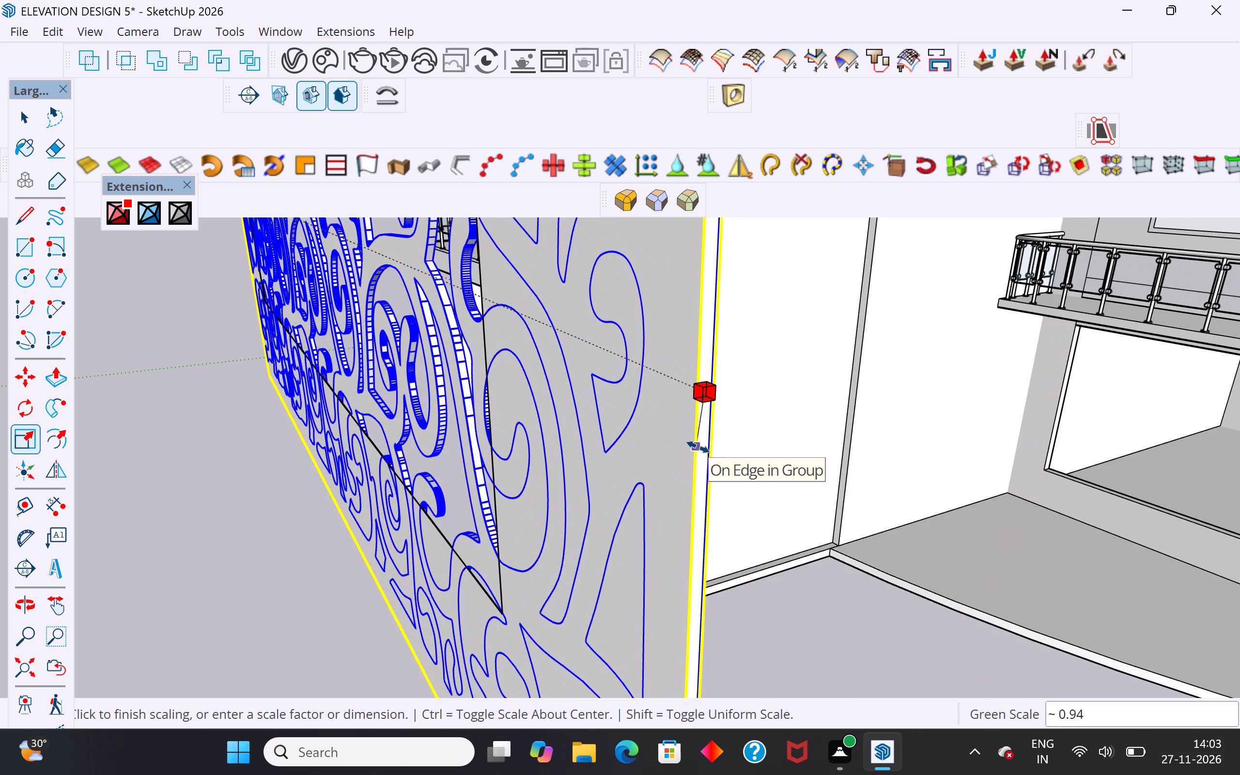
click(698, 447)
scroll(839, 454, down, 11)
click(24, 126)
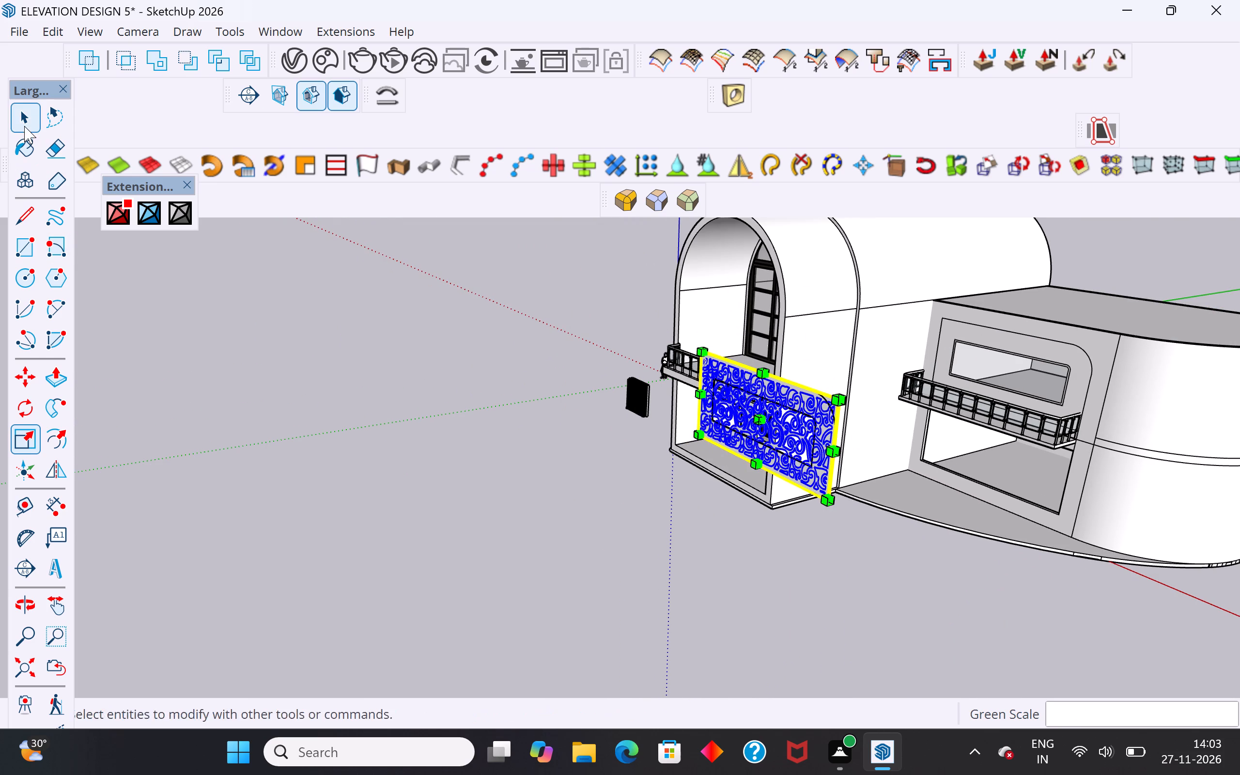
click(243, 320)
Move the jali panel about 8' 3 1/16" along the green axis, clear of the rounded frame, then clear the selection.
middle_drag(655, 460, 828, 477)
scroll(828, 477, up, 1)
scroll(765, 491, down, 5)
middle_drag(775, 497, 1043, 511)
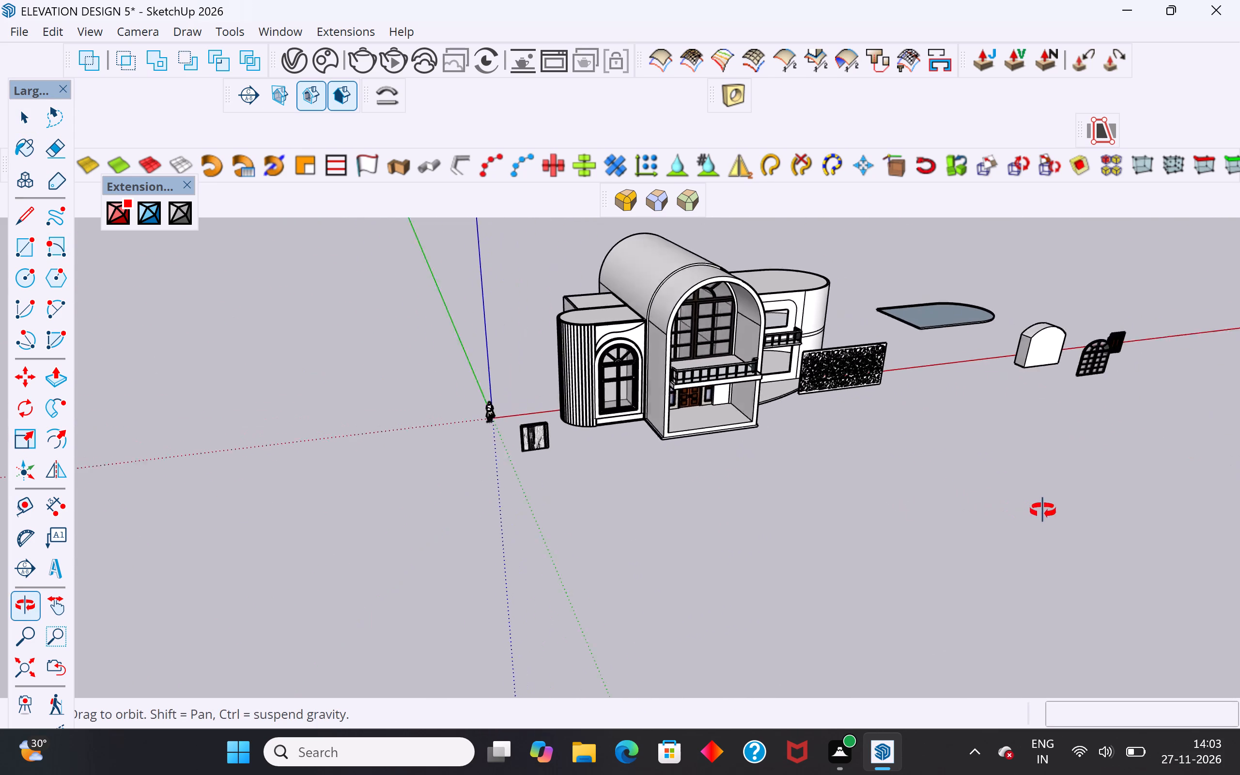
middle_drag(1043, 511, 1045, 510)
scroll(1045, 509, down, 1)
scroll(805, 265, up, 5)
middle_drag(902, 426, 1004, 385)
scroll(780, 432, up, 3)
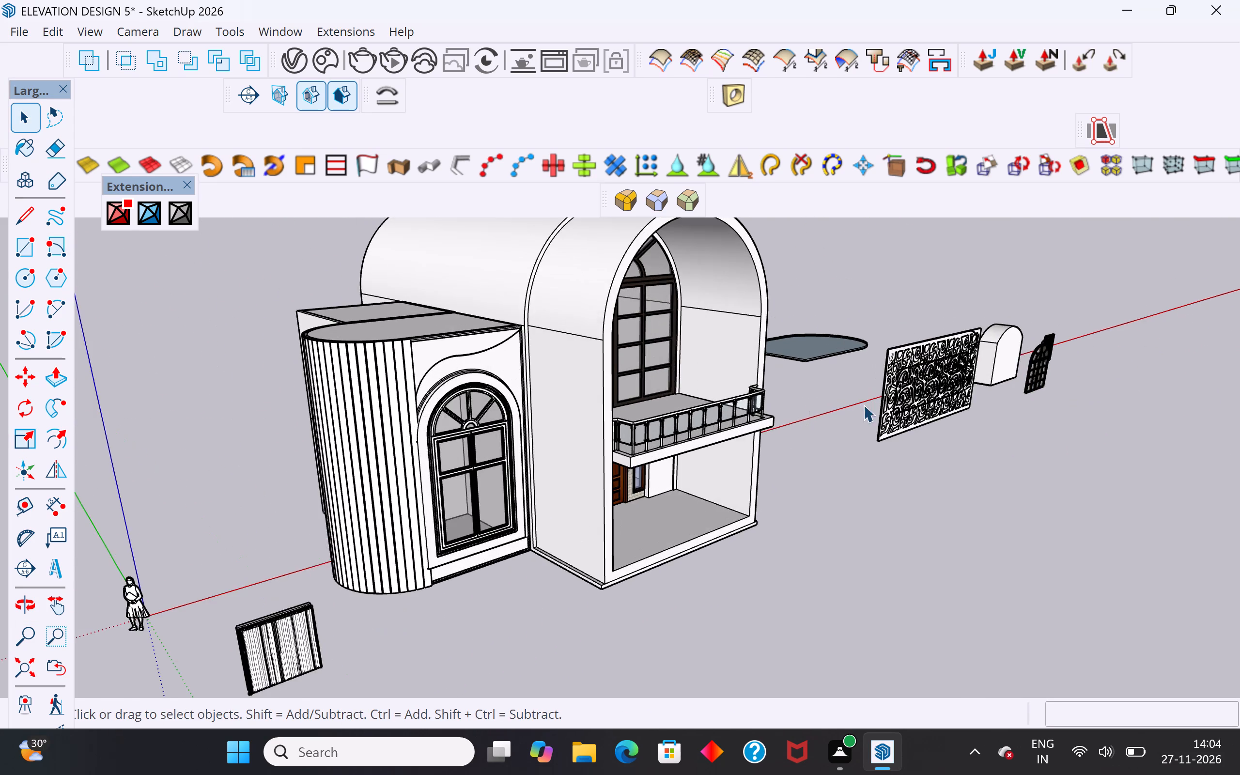
scroll(925, 387, up, 1)
middle_drag(933, 384, 975, 329)
click(933, 353)
middle_drag(857, 466, 858, 495)
scroll(885, 438, up, 3)
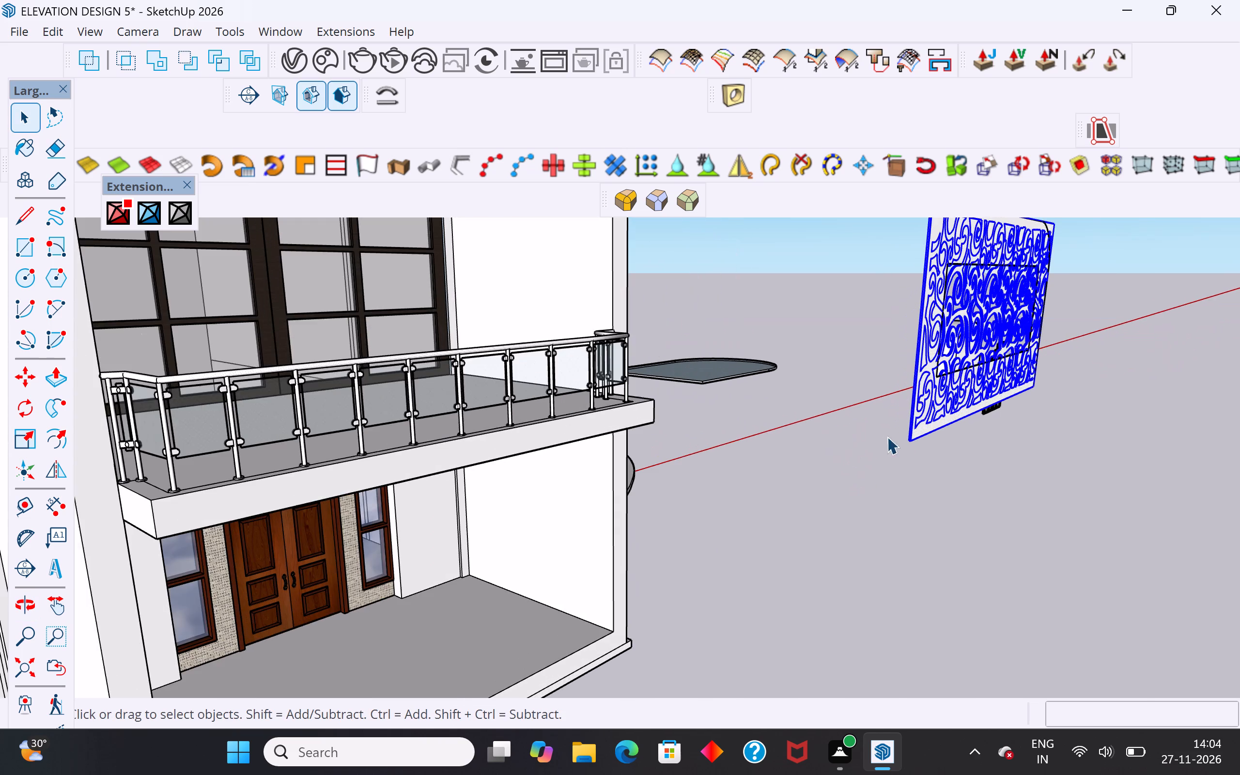
scroll(899, 442, down, 3)
key(m)
click(913, 444)
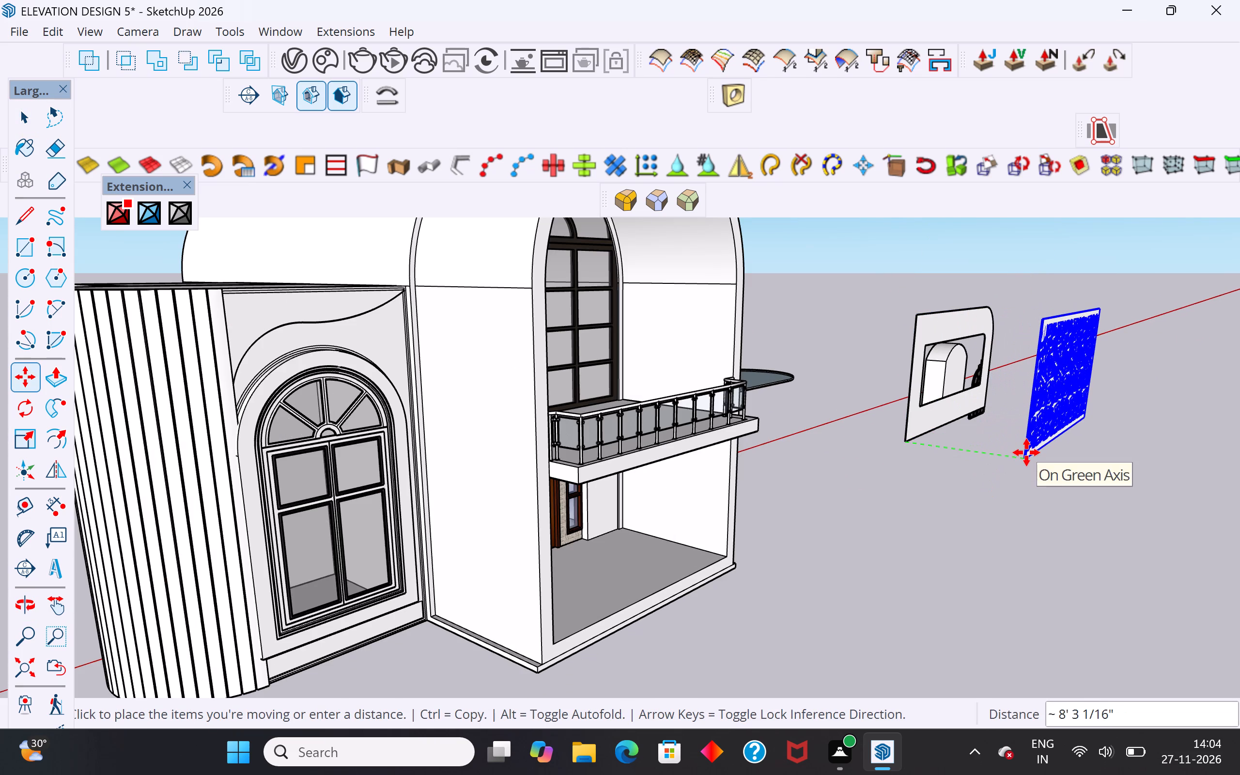
click(1026, 452)
click(15, 113)
click(867, 577)
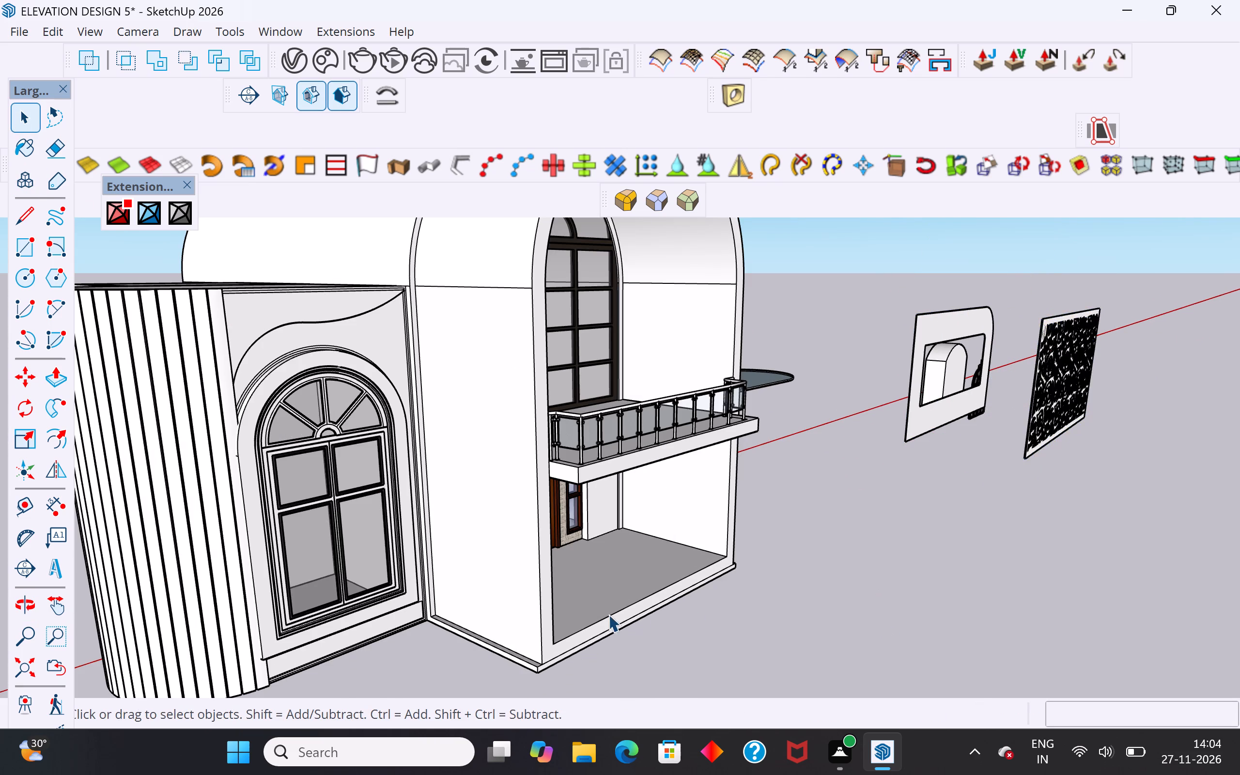
Trim the jali panel by the rounded frame's front face, then leave the frame group.
scroll(608, 614, down, 5)
middle_drag(937, 561, 554, 590)
scroll(563, 539, up, 2)
middle_drag(576, 527, 584, 513)
click(542, 524)
click(1103, 131)
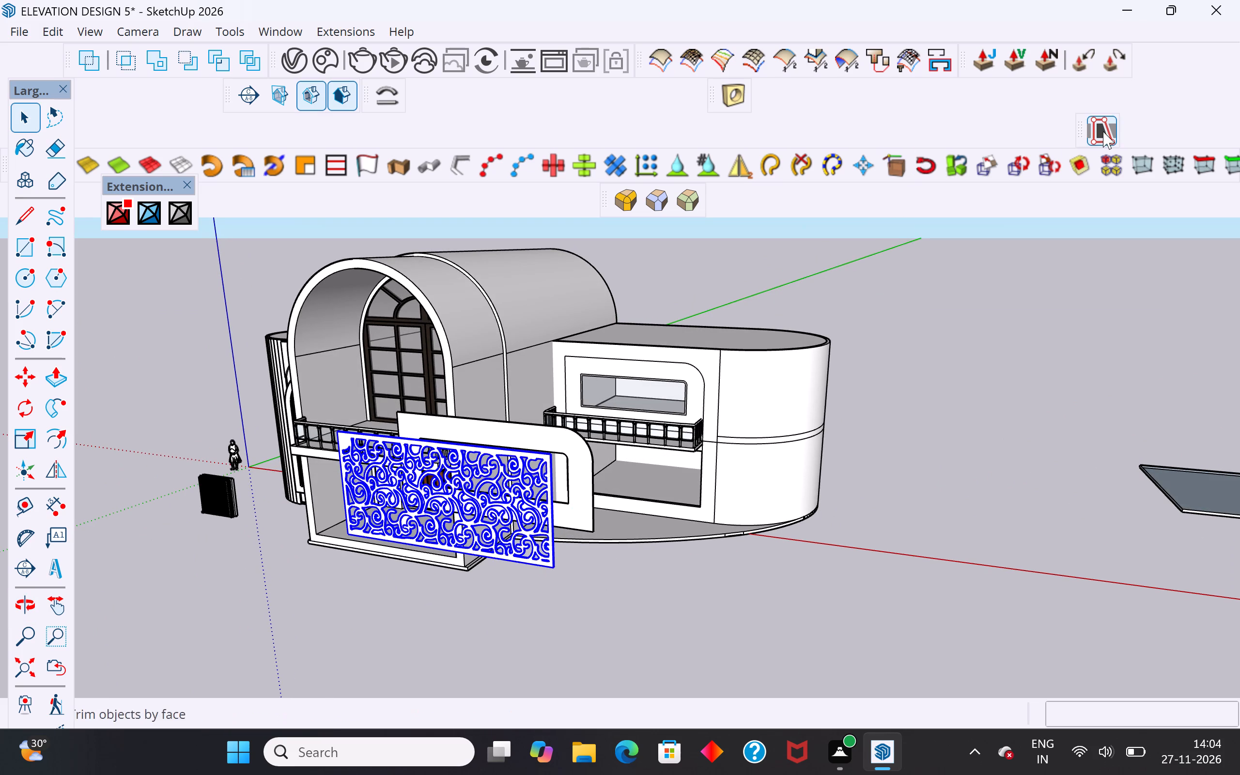
triple_click(580, 453)
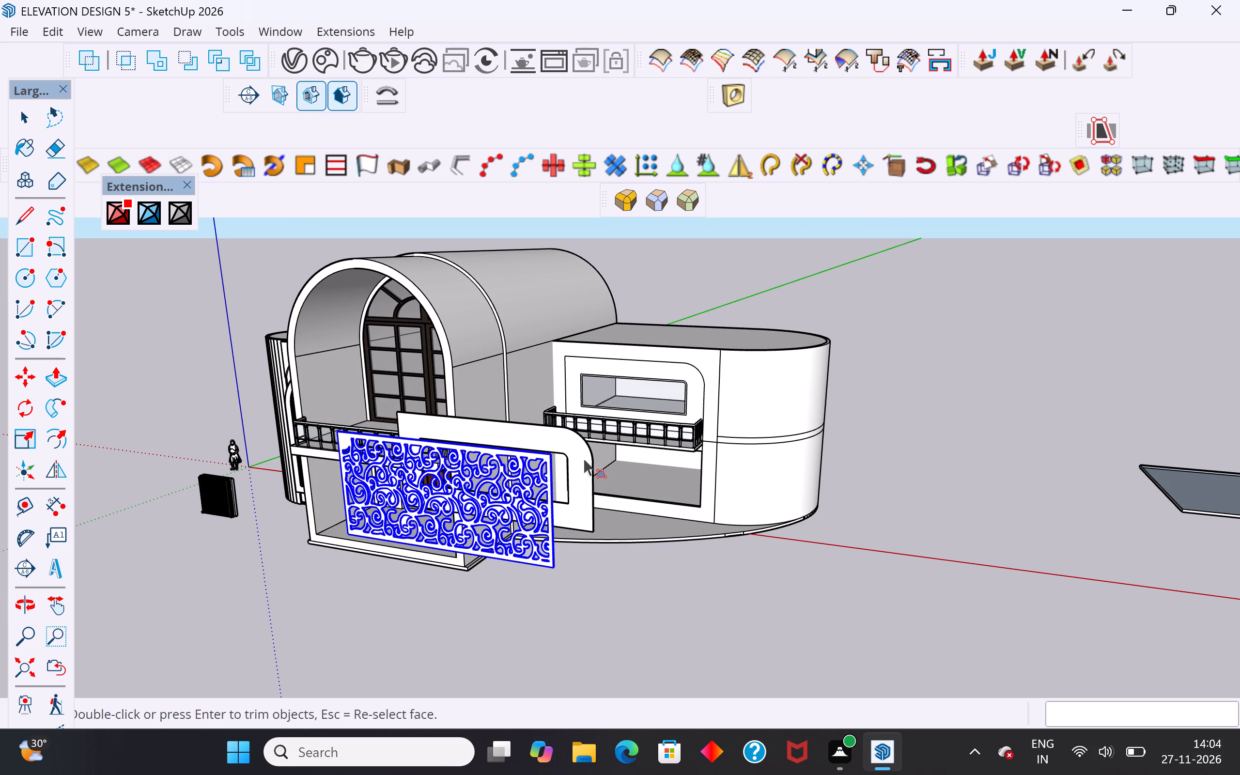
double_click(583, 452)
middle_drag(619, 461, 553, 465)
scroll(616, 511, down, 3)
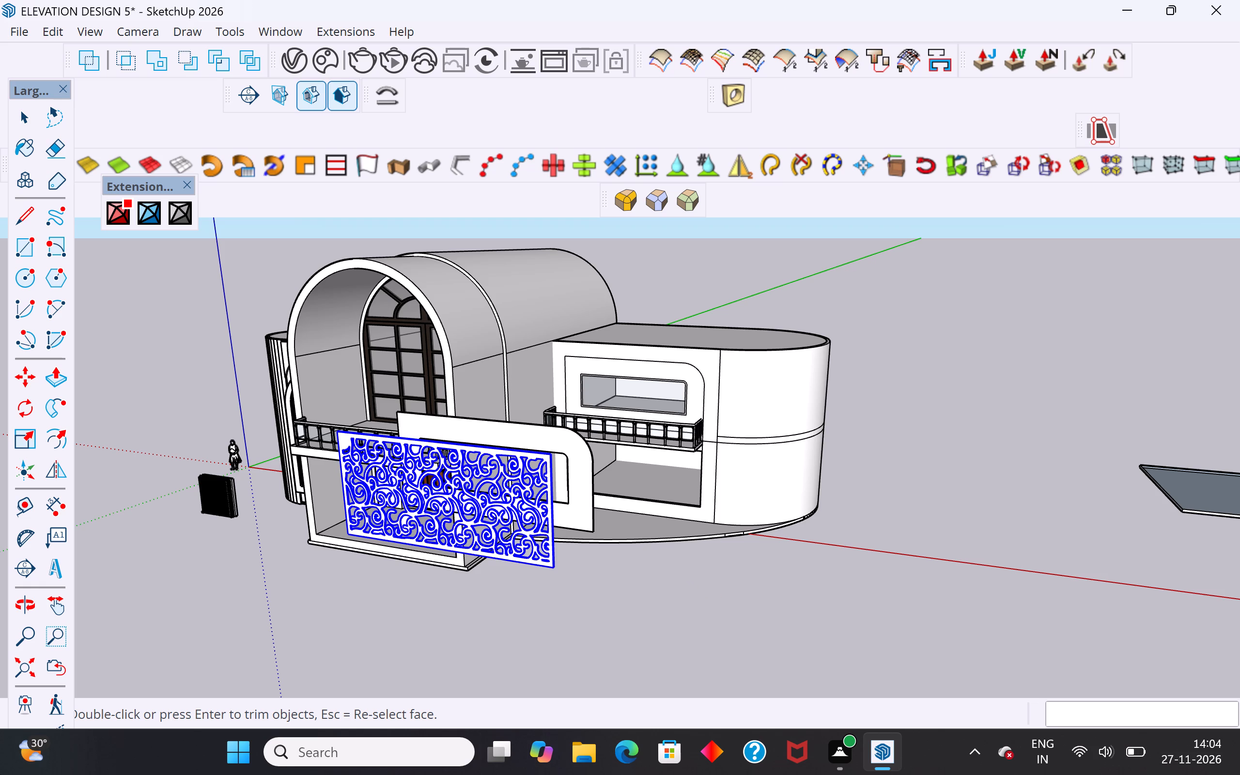
scroll(588, 491, up, 5)
scroll(630, 519, up, 6)
scroll(626, 546, down, 5)
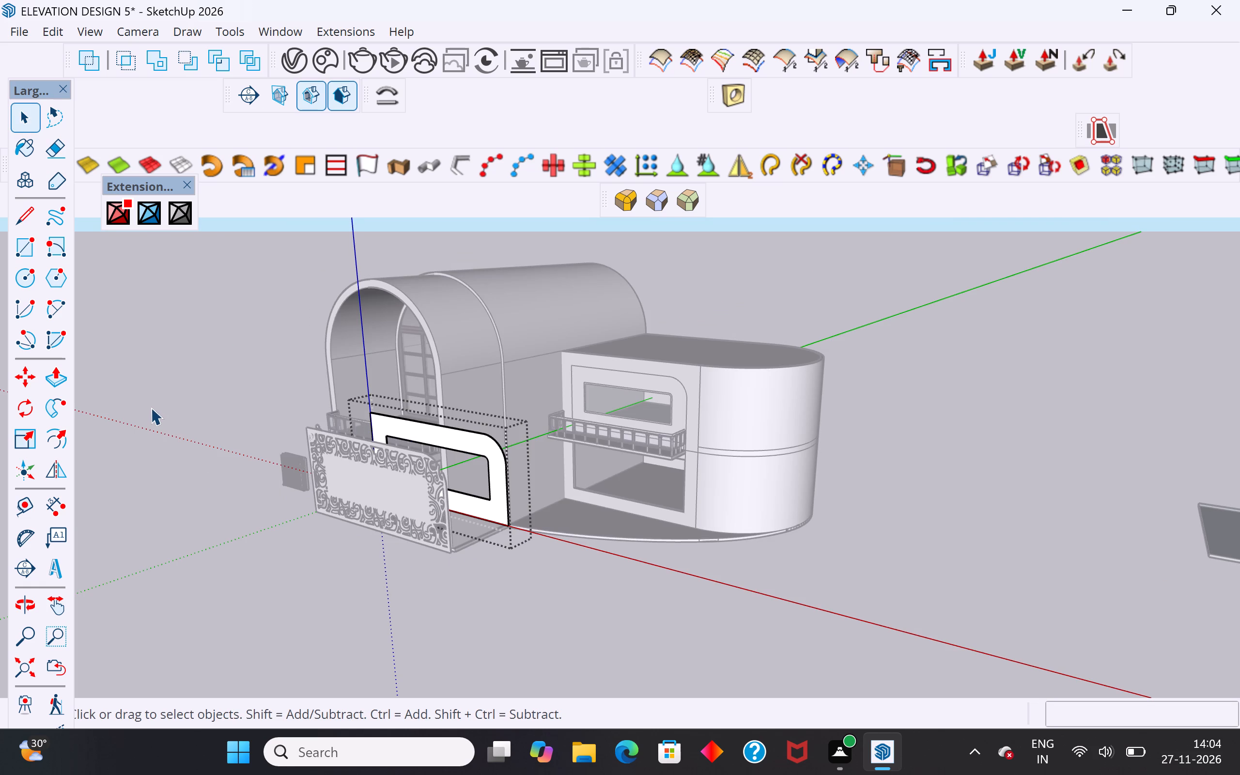
click(542, 626)
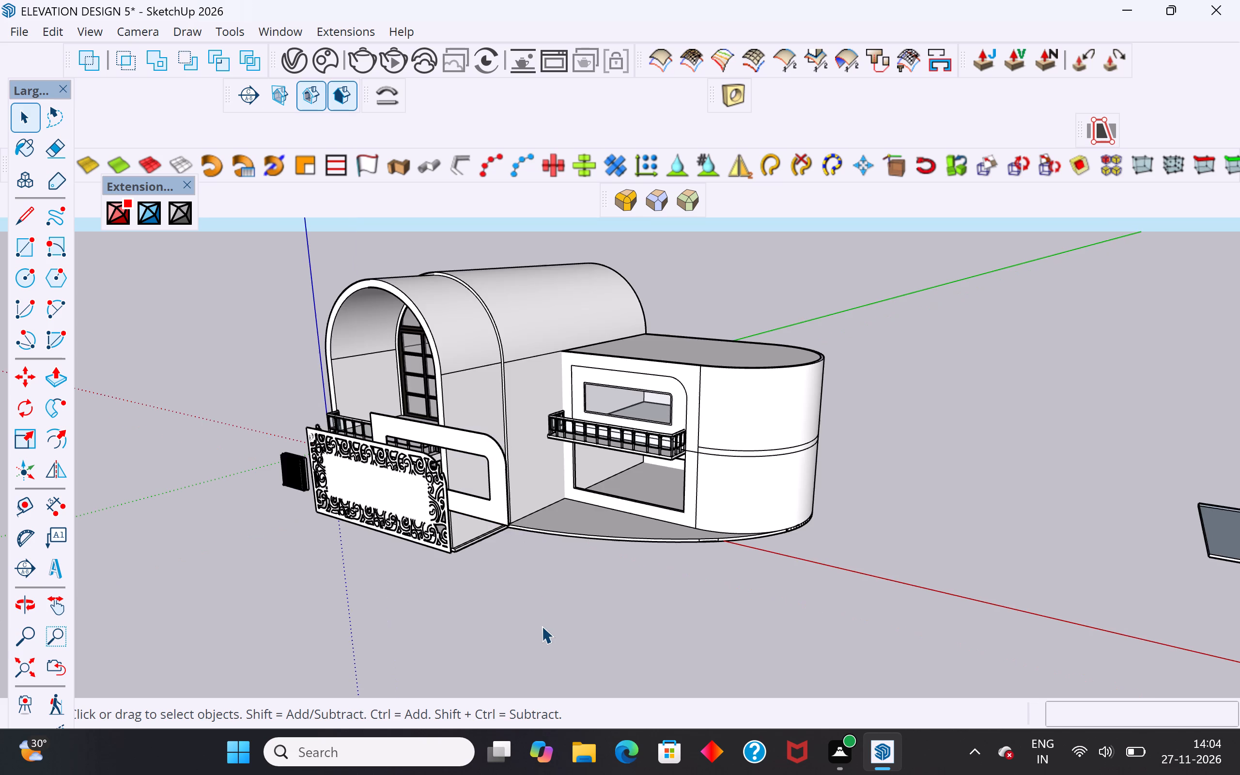
Examine the trimmed jali panel's centre and rounded corner beside the frame, opening and closing the panel group.
scroll(377, 478, up, 4)
scroll(376, 486, down, 1)
scroll(376, 486, up, 4)
middle_drag(383, 488, 512, 485)
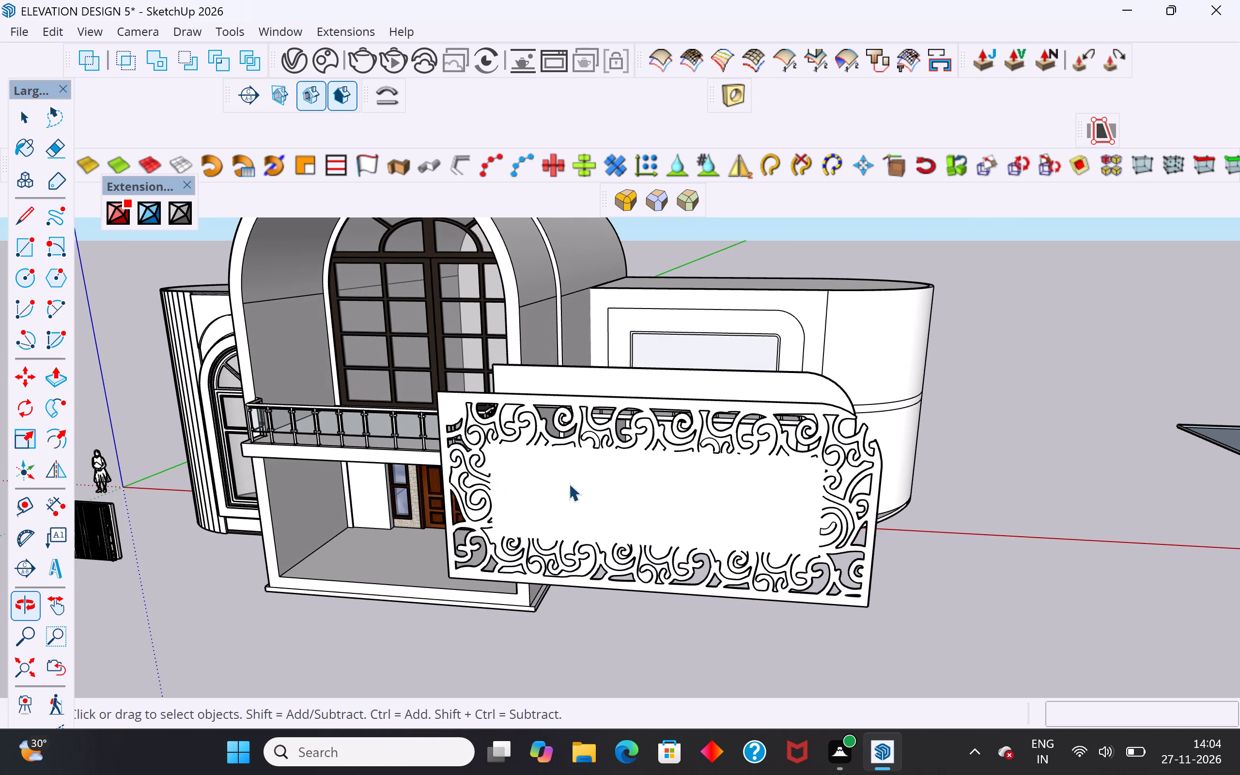
click(571, 482)
middle_drag(611, 475, 692, 449)
double_click(748, 434)
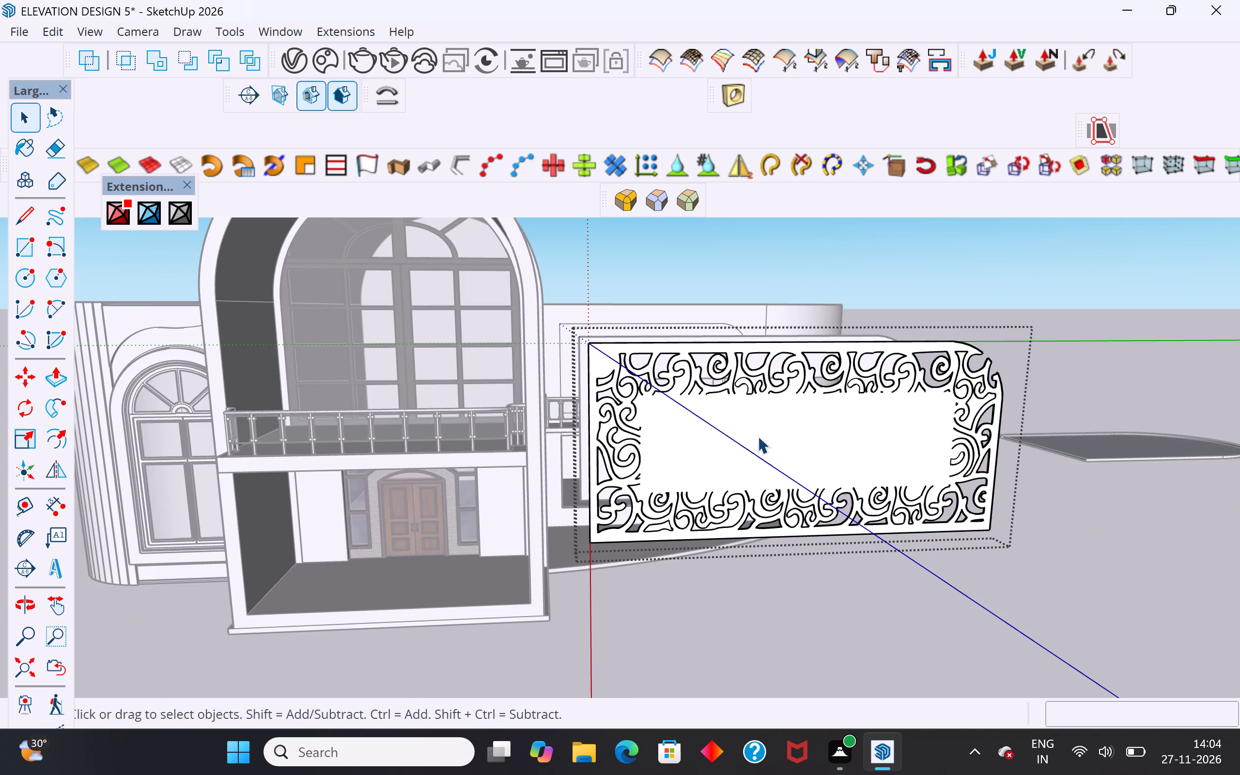
middle_drag(803, 474, 980, 578)
click(806, 596)
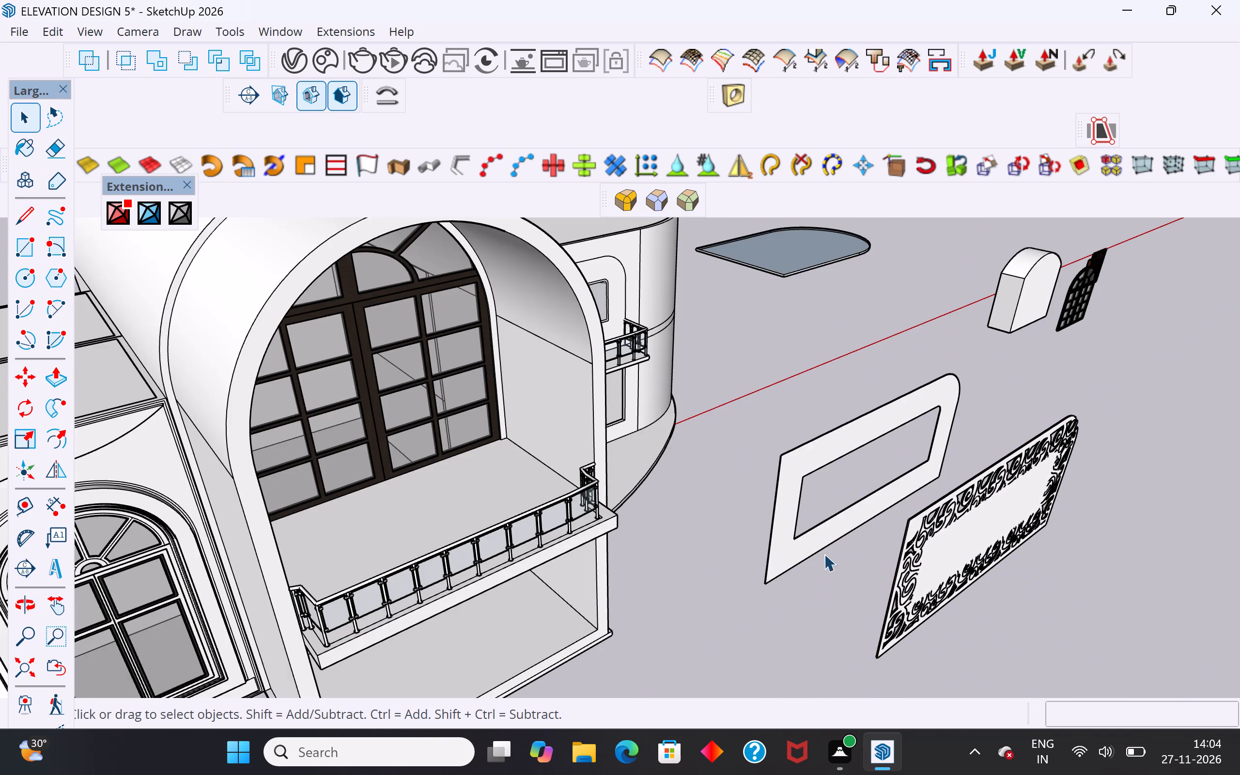
middle_drag(932, 572, 855, 447)
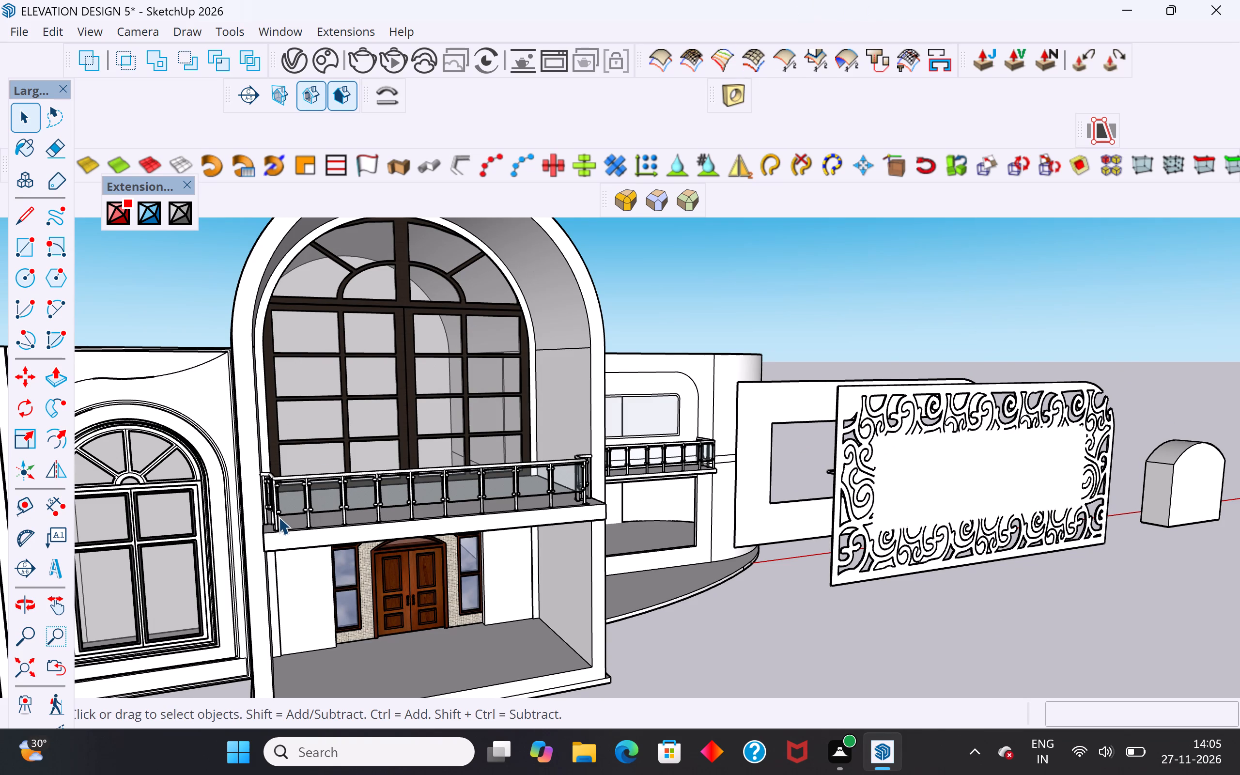
click(860, 630)
Open the trimmed jali panel group for editing and ready the Rectangle tool at its blank central area.
click(969, 474)
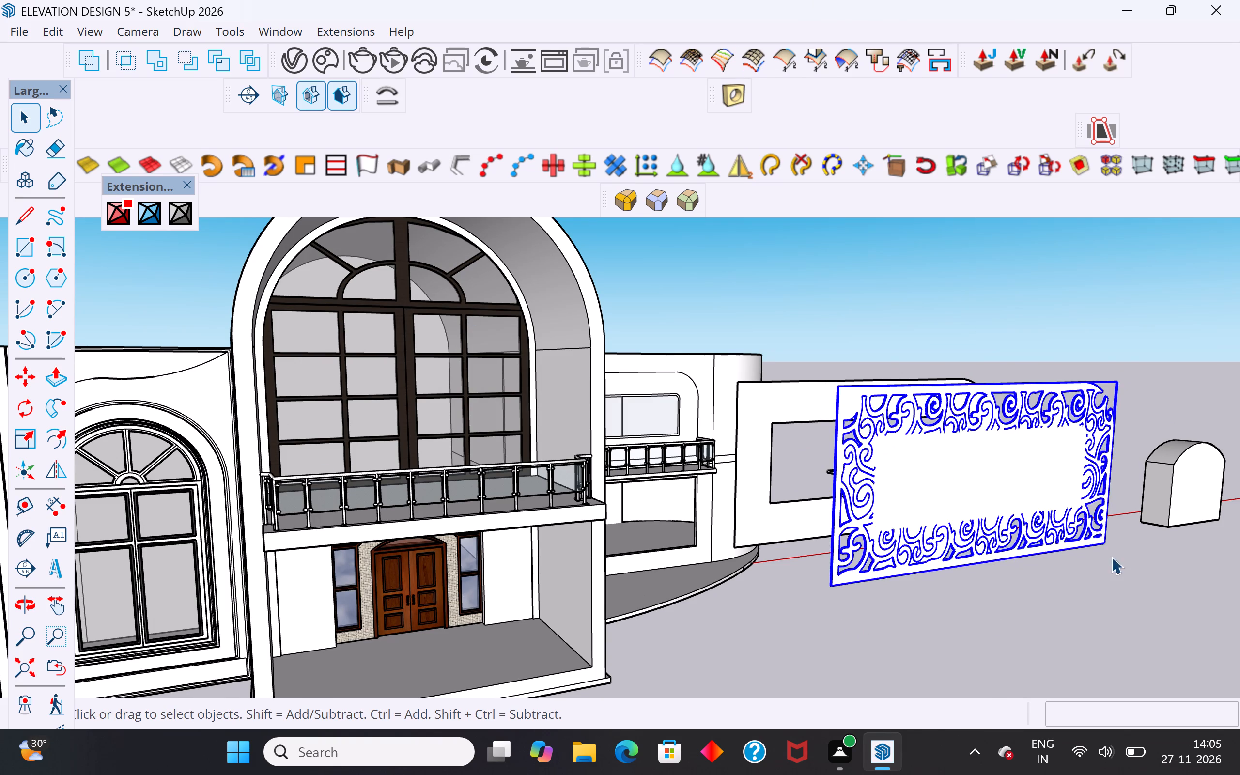
middle_drag(1107, 563, 1027, 563)
triple_click(820, 469)
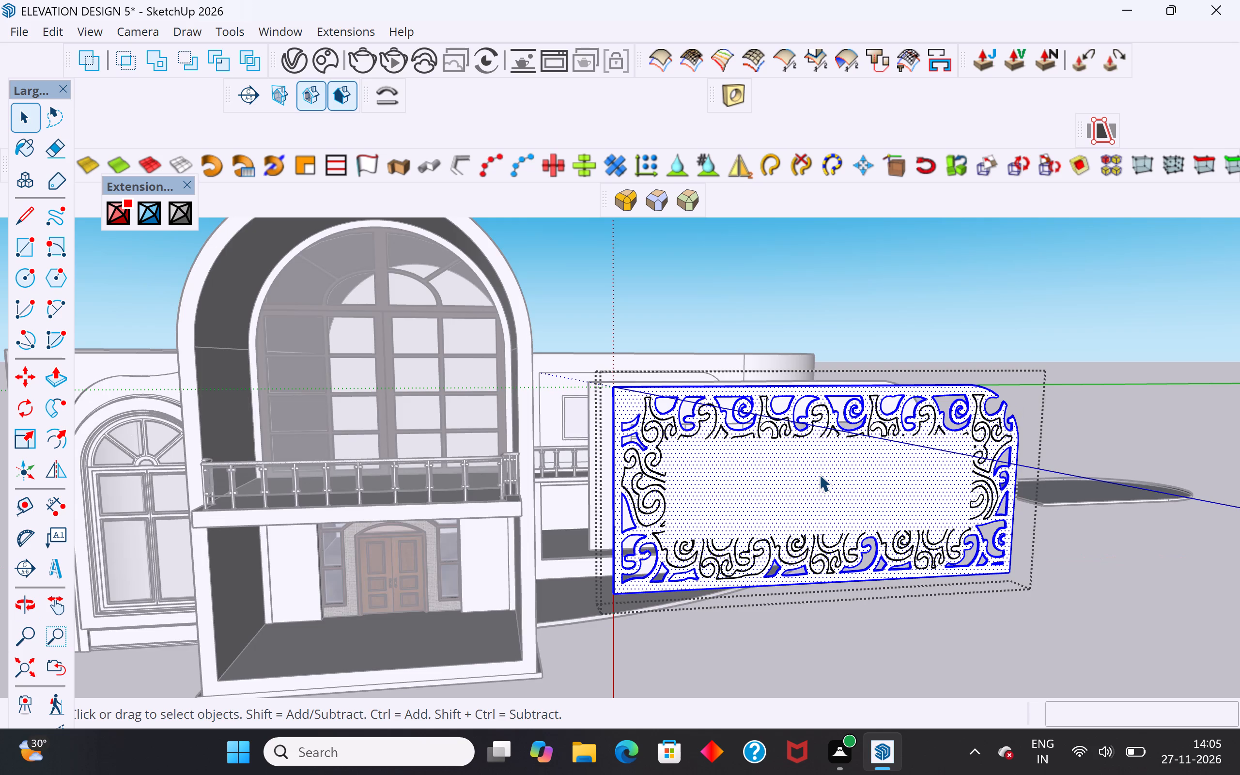
middle_drag(829, 474, 948, 450)
scroll(948, 450, up, 6)
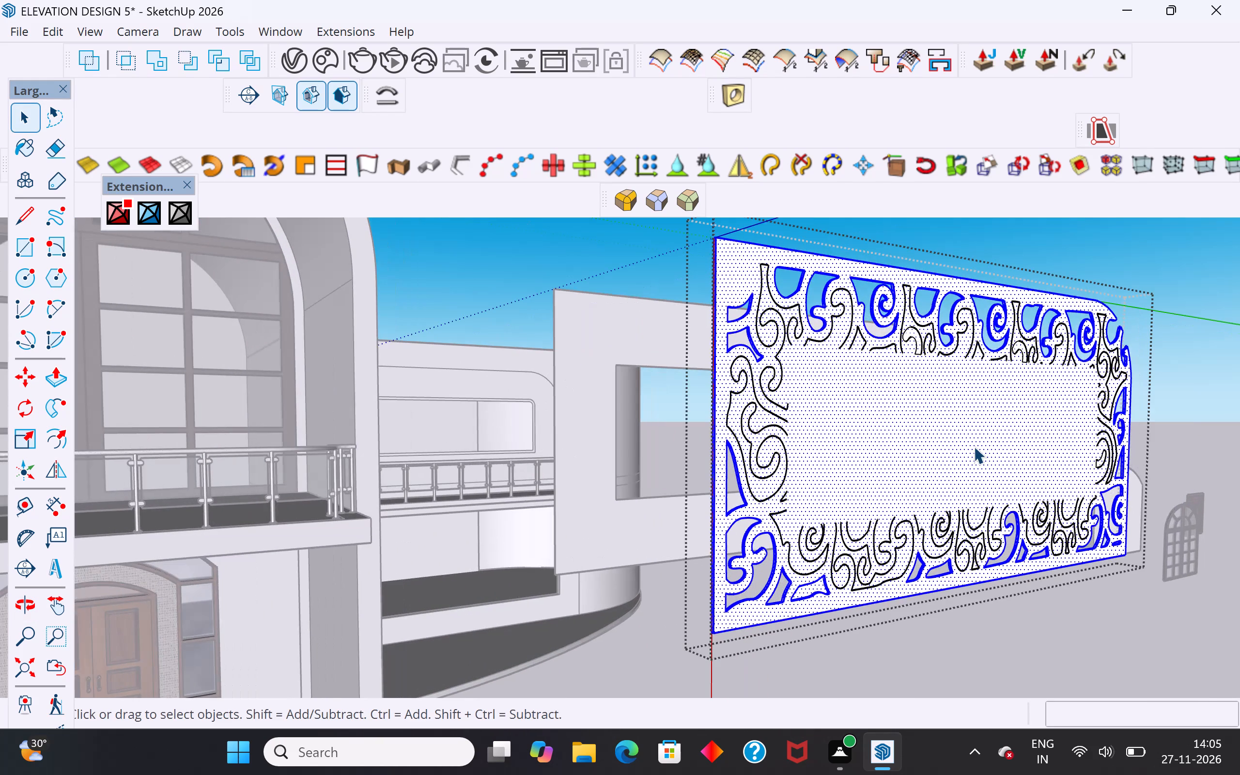
middle_drag(1030, 448, 906, 464)
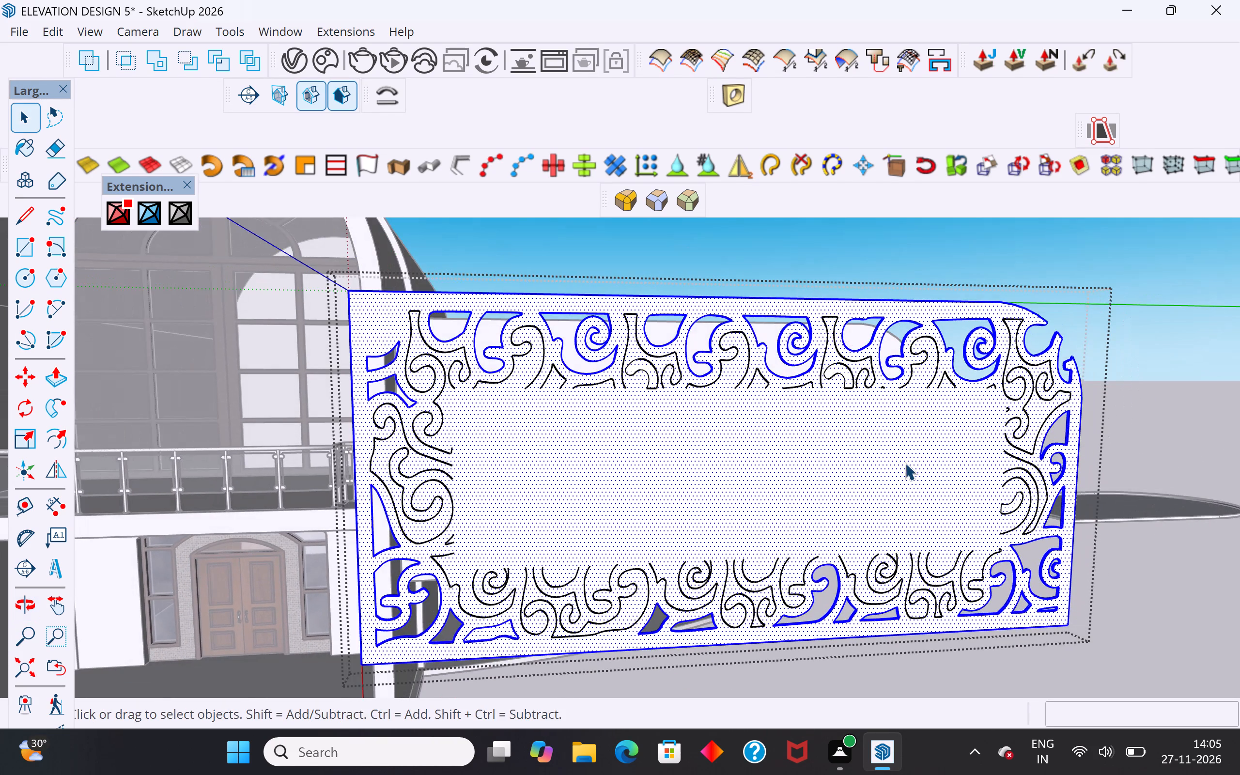
middle_drag(894, 468, 895, 457)
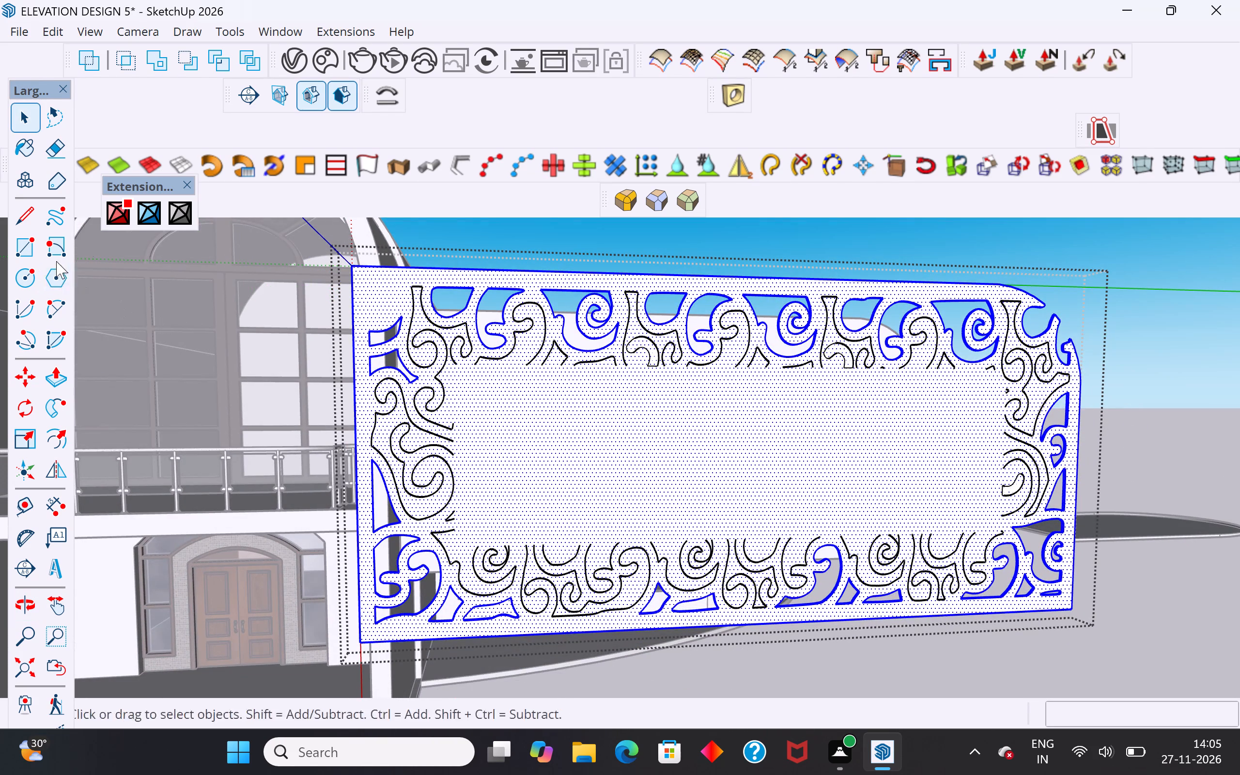
click(26, 245)
scroll(487, 395, up, 5)
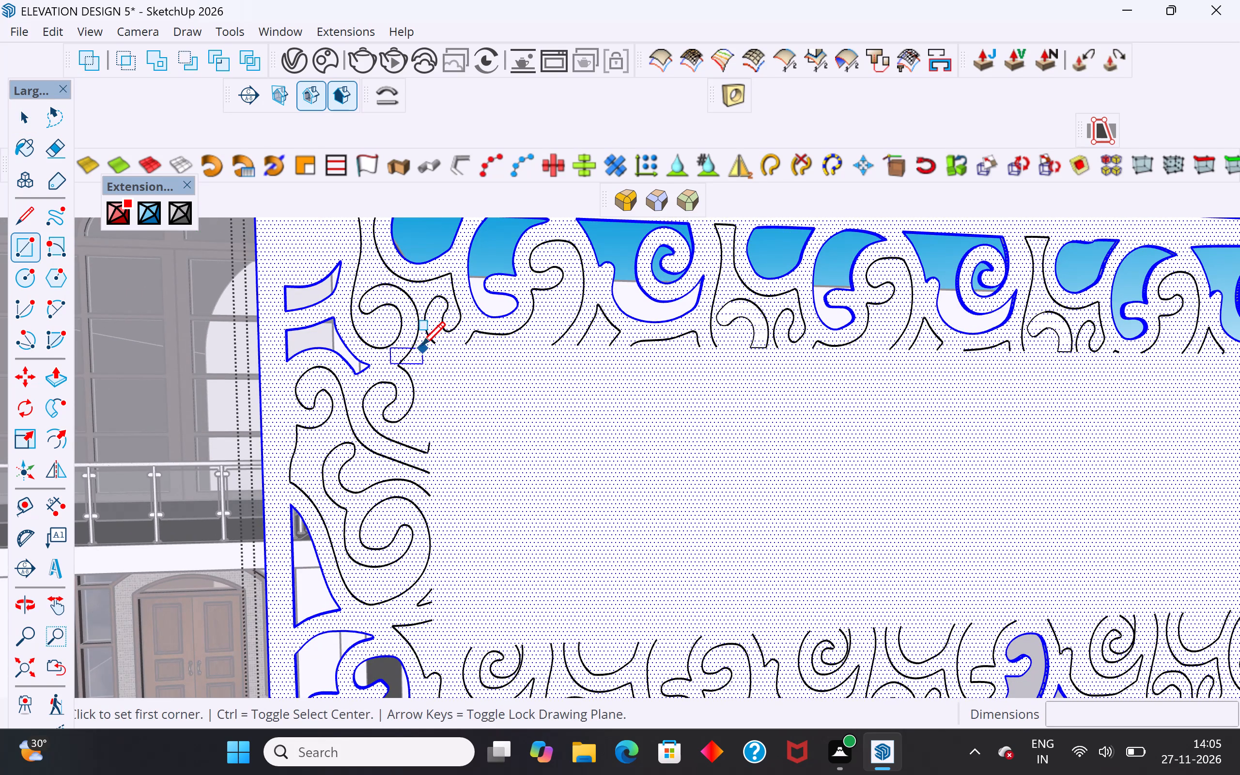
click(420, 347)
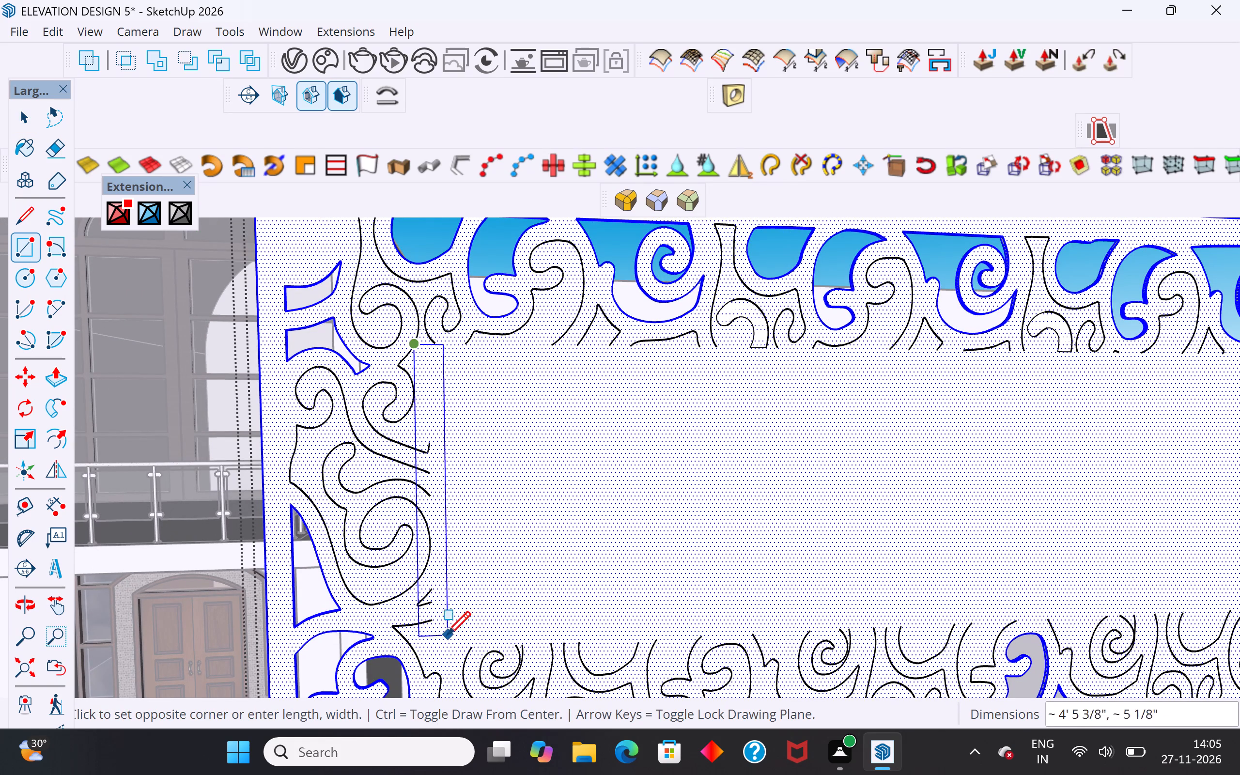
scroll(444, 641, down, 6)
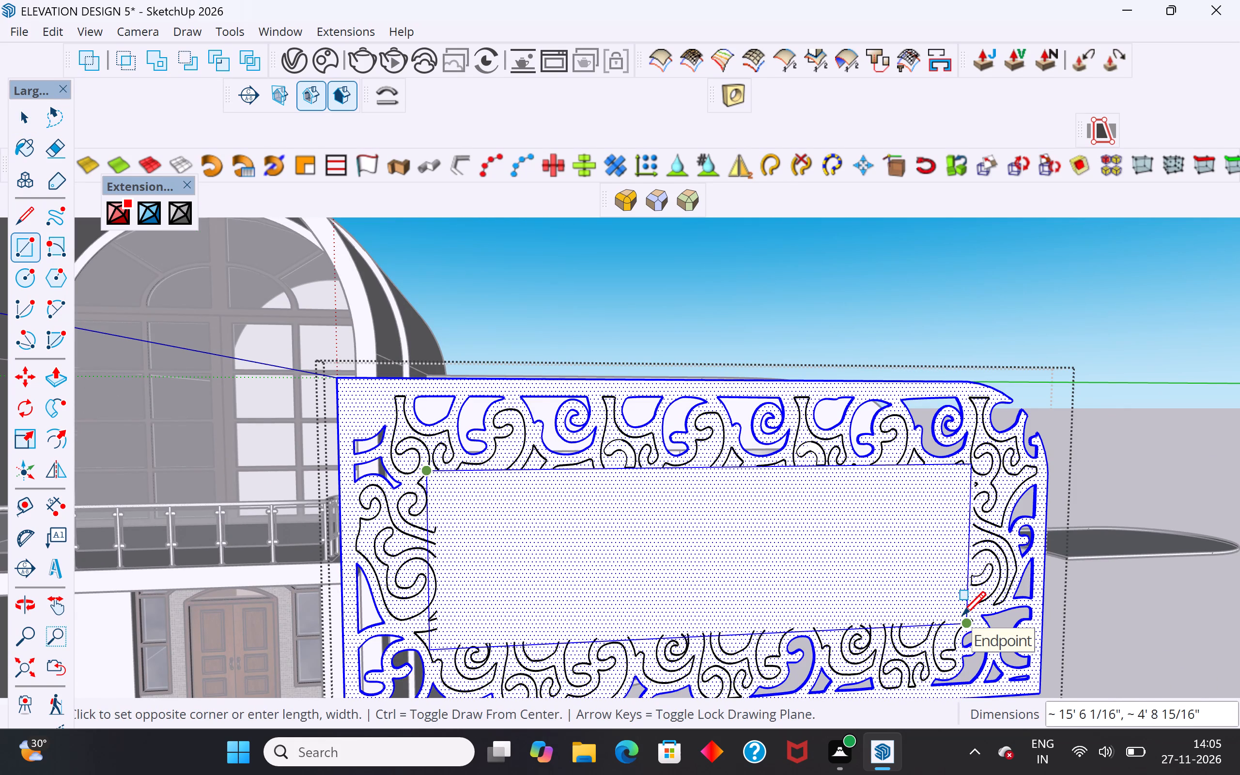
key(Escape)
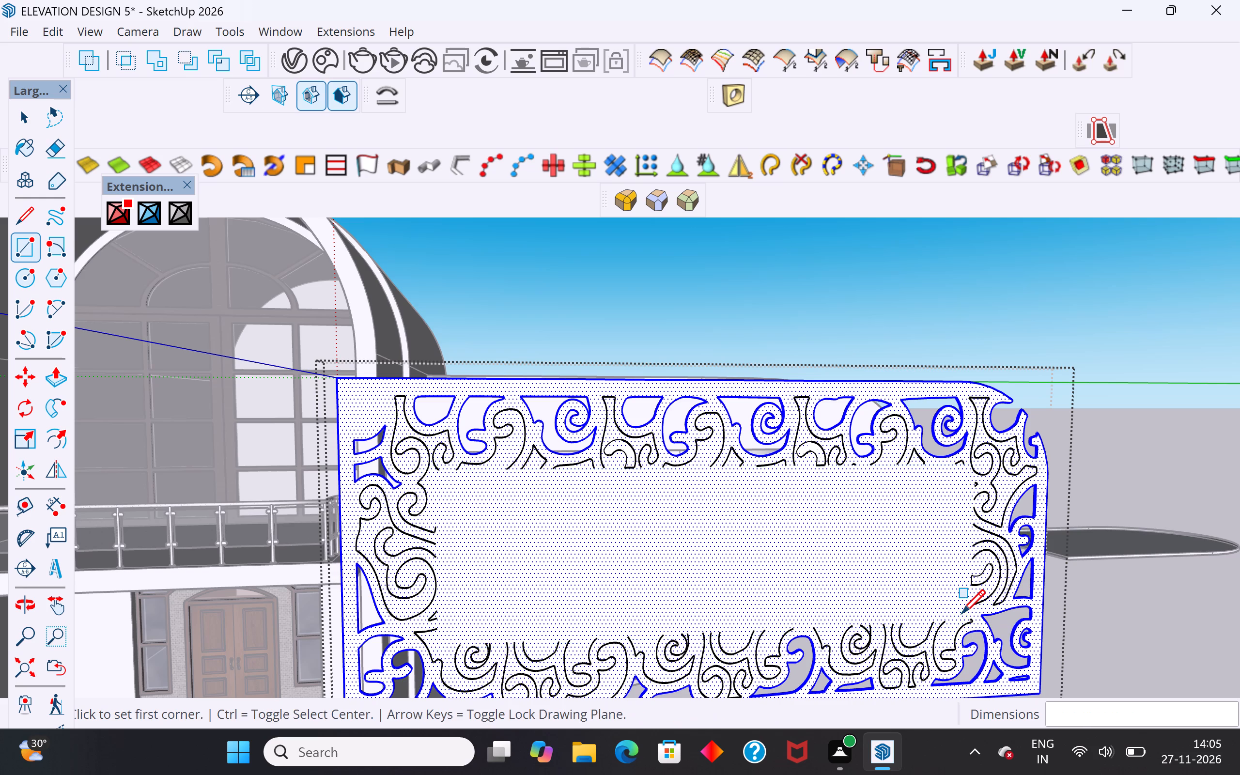
Draw a rectangle about 15' 4 5/16" by 4' 7 7/8" around the panel's blank central area, then close the group.
click(439, 473)
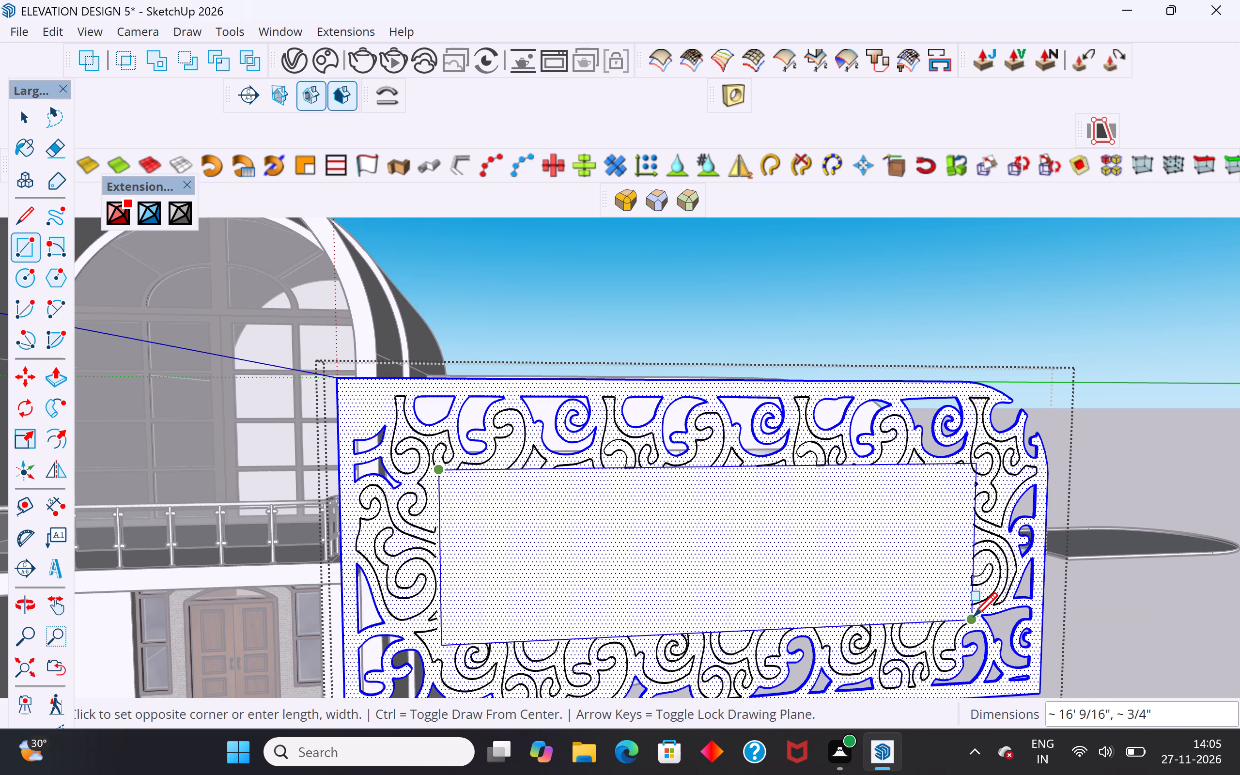
click(974, 619)
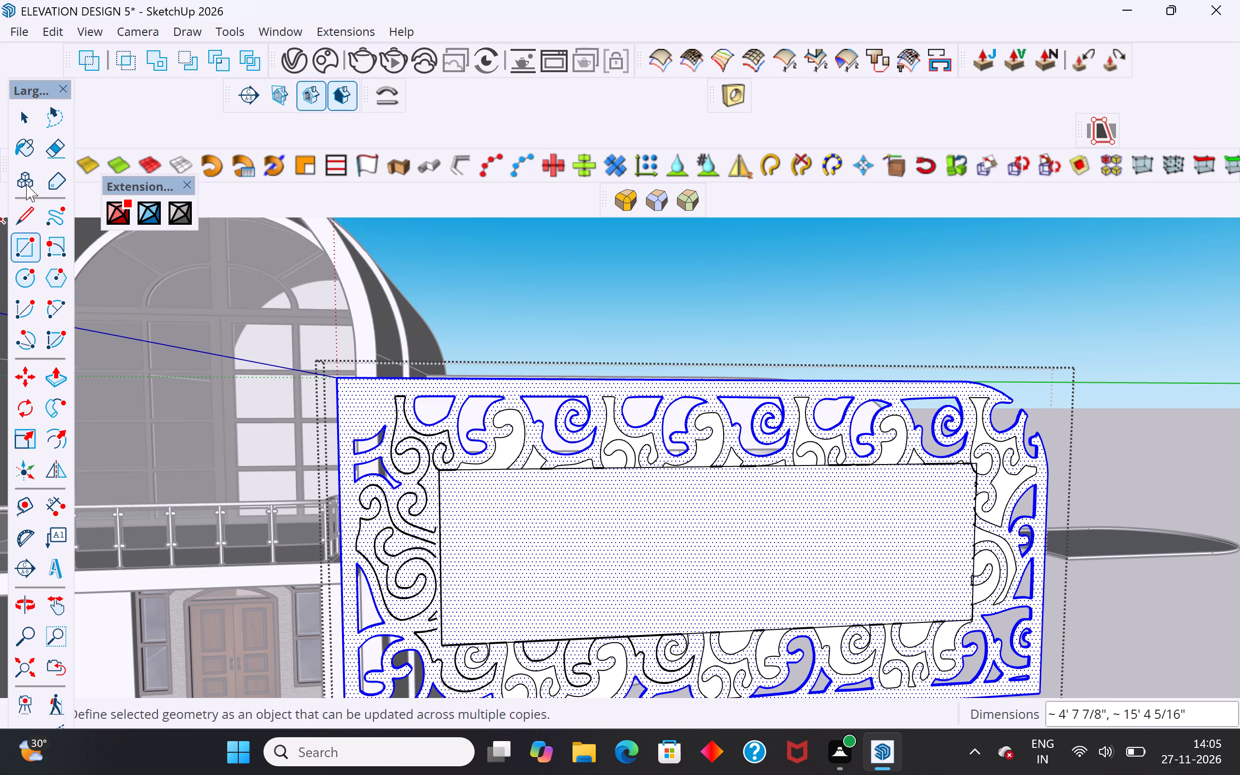
click(24, 120)
click(617, 299)
Select the jali panel and examine how the drawn rectangle's edges meet the surrounding scroll pattern.
click(606, 562)
scroll(676, 474, up, 2)
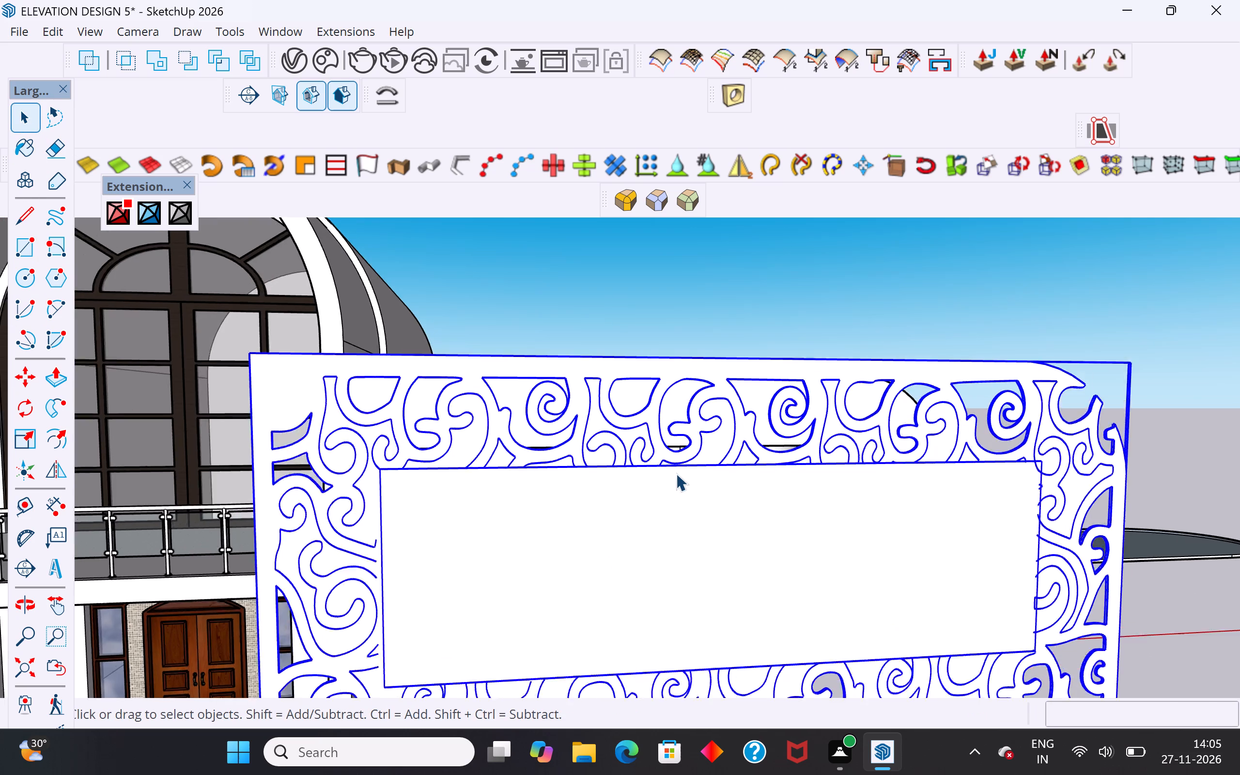
scroll(676, 473, up, 2)
click(705, 463)
scroll(826, 385, down, 7)
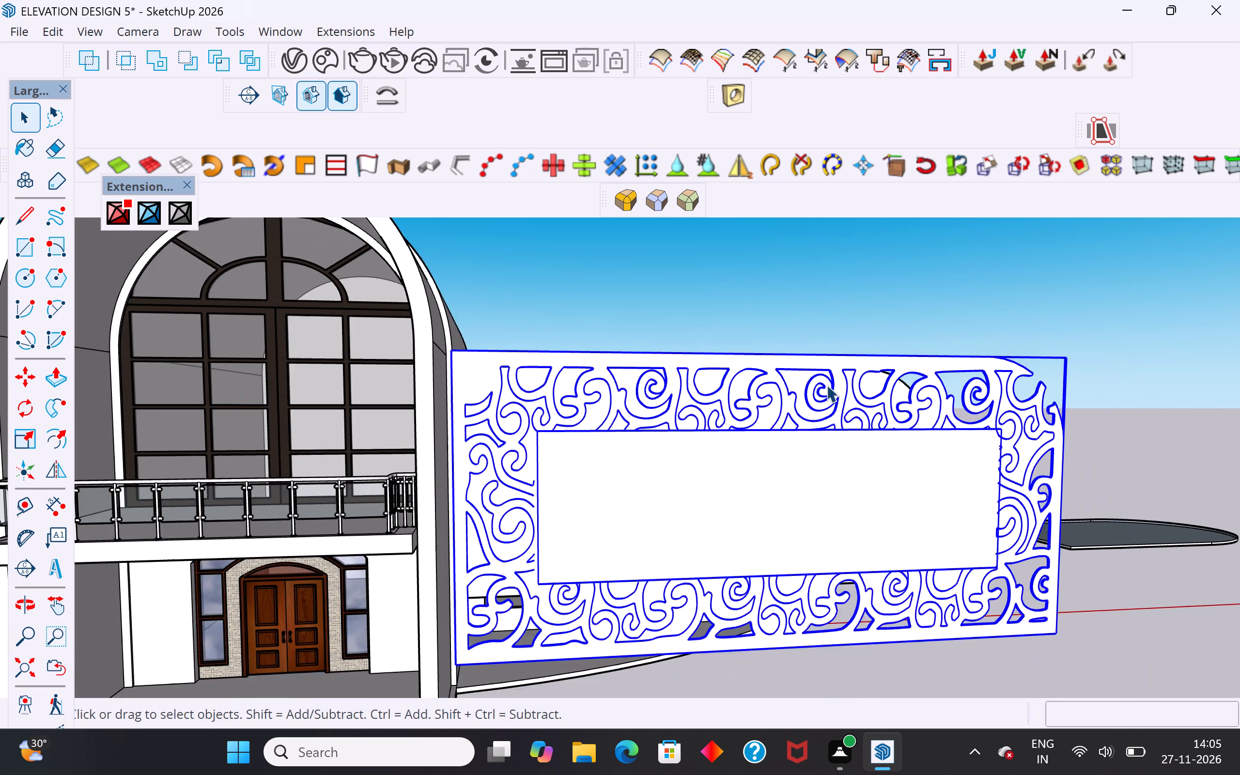
middle_drag(756, 482, 652, 505)
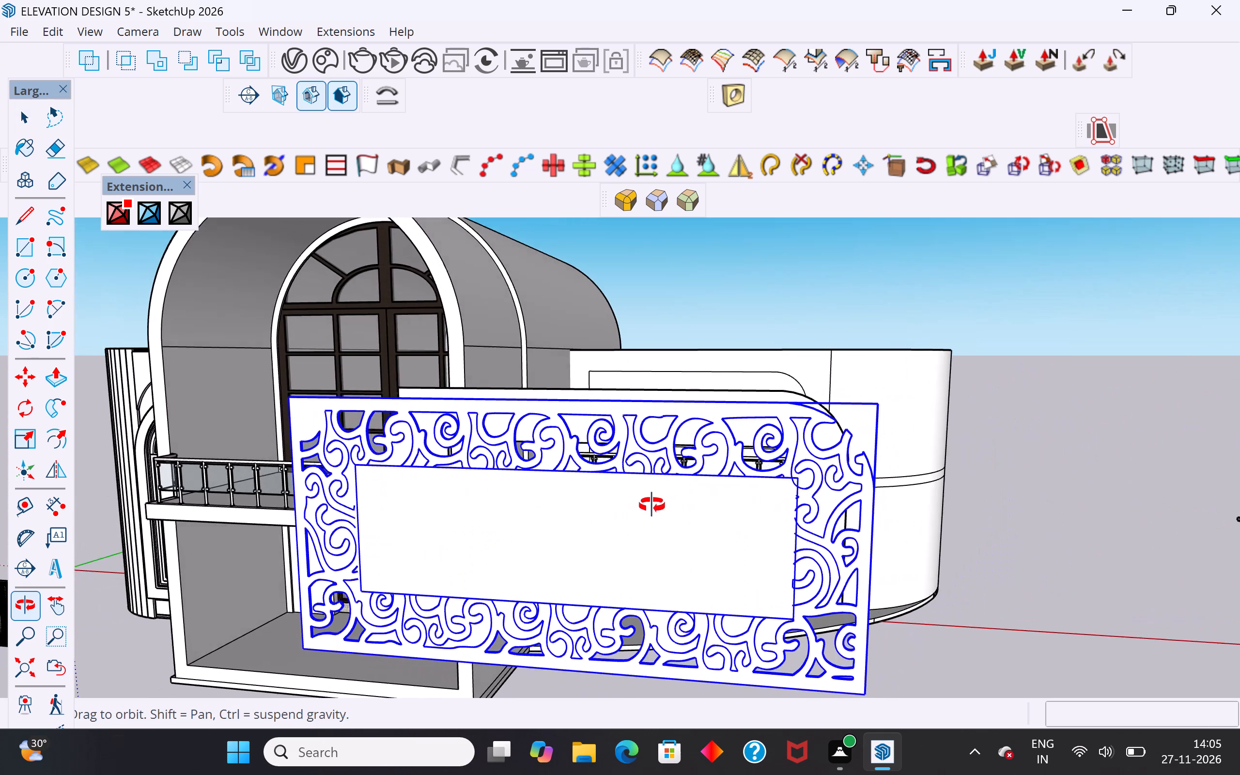
middle_drag(652, 505, 671, 510)
scroll(718, 640, up, 5)
click(713, 642)
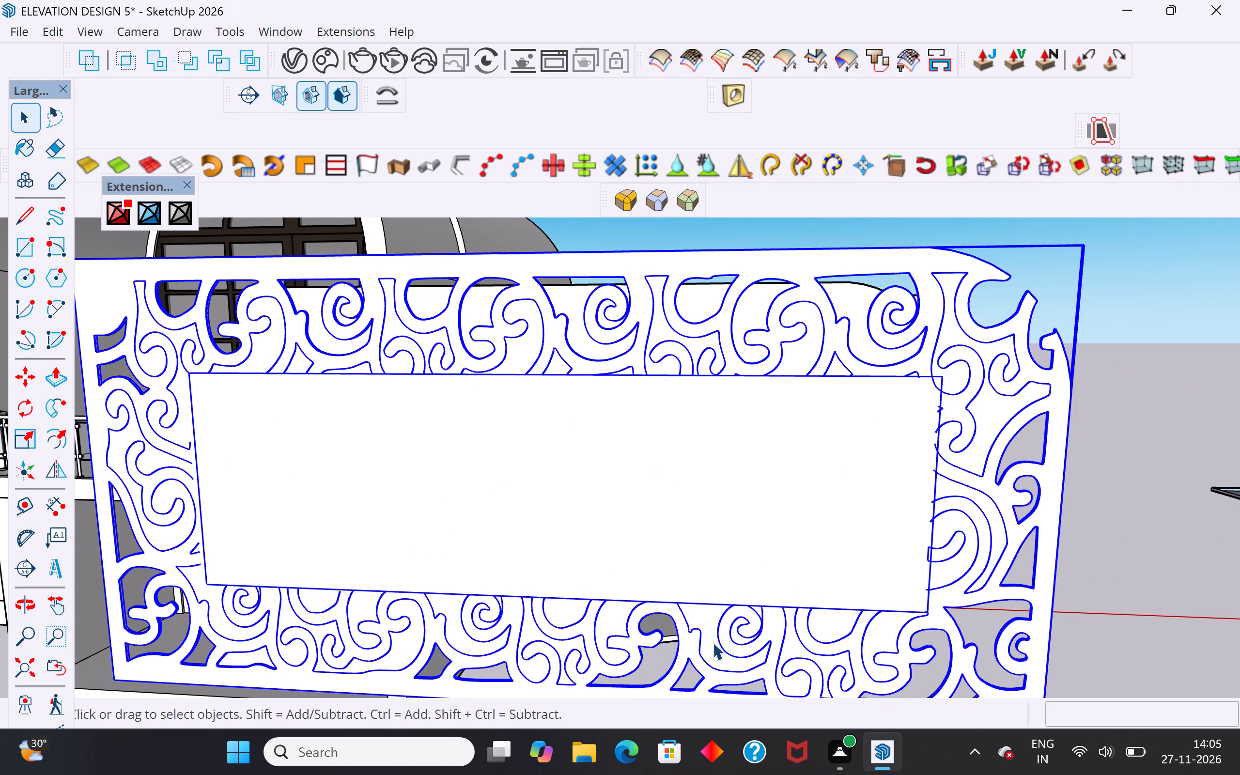
scroll(913, 380, down, 4)
middle_drag(836, 459, 837, 590)
Examine the drawn rectangle's face and the adjoining scroll faces inside the jali panel group, opening and closing the group.
double_click(828, 541)
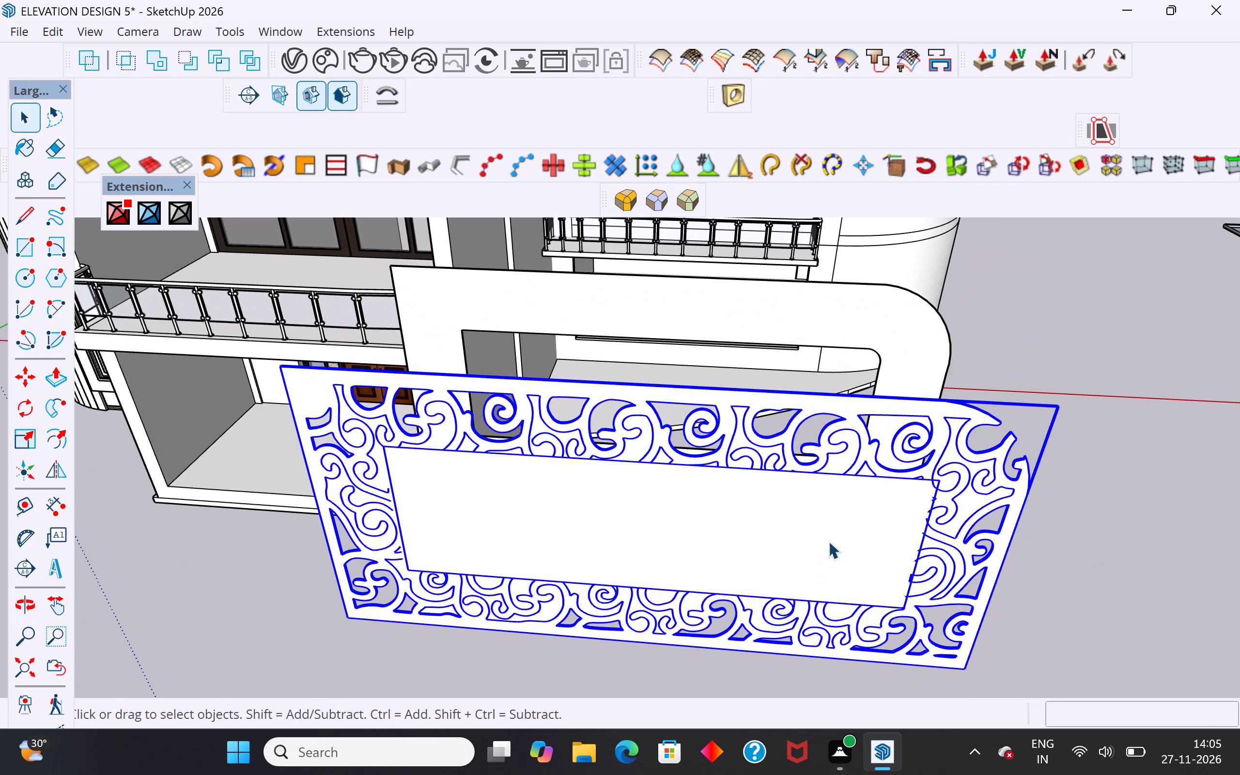
double_click(826, 538)
click(821, 539)
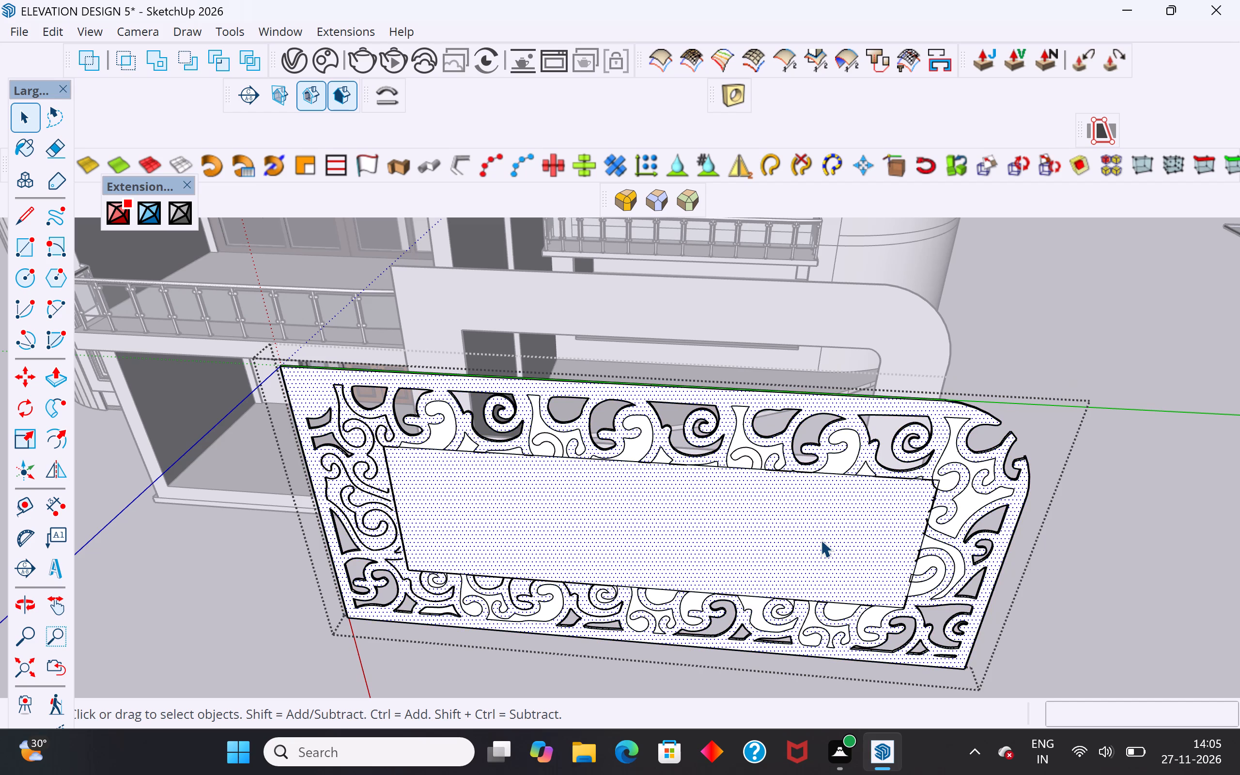
click(764, 543)
click(640, 487)
click(784, 527)
scroll(972, 508, up, 3)
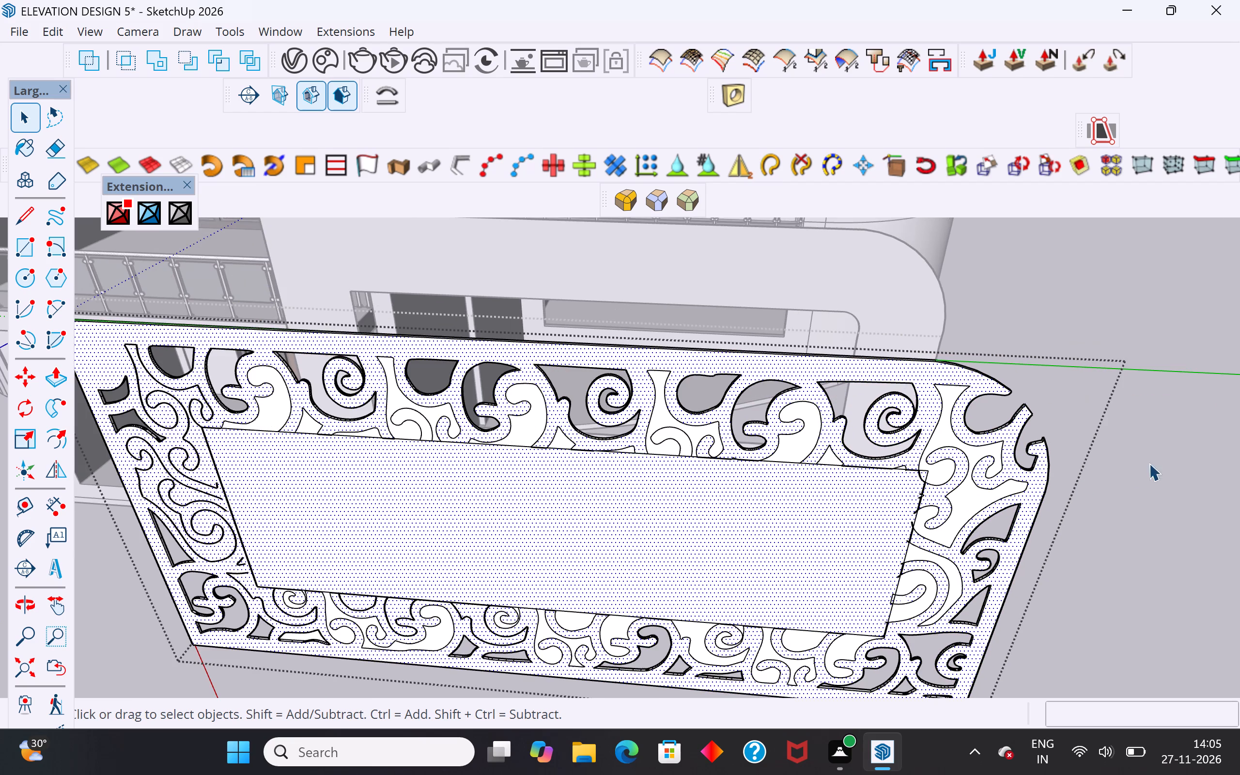
click(1149, 463)
click(970, 507)
double_click(971, 501)
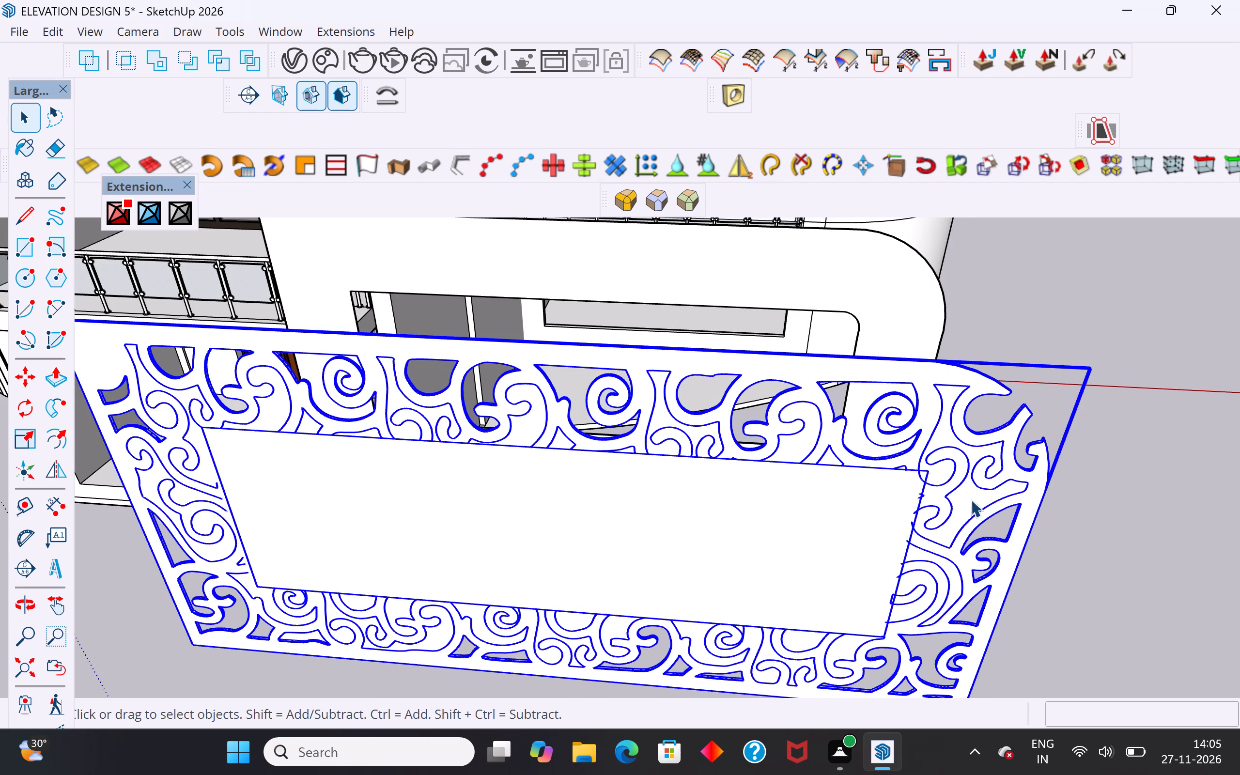
click(711, 557)
right_click(711, 557)
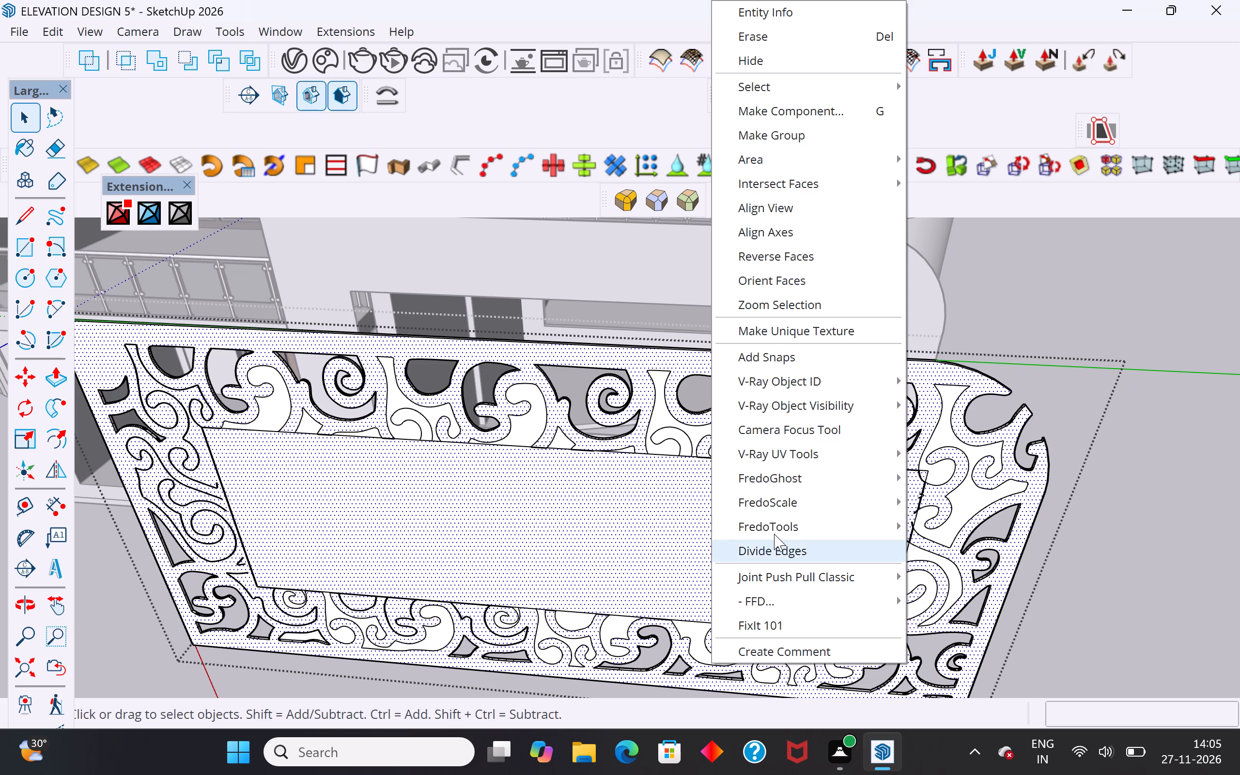
click(1203, 409)
Explode the jali panel group into loose geometry and clear the selection.
click(816, 534)
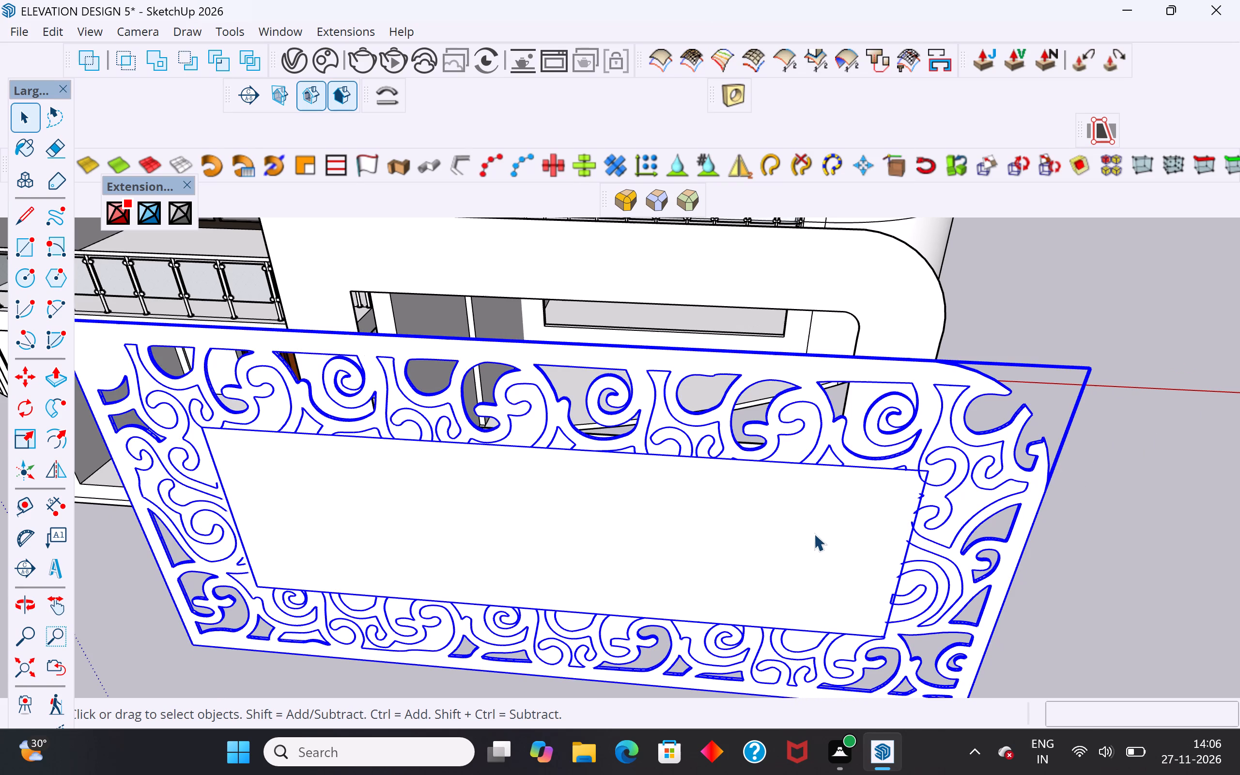
right_click(566, 539)
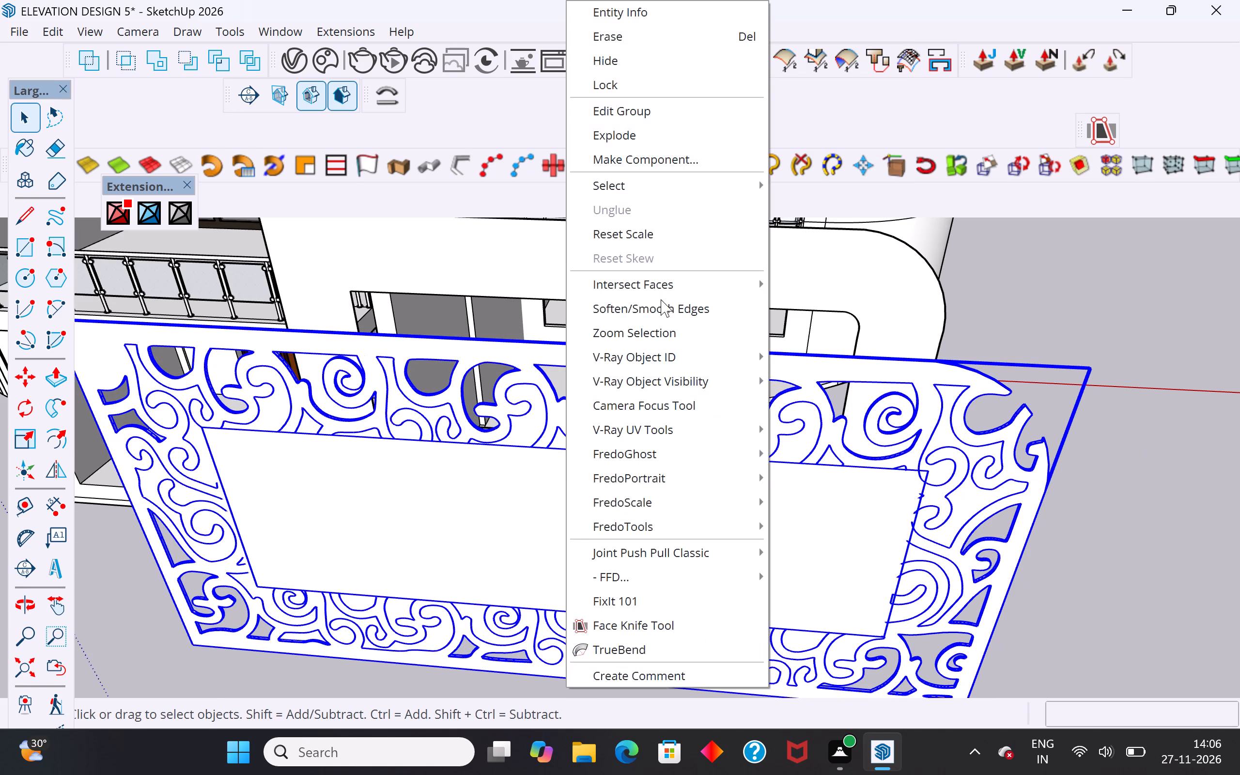
click(661, 136)
click(1127, 325)
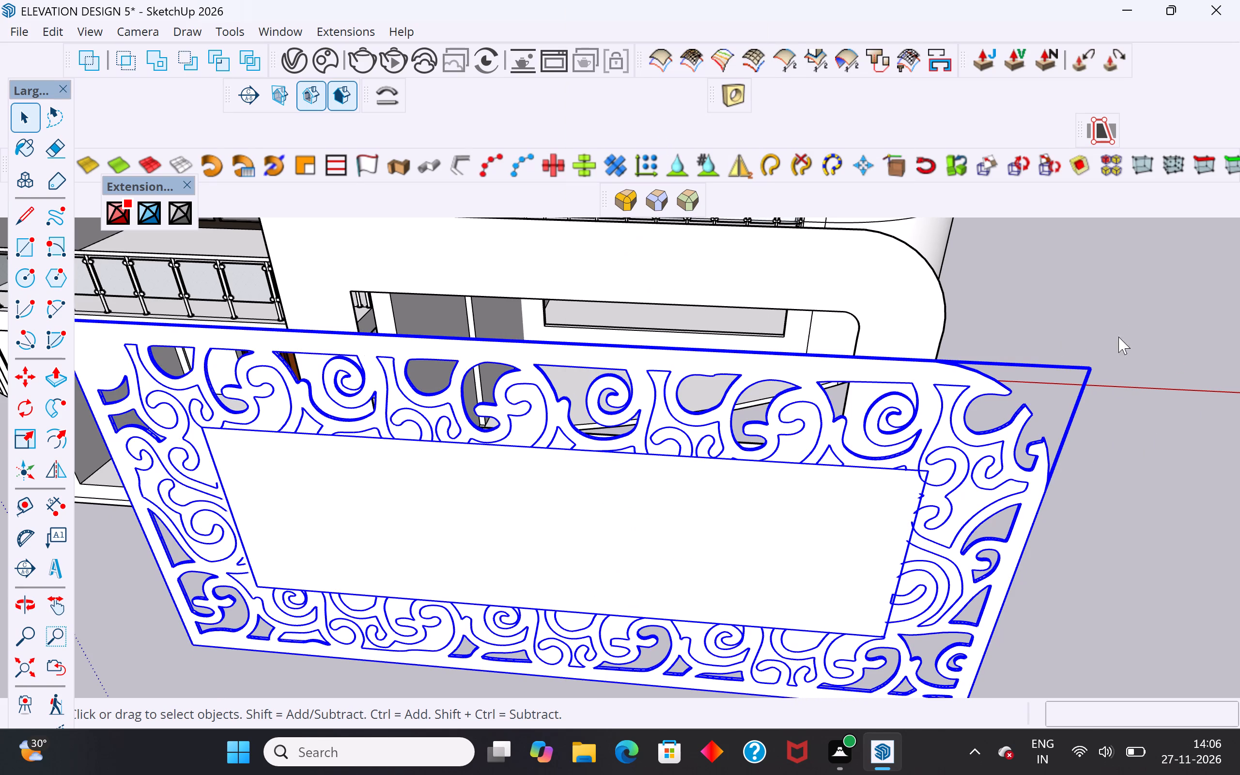
Examine which faces and edges the exploded jali panel's front is split into around the central rectangle.
scroll(1109, 354, down, 4)
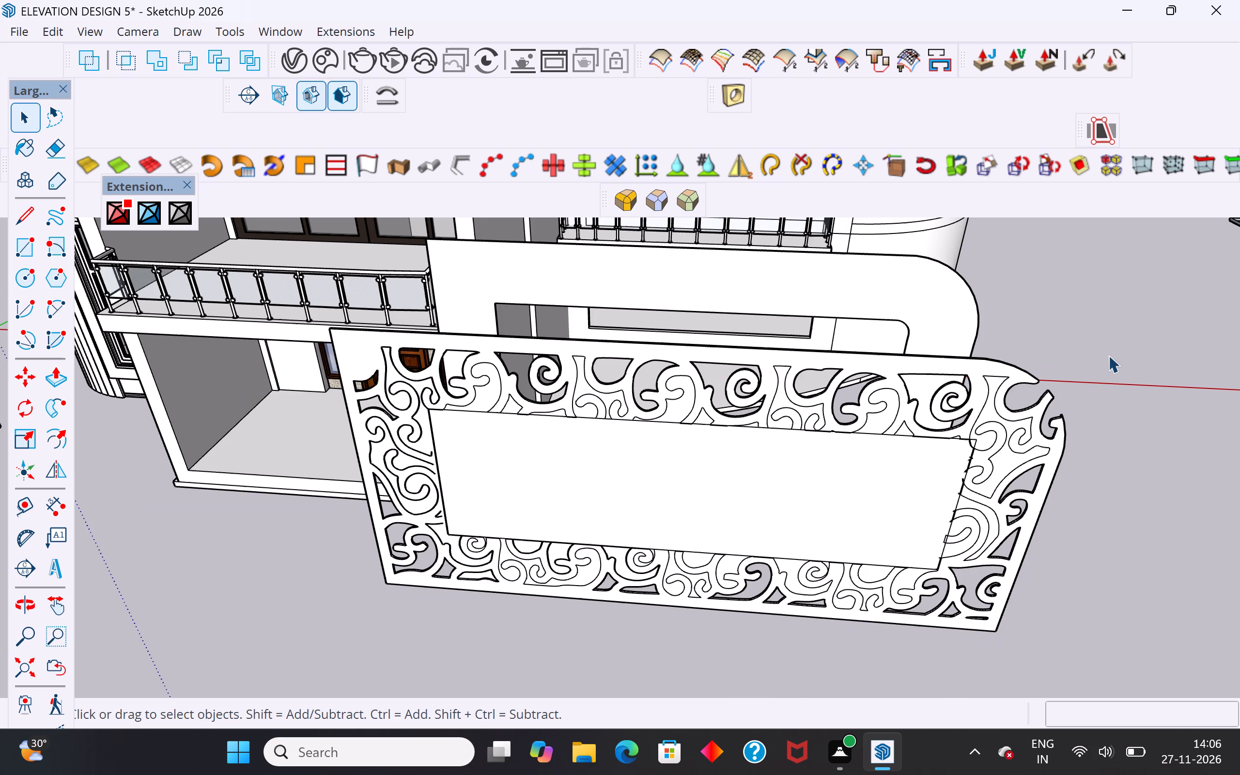
middle_drag(877, 638, 696, 519)
click(713, 503)
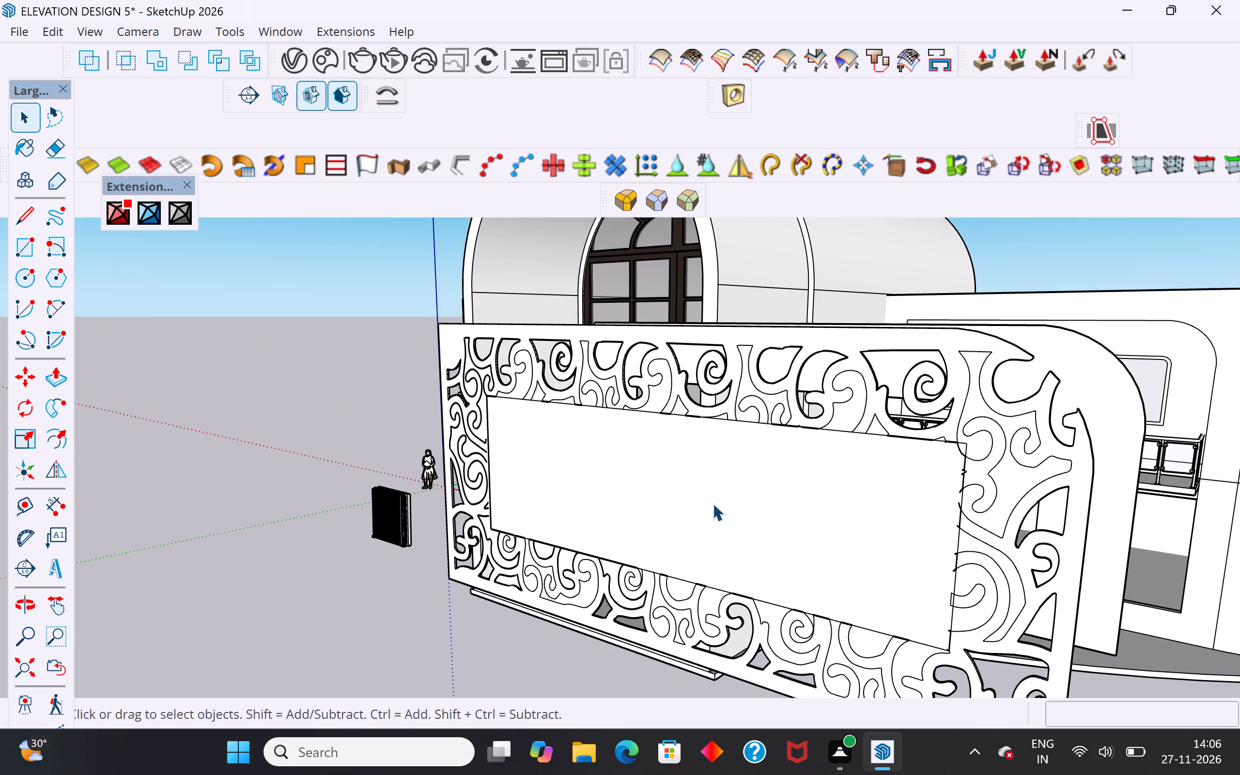
scroll(713, 503, down, 3)
click(726, 494)
double_click(753, 488)
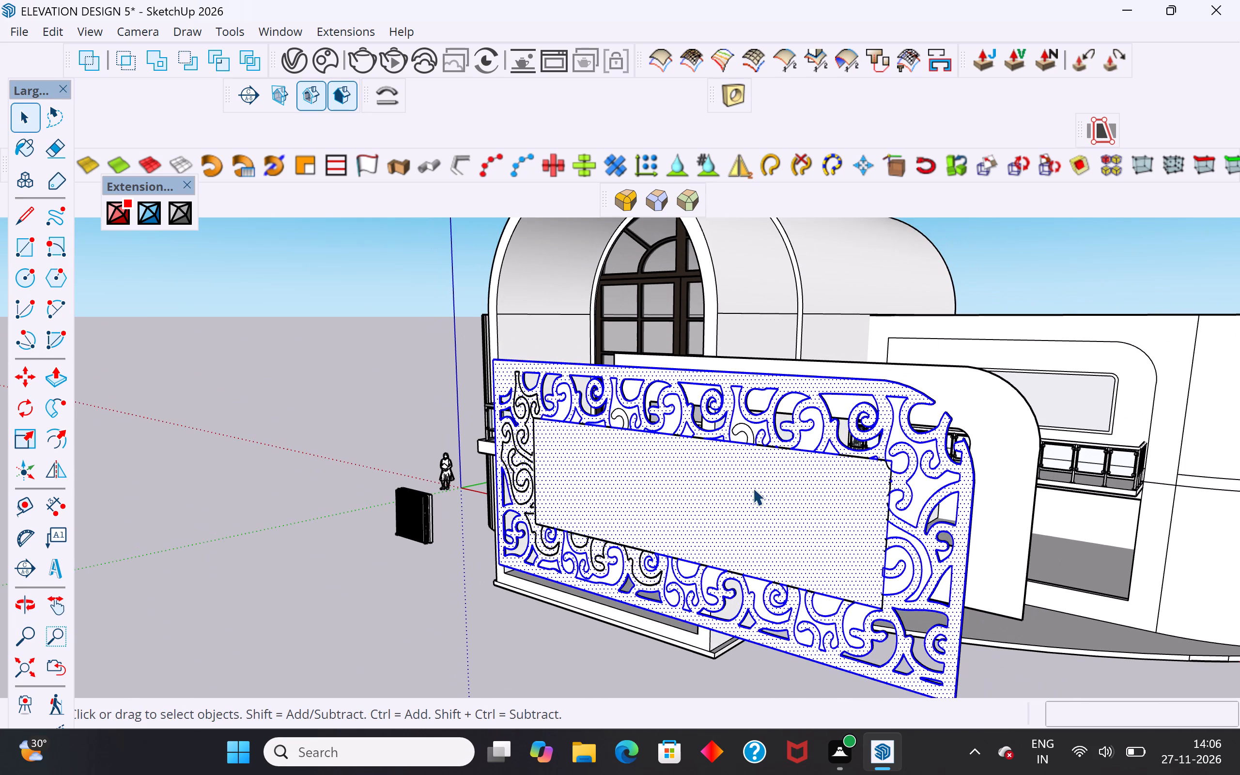
click(778, 492)
click(778, 492)
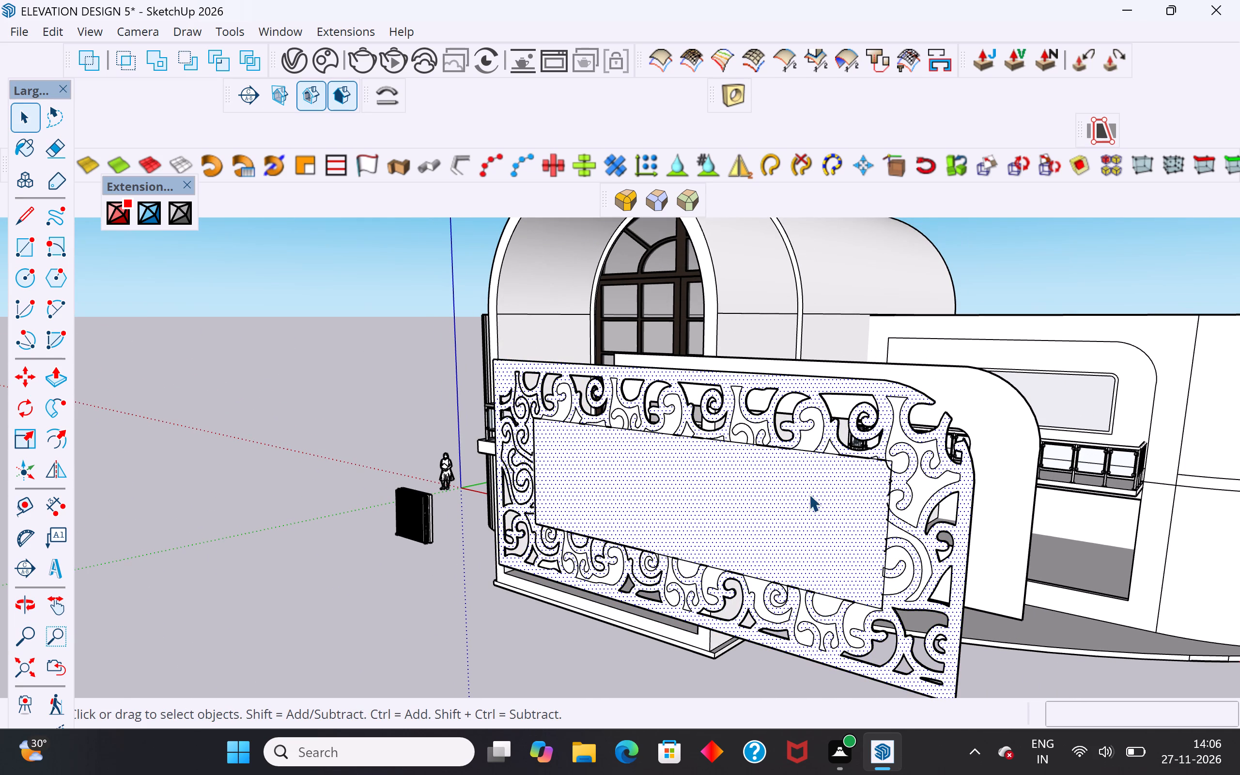
double_click(809, 494)
click(807, 497)
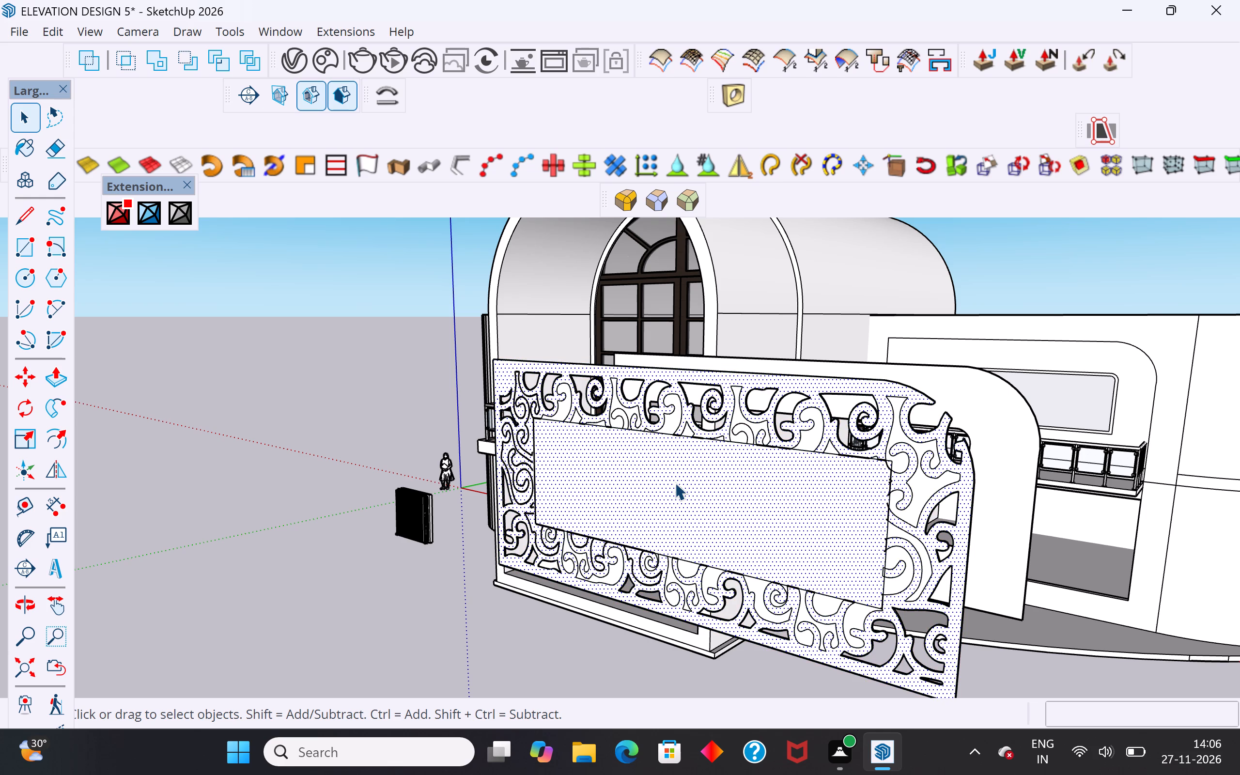
click(675, 482)
click(1144, 586)
Examine the back of the exploded jali panel to check how its rear face spans the scrollwork and centre.
middle_drag(1020, 610, 648, 602)
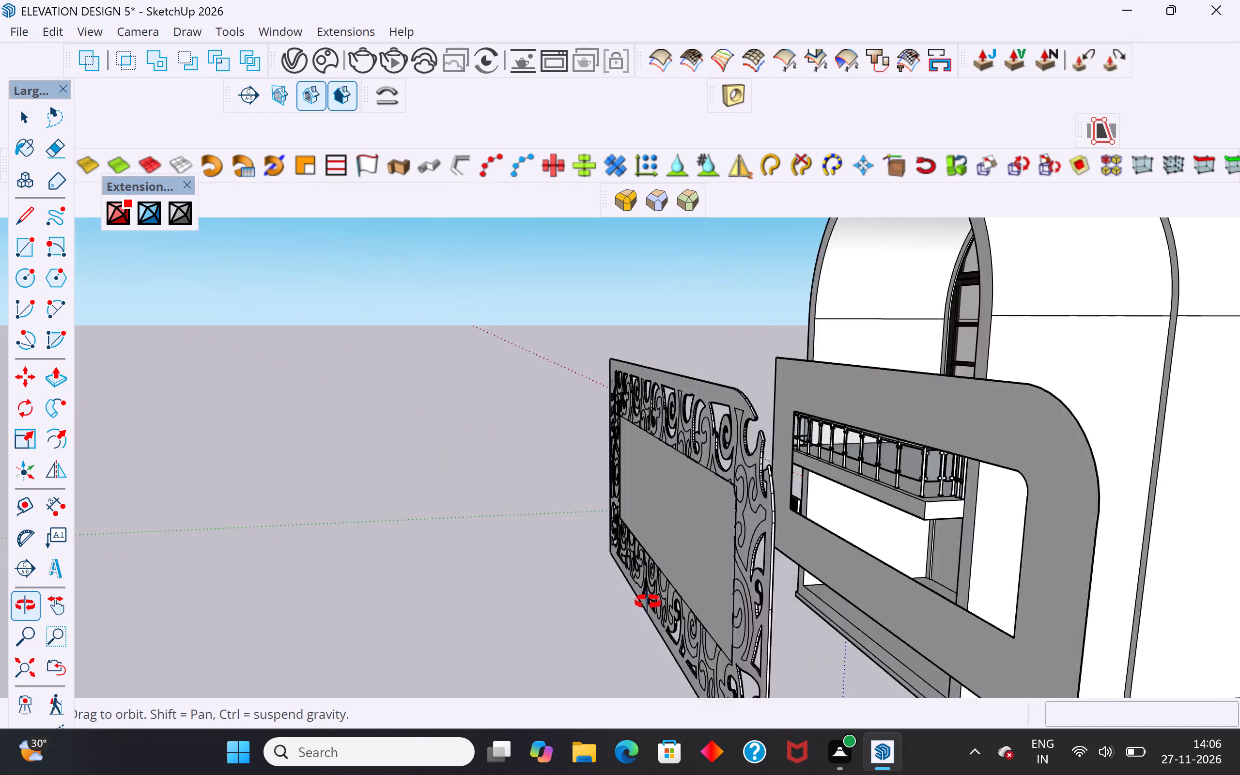
middle_drag(648, 602, 555, 572)
scroll(996, 382, down, 4)
middle_drag(960, 433, 968, 495)
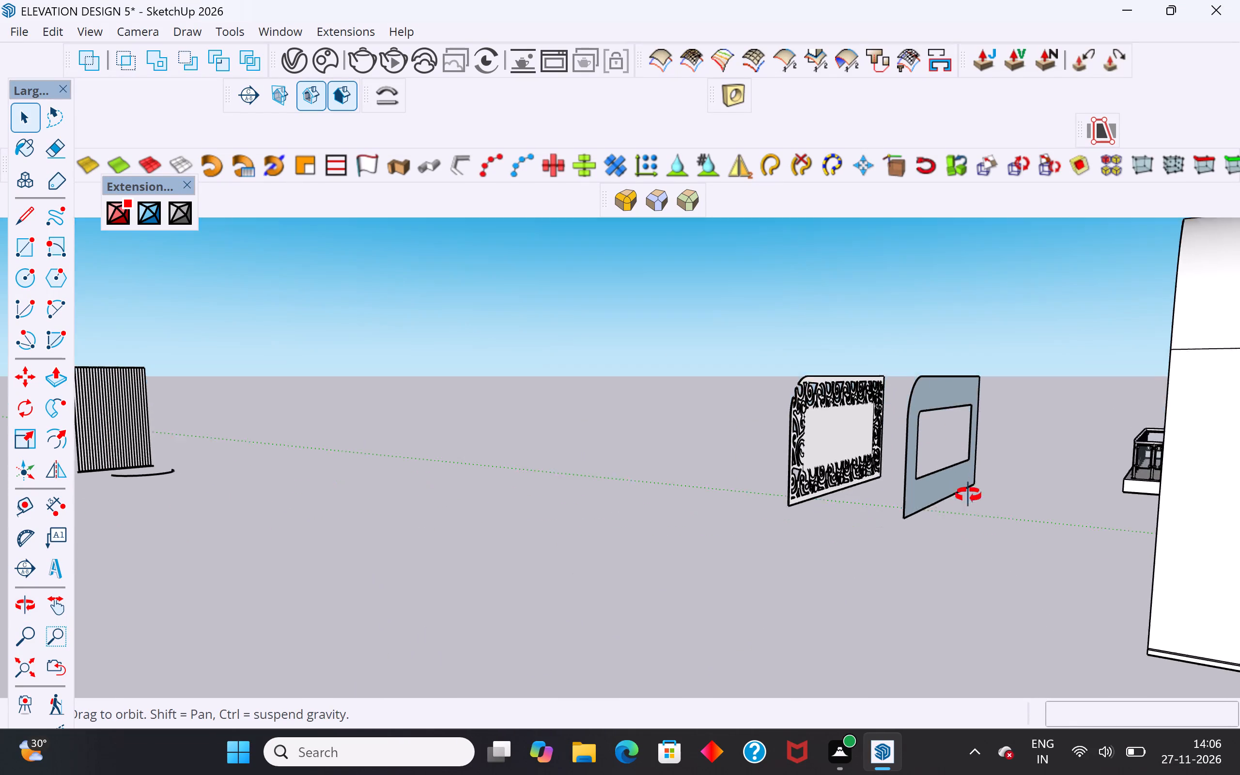
middle_drag(968, 495, 1021, 511)
middle_drag(949, 443, 1239, 450)
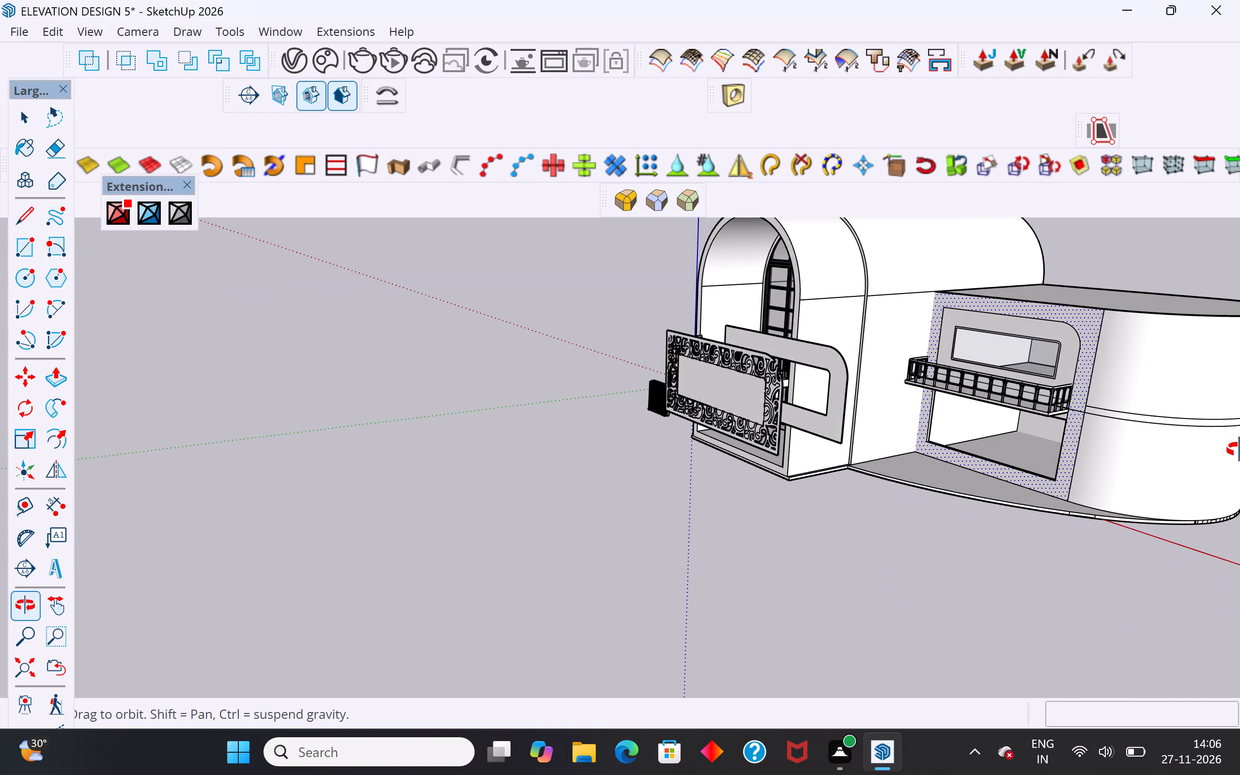
middle_drag(1239, 450, 1230, 446)
scroll(855, 437, up, 4)
middle_drag(901, 375, 500, 504)
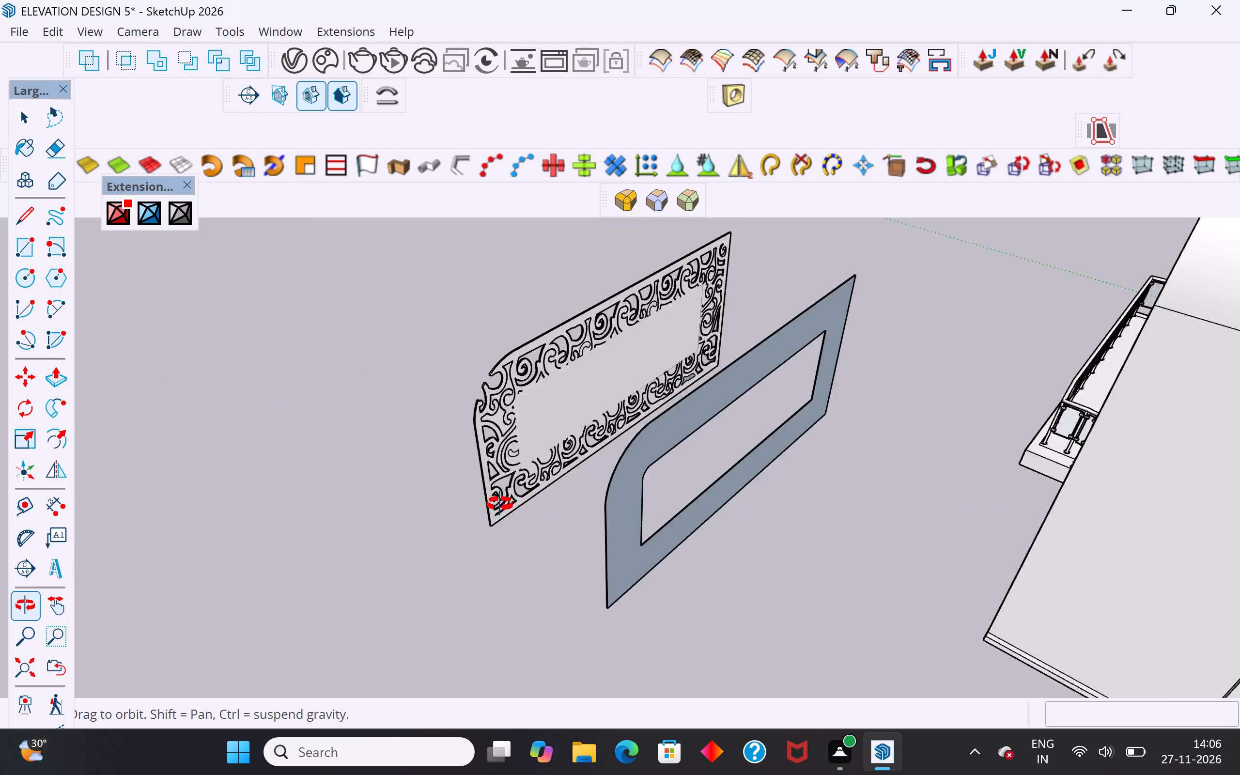
middle_drag(500, 504, 509, 457)
scroll(481, 404, up, 9)
click(496, 346)
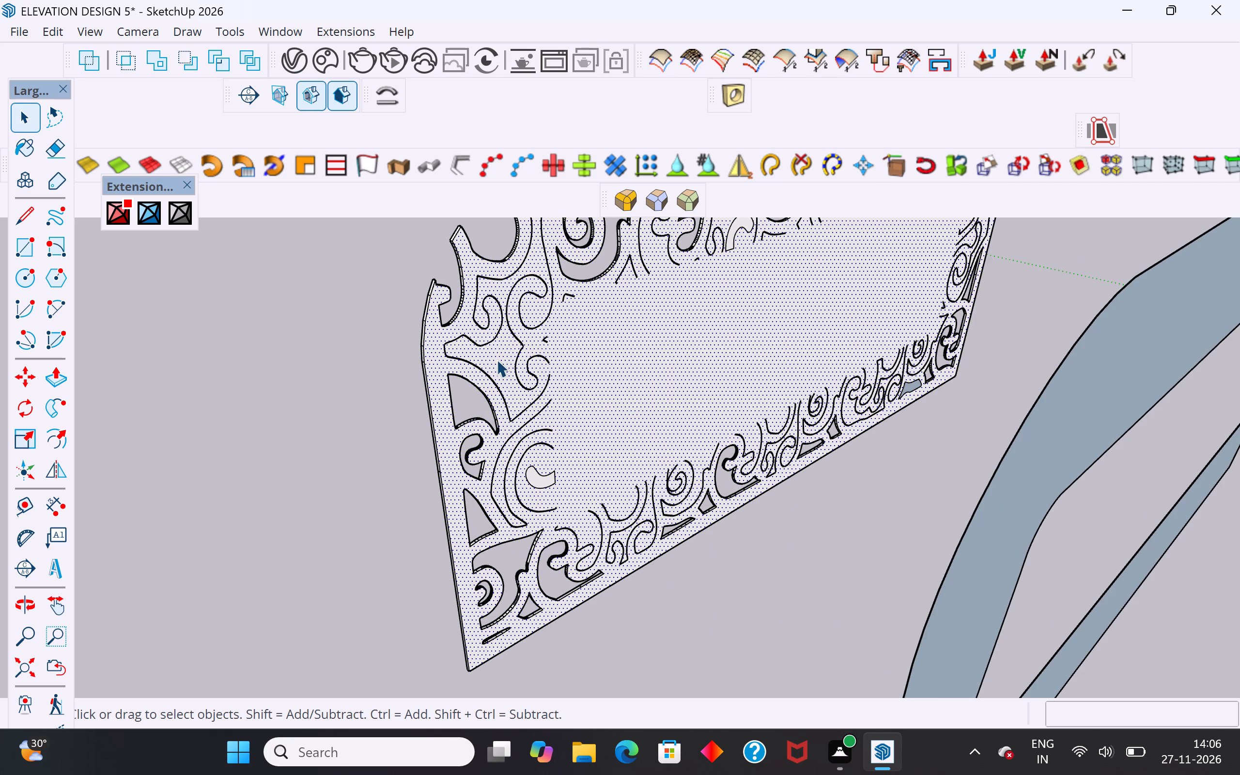
right_click(496, 358)
click(347, 496)
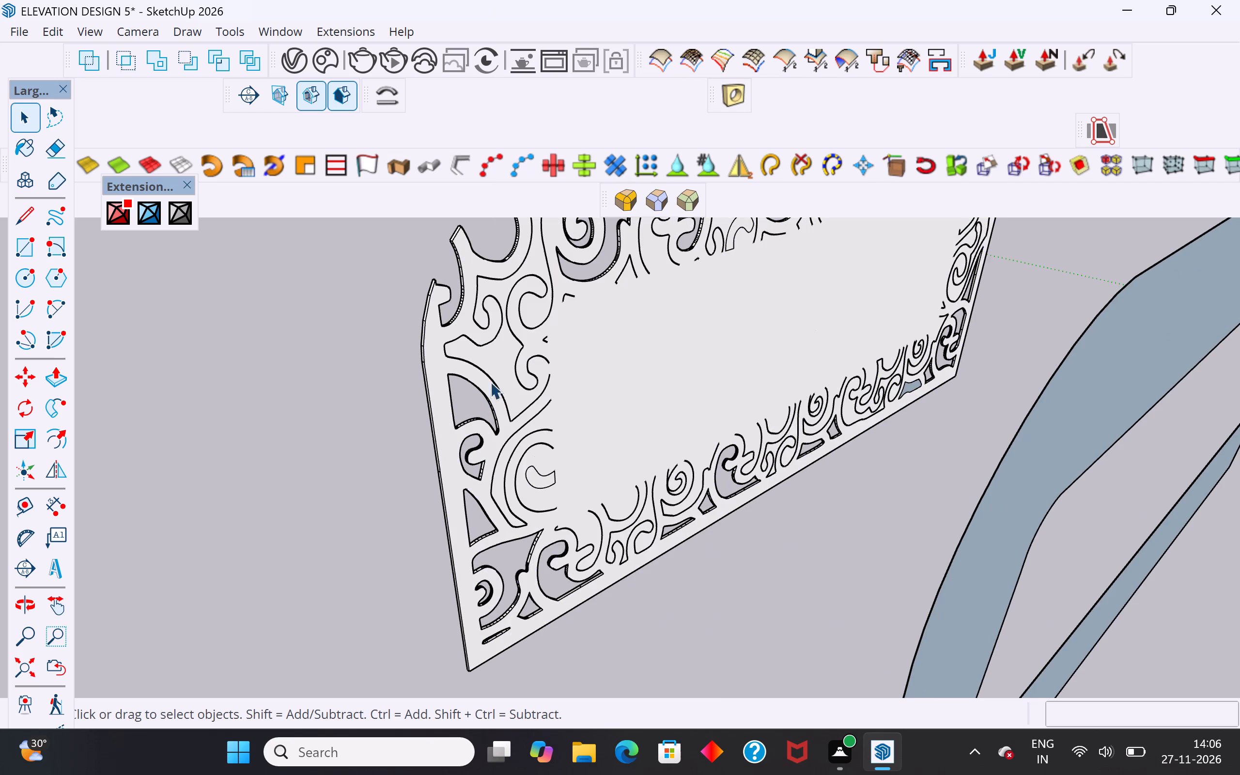
click(504, 358)
triple_click(504, 358)
click(505, 356)
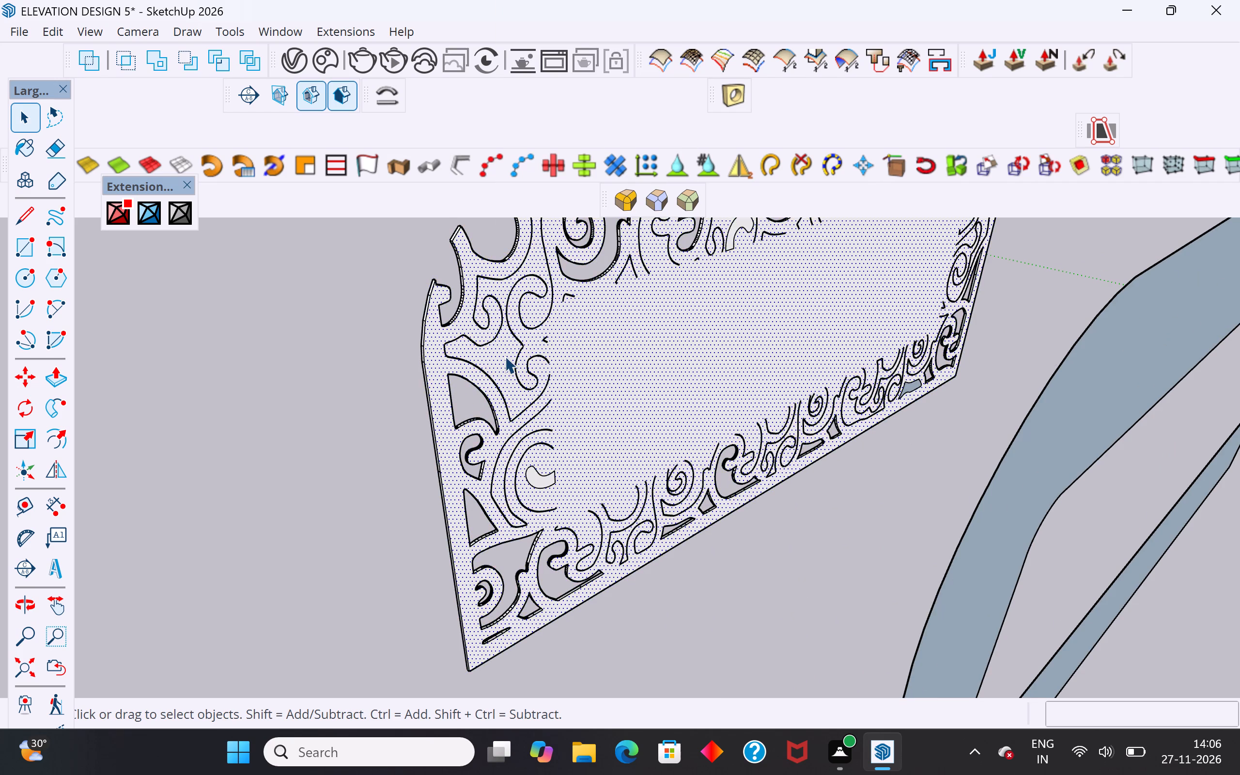
Delete the front scroll face between the central rectangle and the jali panel's rounded corner.
middle_drag(526, 378, 1141, 463)
scroll(619, 576, down, 4)
middle_drag(646, 527, 678, 409)
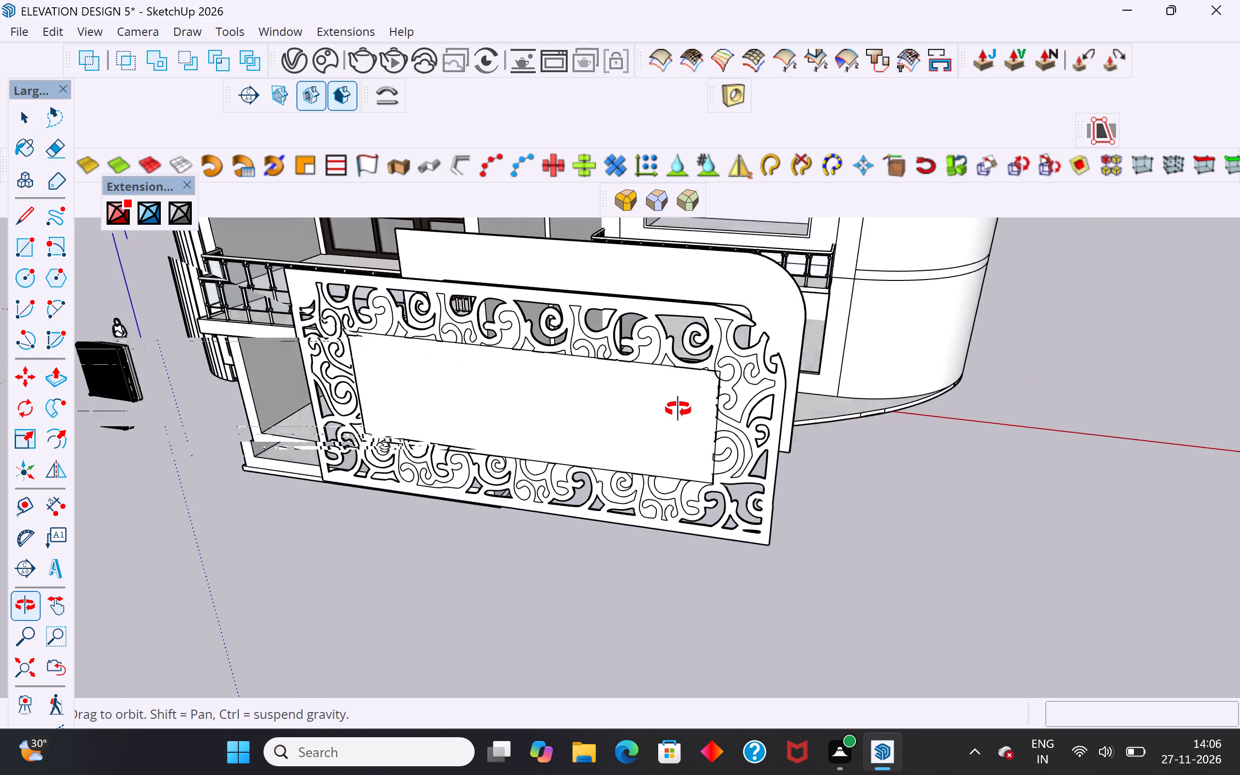
middle_drag(678, 409, 693, 351)
scroll(673, 319, up, 3)
click(737, 338)
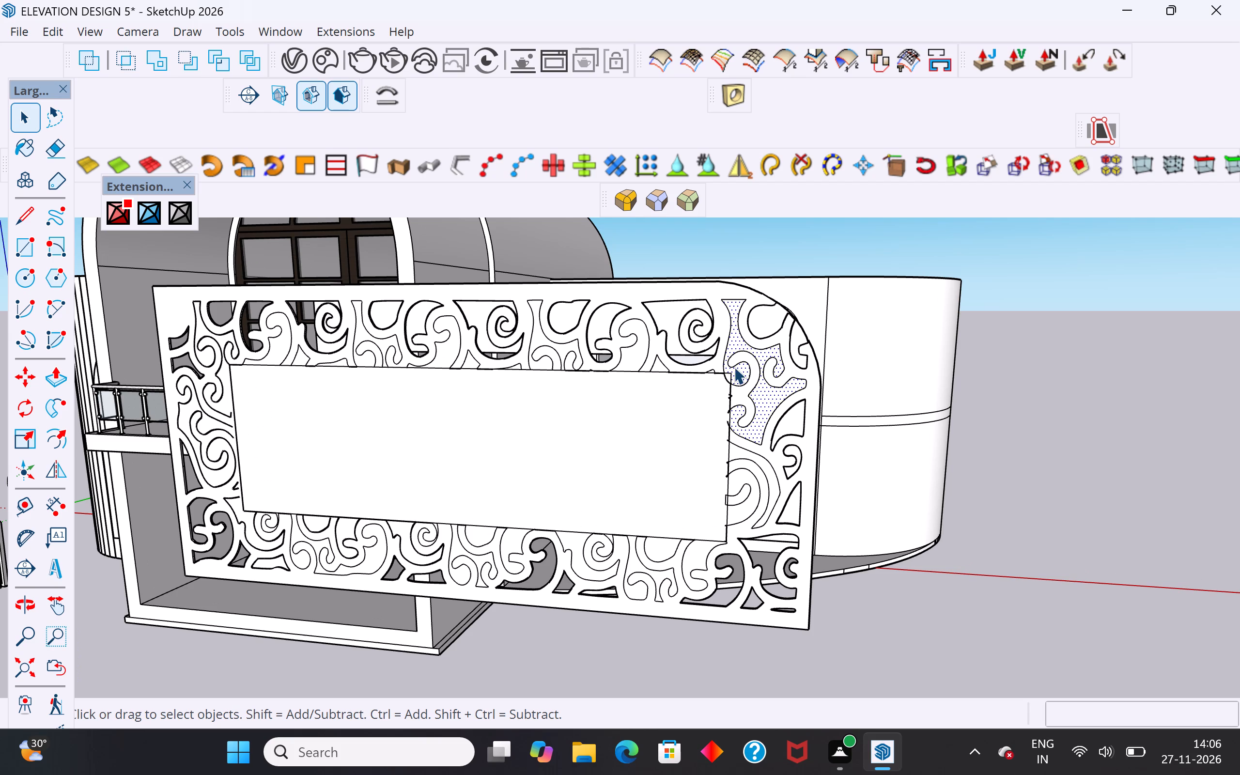
key(Delete)
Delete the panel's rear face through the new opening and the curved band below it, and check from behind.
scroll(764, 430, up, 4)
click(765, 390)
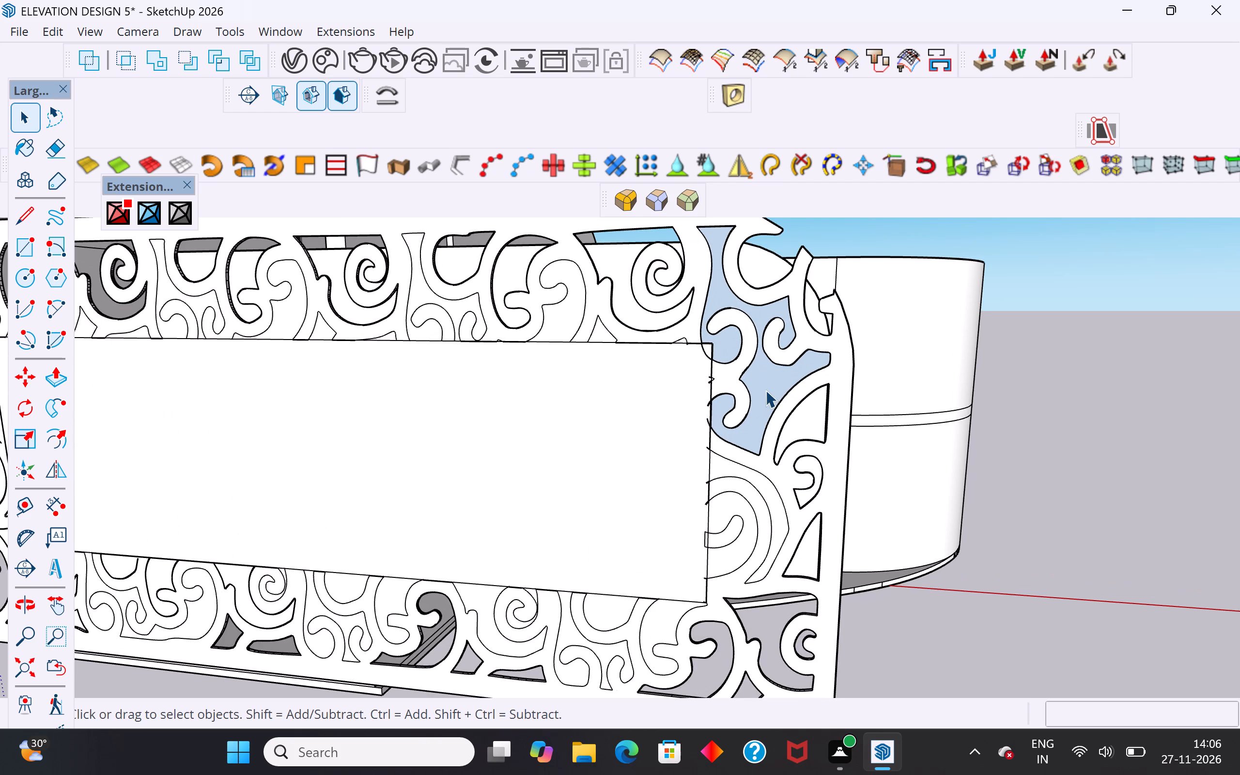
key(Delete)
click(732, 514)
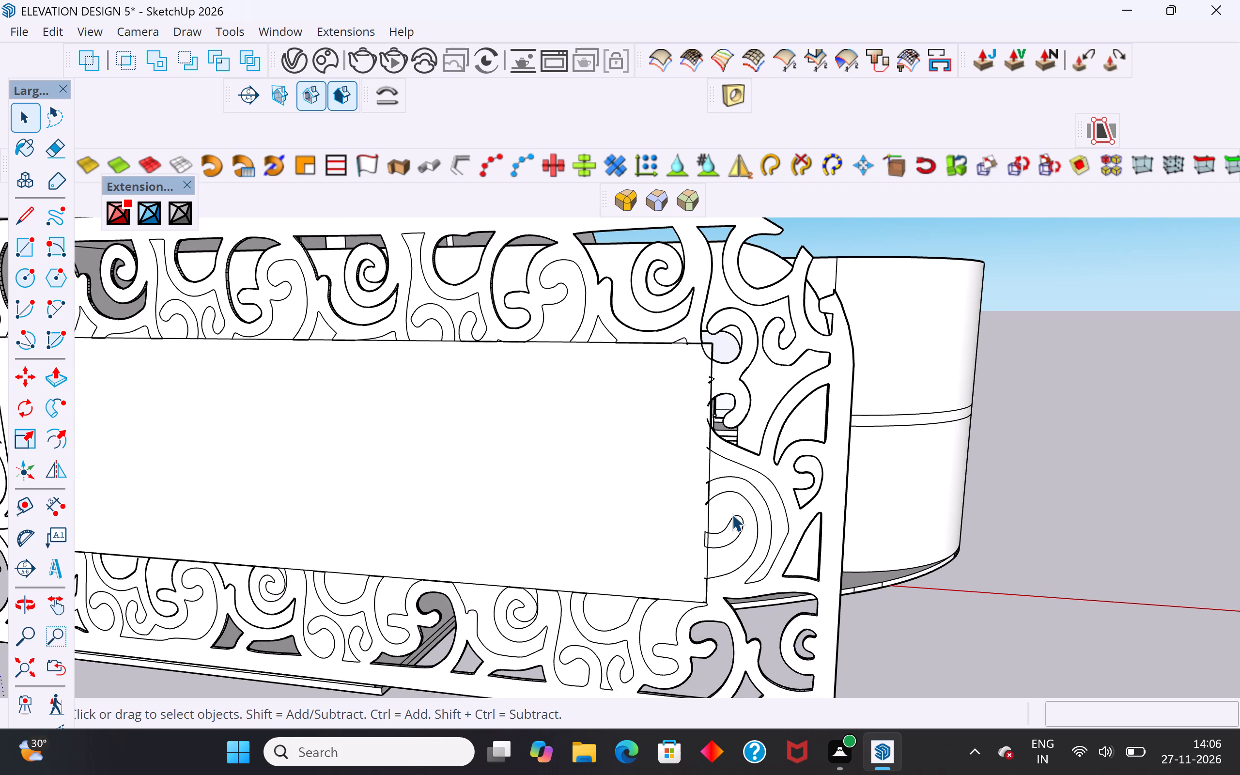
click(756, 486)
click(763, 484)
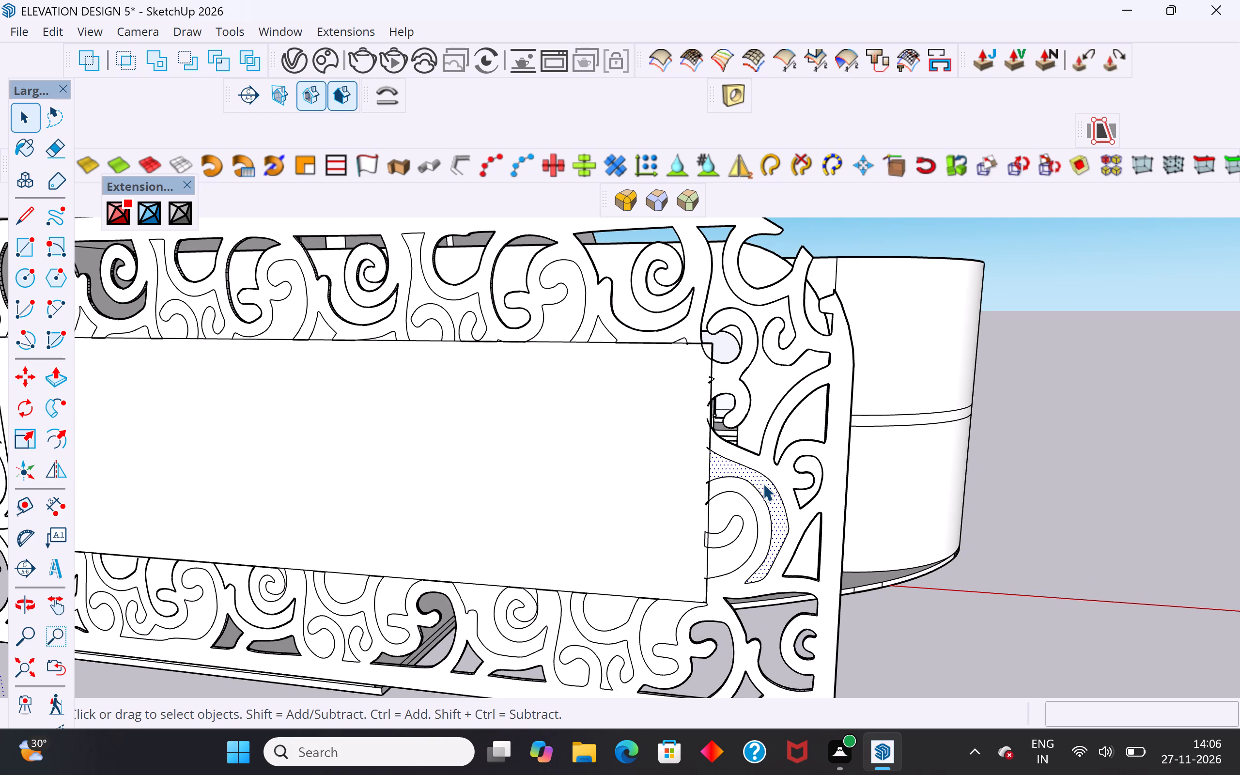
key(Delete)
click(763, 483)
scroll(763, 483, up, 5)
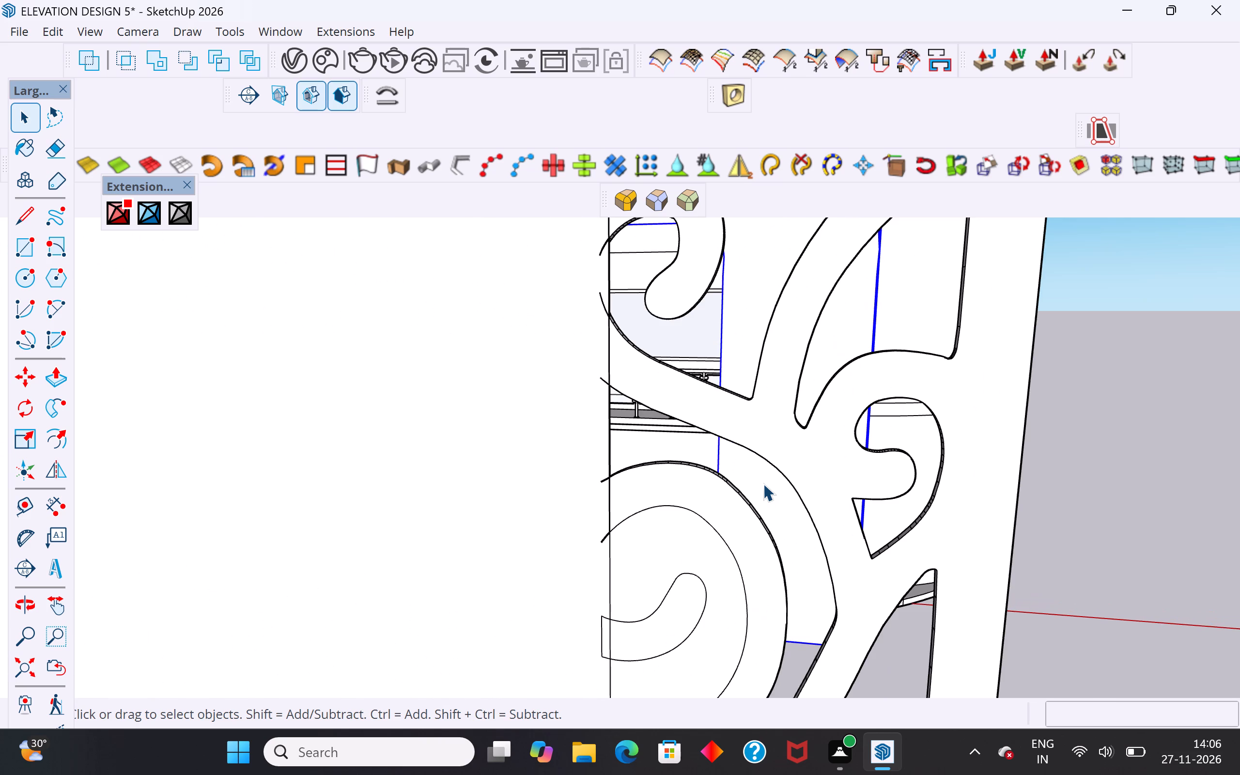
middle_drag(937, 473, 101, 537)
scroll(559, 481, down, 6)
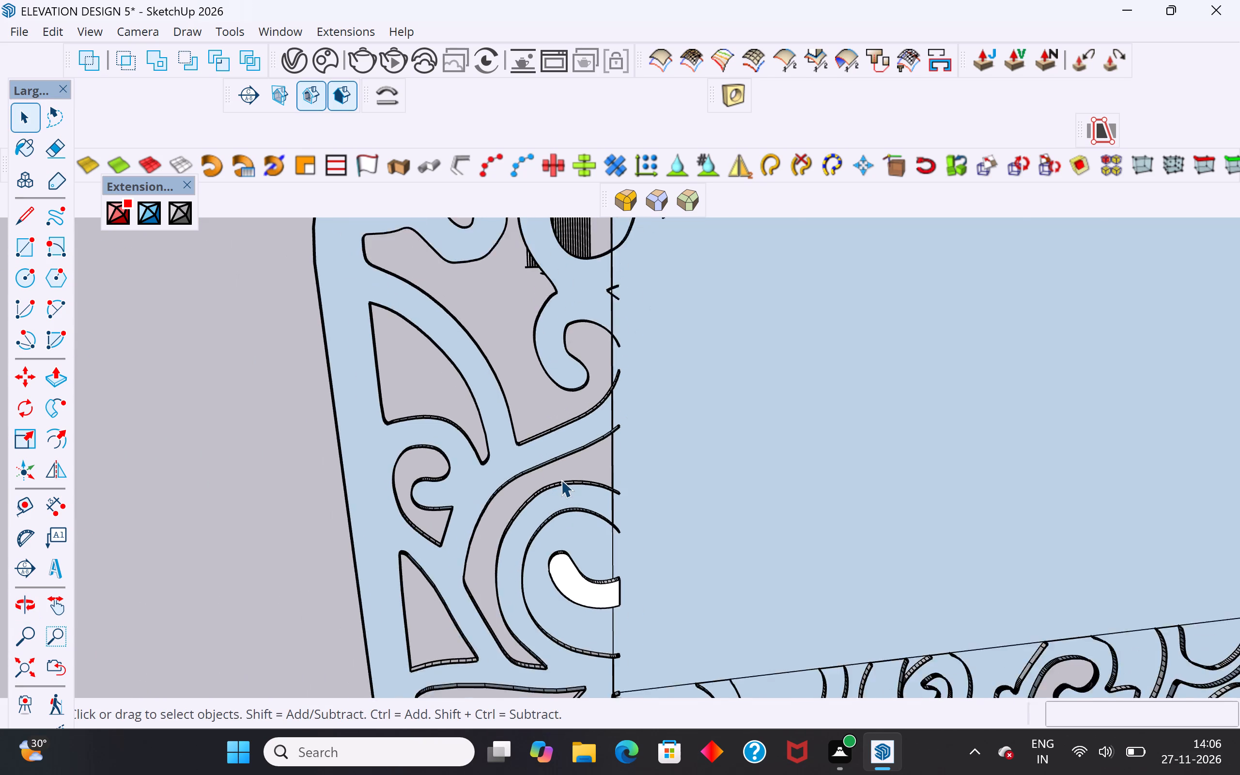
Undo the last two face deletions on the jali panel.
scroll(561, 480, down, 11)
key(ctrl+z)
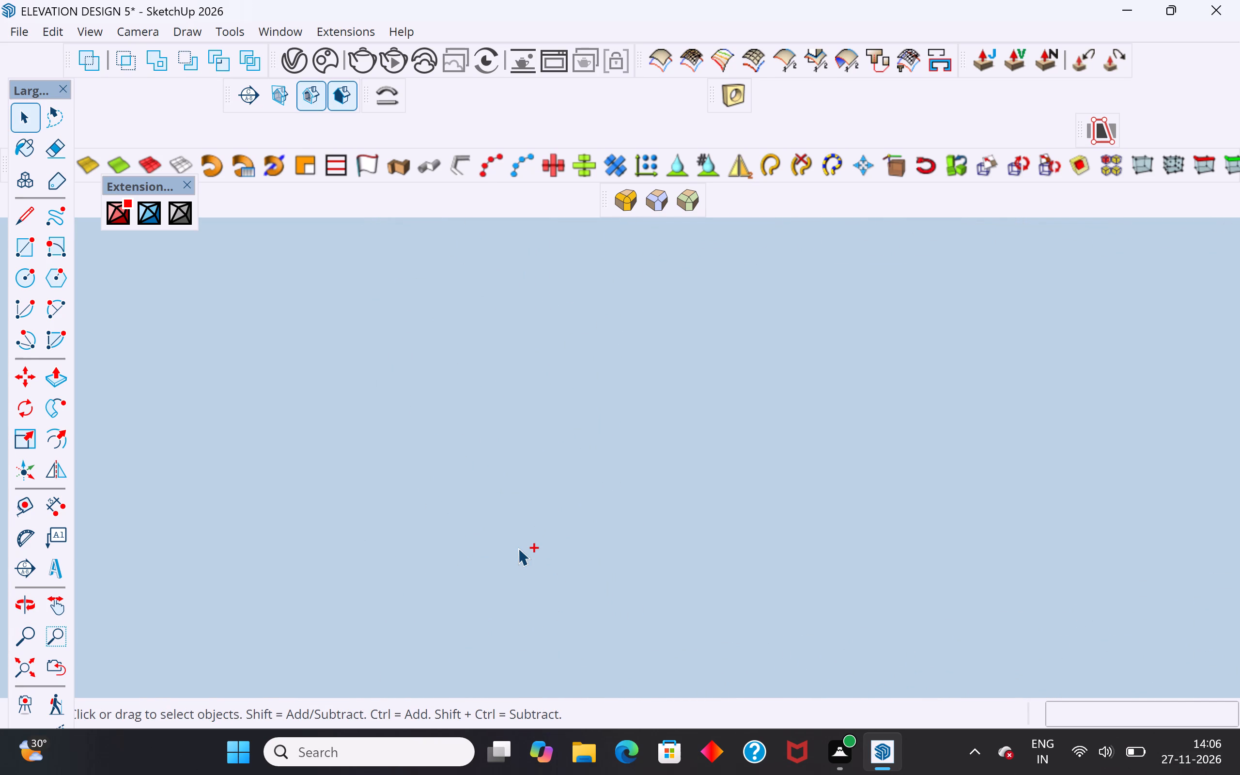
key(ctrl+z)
Move the rounded rectangular frame about 39' 9" to the opposite side of the jali panel, away from the building.
click(25, 665)
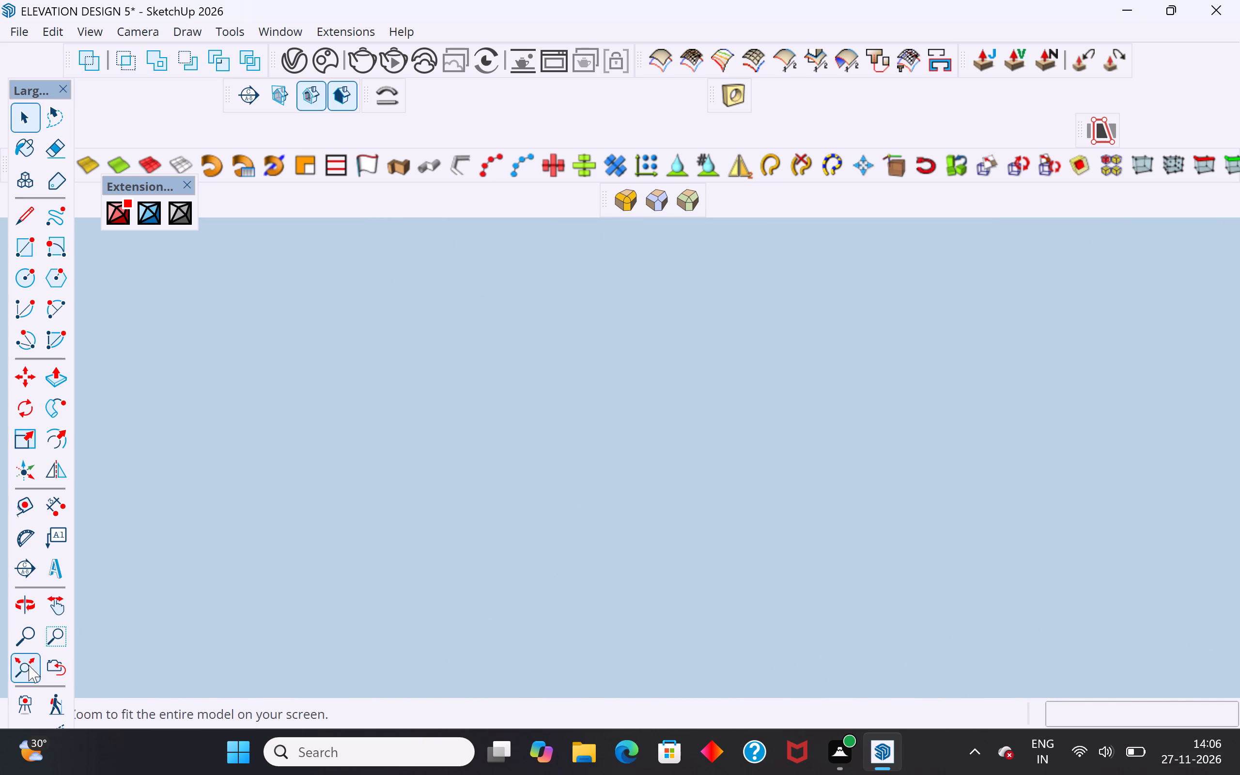
middle_drag(757, 370, 933, 396)
scroll(724, 312, up, 8)
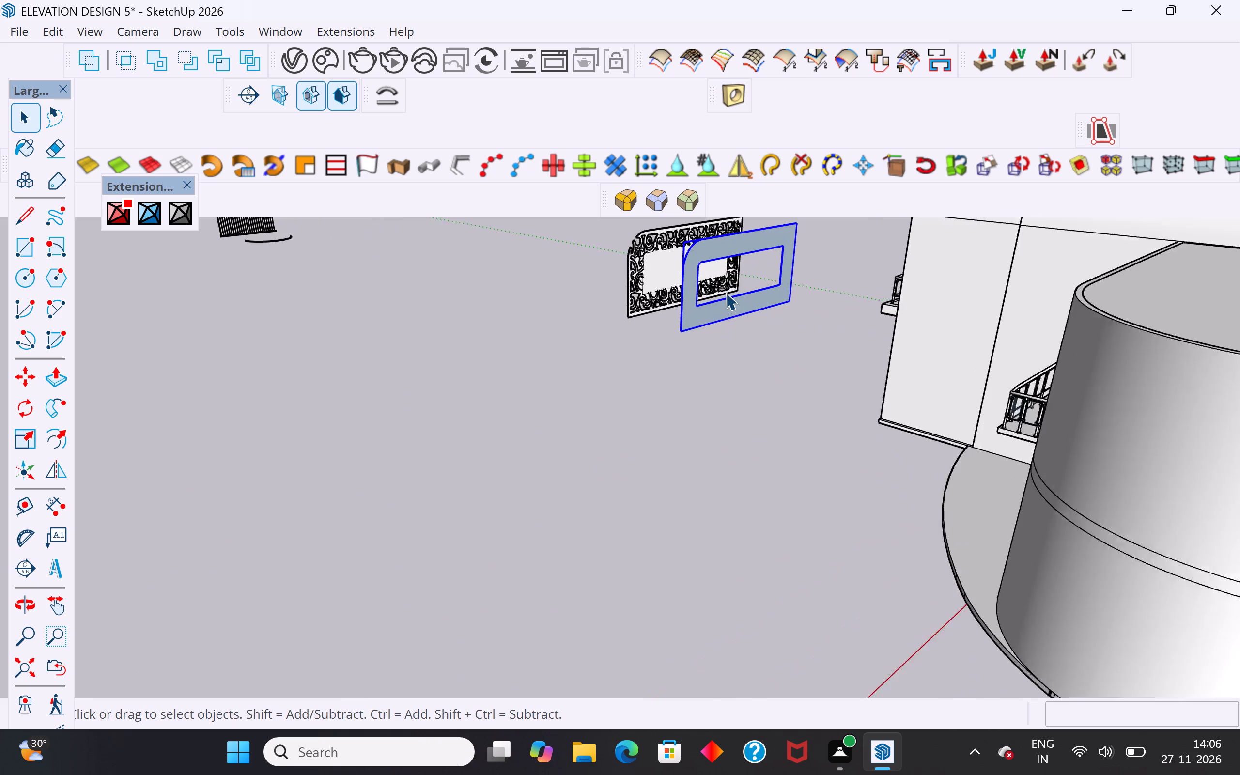
scroll(726, 293, up, 1)
middle_drag(755, 295, 901, 345)
scroll(894, 333, up, 1)
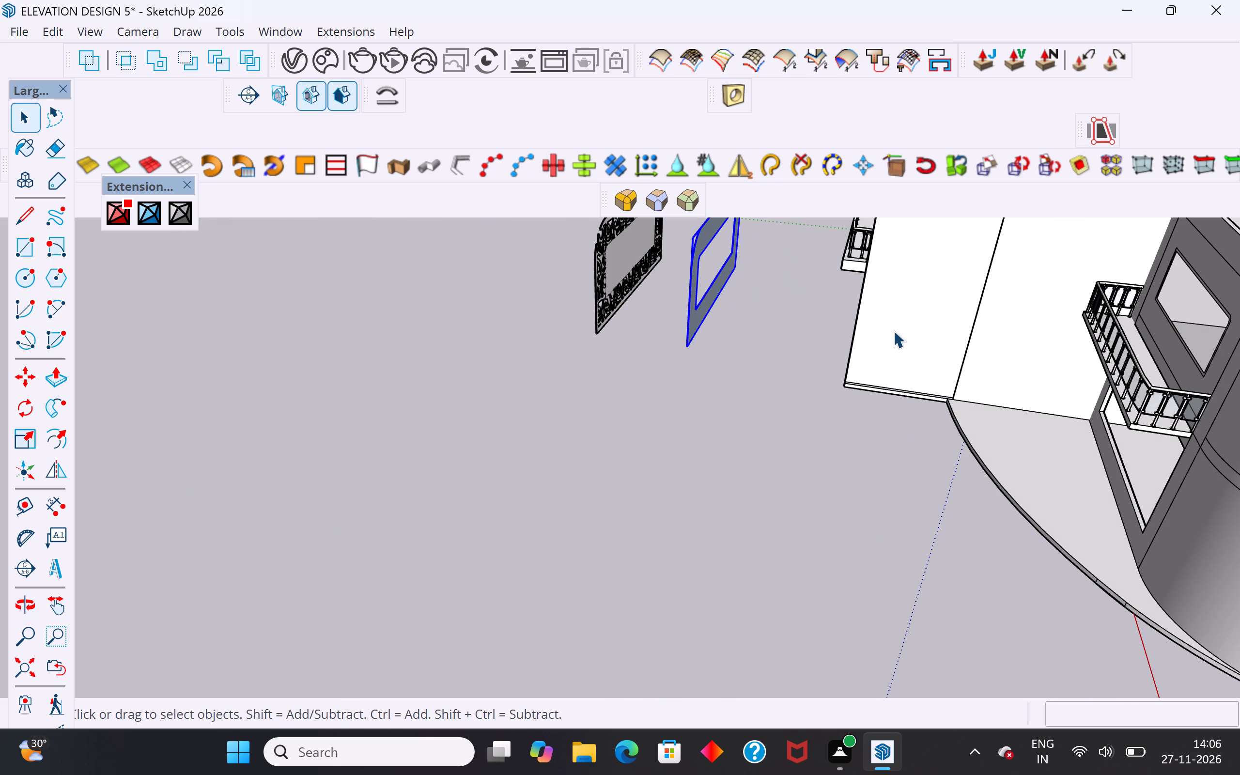
scroll(893, 330, up, 2)
scroll(795, 490, down, 5)
click(722, 494)
middle_drag(665, 380, 809, 344)
scroll(786, 363, down, 2)
middle_drag(696, 386, 647, 337)
scroll(704, 329, up, 2)
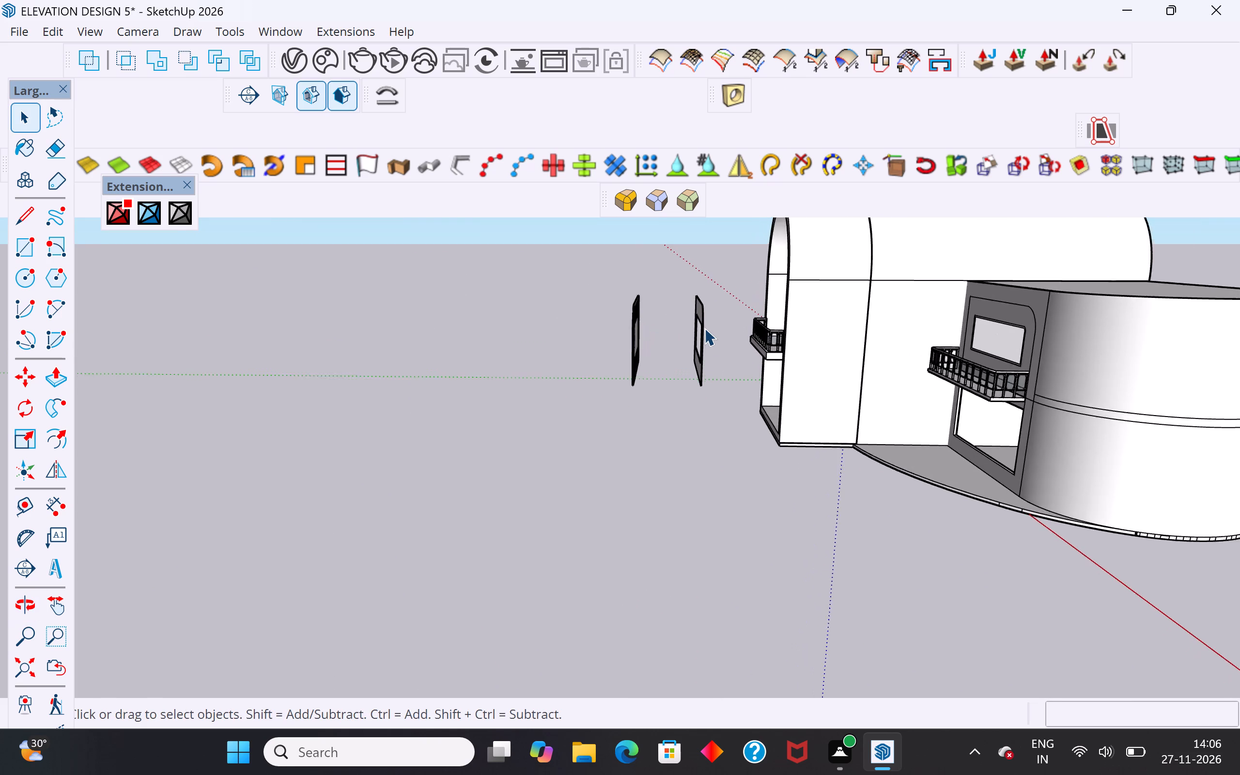
scroll(704, 328, up, 6)
scroll(643, 505, down, 5)
drag(686, 346, 656, 468)
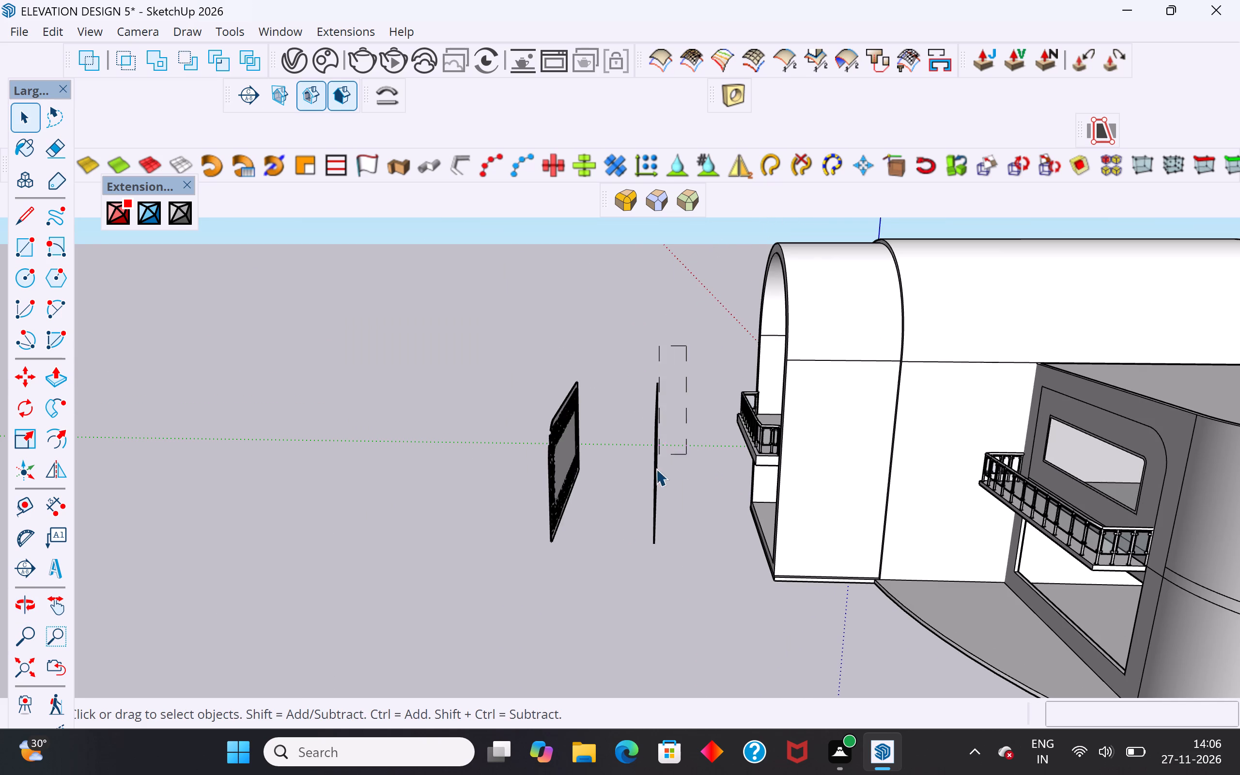
drag(656, 468, 623, 542)
key(m)
click(664, 557)
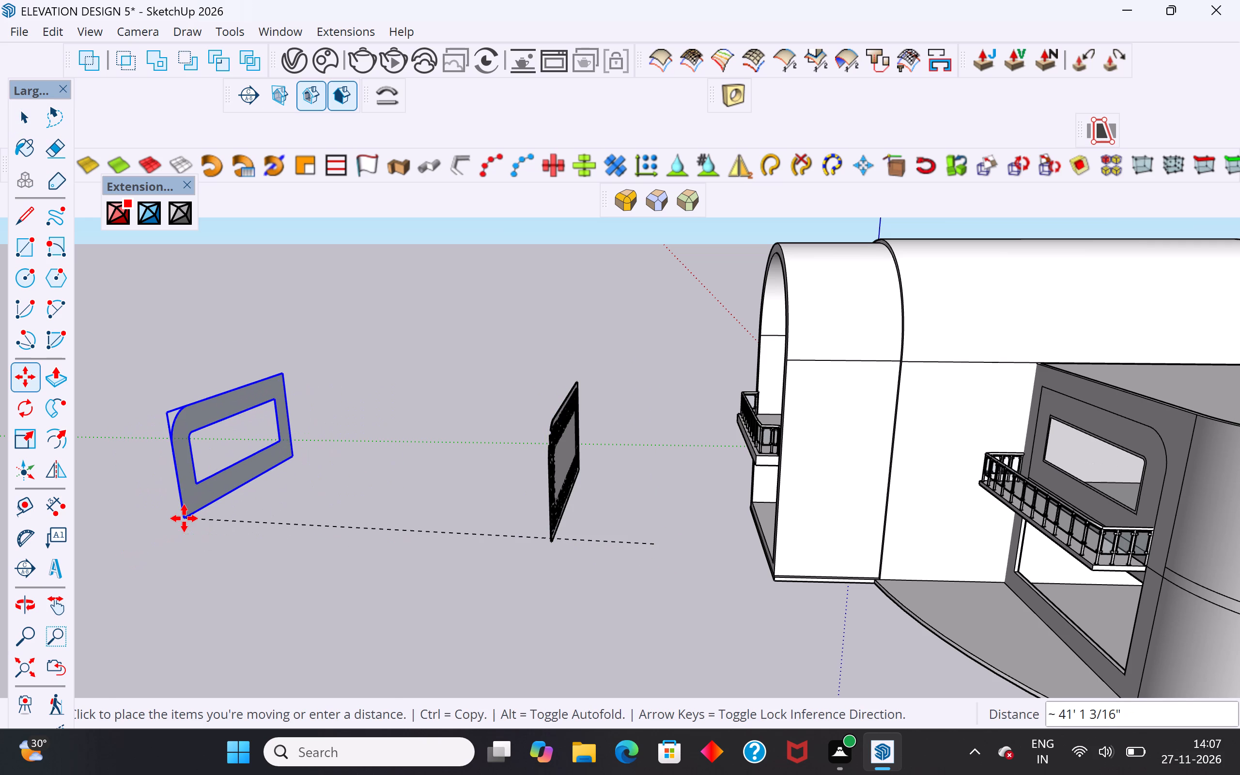
click(171, 527)
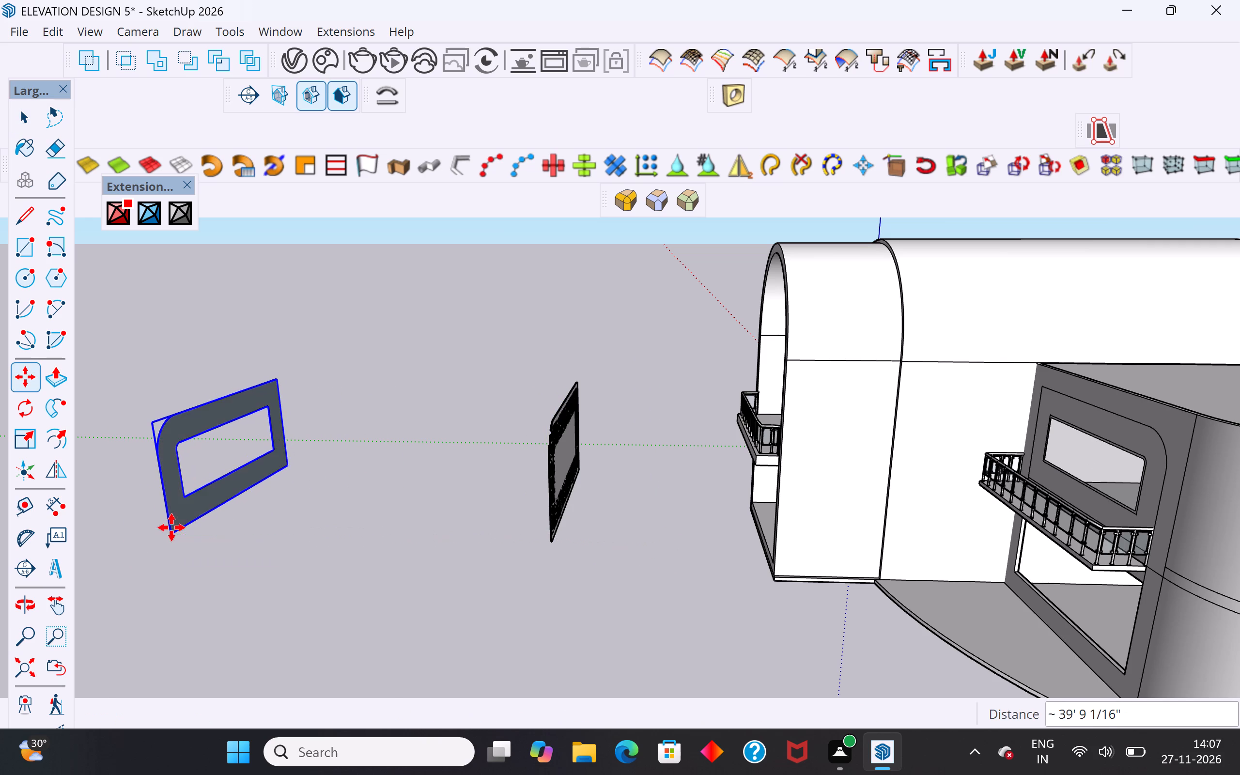
click(21, 115)
click(282, 487)
Examine both sides of the jali panel and check by selection how far its rear face extends.
middle_drag(531, 614, 777, 638)
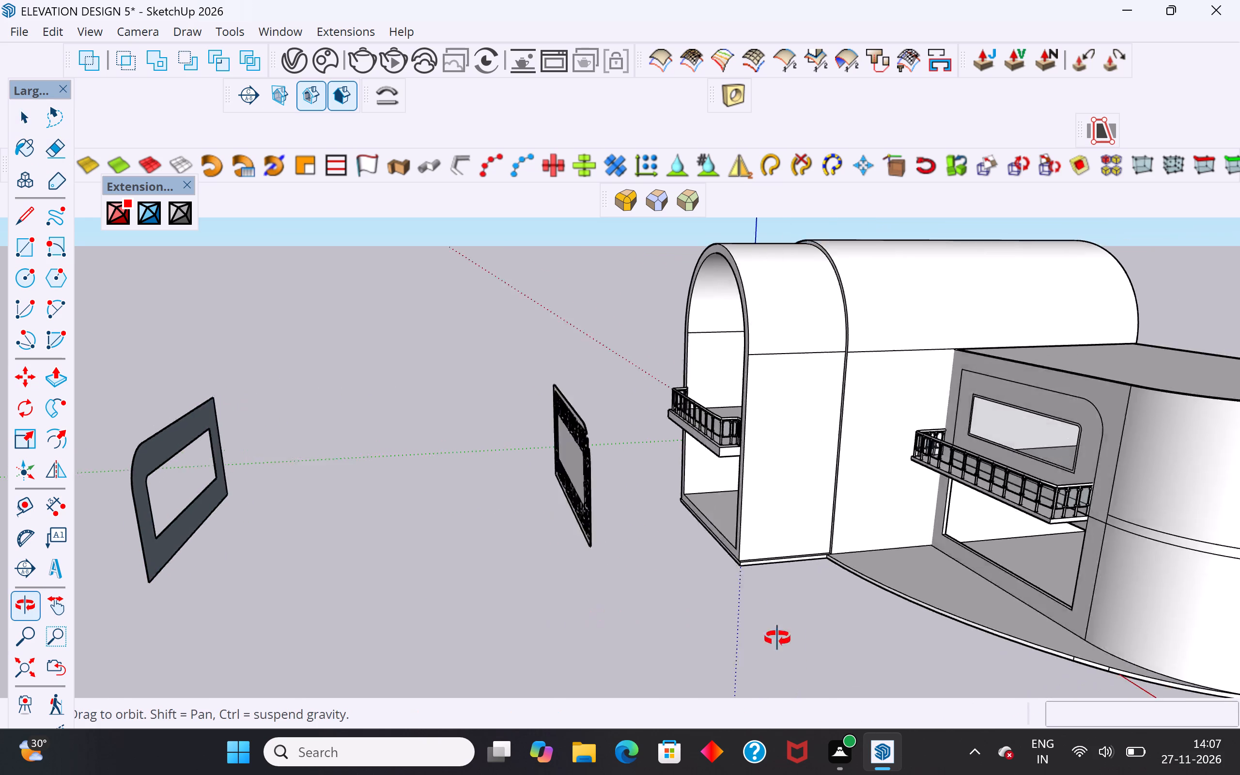
middle_drag(777, 638, 1036, 701)
scroll(581, 491, up, 8)
middle_drag(608, 469, 1084, 282)
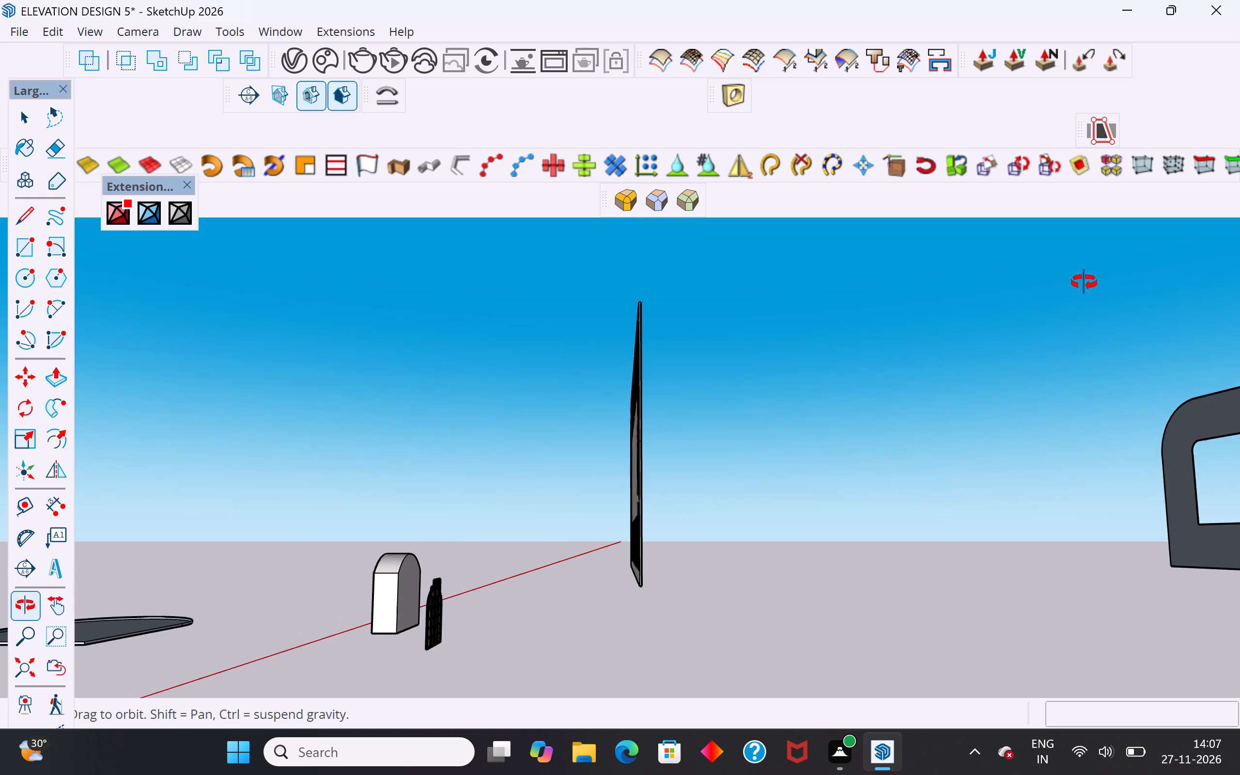
middle_drag(1084, 282, 402, 412)
scroll(554, 527, down, 5)
middle_drag(629, 462, 670, 397)
scroll(629, 450, up, 1)
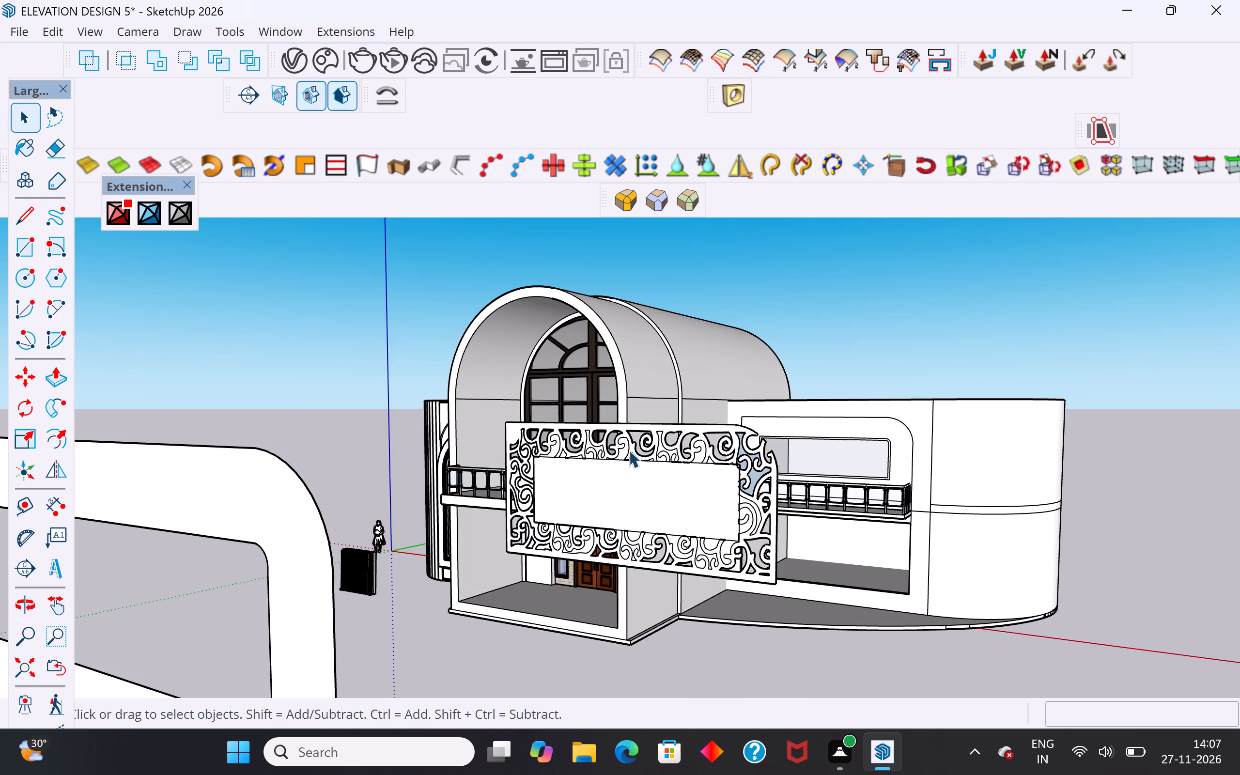
scroll(629, 450, up, 7)
scroll(966, 497, up, 3)
middle_drag(907, 527, 429, 551)
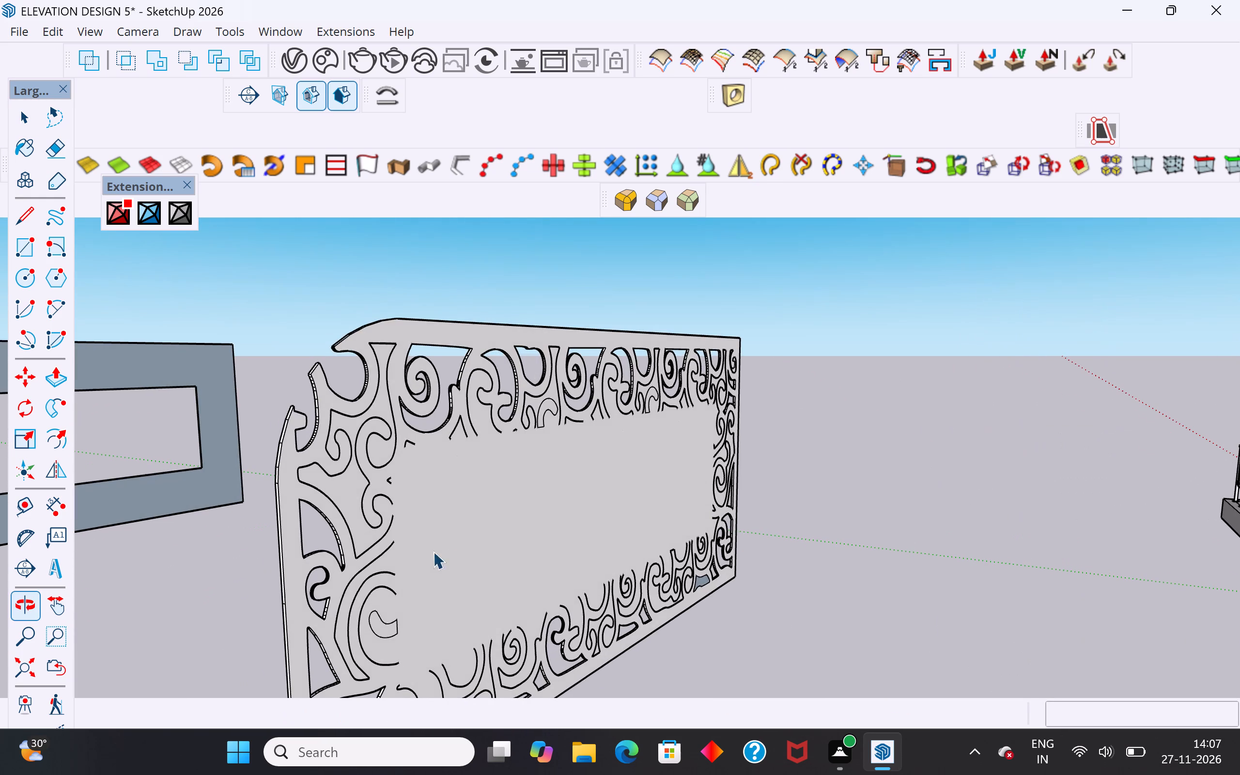
click(519, 520)
triple_click(577, 516)
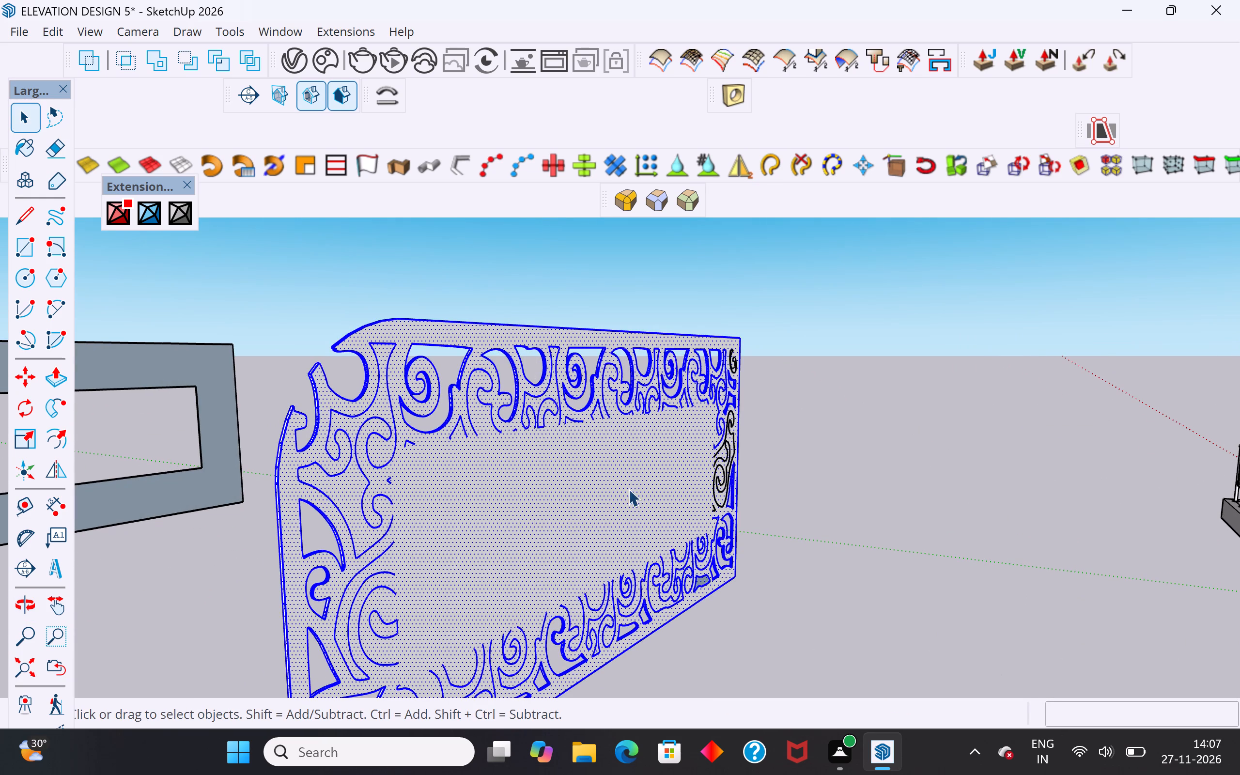
click(631, 483)
triple_click(629, 483)
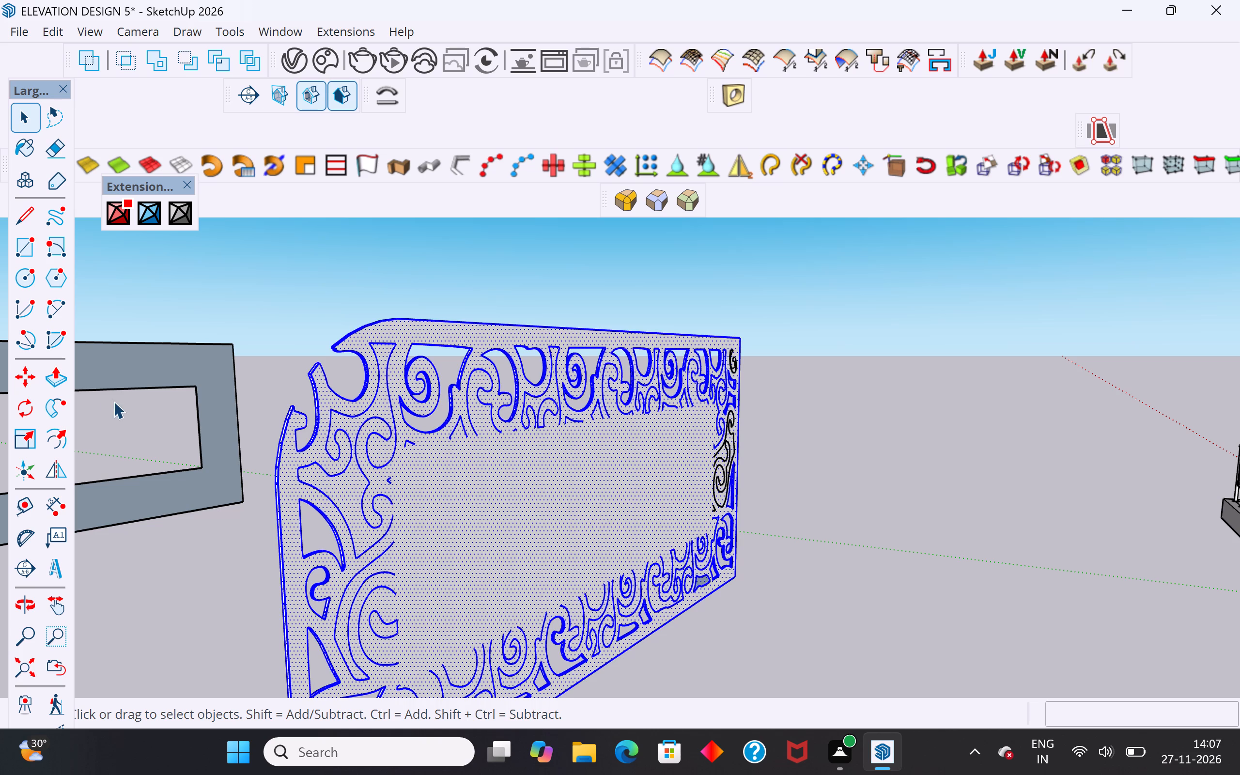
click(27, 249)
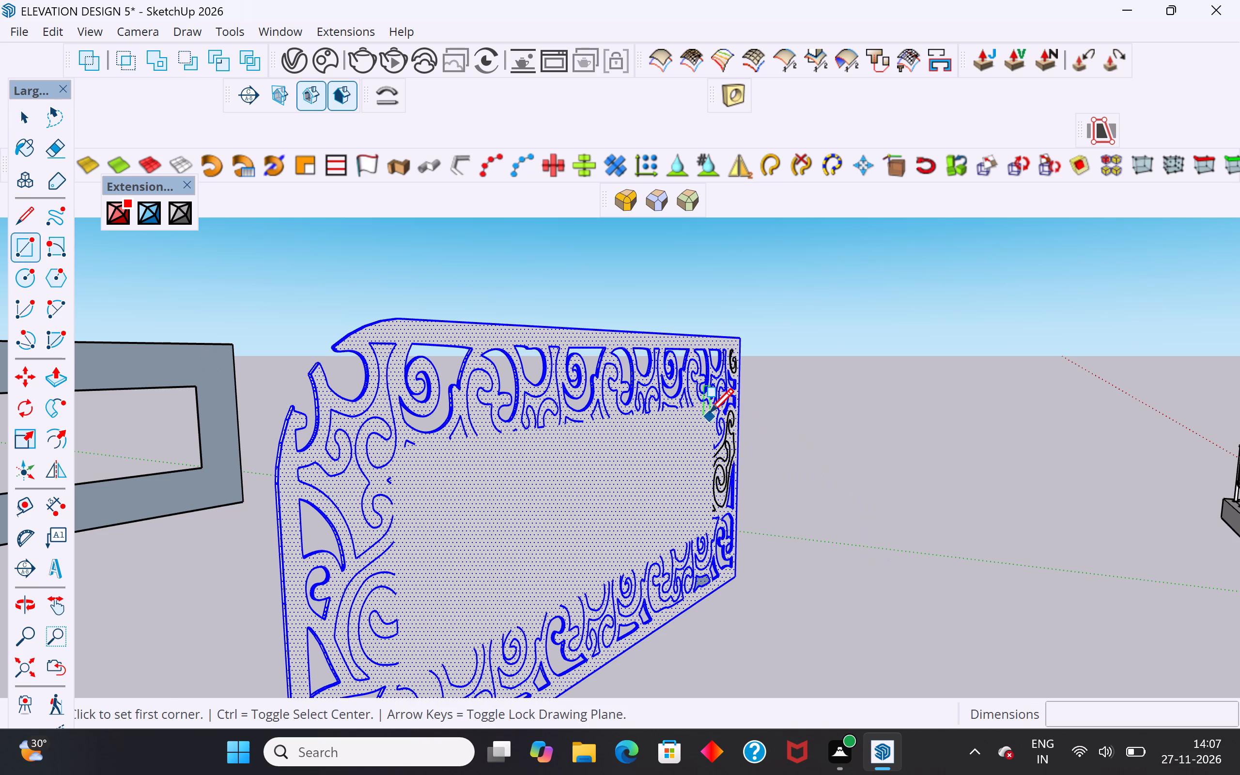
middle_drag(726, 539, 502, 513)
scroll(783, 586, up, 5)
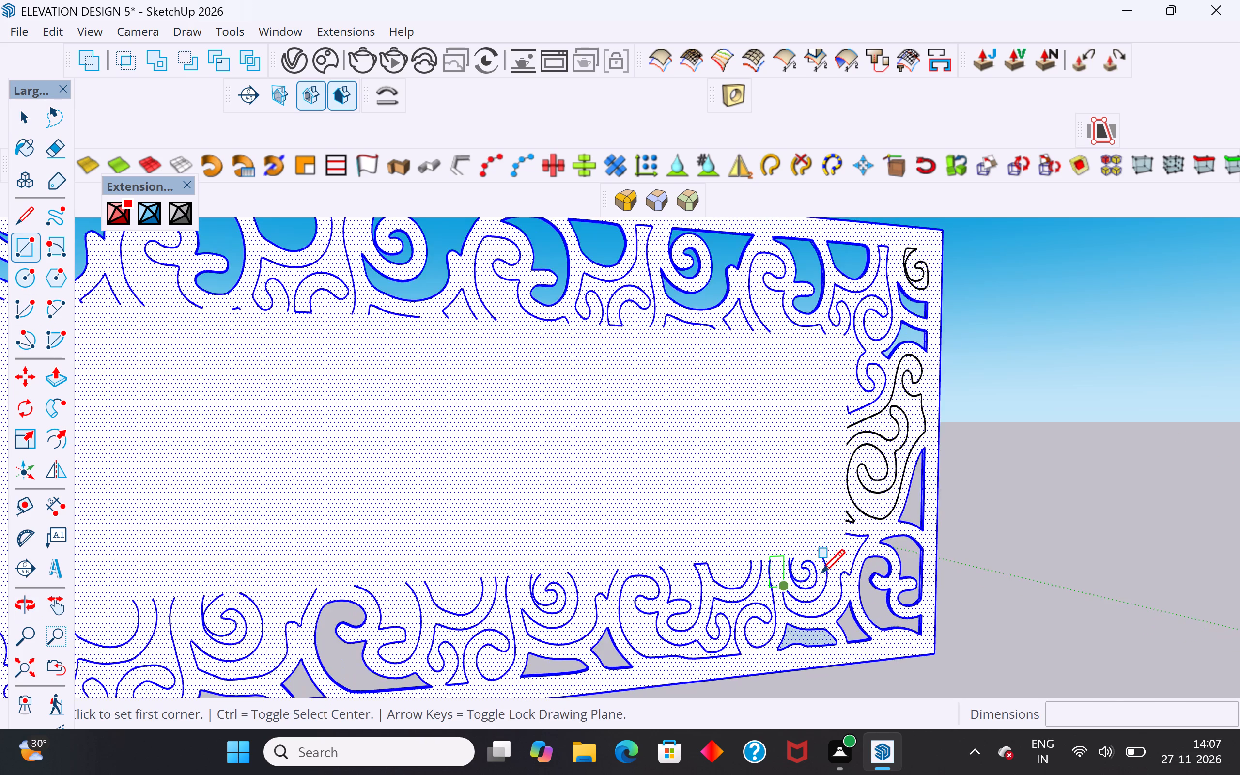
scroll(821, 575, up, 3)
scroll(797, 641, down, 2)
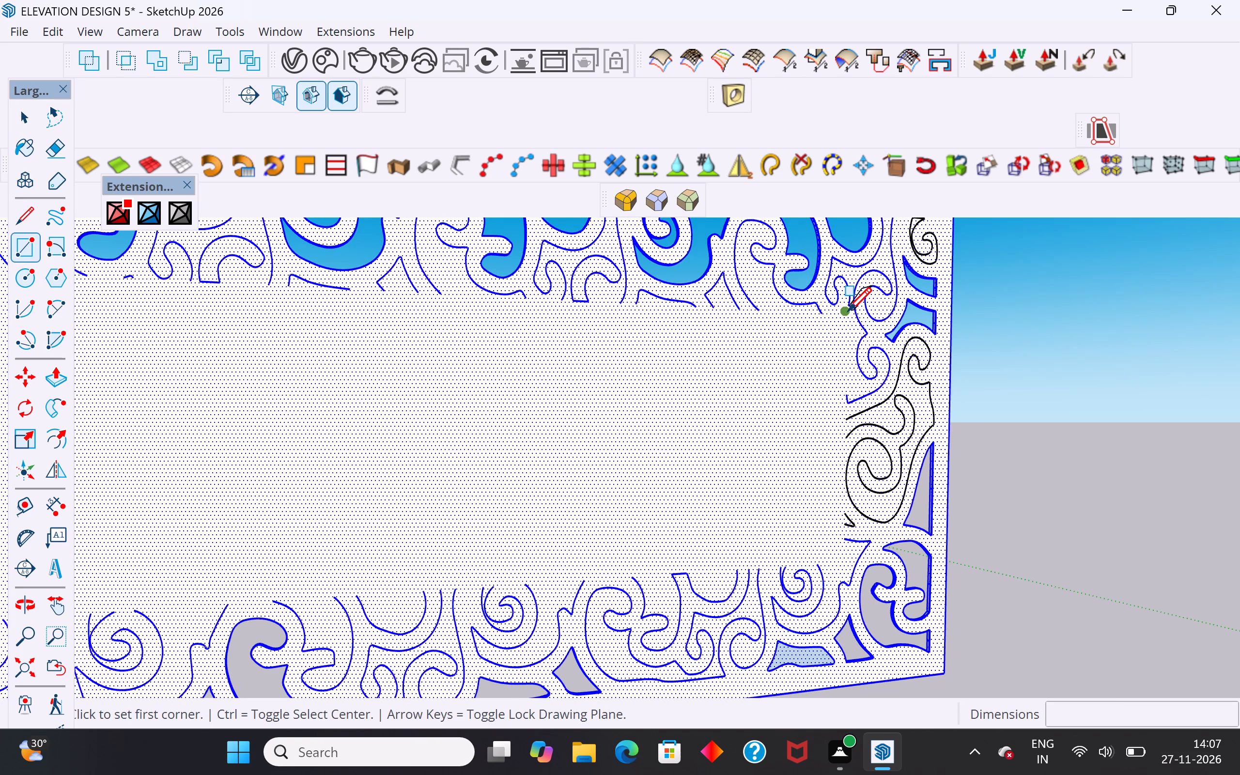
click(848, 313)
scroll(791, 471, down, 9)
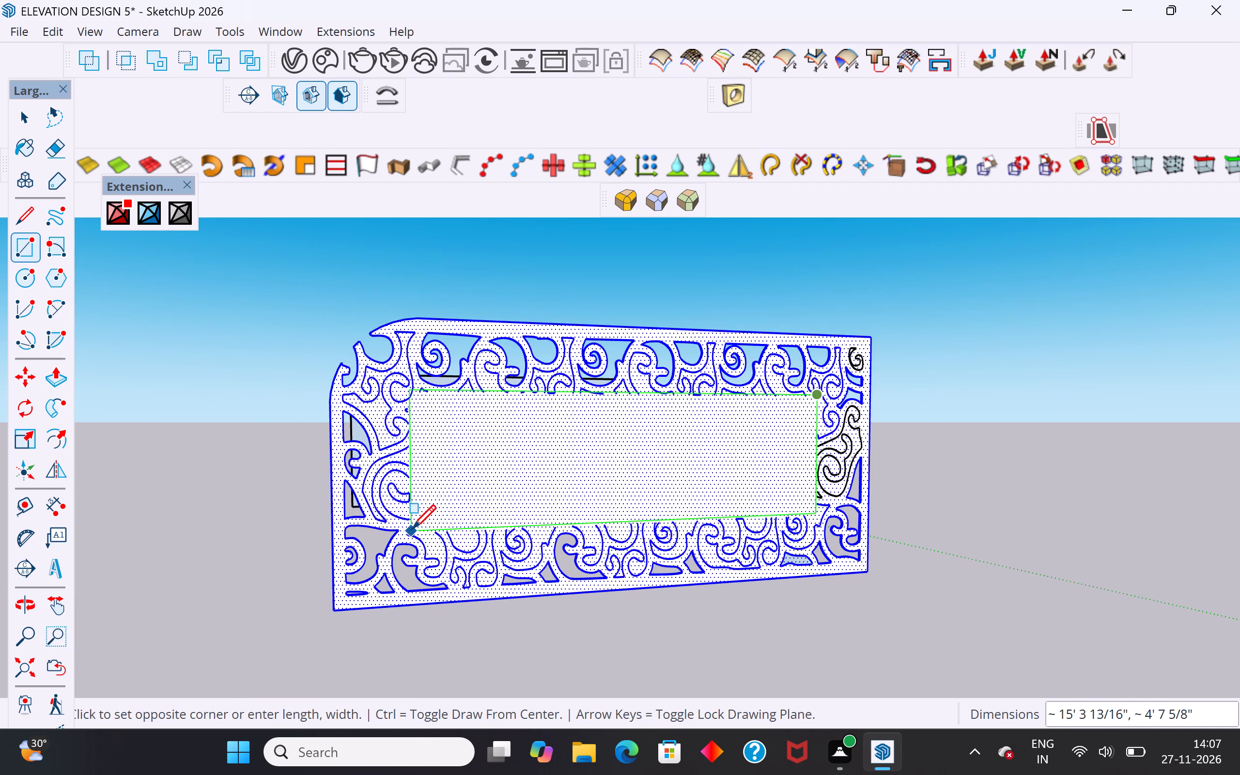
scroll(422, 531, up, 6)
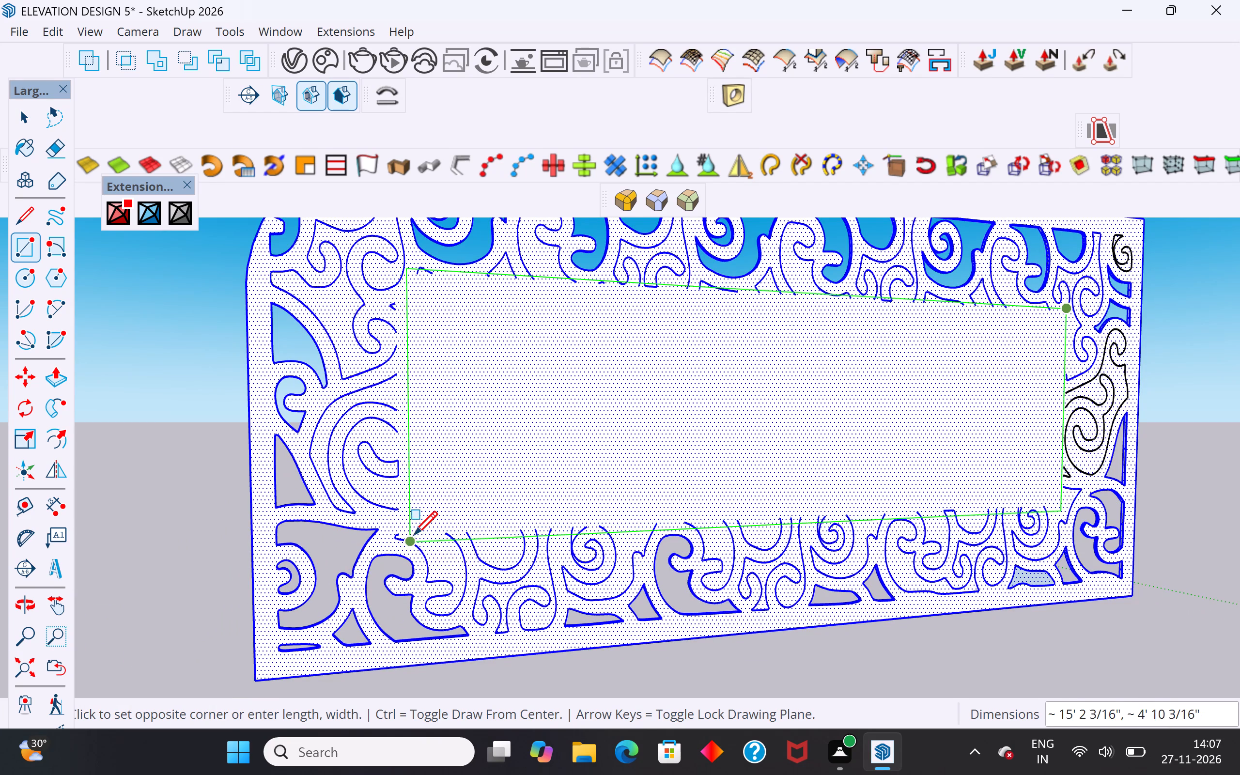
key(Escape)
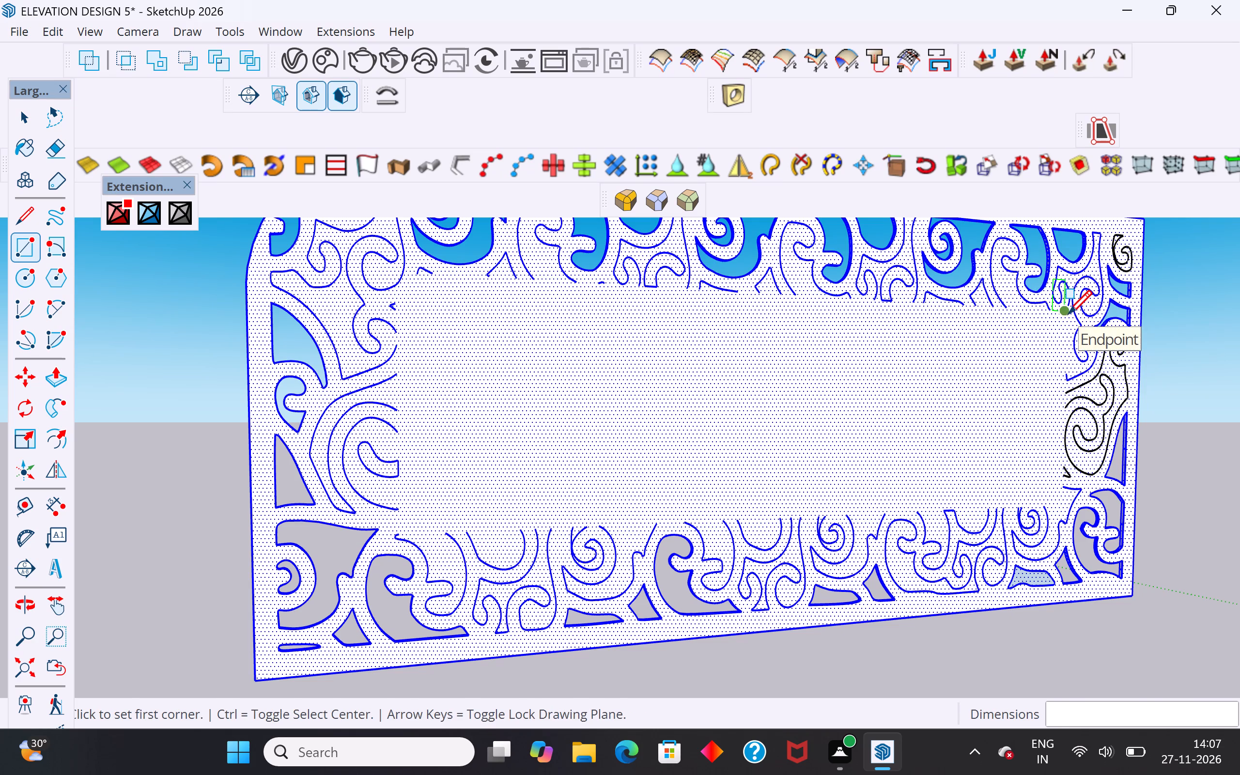
Draw a rectangle about 15' 1" by 4' 7 1/2" over the centre of the panel's rear face and test by selection whether it separates.
click(1068, 316)
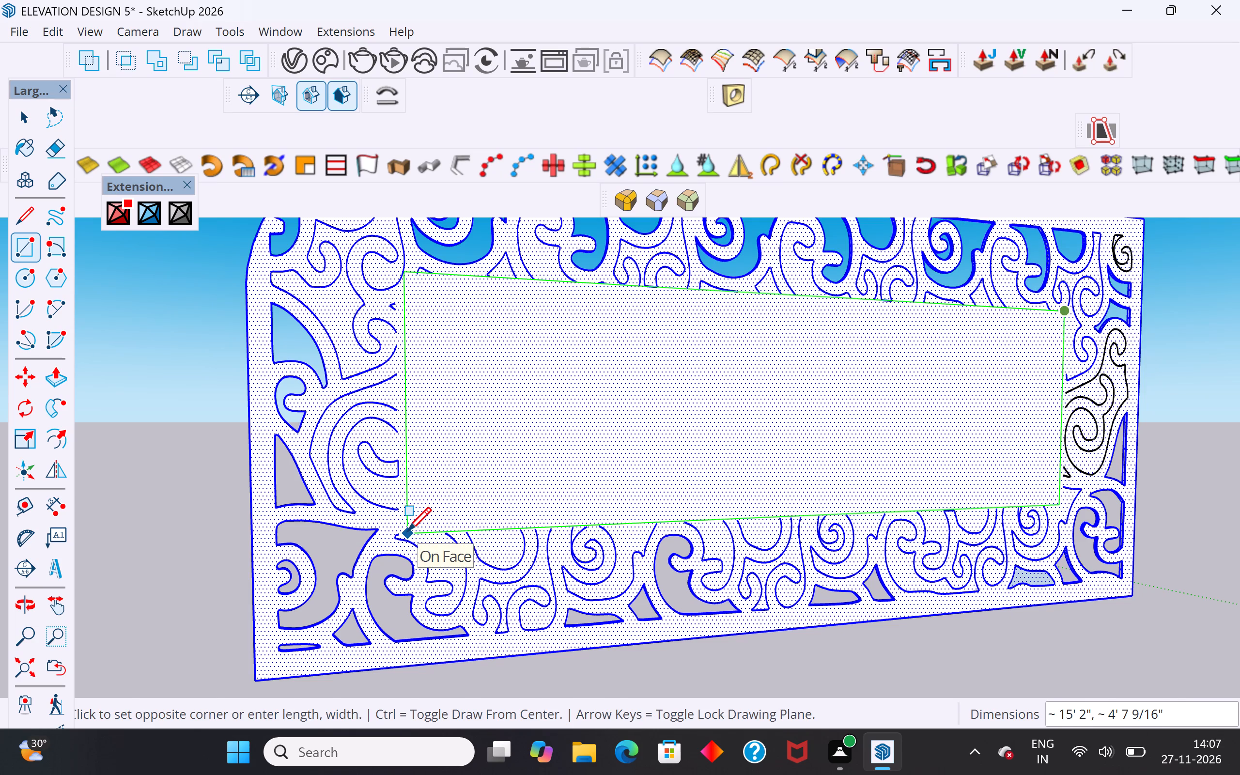
click(412, 533)
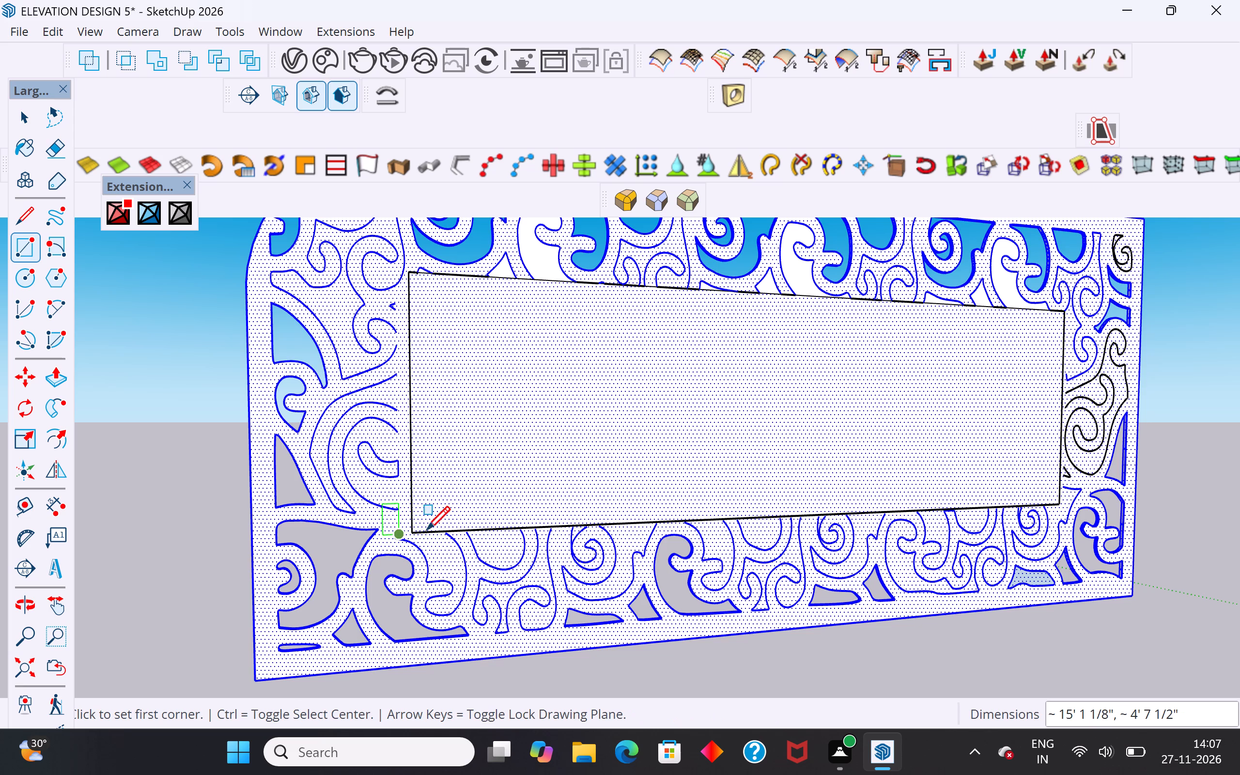
middle_drag(505, 505, 633, 542)
click(25, 118)
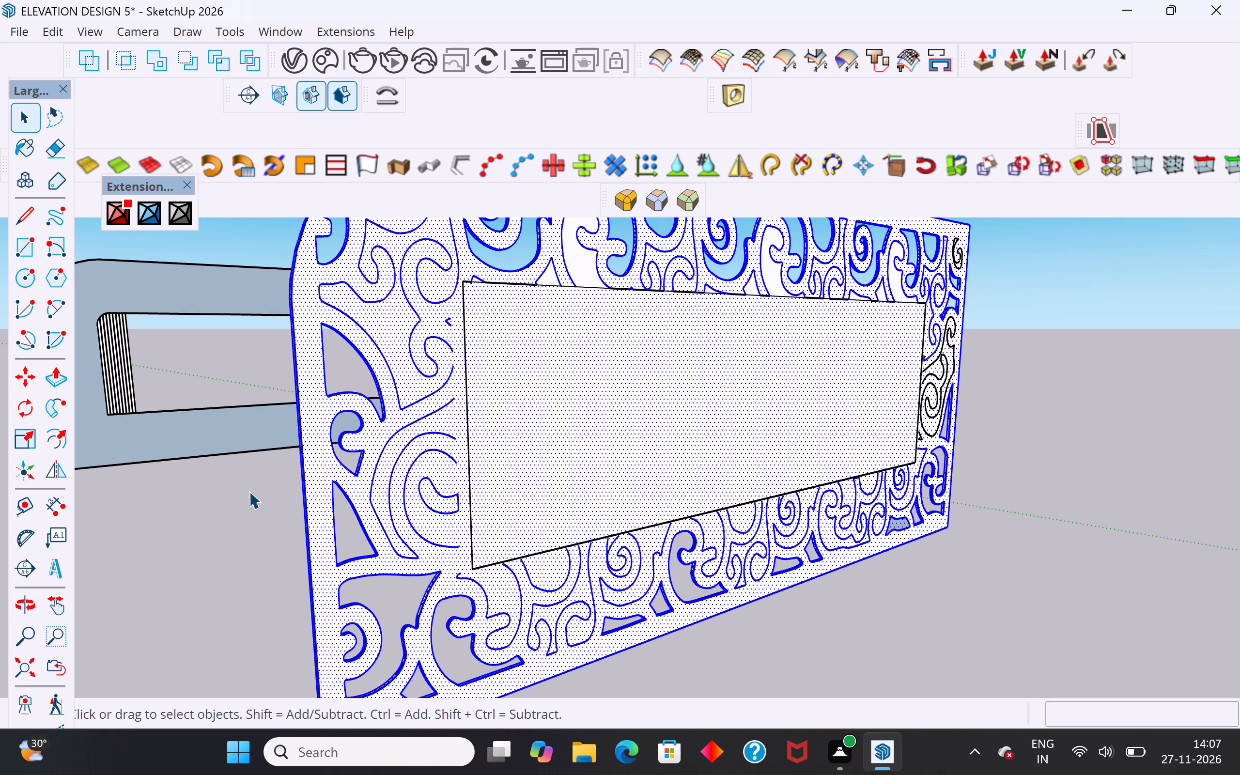
click(259, 537)
click(645, 419)
double_click(674, 421)
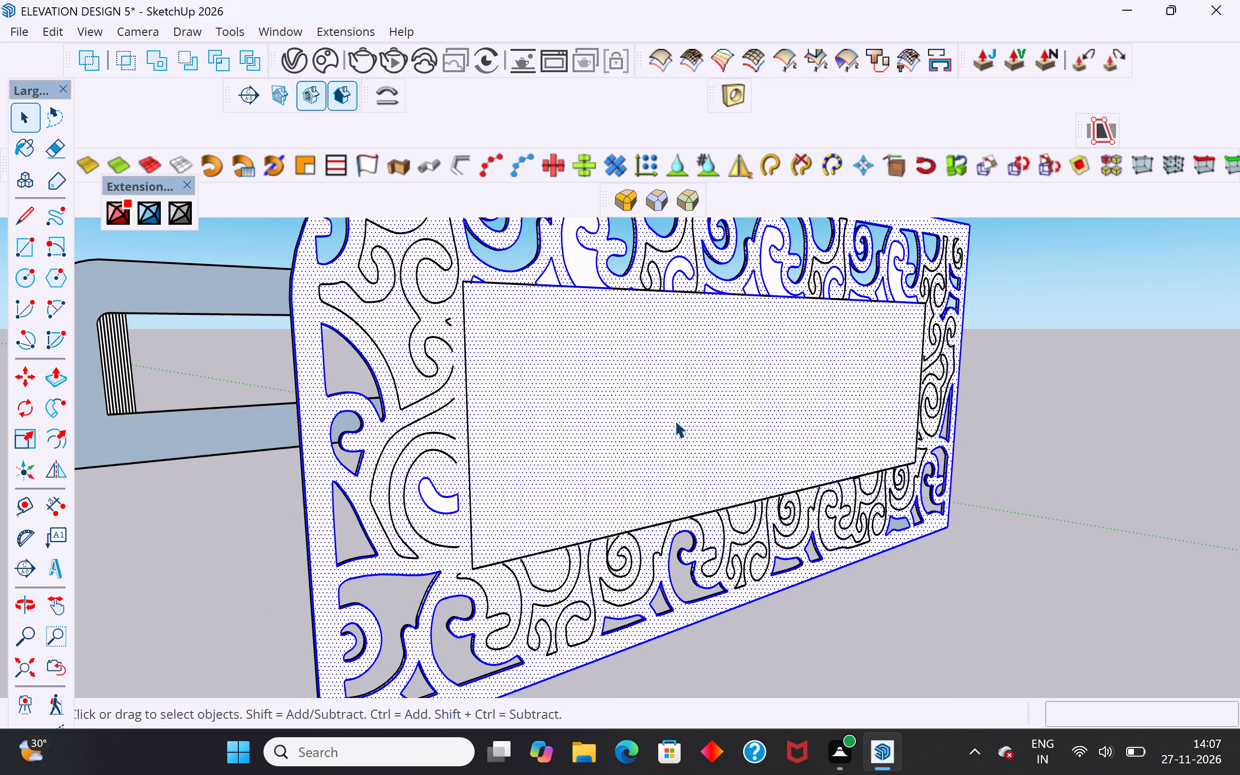
click(752, 403)
click(753, 403)
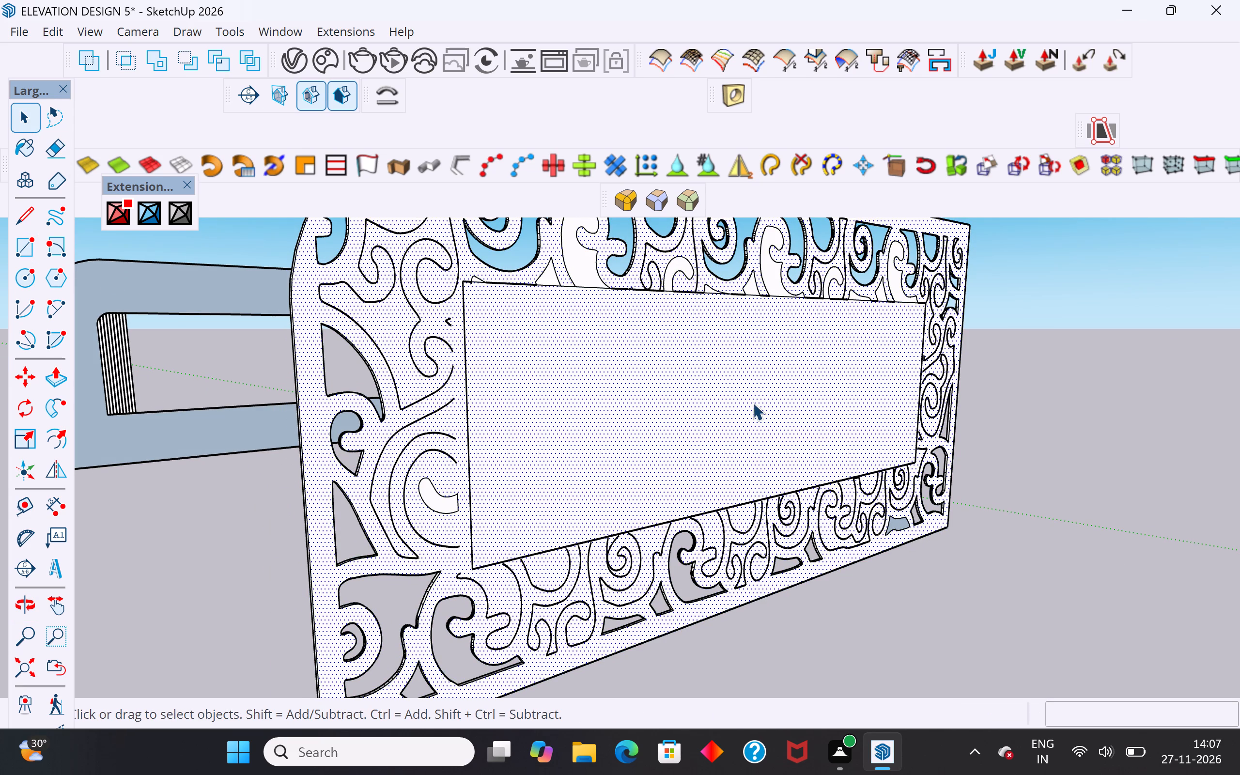
Delete a scroll face above the rear central rectangle and the front face behind it to cut the opening through.
click(772, 276)
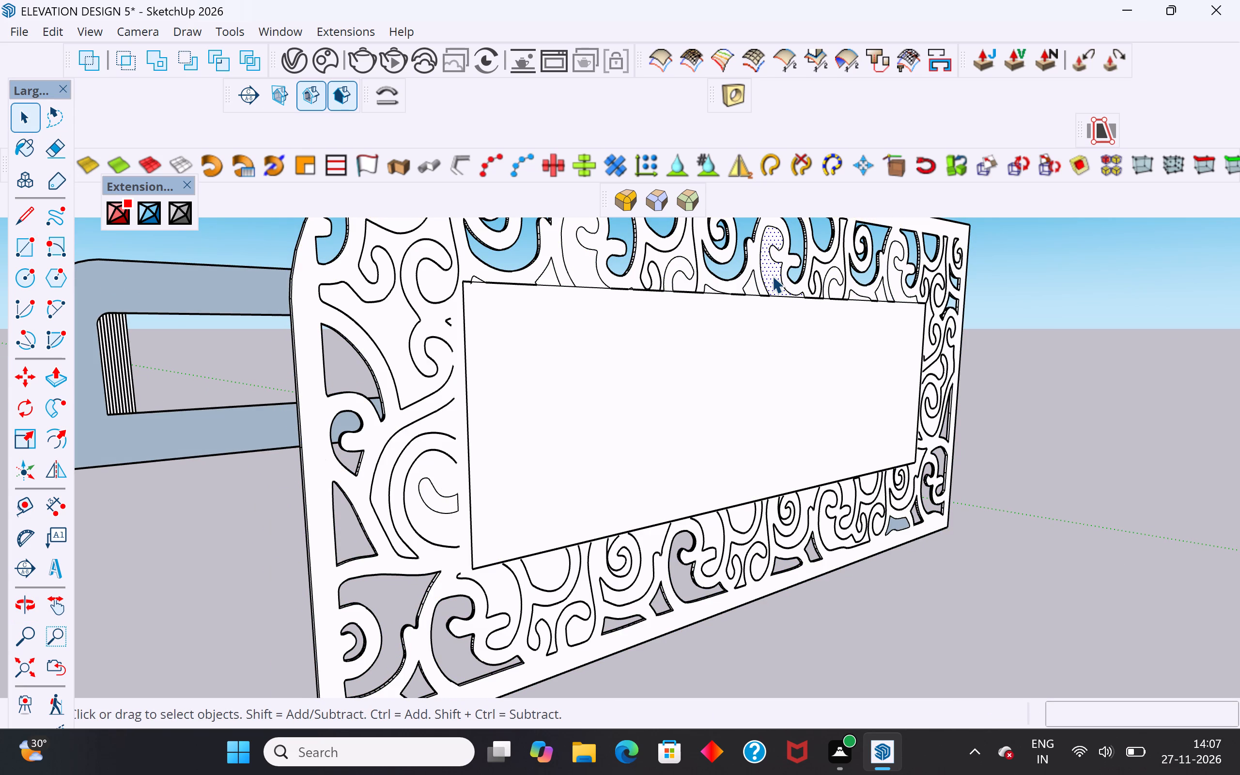
key(Delete)
middle_drag(753, 341, 1224, 385)
middle_drag(1122, 411, 669, 424)
scroll(587, 235, up, 3)
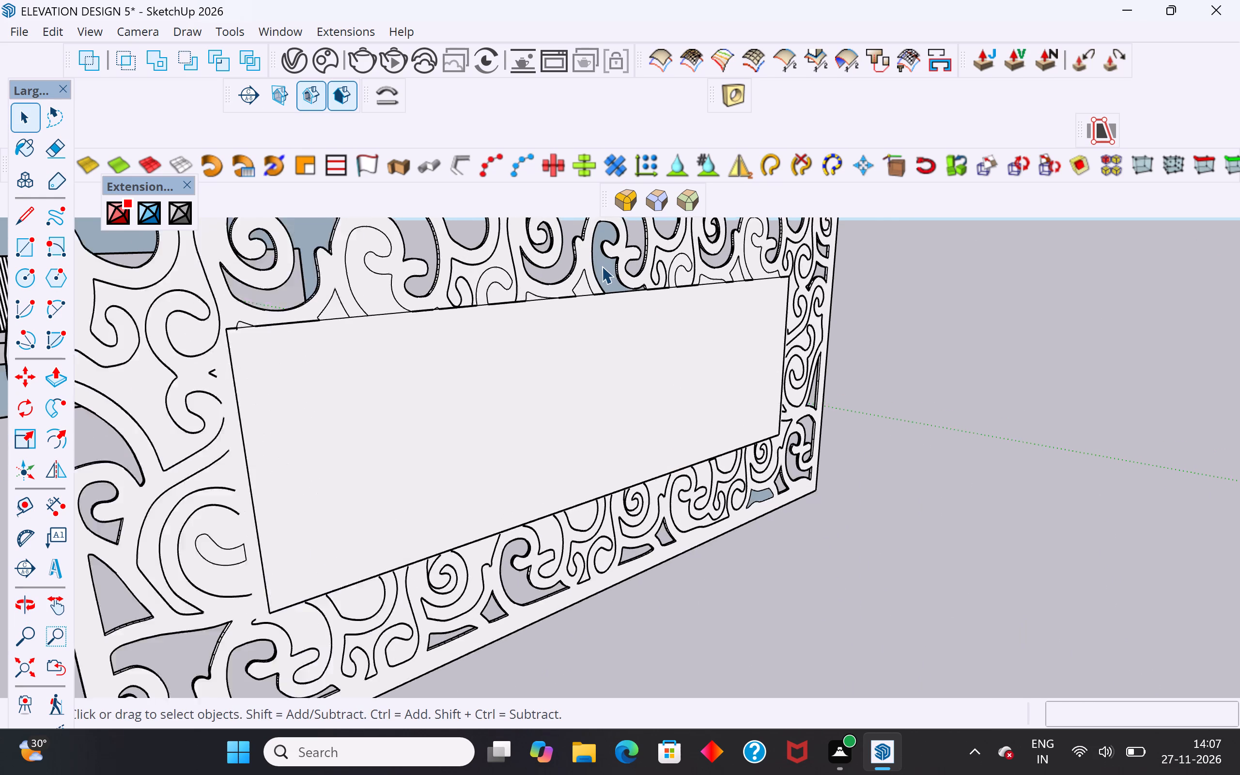
scroll(602, 266, up, 7)
click(605, 268)
key(Delete)
Delete the branching scroll face above the central rectangle on the jali panel's front side.
middle_drag(670, 315, 622, 336)
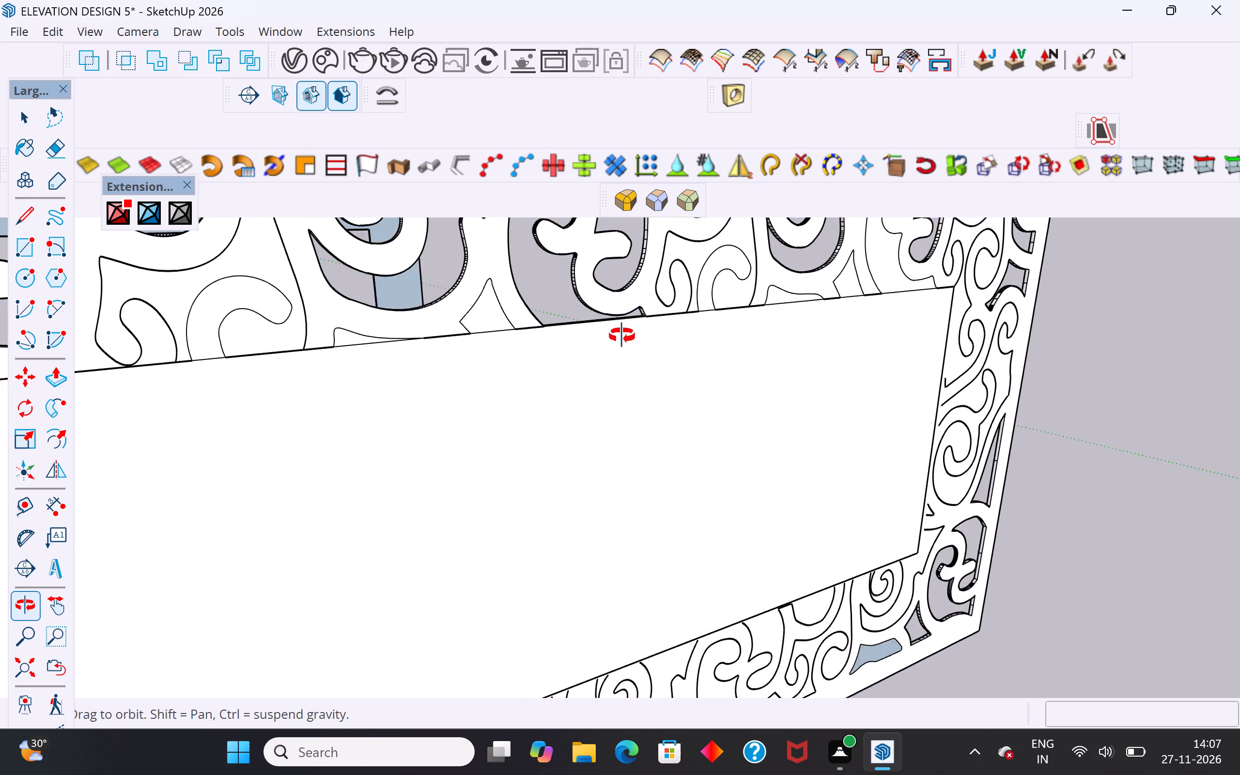
middle_drag(622, 336, 986, 444)
scroll(953, 438, down, 2)
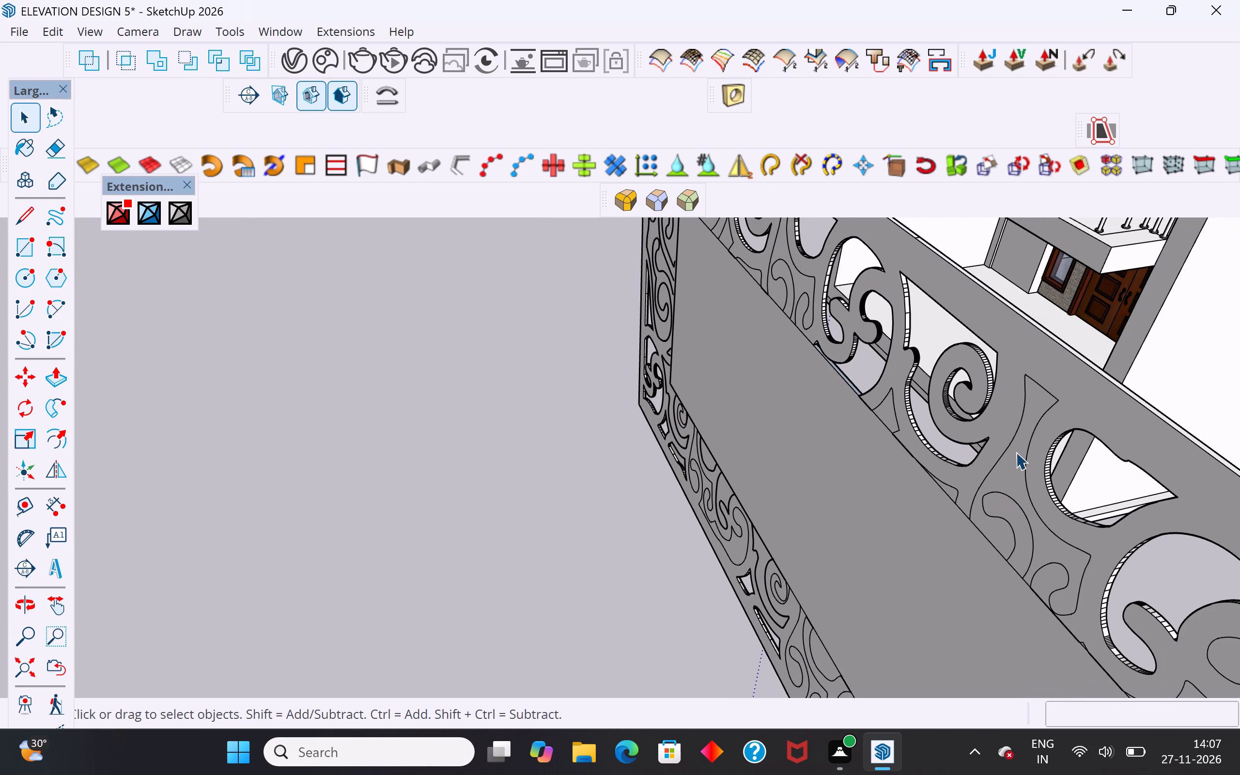
click(1016, 452)
key(Delete)
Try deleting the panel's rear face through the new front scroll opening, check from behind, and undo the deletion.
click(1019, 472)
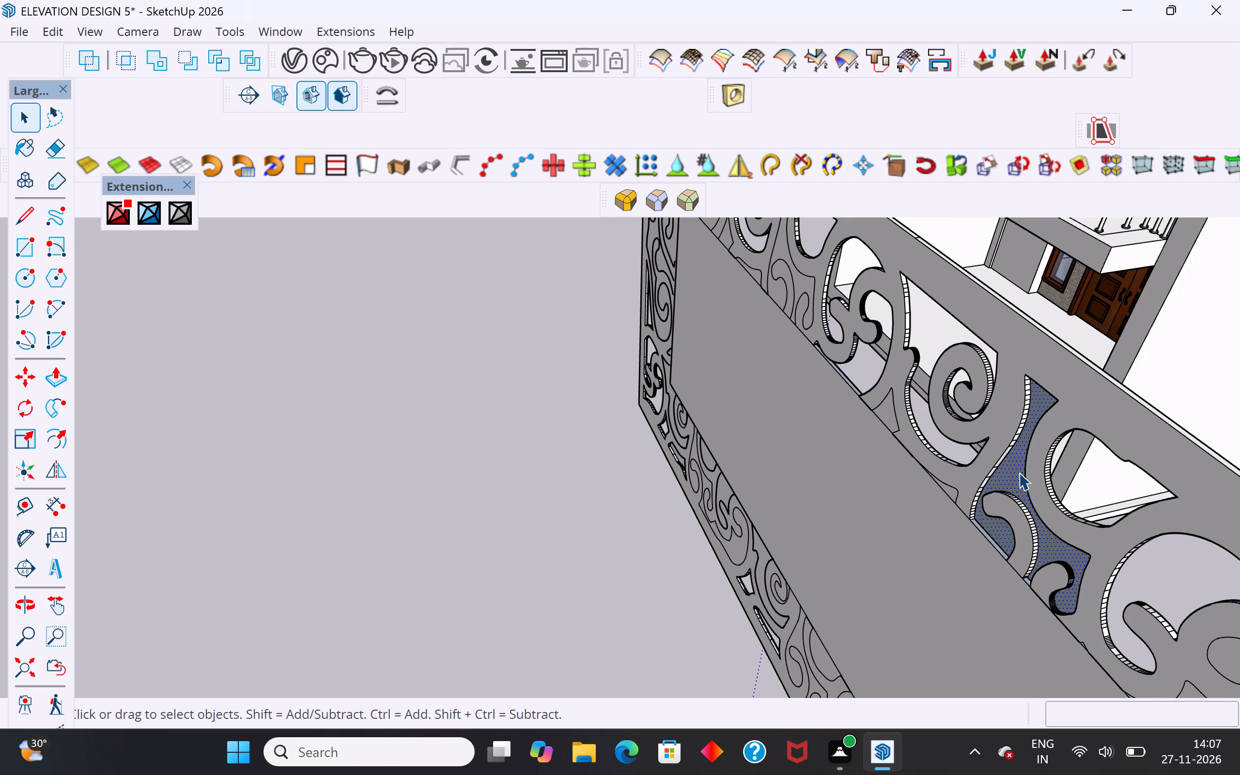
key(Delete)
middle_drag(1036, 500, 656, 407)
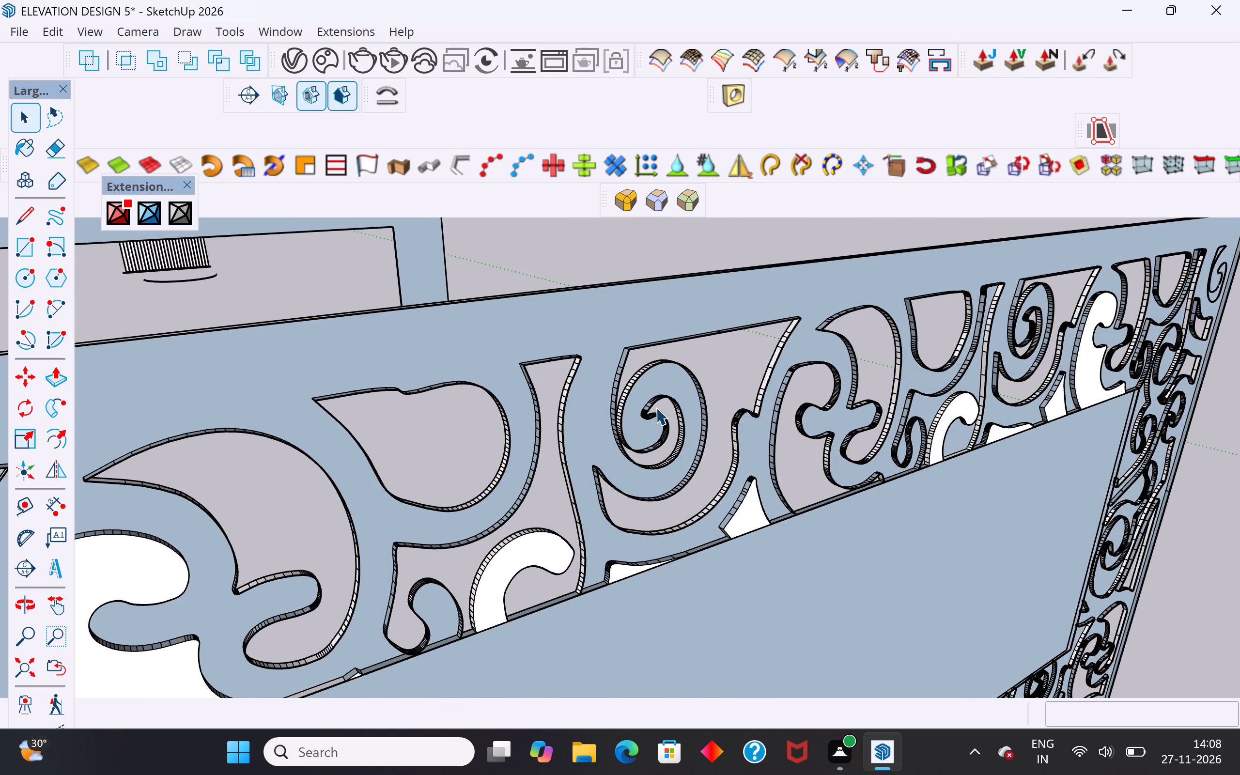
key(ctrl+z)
Examine by selection which faces and edges are connected to the central rectangle on the jali panel's rear side.
scroll(659, 411, down, 10)
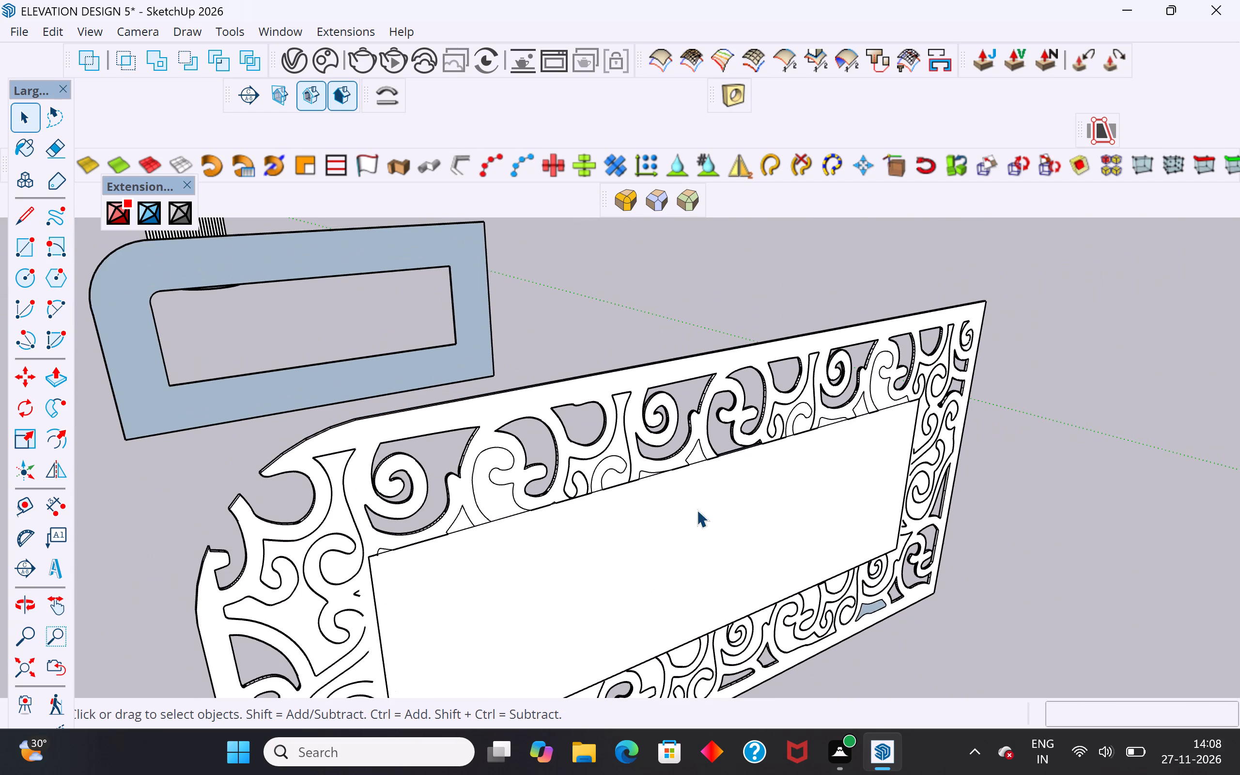
click(697, 510)
triple_click(697, 517)
double_click(754, 502)
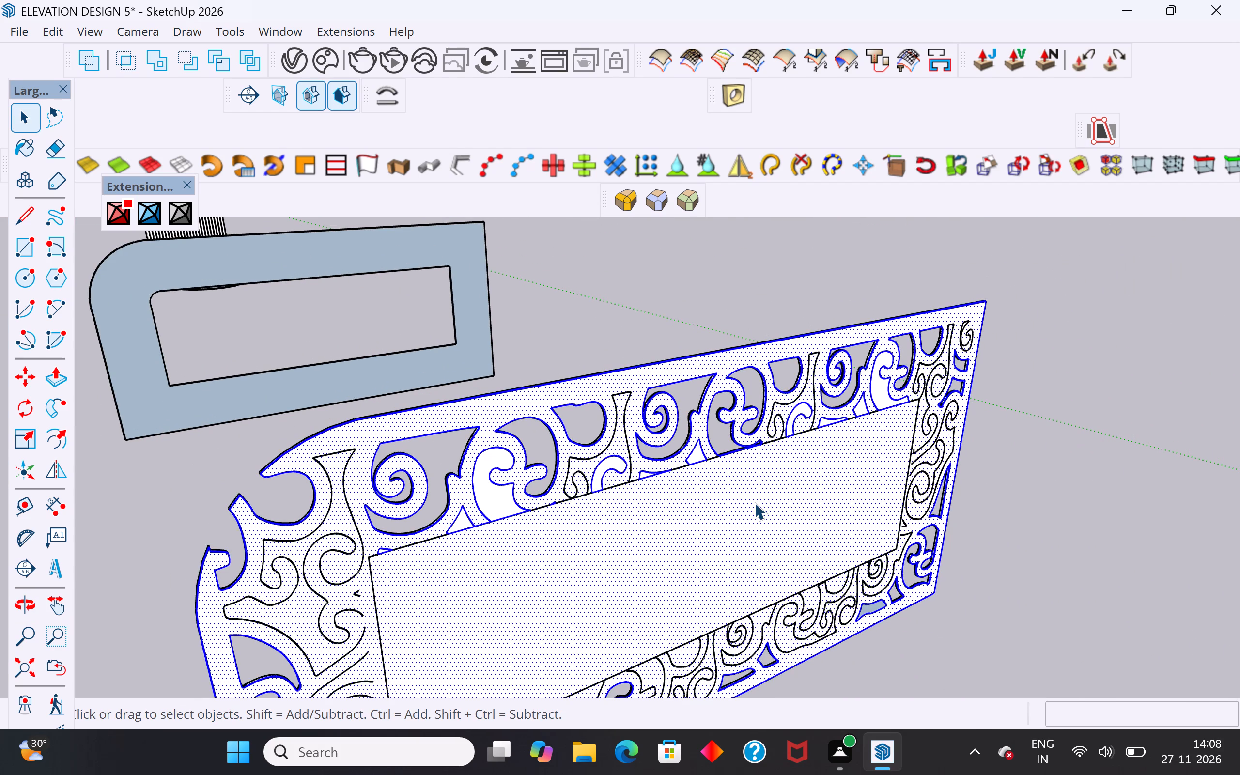
right_click(754, 502)
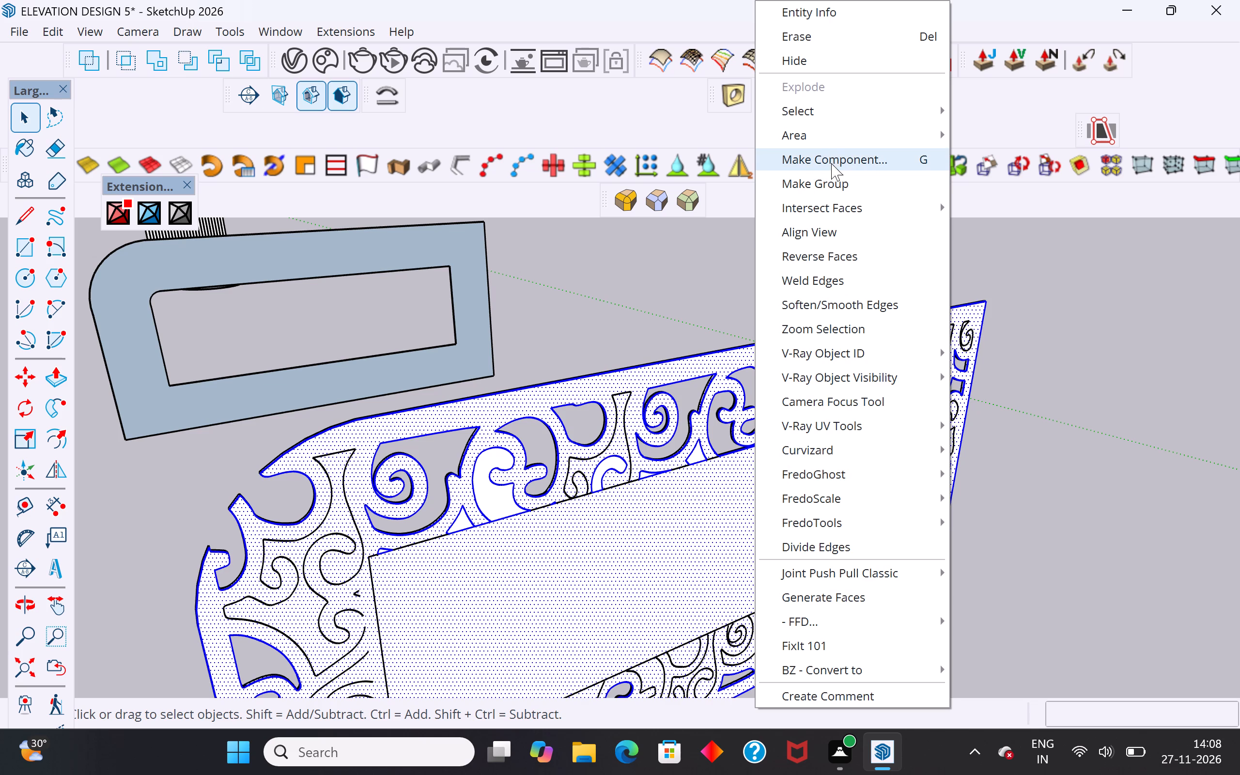
click(1062, 246)
click(833, 423)
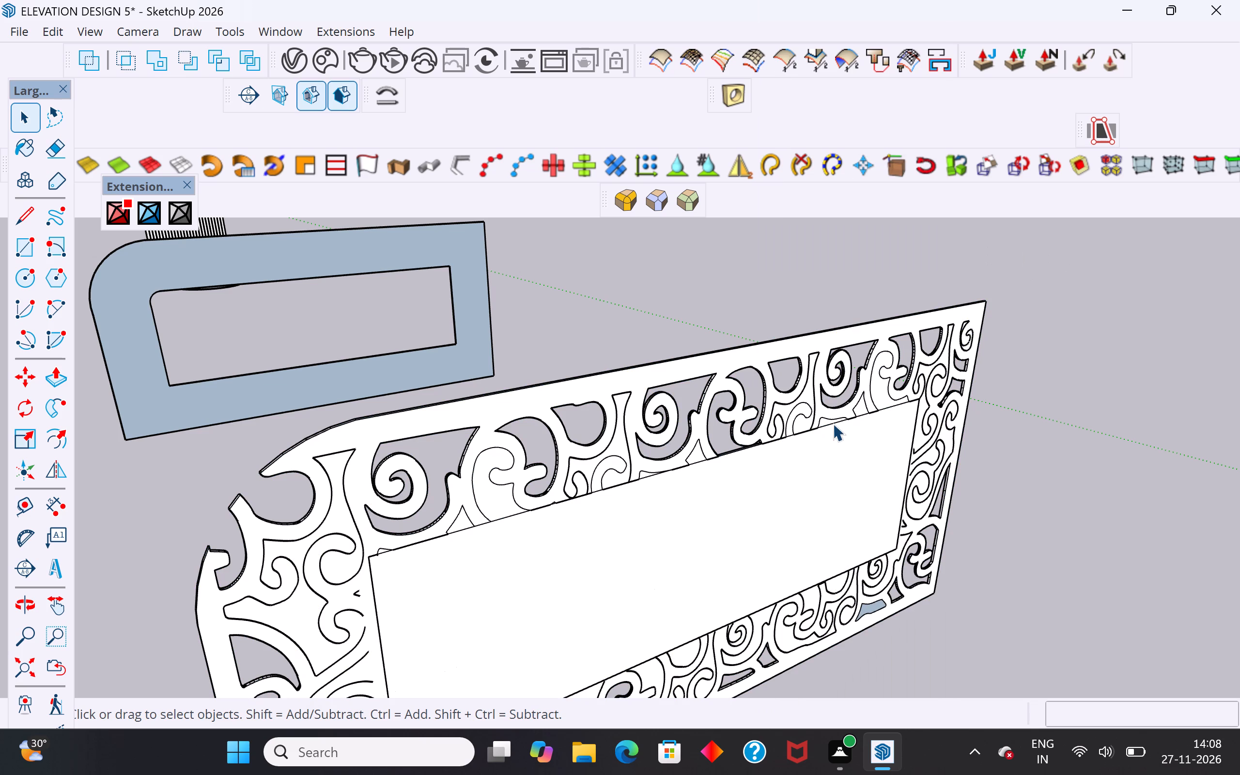
click(835, 444)
right_click(835, 444)
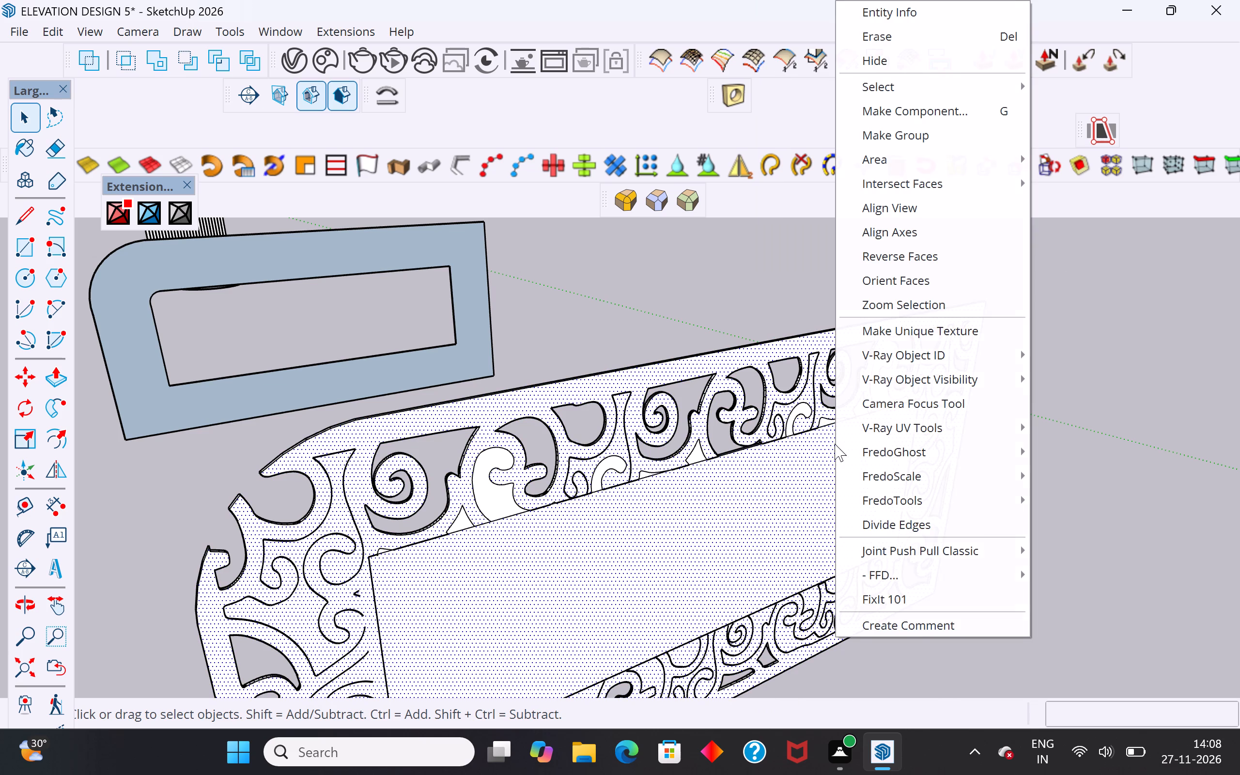
click(1105, 362)
triple_click(869, 478)
click(868, 476)
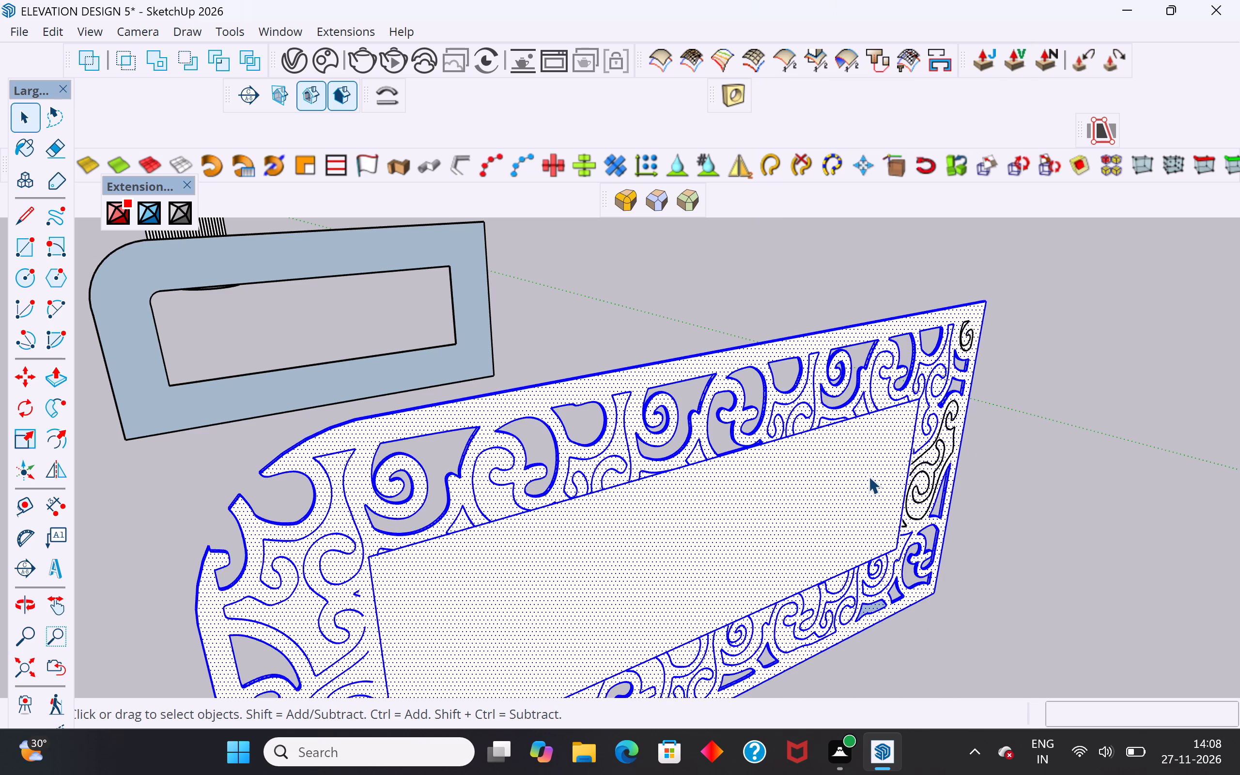
Draw a rectangle about 4' 13/16" by 1' 2 9/16" inside the central rectangle on the panel's rear face.
click(31, 240)
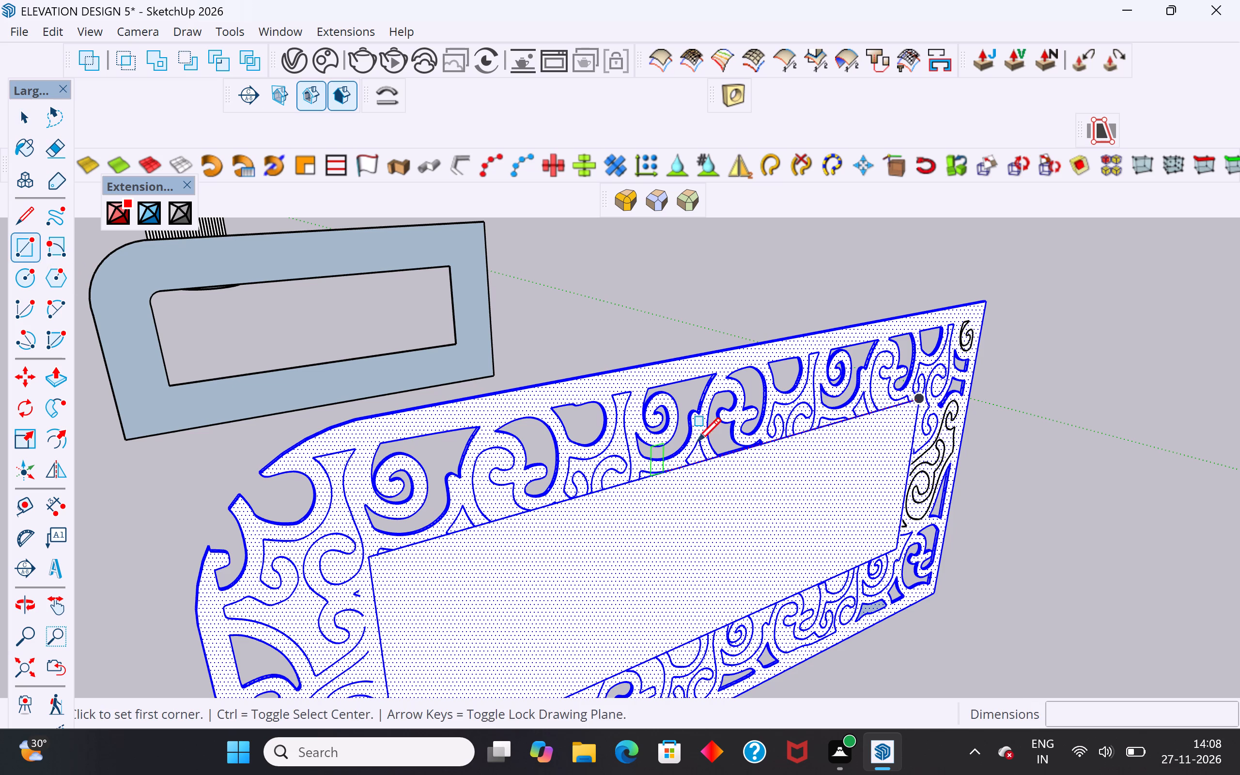
click(861, 468)
click(746, 552)
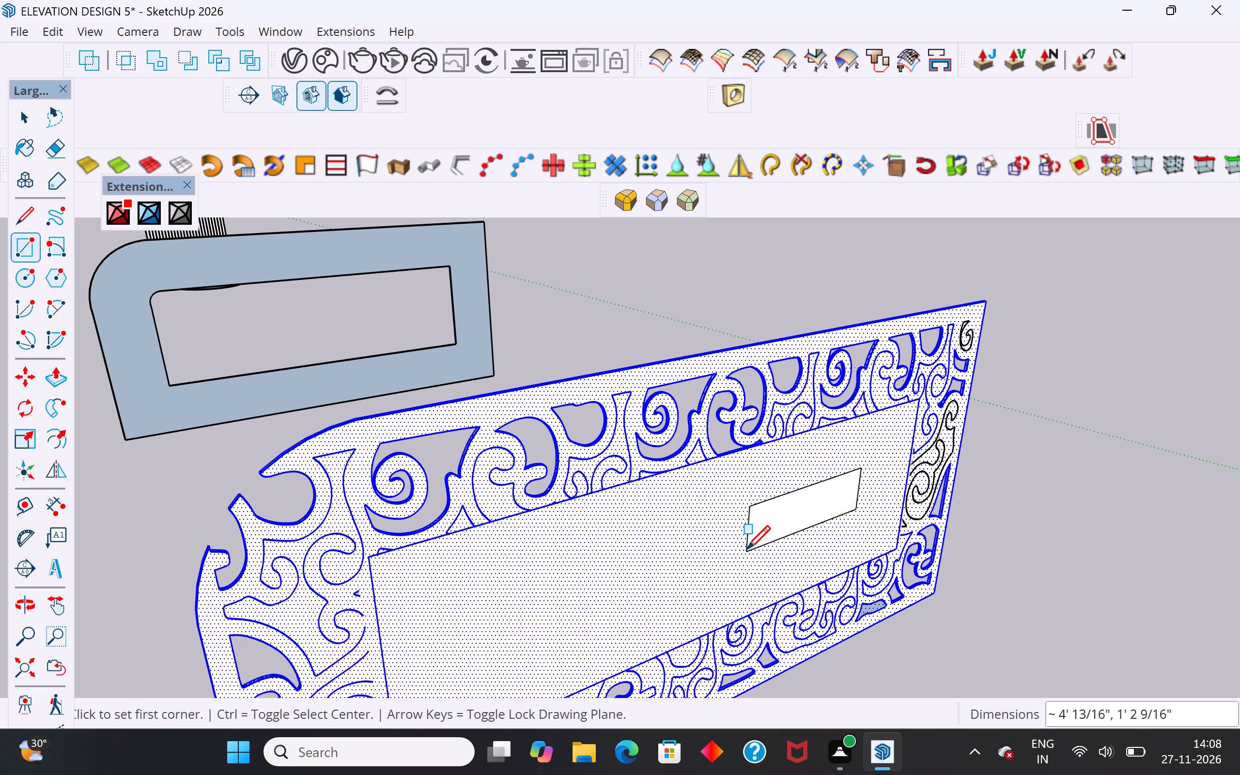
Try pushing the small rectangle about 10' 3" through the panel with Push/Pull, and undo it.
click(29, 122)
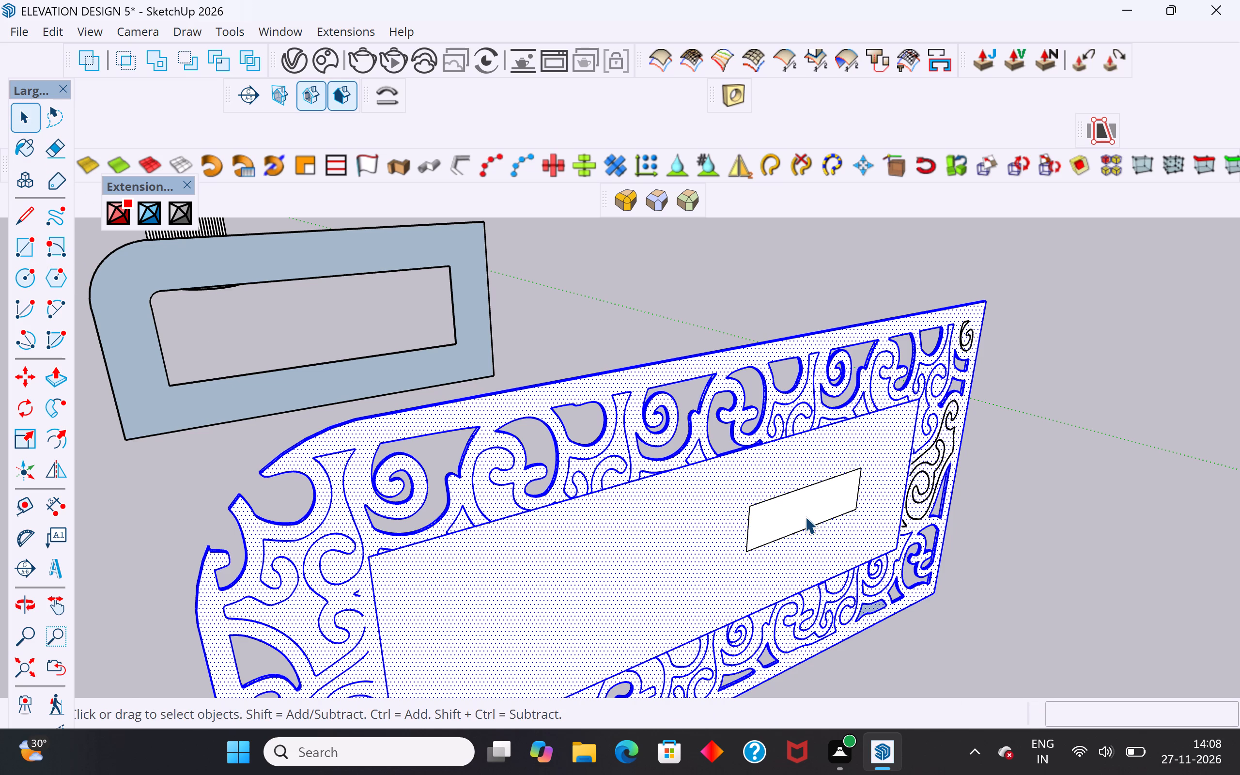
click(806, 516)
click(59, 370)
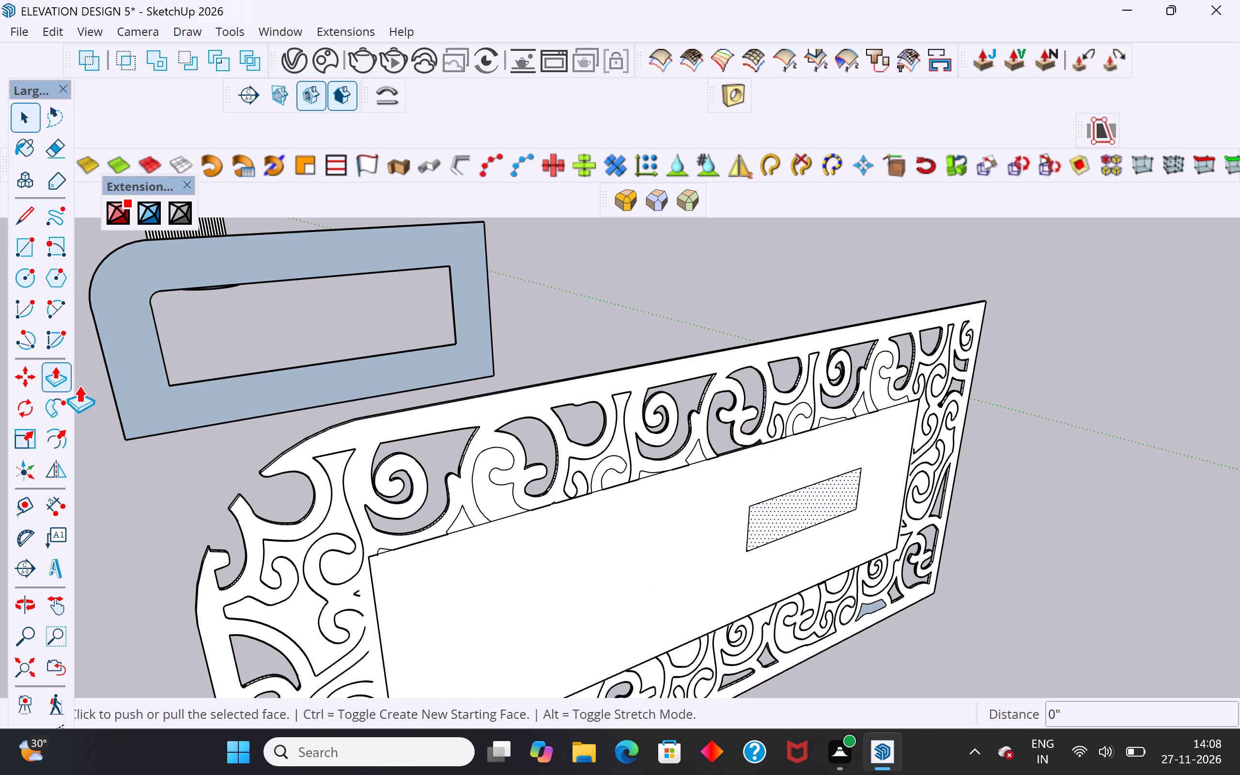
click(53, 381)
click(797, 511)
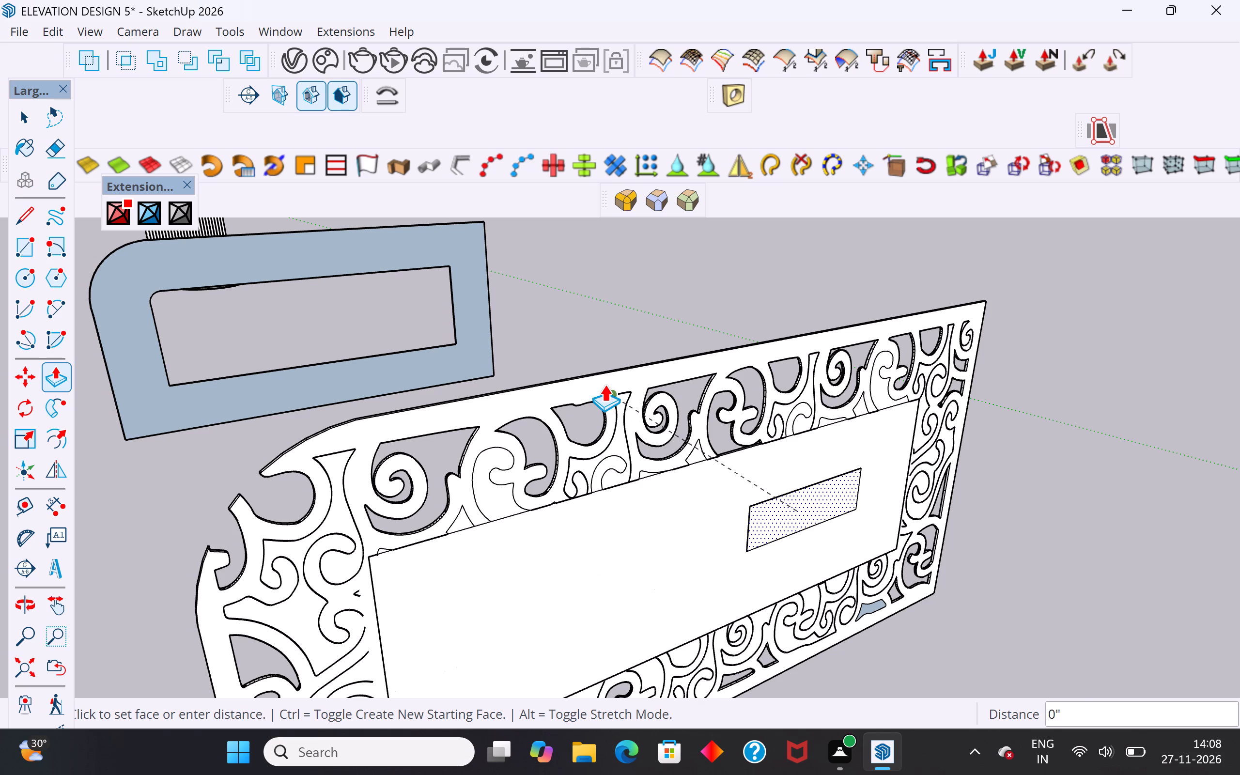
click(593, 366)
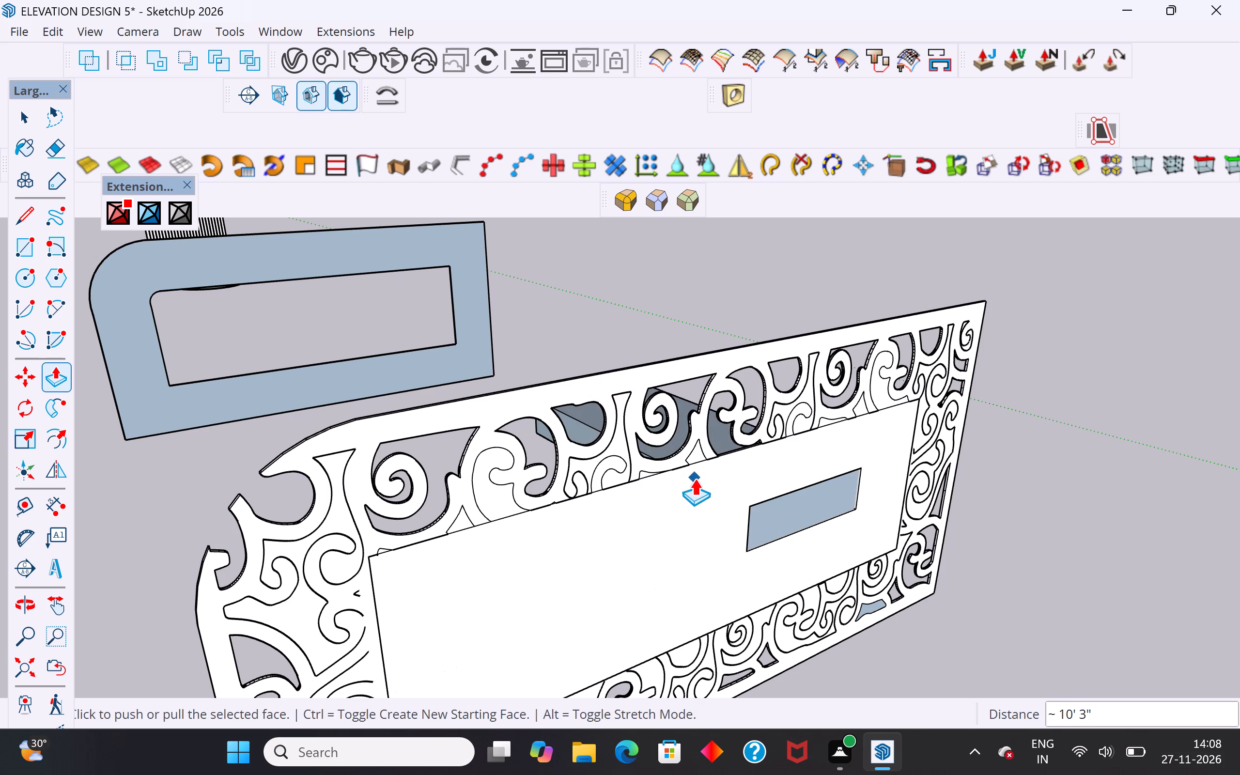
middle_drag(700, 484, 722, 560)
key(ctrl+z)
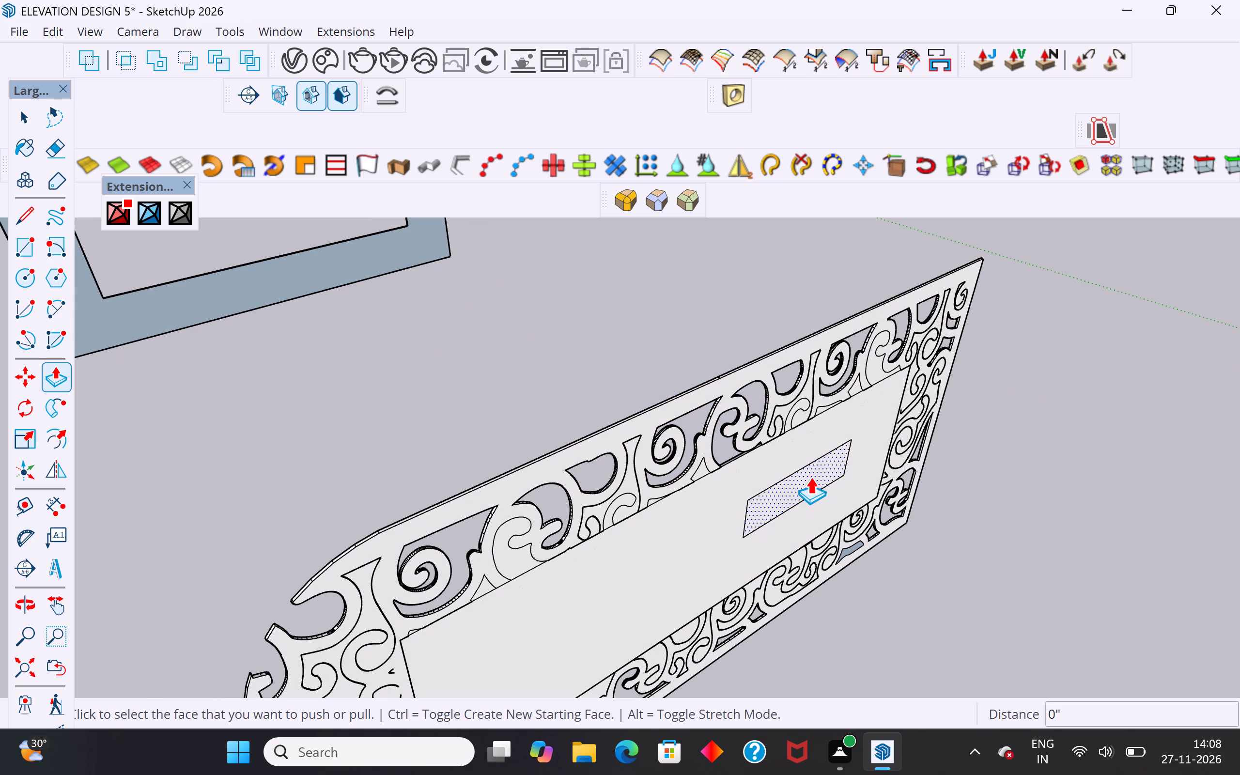
Push the small rectangle in by the panel's thickness of about 3/4" to cut a slot through.
click(812, 473)
scroll(697, 377, up, 7)
scroll(722, 397, down, 2)
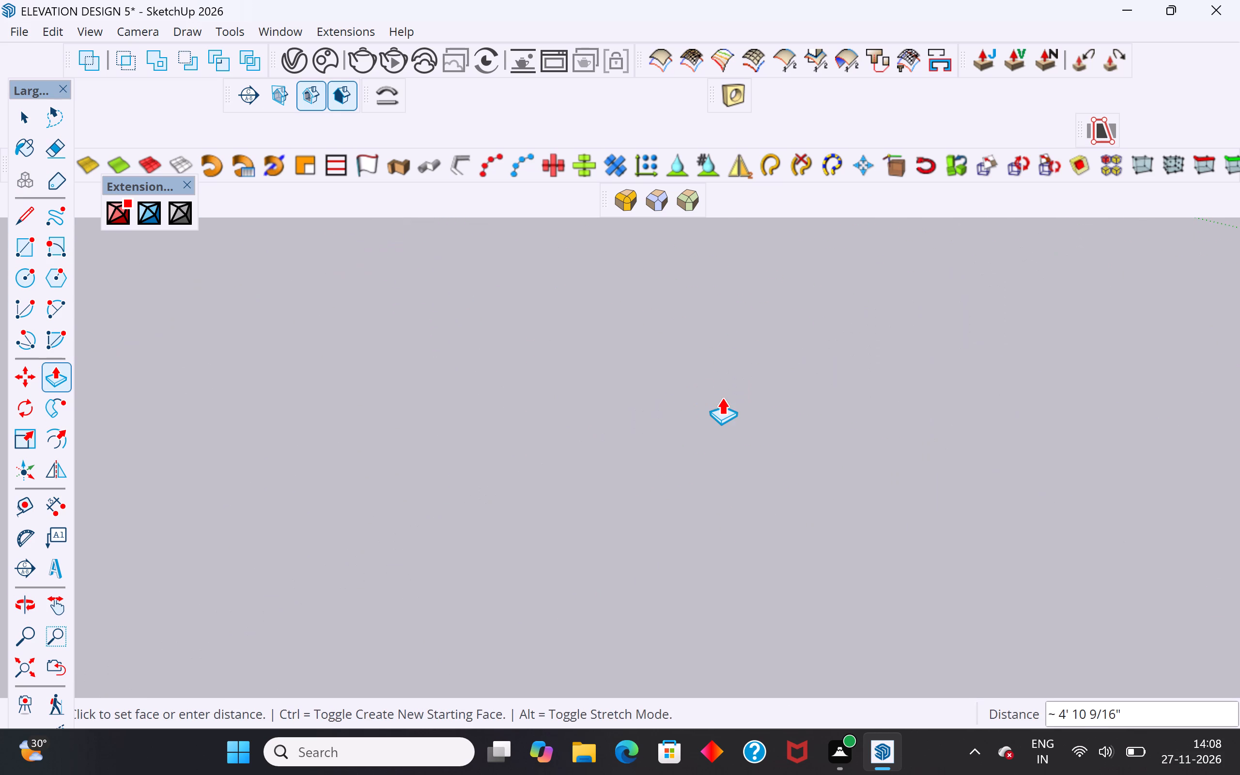
scroll(722, 397, down, 5)
scroll(762, 404, up, 10)
scroll(762, 404, down, 4)
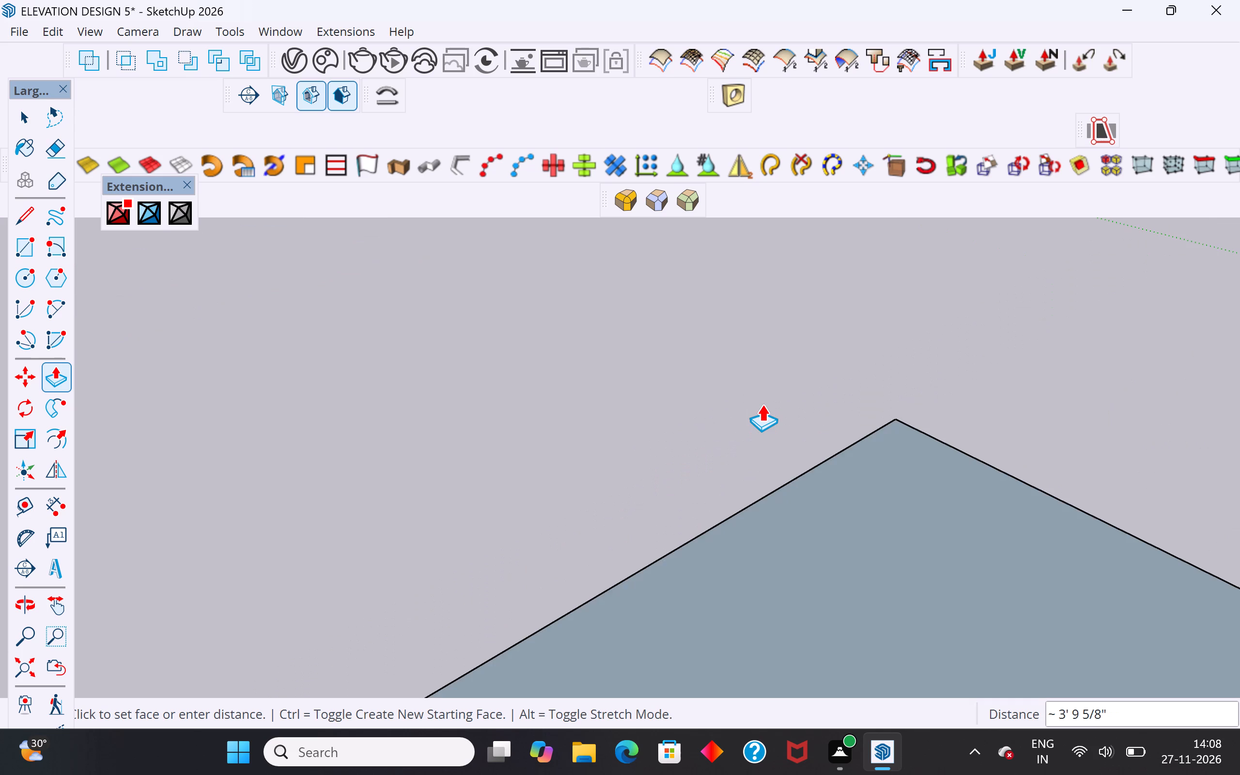
scroll(789, 418, down, 5)
scroll(797, 418, up, 5)
scroll(852, 440, up, 1)
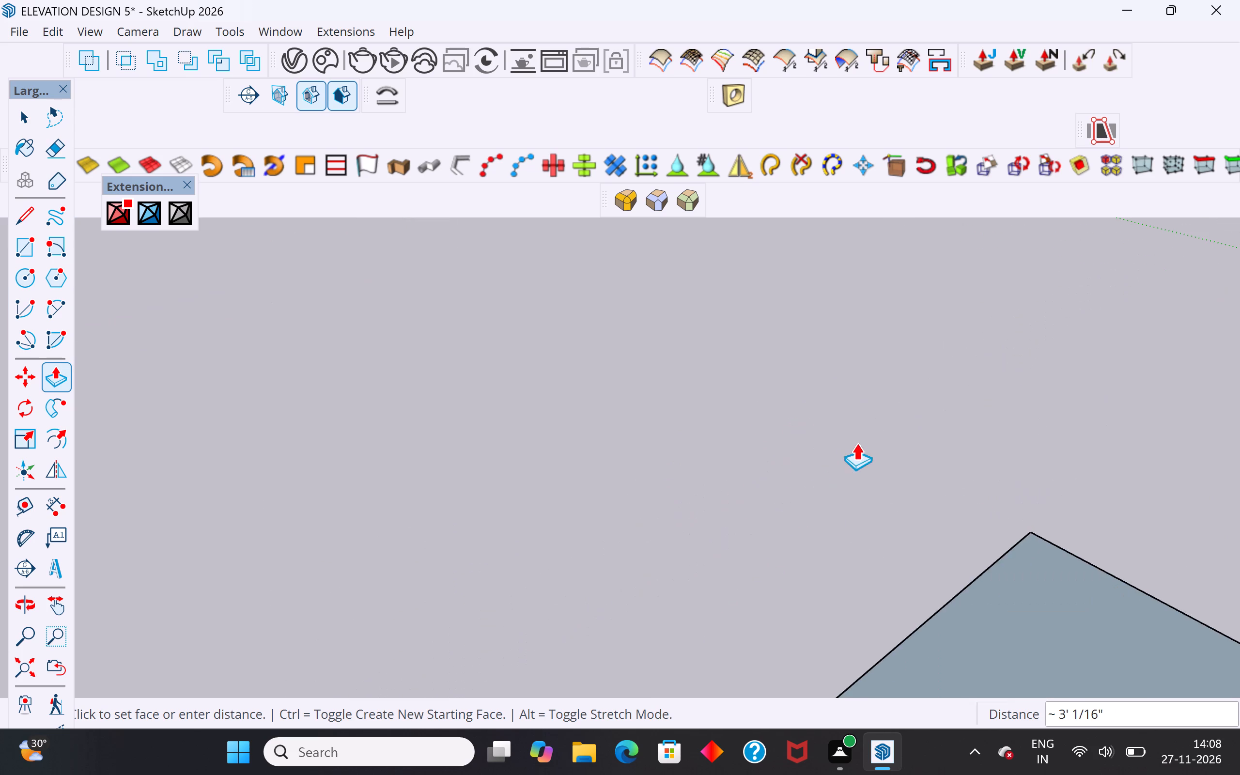
scroll(742, 446, down, 10)
middle_drag(744, 451, 778, 488)
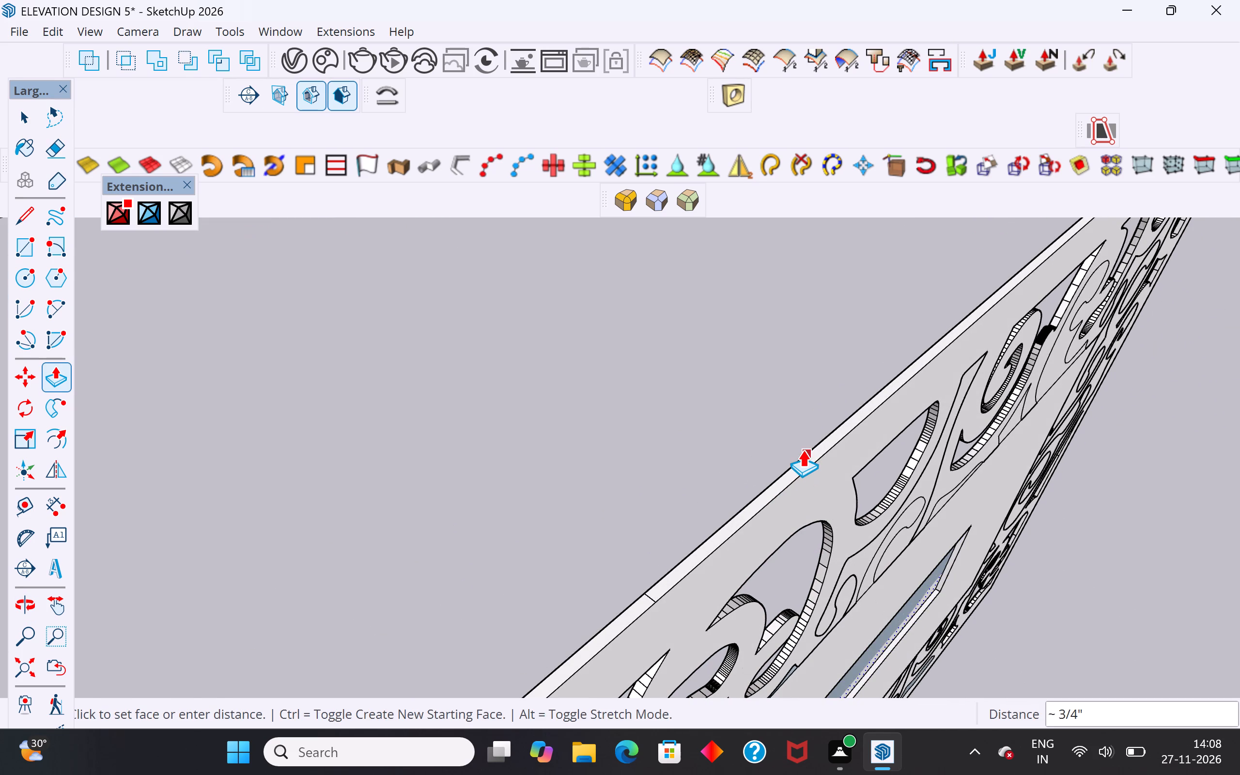
click(803, 449)
click(33, 108)
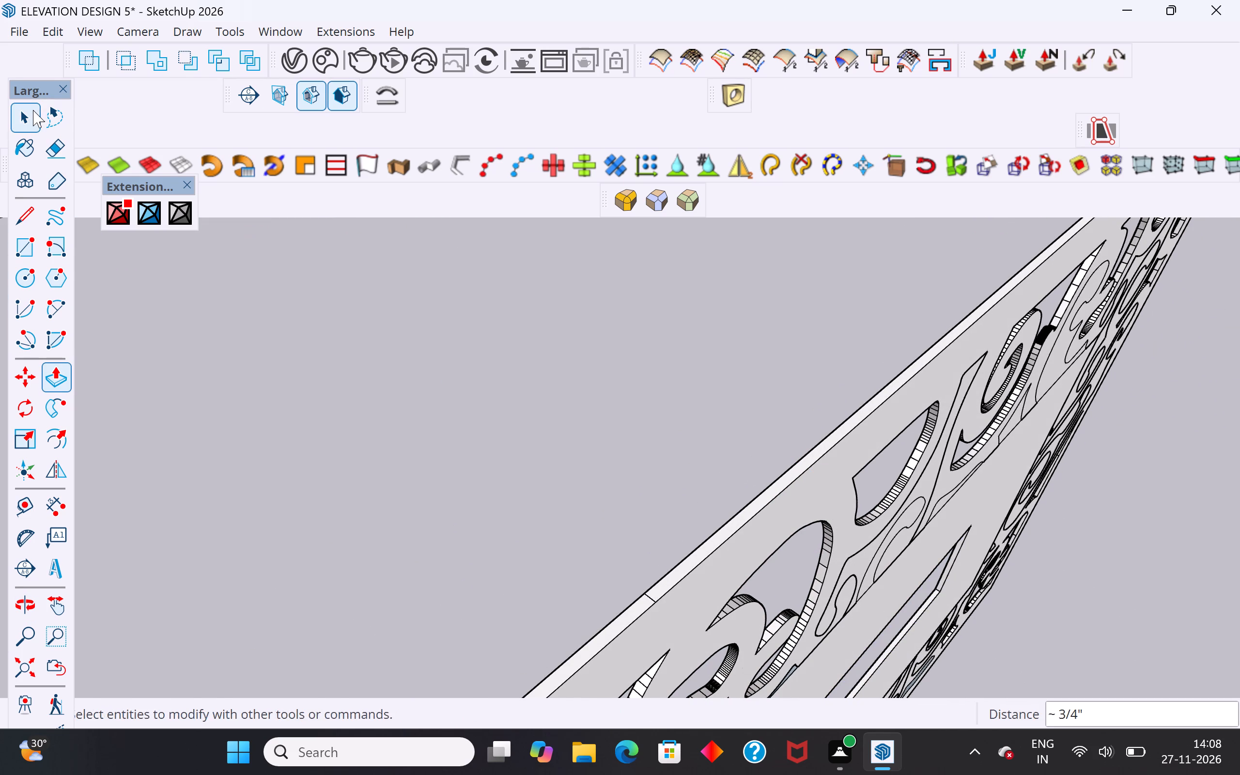
click(385, 478)
Push the slot's narrow end face about 8' 10 3/8" to the central rectangle's edge on the panel's rounded-corner side.
middle_drag(668, 518, 527, 345)
scroll(541, 370, down, 11)
middle_drag(601, 449, 487, 455)
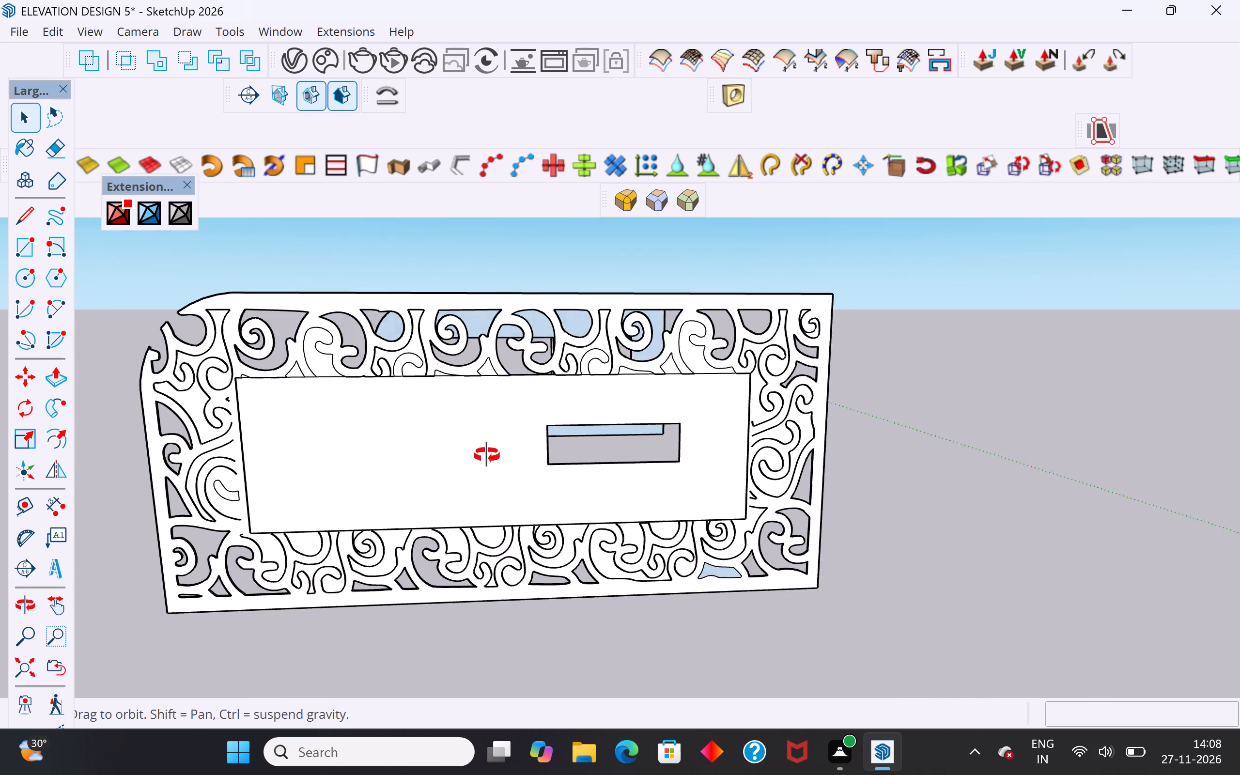
middle_drag(487, 455, 334, 488)
scroll(548, 431, up, 12)
middle_drag(555, 422, 519, 363)
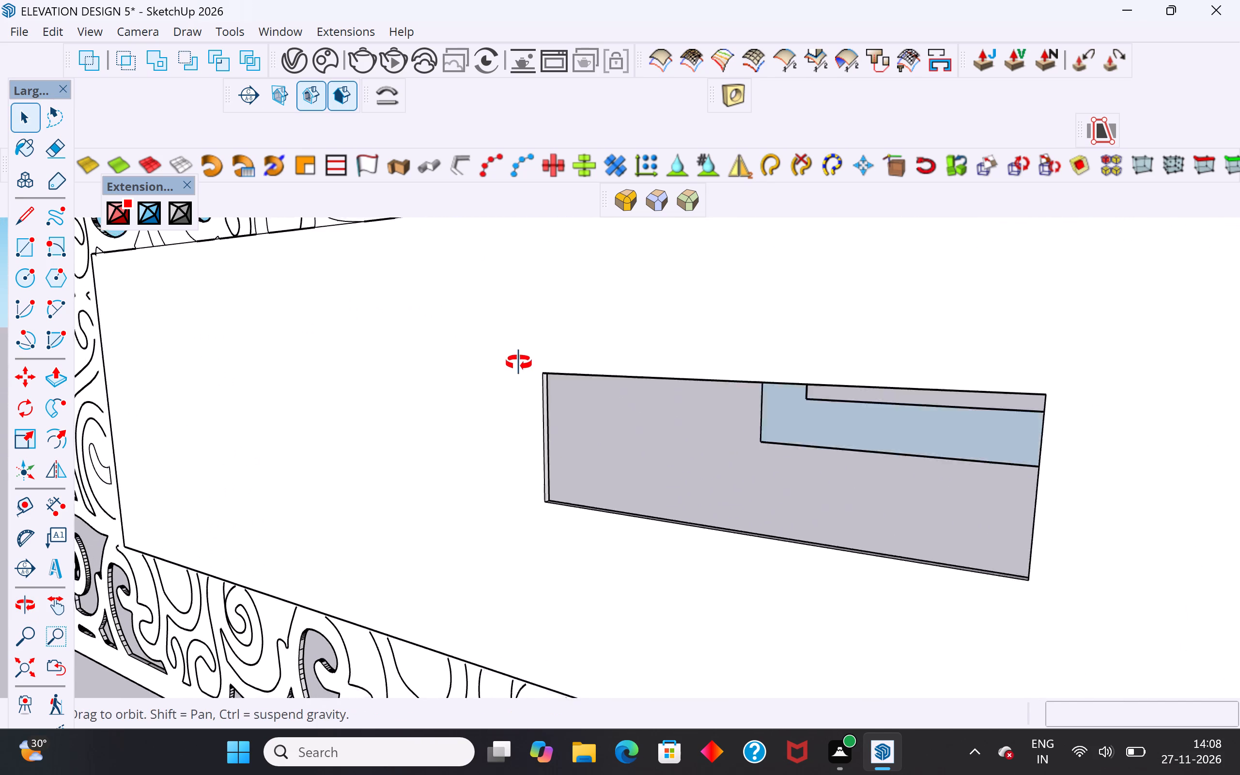
middle_drag(519, 363, 518, 362)
scroll(518, 367, up, 6)
click(533, 382)
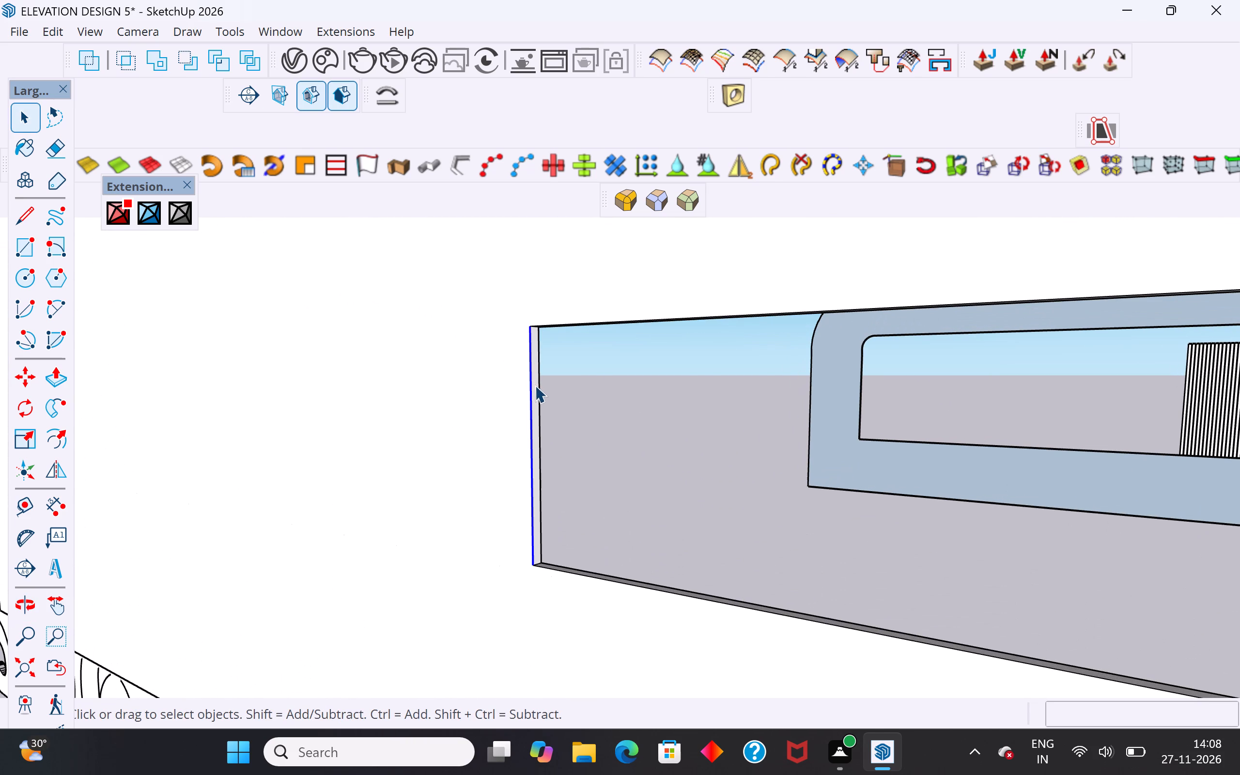
scroll(535, 385, up, 10)
click(534, 384)
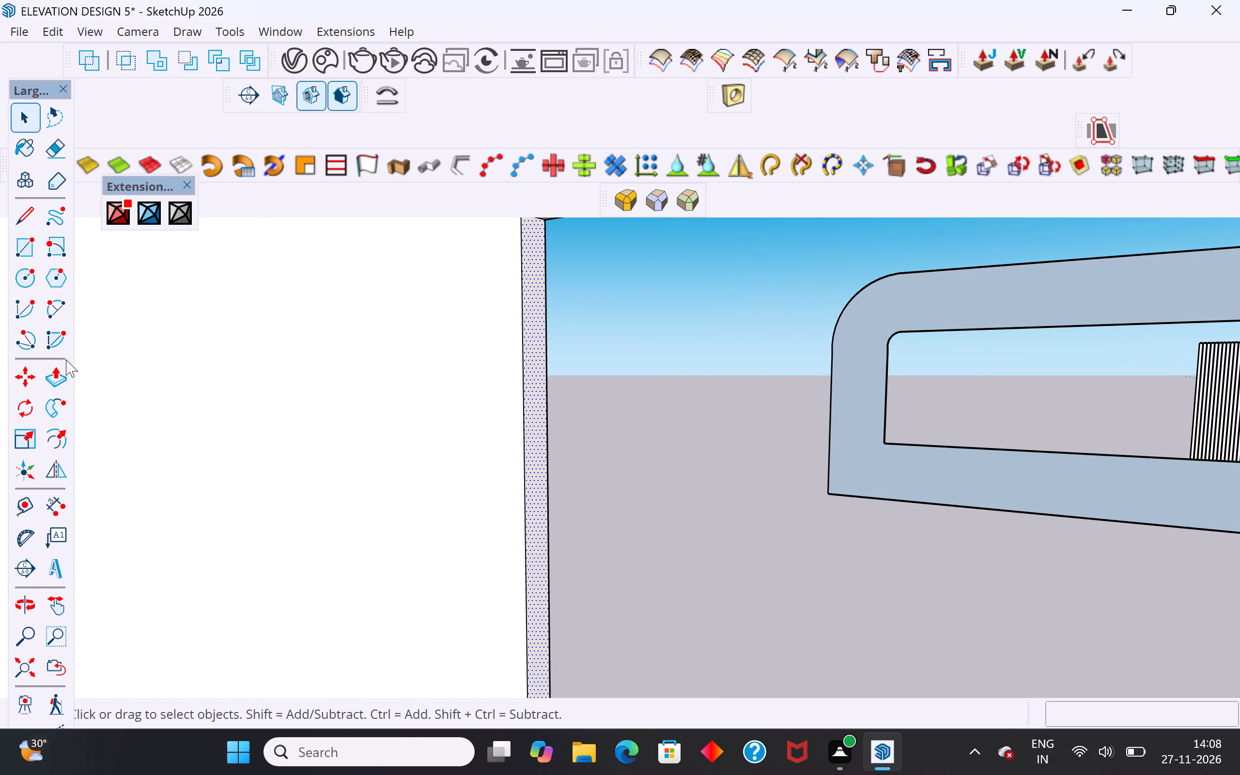
click(54, 372)
click(527, 474)
scroll(834, 504, down, 4)
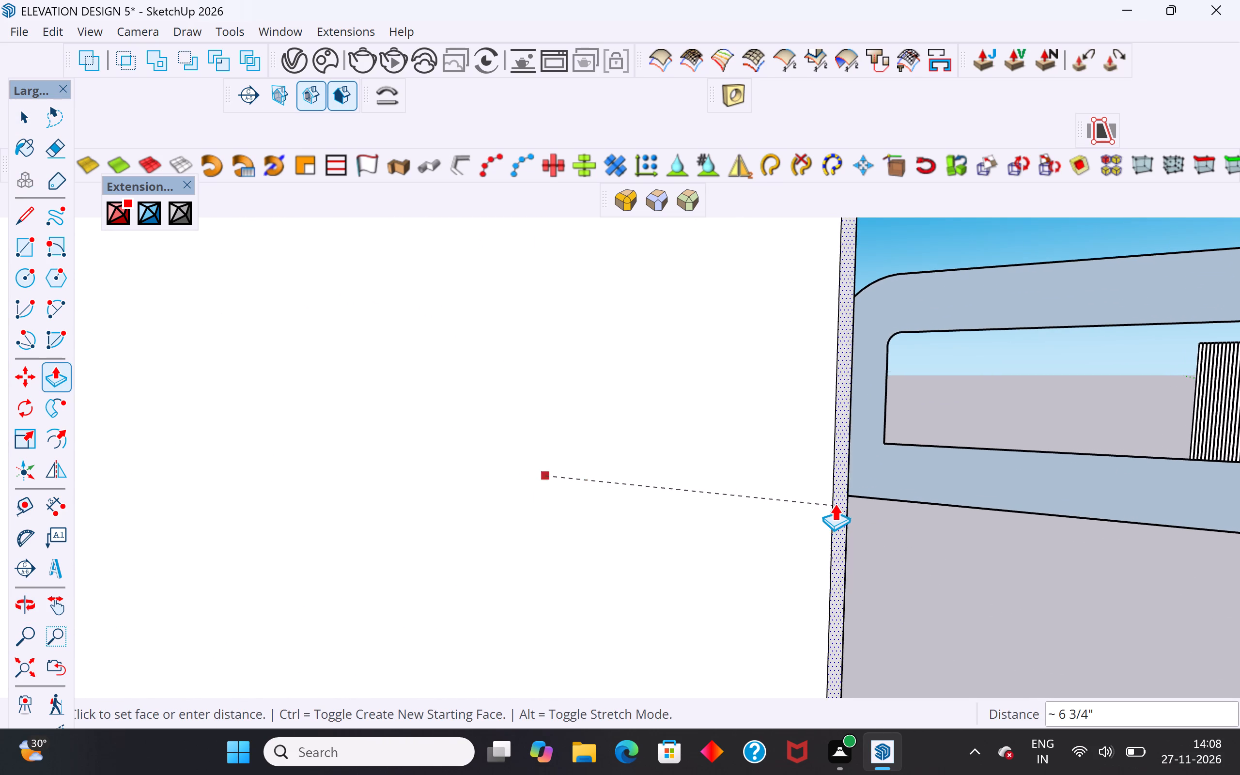
scroll(835, 503, down, 20)
scroll(835, 503, down, 2)
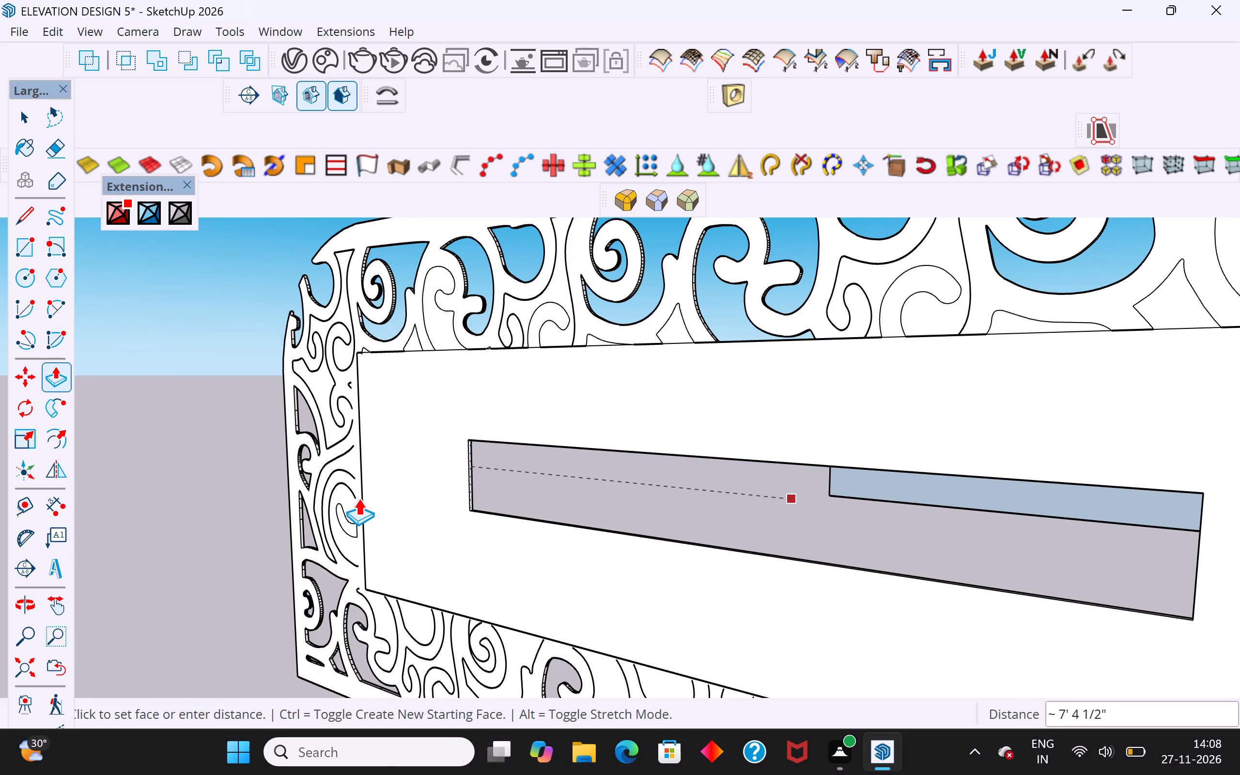
click(362, 497)
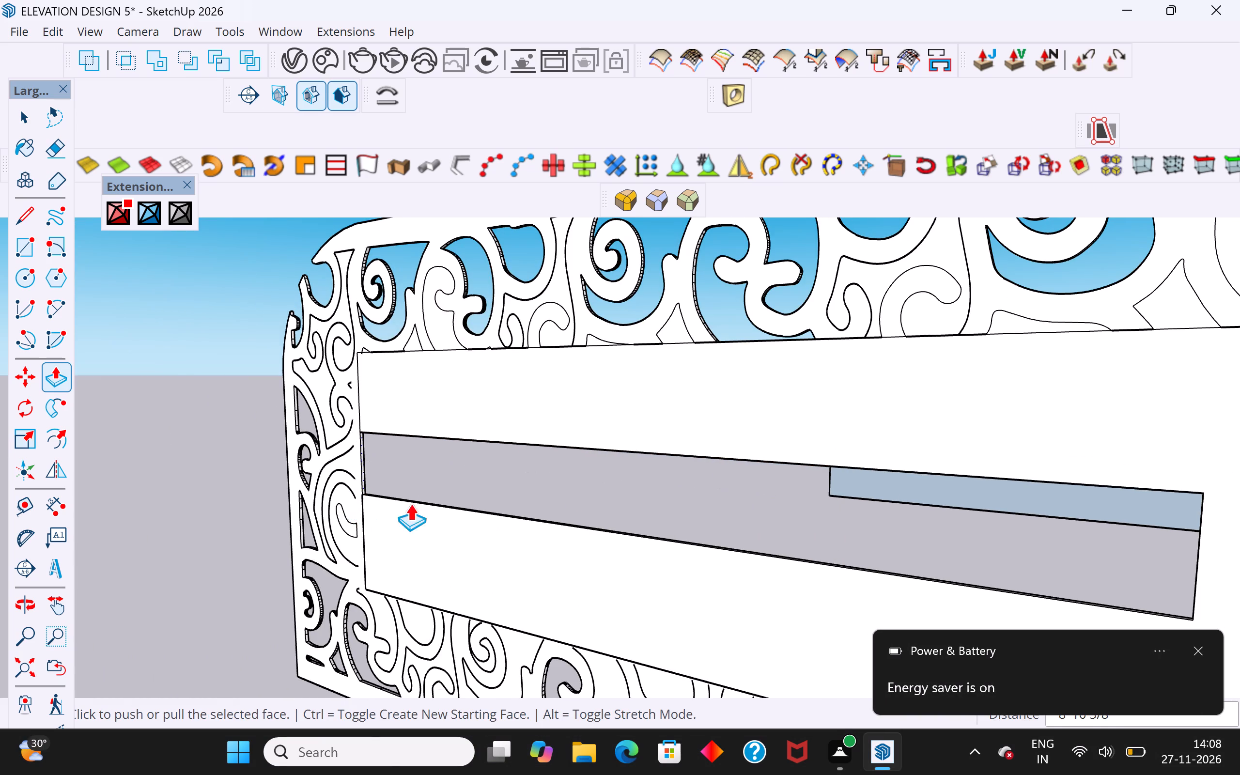
Examine the lengthened slot's edges and the scroll openings around the central rectangle from several angles.
middle_drag(908, 517, 885, 406)
scroll(826, 599, down, 2)
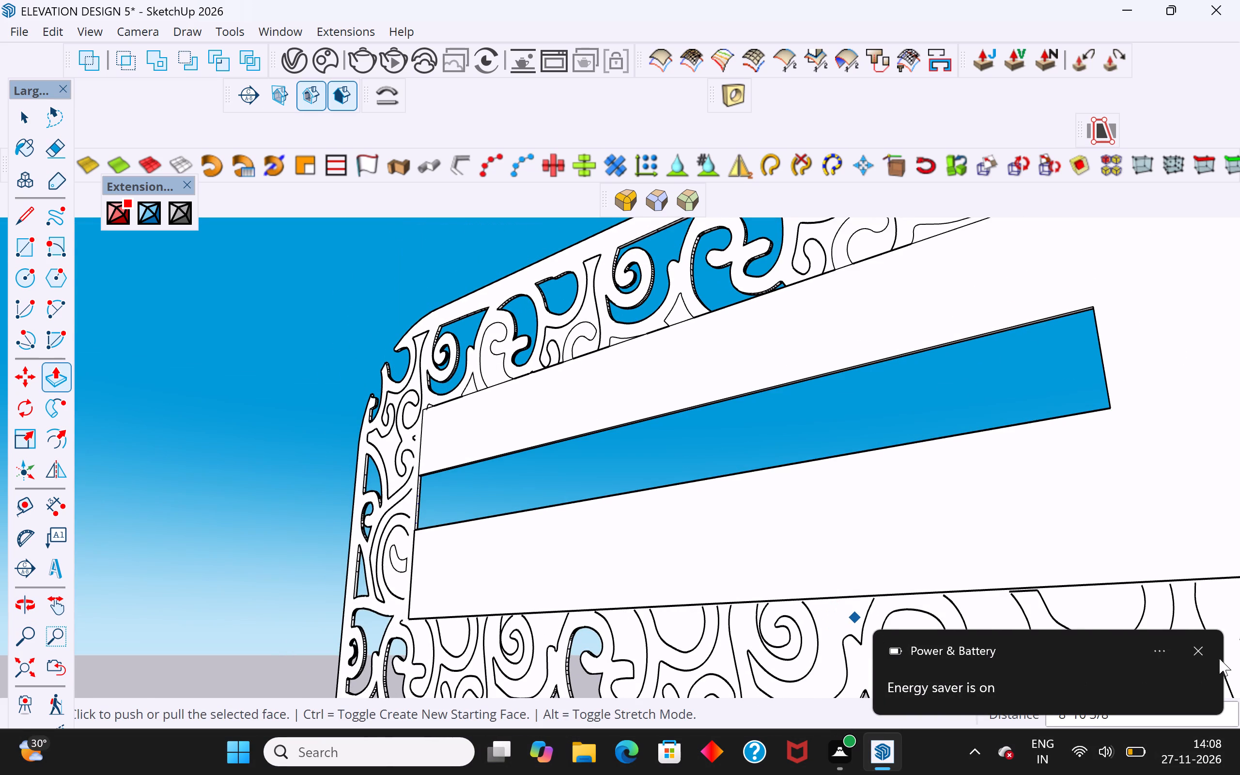
click(1198, 649)
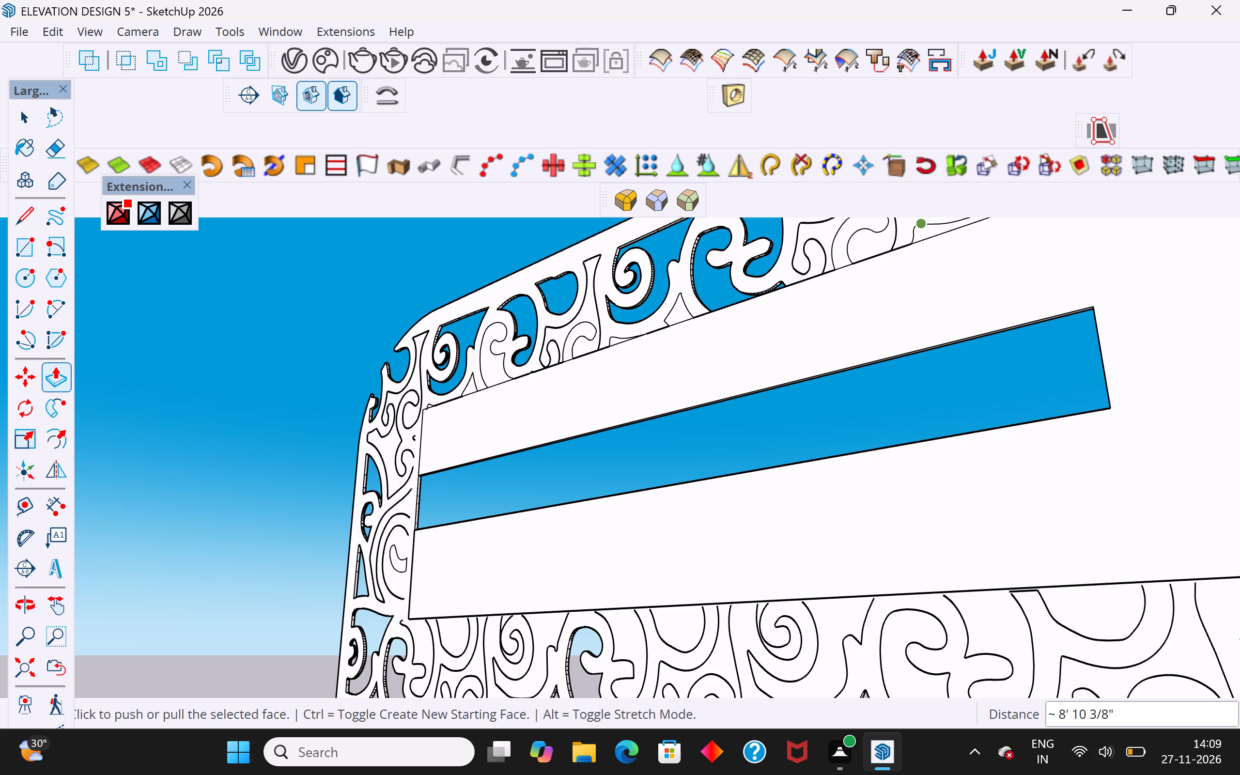
scroll(494, 453, up, 8)
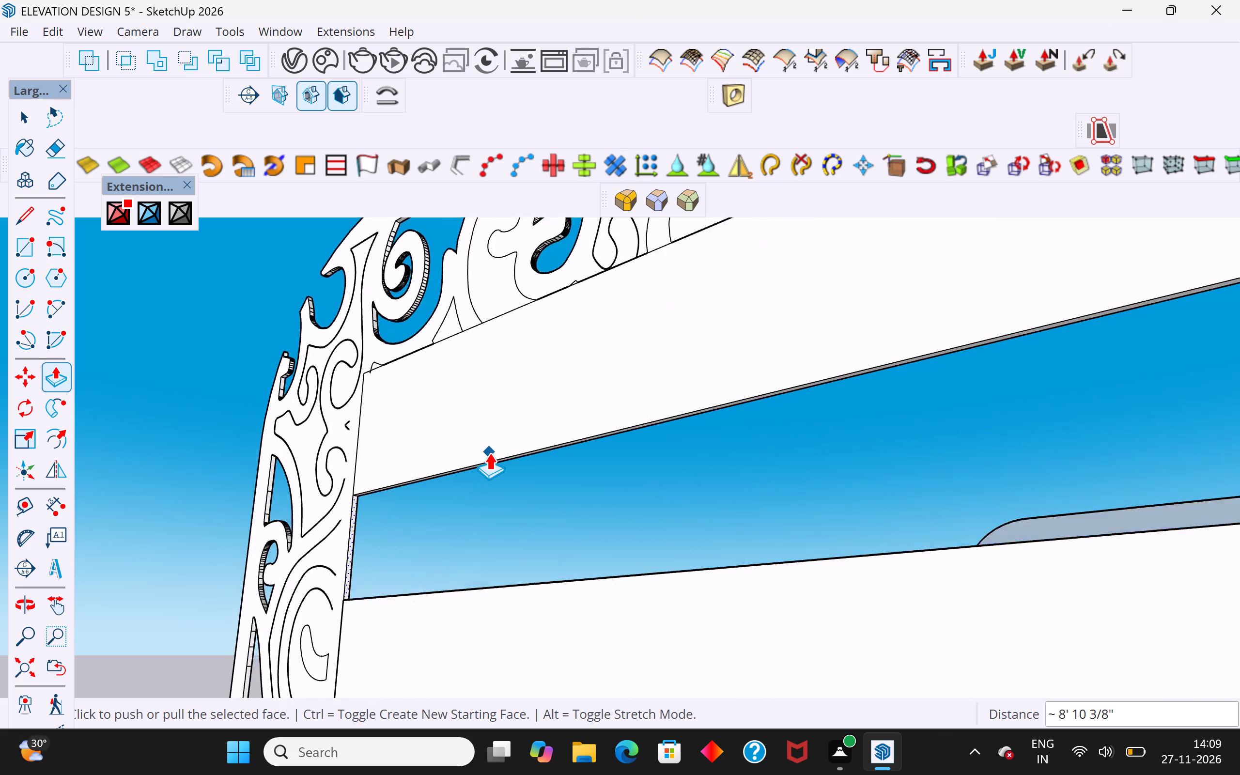
scroll(489, 452, up, 3)
middle_drag(452, 453, 445, 334)
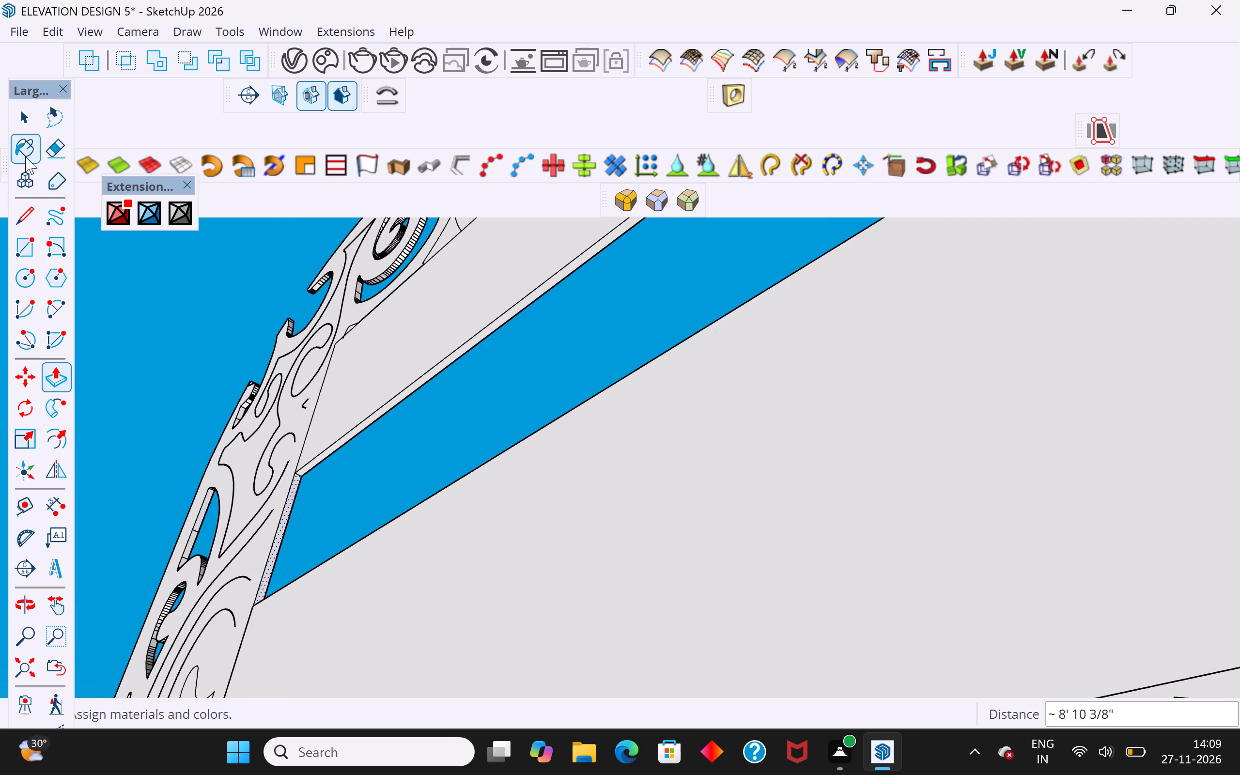
click(32, 118)
click(141, 377)
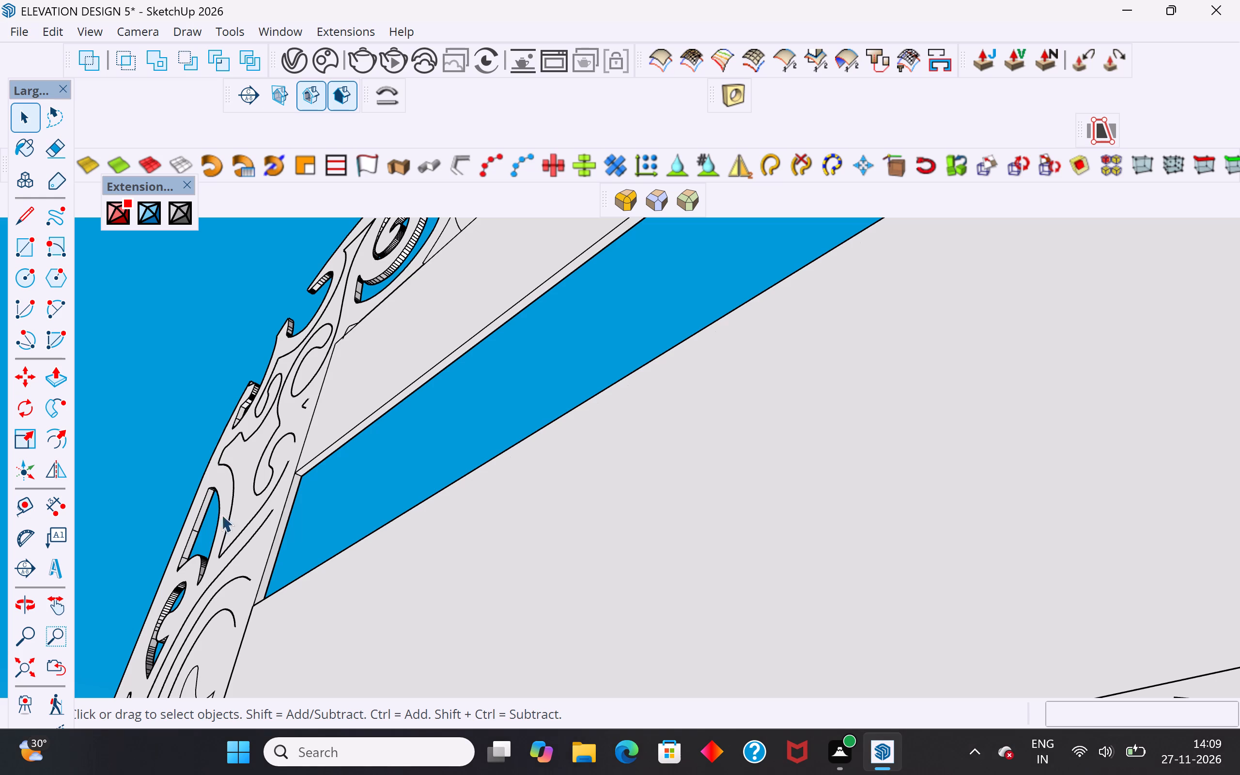
scroll(592, 467, down, 18)
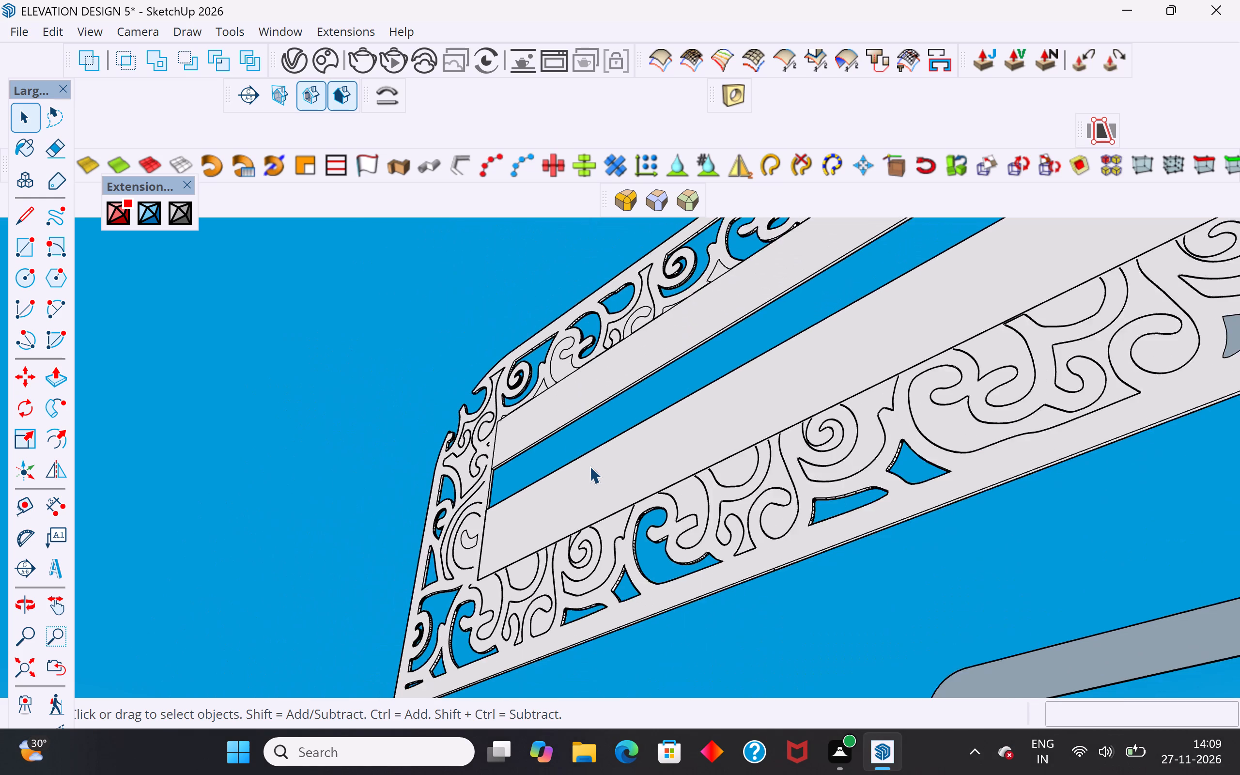
scroll(586, 466, down, 6)
middle_drag(536, 487, 666, 723)
scroll(718, 377, up, 3)
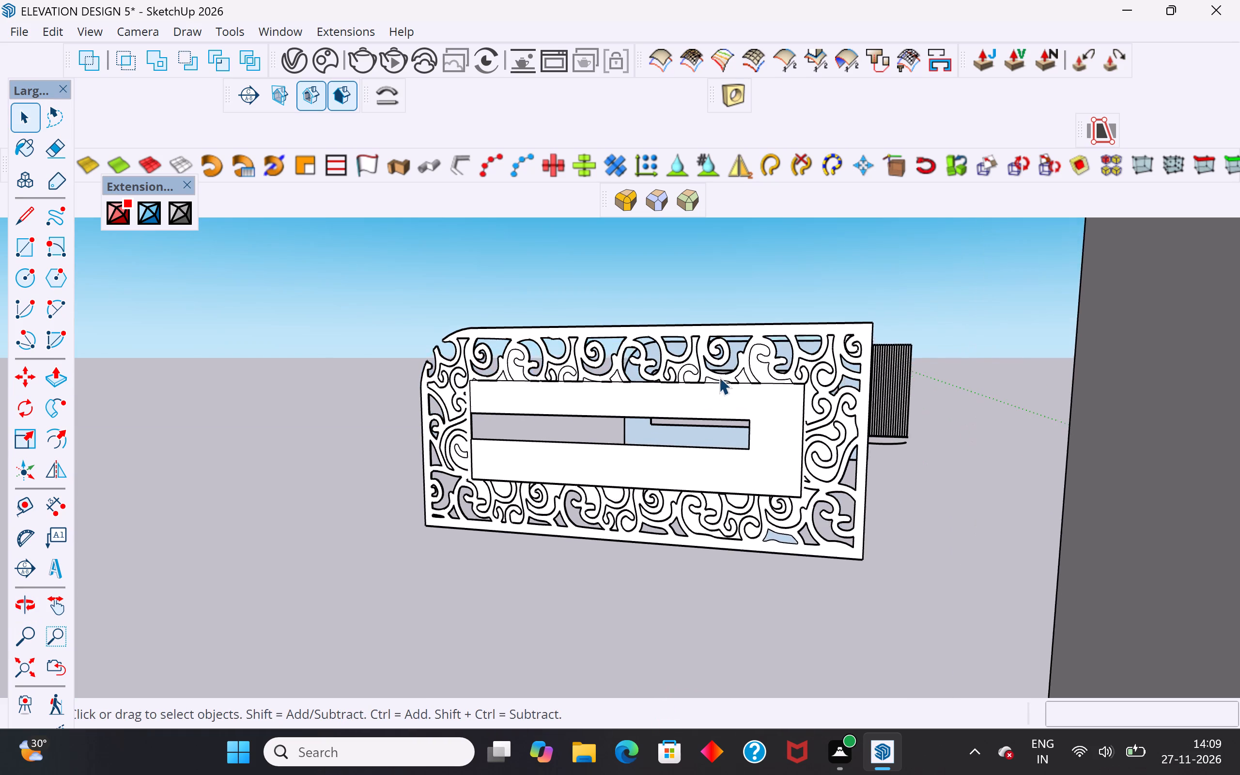
scroll(719, 377, up, 1)
middle_drag(617, 411, 683, 239)
scroll(303, 446, up, 7)
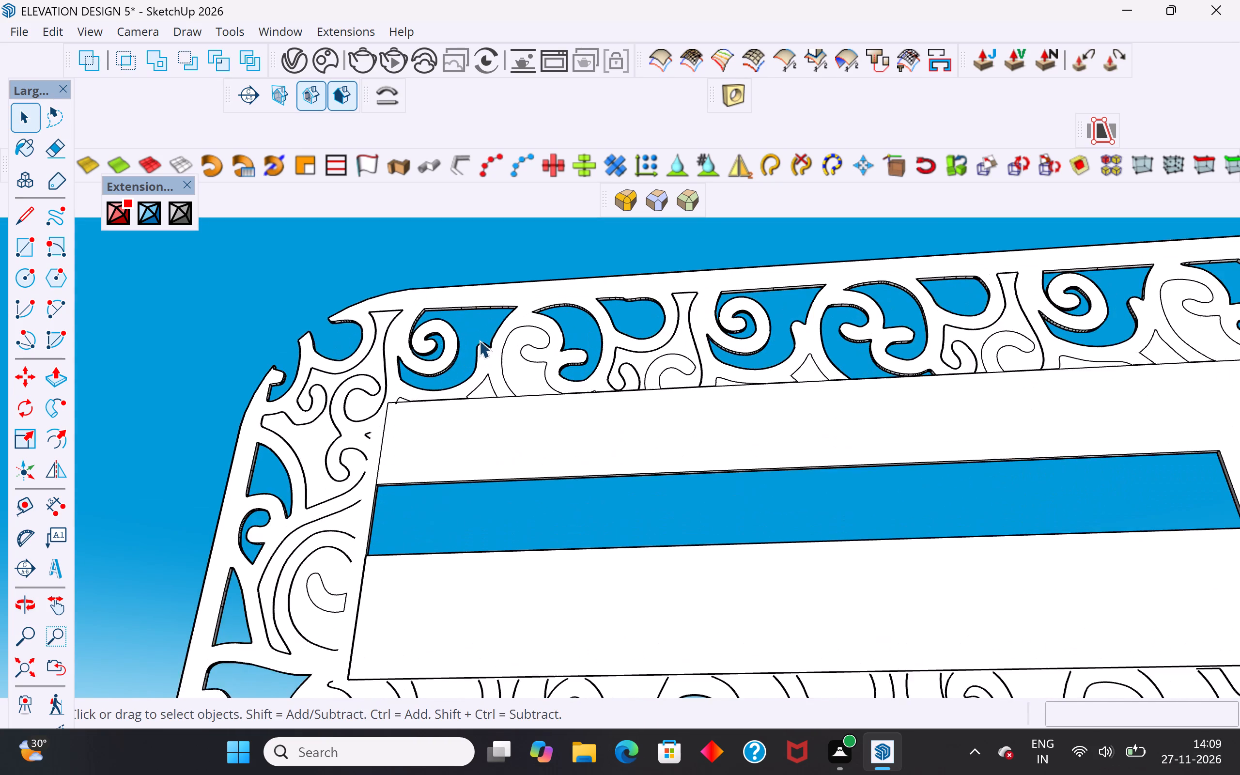
scroll(479, 340, up, 1)
middle_drag(524, 380, 507, 313)
scroll(409, 523, up, 5)
scroll(397, 565, down, 7)
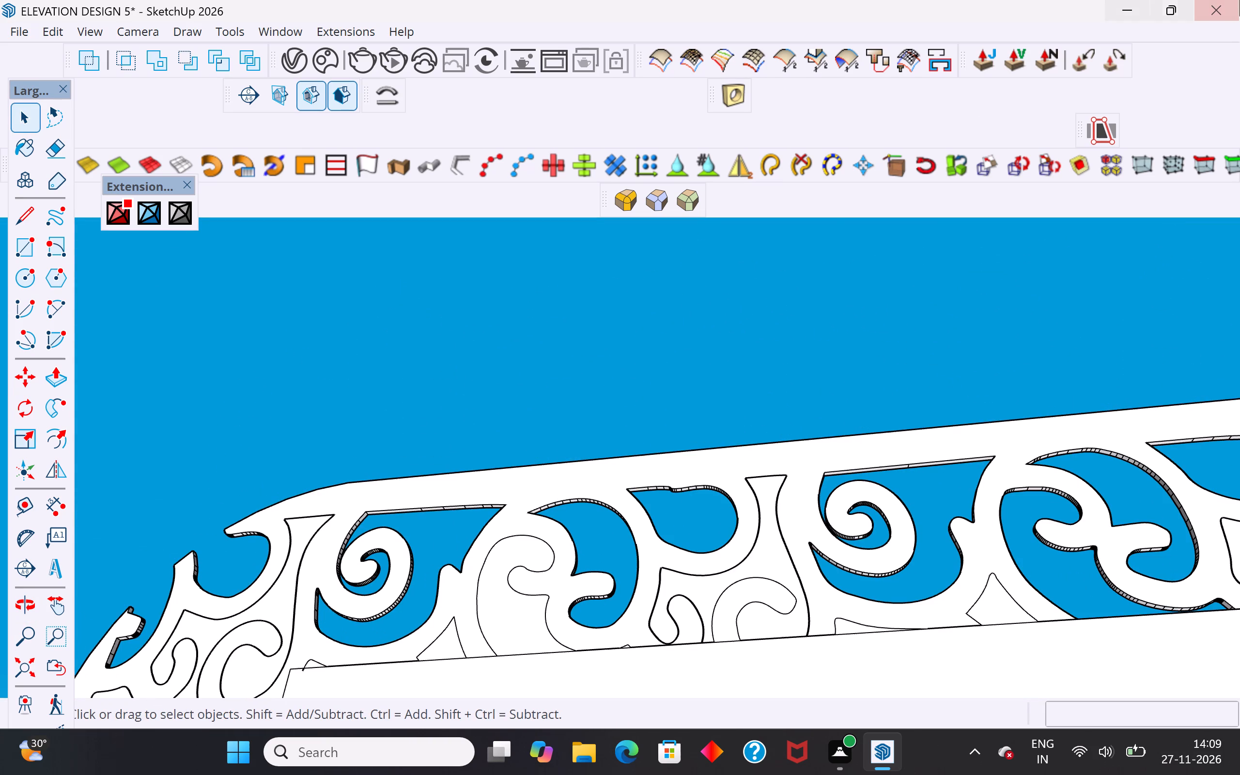
scroll(476, 529, down, 7)
middle_drag(566, 591, 618, 594)
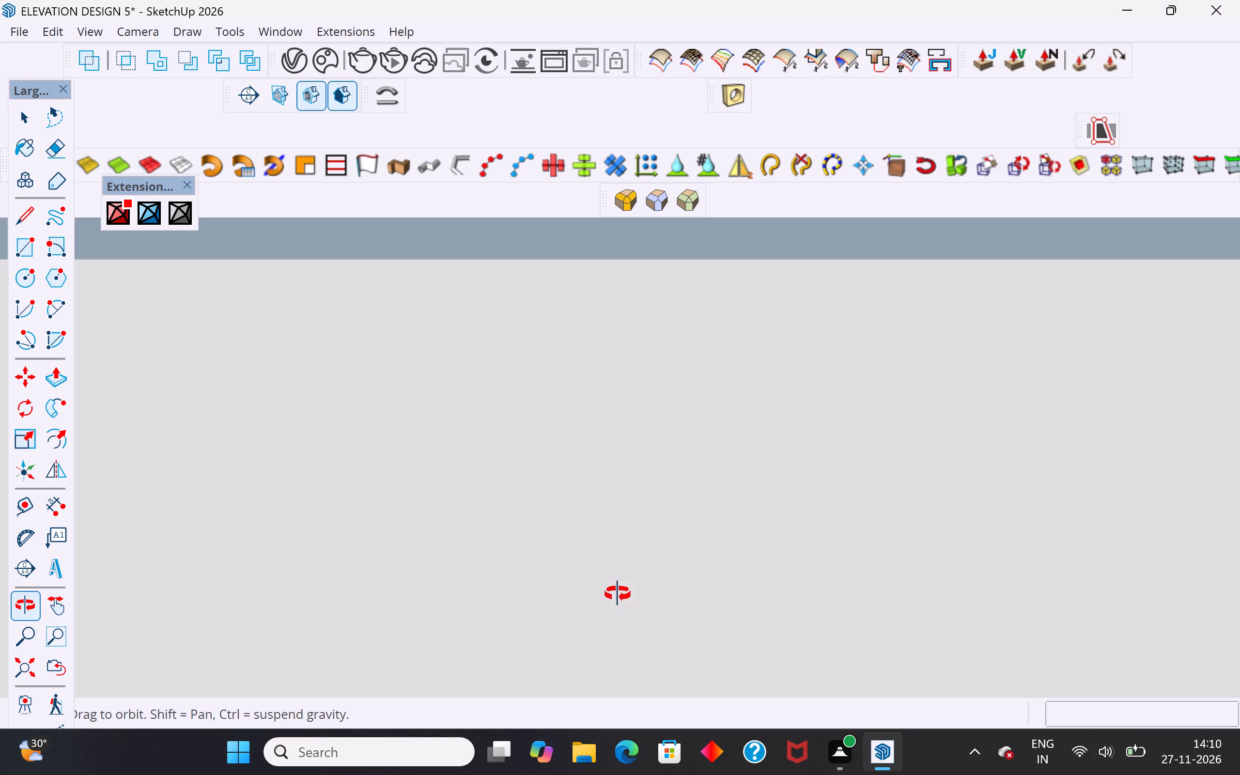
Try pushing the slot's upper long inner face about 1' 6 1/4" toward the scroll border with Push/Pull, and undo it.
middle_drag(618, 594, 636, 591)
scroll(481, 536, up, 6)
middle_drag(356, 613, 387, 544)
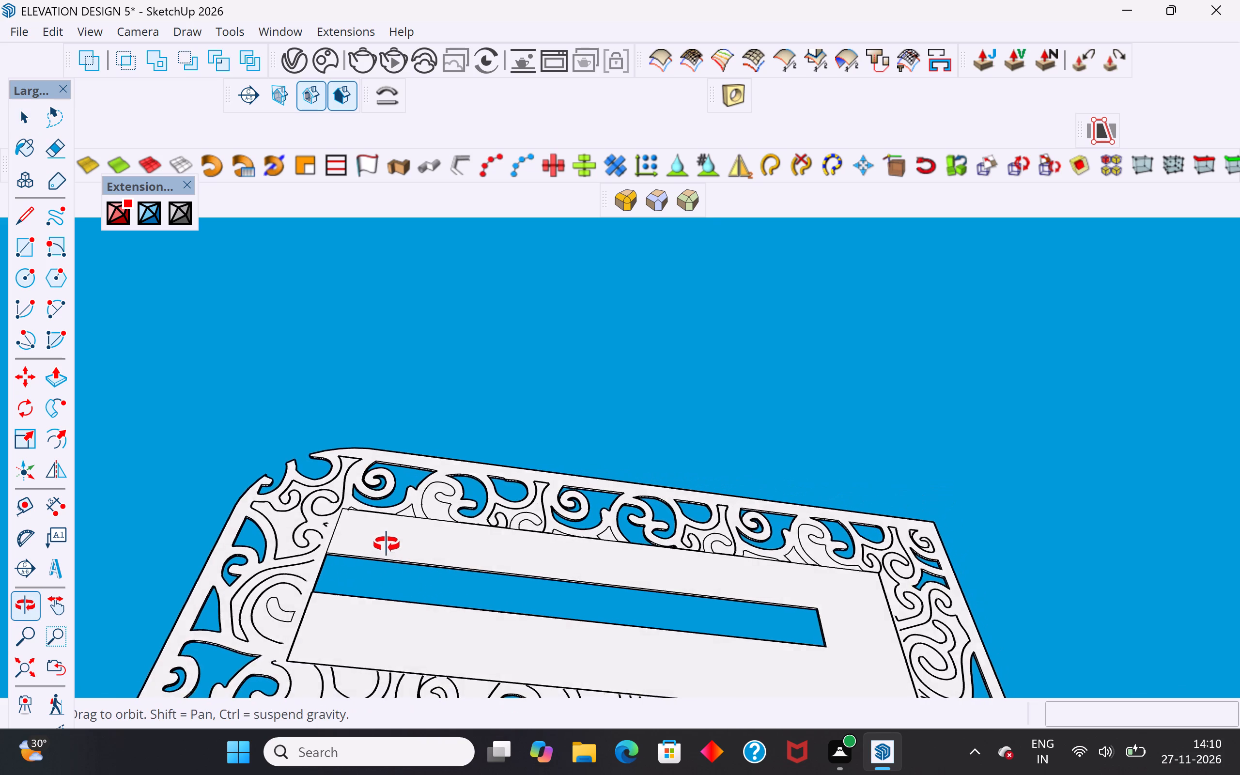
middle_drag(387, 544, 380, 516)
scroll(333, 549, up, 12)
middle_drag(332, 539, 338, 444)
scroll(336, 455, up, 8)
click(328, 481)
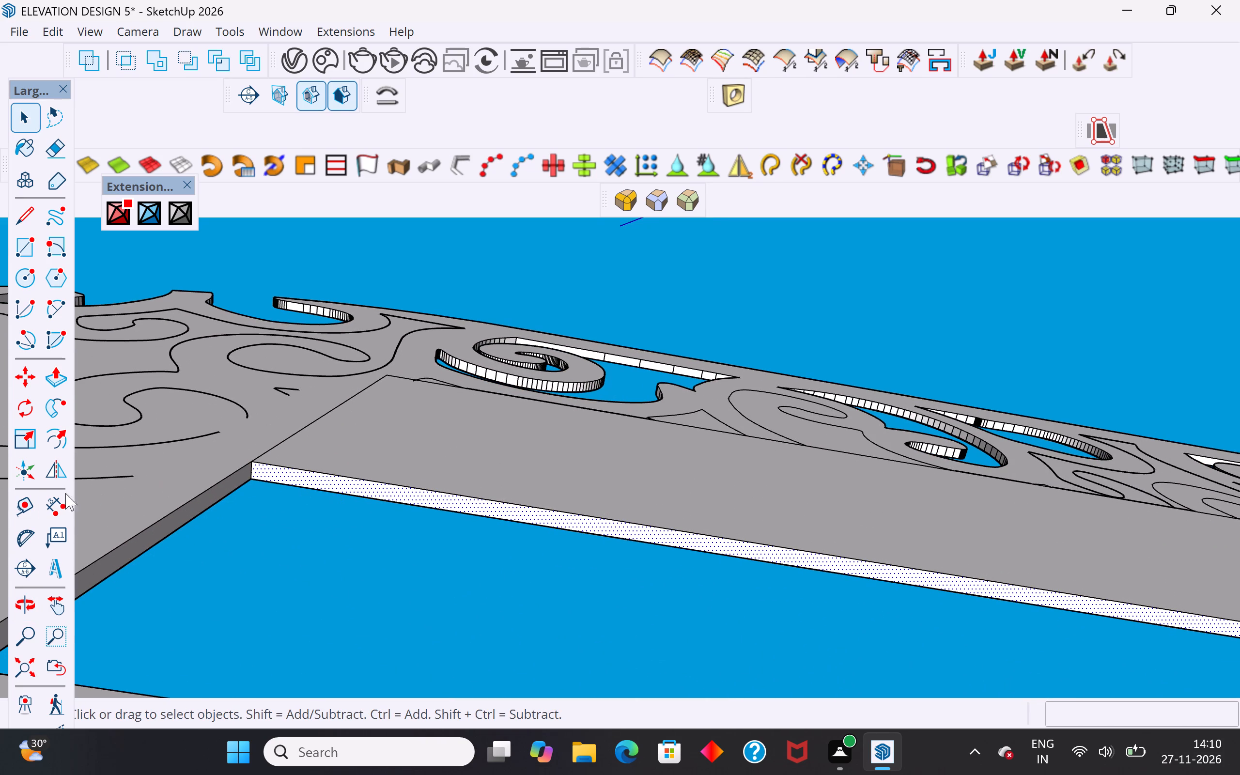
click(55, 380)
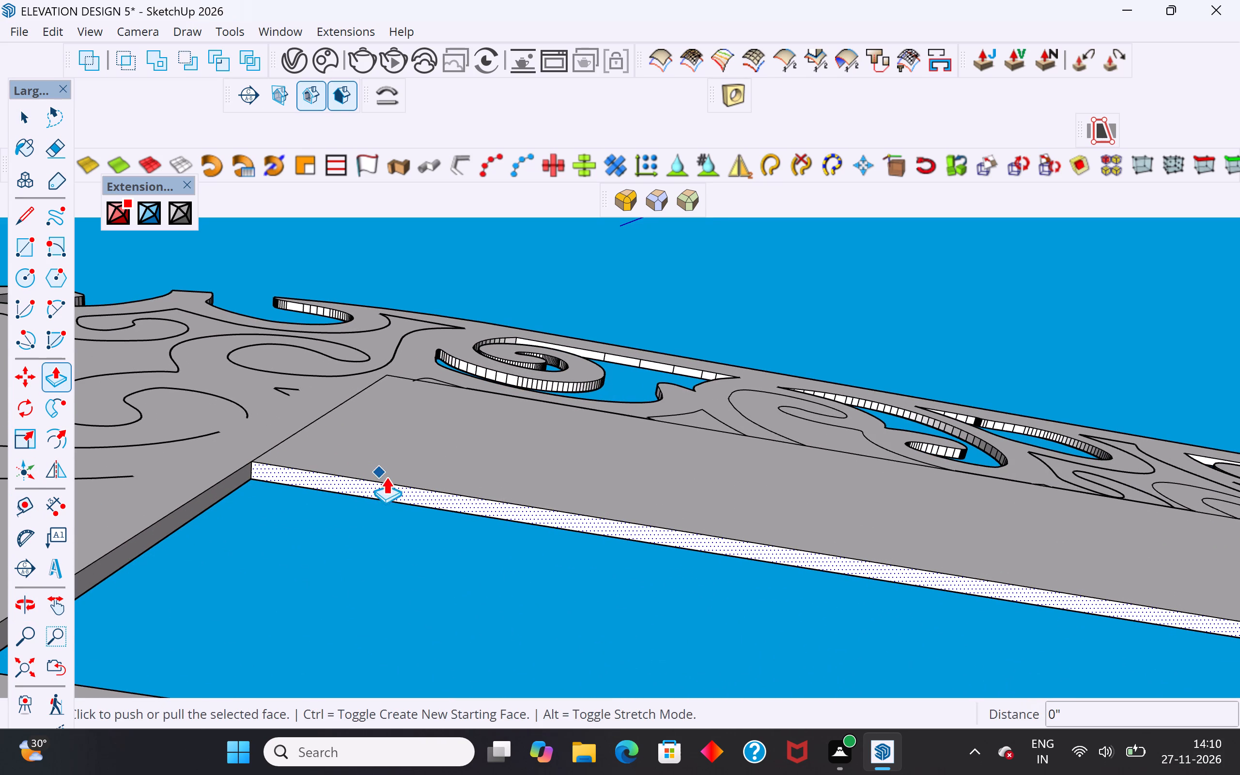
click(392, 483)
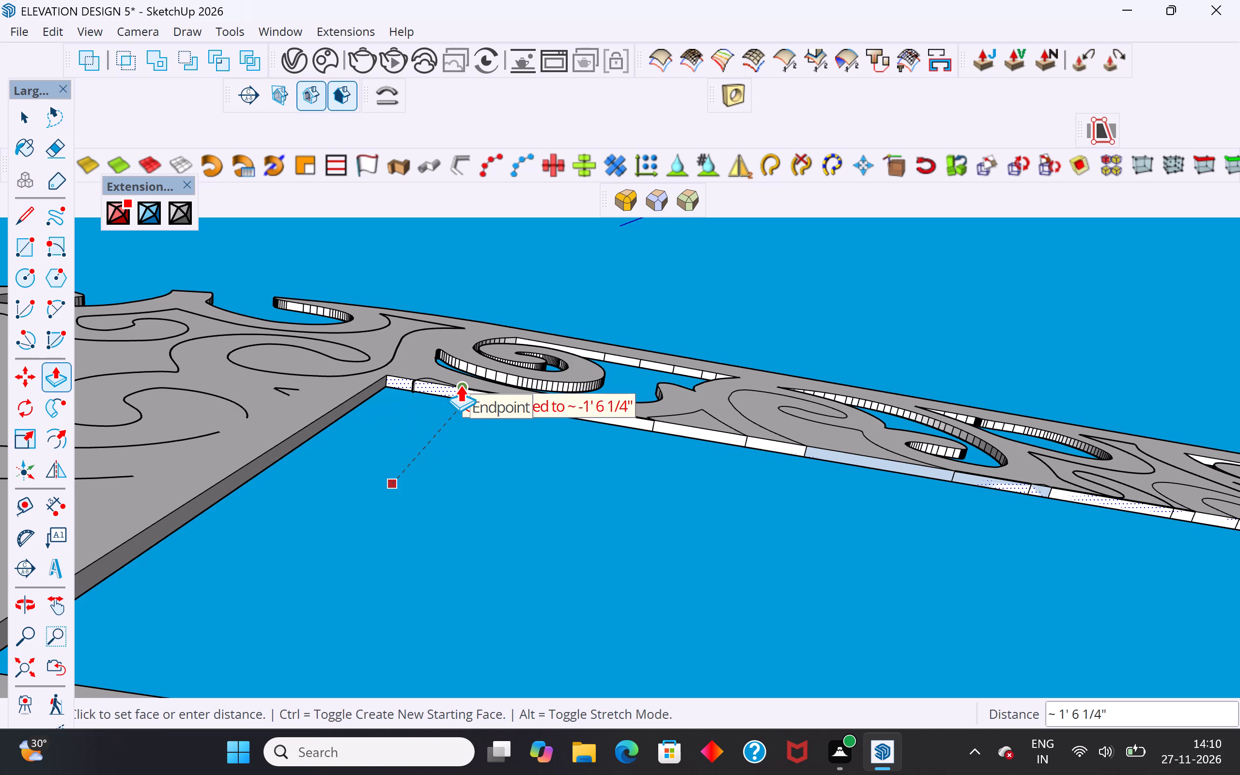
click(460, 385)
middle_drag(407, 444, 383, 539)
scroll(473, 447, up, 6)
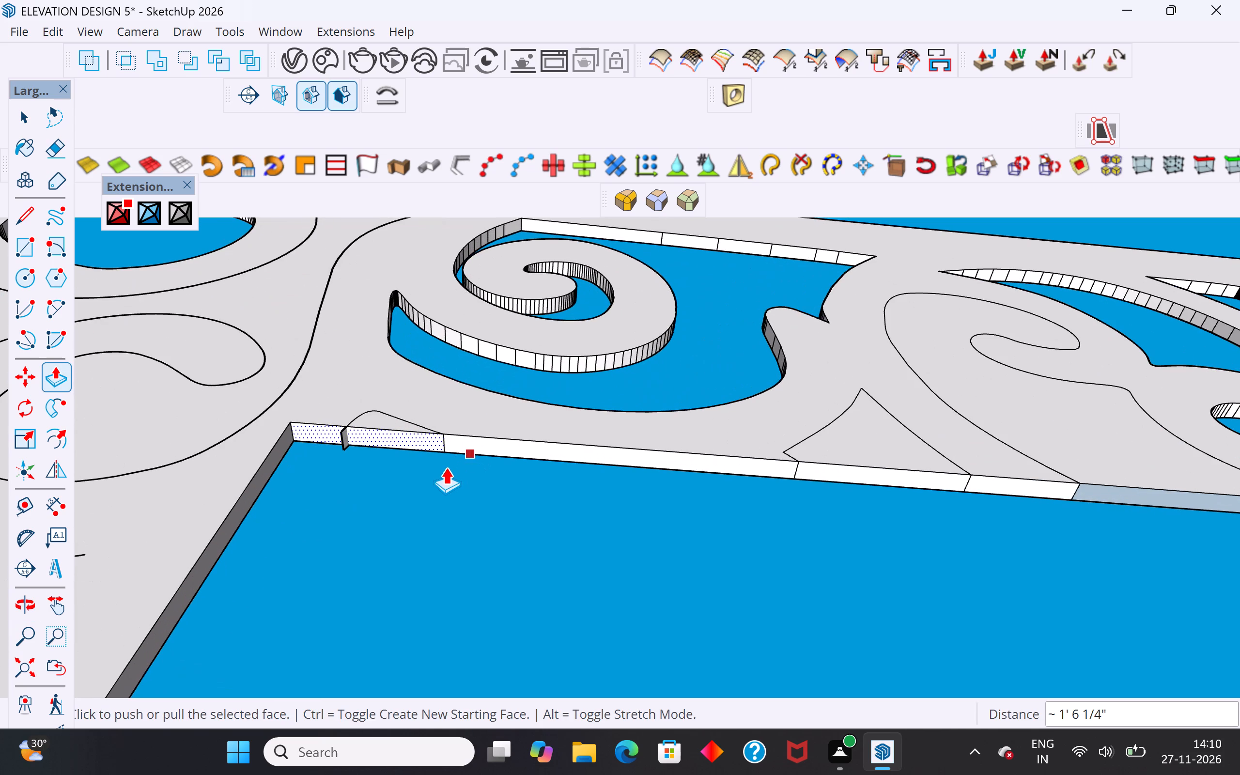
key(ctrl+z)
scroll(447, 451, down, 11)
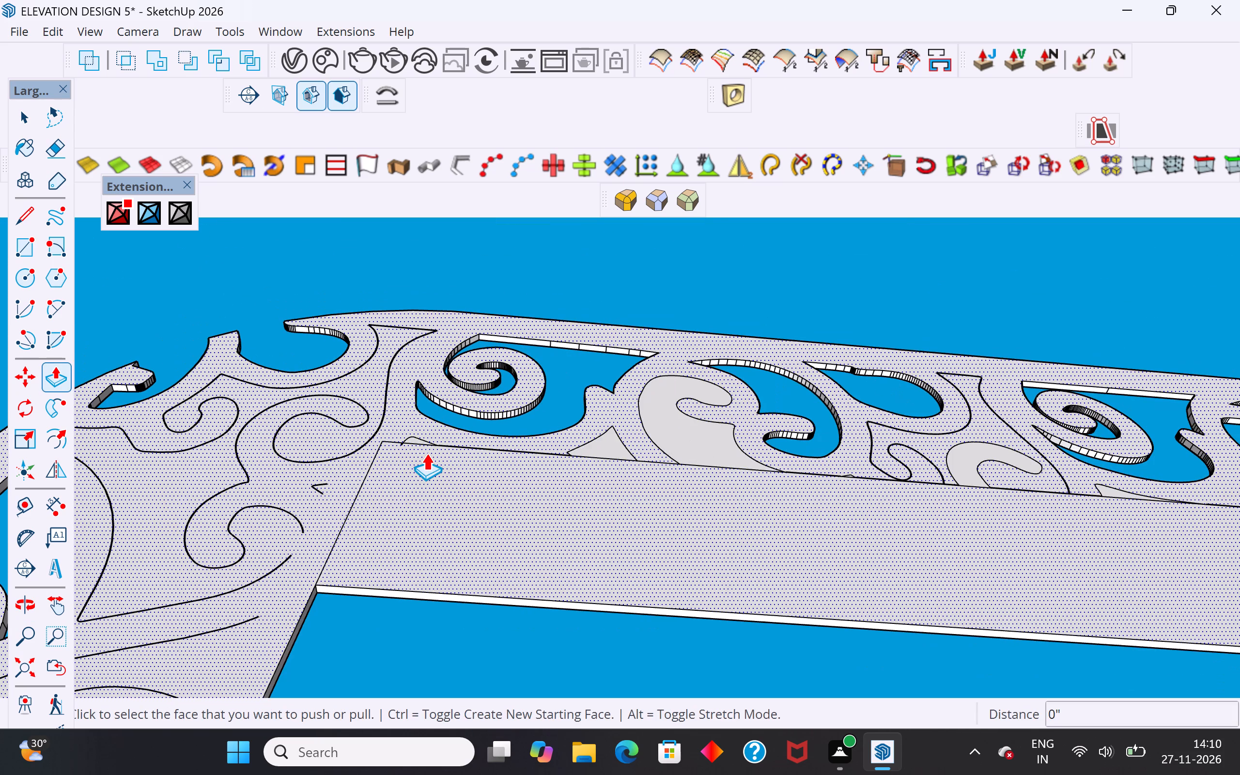
Push the slot's upper long inner face about 1' 5 7/8" toward the central rectangle's upper edge, stopping at the scroll curve's end.
click(381, 585)
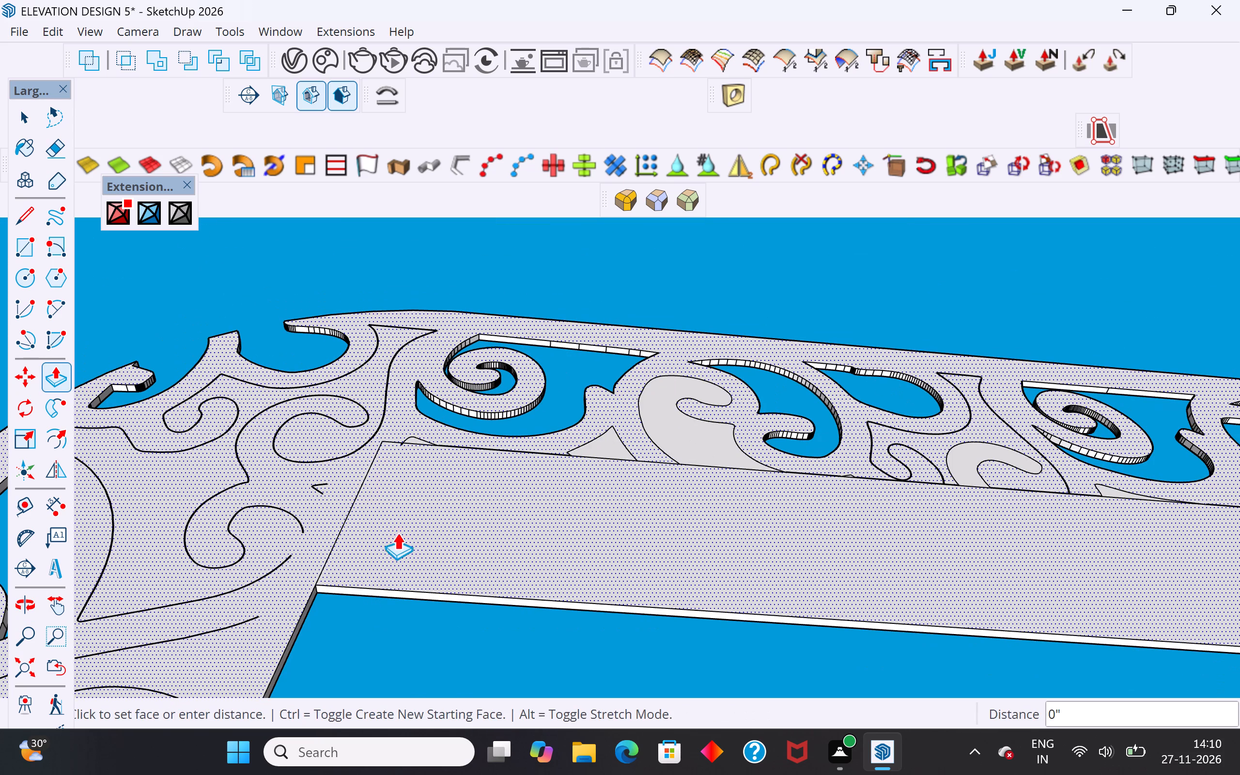
key(Escape)
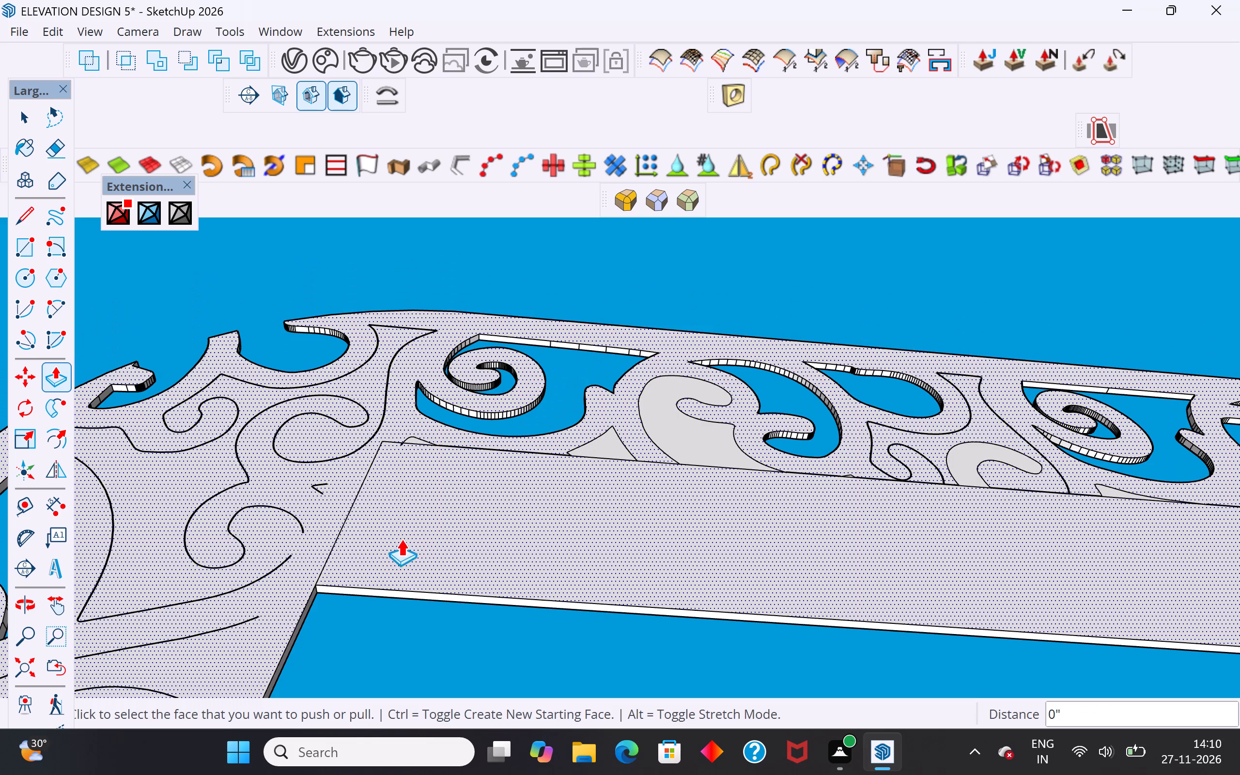
scroll(415, 589, up, 3)
click(414, 600)
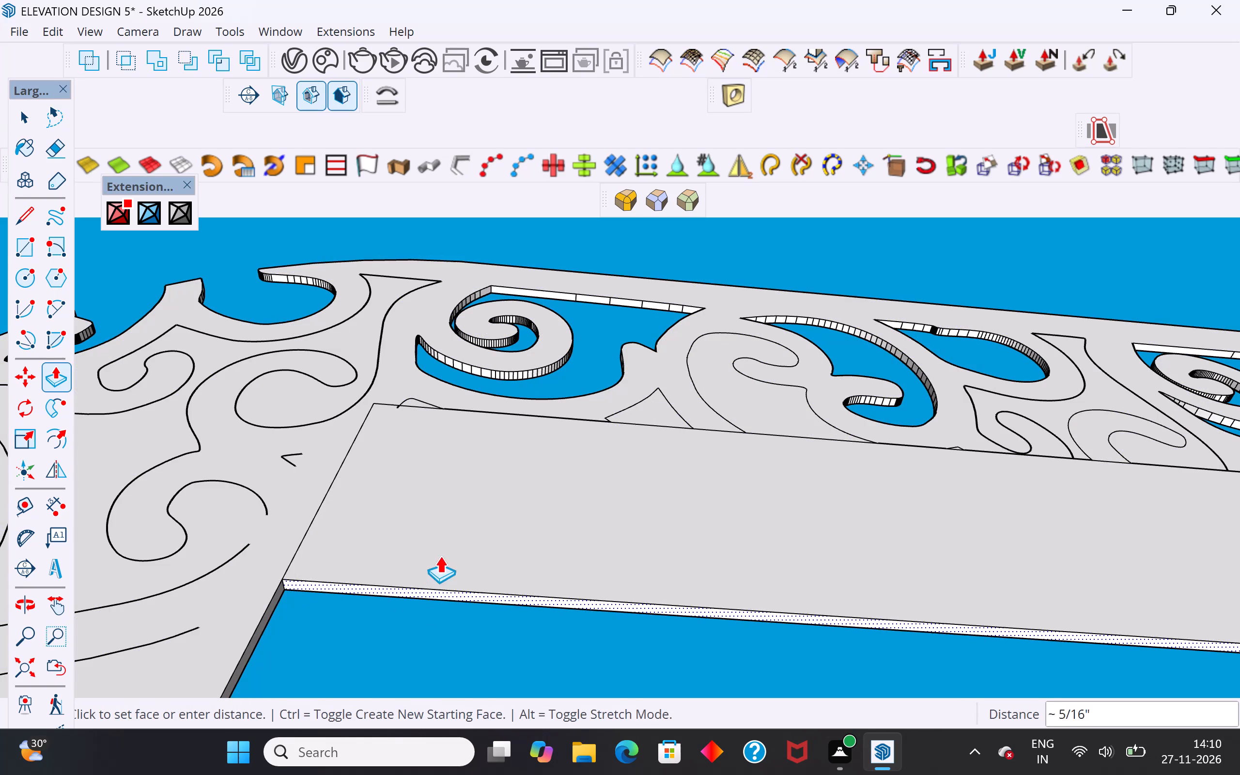
scroll(453, 534, up, 4)
middle_drag(454, 542, 477, 642)
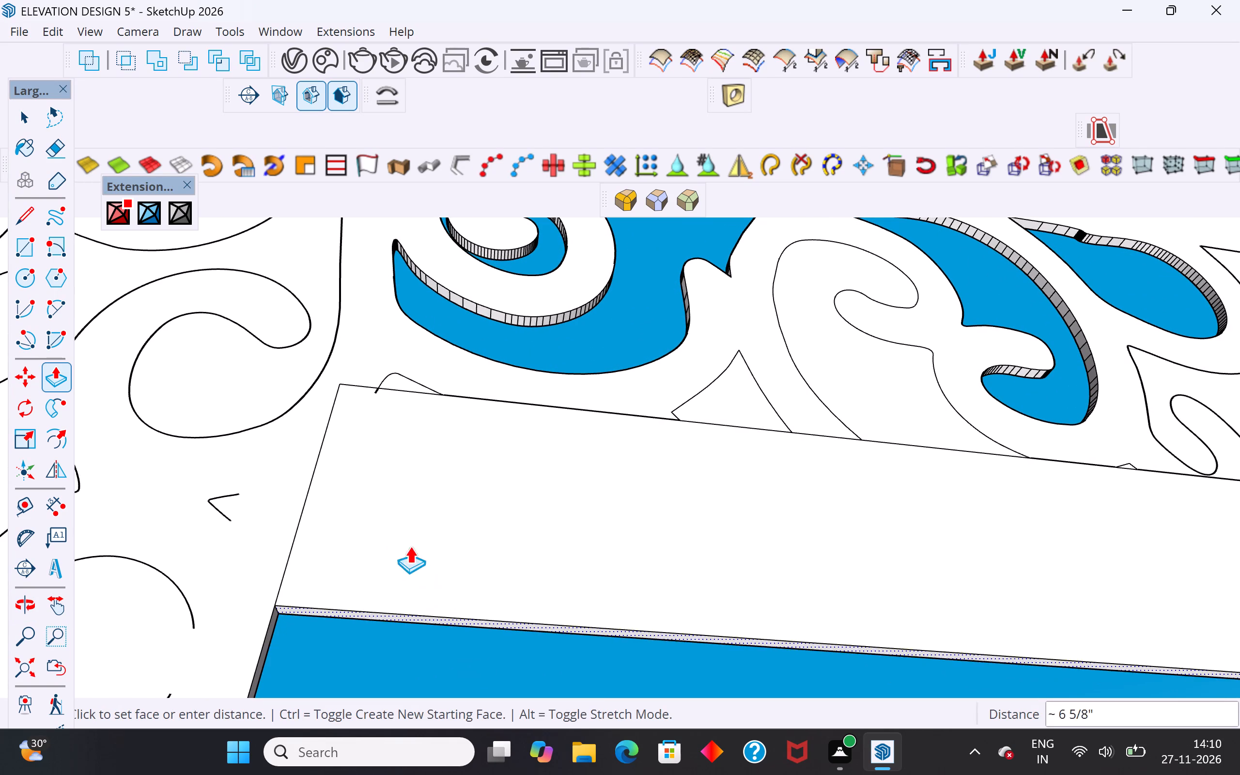
scroll(374, 423, up, 11)
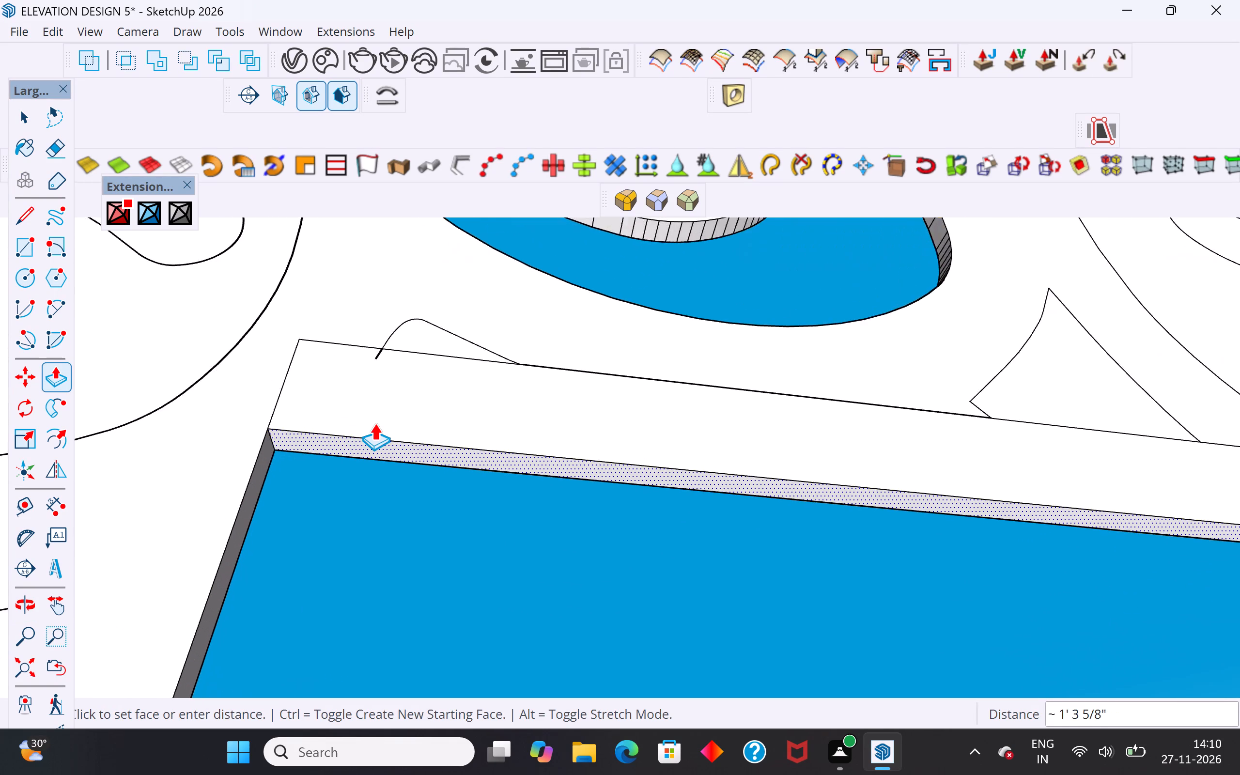
scroll(374, 423, up, 3)
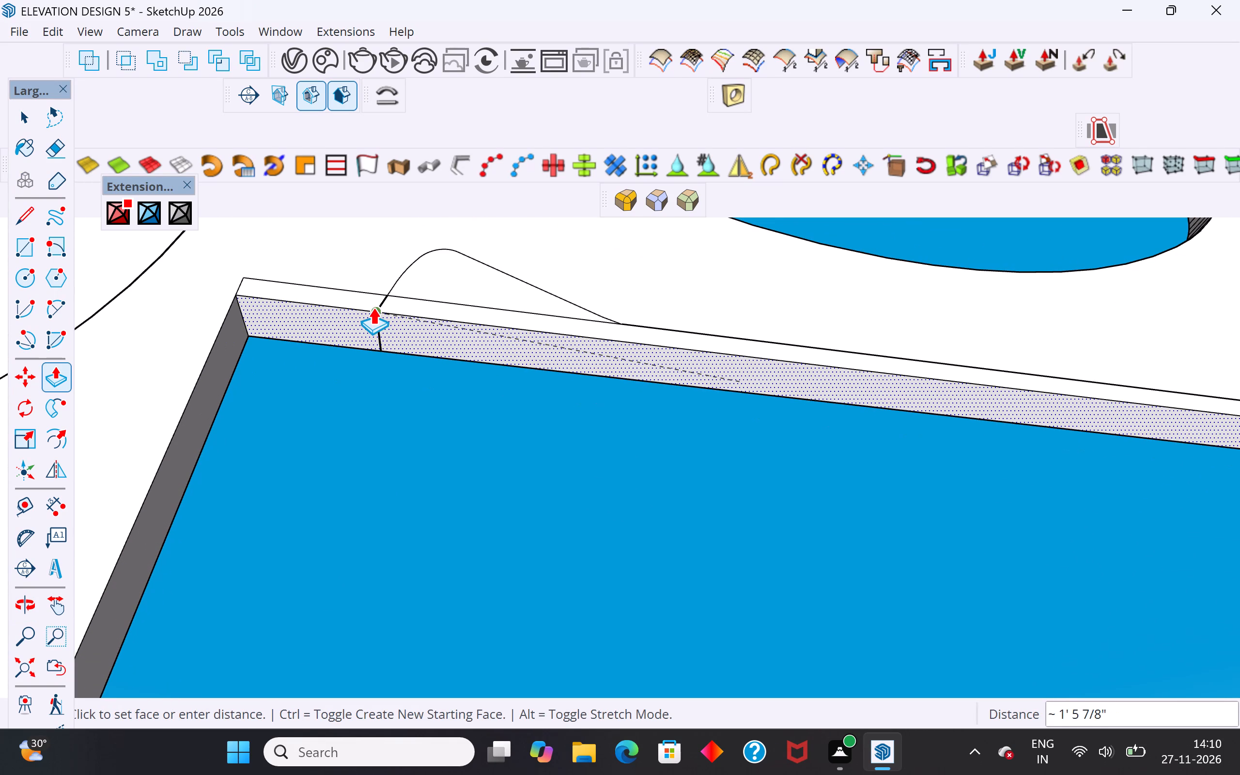
click(373, 307)
Examine the widened slot's upper edge and the scroll openings along the panel's upper border from several angles.
scroll(393, 513, down, 6)
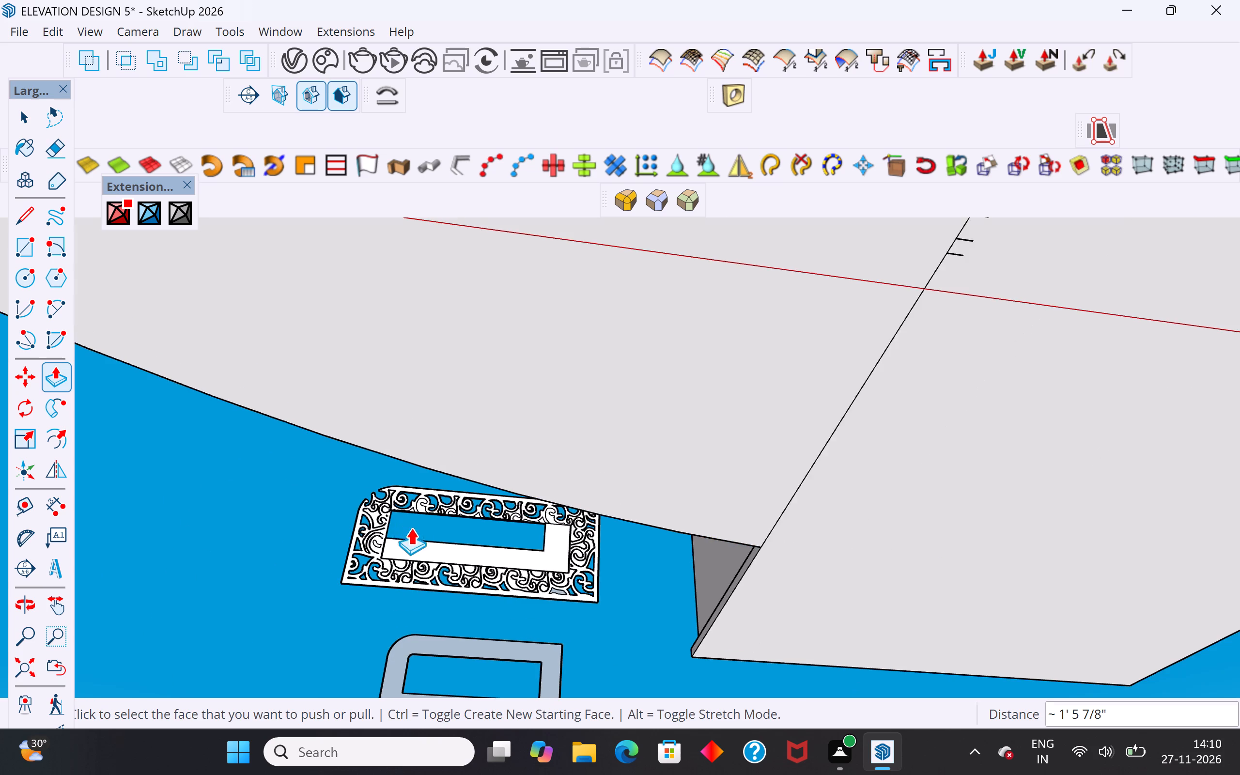
middle_drag(412, 528, 432, 569)
scroll(427, 560, up, 4)
scroll(428, 542, down, 1)
scroll(428, 542, up, 7)
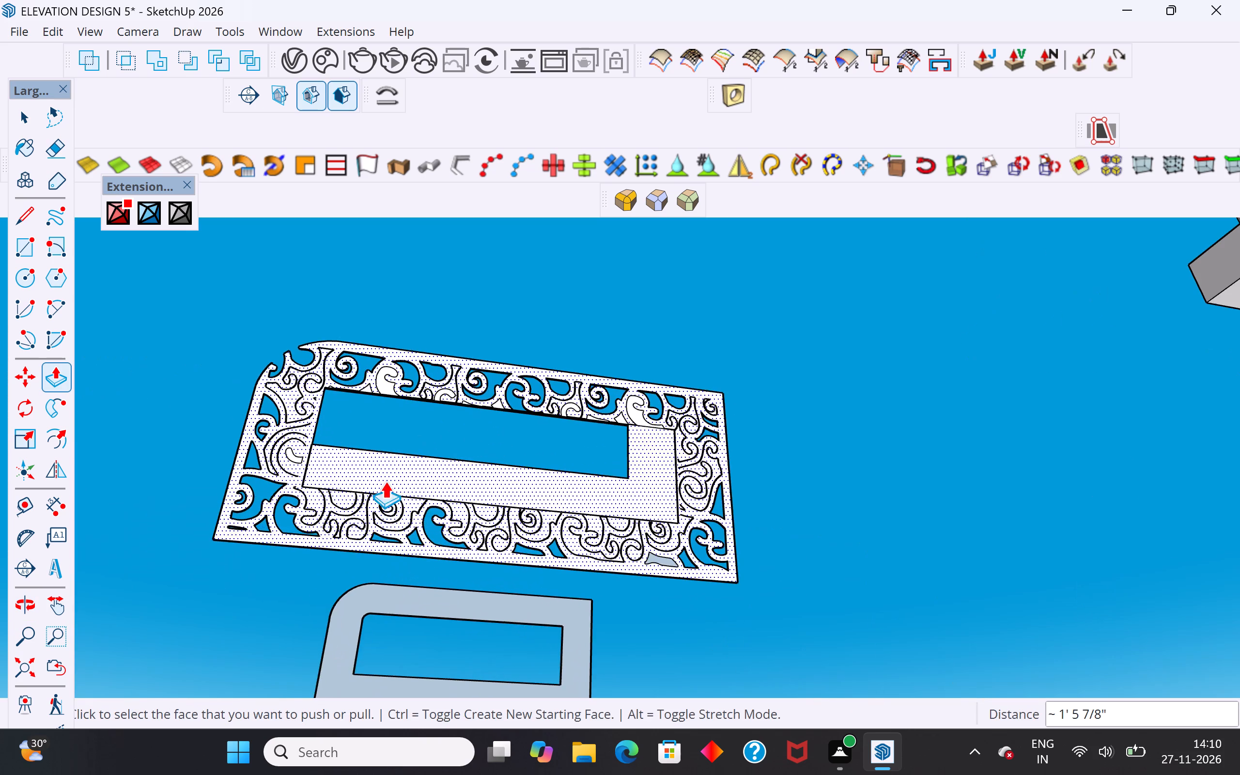
middle_drag(381, 446, 394, 623)
scroll(491, 396, up, 12)
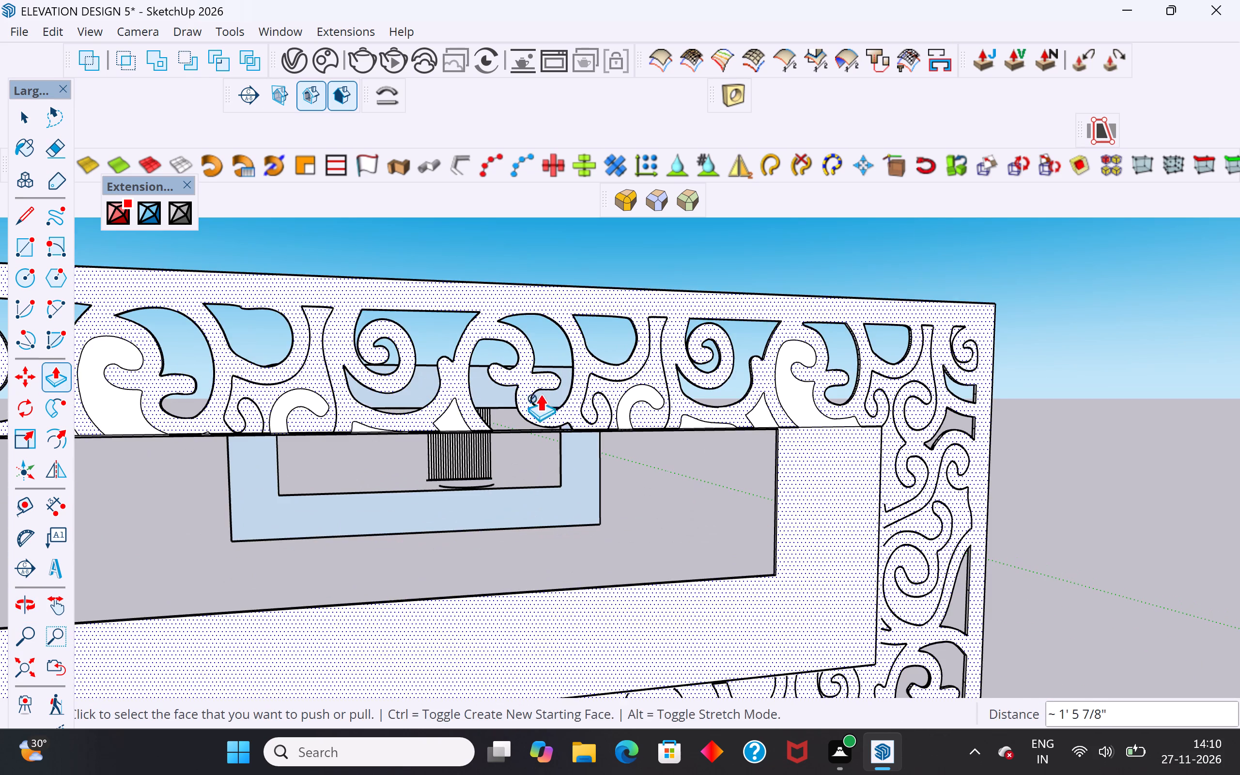
scroll(550, 414, up, 9)
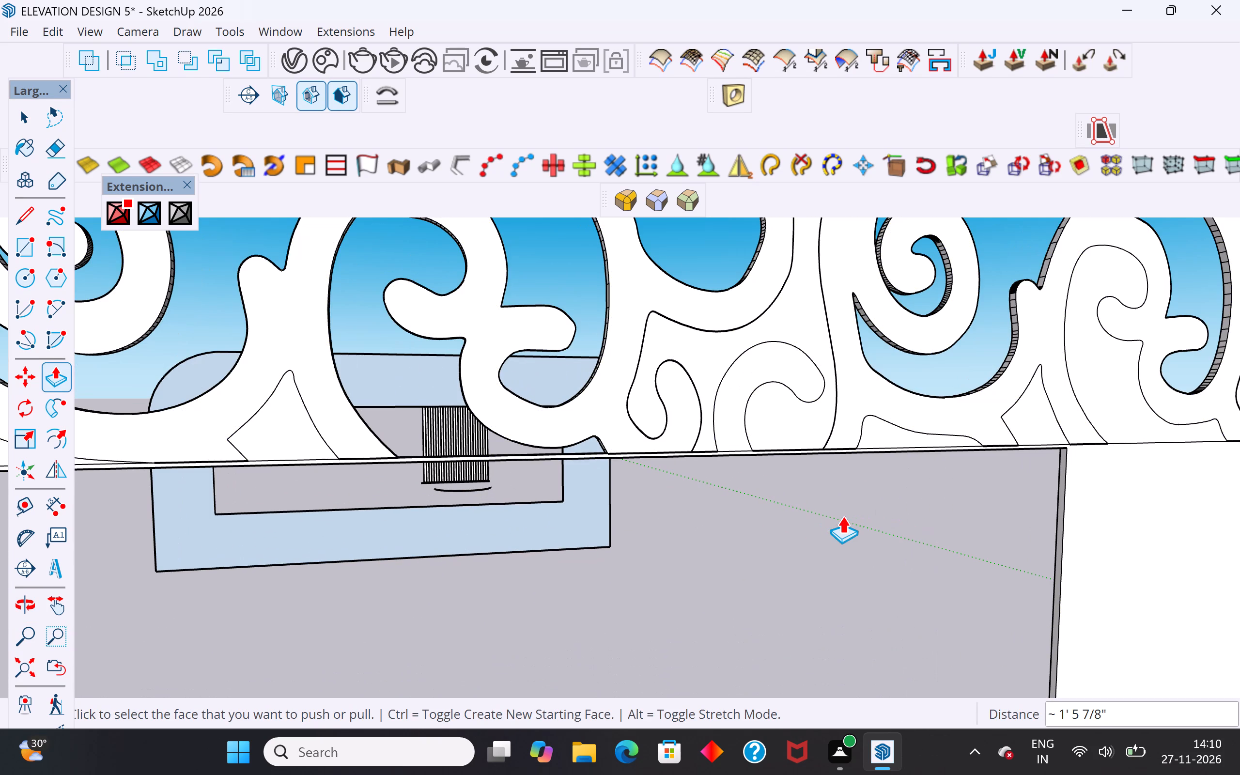
scroll(694, 484, down, 4)
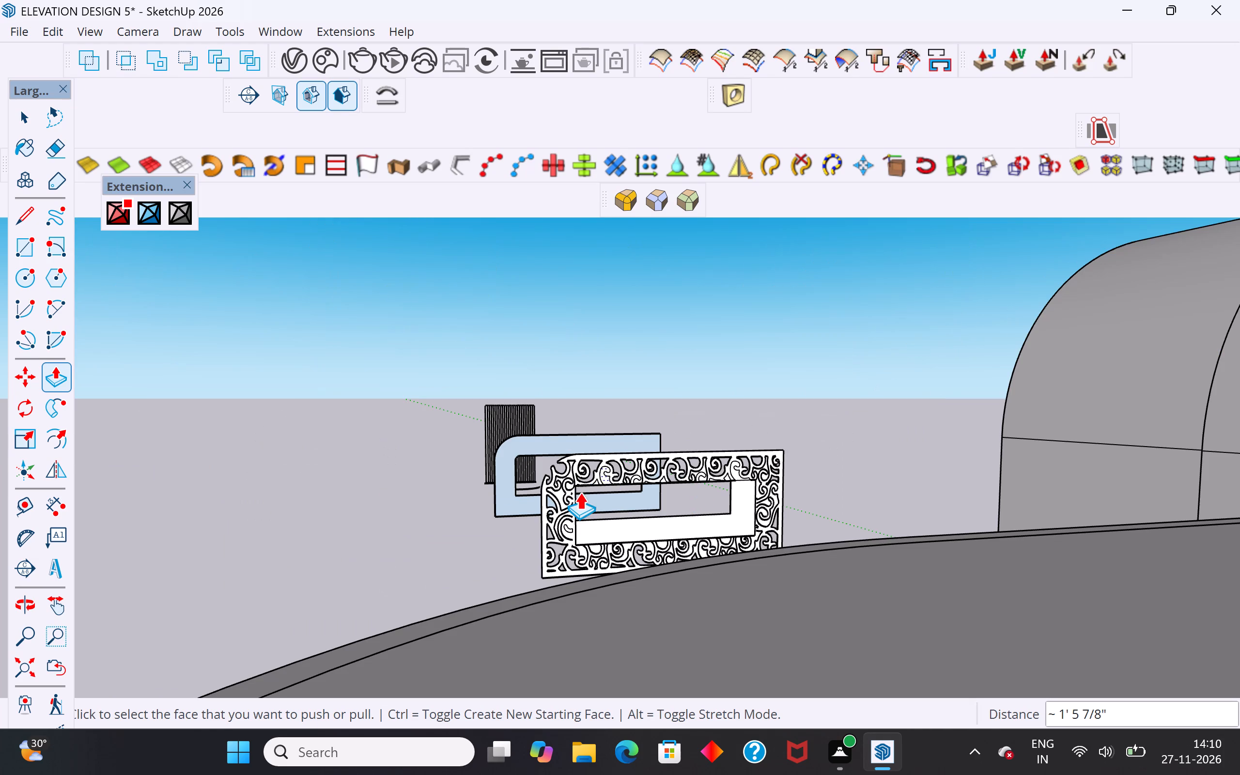
scroll(726, 513, up, 7)
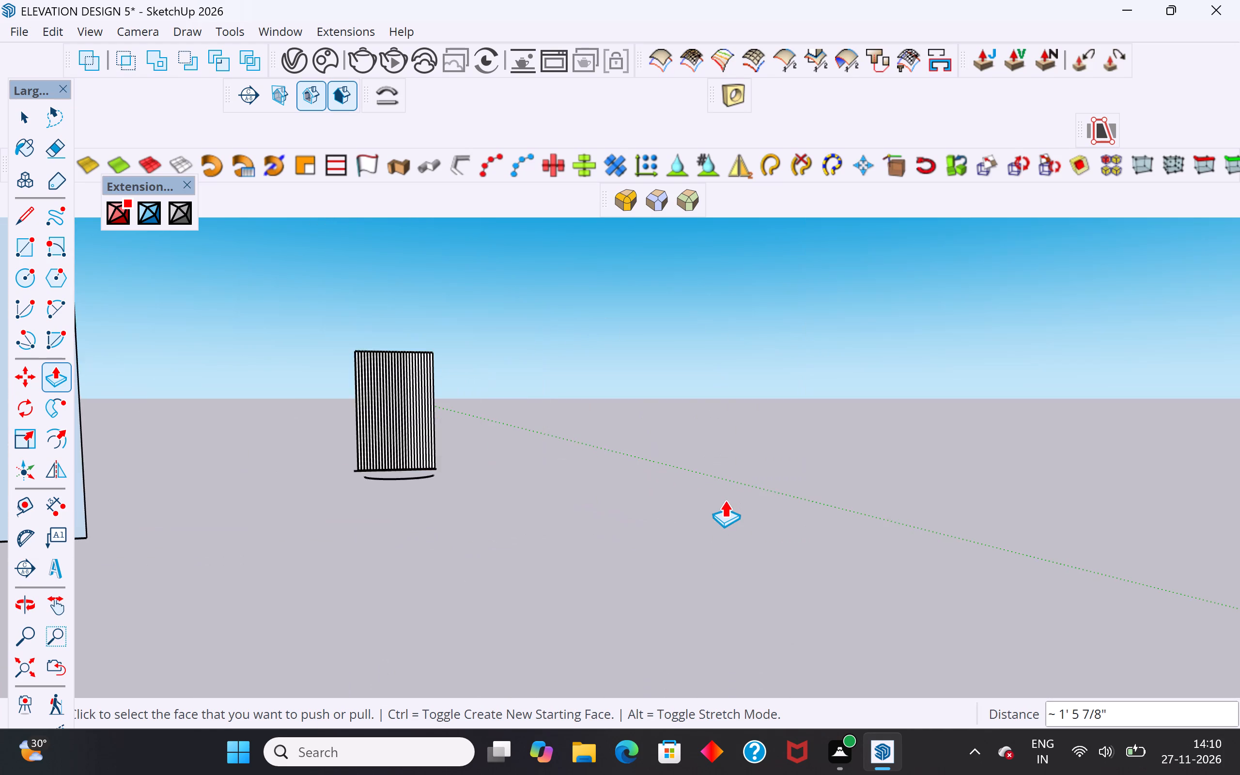
scroll(725, 500, down, 4)
middle_drag(719, 521, 907, 560)
scroll(701, 435, up, 8)
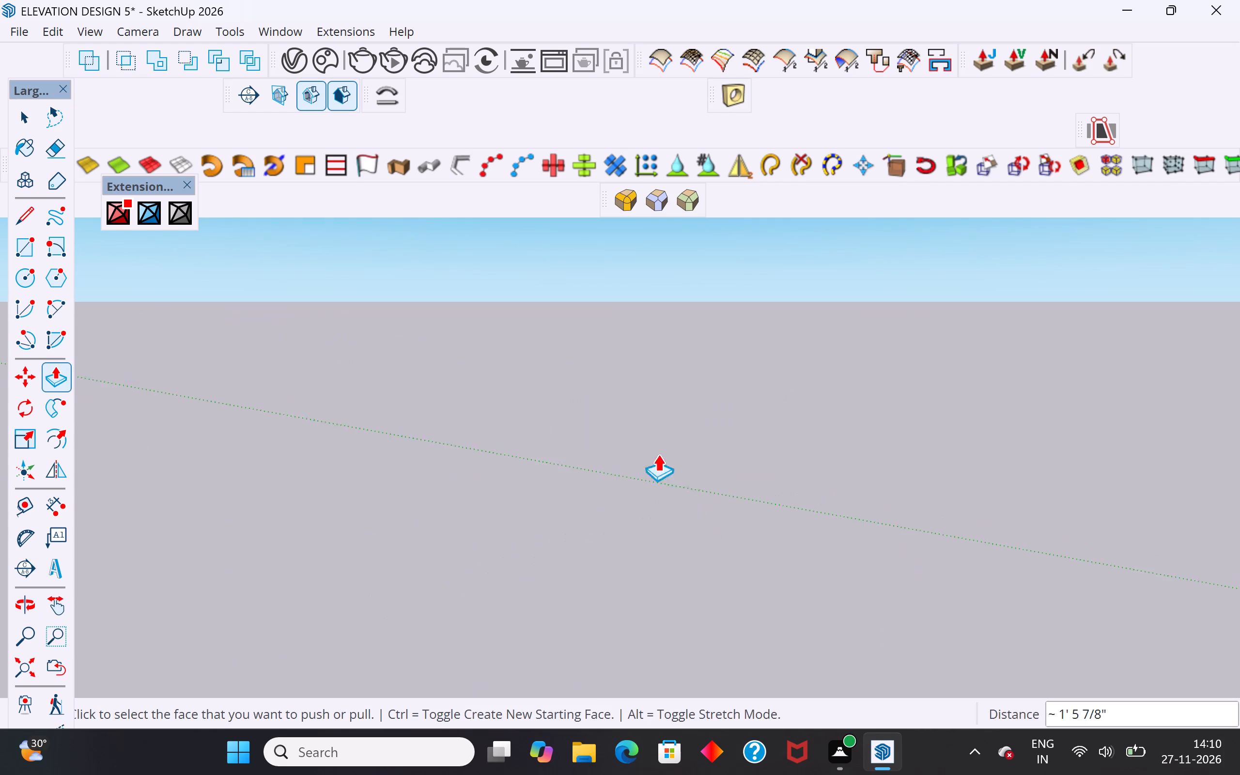
scroll(658, 454, up, 3)
scroll(630, 498, down, 5)
scroll(673, 471, down, 2)
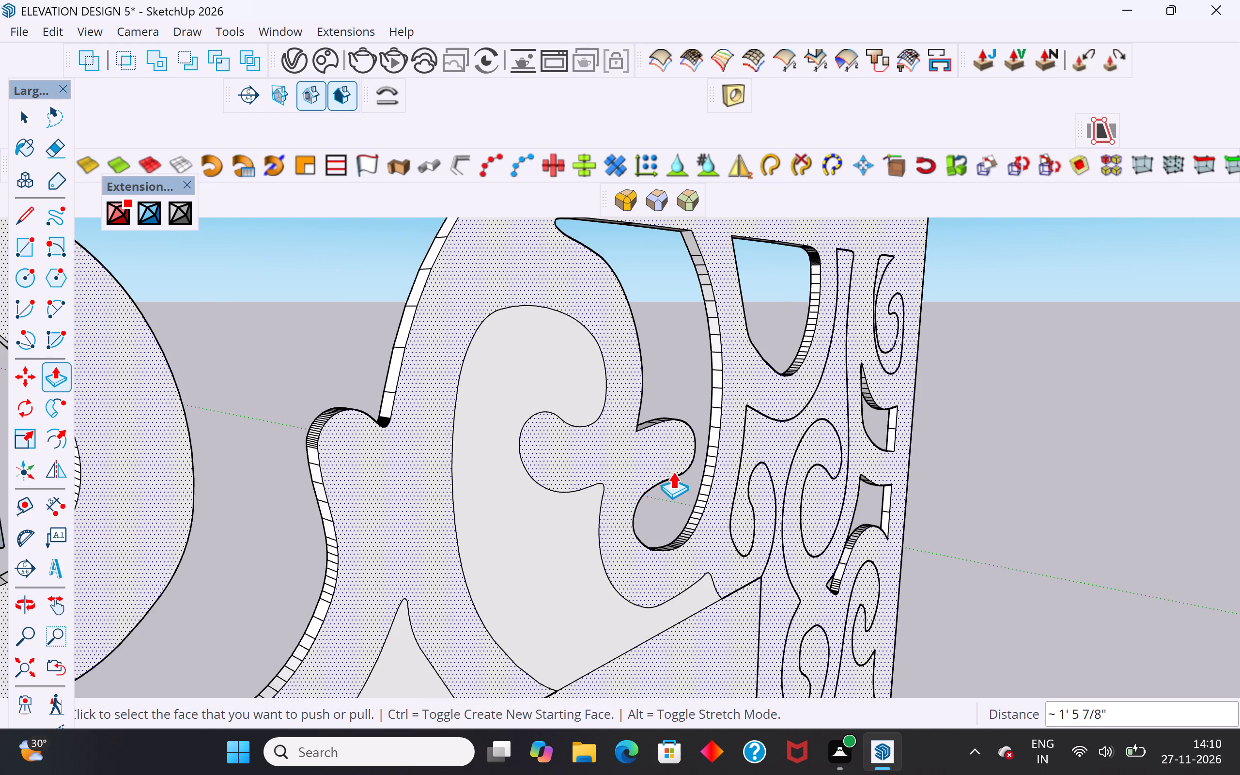
scroll(673, 471, down, 4)
scroll(568, 424, down, 4)
scroll(569, 483, down, 1)
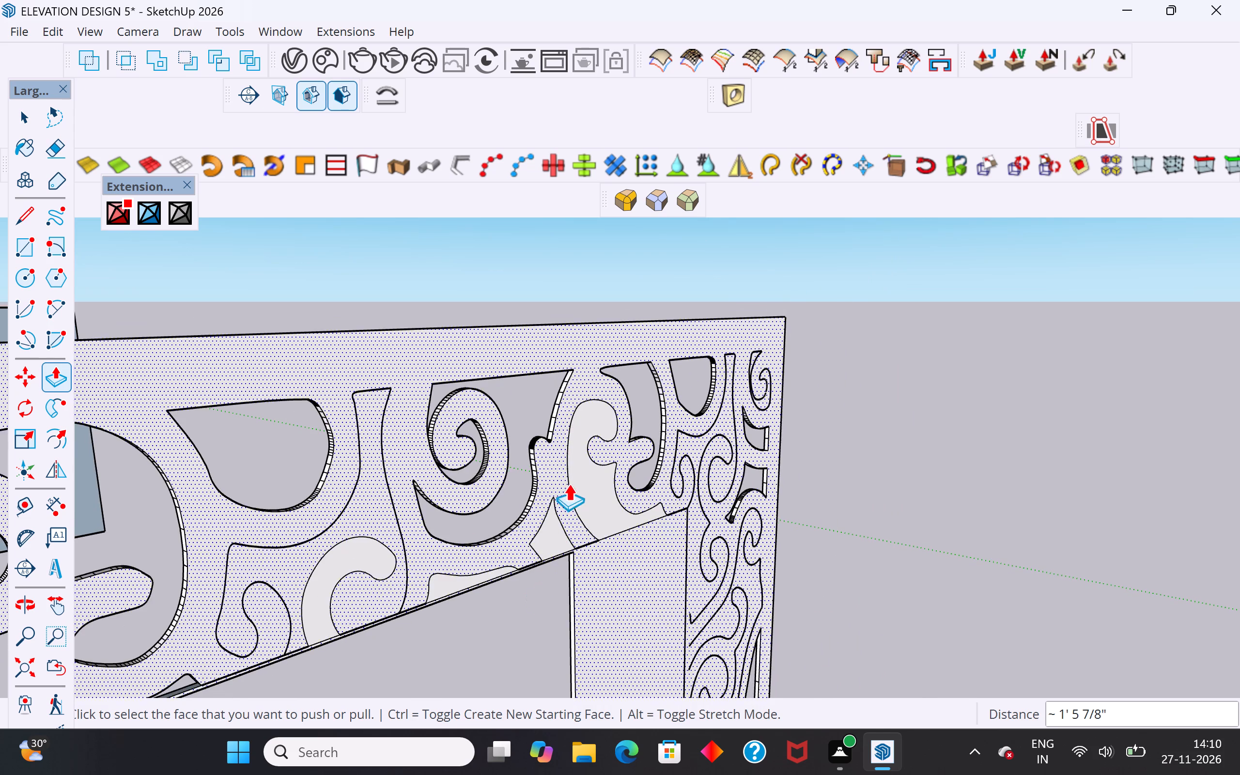
Push the slot's short end face about 2' 1 15/16" to the central rectangle's edge on the square-corner side.
middle_drag(578, 468, 616, 381)
scroll(568, 558, up, 6)
scroll(568, 558, down, 6)
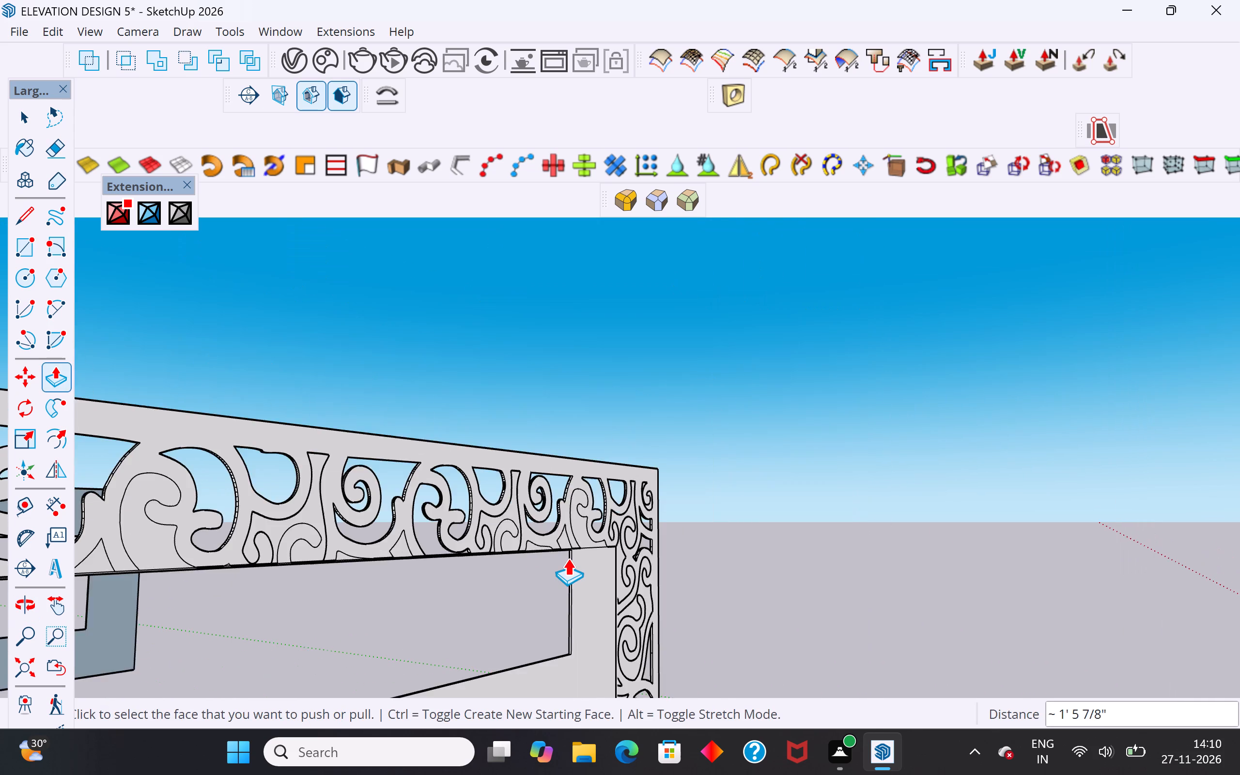
scroll(568, 558, up, 10)
scroll(568, 557, down, 5)
middle_drag(568, 557, 578, 557)
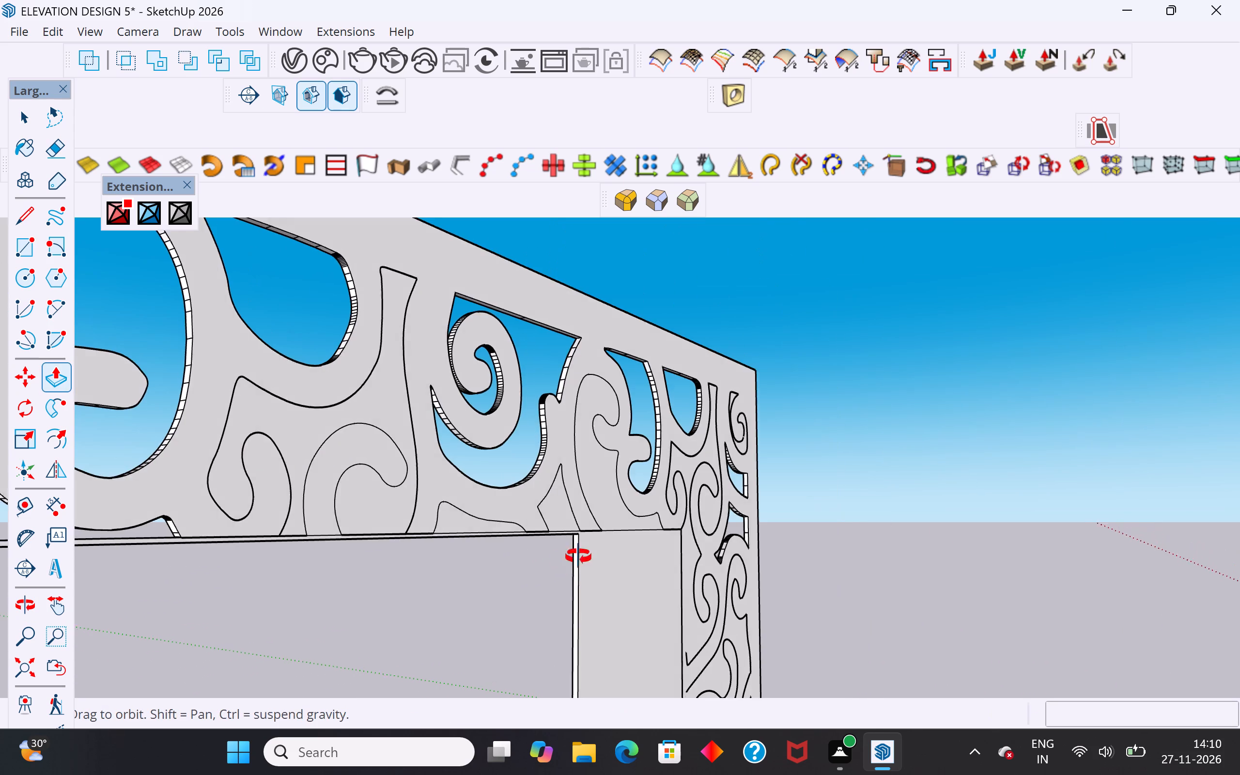
middle_drag(578, 557, 608, 544)
click(581, 549)
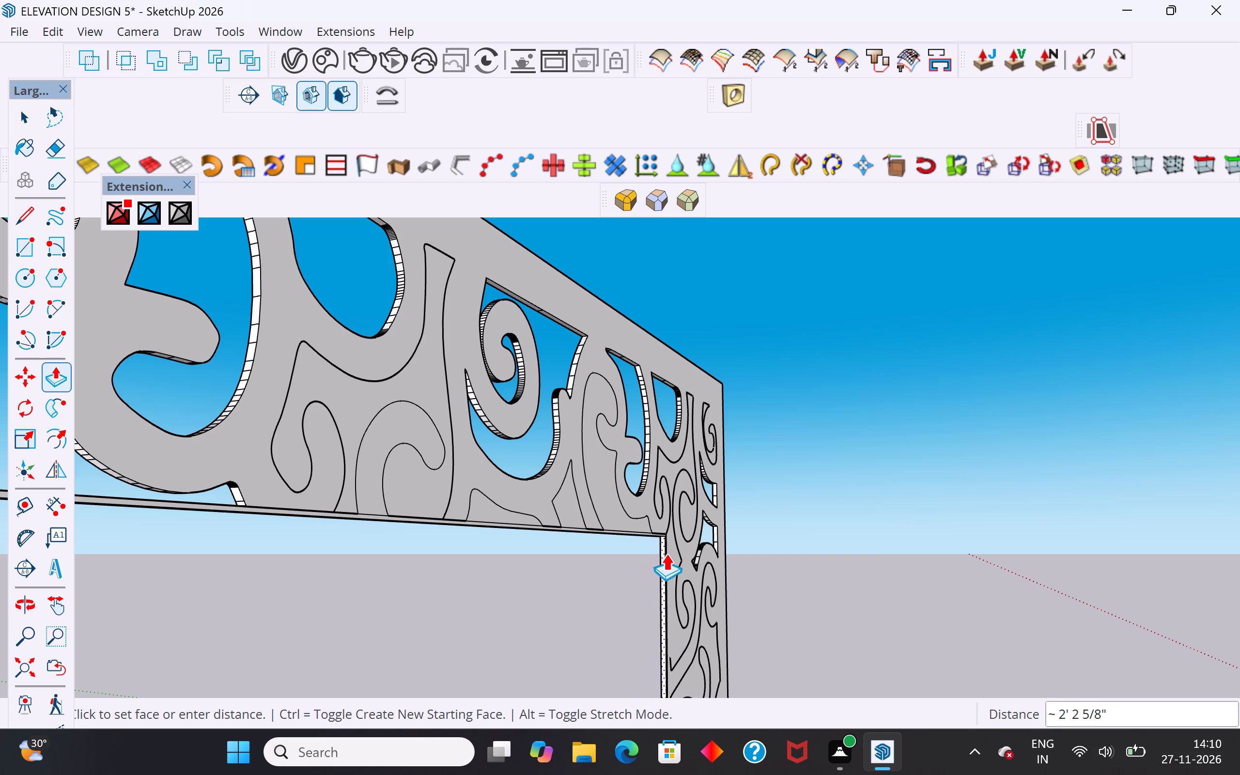
scroll(665, 553, up, 13)
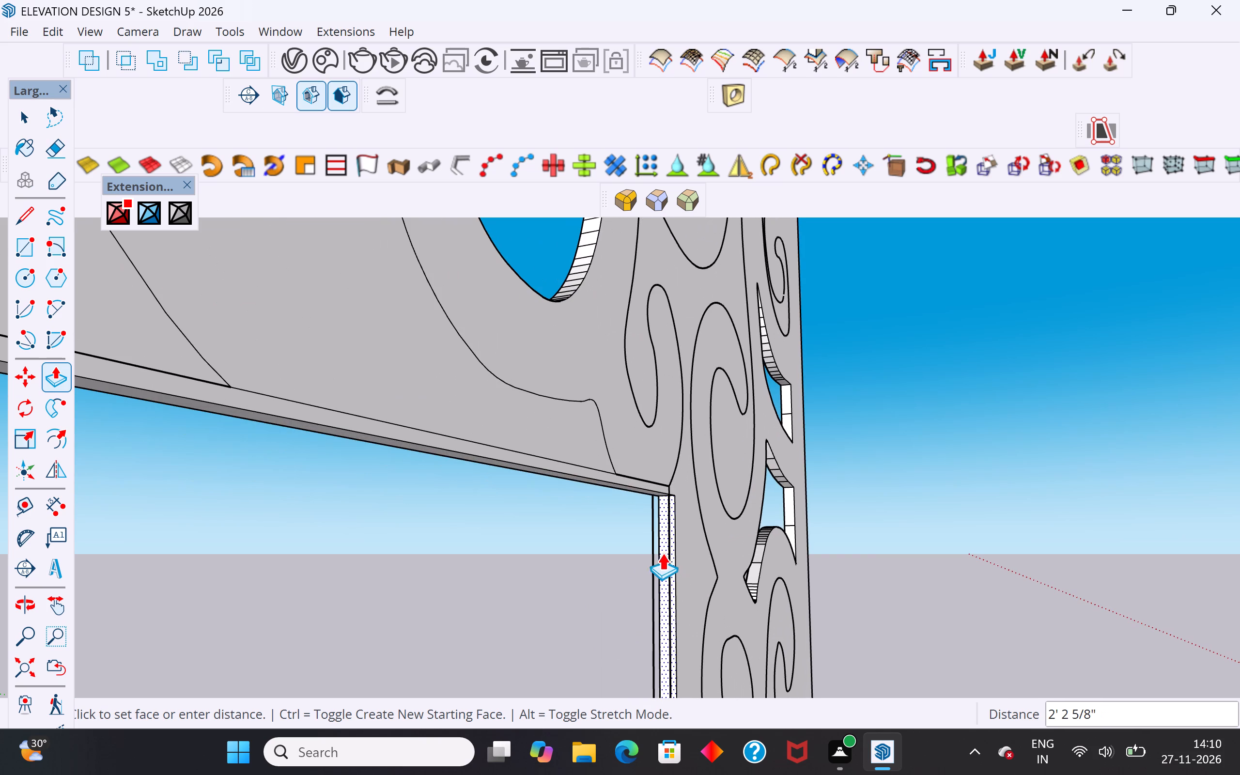
click(667, 506)
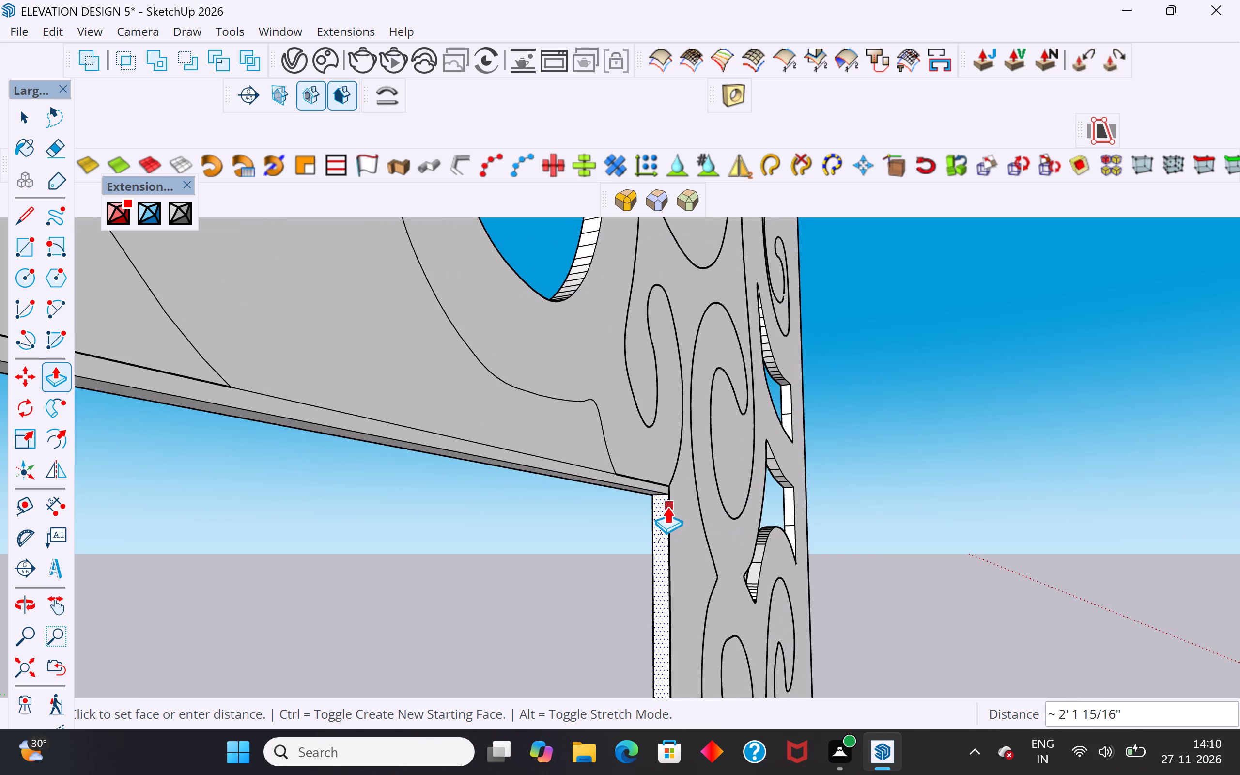
Examine the jali panel's enlarged opening up close and within the whole elevation model.
middle_drag(570, 505, 877, 387)
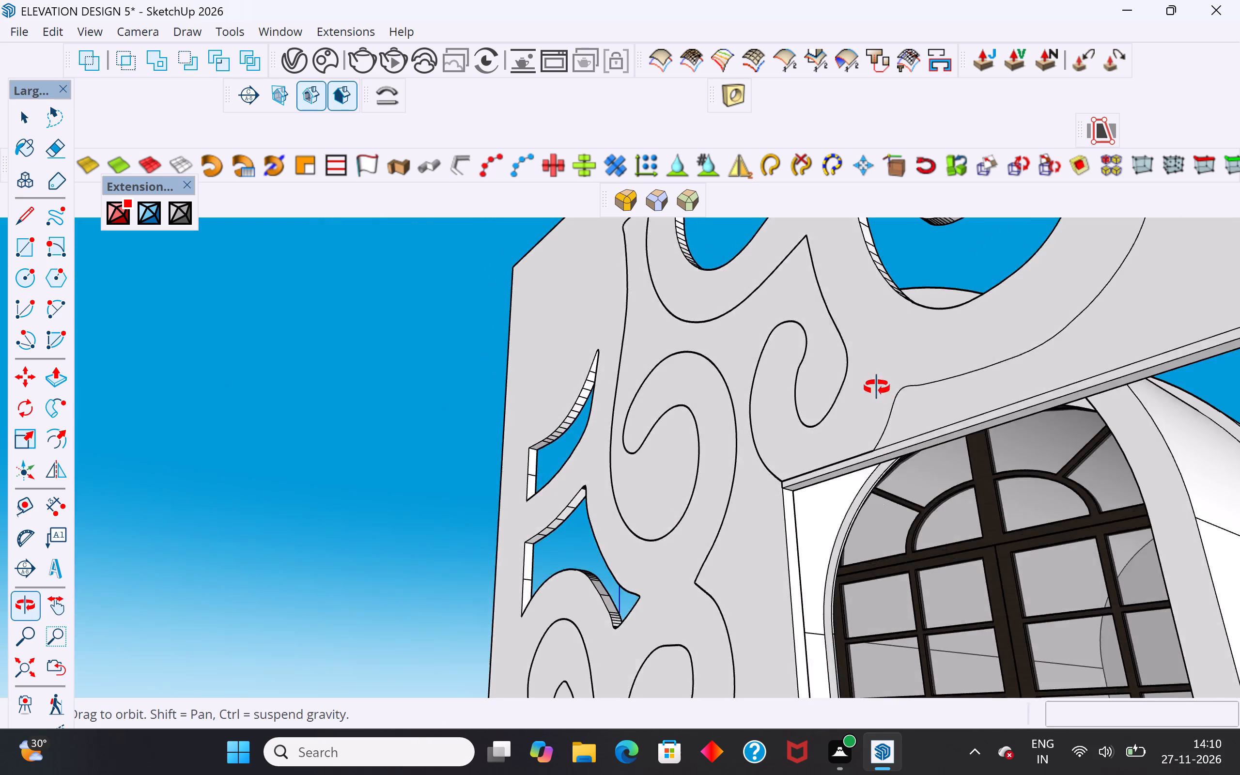
middle_drag(877, 387, 363, 488)
scroll(774, 586, down, 12)
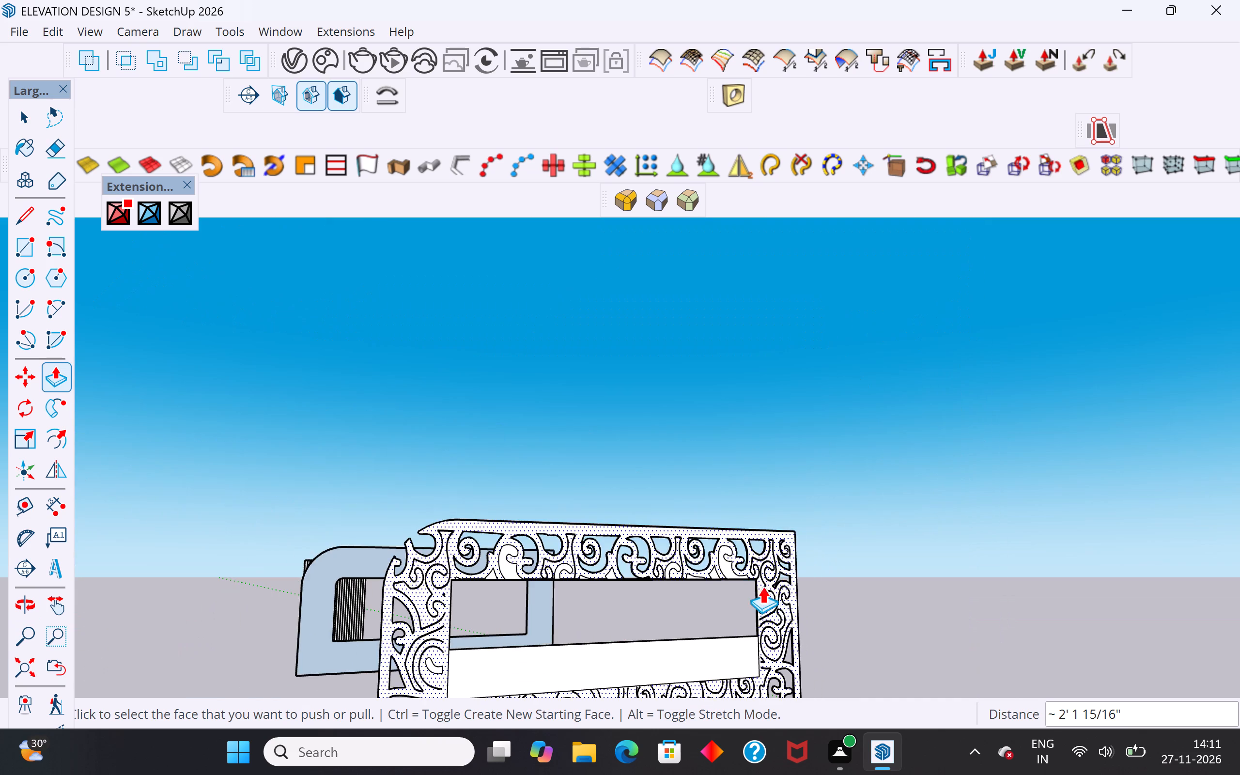
middle_drag(755, 589, 669, 612)
scroll(723, 411, down, 5)
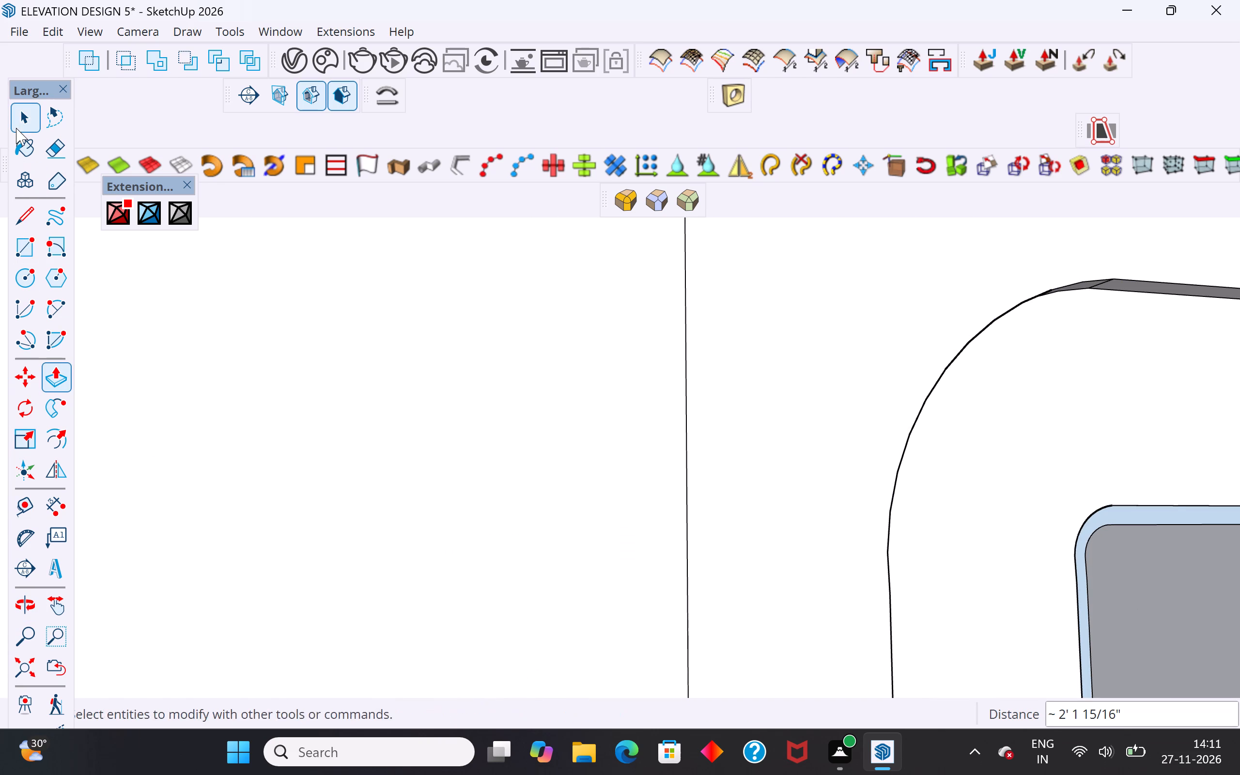
click(16, 128)
scroll(695, 528, down, 17)
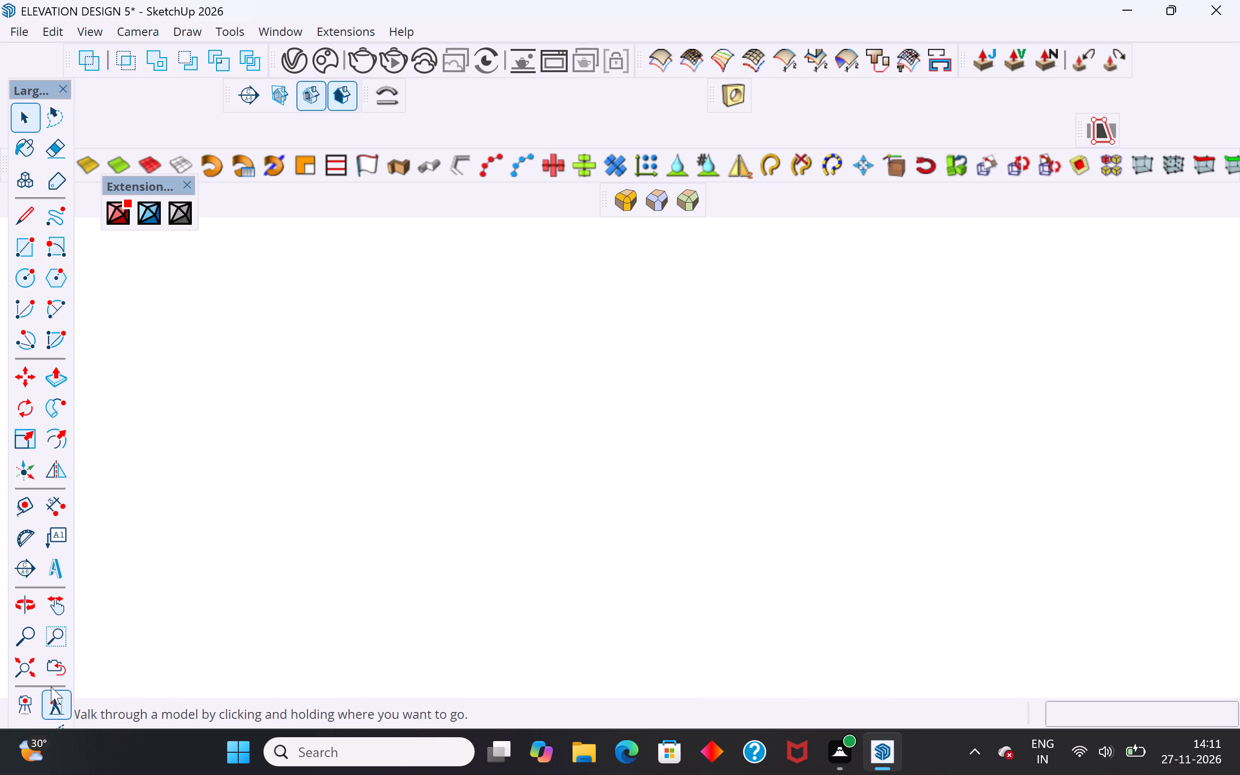
click(28, 662)
click(582, 634)
middle_drag(632, 503, 1239, 704)
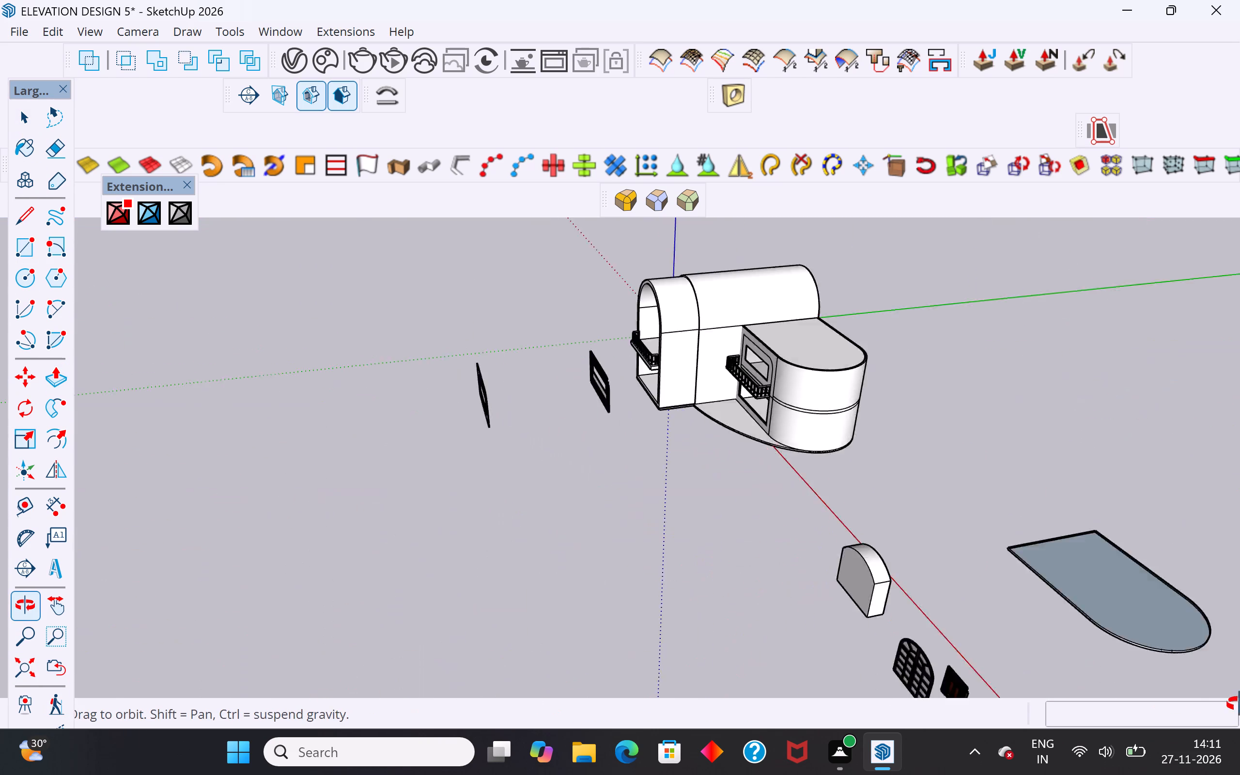
middle_drag(1239, 704, 1239, 701)
scroll(673, 324, up, 10)
middle_drag(413, 459, 645, 409)
scroll(428, 474, up, 1)
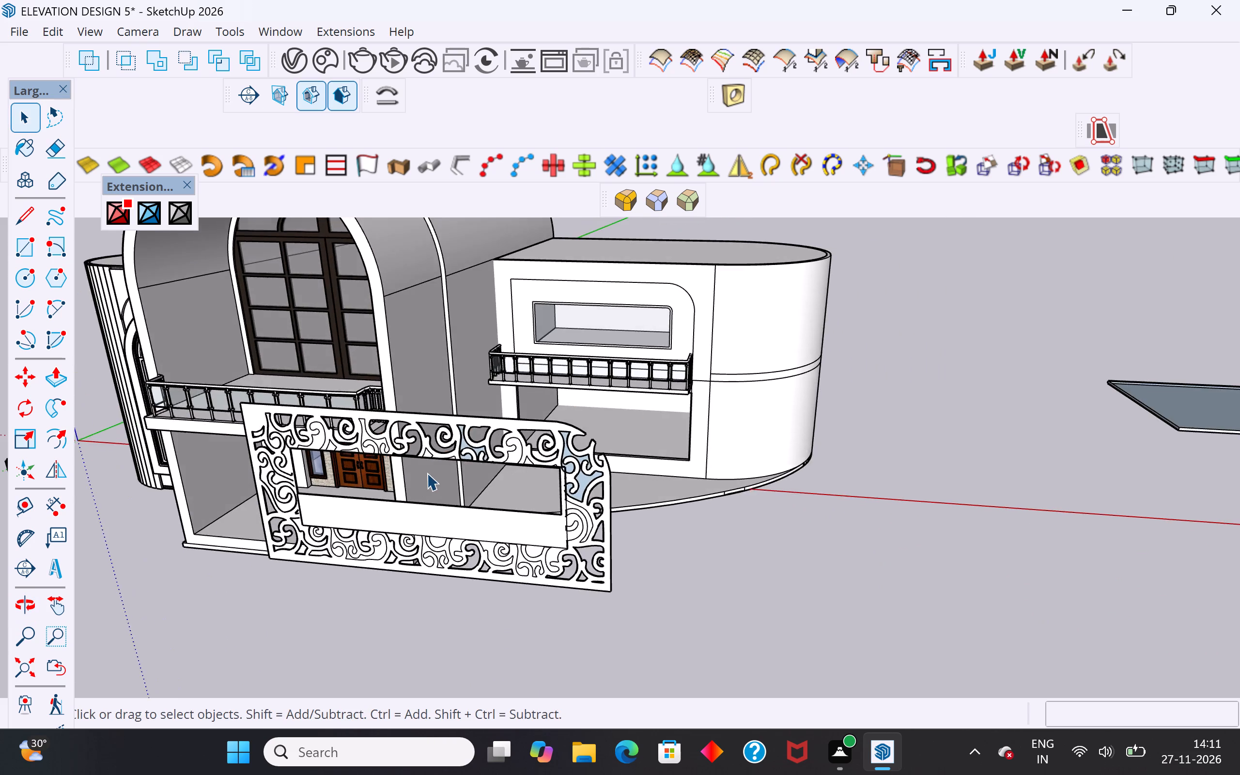
Push the opening's lower long inner face about 1' 11 1/8" down to the central rectangle's lower edge.
scroll(427, 473, up, 4)
middle_drag(358, 533, 354, 681)
scroll(82, 493, up, 4)
scroll(799, 354, down, 3)
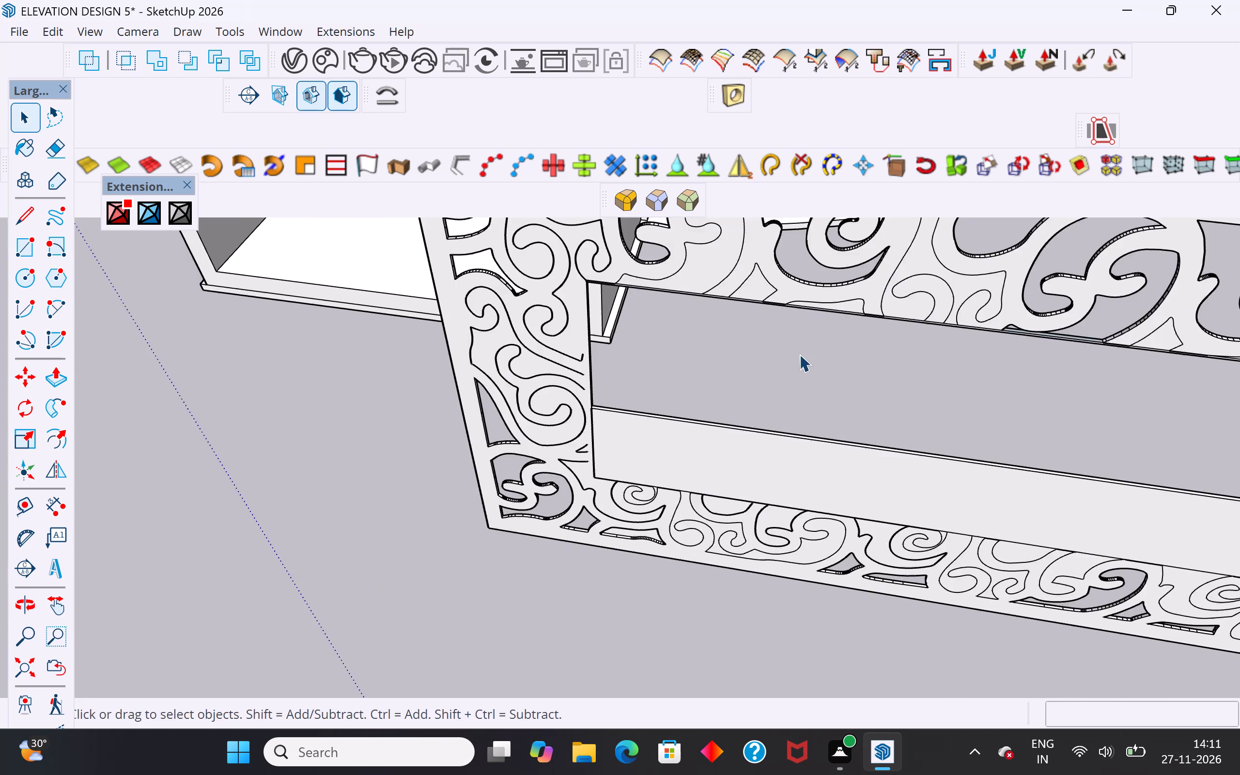
scroll(799, 354, down, 1)
middle_drag(800, 360, 766, 451)
scroll(729, 394, up, 5)
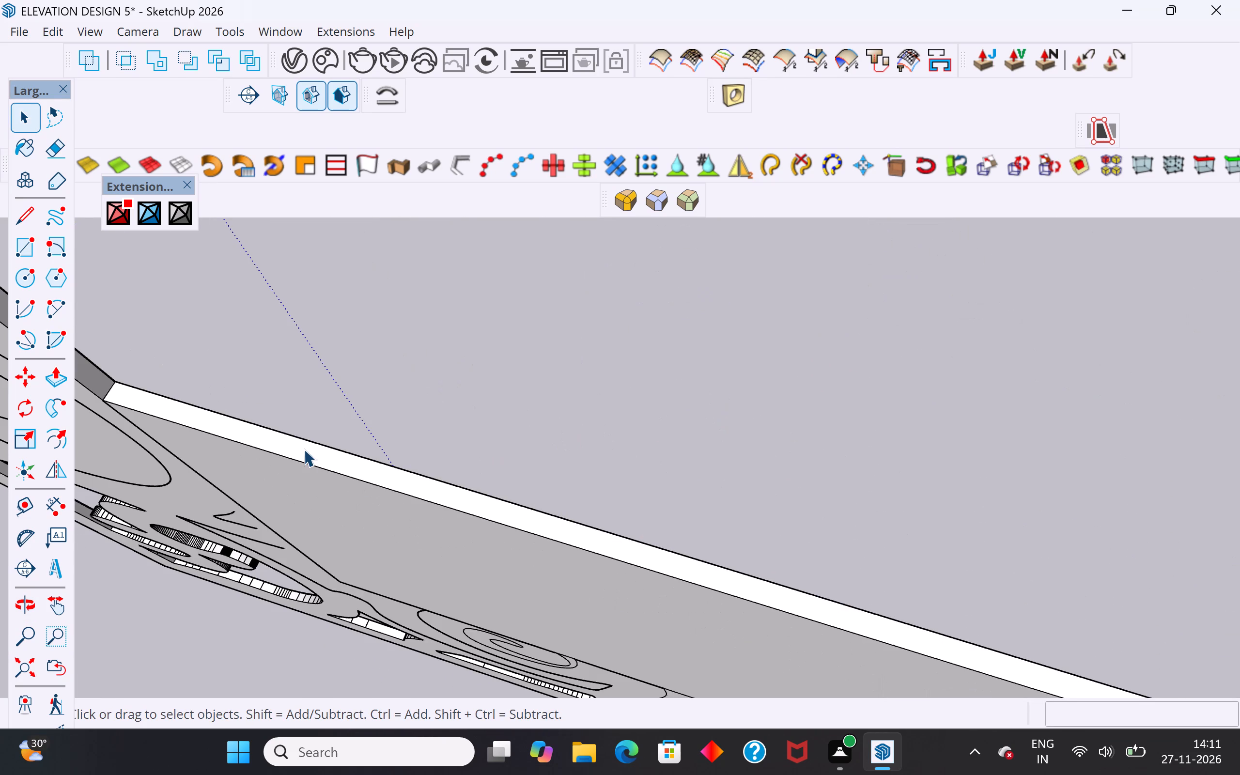
click(304, 449)
click(44, 384)
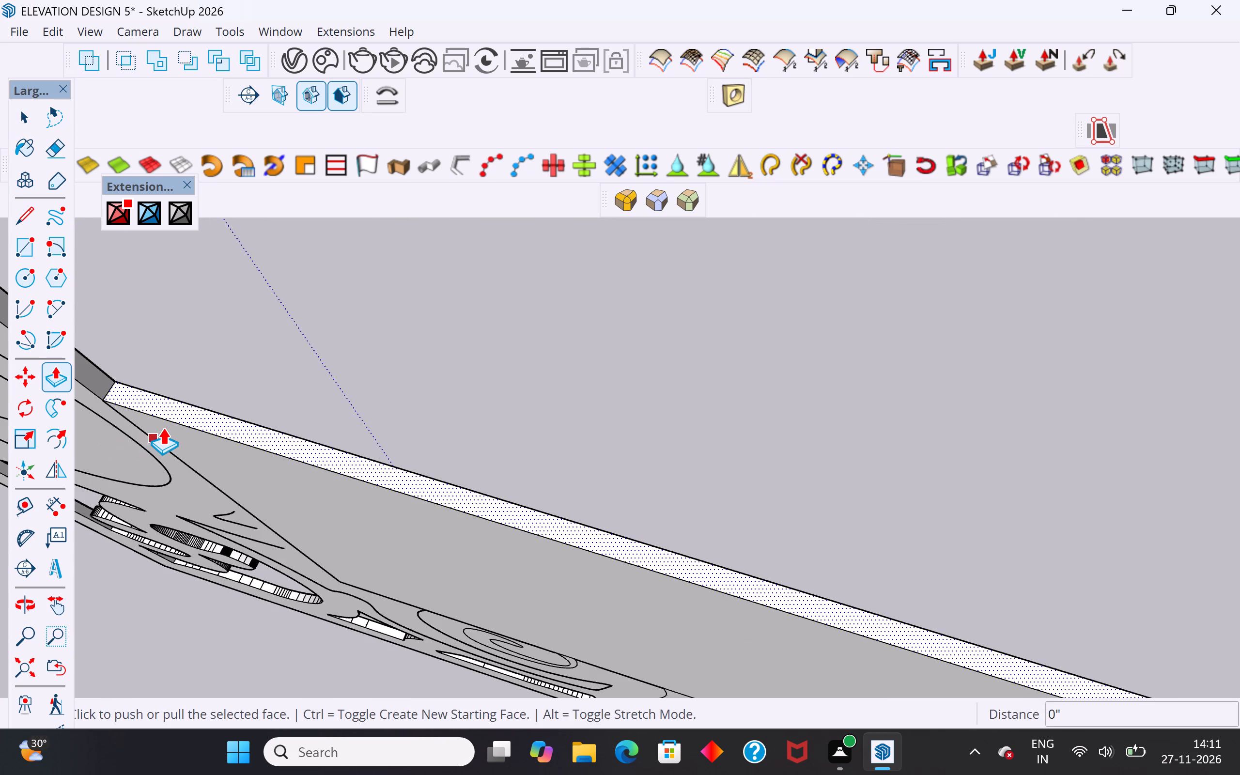
click(164, 425)
middle_drag(342, 591, 353, 553)
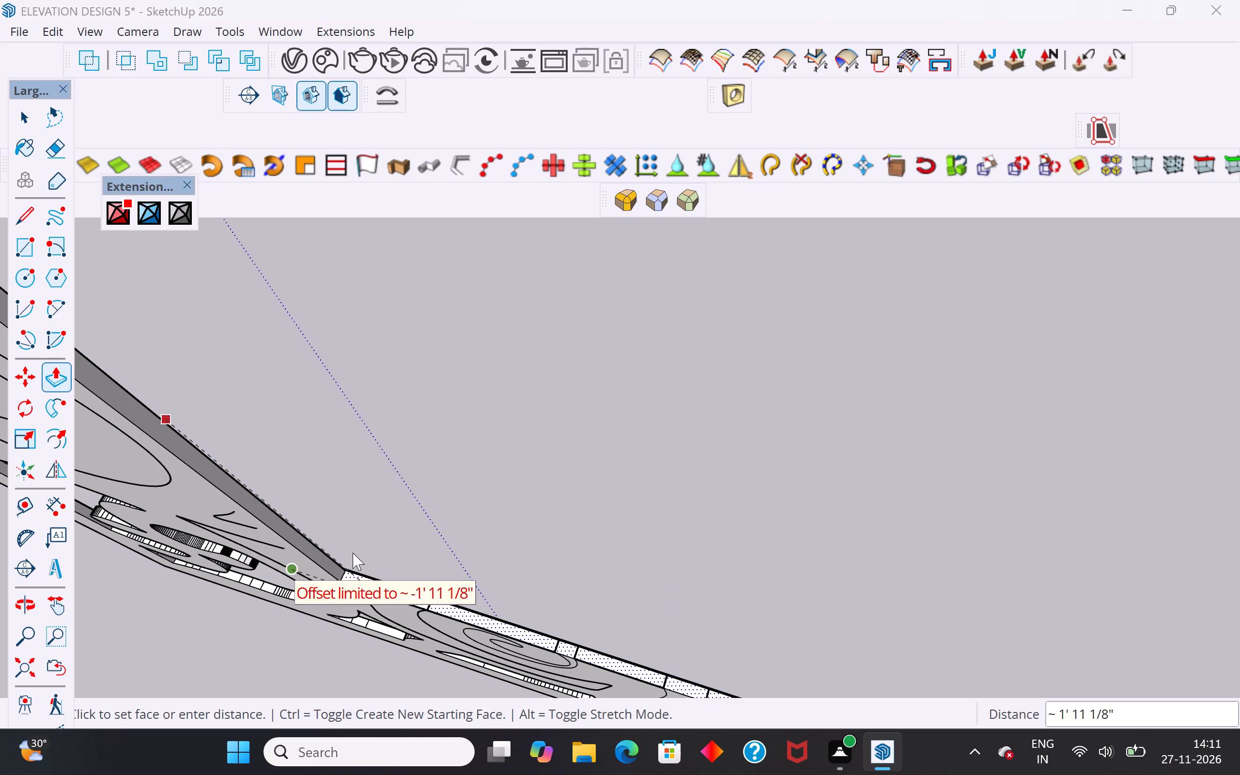
middle_drag(353, 553, 400, 384)
scroll(356, 555, down, 2)
middle_drag(356, 556, 384, 423)
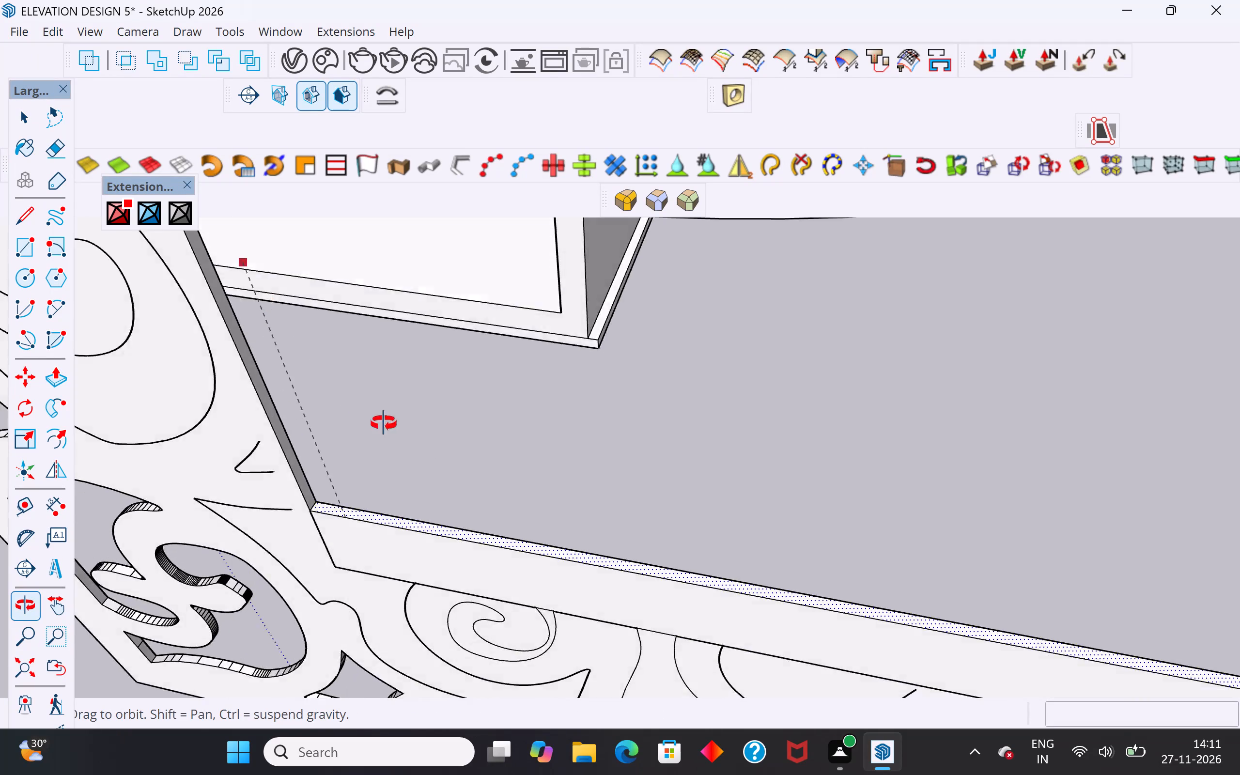
middle_drag(384, 423, 419, 348)
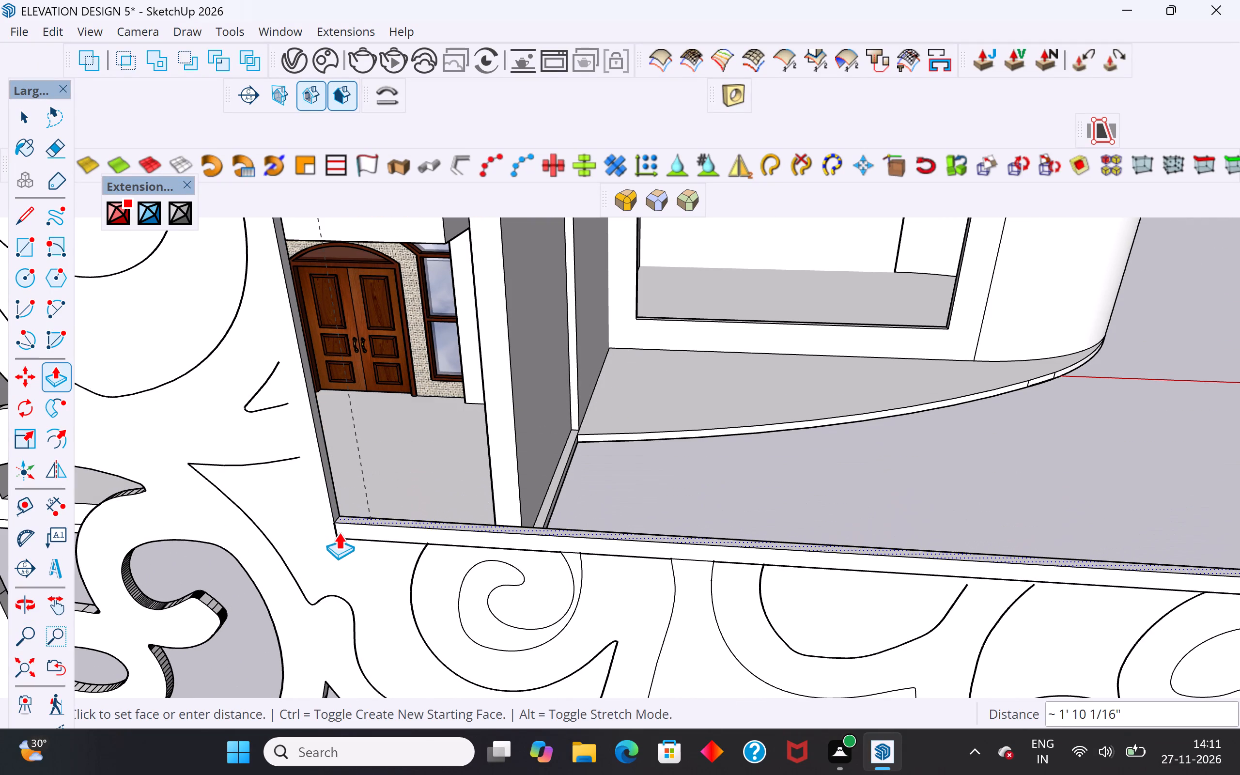
scroll(337, 535, up, 1)
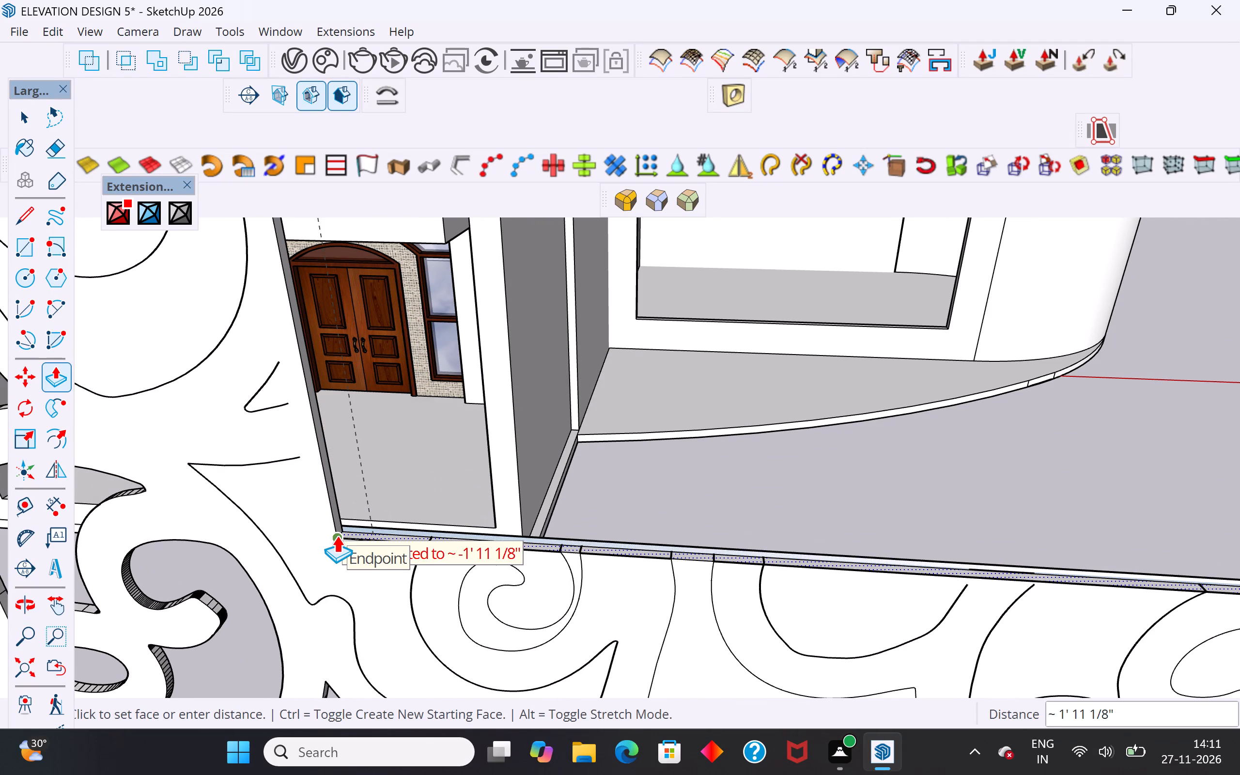
scroll(337, 535, down, 1)
scroll(337, 535, up, 14)
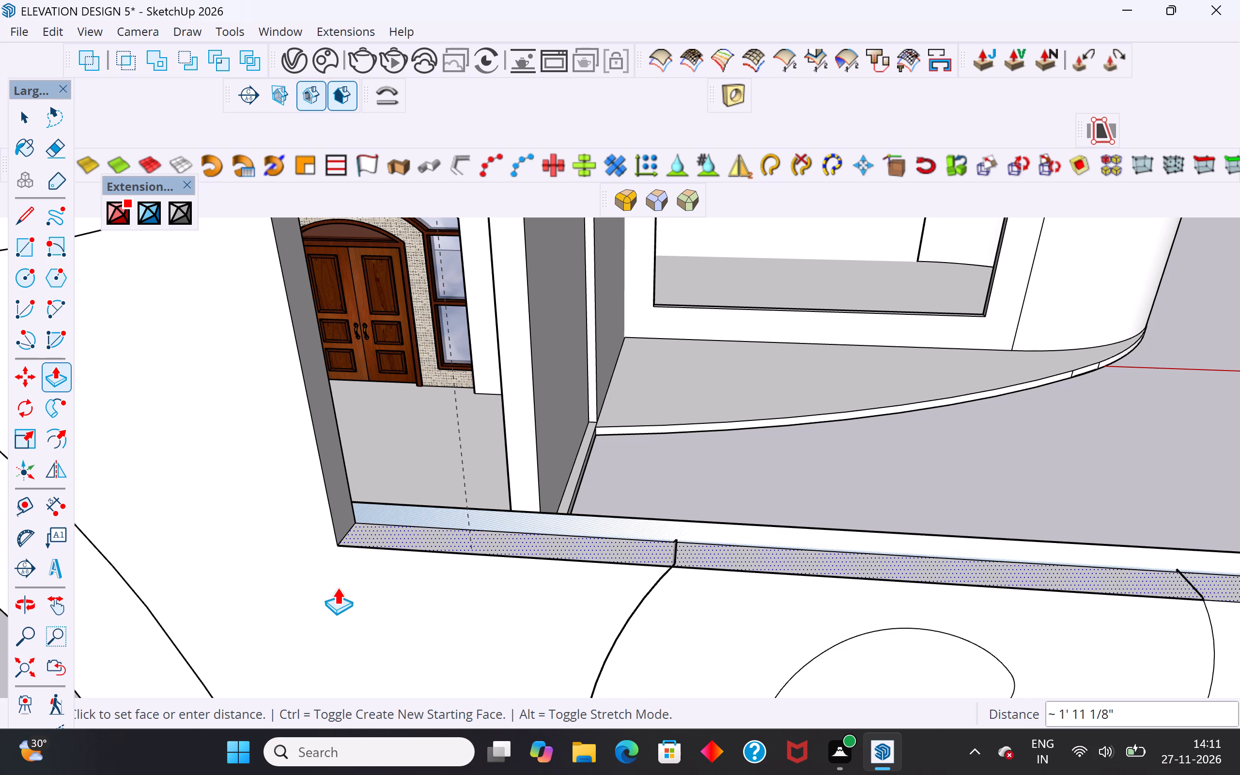
click(337, 587)
click(33, 121)
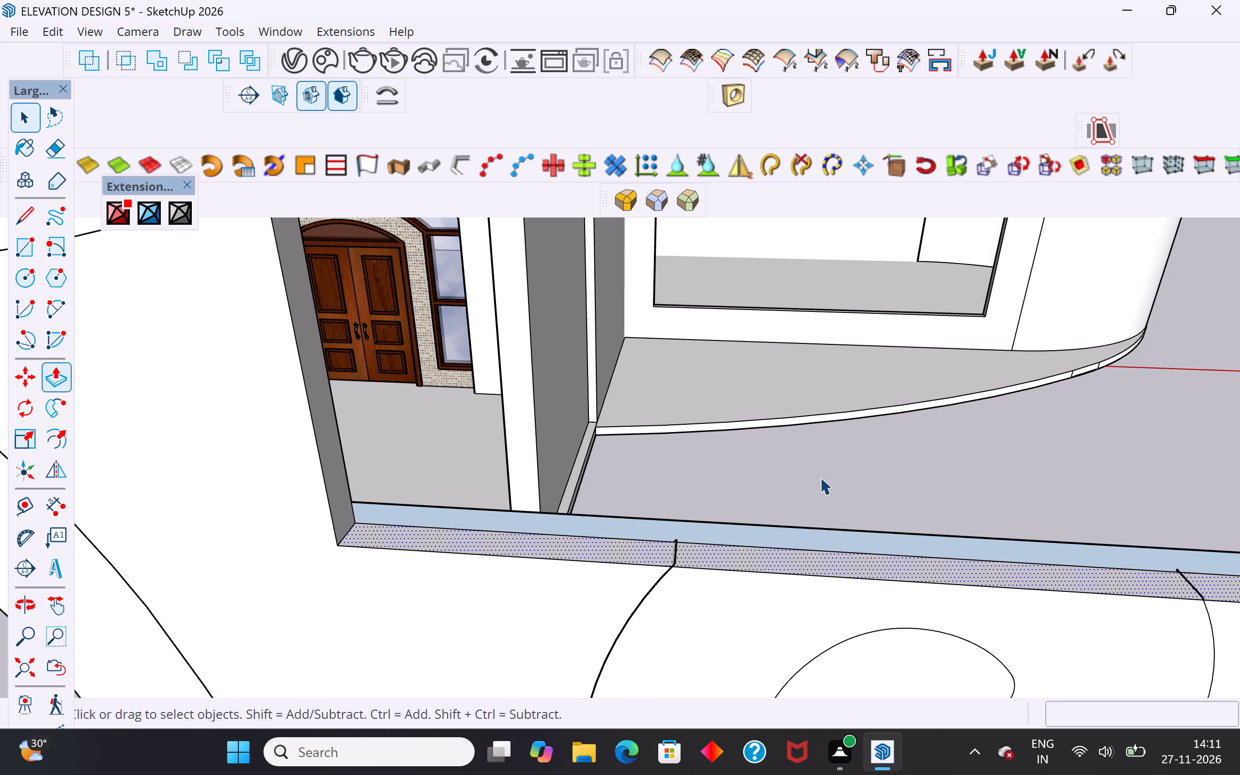
click(820, 477)
Delete the leftover thin face and its edges along the central opening's lower edge on the panel's back side.
middle_drag(920, 473, 280, 597)
scroll(719, 576, down, 5)
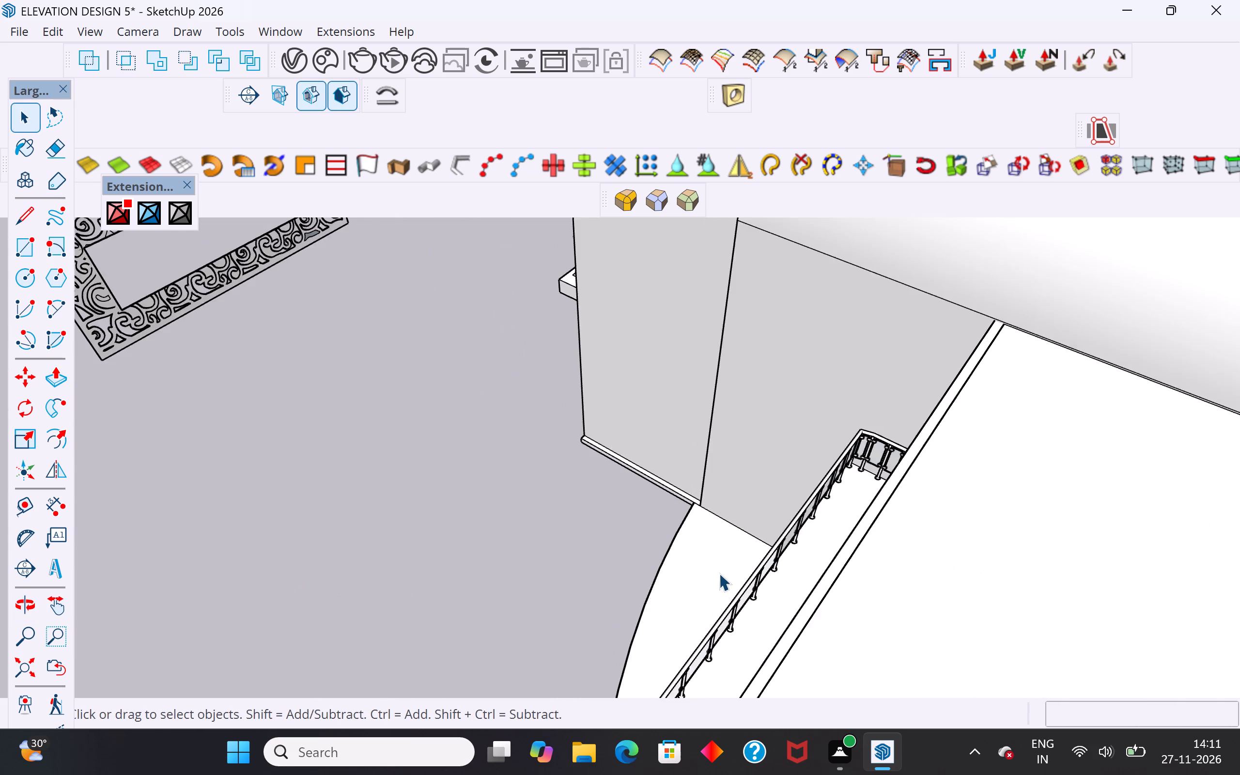
scroll(719, 573, down, 5)
middle_drag(498, 423, 452, 301)
scroll(482, 372, up, 13)
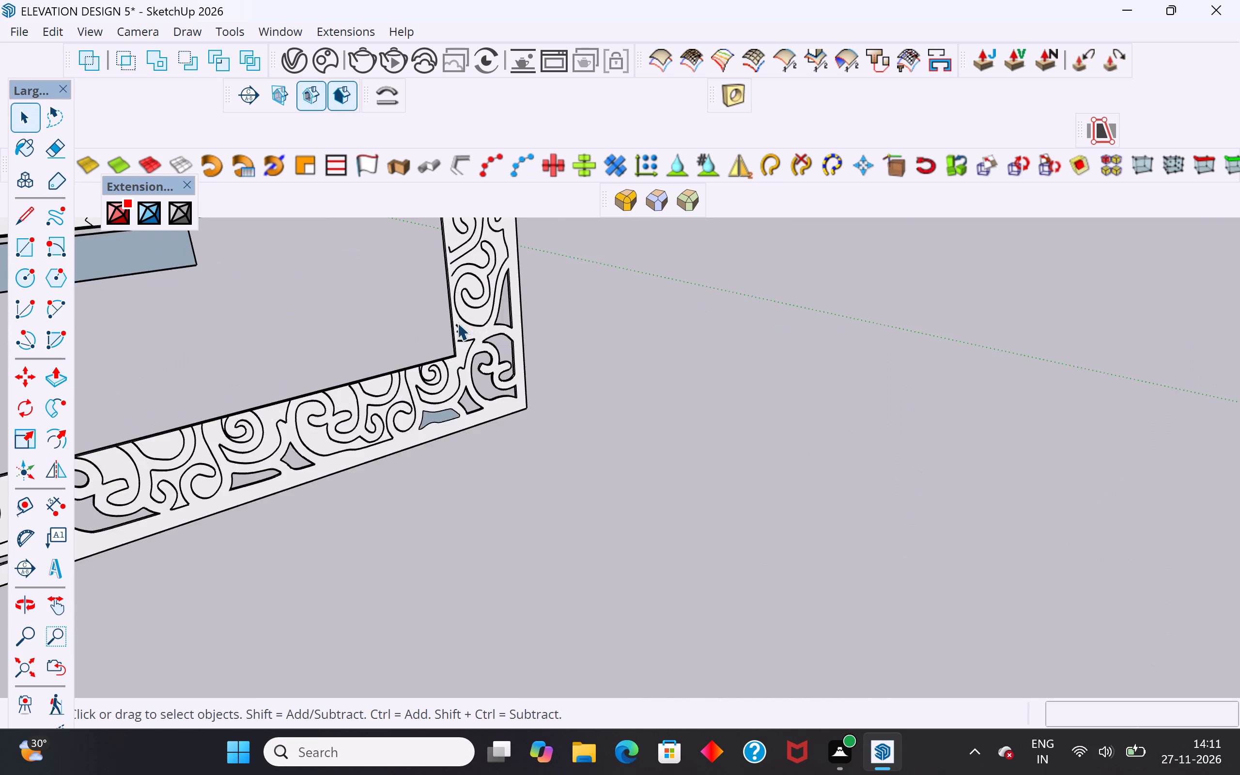
scroll(457, 323, up, 5)
scroll(434, 387, down, 4)
scroll(458, 402, up, 1)
scroll(504, 391, up, 5)
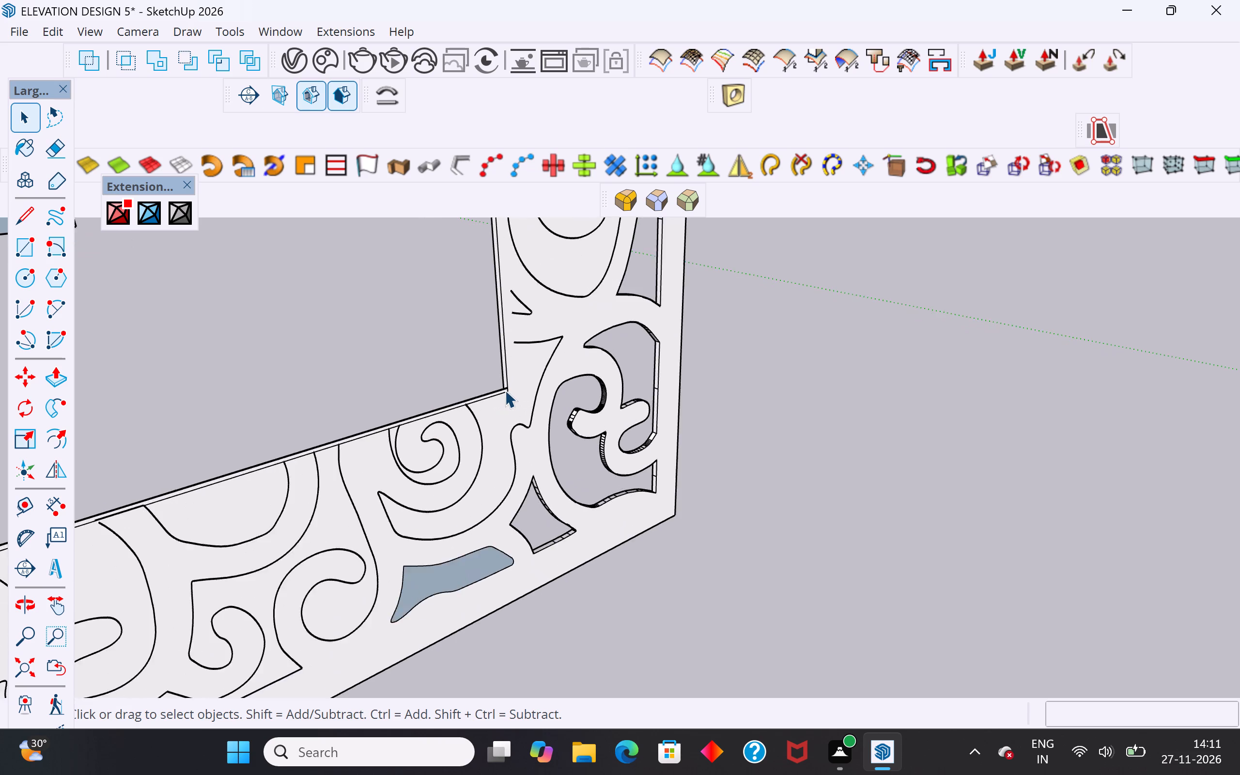
scroll(505, 390, up, 9)
click(504, 389)
click(499, 392)
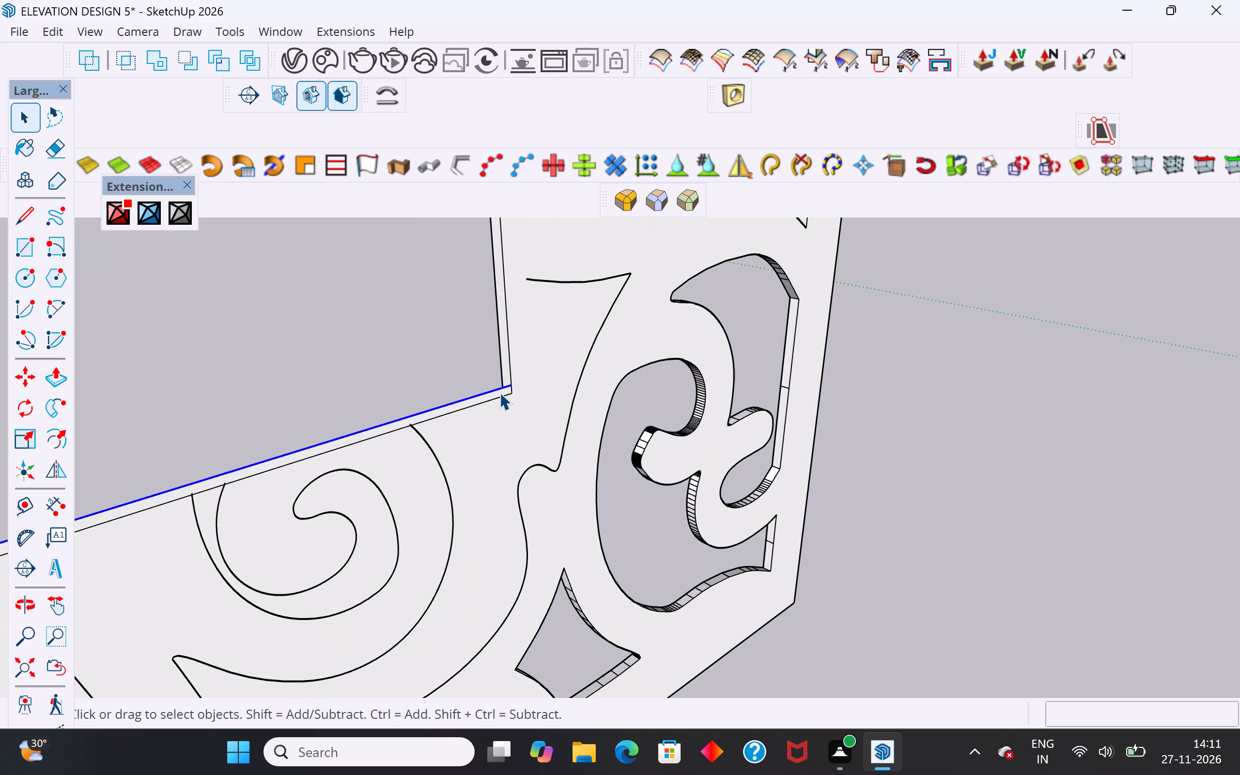
double_click(499, 392)
key(Delete)
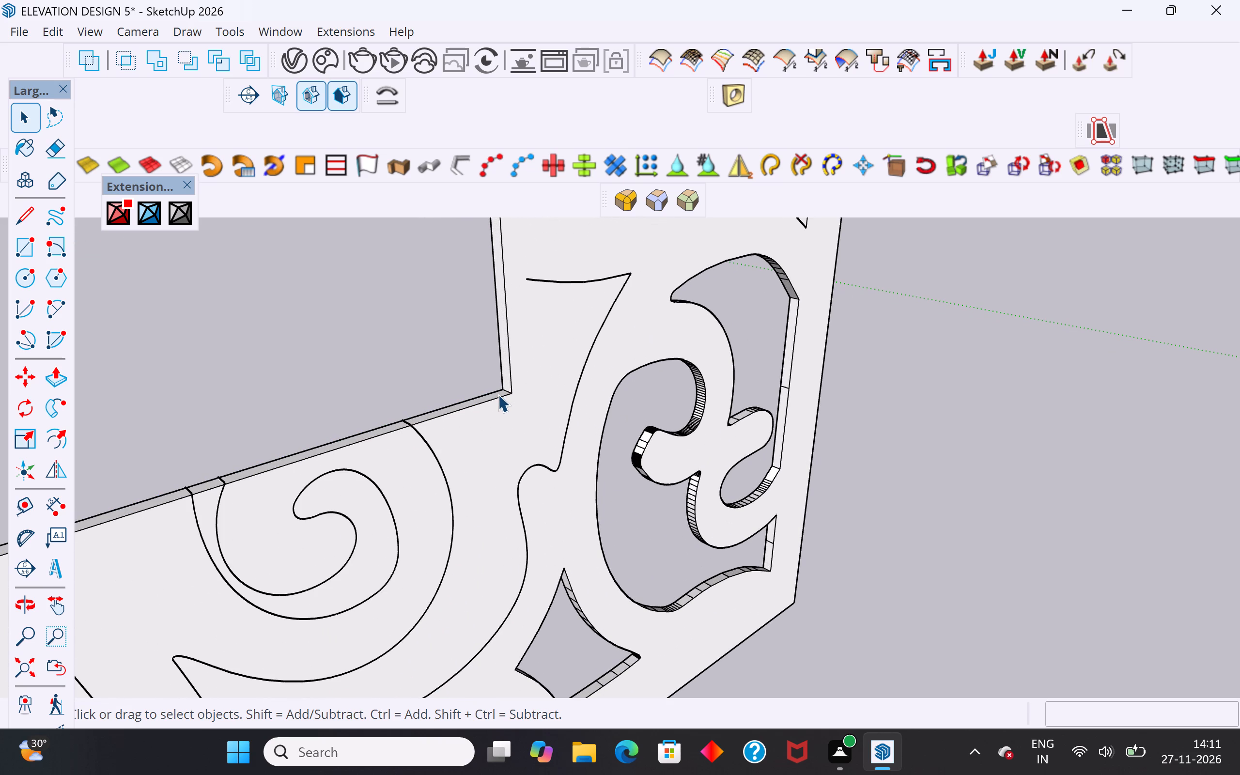
Delete the back face closing the small elongated opening in the lower border near the square corner.
scroll(506, 397, down, 11)
click(445, 551)
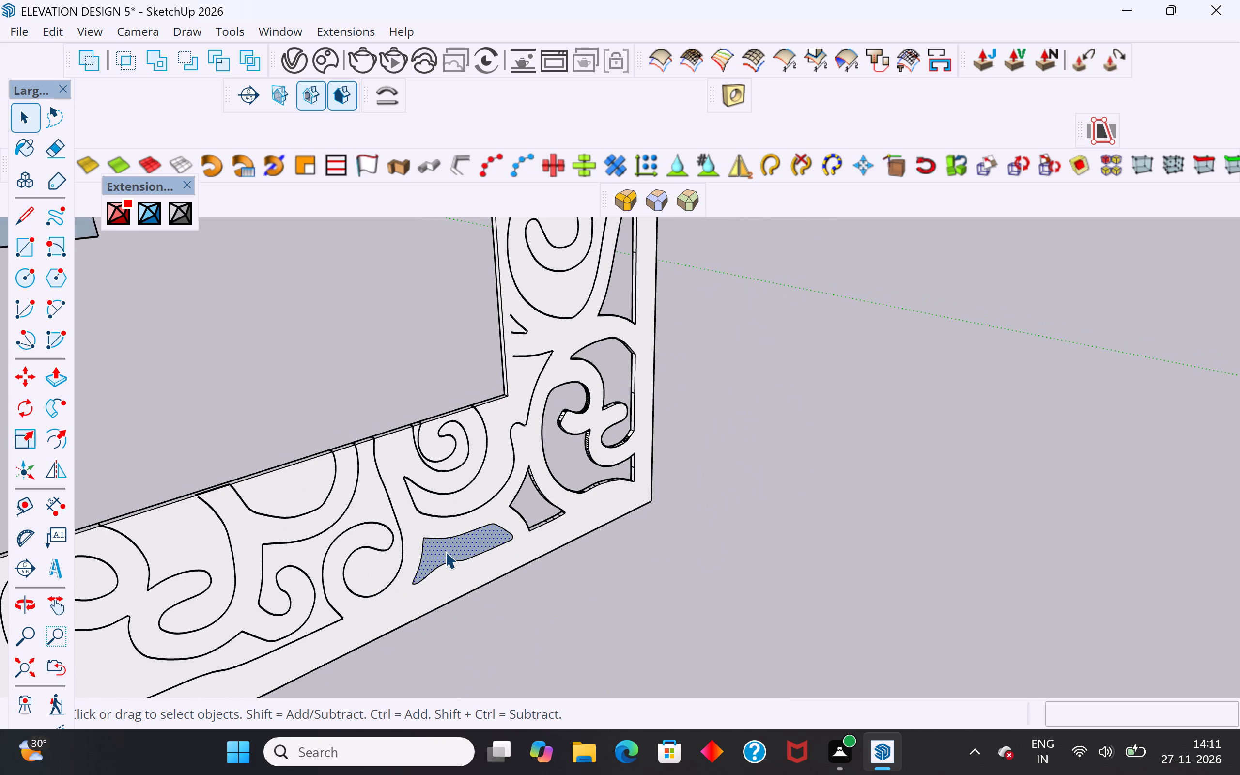
key(Delete)
Delete the front face of the large scroll region in the lower border, beside the square-corner openings.
middle_drag(418, 537, 933, 422)
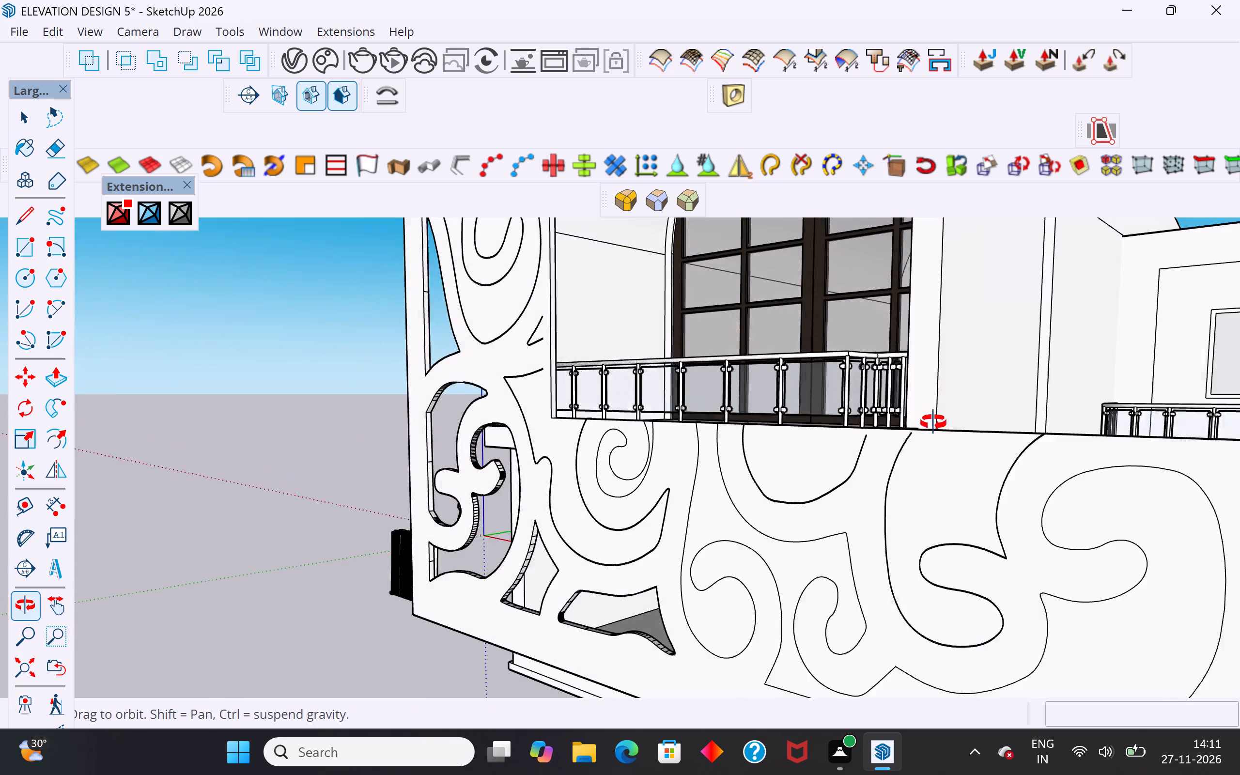
middle_drag(933, 422, 957, 423)
scroll(521, 533, down, 6)
scroll(577, 520, up, 10)
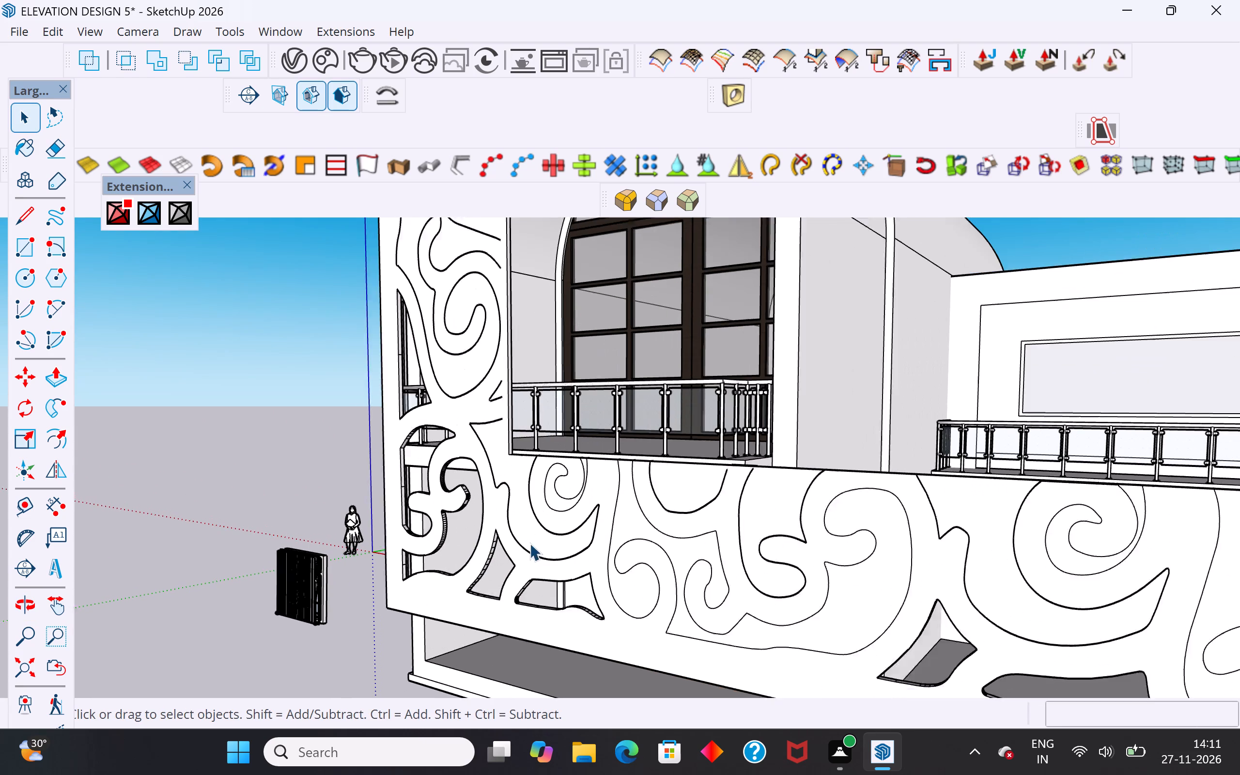
click(529, 526)
click(508, 489)
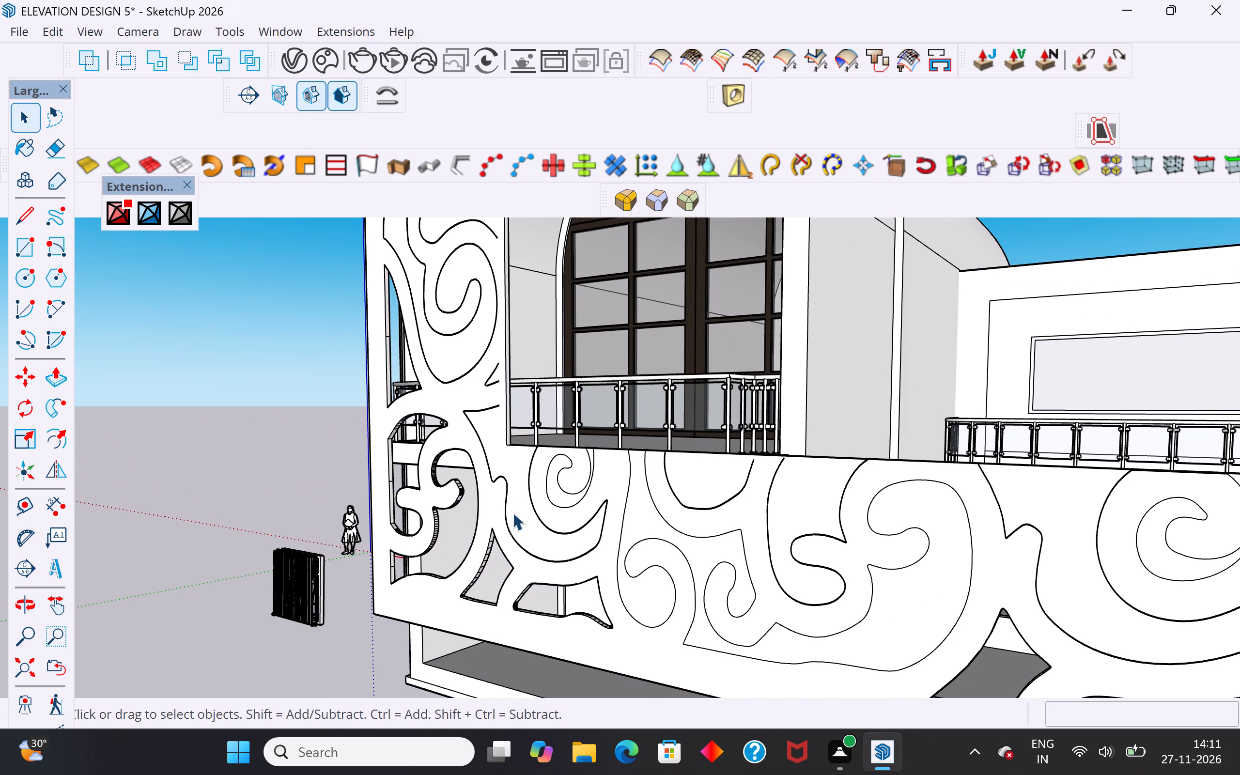
click(704, 556)
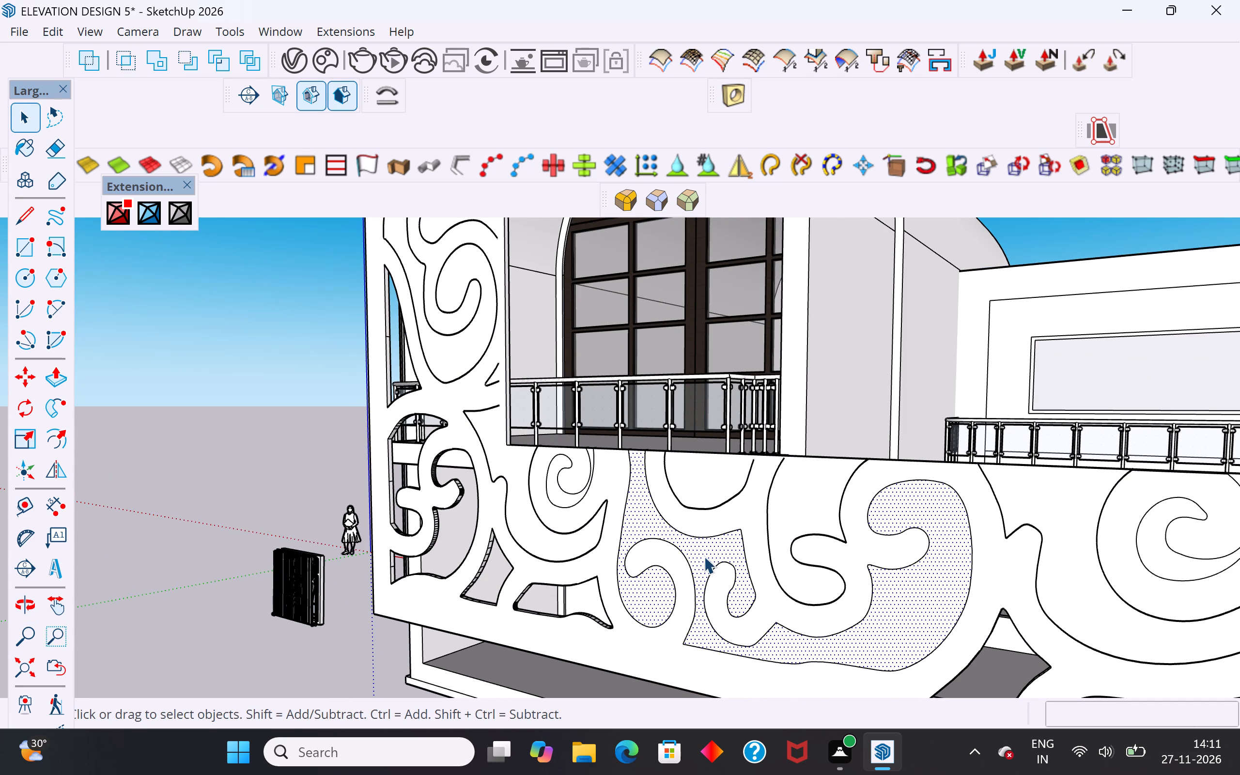
key(Delete)
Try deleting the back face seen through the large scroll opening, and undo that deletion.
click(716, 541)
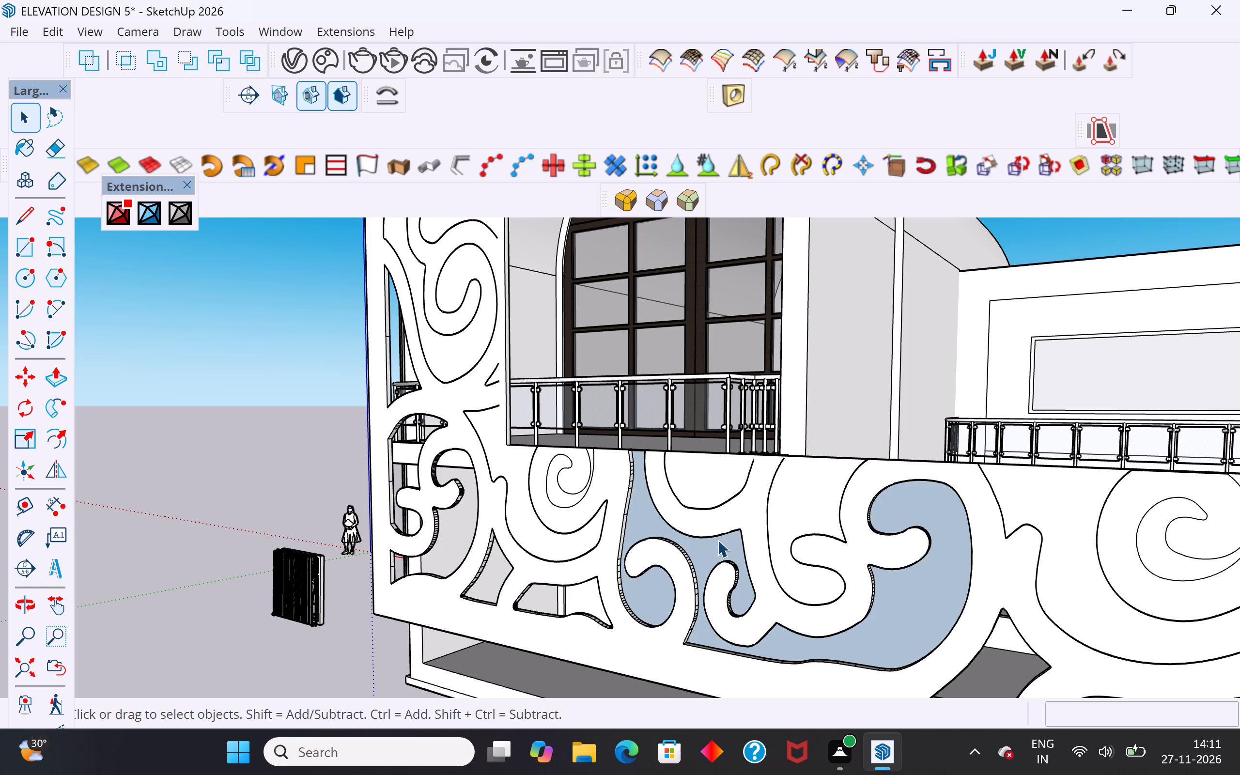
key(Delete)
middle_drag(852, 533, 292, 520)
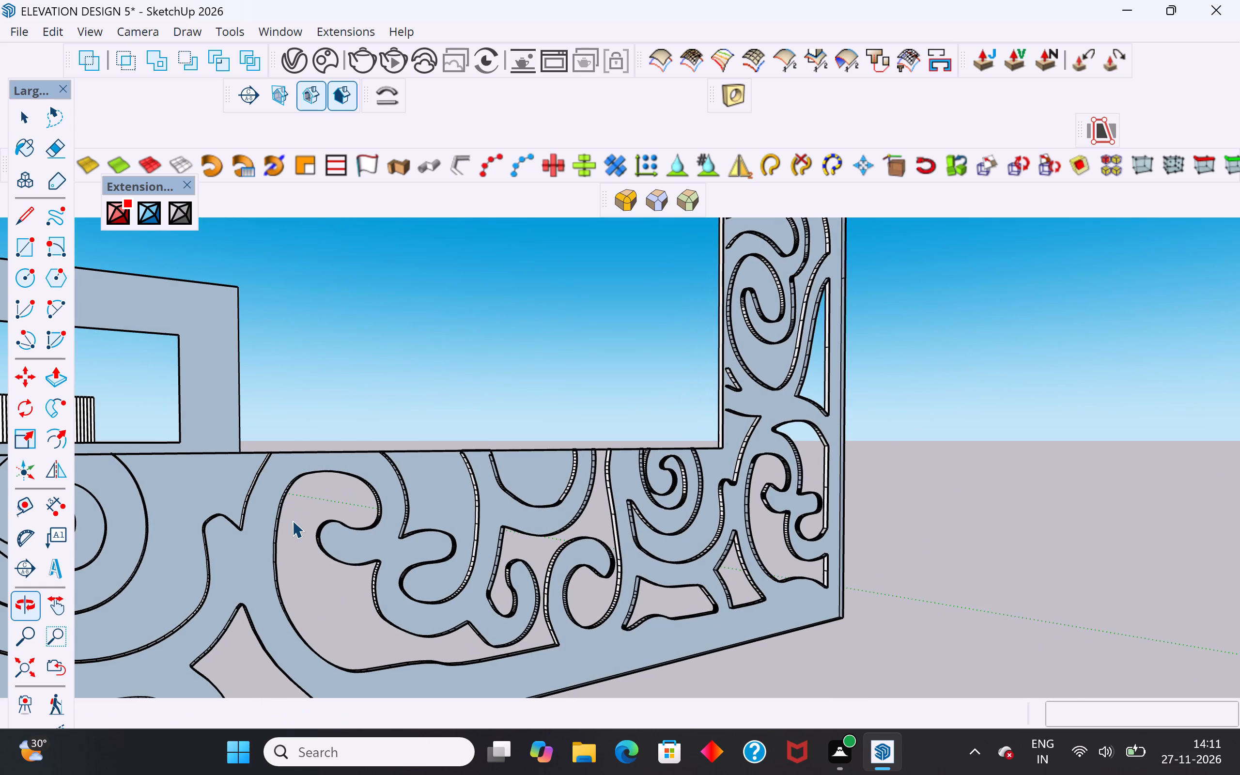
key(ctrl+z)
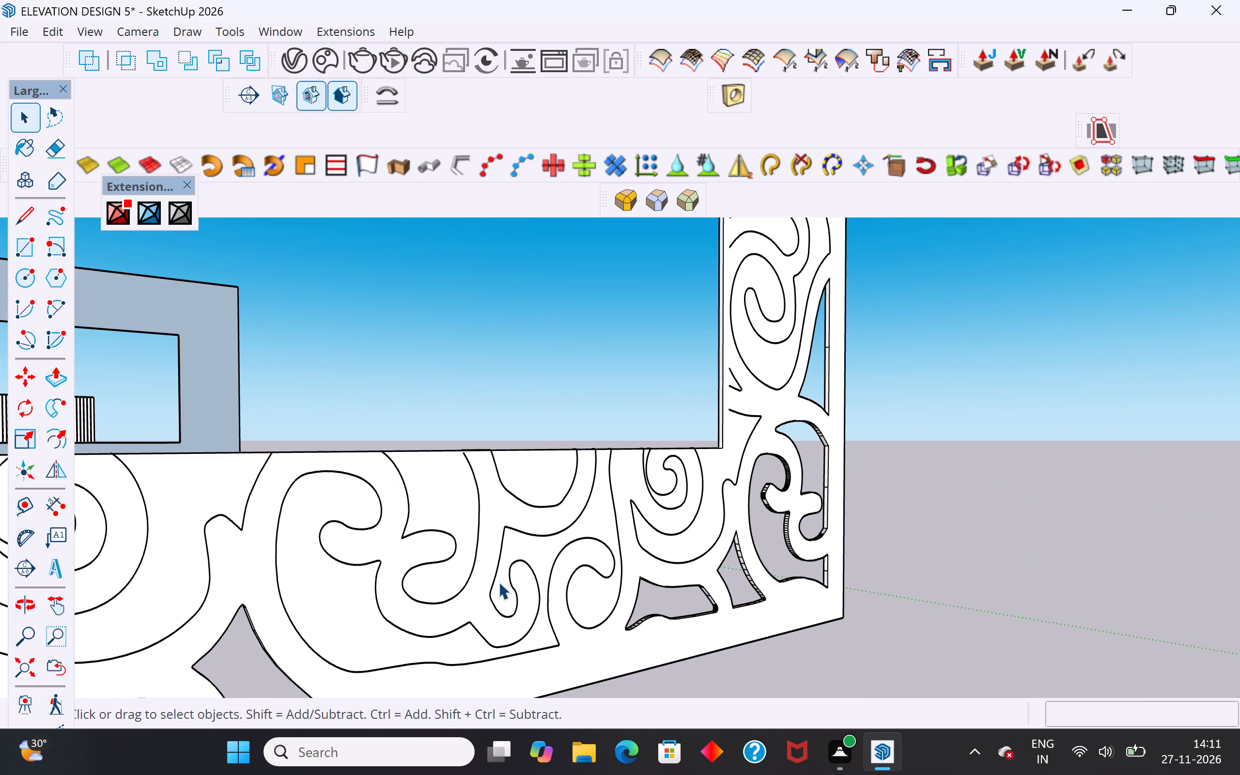
Select the whole jali panel and intersect its faces with the model.
scroll(569, 550, down, 8)
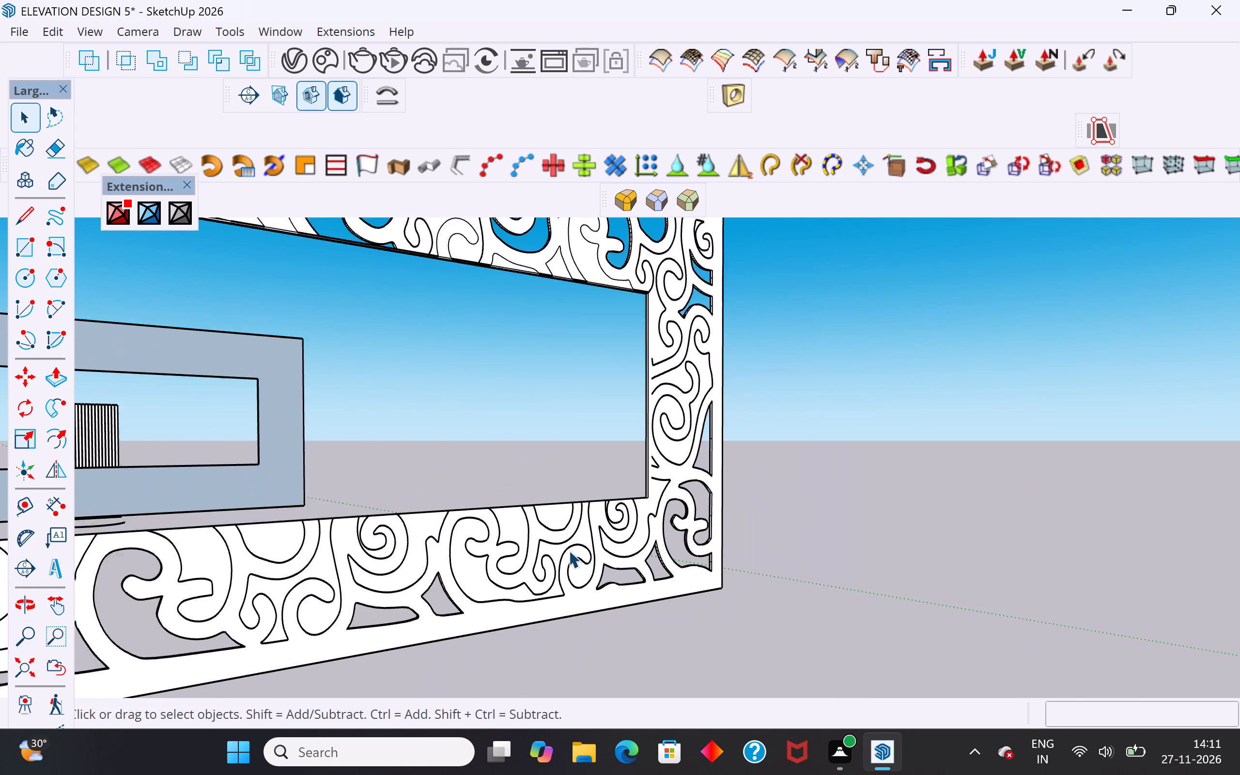
scroll(569, 550, down, 12)
middle_drag(367, 603, 350, 602)
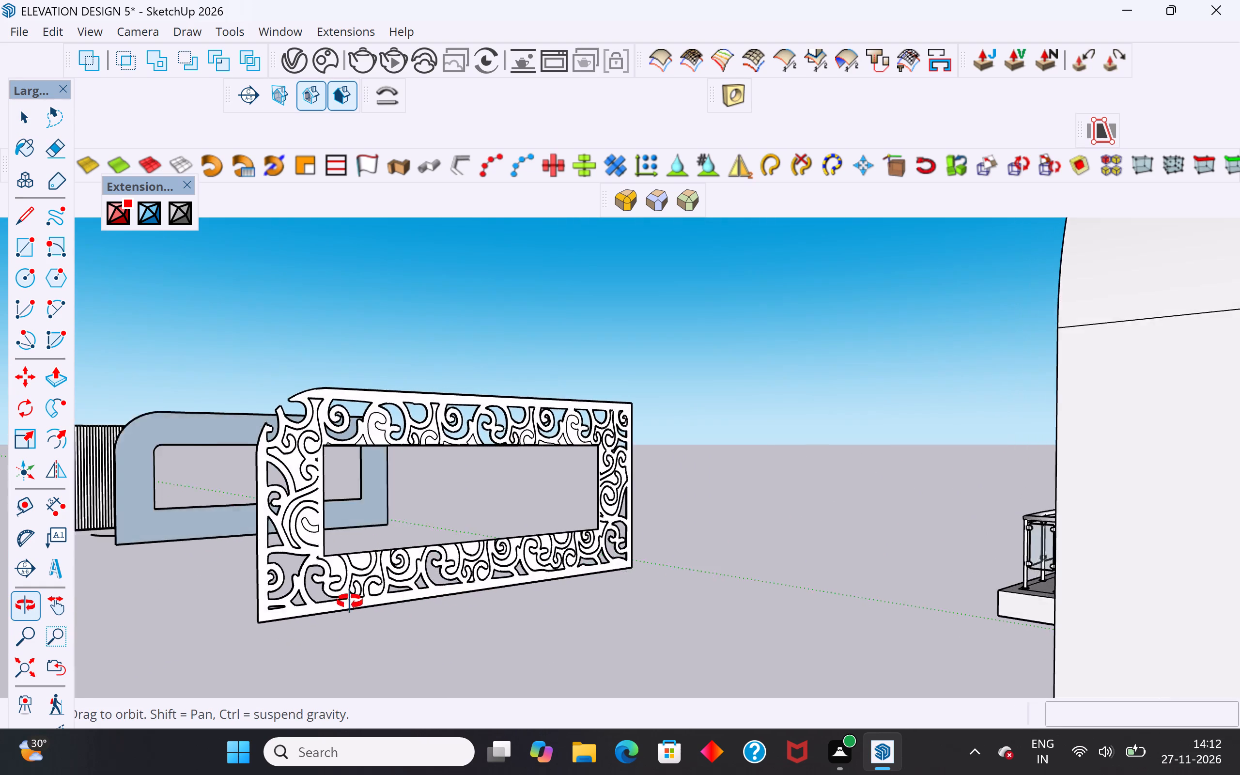
middle_drag(350, 602, 244, 724)
middle_drag(709, 375, 649, 414)
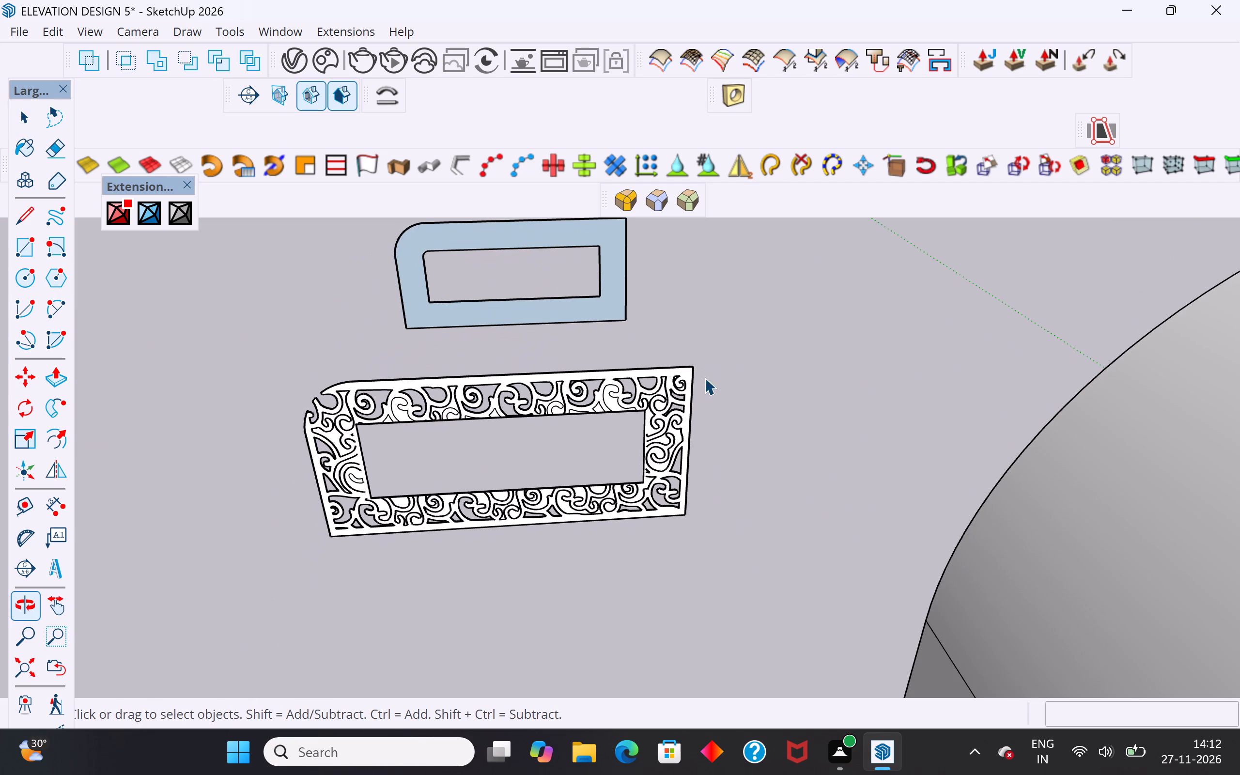
drag(734, 345, 247, 576)
right_click(333, 476)
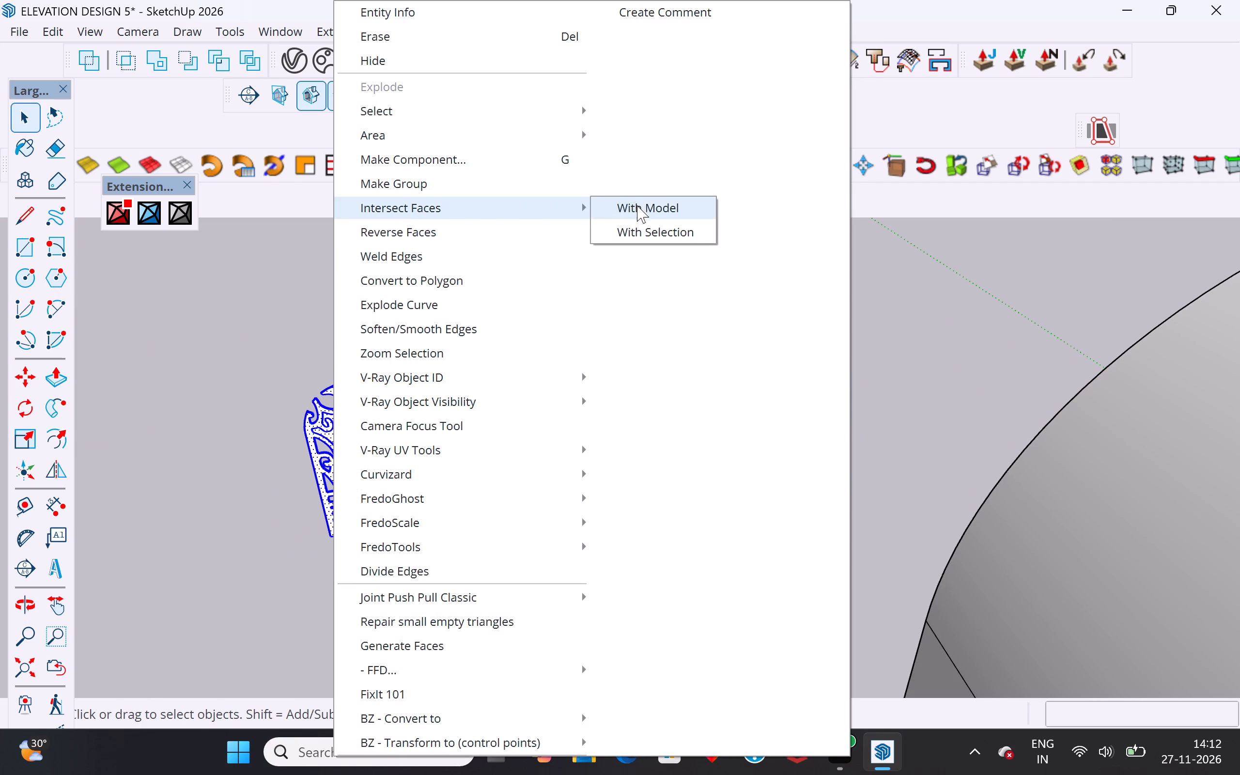
click(637, 205)
scroll(527, 556, up, 2)
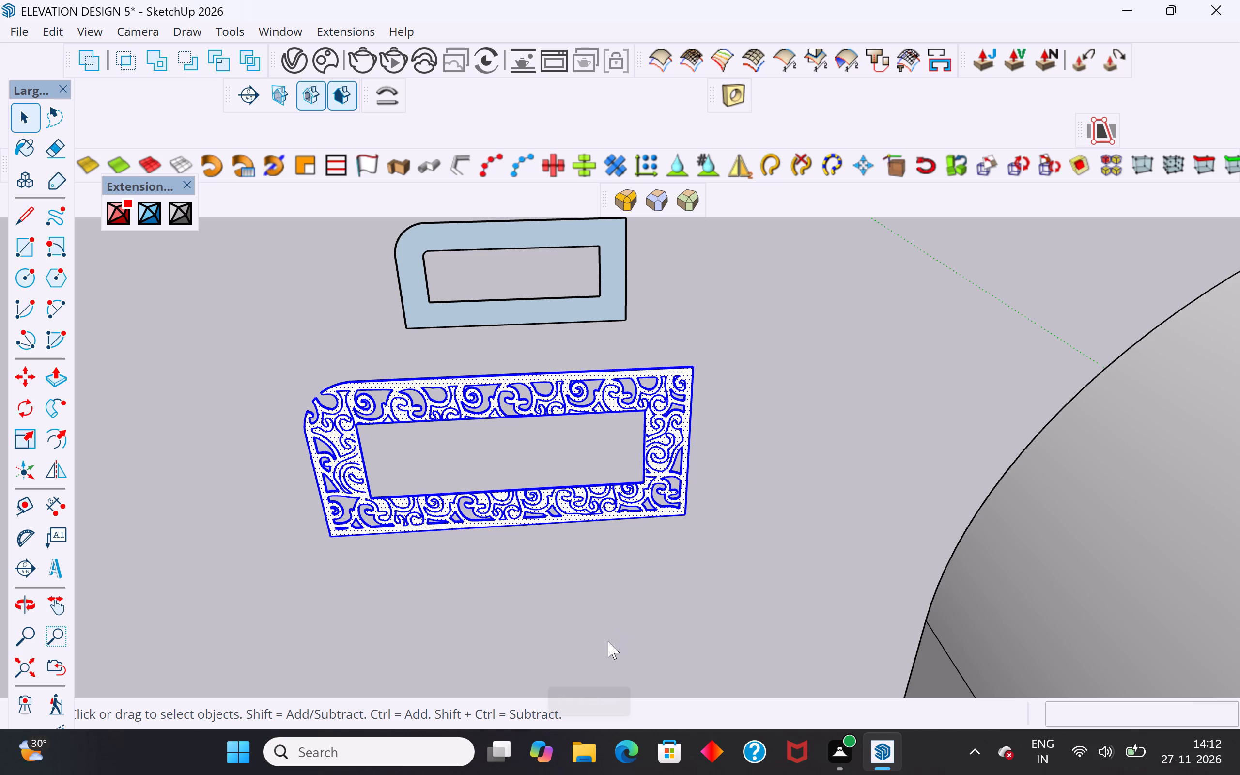
scroll(765, 461, up, 5)
scroll(766, 463, down, 3)
Save the model.
key(ctrl+s)
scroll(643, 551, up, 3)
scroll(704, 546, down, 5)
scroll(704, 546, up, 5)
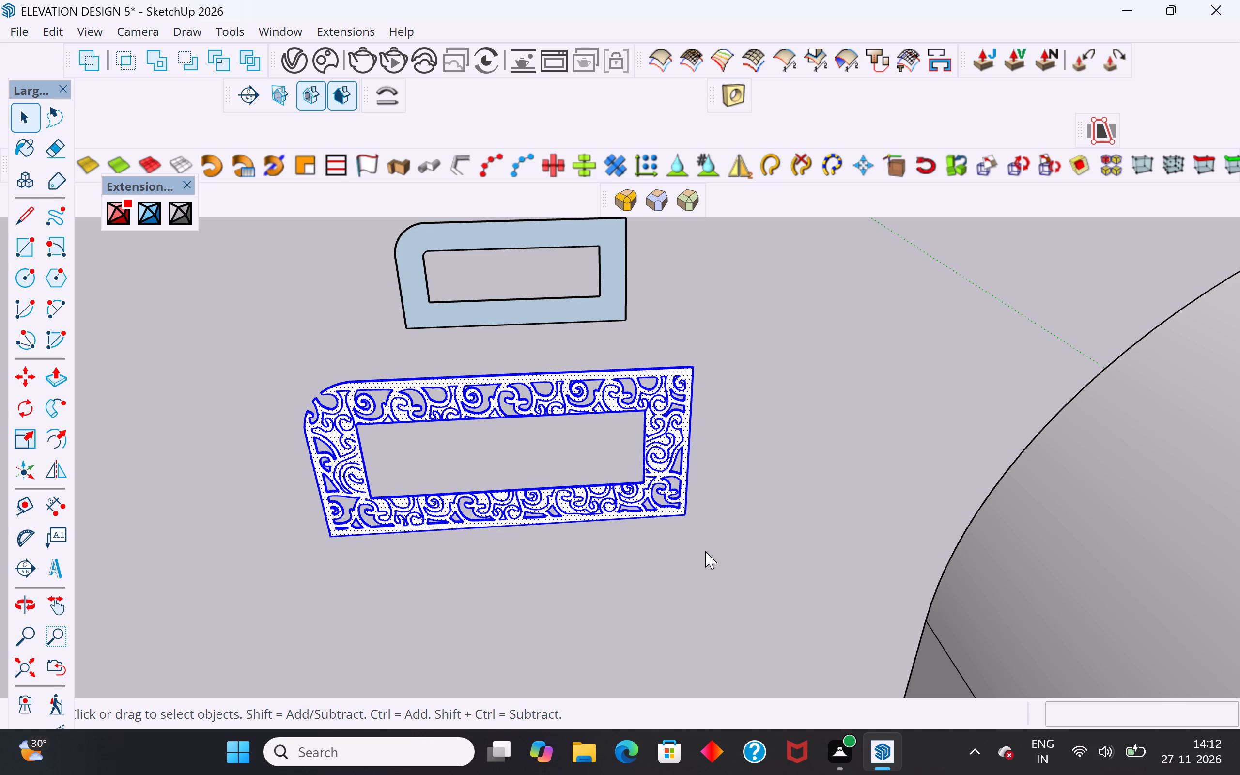
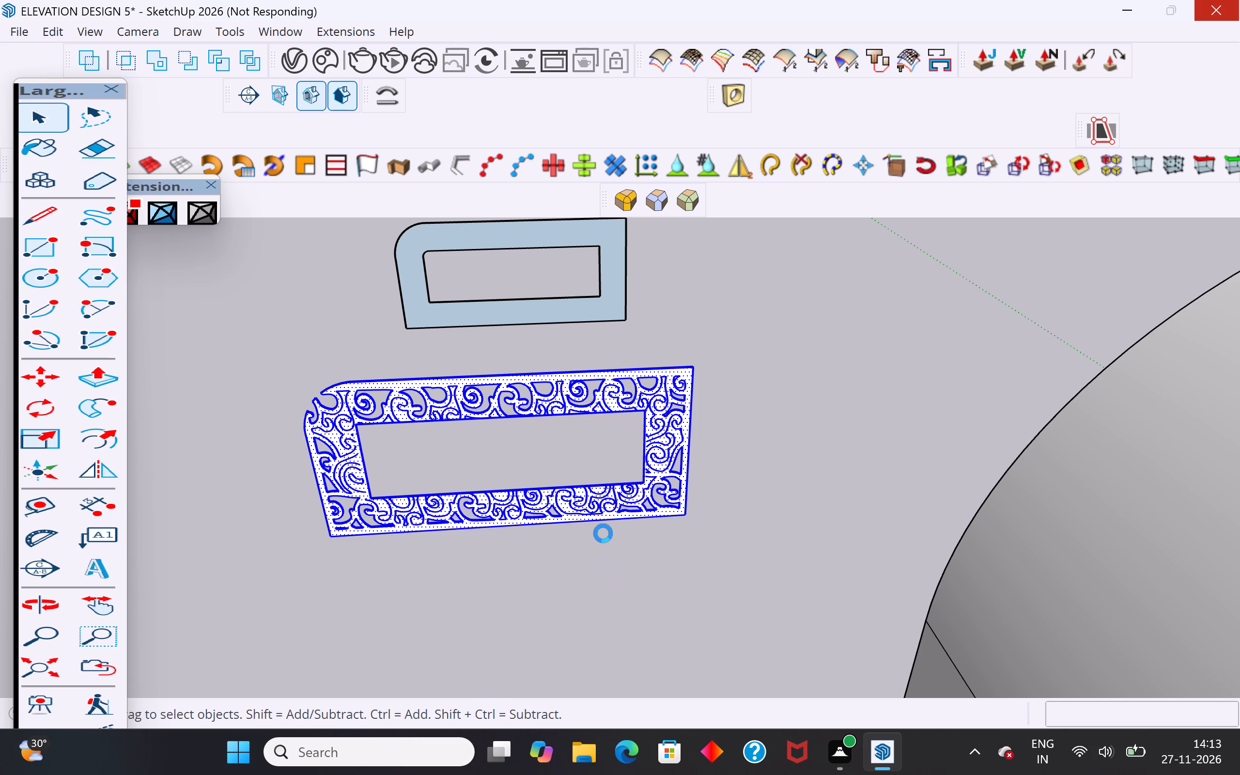
Open the Windows Task Manager to check the running SketchUp process.
right_click(939, 761)
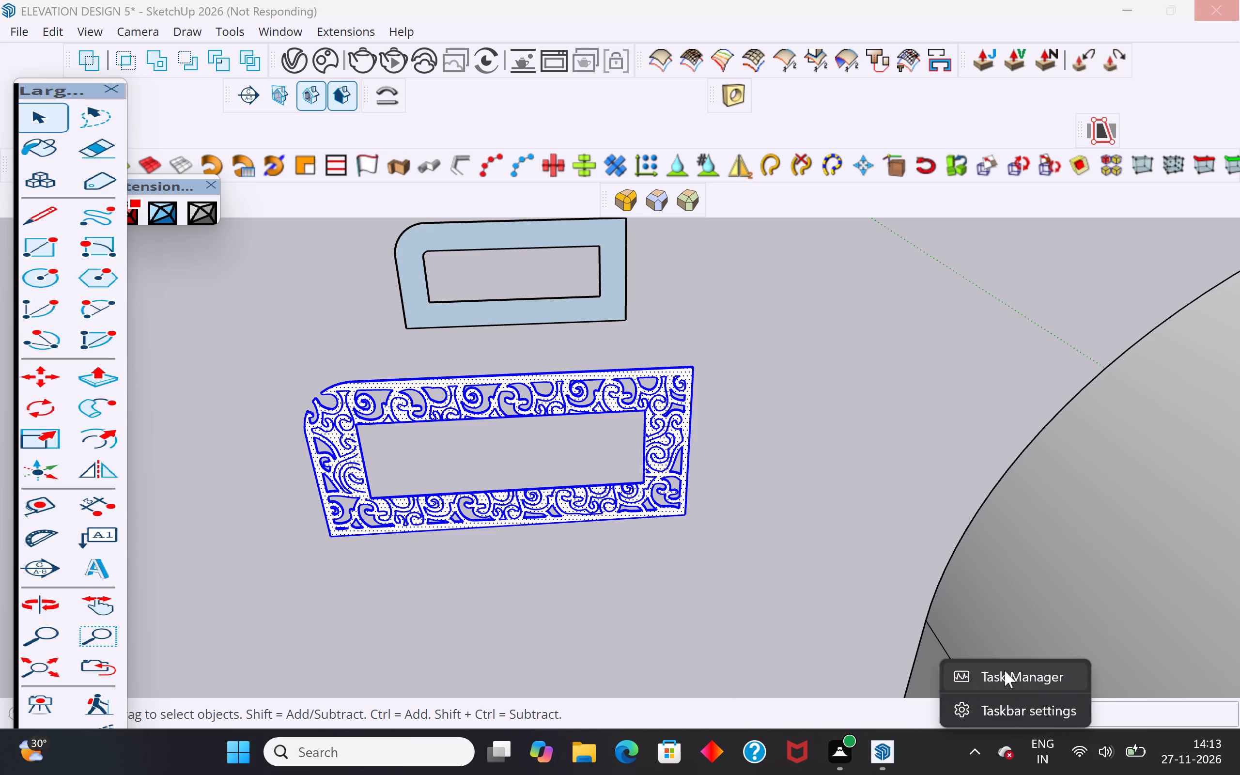
click(1005, 670)
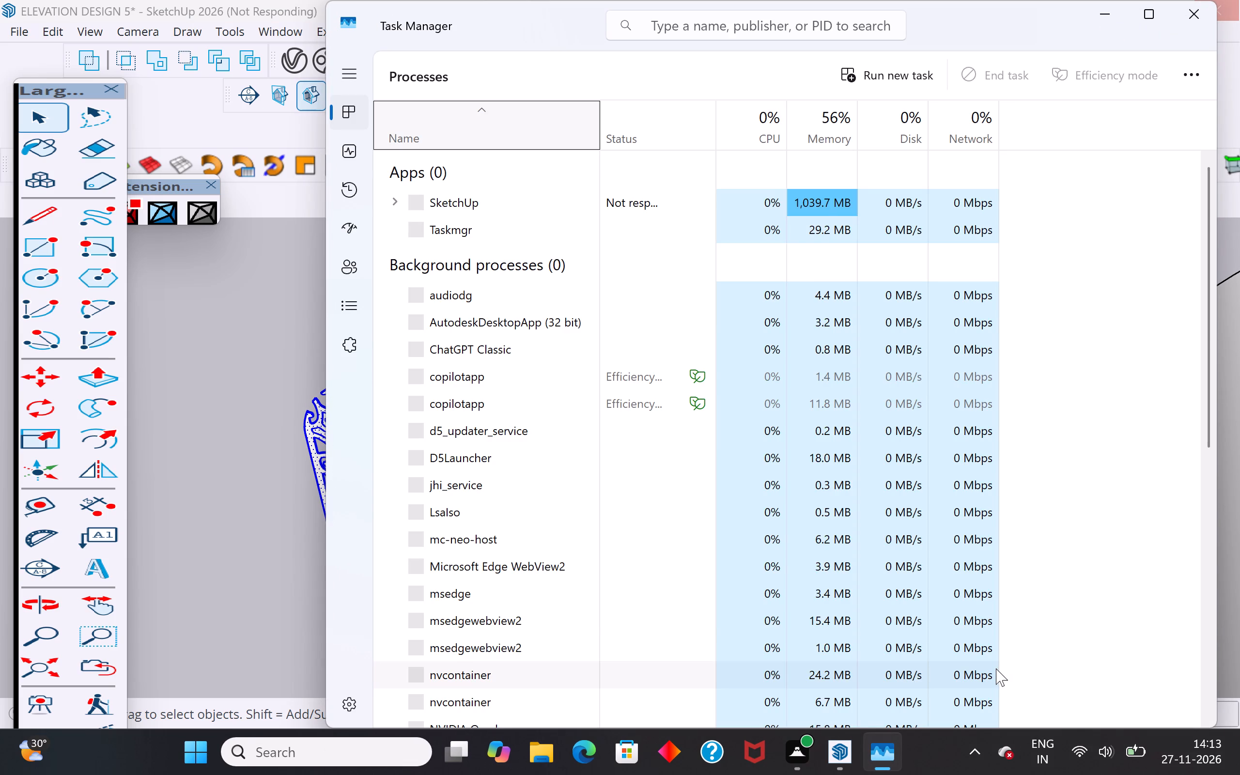
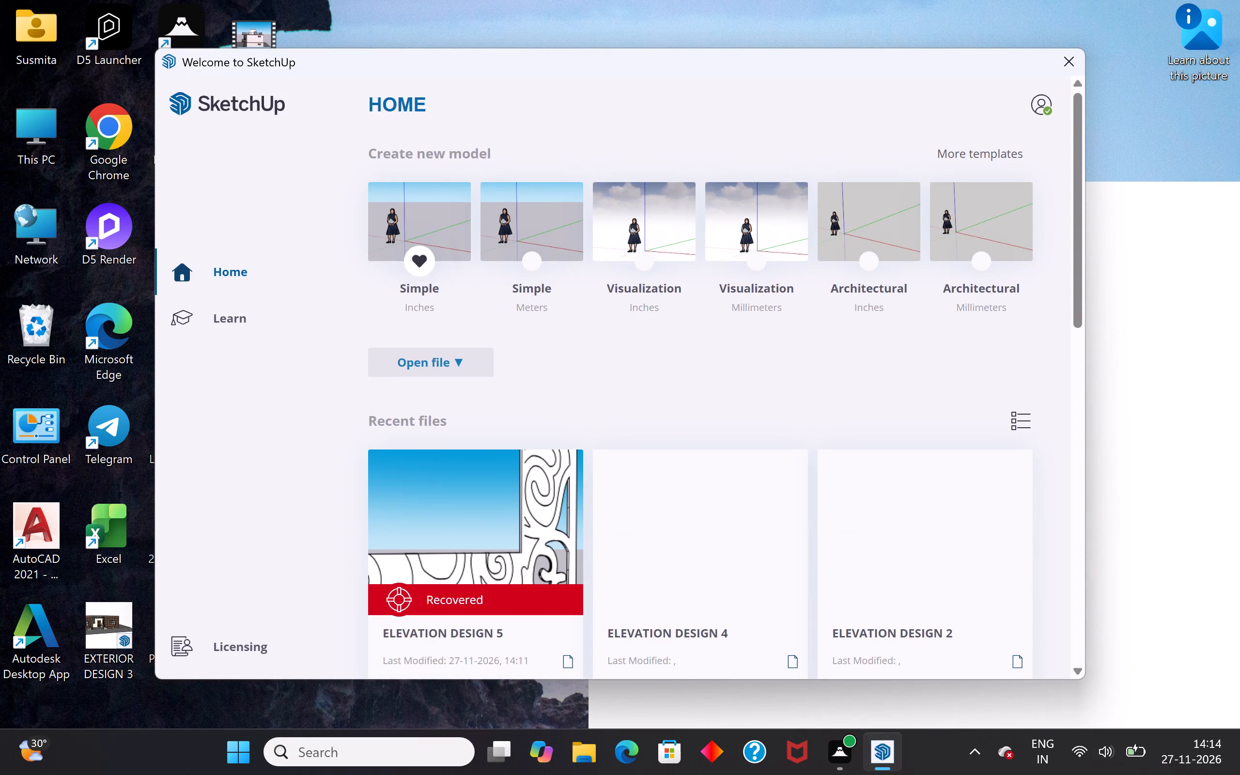
Open the recovered ELEVATION DESIGN 5 model from the recent files.
click(485, 528)
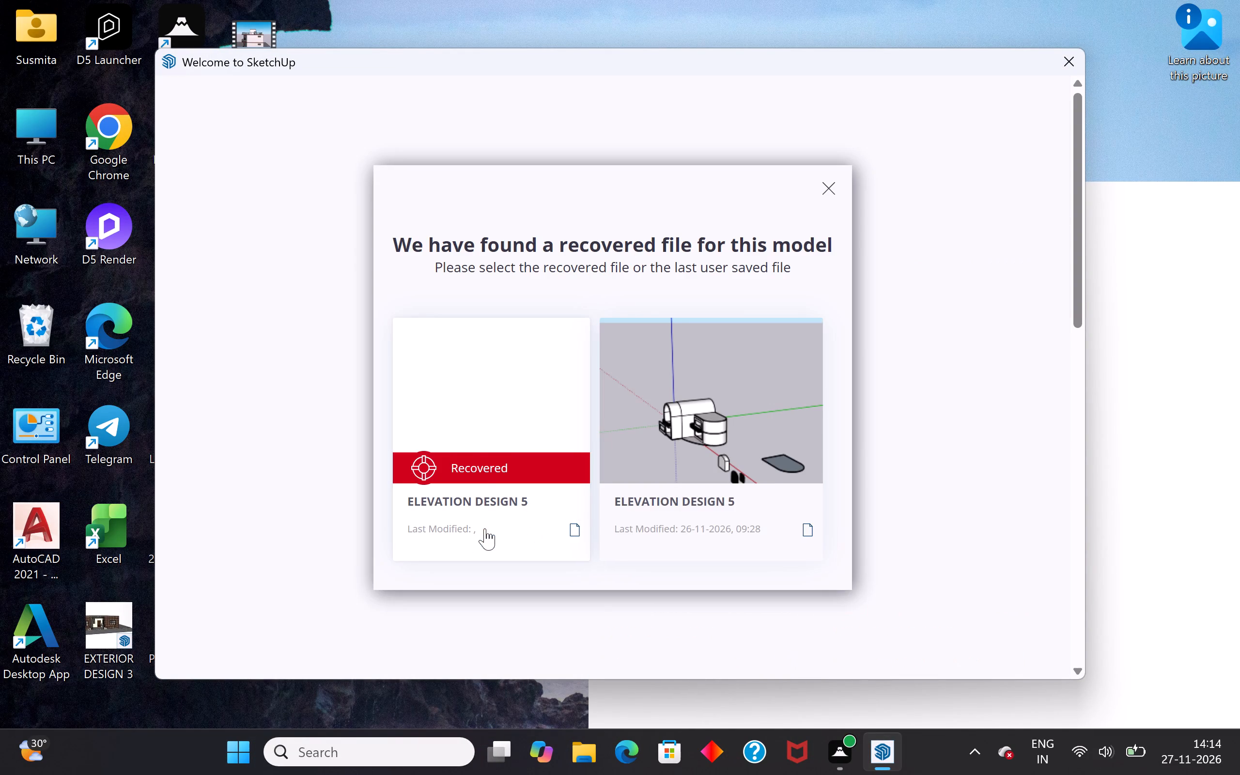
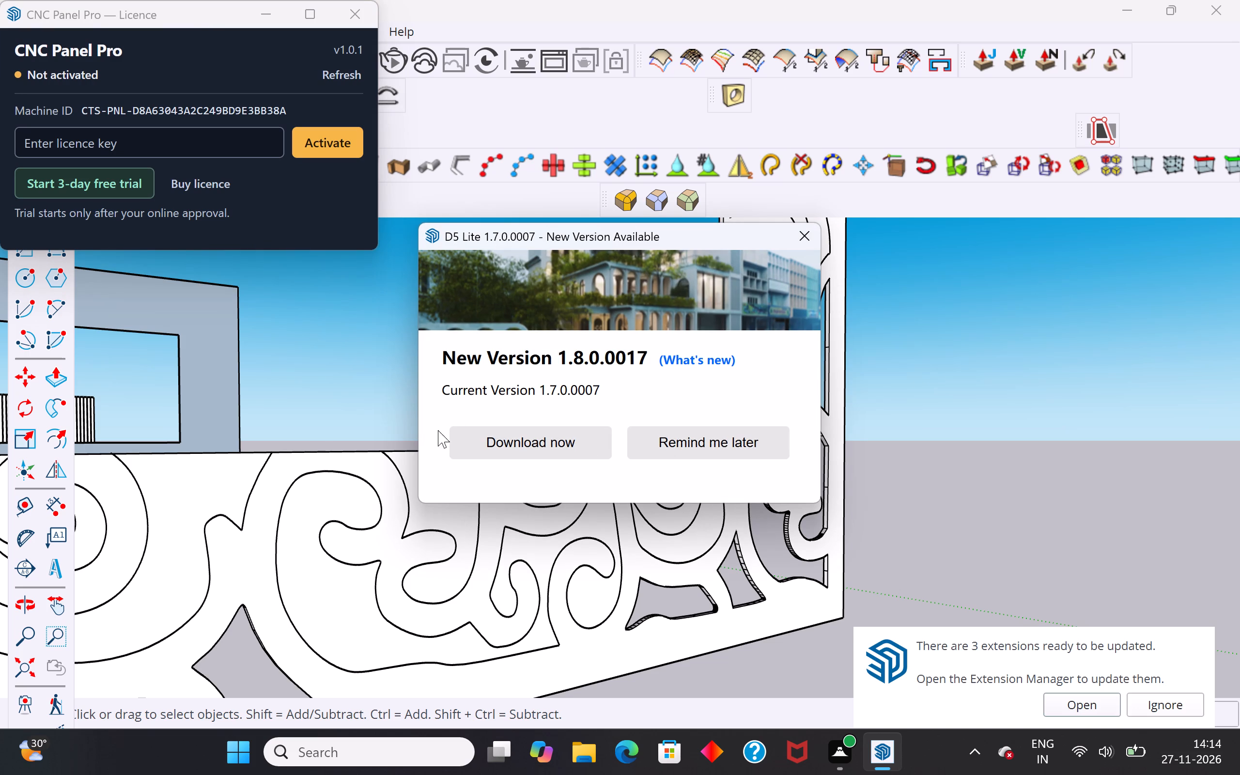
Postpone the D5 Lite update, close the CNC Panel Pro licence window and ignore the extension updates.
click(721, 443)
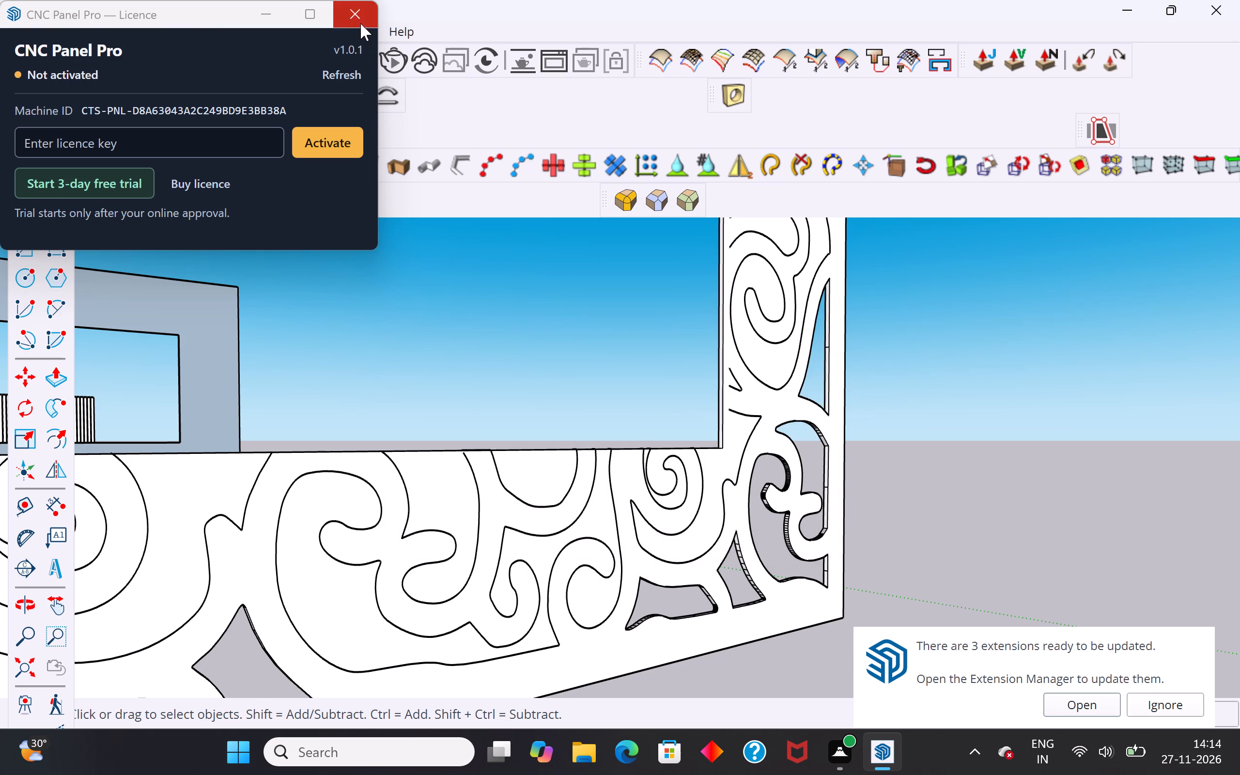
click(358, 20)
scroll(633, 465, down, 6)
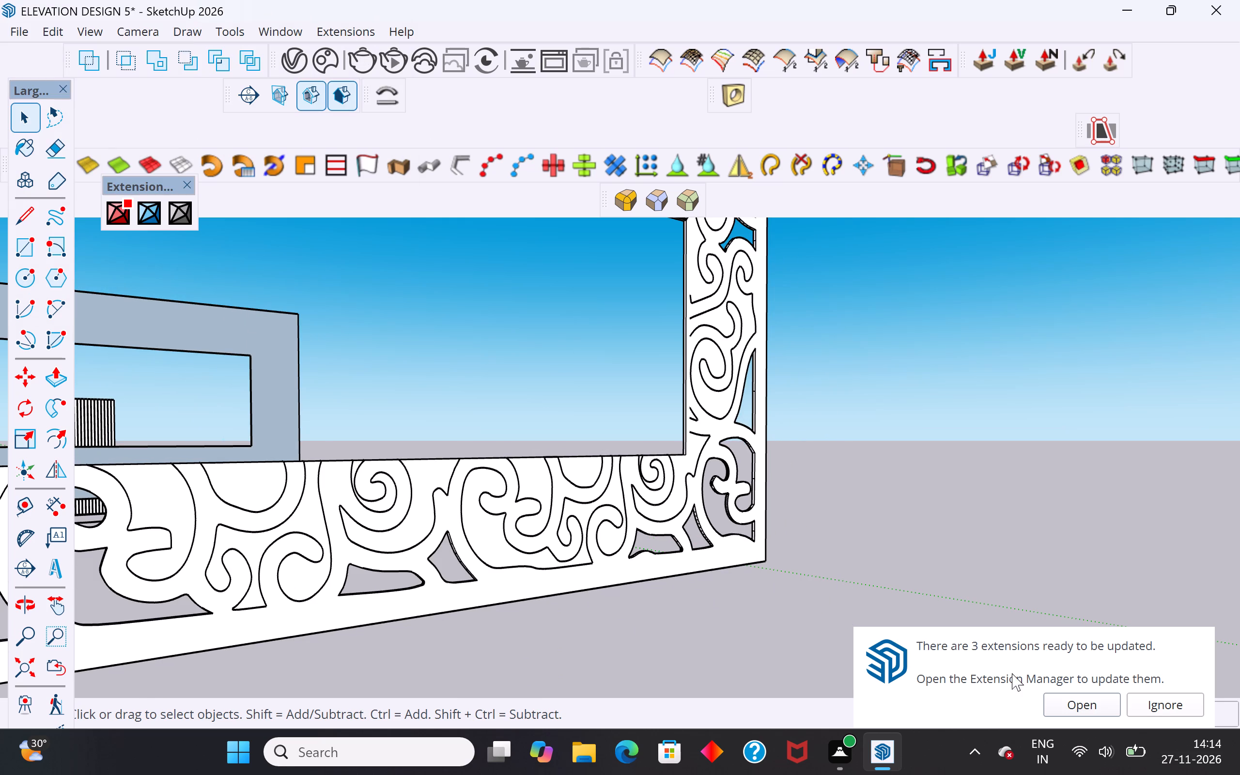
click(1151, 706)
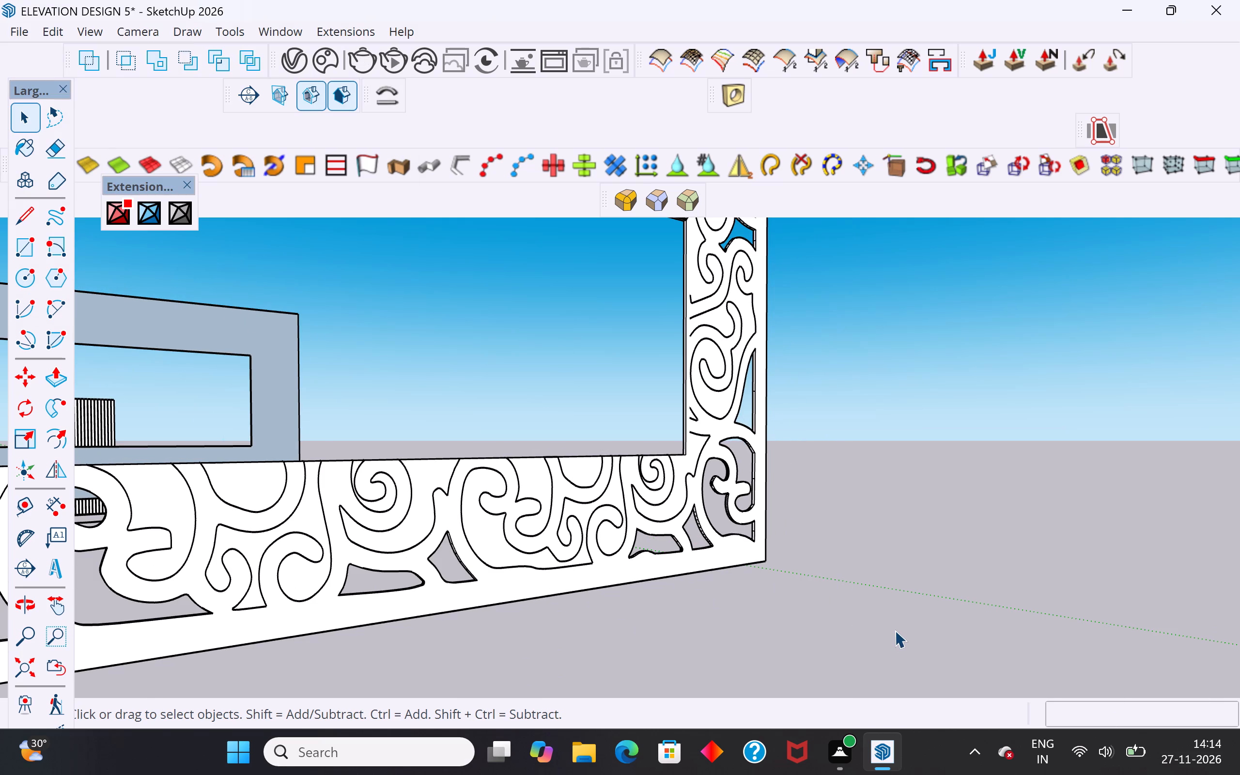
Cut through the hooked scroll region nearest the rounded corner in the jali panel's top border by deleting its front and back faces.
scroll(898, 527, down, 8)
middle_drag(898, 525, 899, 657)
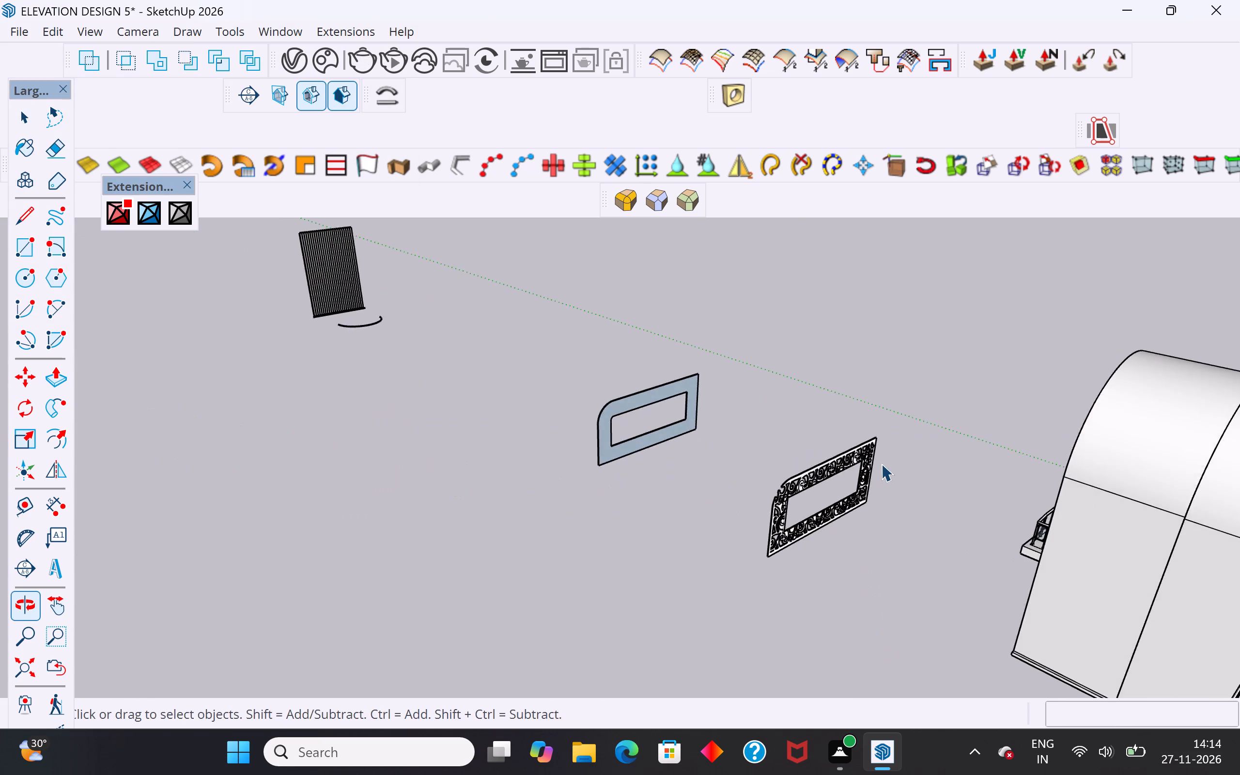
scroll(881, 464, up, 6)
middle_drag(800, 503, 1213, 441)
scroll(806, 456, up, 11)
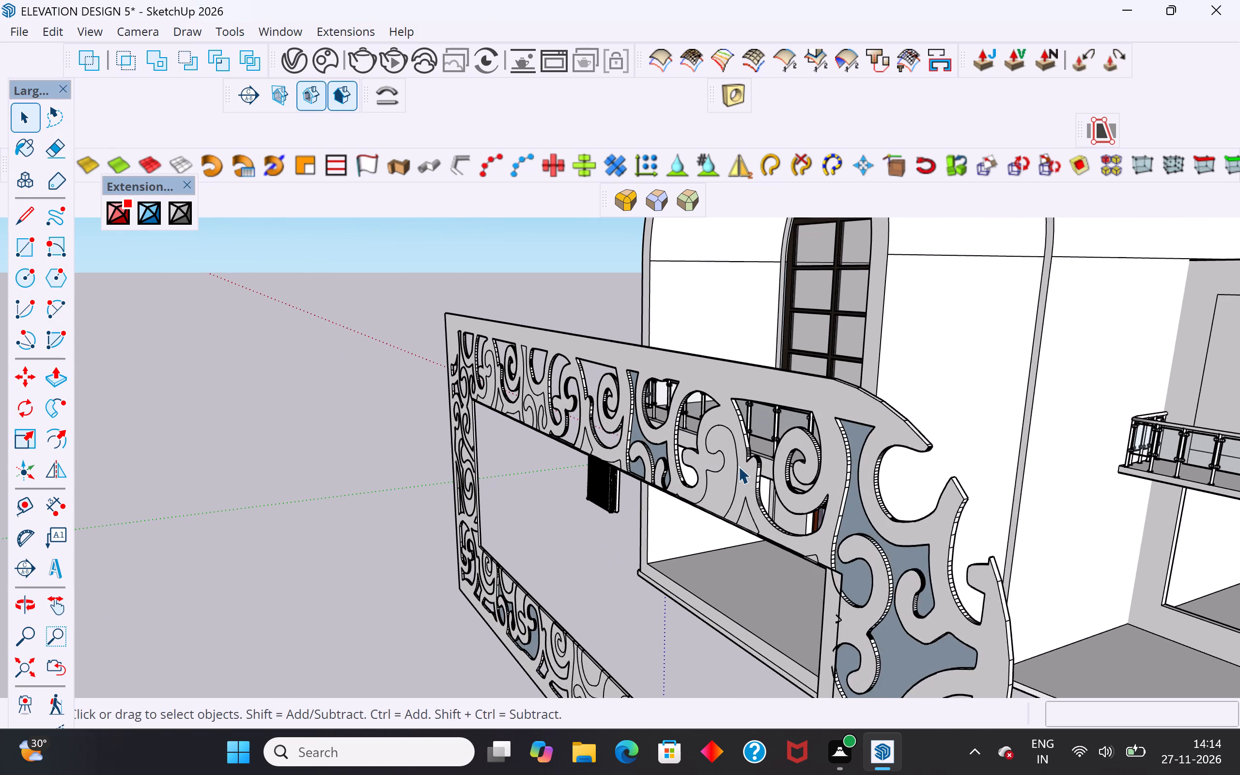
click(720, 488)
middle_drag(938, 523, 478, 583)
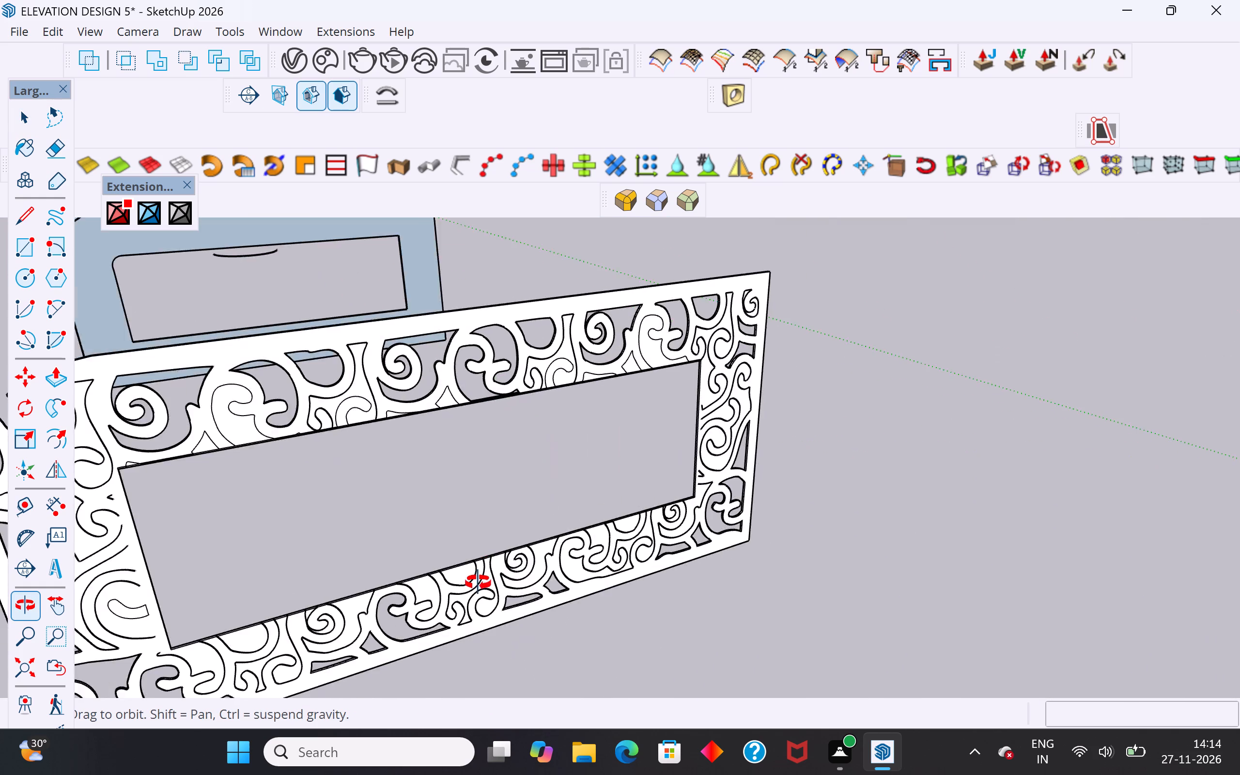
middle_drag(478, 583, 1018, 488)
key(Delete)
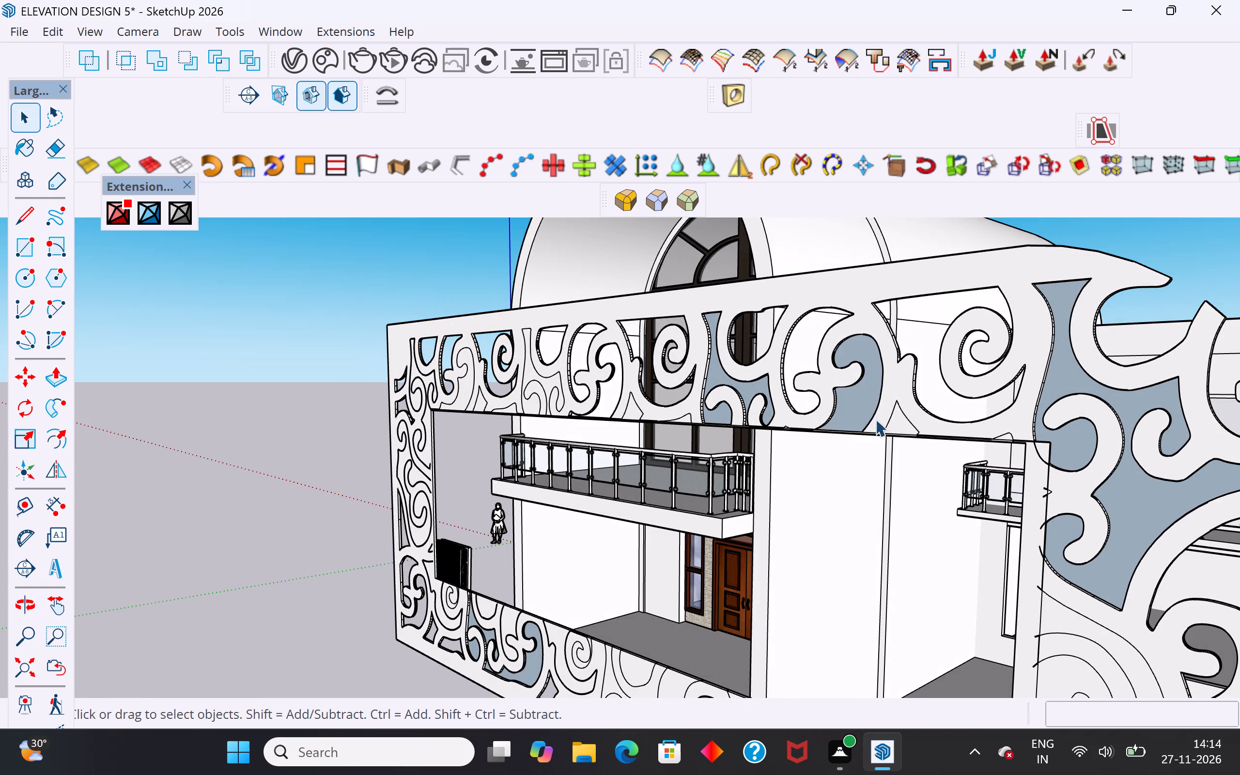
click(852, 394)
key(Delete)
Delete the crescent-shaped infill inside the large spiral in the jali panel's wide side border, beside the central opening.
middle_drag(956, 436, 427, 511)
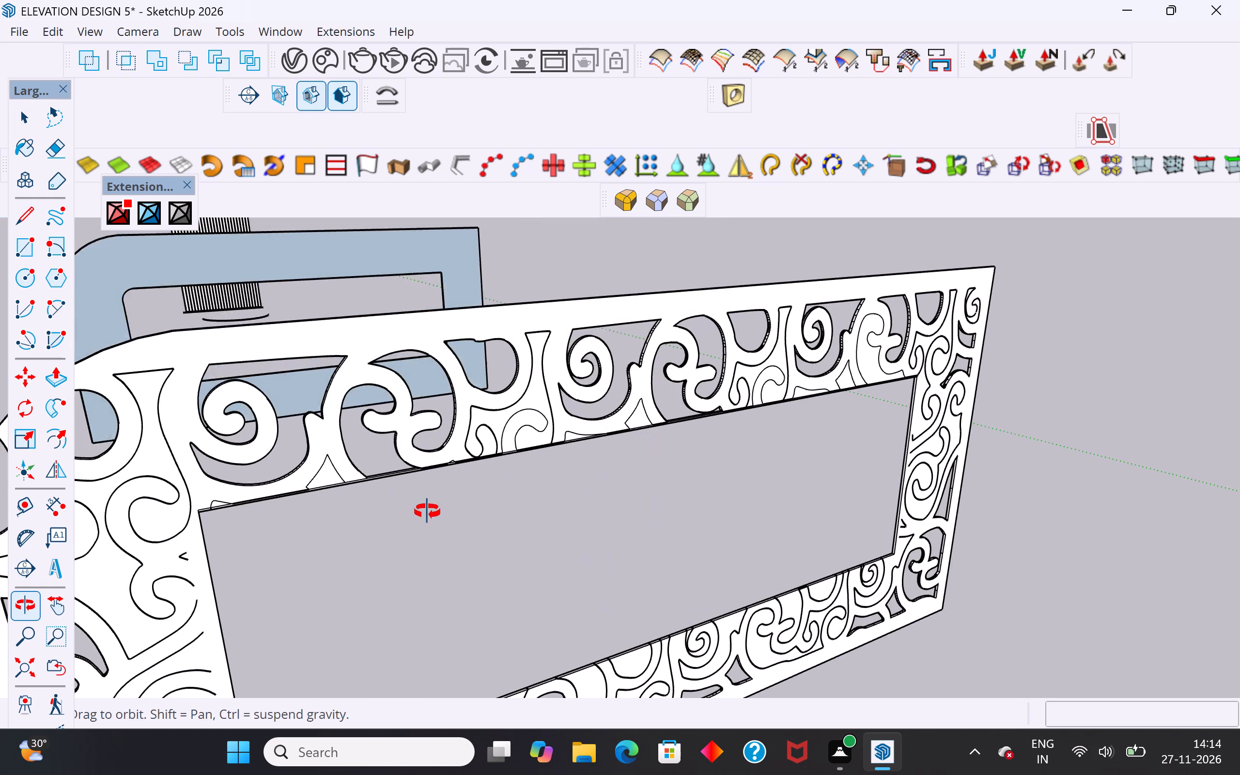
middle_drag(427, 511, 446, 476)
scroll(506, 424, up, 2)
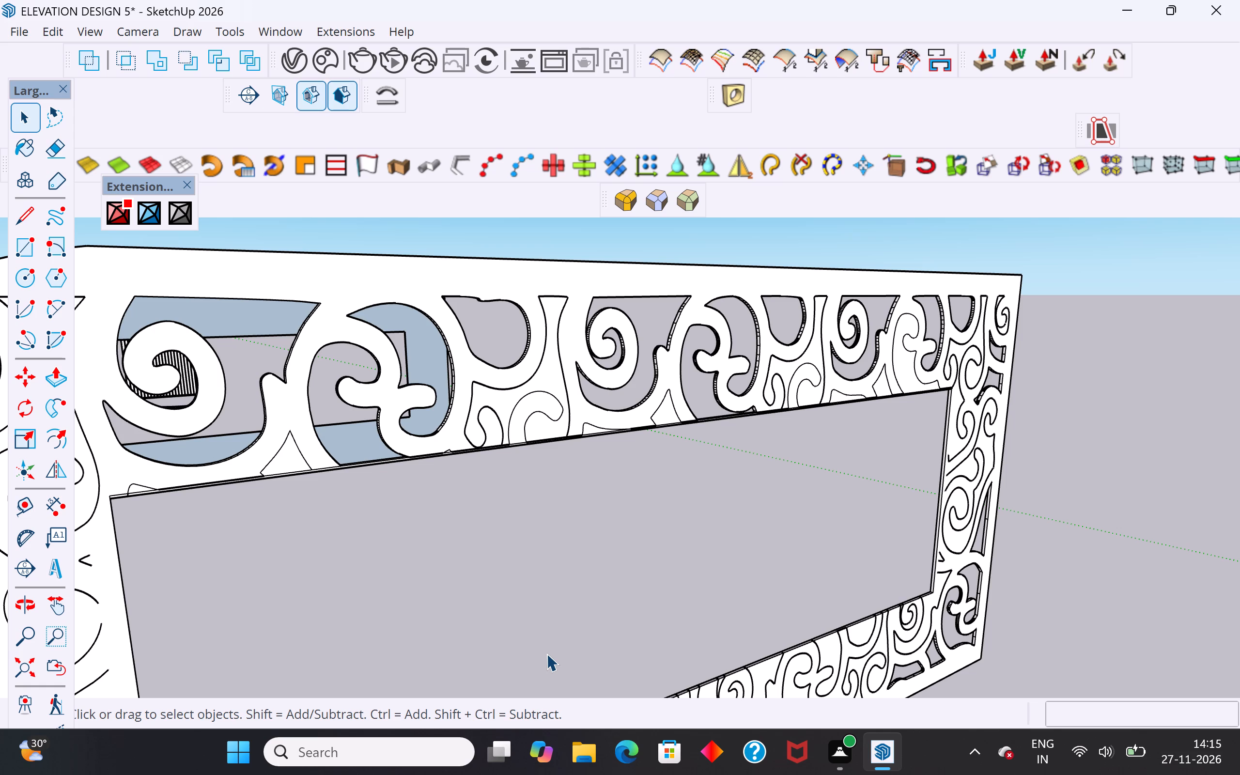
scroll(543, 536, down, 8)
middle_drag(578, 557, 571, 573)
scroll(572, 569, up, 8)
scroll(573, 568, down, 1)
scroll(573, 568, up, 6)
scroll(572, 568, down, 1)
scroll(572, 568, up, 5)
scroll(590, 543, down, 6)
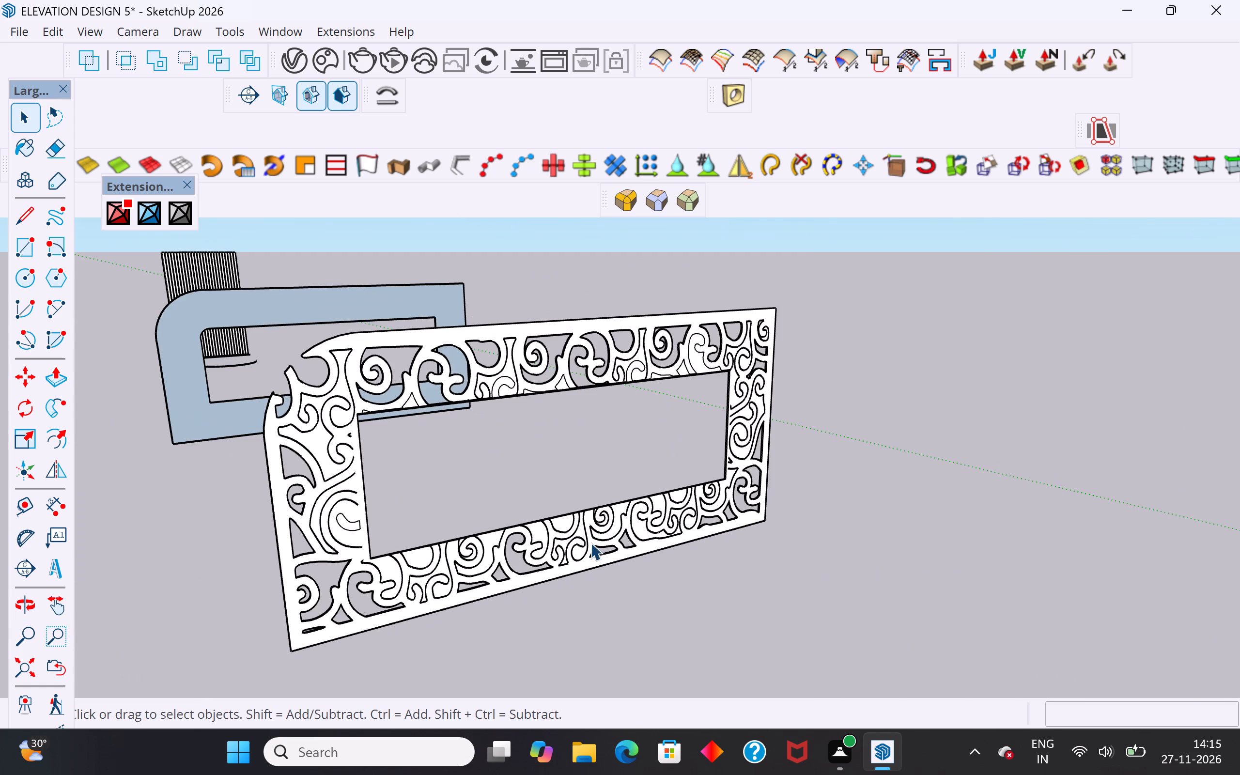
scroll(429, 563, up, 5)
click(382, 569)
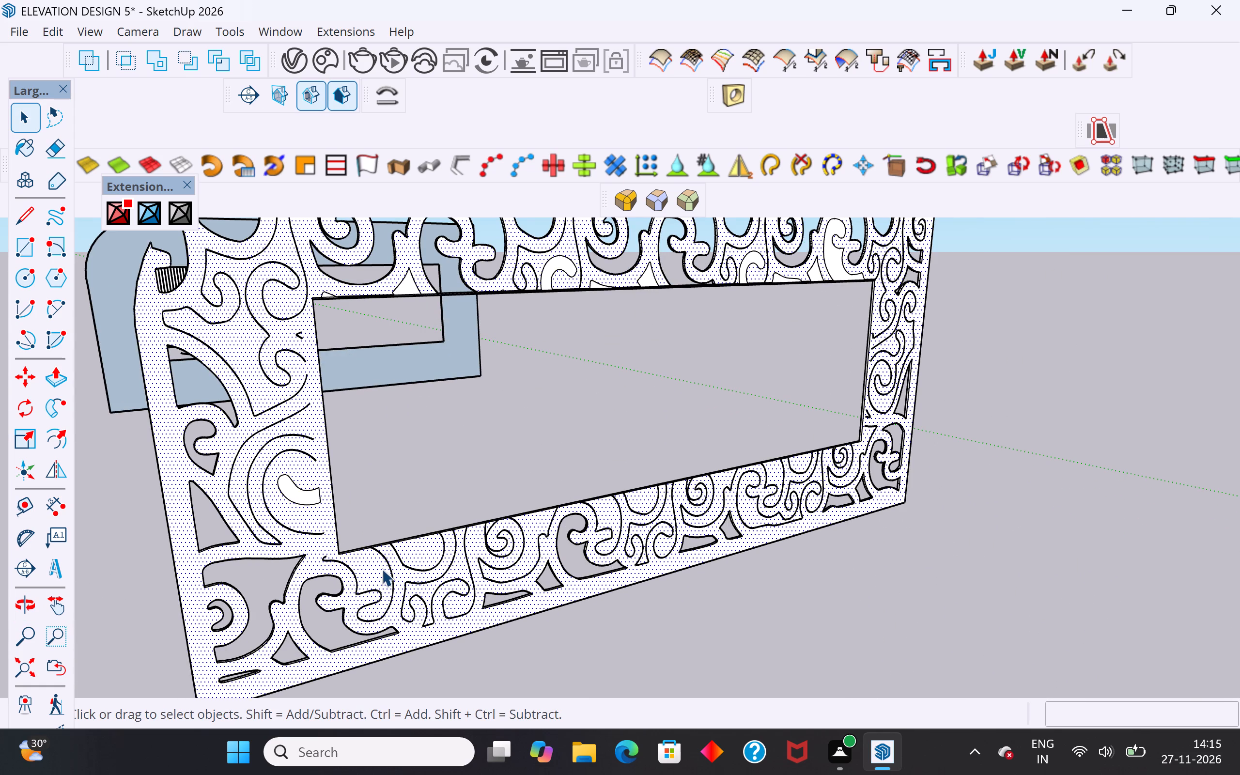
click(305, 500)
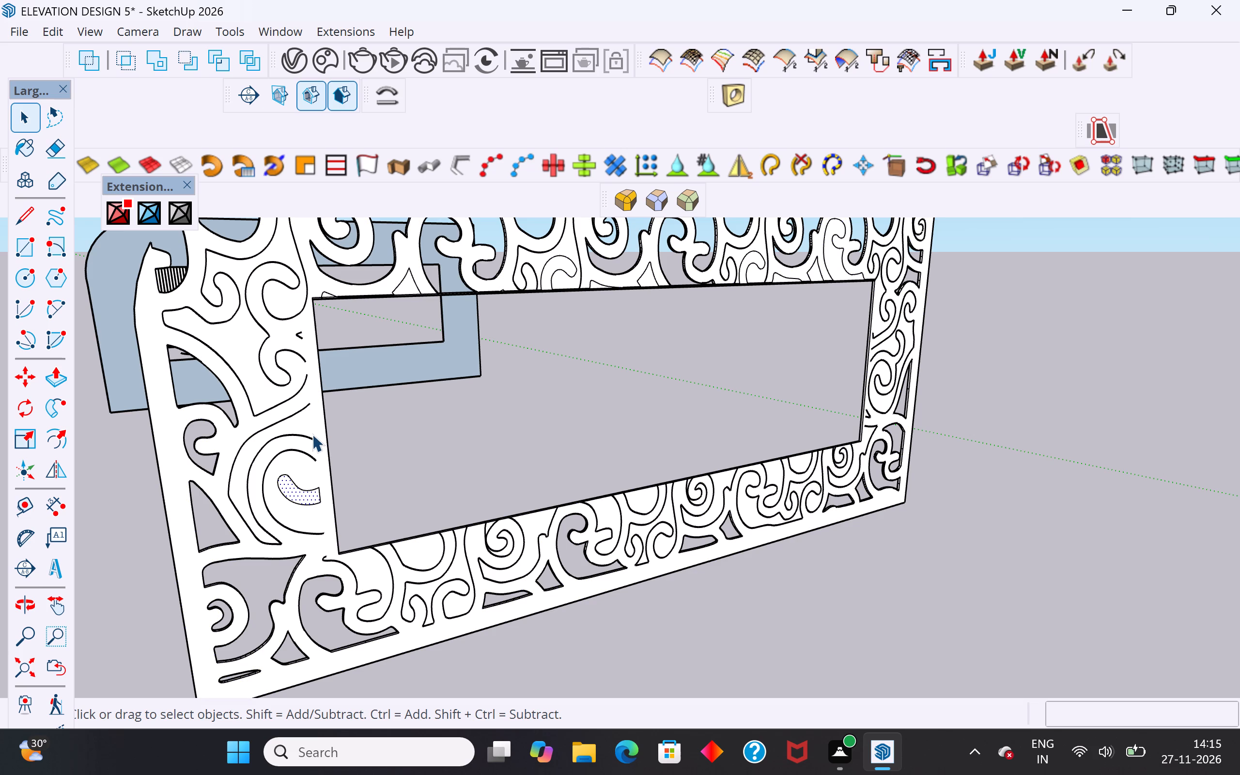
key(Delete)
scroll(296, 486, up, 4)
click(293, 495)
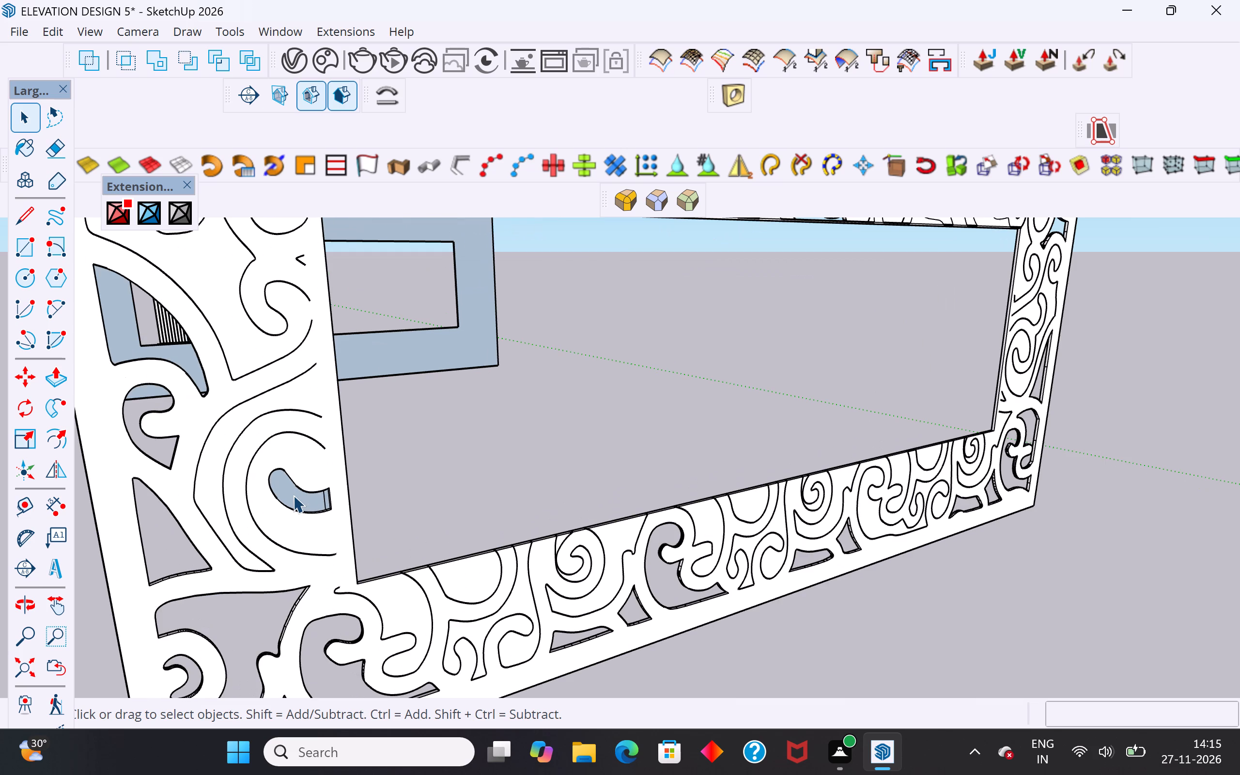
key(Delete)
Draw a line about 5 5/8" long closing the open scroll end beside the central opening in the panel's narrow side border.
middle_drag(293, 495, 664, 495)
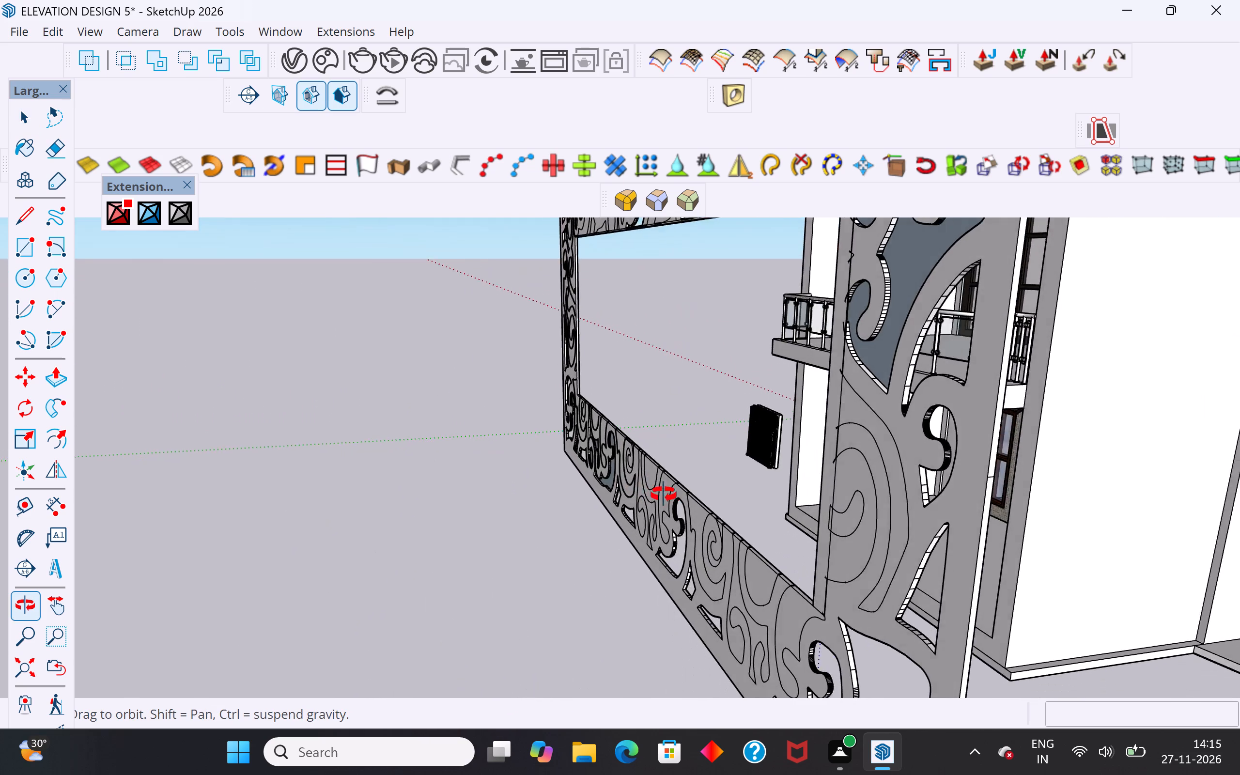
middle_drag(664, 495, 845, 543)
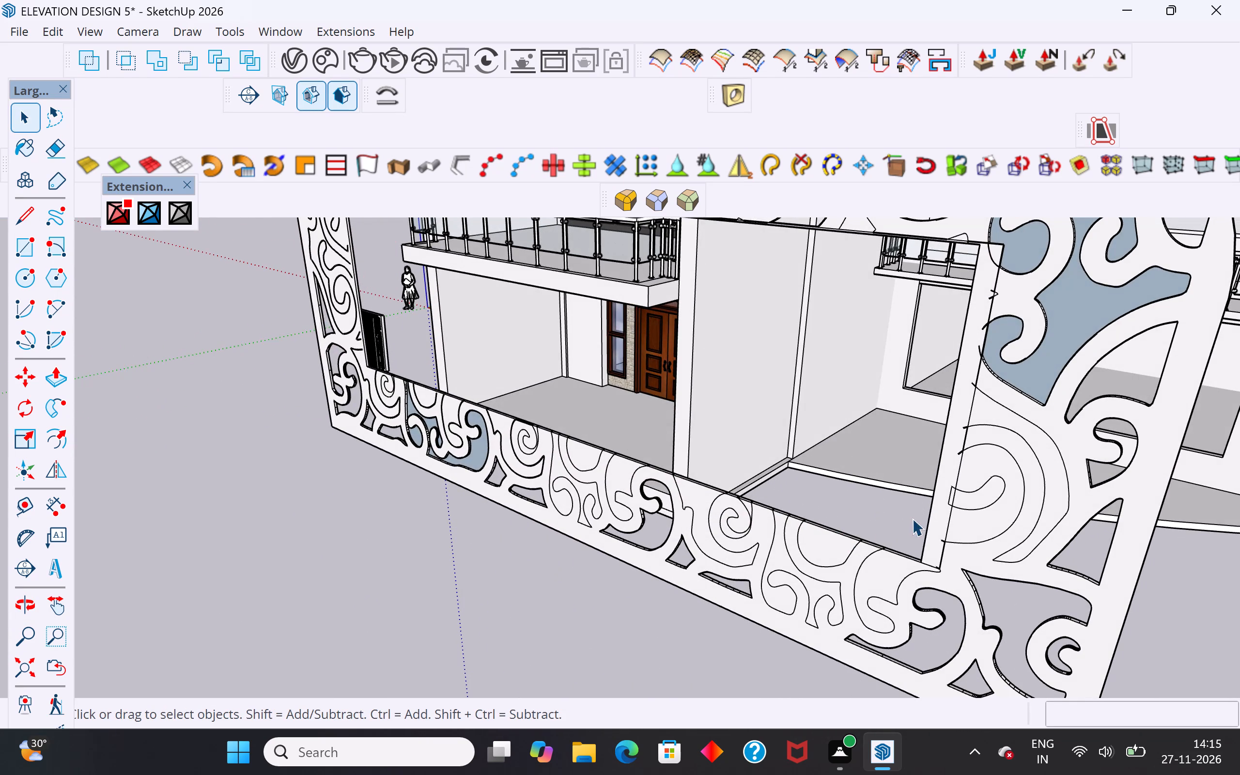
scroll(912, 518, down, 5)
middle_drag(900, 511, 995, 472)
scroll(911, 470, down, 1)
scroll(825, 441, up, 2)
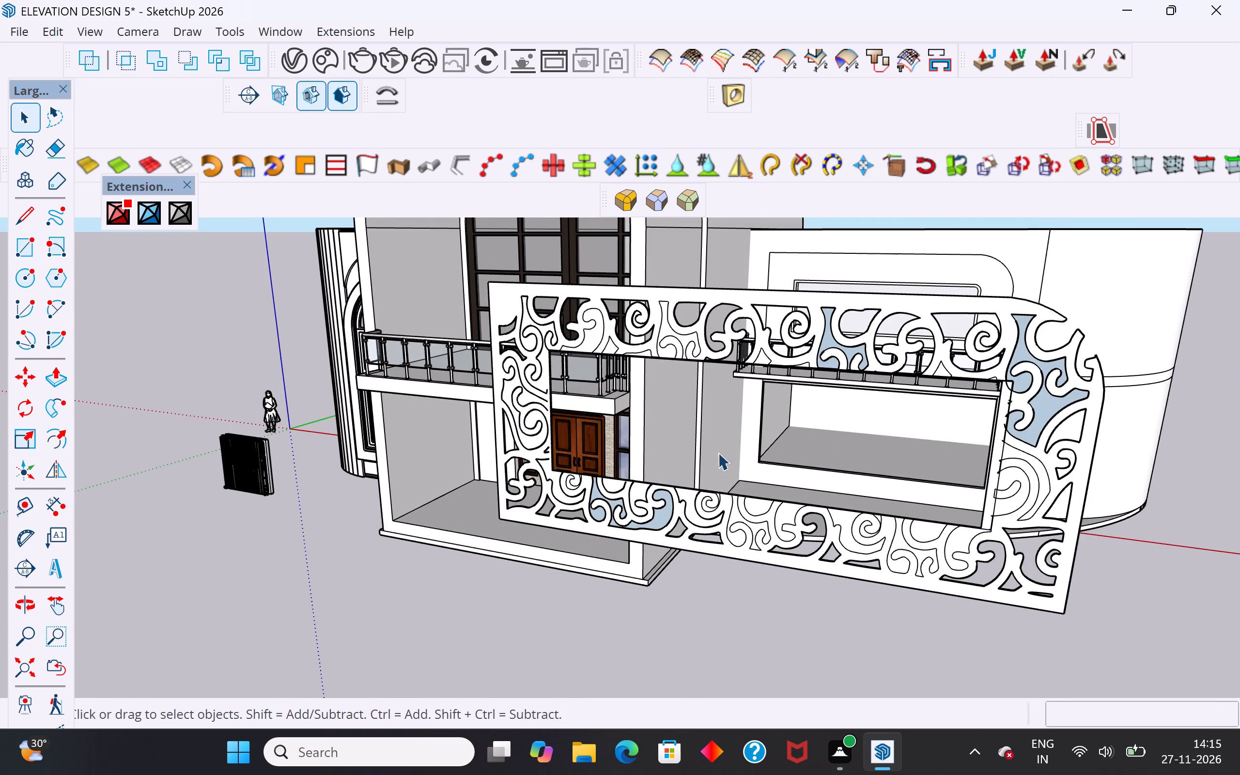
middle_drag(691, 491, 851, 482)
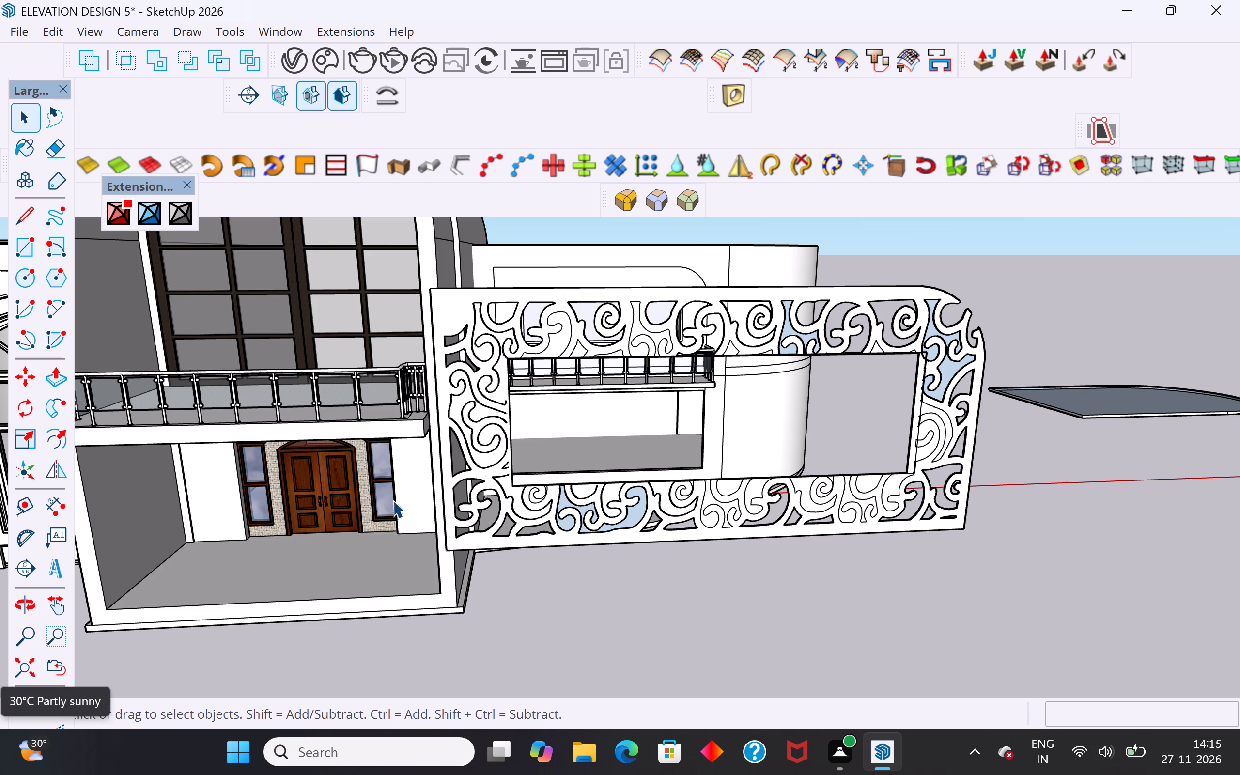
scroll(435, 396, up, 5)
middle_drag(503, 418, 480, 431)
scroll(506, 425, up, 6)
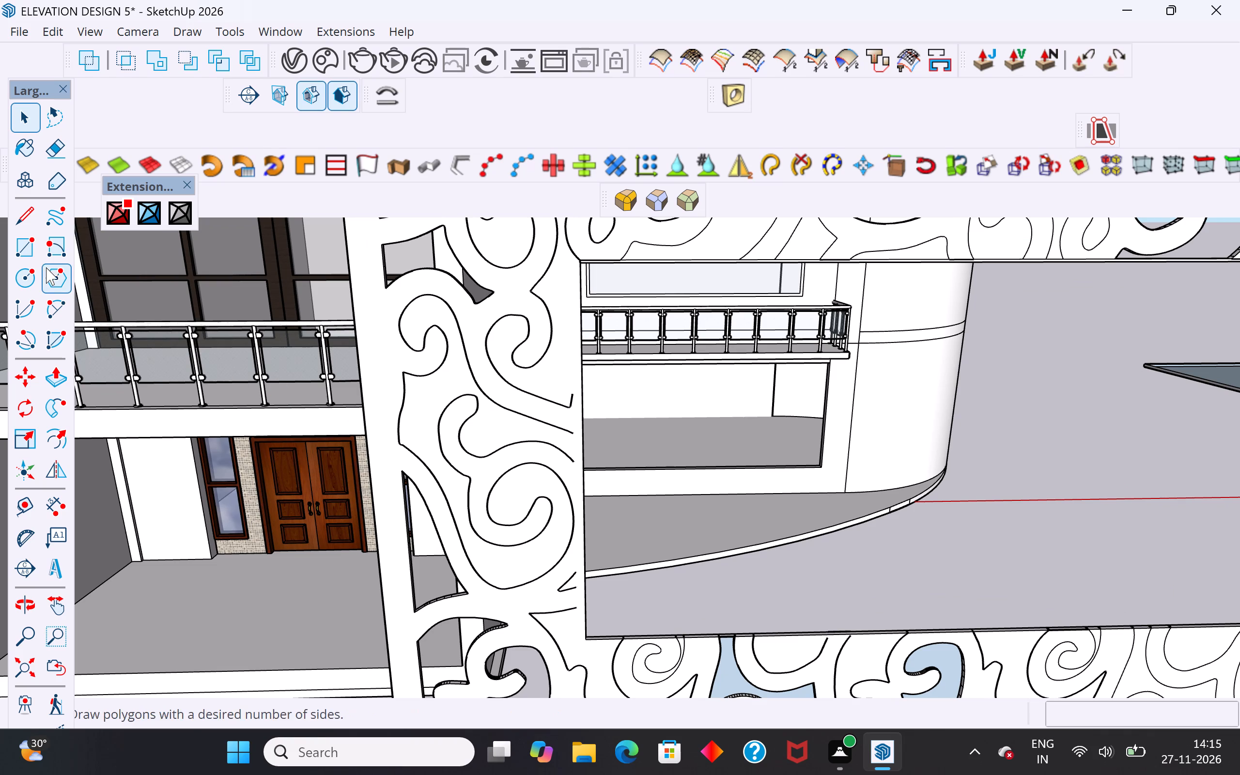
click(28, 222)
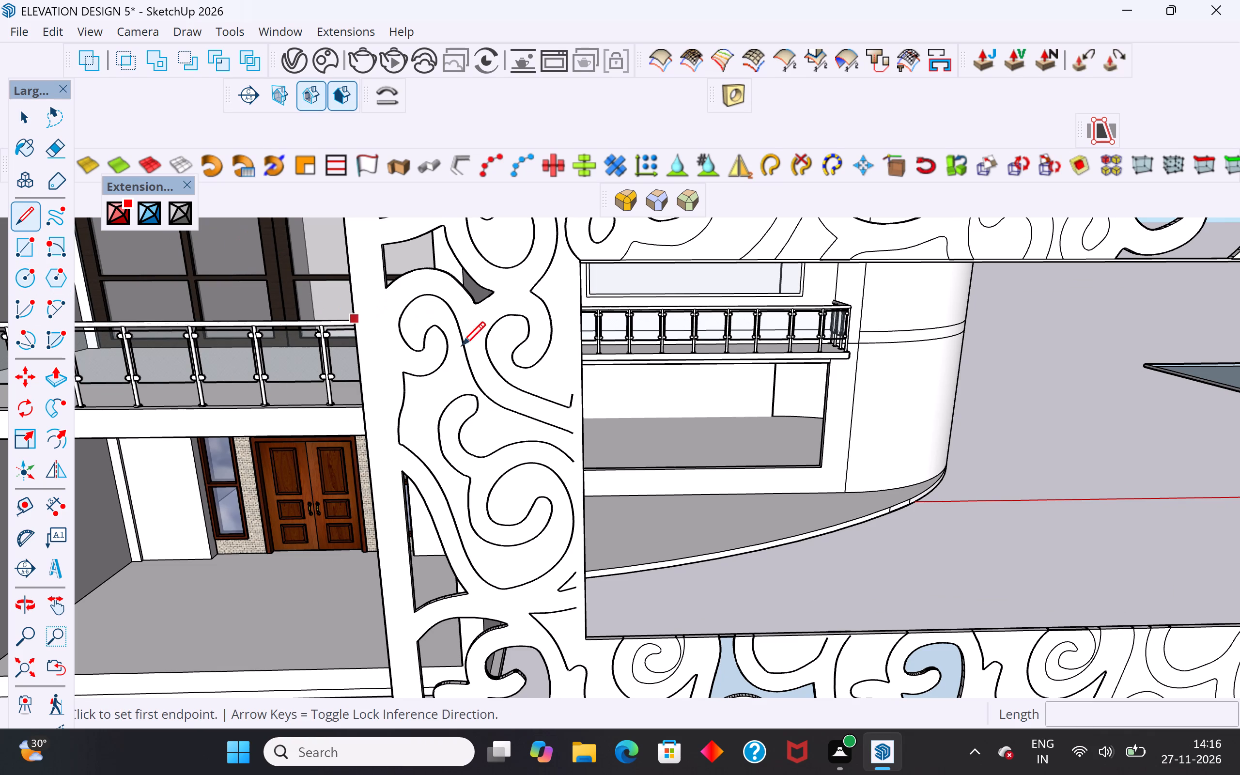
scroll(562, 426, up, 5)
scroll(568, 431, down, 1)
scroll(568, 431, up, 3)
click(579, 439)
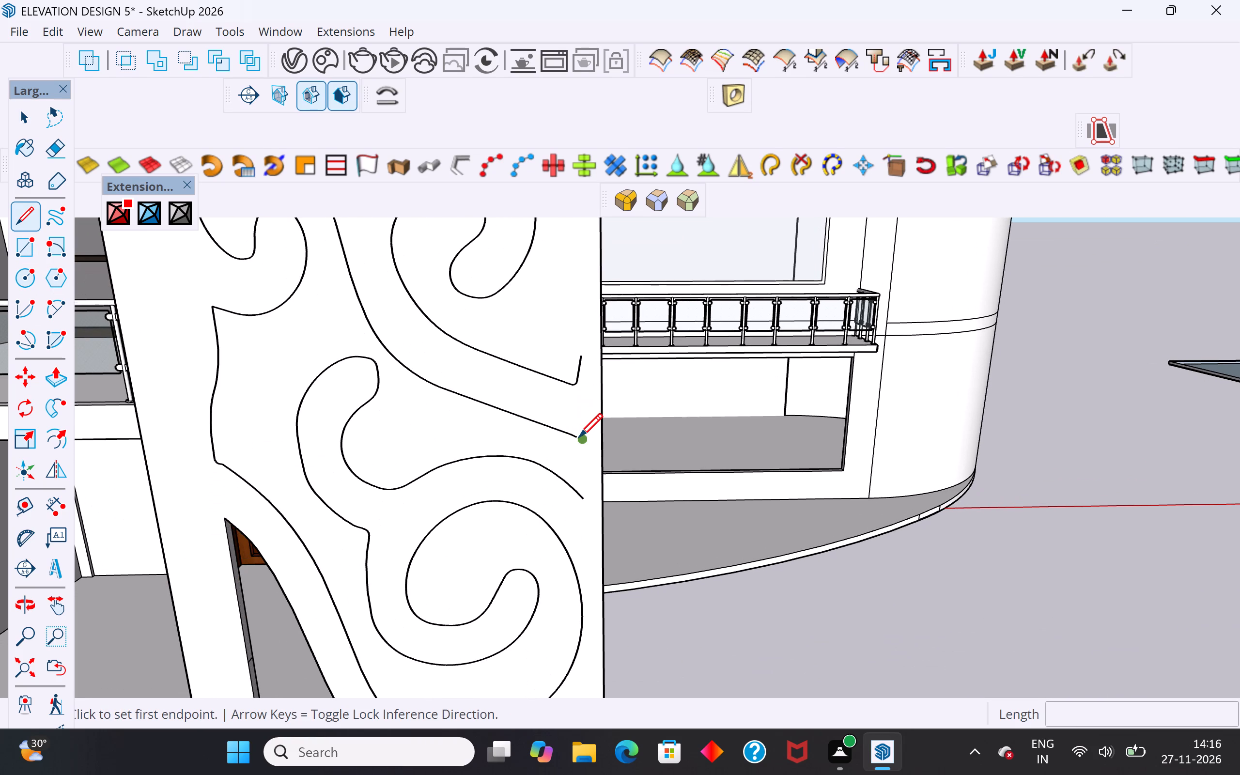
click(585, 356)
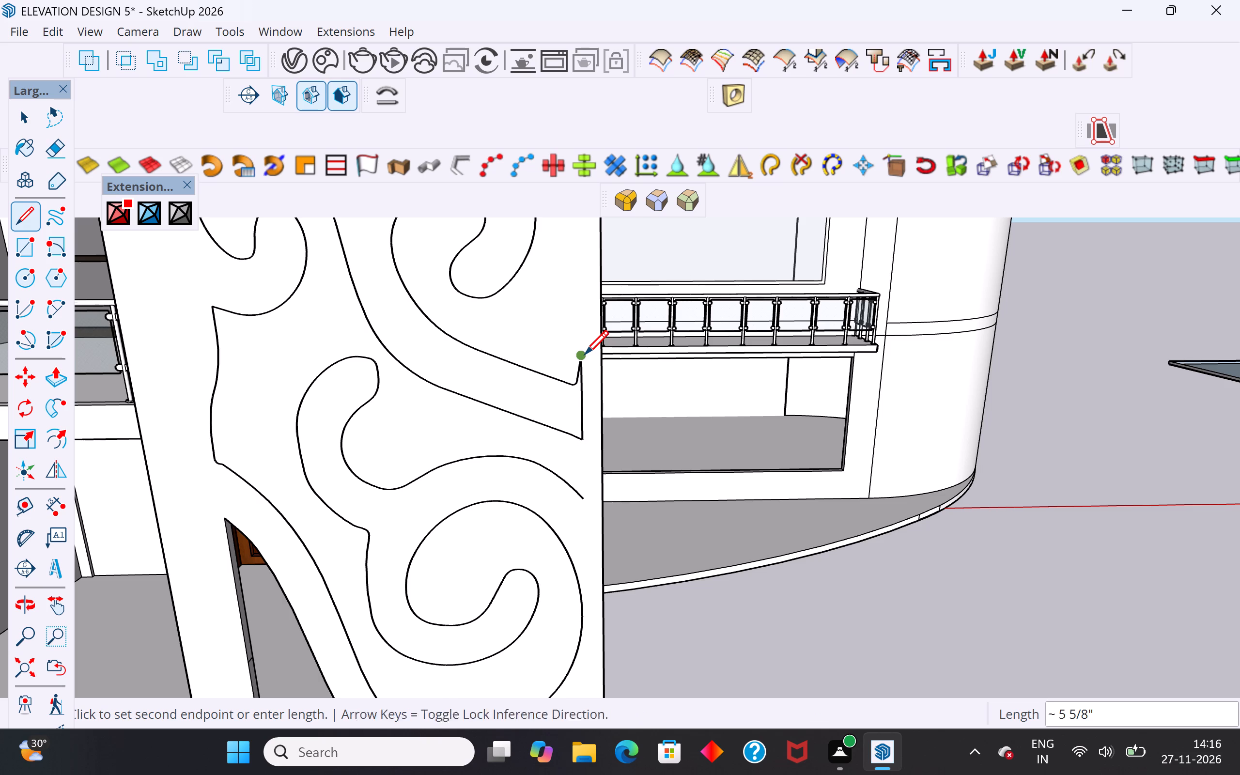
scroll(586, 418, down, 5)
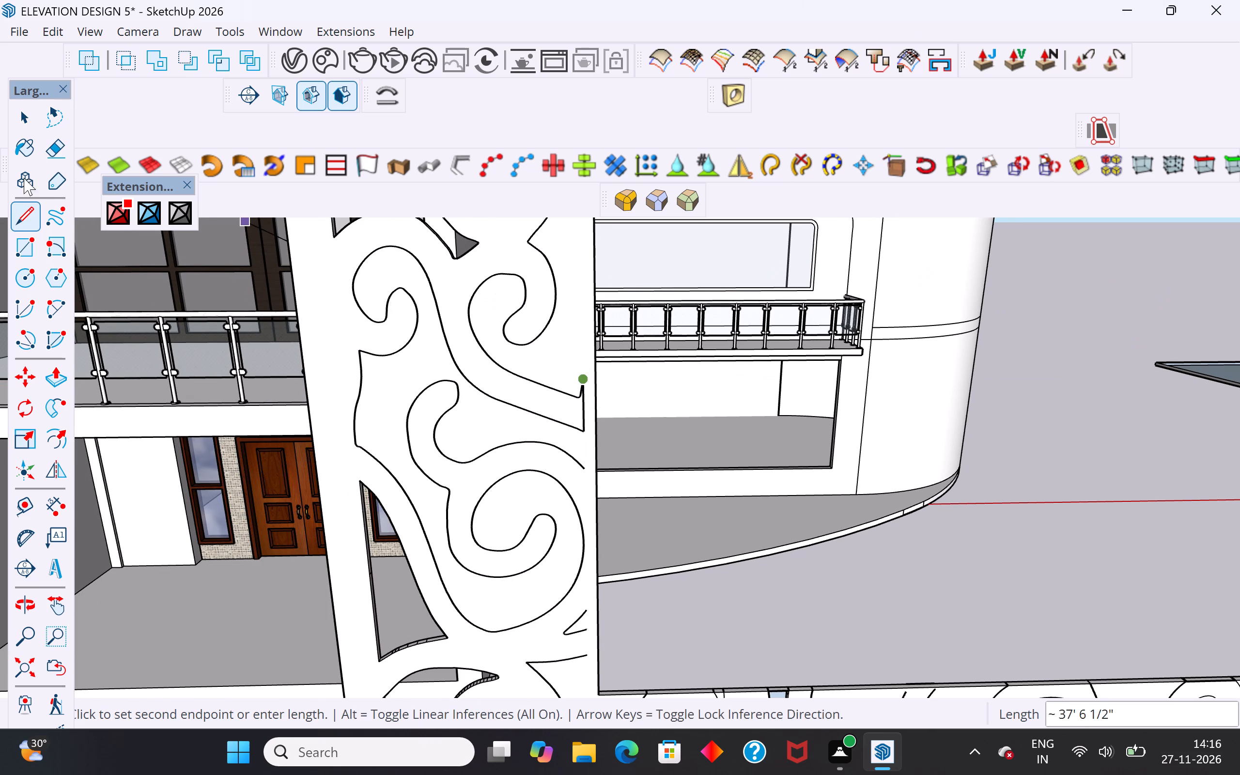
click(19, 126)
Cut through the hooked scroll region nearest the square corner in the jali panel's top border by deleting both its faces.
scroll(334, 340, down, 5)
middle_drag(354, 356, 887, 366)
middle_drag(614, 398, 808, 398)
scroll(723, 422, down, 5)
middle_drag(556, 452, 792, 409)
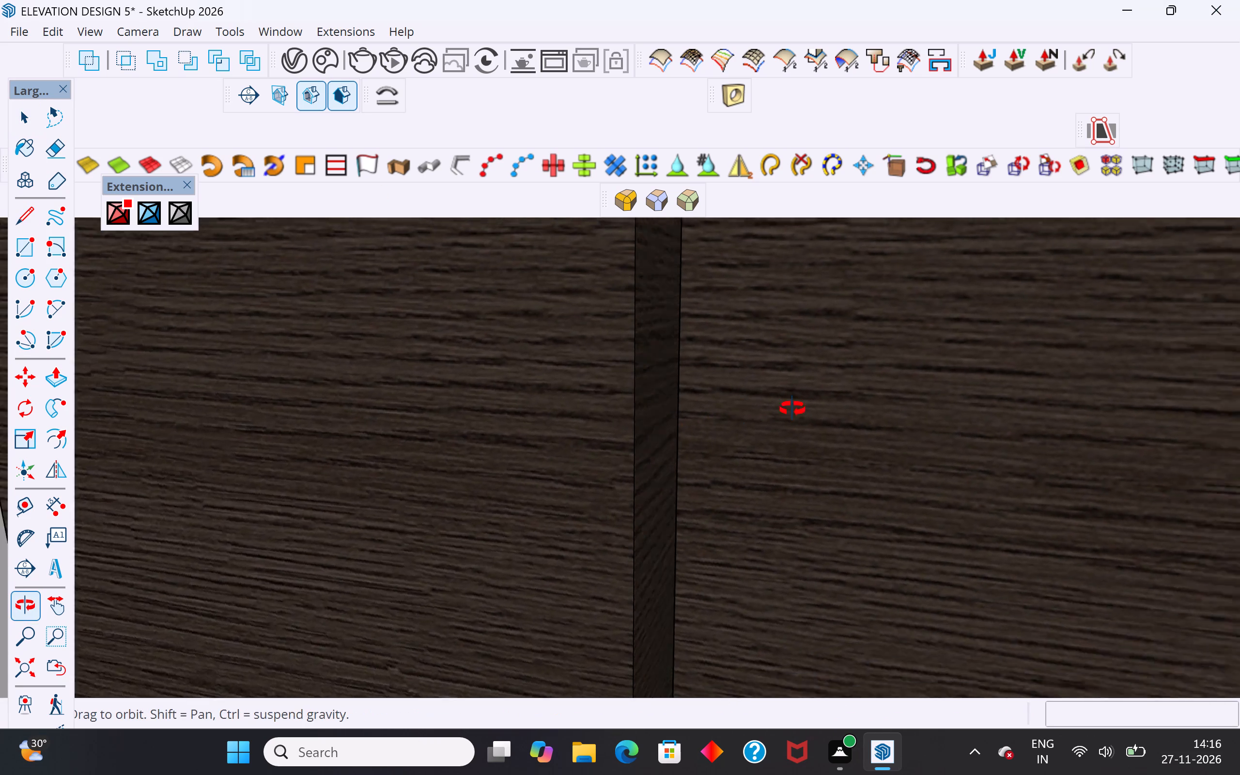
middle_drag(792, 409, 809, 408)
scroll(818, 414, down, 18)
middle_drag(755, 428, 657, 404)
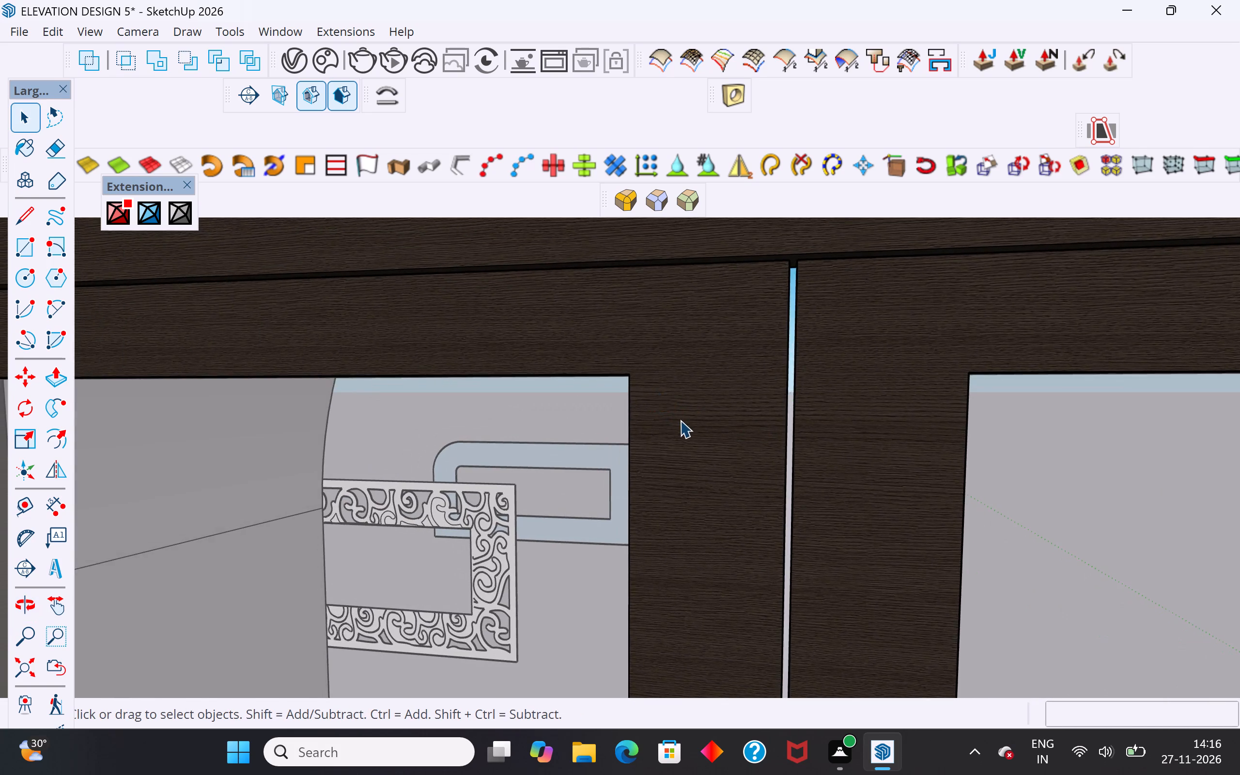
scroll(681, 424, down, 7)
scroll(682, 425, down, 20)
scroll(682, 425, down, 4)
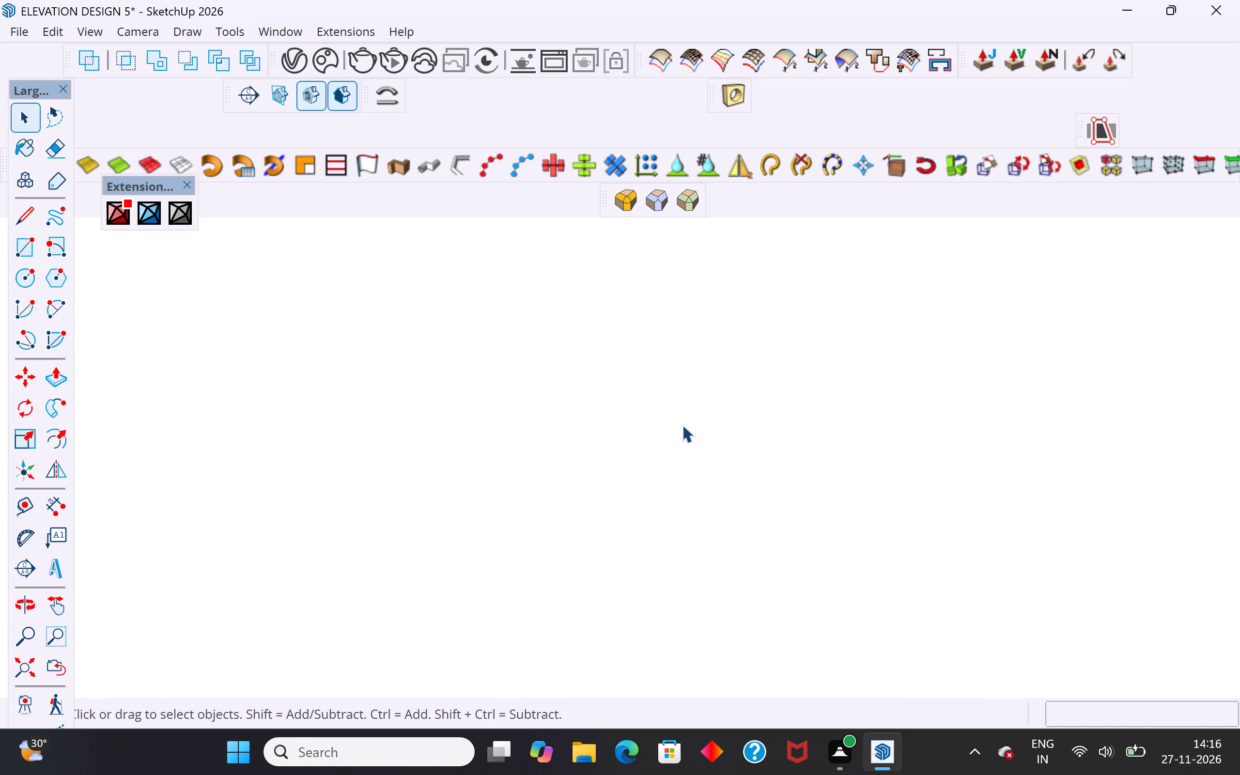
scroll(682, 425, down, 2)
click(29, 664)
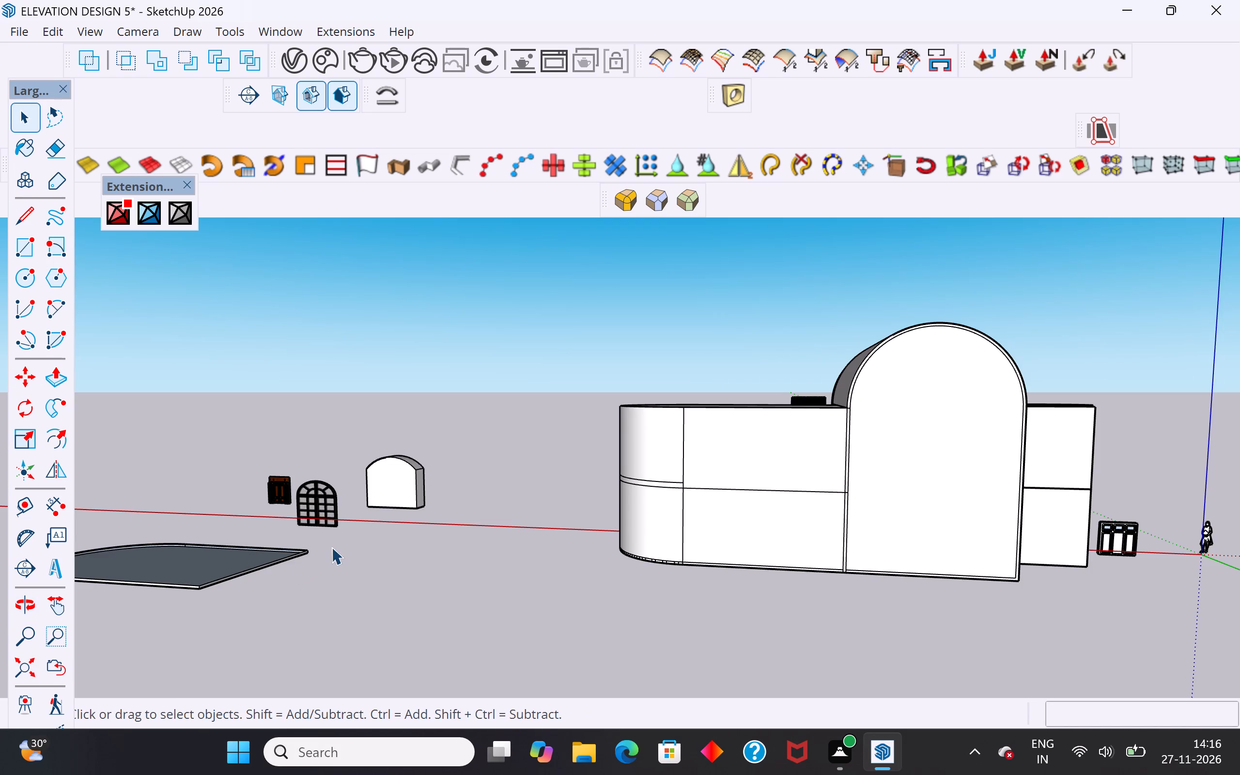
click(332, 547)
middle_drag(568, 484, 825, 531)
scroll(571, 485, up, 1)
scroll(781, 449, up, 4)
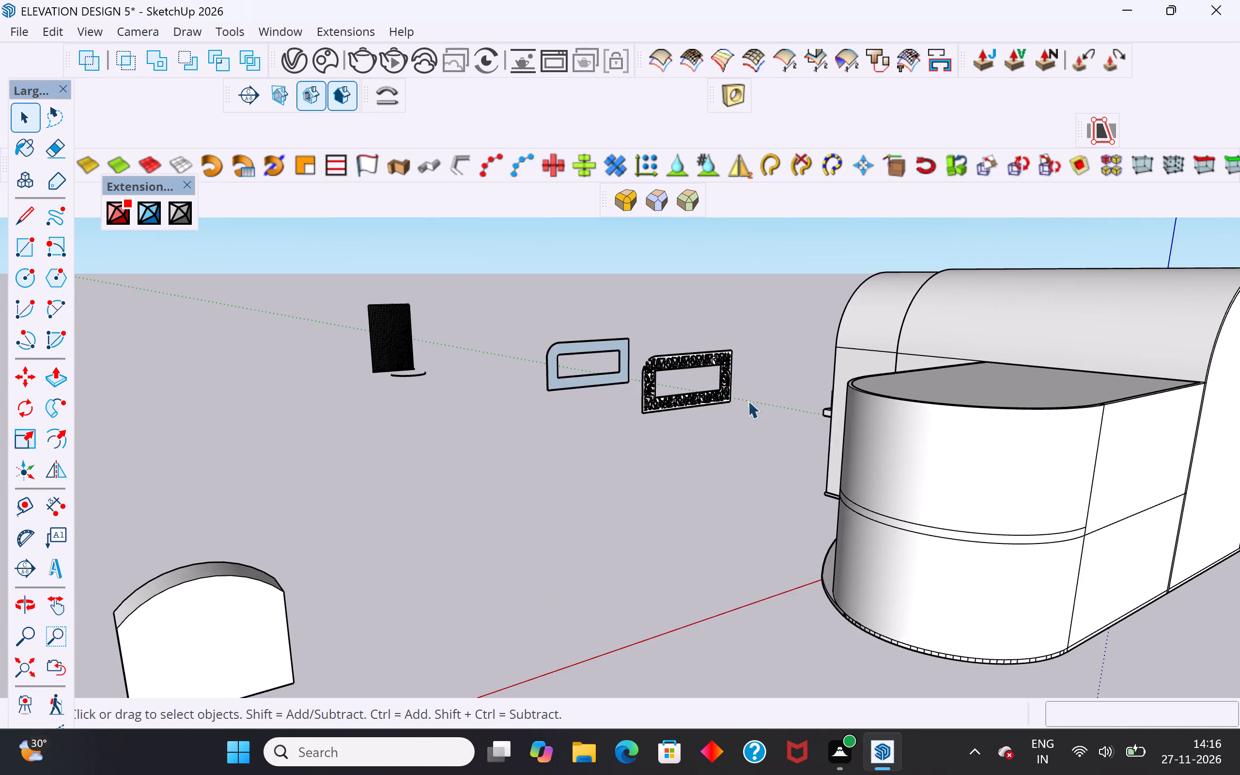
scroll(748, 401, up, 11)
middle_drag(657, 454, 612, 444)
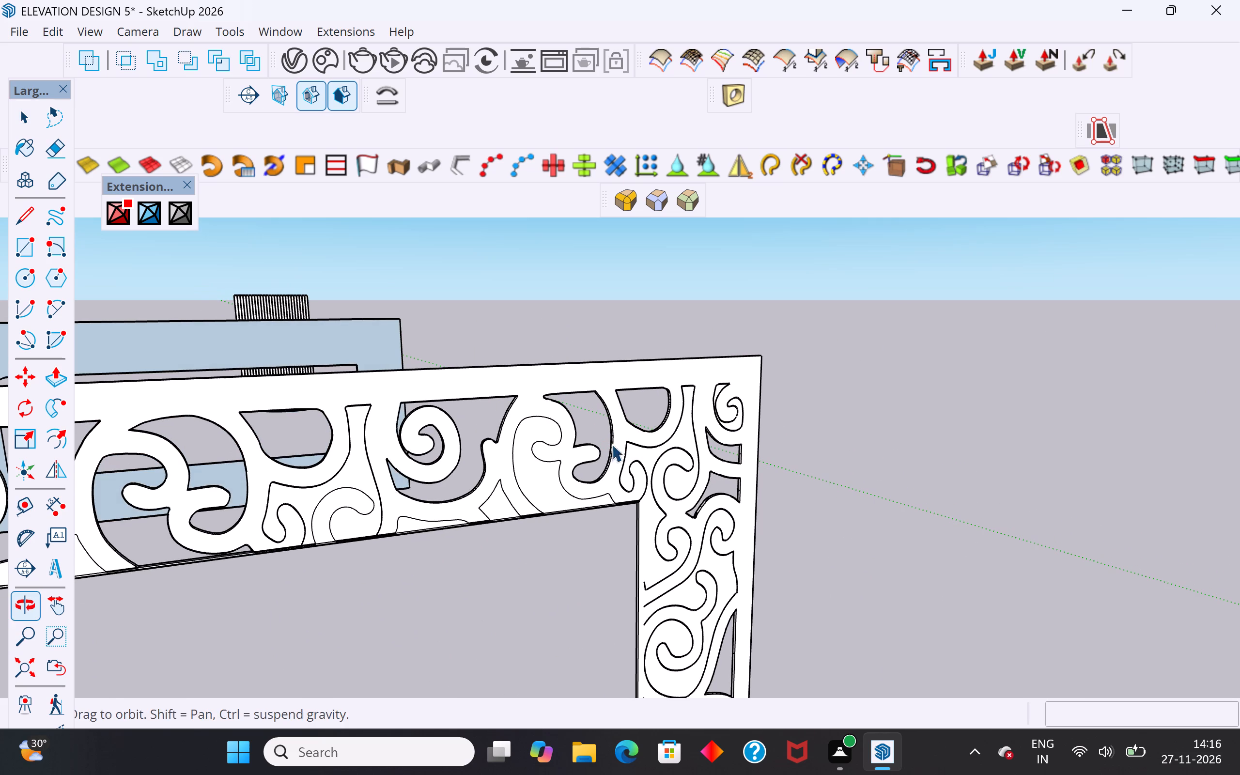
click(555, 480)
scroll(543, 491, up, 7)
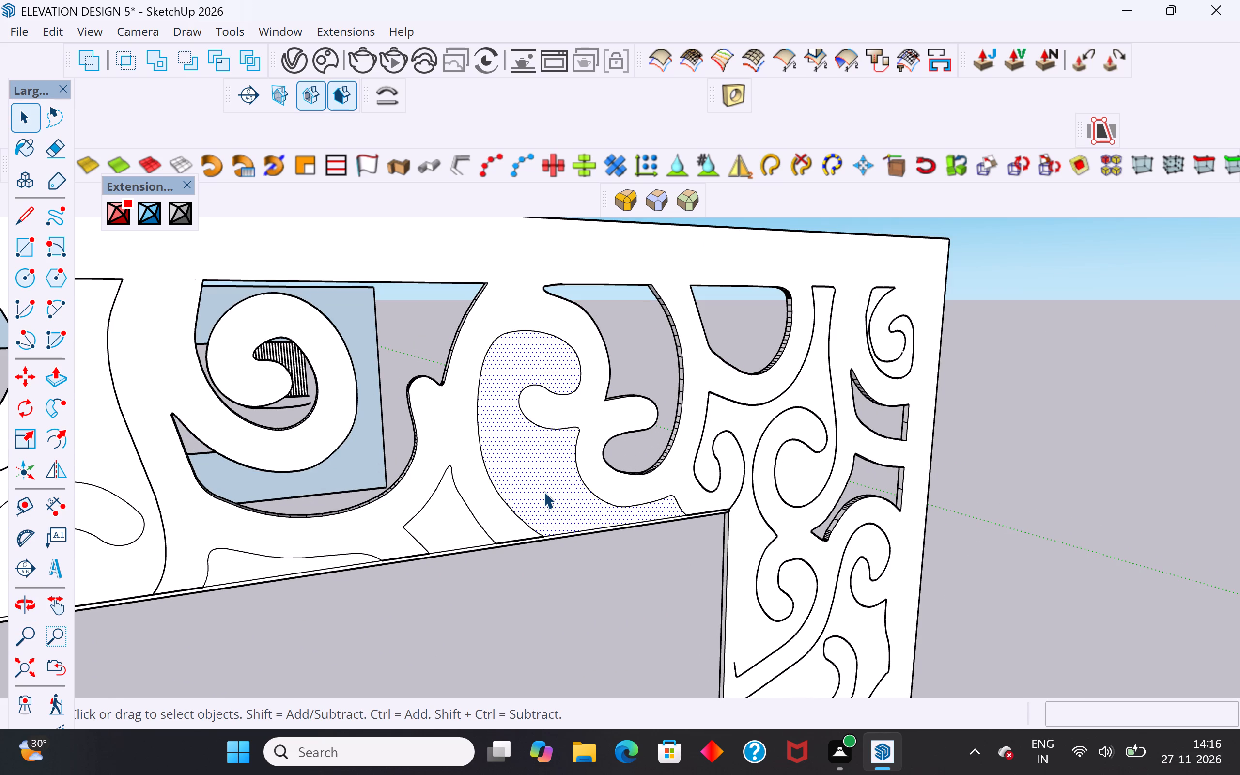
key(Delete)
click(536, 483)
key(Delete)
Delete the outward face of the flared scroll region beside the spiral near the square corner of the top border.
middle_drag(515, 495, 948, 521)
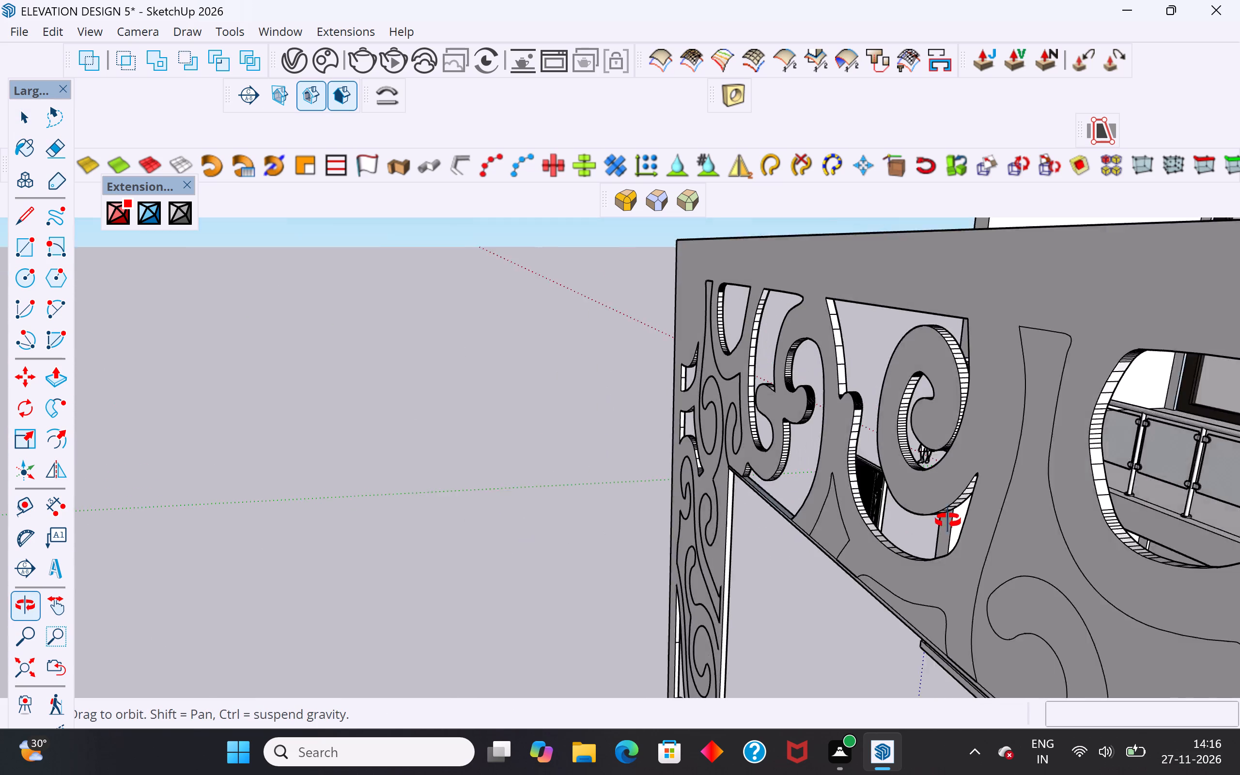
middle_drag(948, 521, 949, 520)
scroll(718, 458, down, 4)
middle_drag(748, 480, 963, 503)
scroll(941, 434, up, 5)
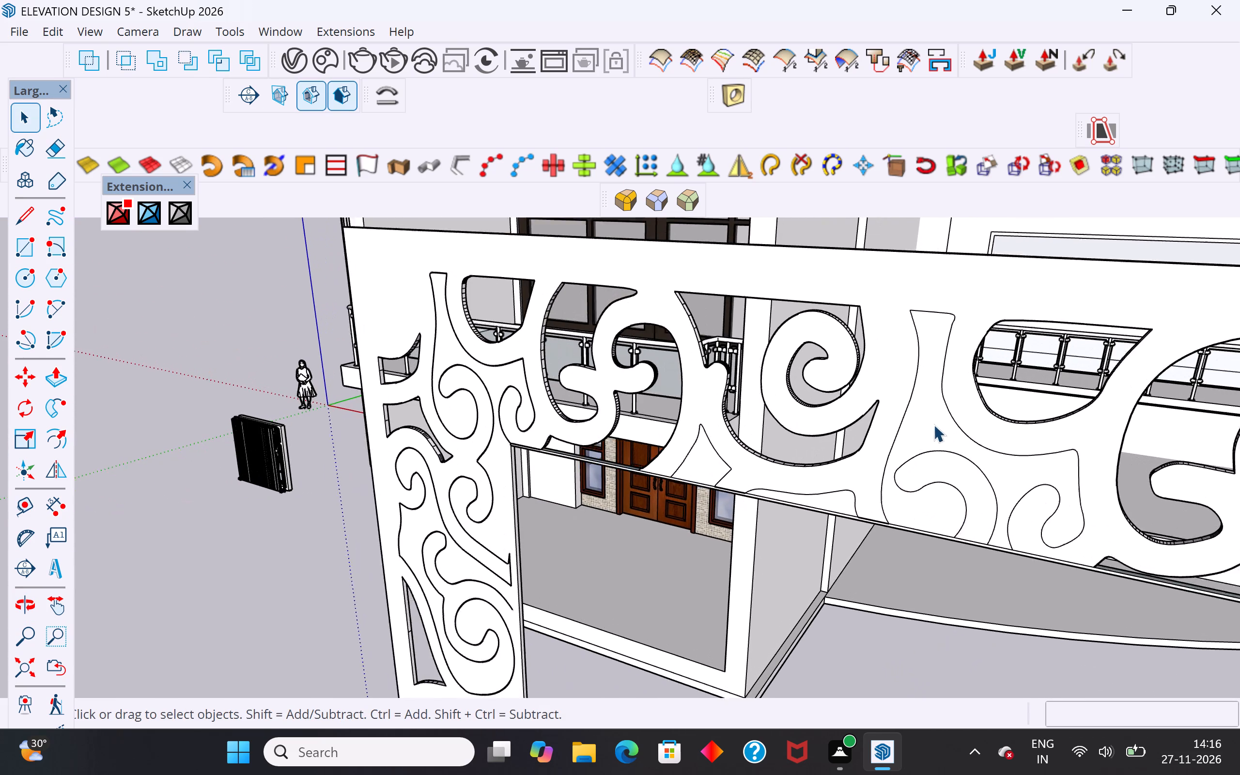
scroll(933, 424, up, 1)
click(932, 422)
key(Delete)
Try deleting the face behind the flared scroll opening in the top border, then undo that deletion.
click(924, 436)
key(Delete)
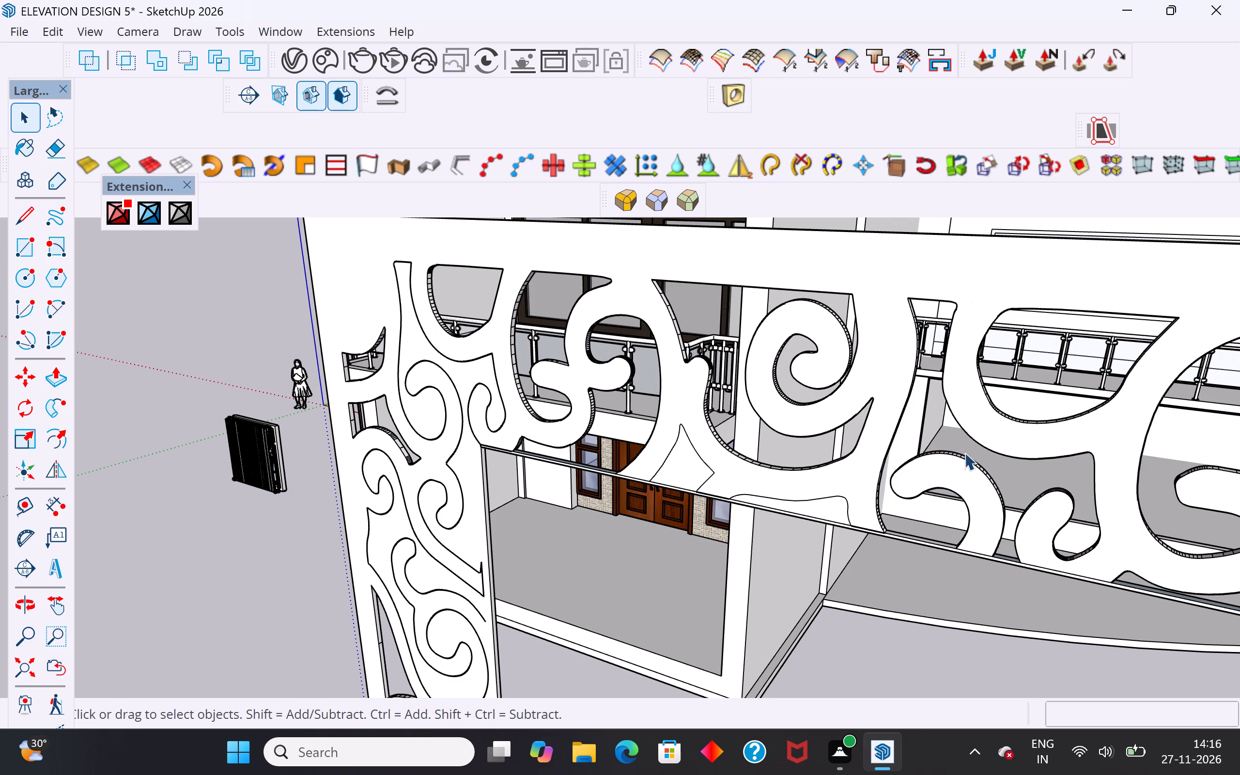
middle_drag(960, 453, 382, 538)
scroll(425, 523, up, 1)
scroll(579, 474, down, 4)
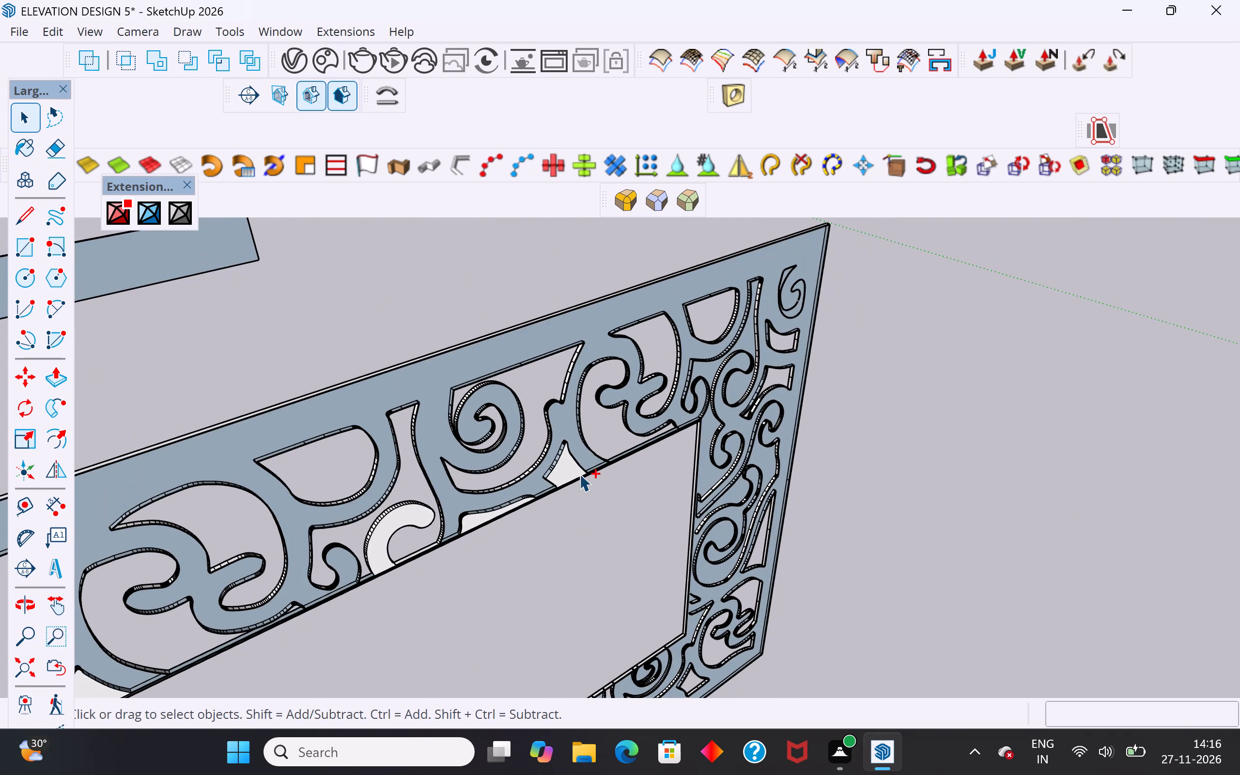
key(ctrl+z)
Delete the building-side hook-shaped face within the flared scroll motif along the top border's lower edge.
click(414, 517)
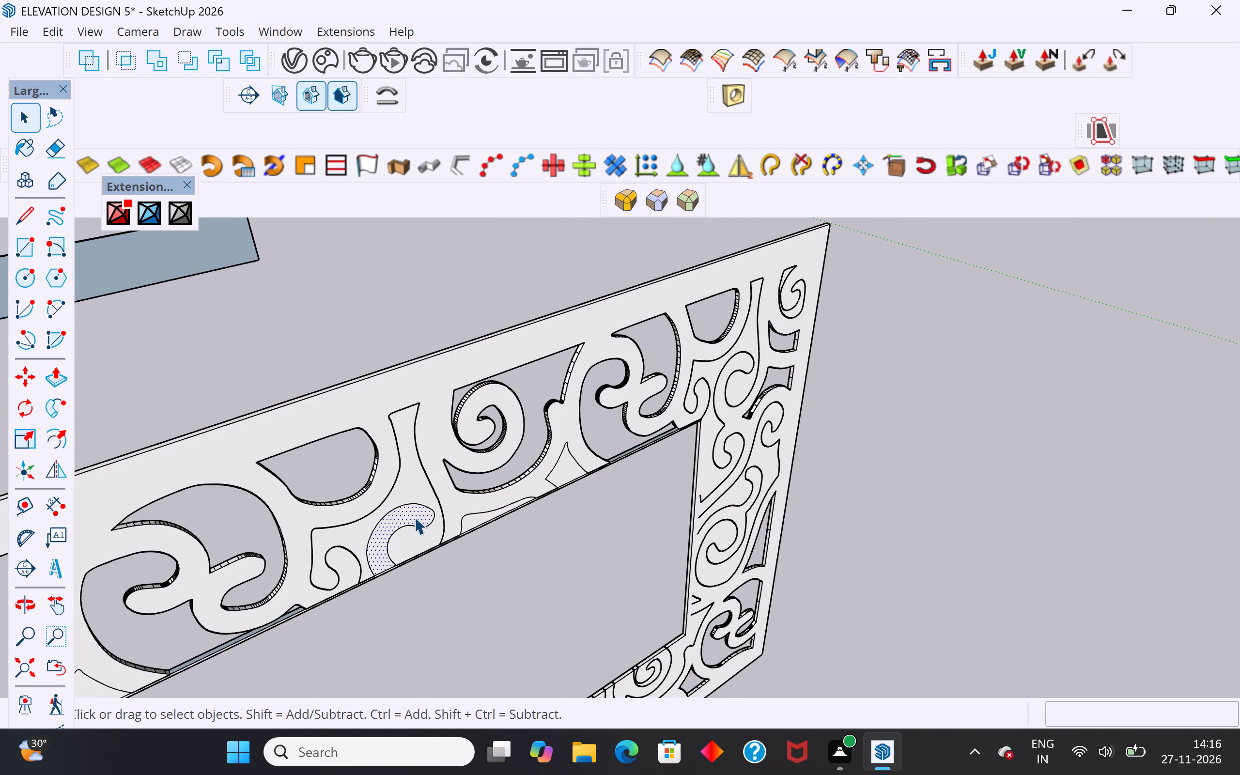
key(Delete)
middle_drag(400, 527, 974, 494)
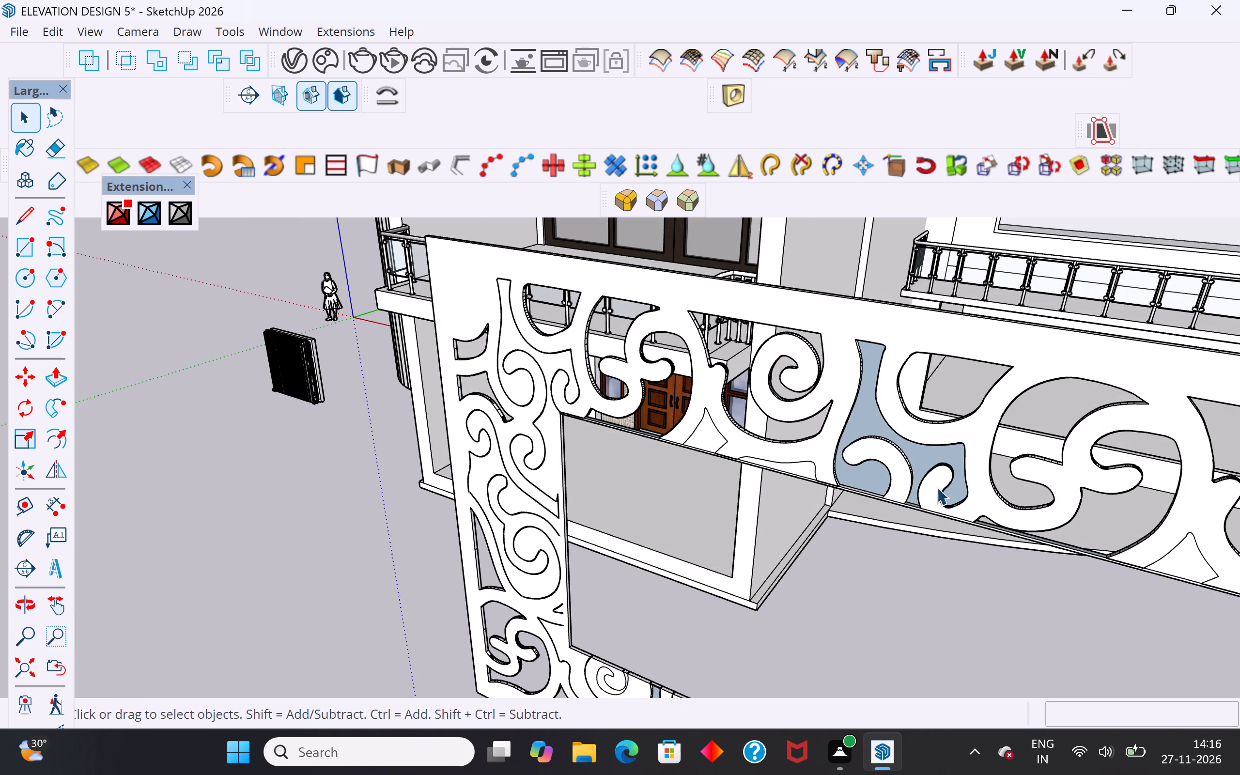
Undo the recent deletions in the flared scroll motif along the top border's lower edge, including its hook-shaped face.
middle_drag(870, 462, 334, 549)
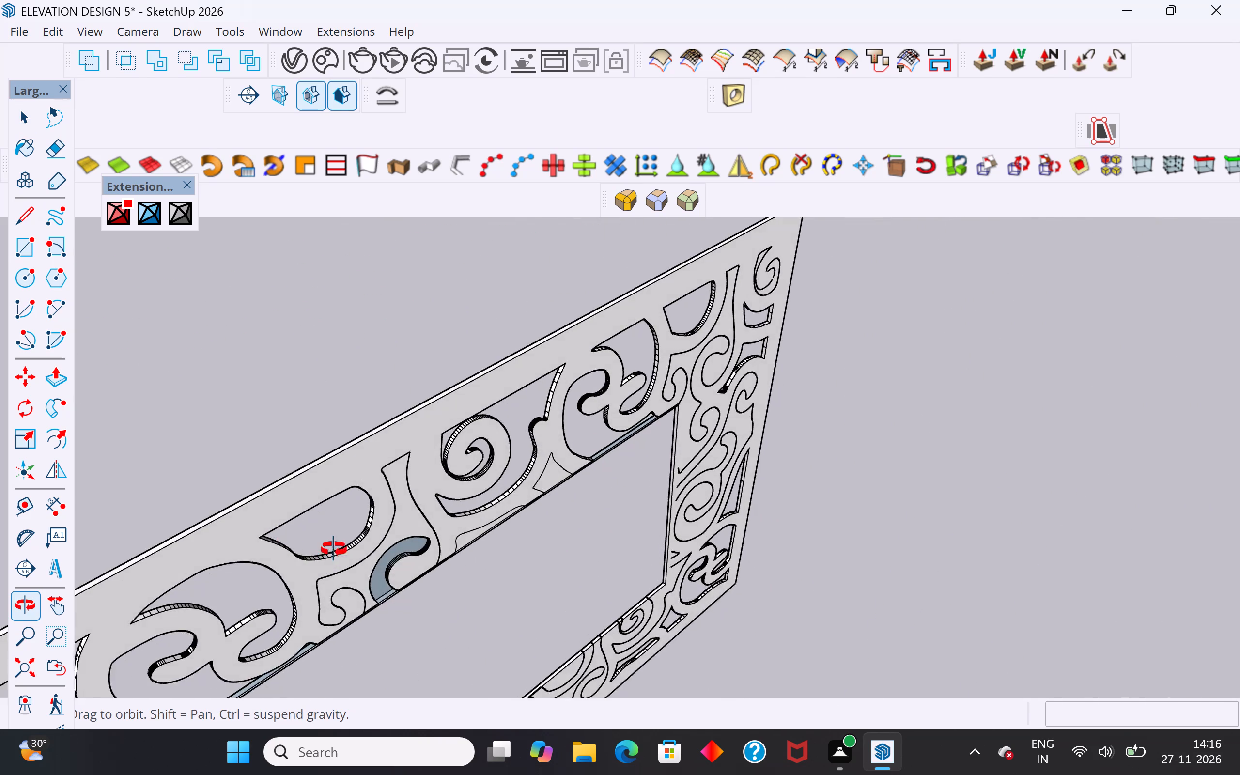
middle_drag(334, 549, 352, 534)
click(369, 563)
click(371, 564)
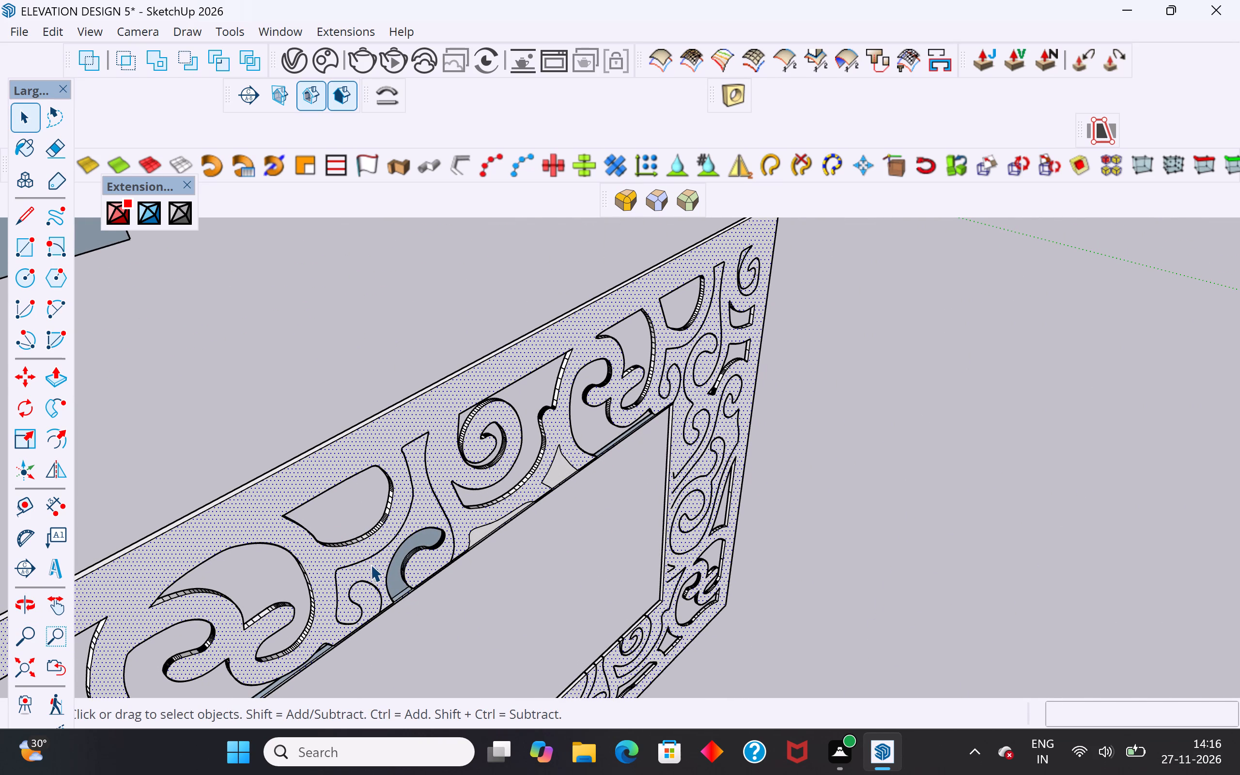
scroll(377, 592, up, 3)
middle_drag(410, 604, 356, 561)
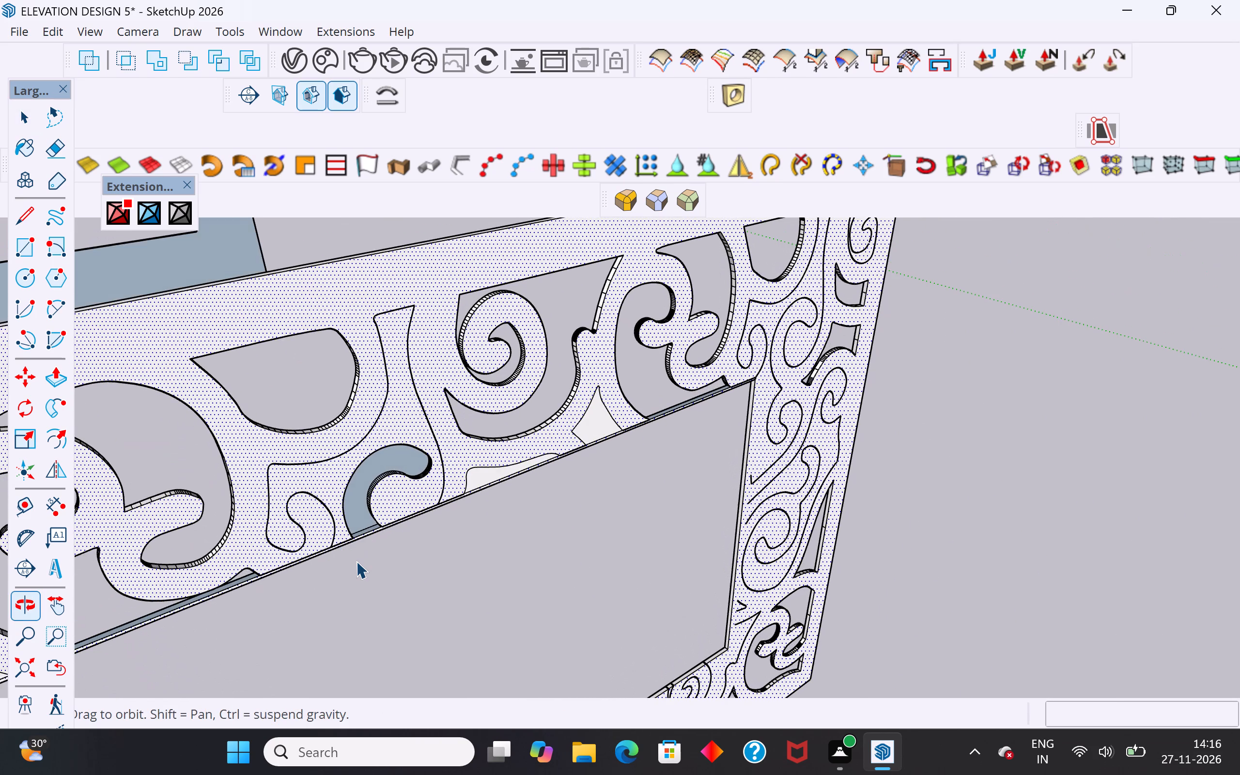
key(ctrl+z)
key(ctrl+z)
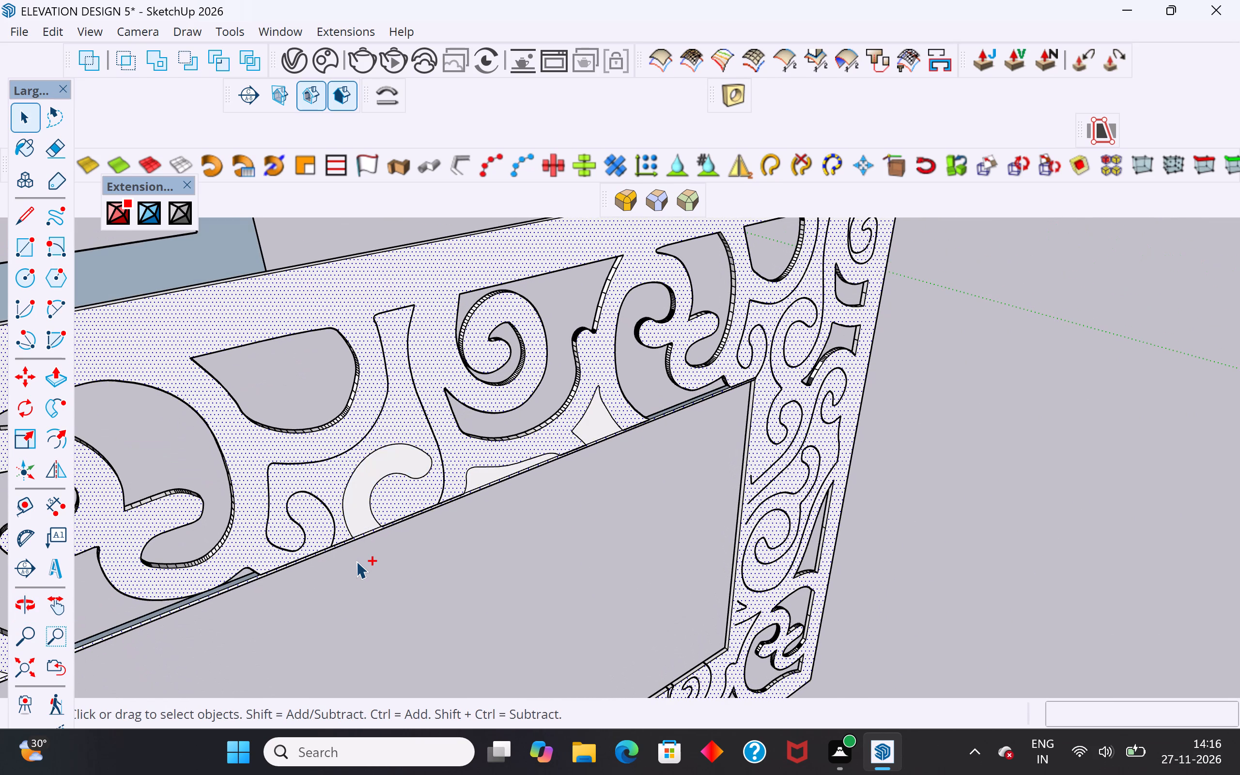
click(429, 578)
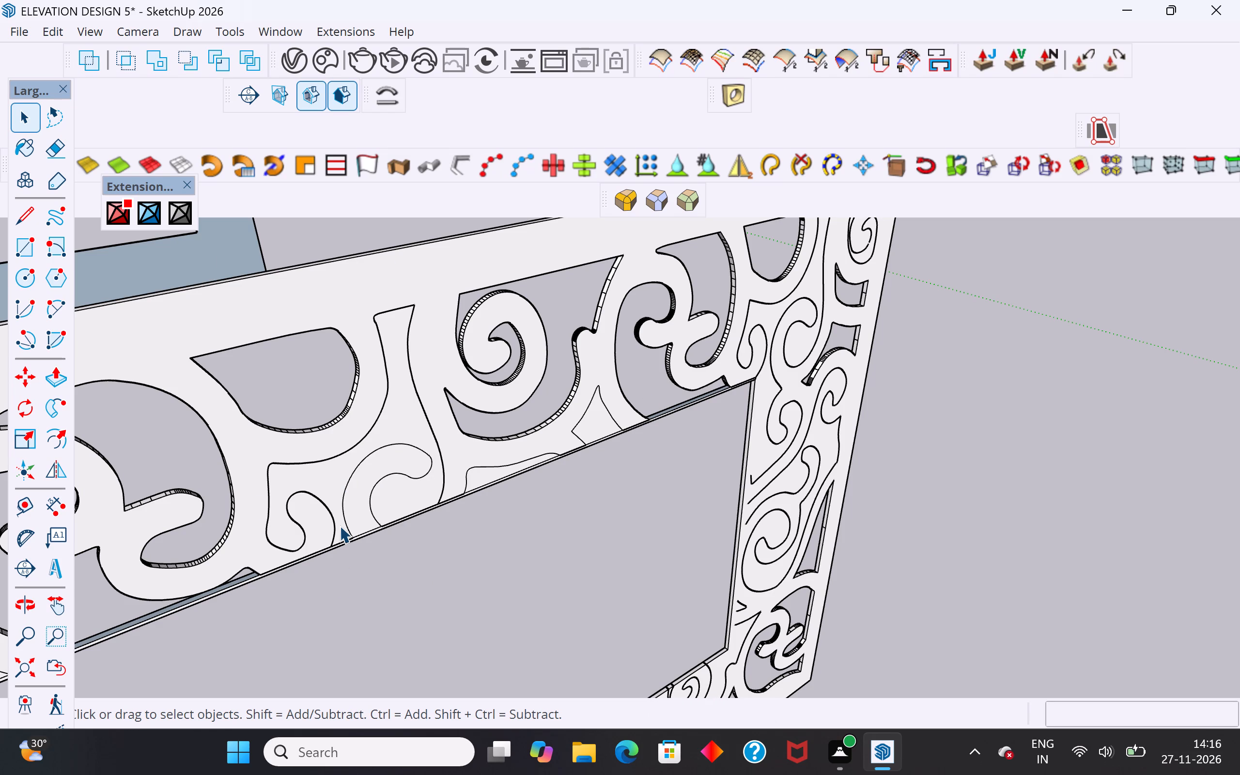
Examine the scroll outlines along the jali panel's bottom border to check which regions are separate faces and which are still open.
scroll(484, 415, down, 11)
middle_drag(530, 437, 372, 400)
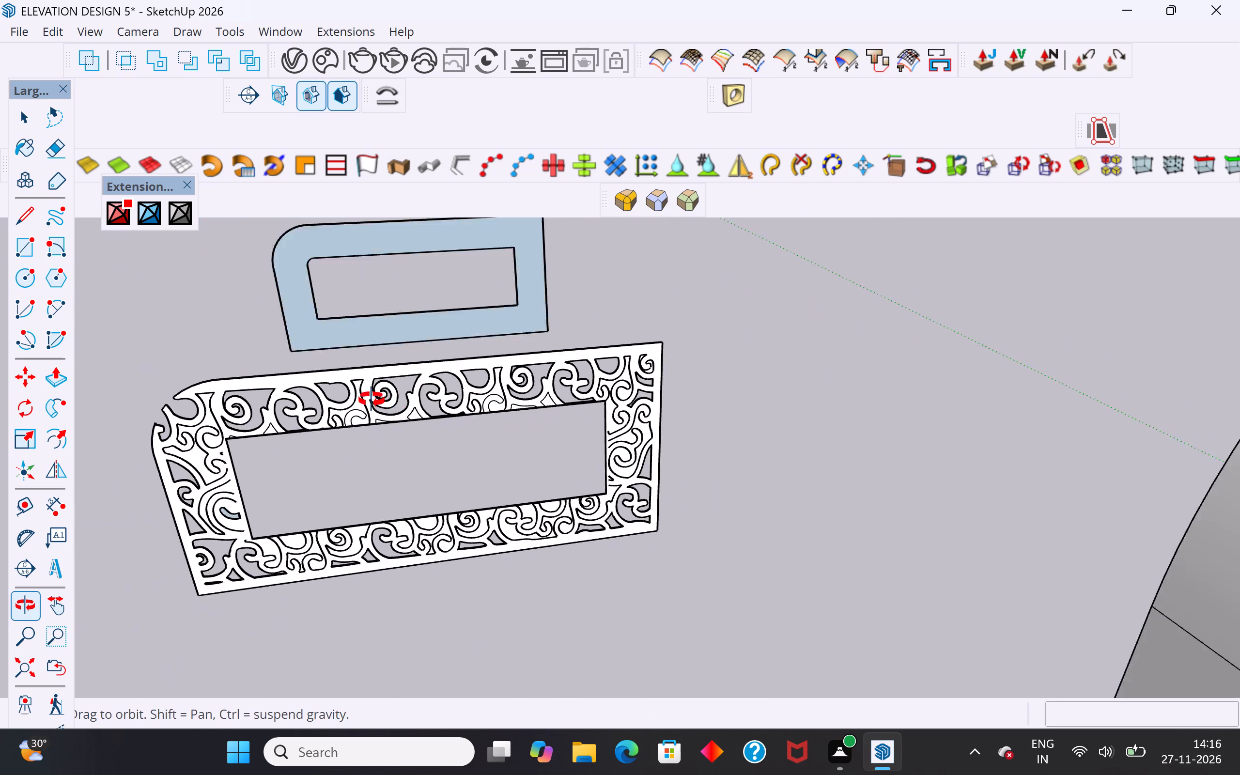
middle_drag(372, 400, 367, 379)
scroll(342, 457, down, 1)
scroll(341, 457, up, 3)
scroll(331, 622, up, 2)
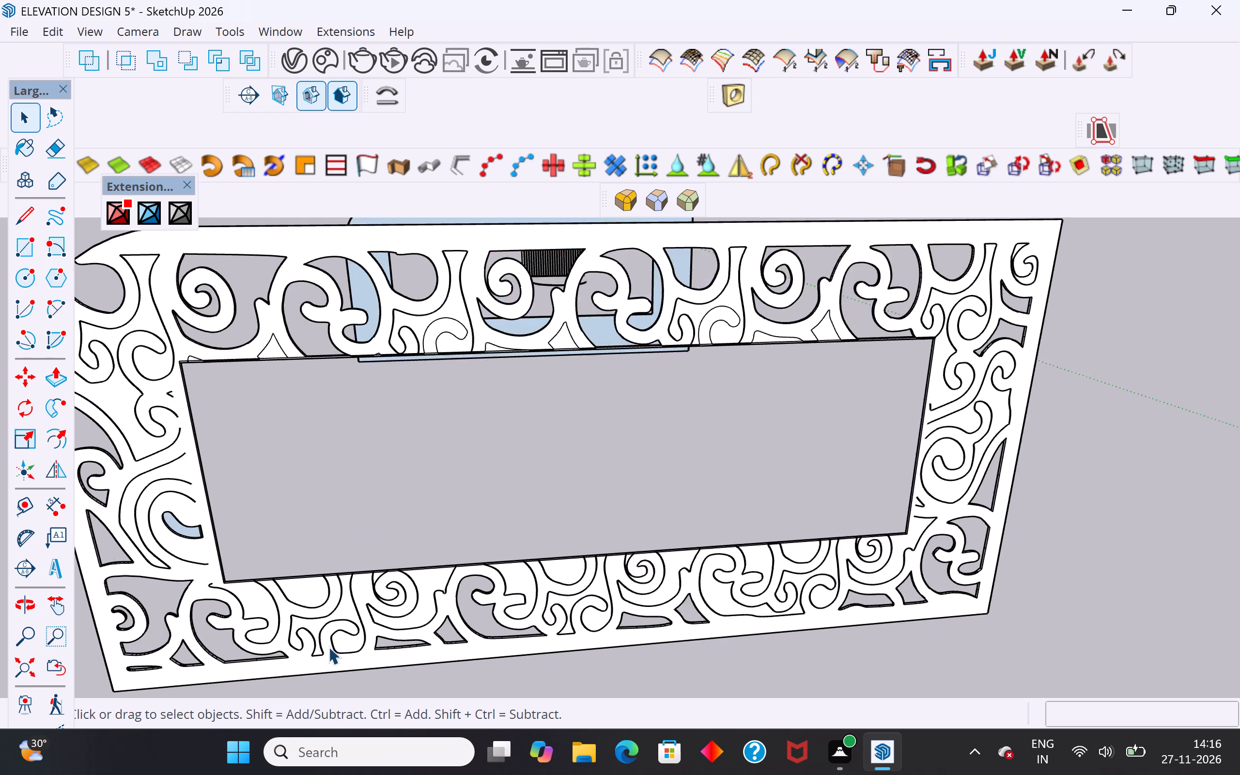
scroll(328, 647, up, 7)
click(309, 600)
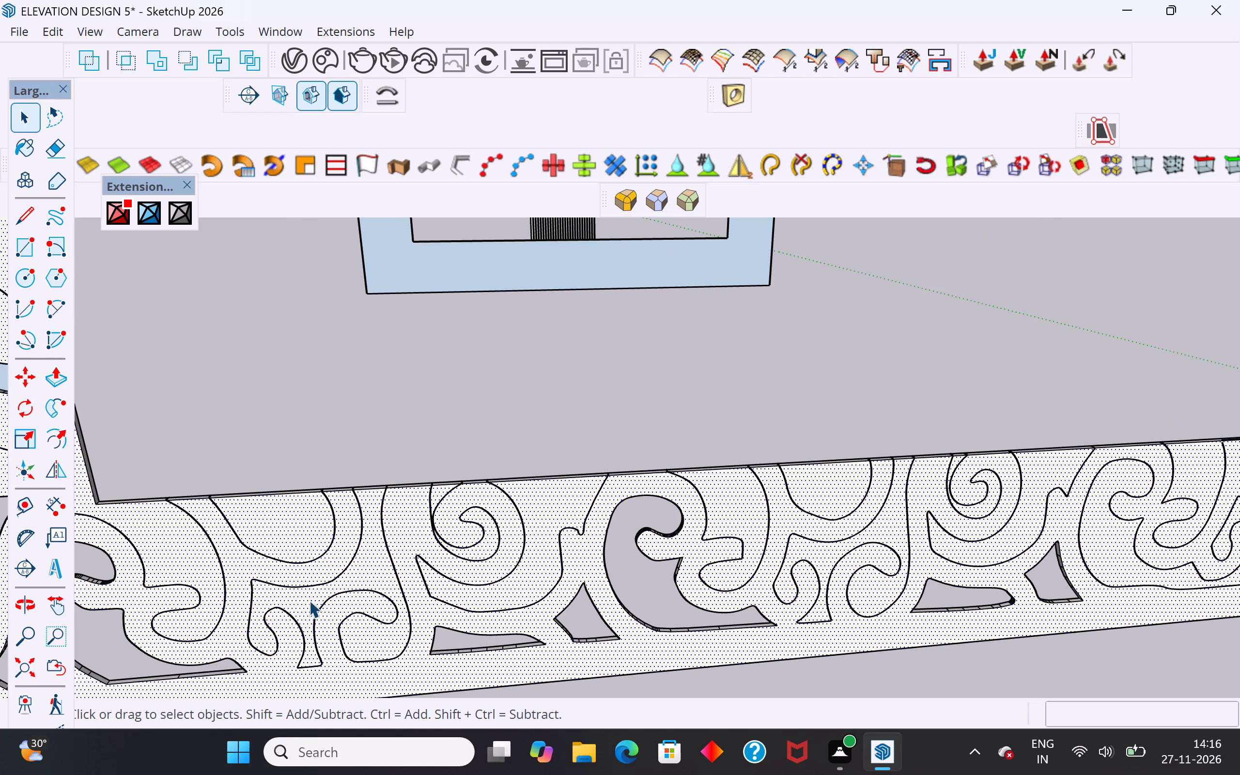
scroll(315, 489, up, 10)
middle_drag(342, 513, 342, 516)
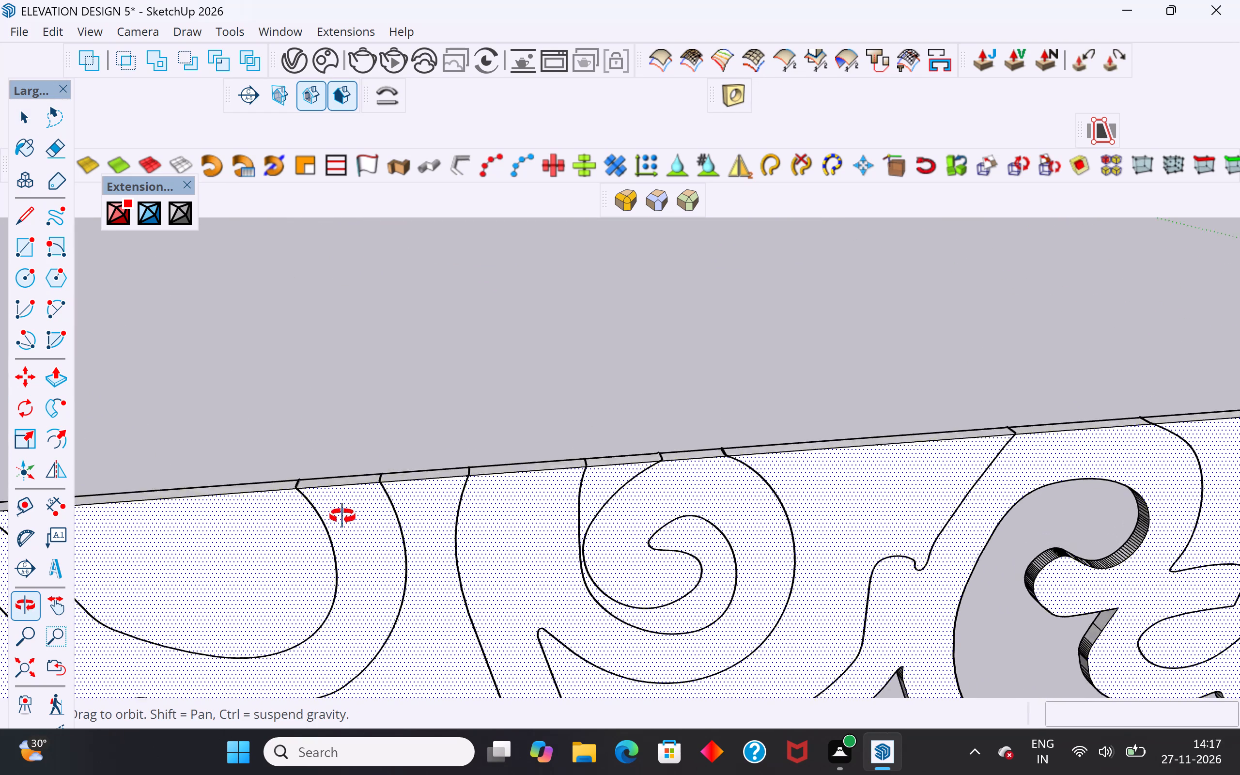
middle_drag(342, 516, 340, 480)
scroll(341, 484, down, 13)
click(350, 429)
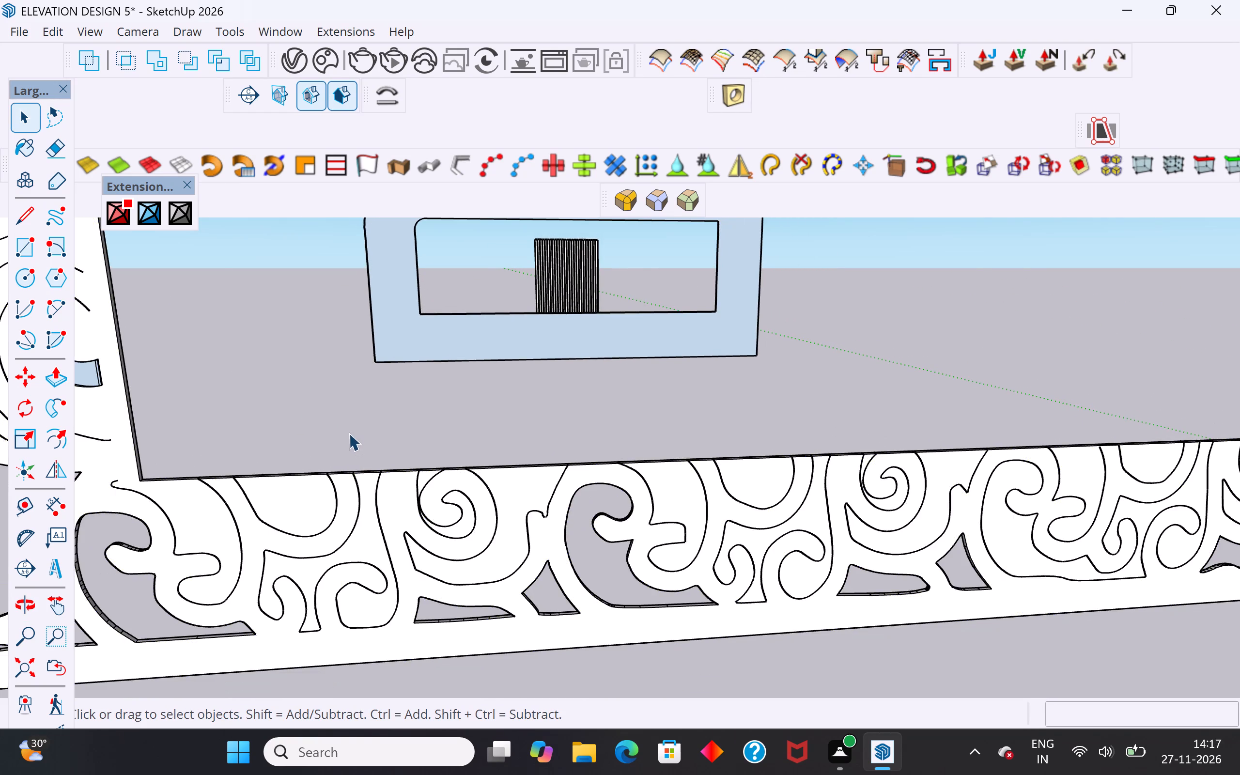
scroll(349, 433, down, 2)
scroll(343, 457, up, 11)
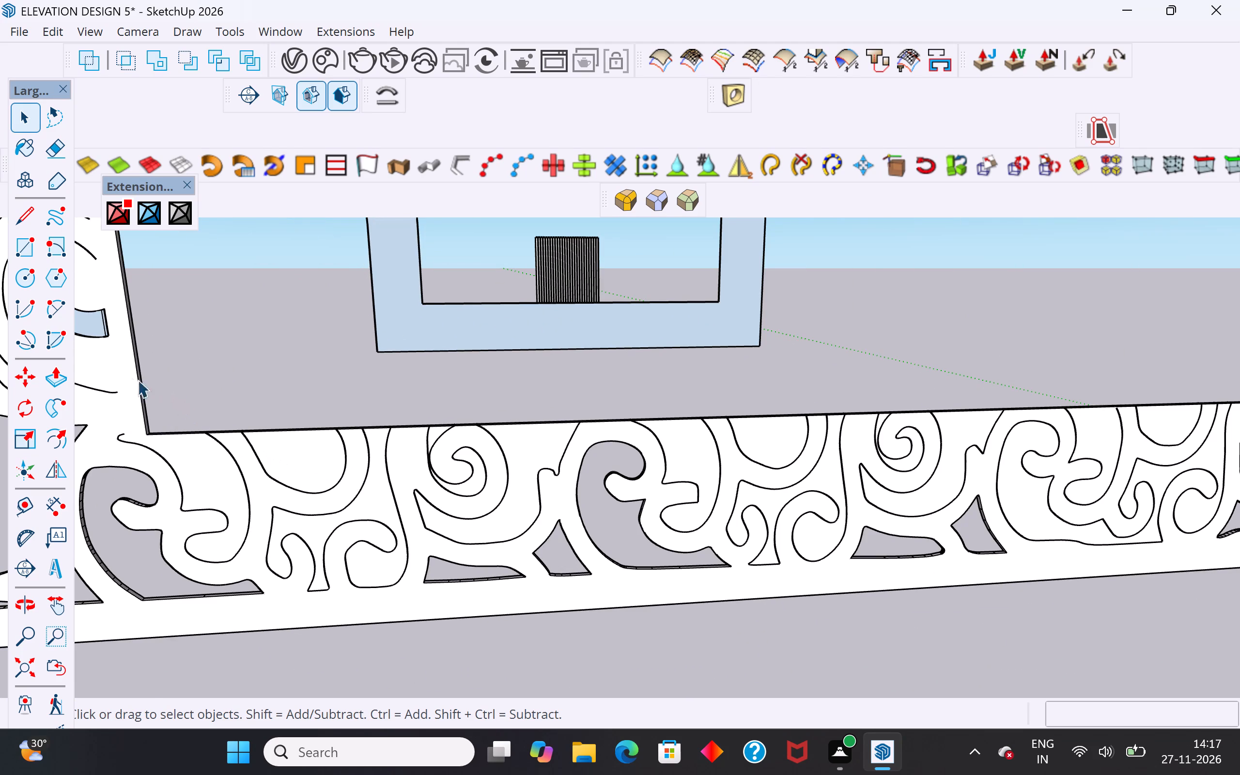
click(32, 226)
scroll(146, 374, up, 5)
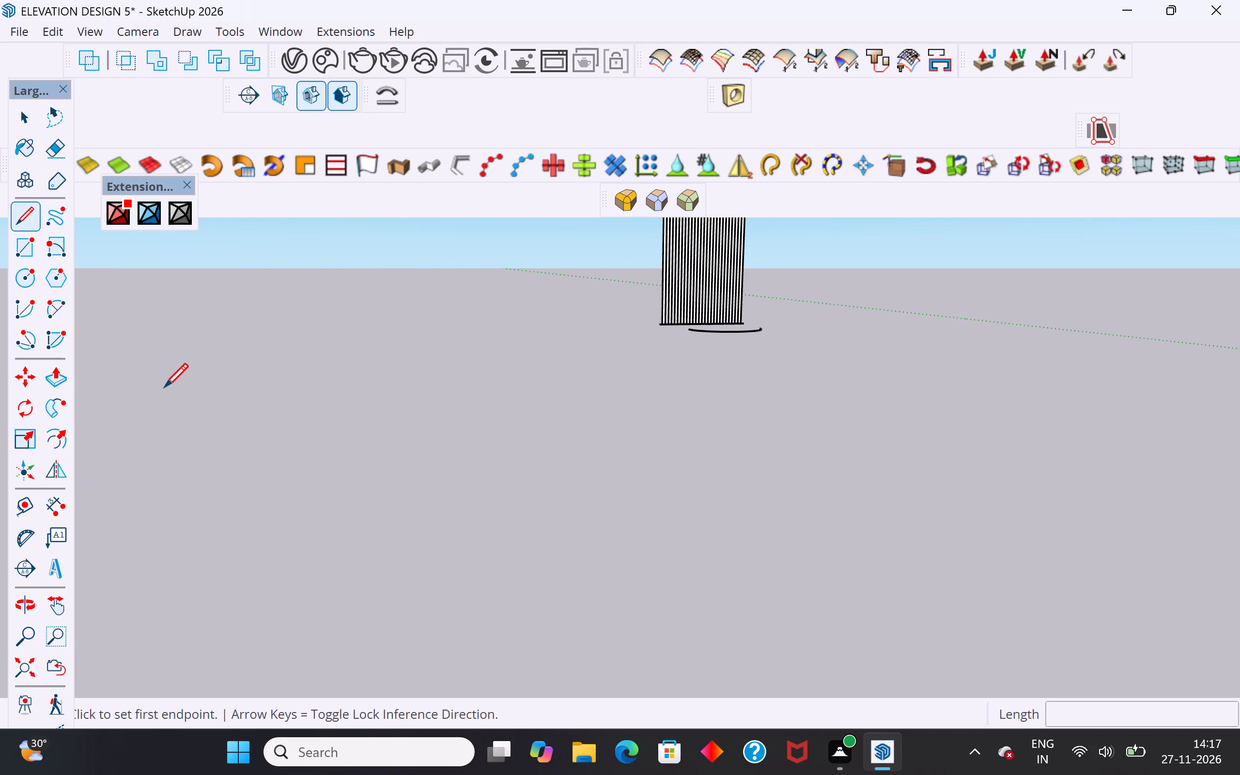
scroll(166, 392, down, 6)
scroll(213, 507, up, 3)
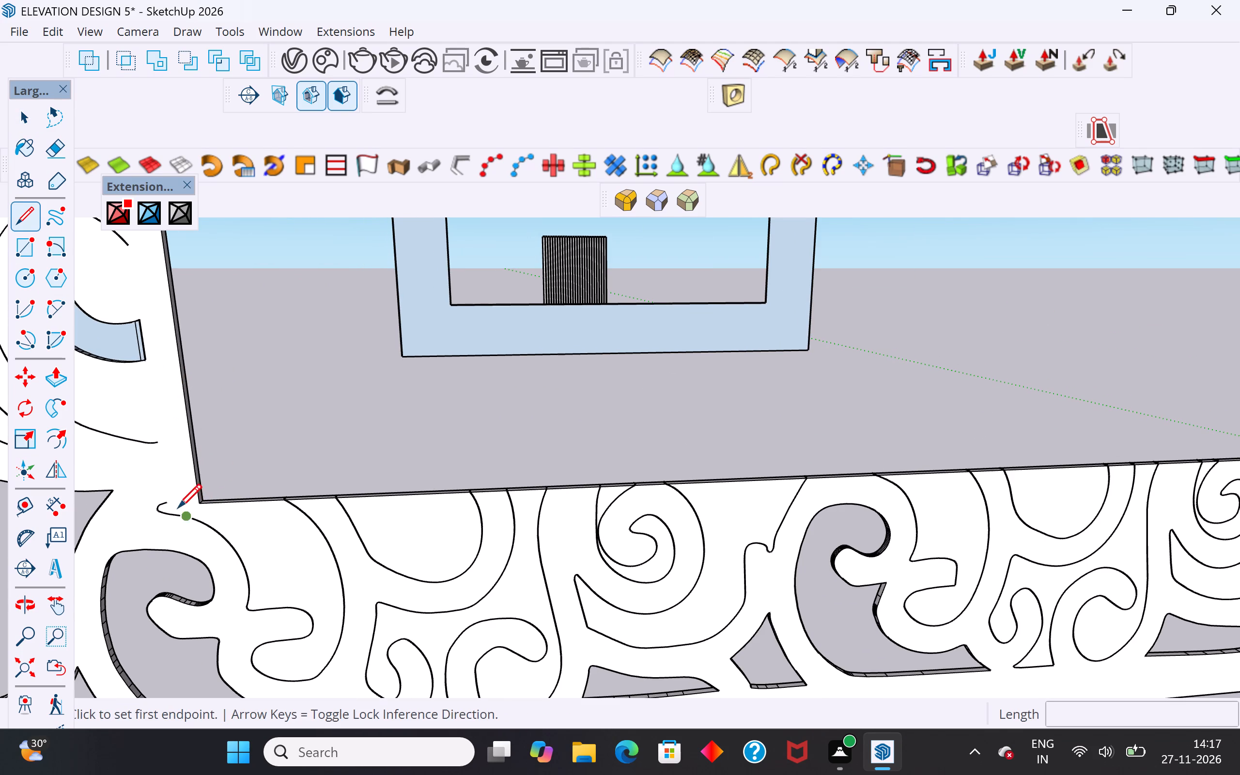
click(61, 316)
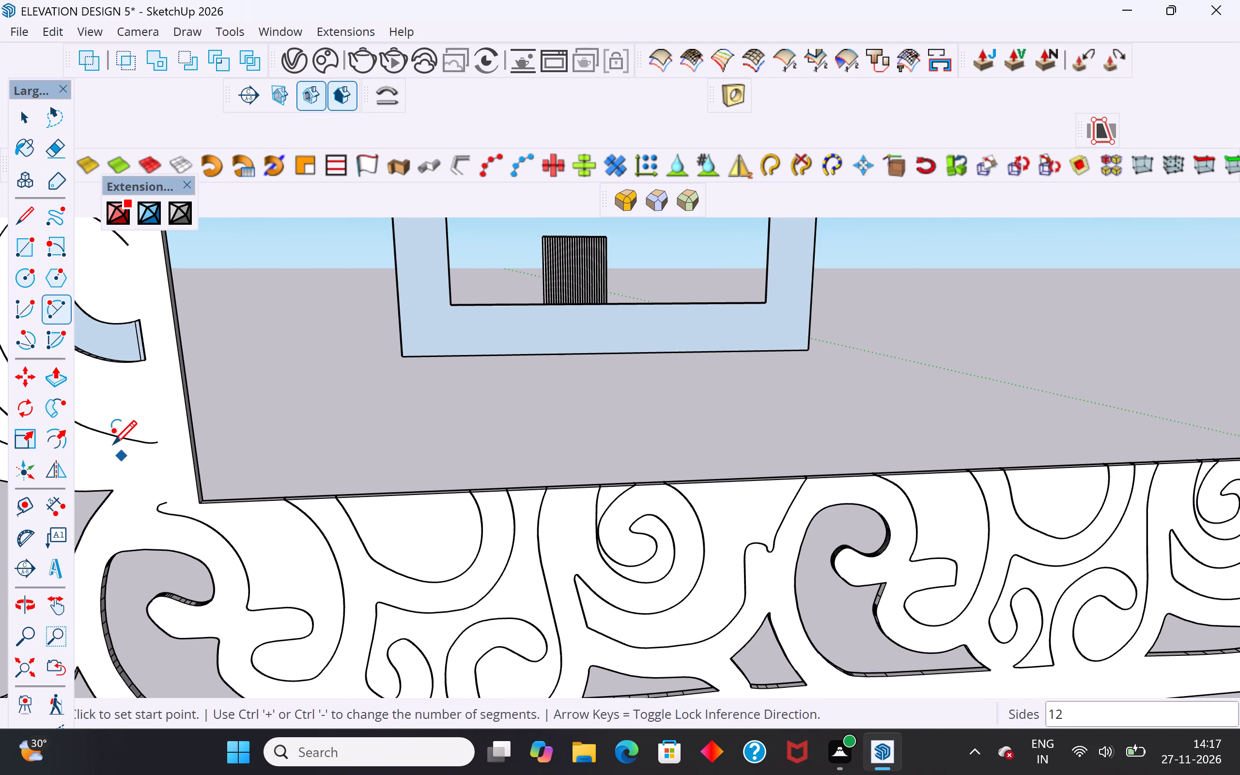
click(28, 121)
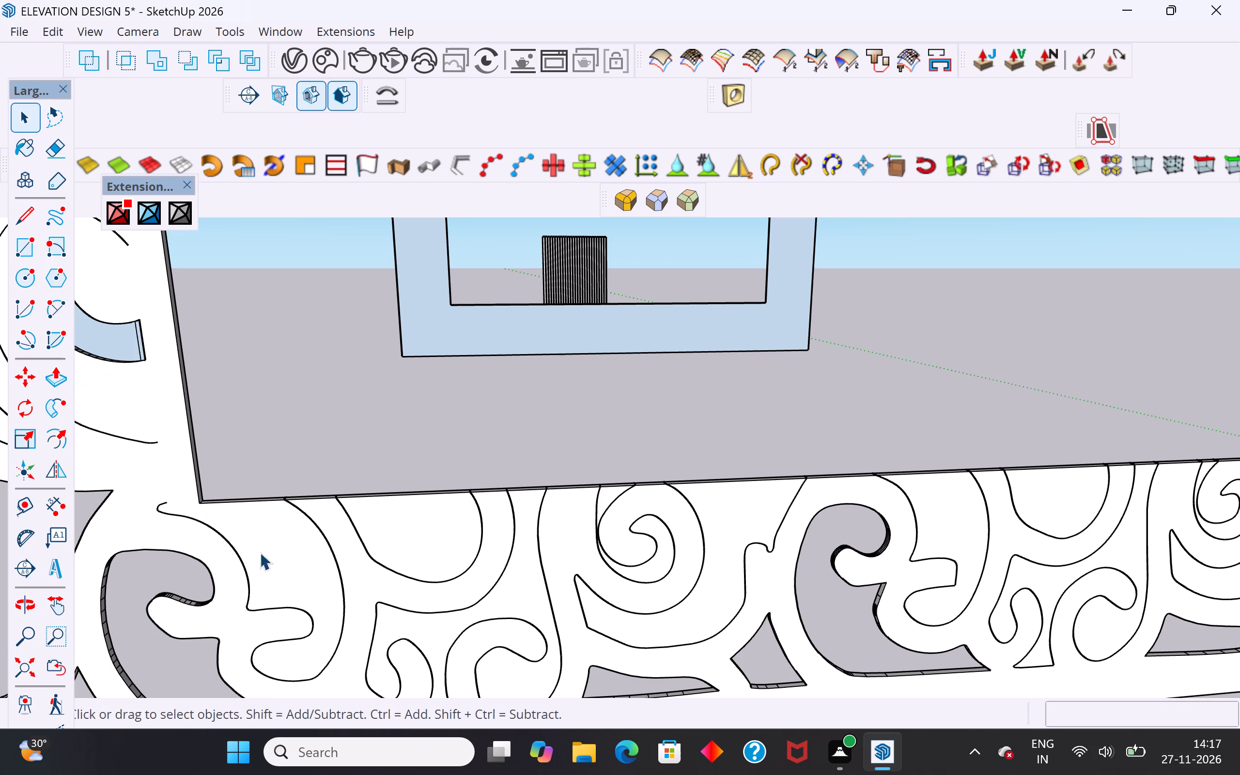
Close the open scroll beside the bottom border's inner corner with an arc bulging about 9/16" from its tip to the curve end at the inner edge.
click(266, 564)
scroll(416, 517, down, 4)
middle_drag(384, 550, 306, 554)
scroll(316, 526, up, 5)
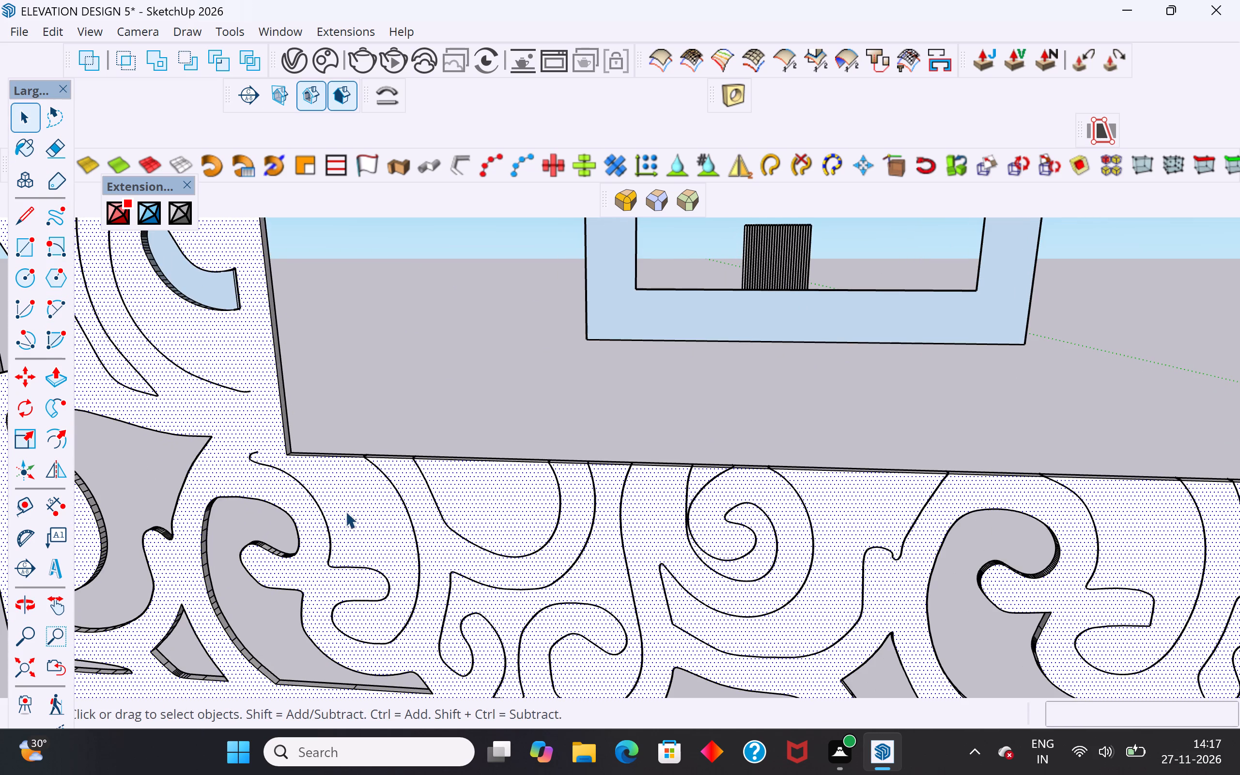
triple_click(348, 508)
middle_drag(347, 504, 350, 443)
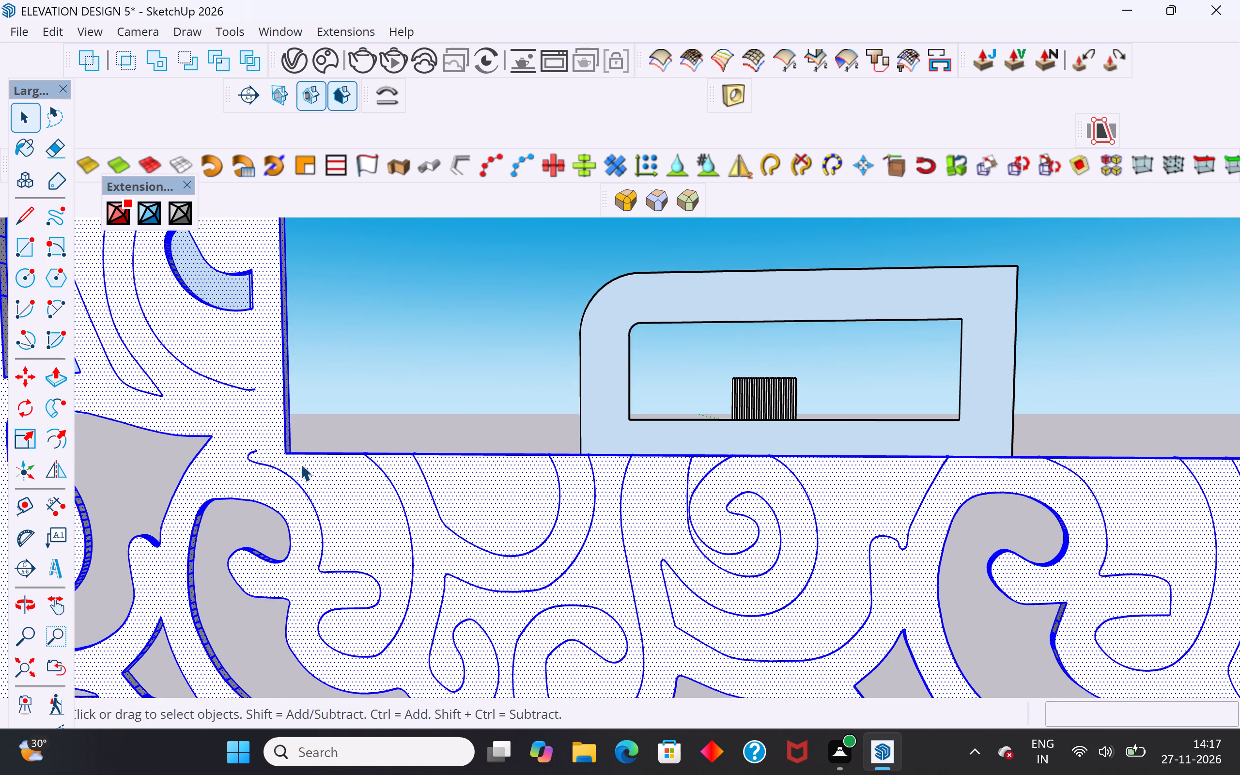
scroll(298, 456, up, 7)
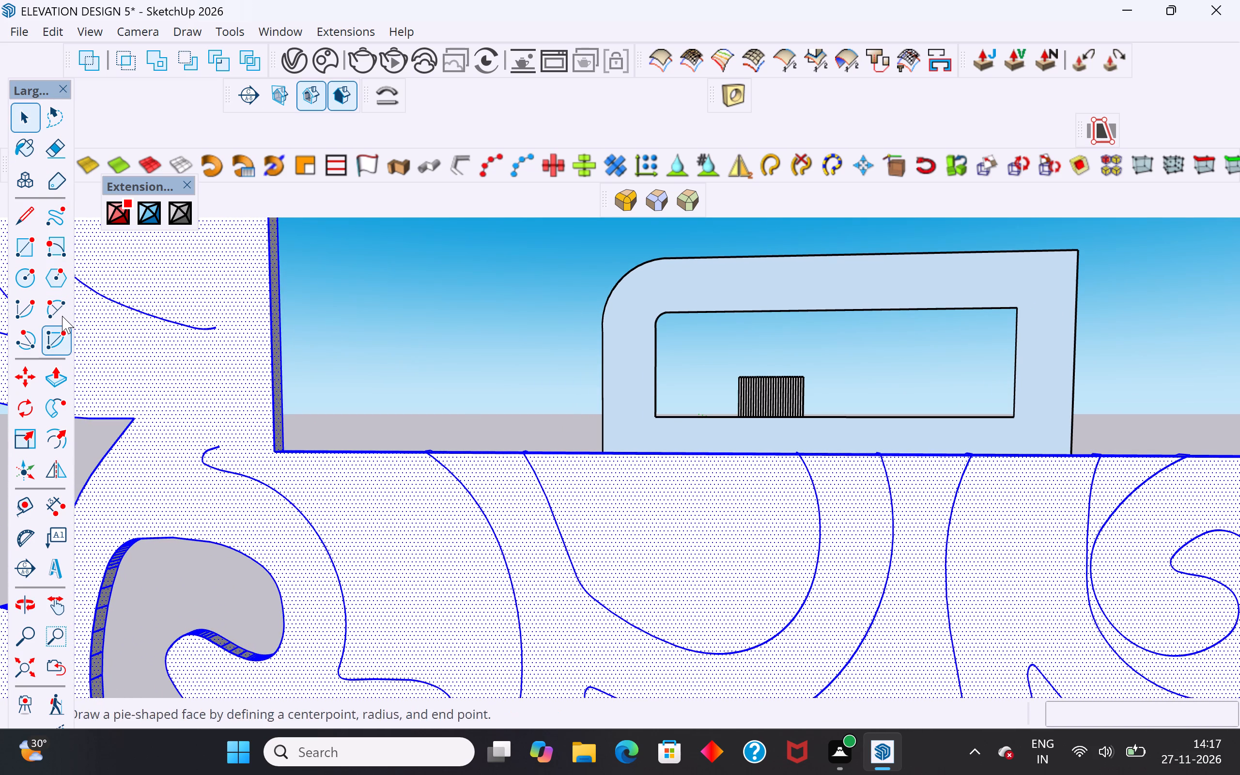
click(61, 314)
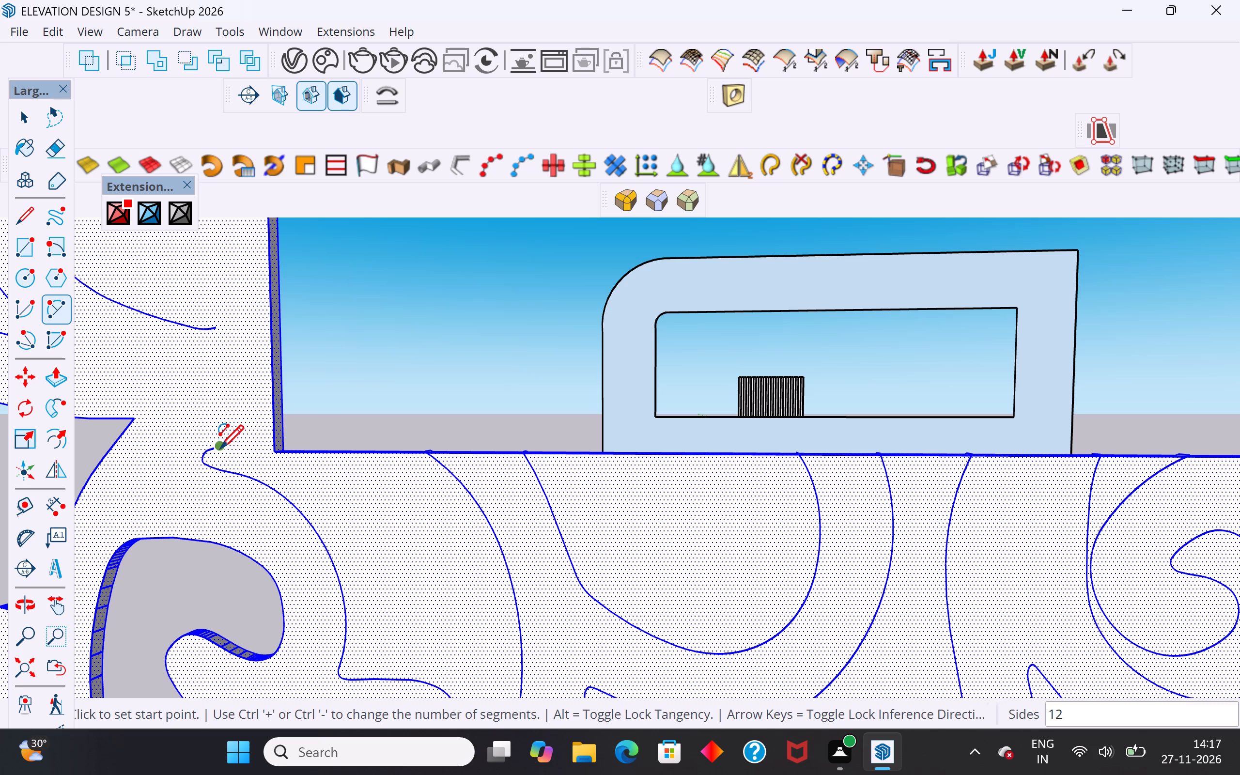
click(220, 451)
click(430, 455)
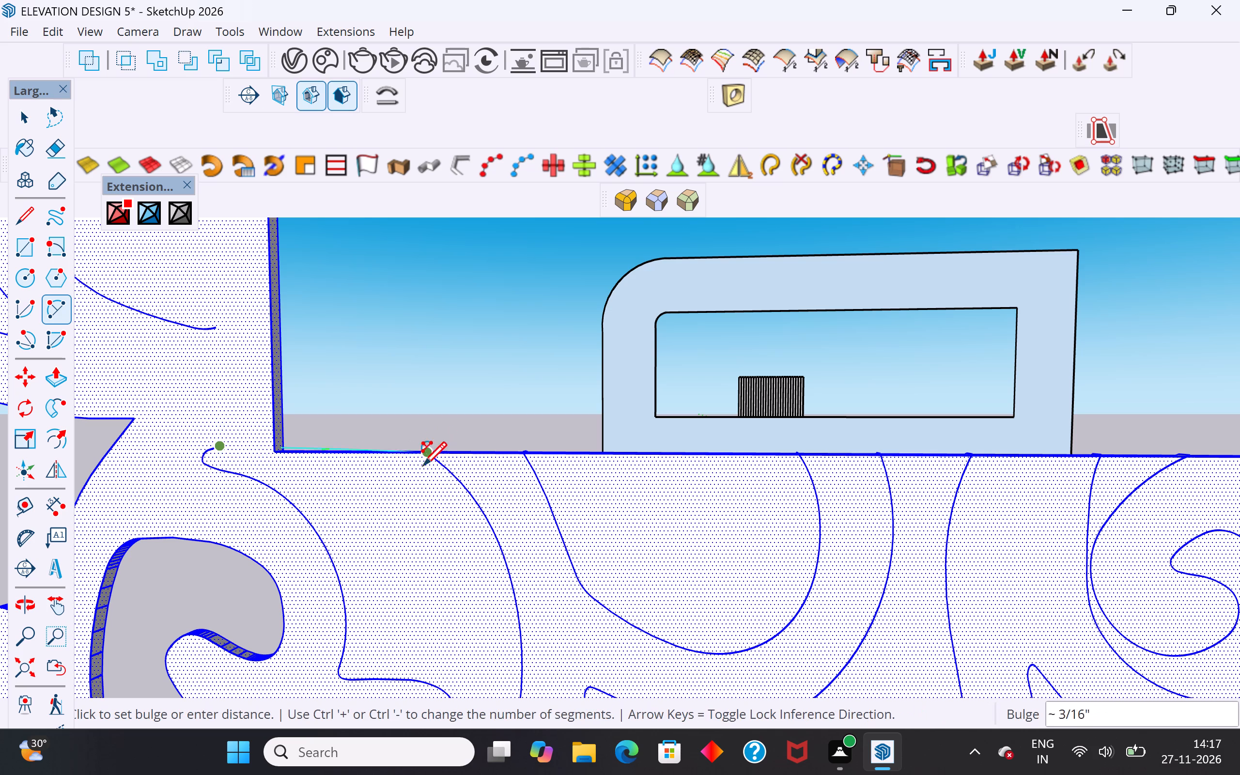
middle_drag(399, 488, 355, 516)
scroll(346, 496, up, 10)
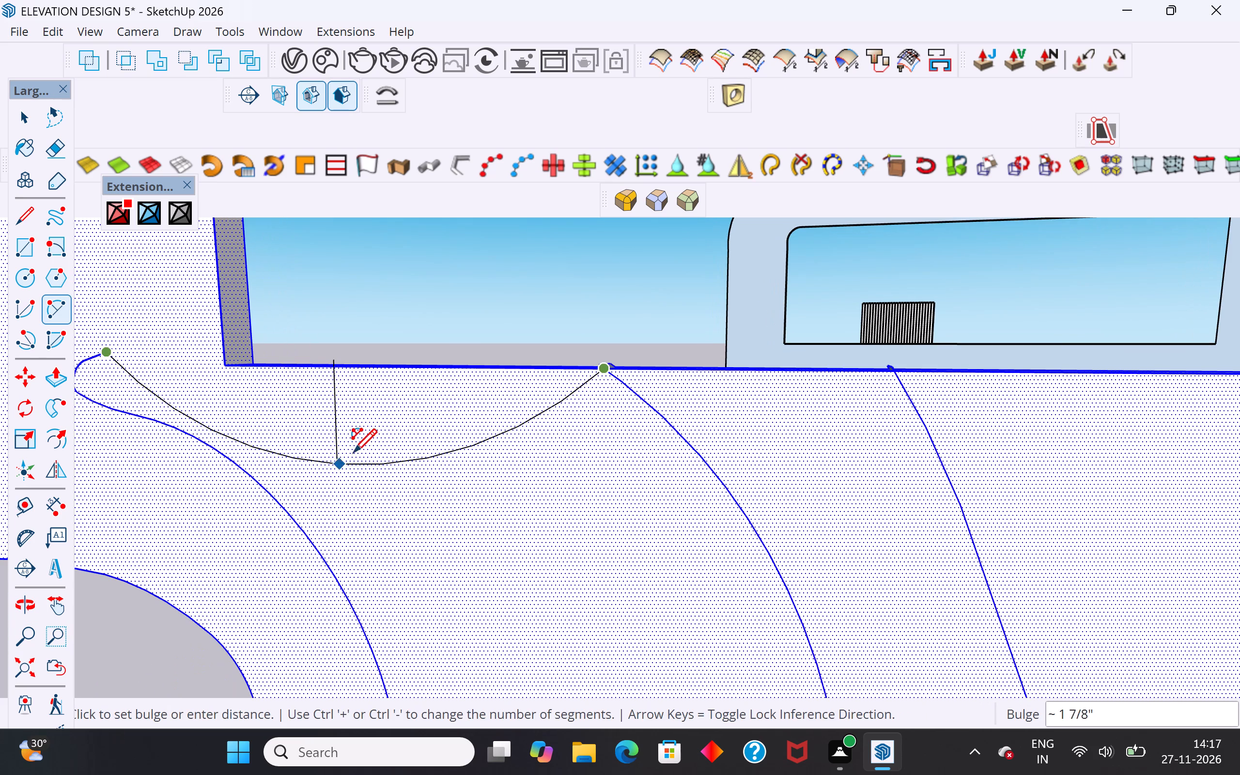
click(361, 391)
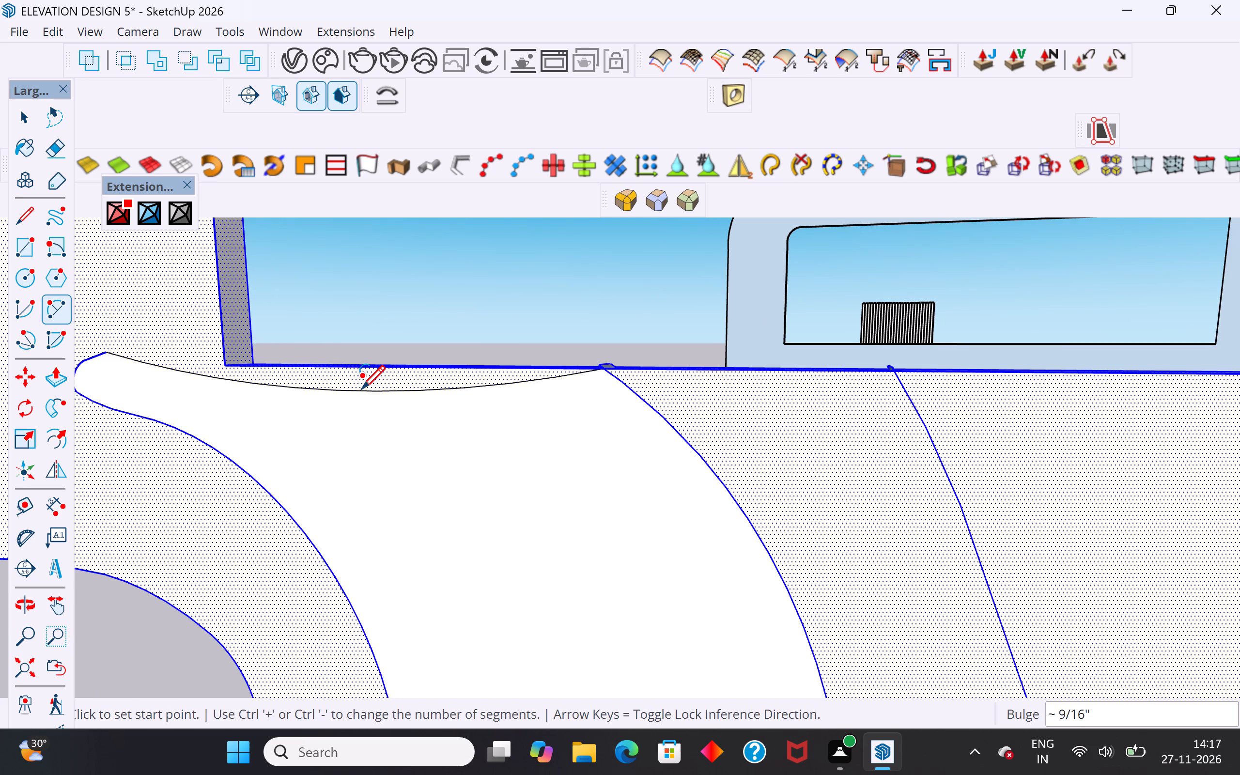
click(38, 123)
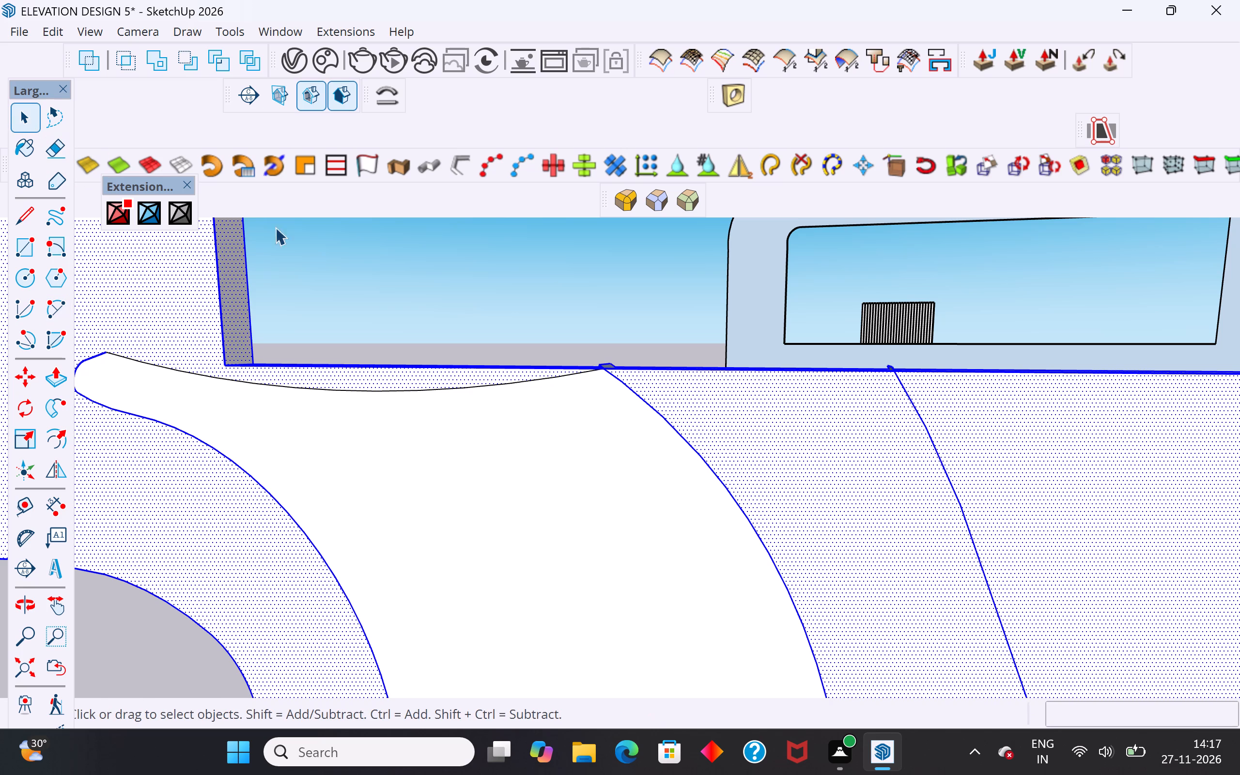
click(331, 253)
Delete the stray sliver face and its leftover edges on the inner rim where the new arc meets the scroll curve.
scroll(435, 382, down, 8)
middle_drag(436, 429, 496, 509)
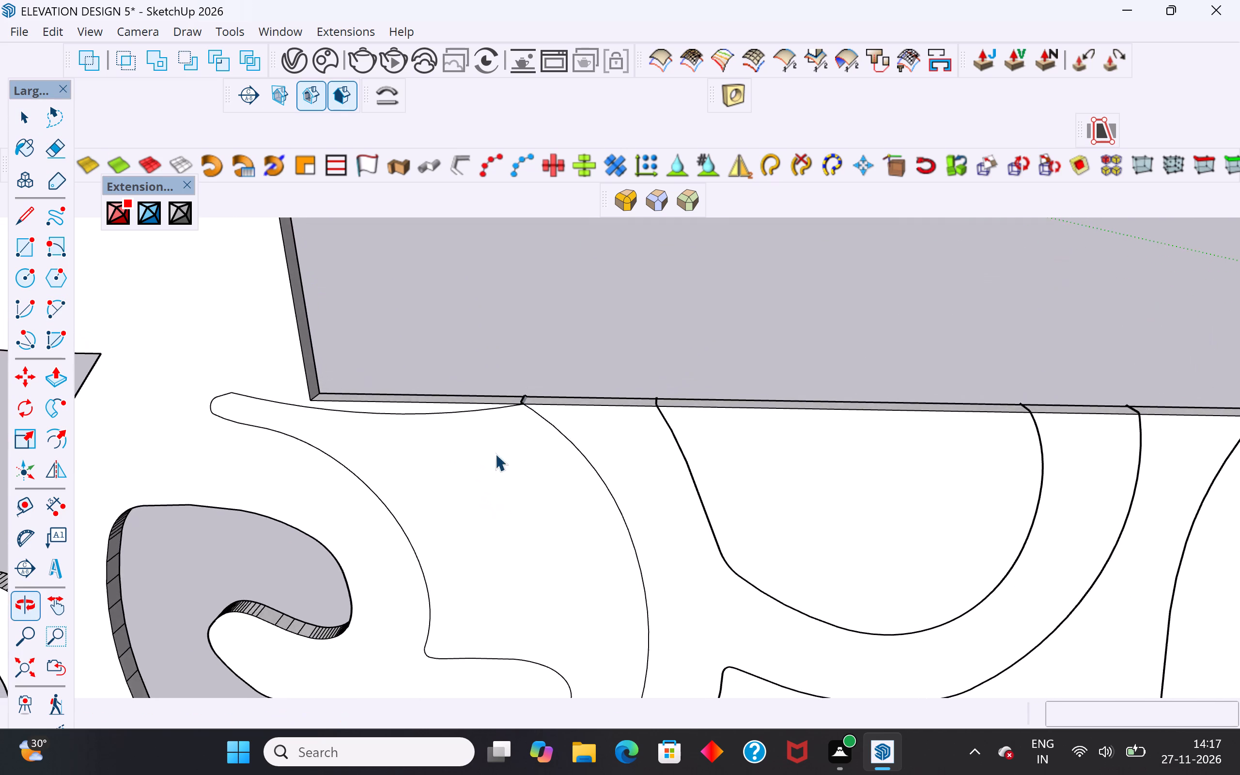
scroll(500, 434, up, 16)
middle_drag(574, 384, 437, 472)
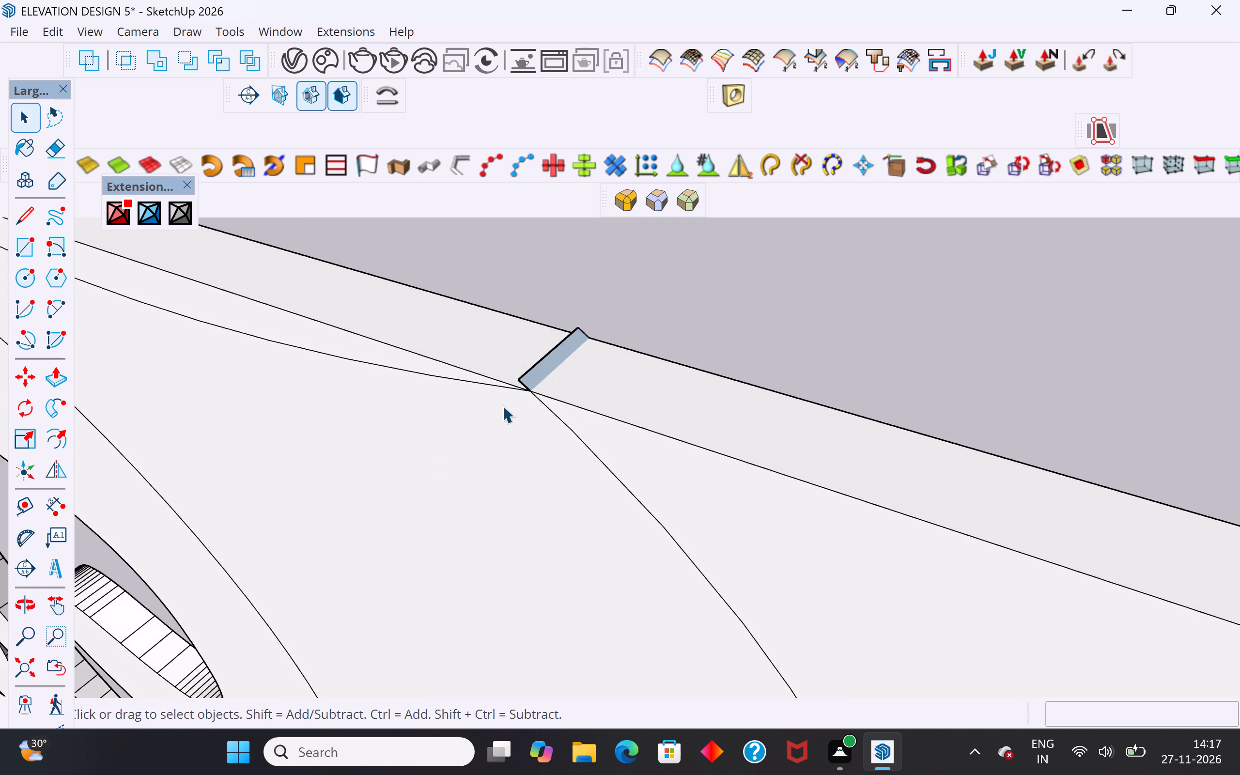
scroll(502, 405, up, 6)
click(549, 358)
key(Delete)
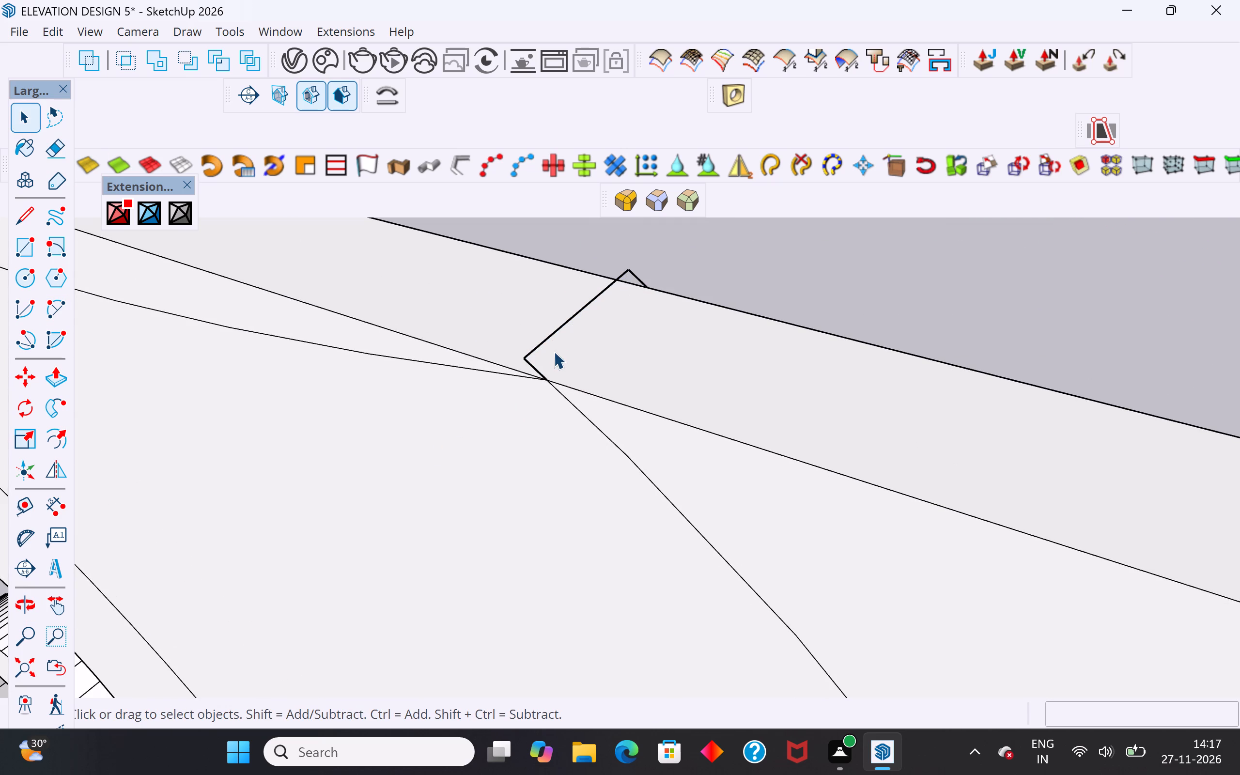
click(551, 336)
key(Delete)
click(532, 363)
key(Delete)
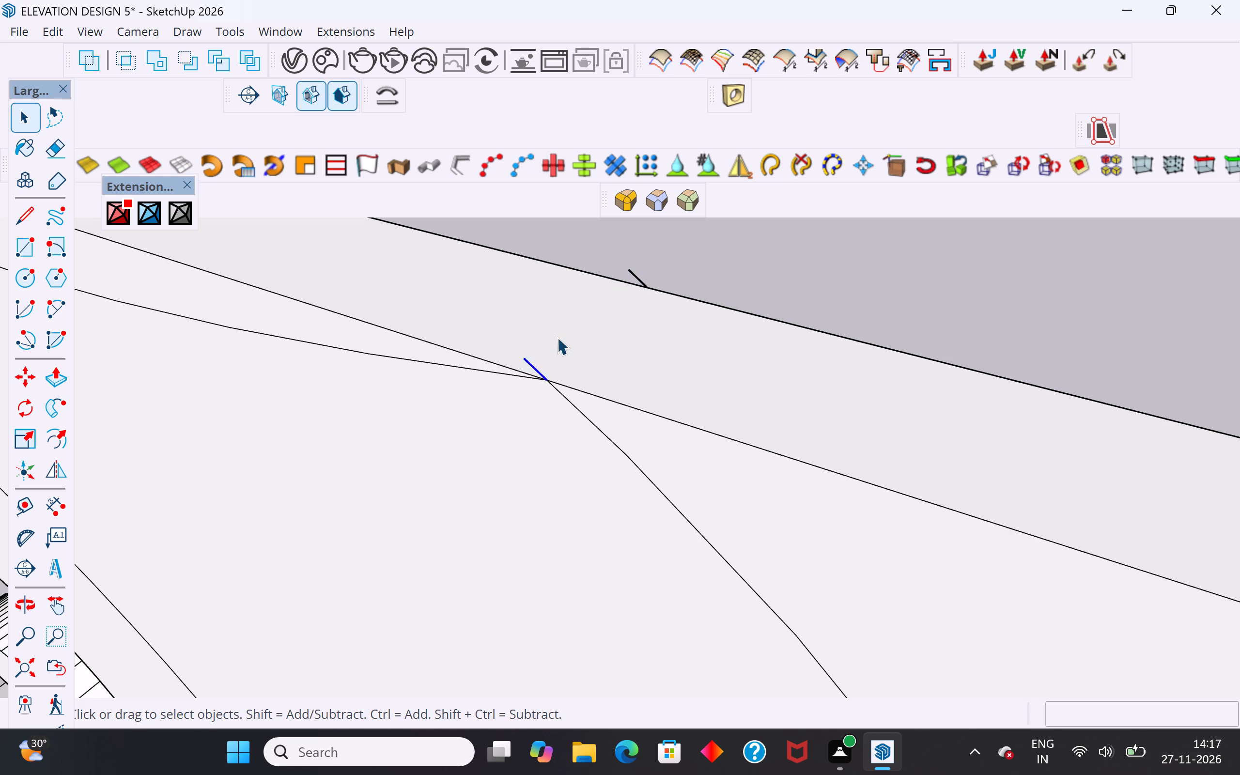
click(636, 275)
key(Delete)
scroll(657, 321, down, 10)
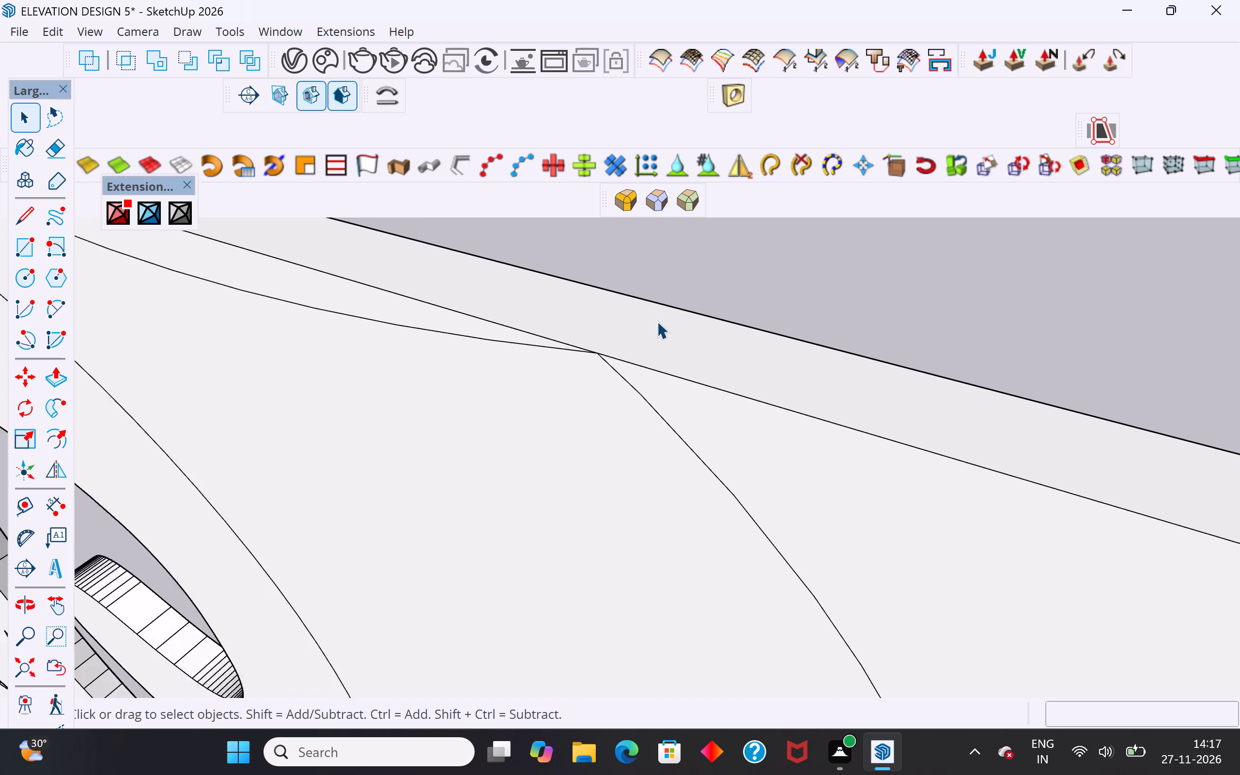
Push the closed scroll face beside the bottom border's inner corner about 3/4" into the jali panel.
scroll(657, 321, down, 20)
middle_drag(539, 345, 649, 319)
click(645, 373)
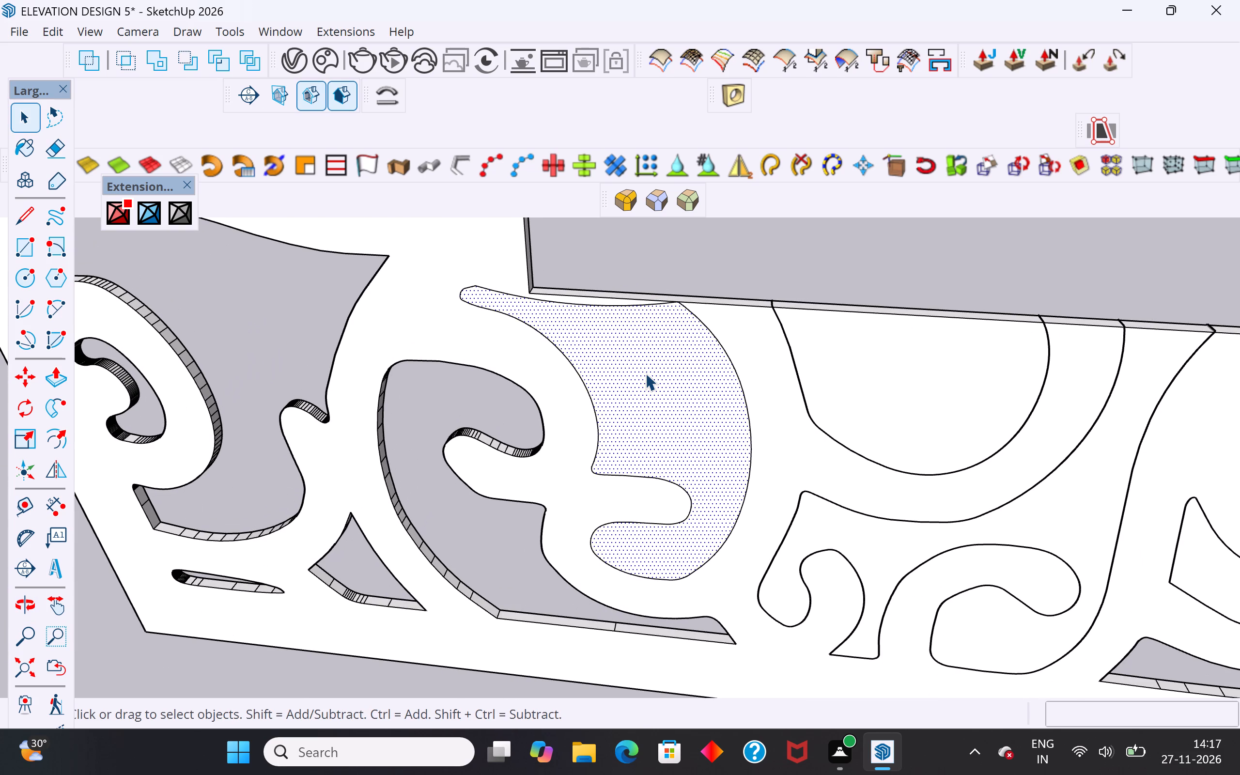
middle_drag(593, 408, 699, 333)
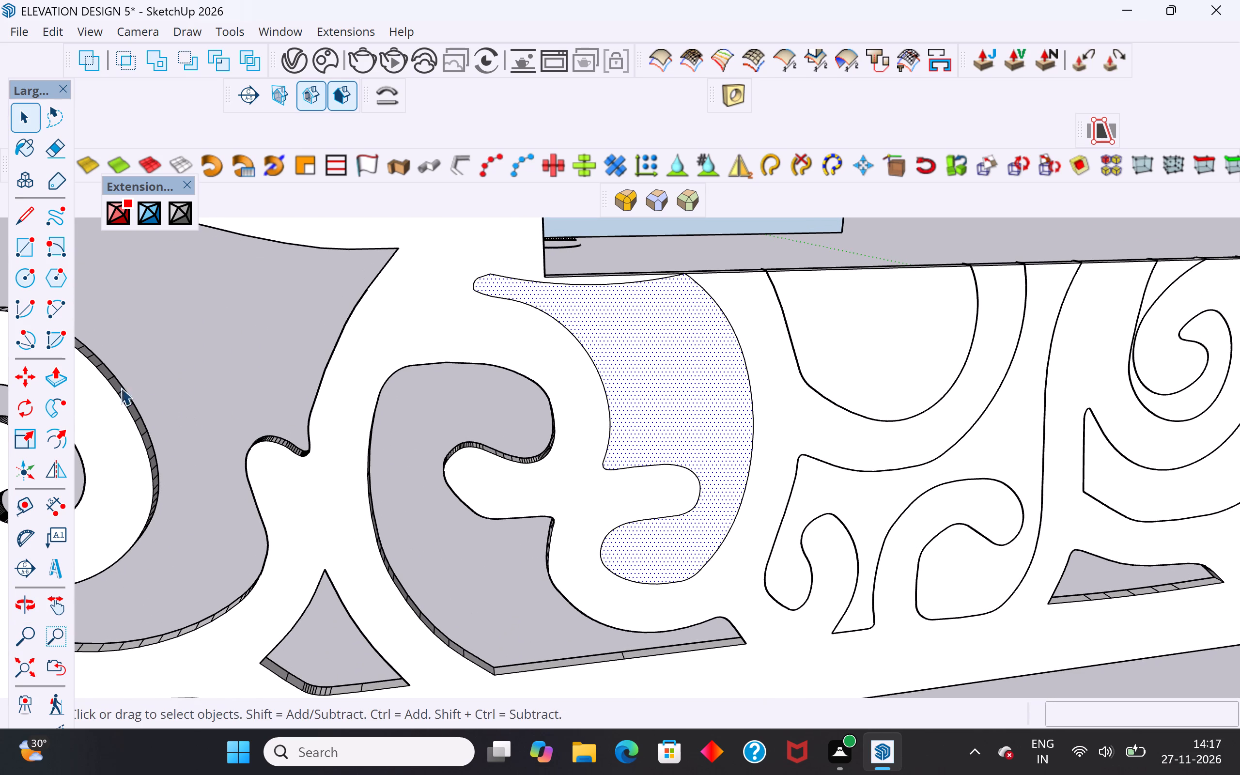
click(65, 385)
click(619, 361)
middle_drag(687, 367, 519, 419)
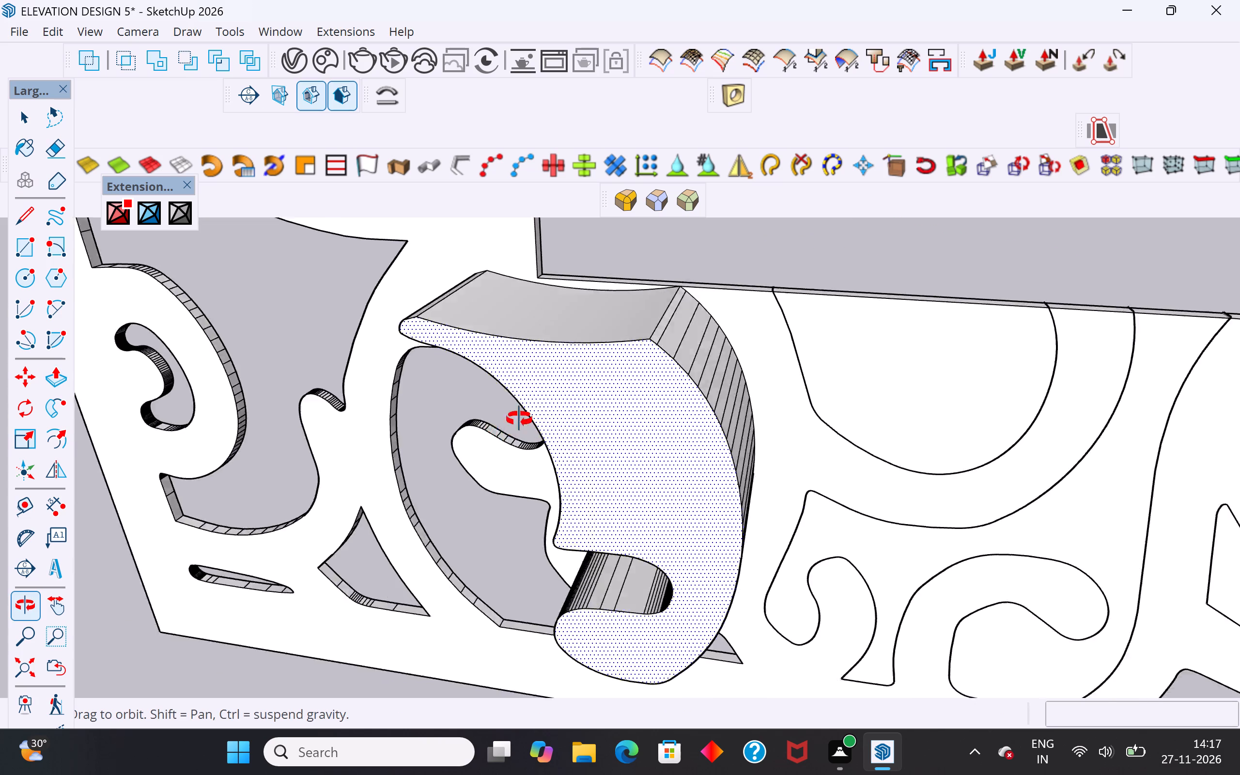
middle_drag(519, 419, 214, 547)
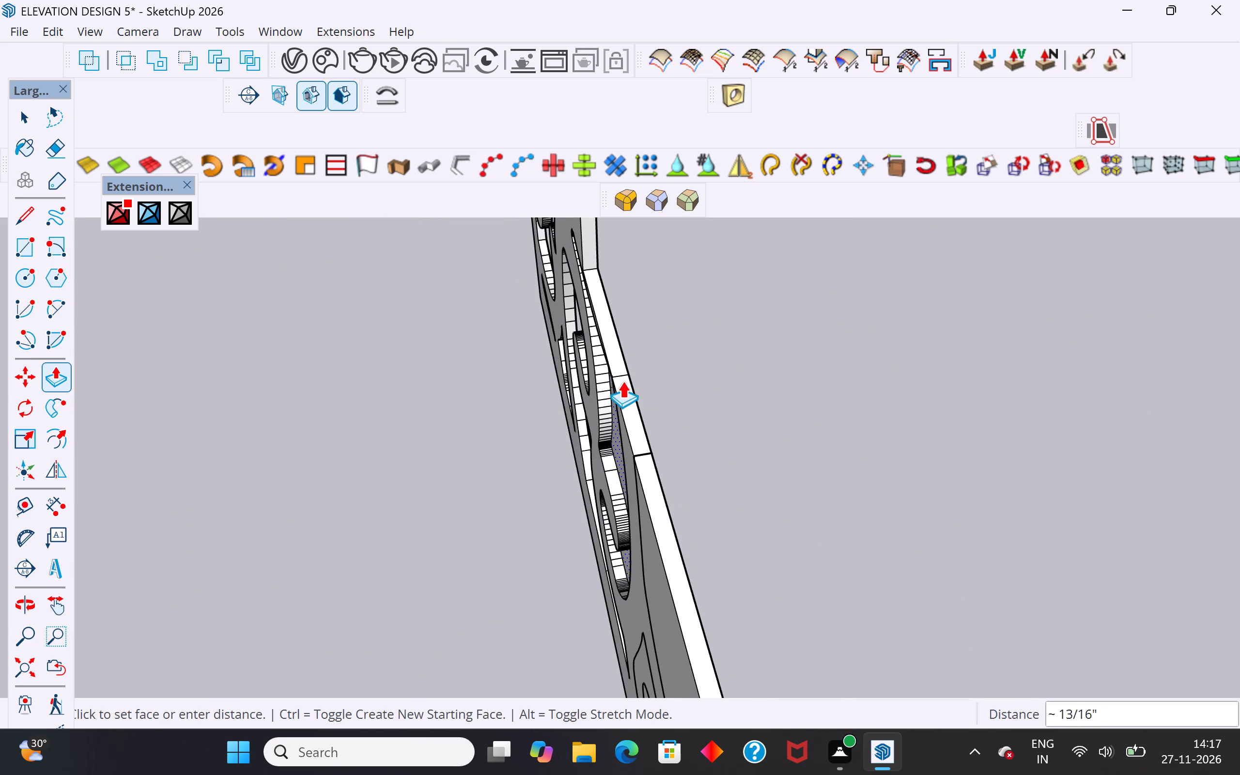
click(624, 370)
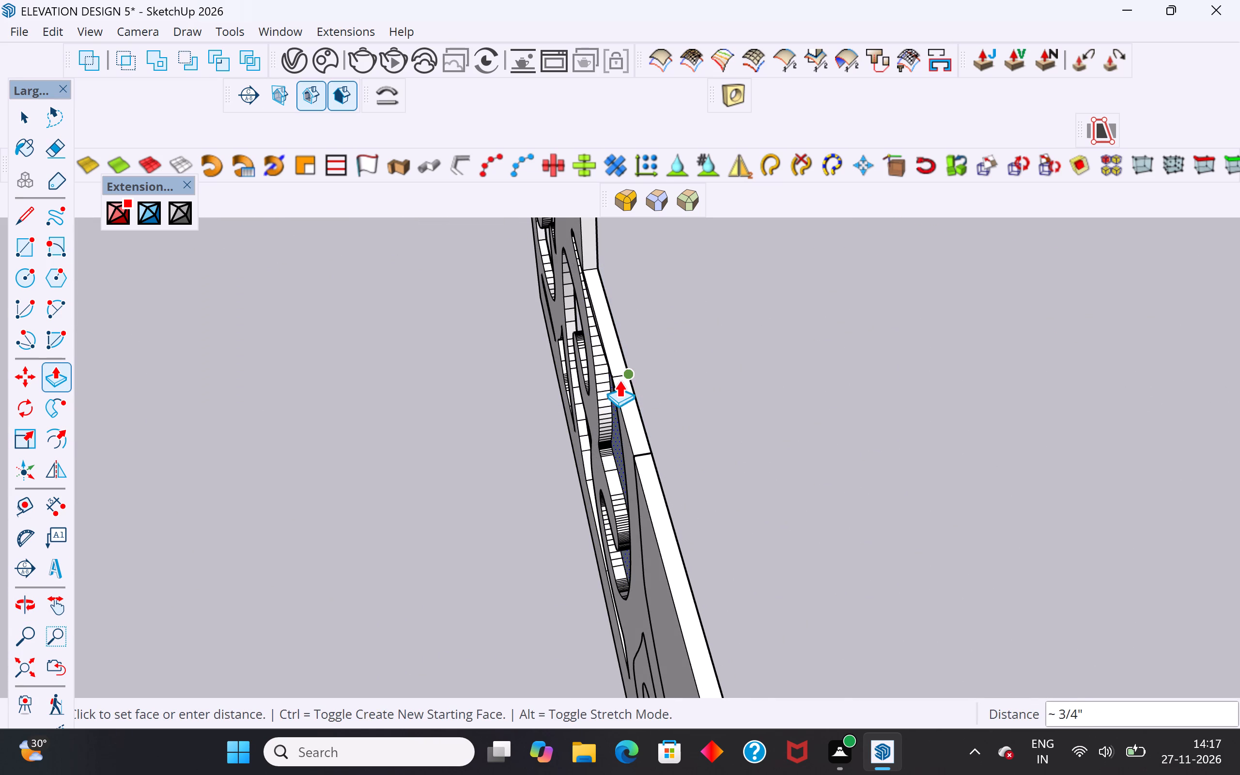
double_click(623, 370)
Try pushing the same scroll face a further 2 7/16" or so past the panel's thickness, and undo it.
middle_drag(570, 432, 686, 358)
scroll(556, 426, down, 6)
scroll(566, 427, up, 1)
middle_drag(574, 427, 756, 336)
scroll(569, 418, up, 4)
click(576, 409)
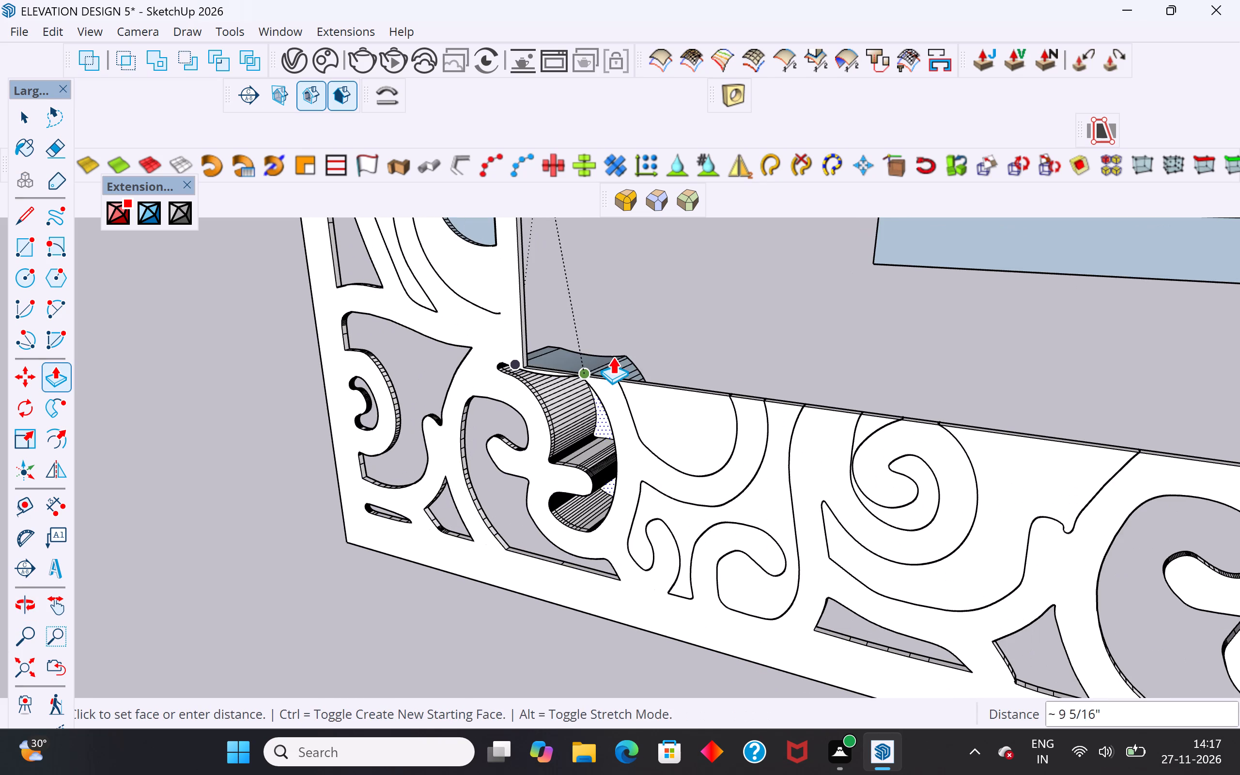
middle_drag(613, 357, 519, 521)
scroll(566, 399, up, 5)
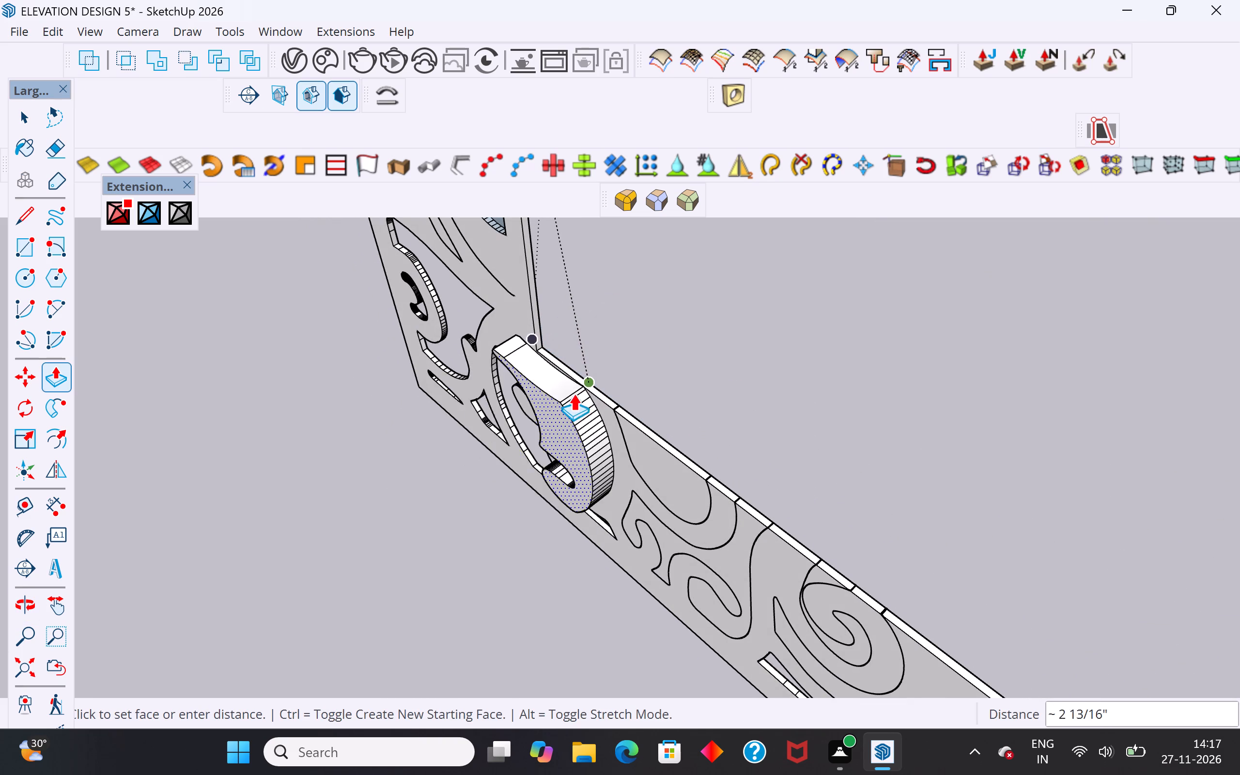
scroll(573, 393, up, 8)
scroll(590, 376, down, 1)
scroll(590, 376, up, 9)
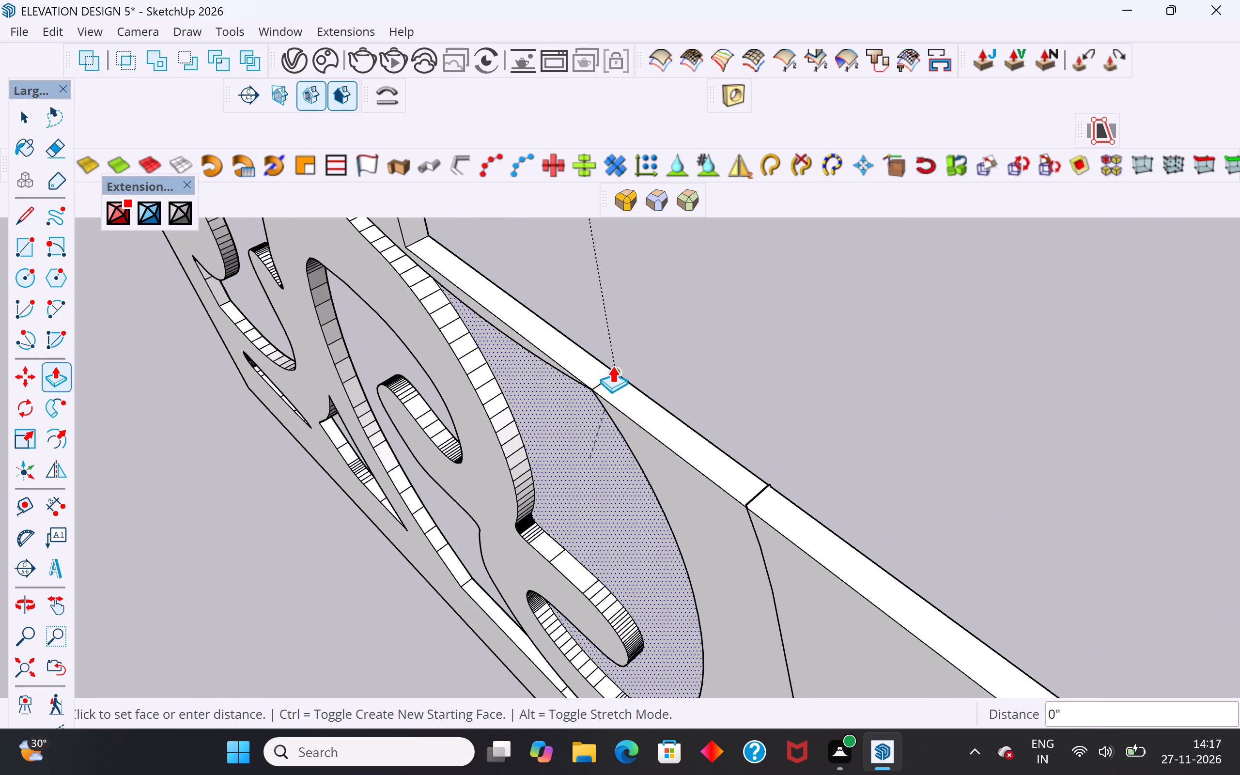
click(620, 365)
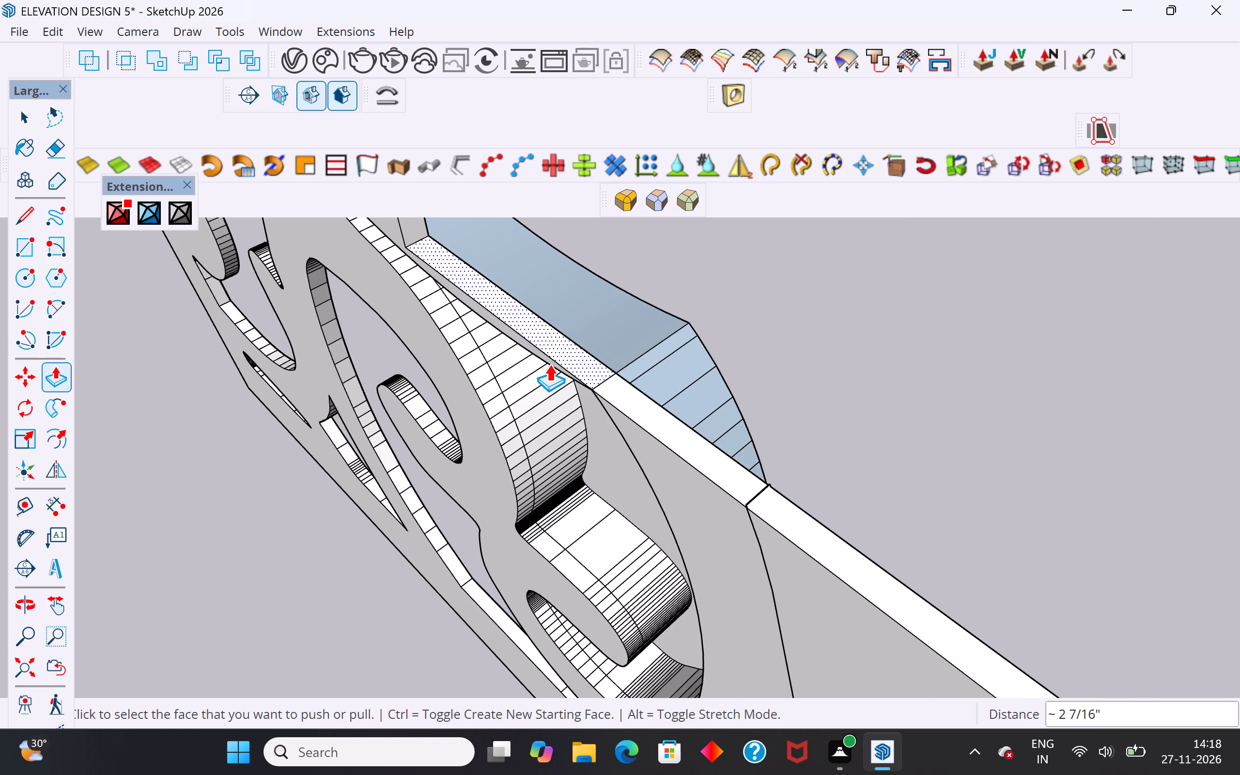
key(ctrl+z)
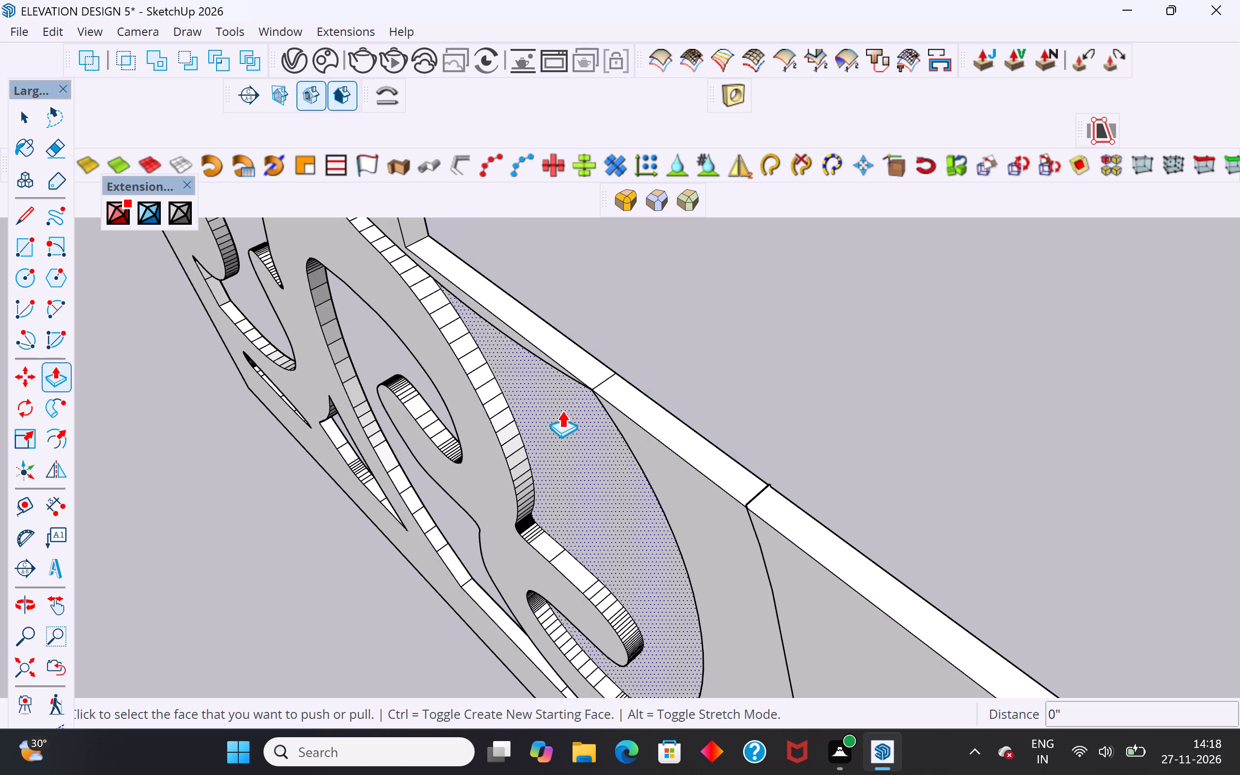
Delete the recessed scroll face beside the bottom border's inner corner to open it through the panel.
drag(20, 128, 24, 135)
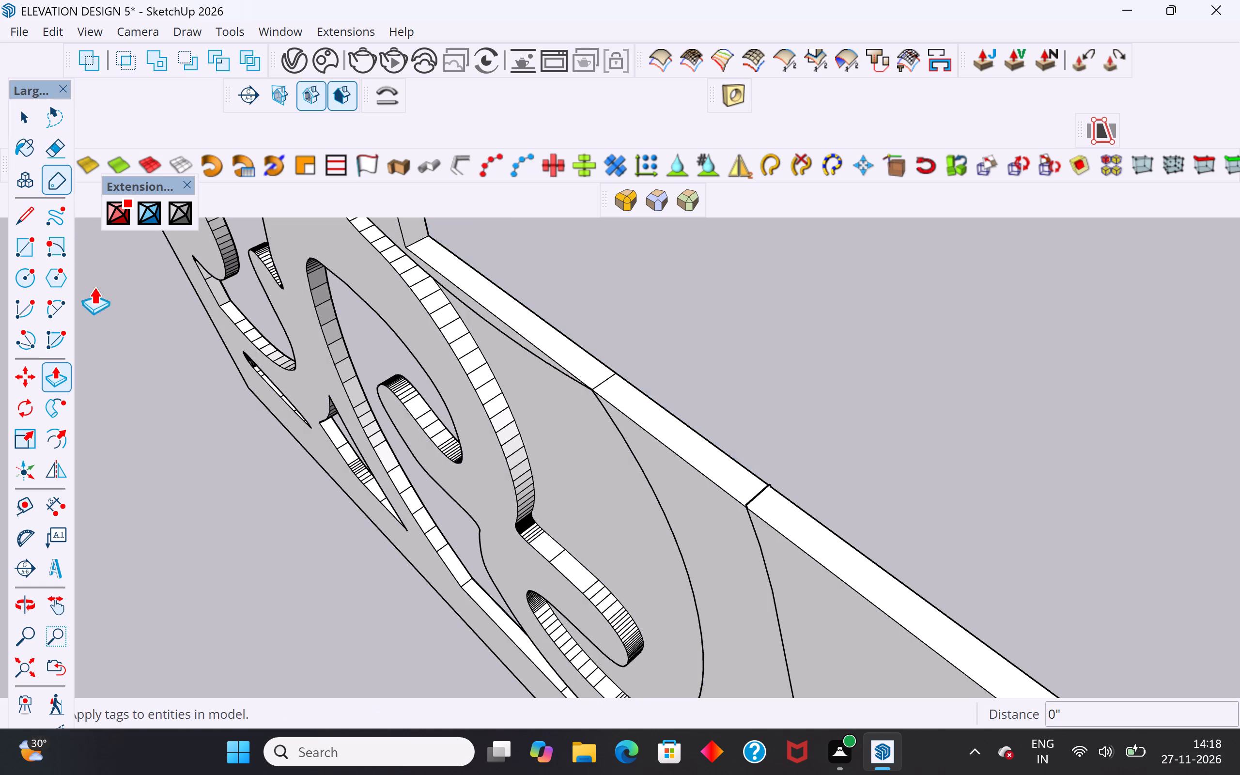
click(94, 287)
click(477, 403)
key(Escape)
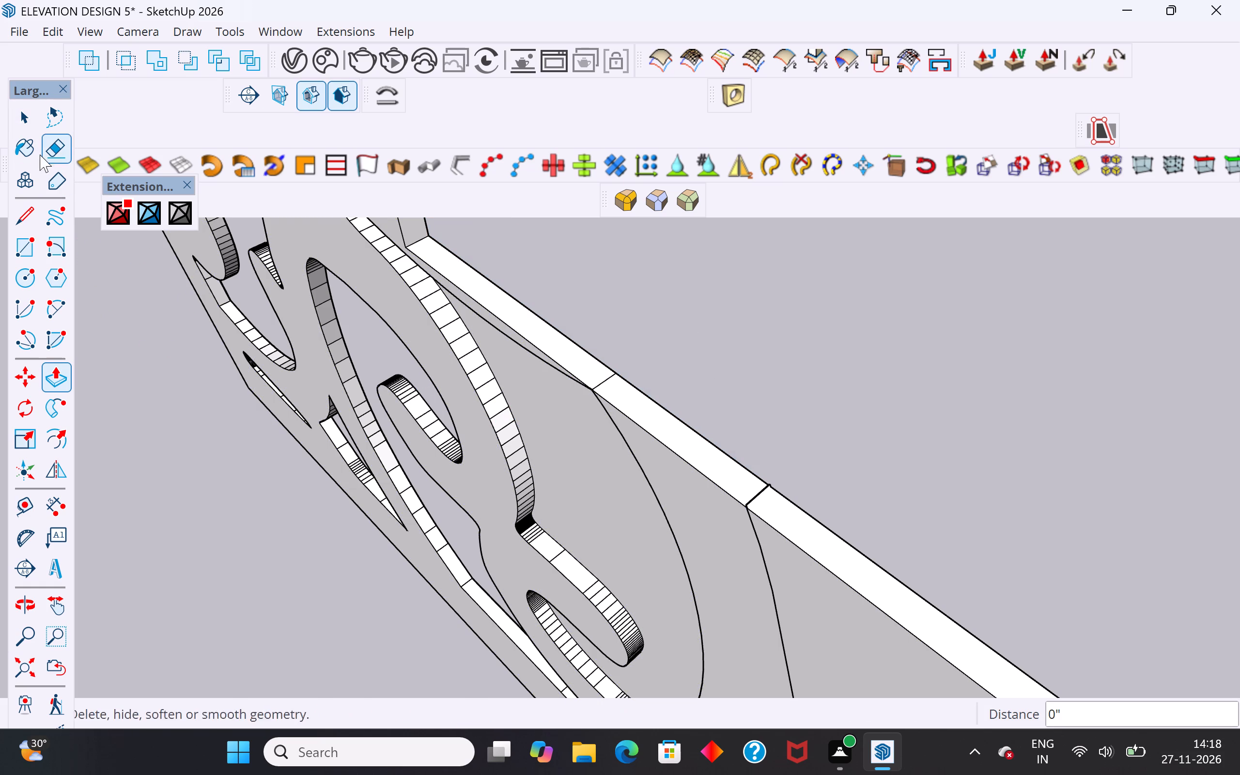
click(25, 125)
click(112, 342)
click(527, 415)
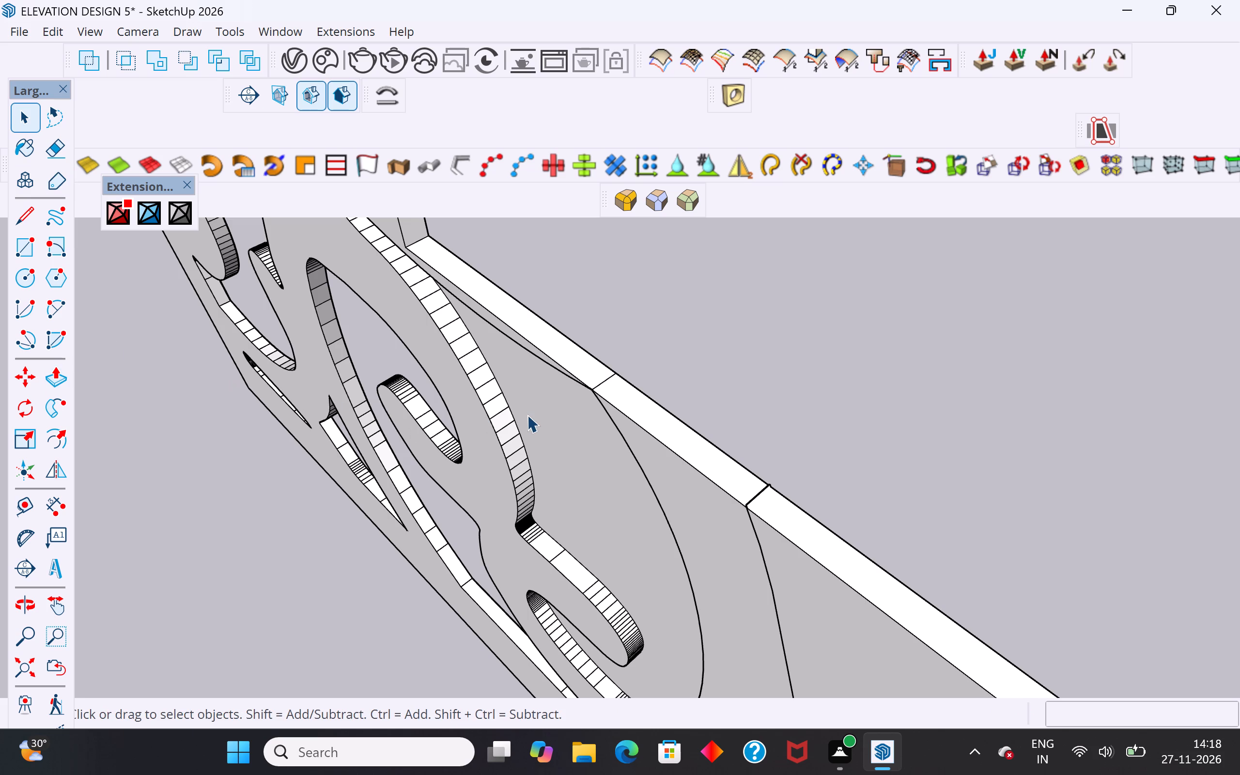
key(Delete)
middle_drag(589, 462, 668, 371)
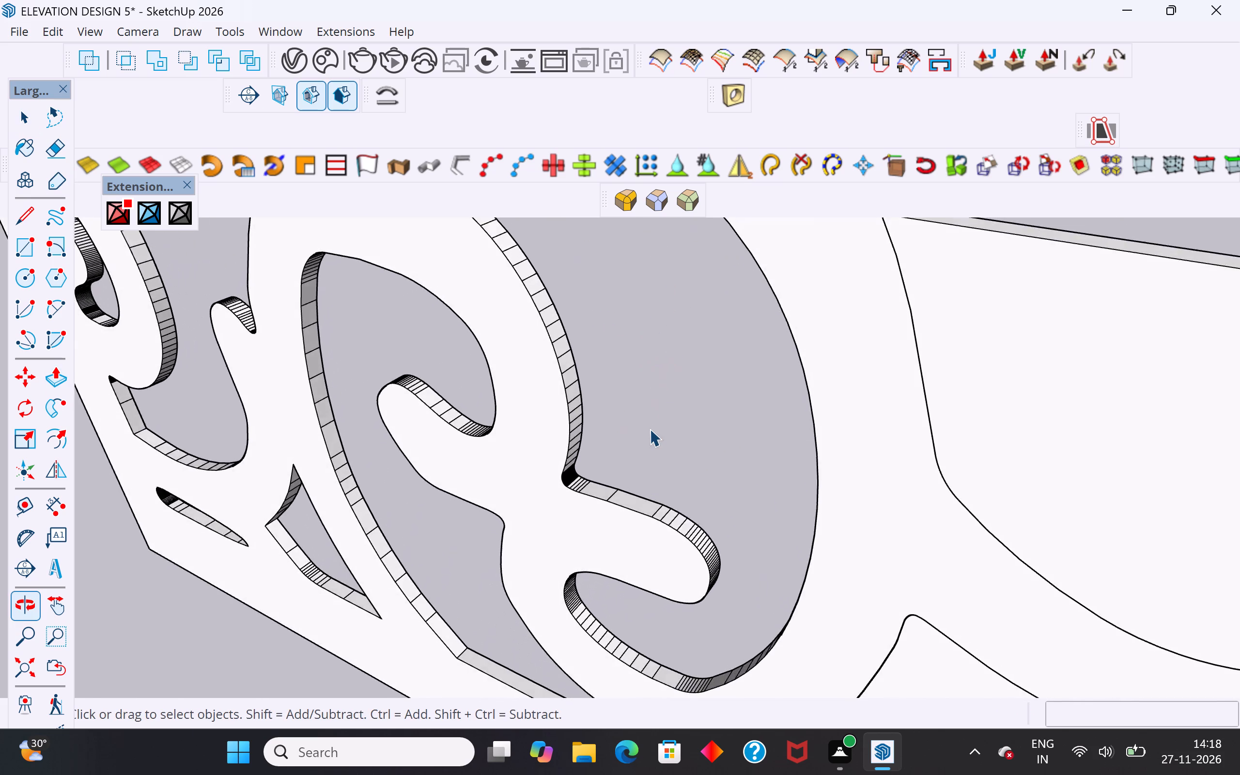
Delete the front face of the spiral region around the crescent in the side border, just above the bottom inner corner.
scroll(650, 430, down, 6)
middle_drag(661, 425, 744, 339)
scroll(688, 427, up, 4)
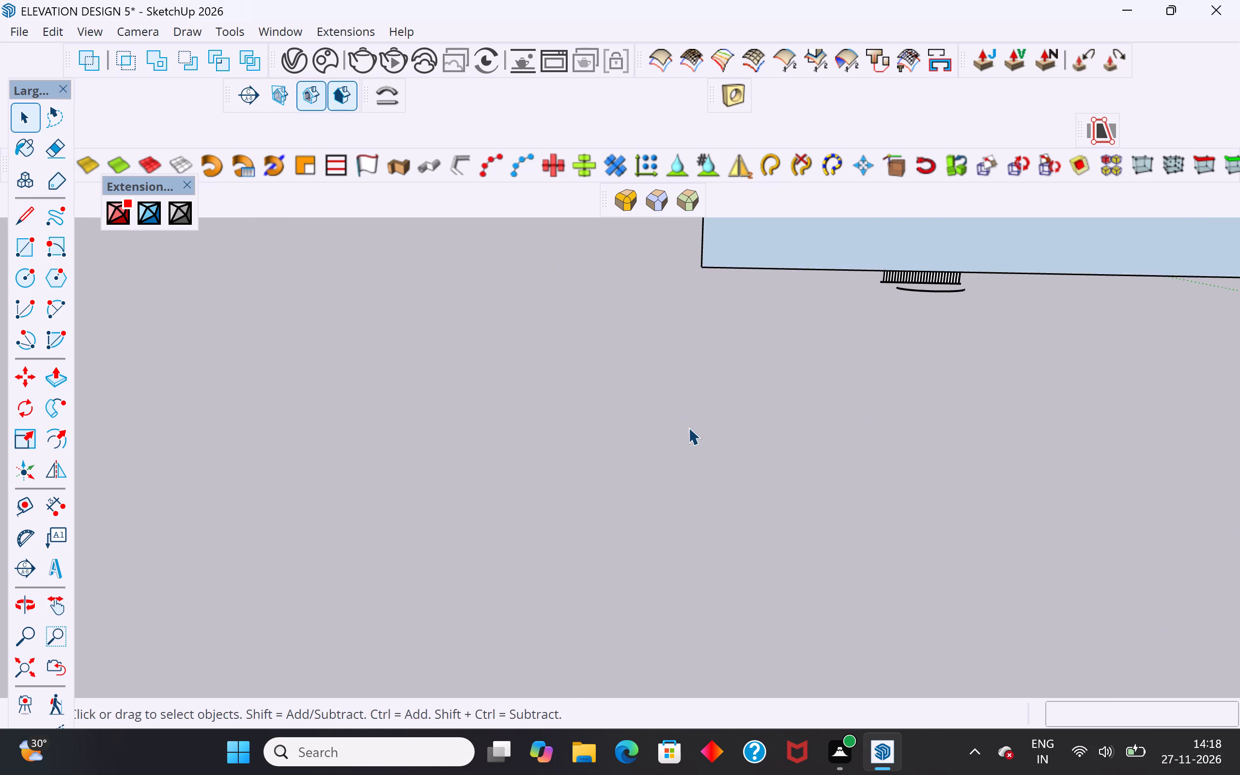
scroll(688, 427, down, 4)
middle_drag(640, 432, 656, 390)
scroll(604, 390, up, 3)
scroll(602, 390, down, 5)
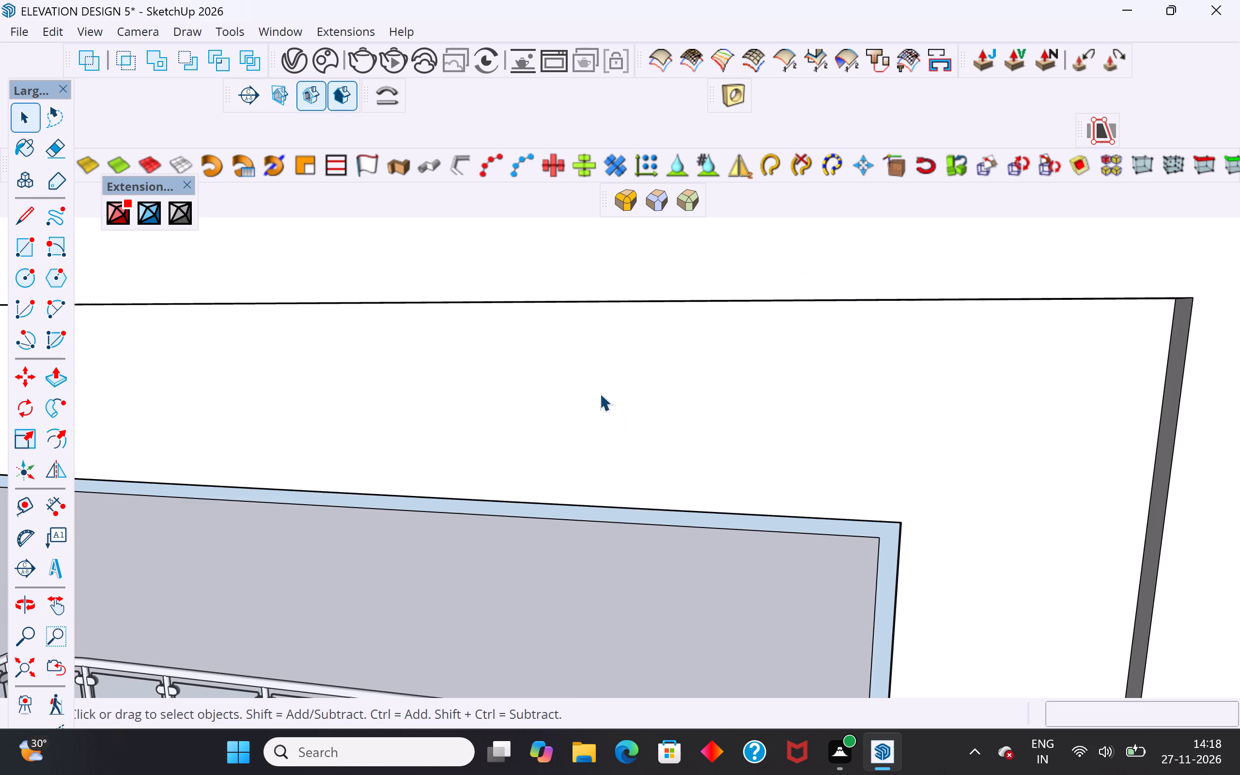
scroll(626, 403, down, 11)
middle_drag(666, 414, 577, 451)
scroll(703, 414, down, 13)
click(33, 667)
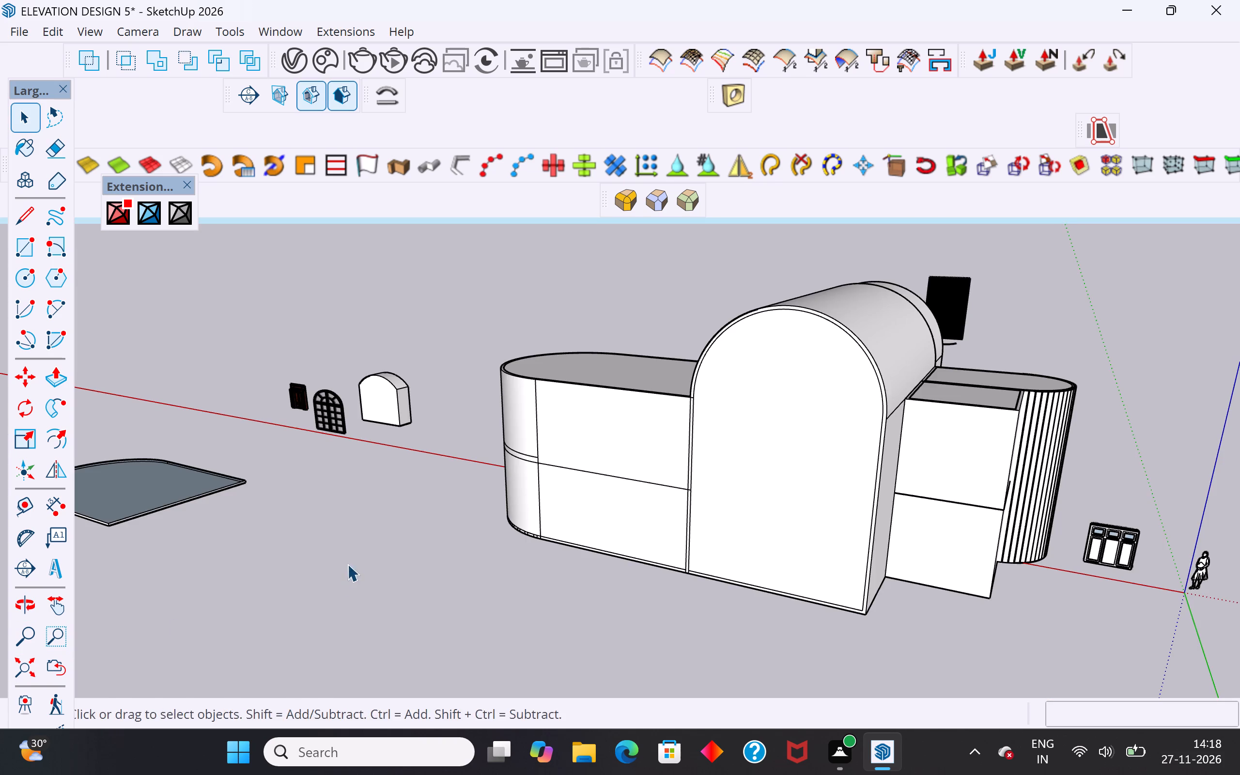
middle_drag(352, 557, 836, 541)
scroll(655, 391, up, 3)
scroll(562, 302, up, 7)
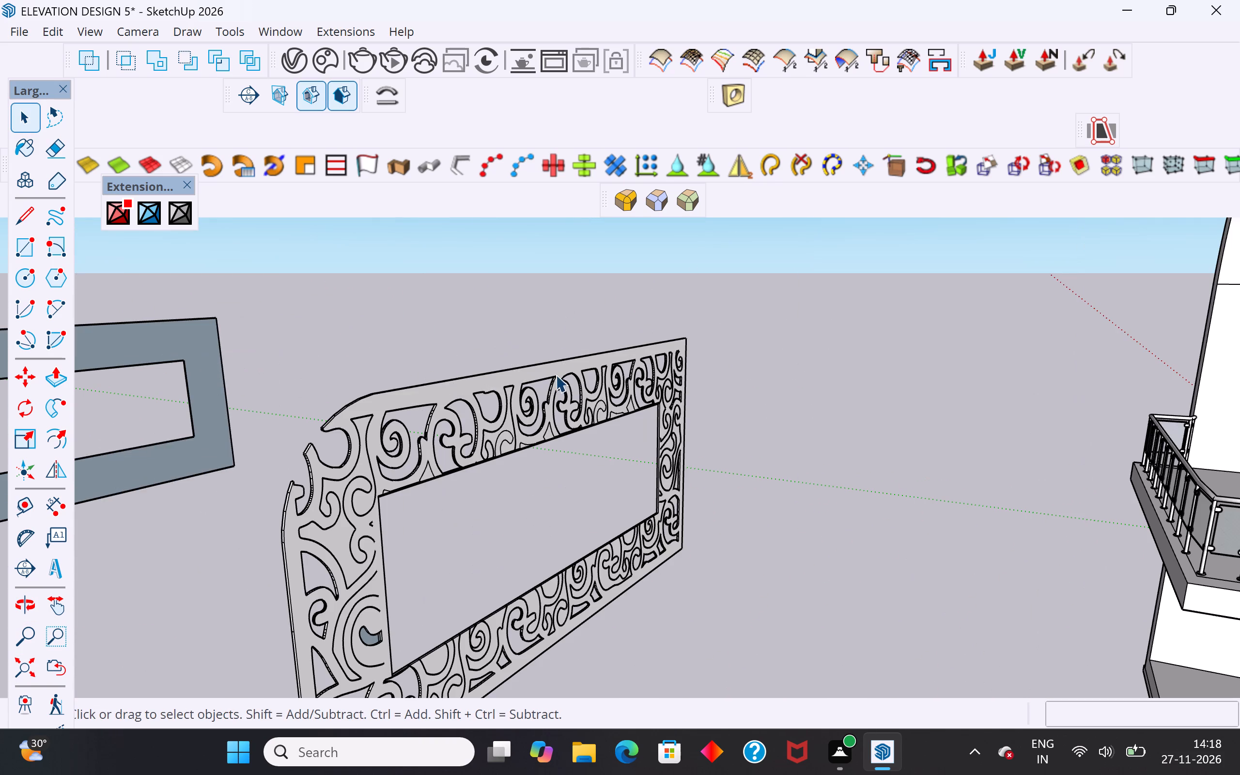
scroll(654, 440, down, 2)
middle_drag(573, 541, 459, 553)
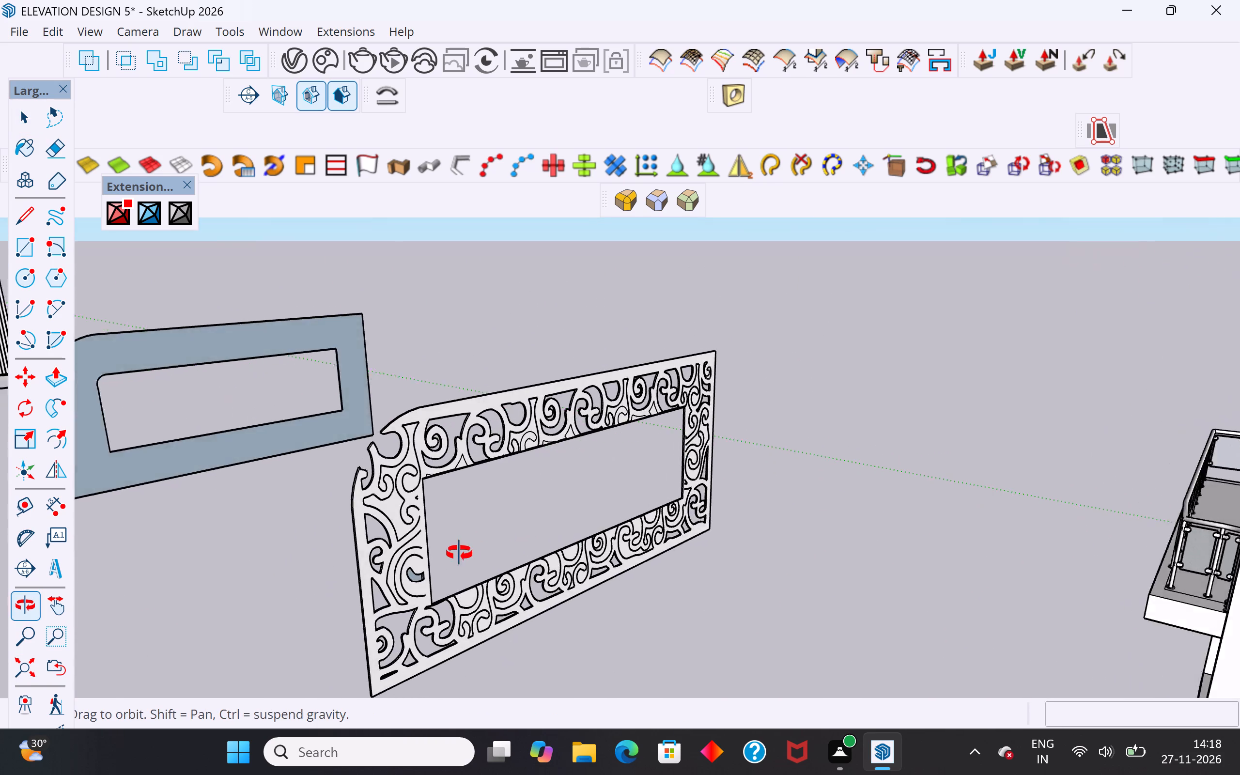
middle_drag(459, 553, 447, 552)
scroll(368, 627, up, 7)
middle_drag(373, 651, 484, 598)
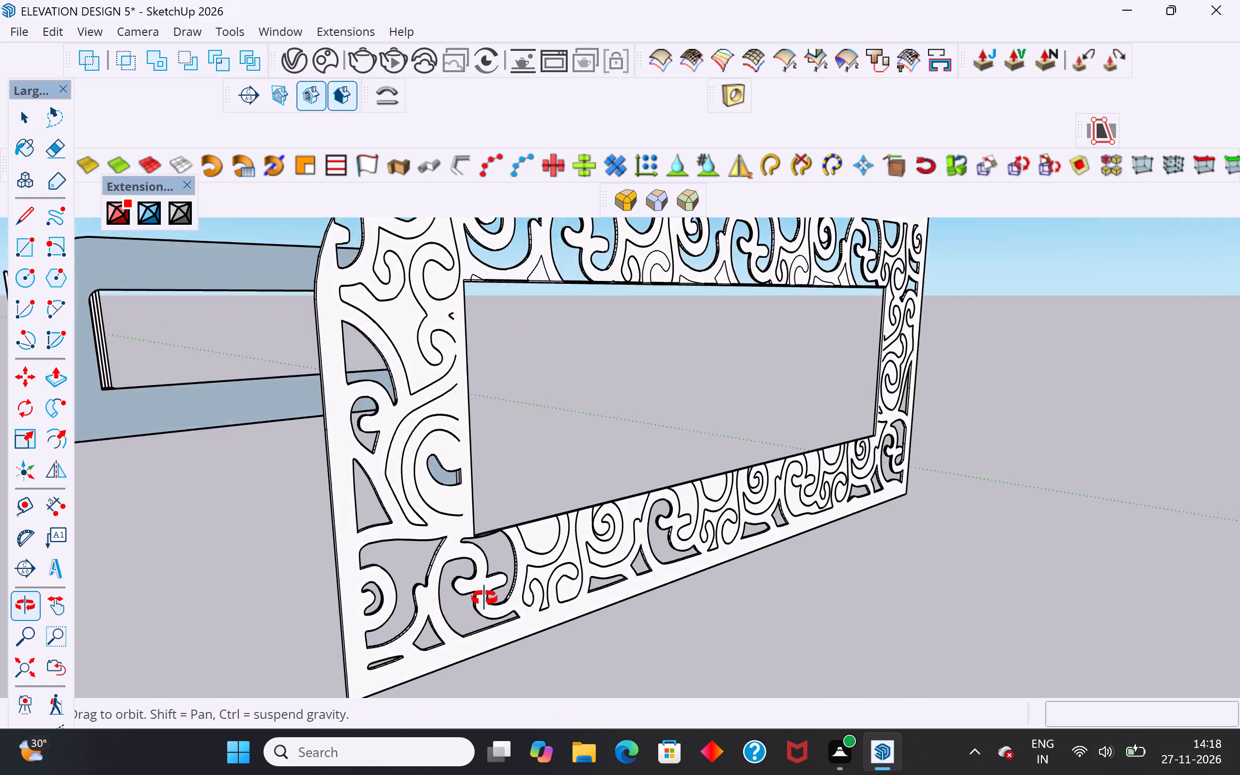
middle_drag(484, 598, 860, 620)
scroll(863, 485, up, 4)
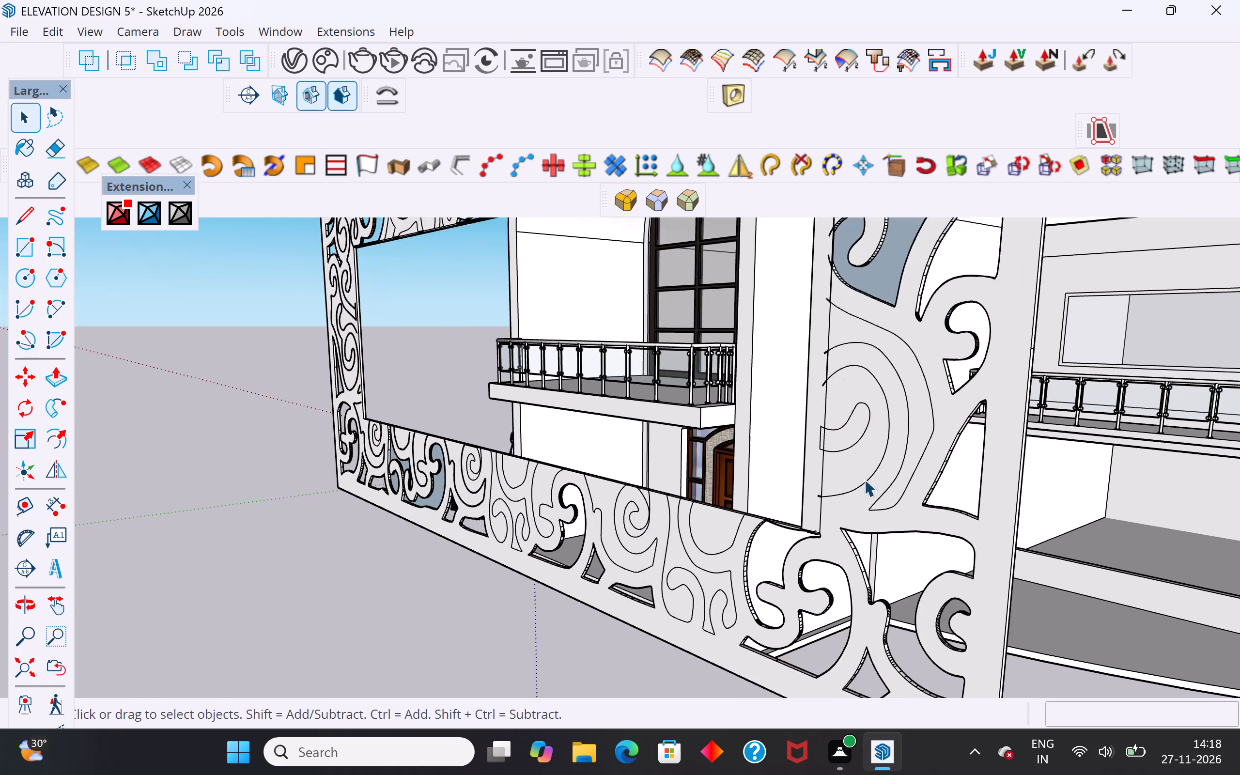
scroll(864, 479, up, 2)
click(859, 468)
middle_drag(888, 460, 417, 489)
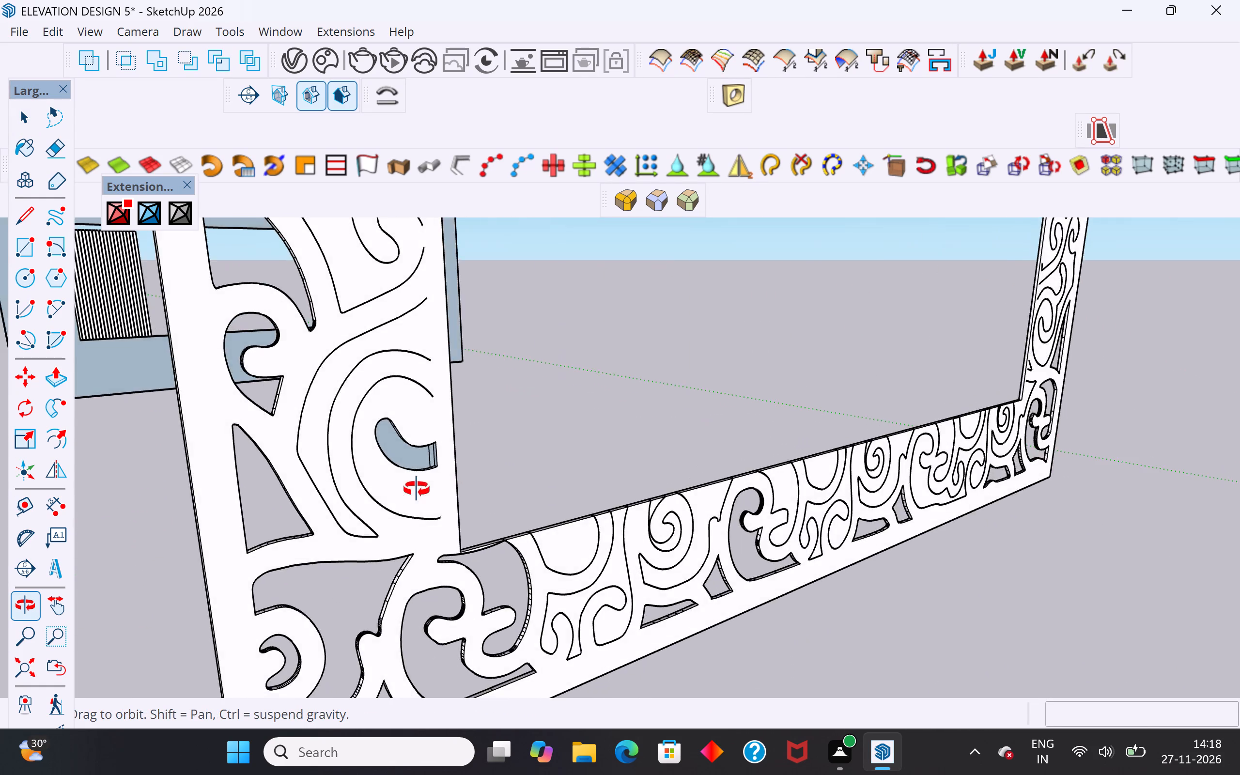
middle_drag(417, 489, 481, 496)
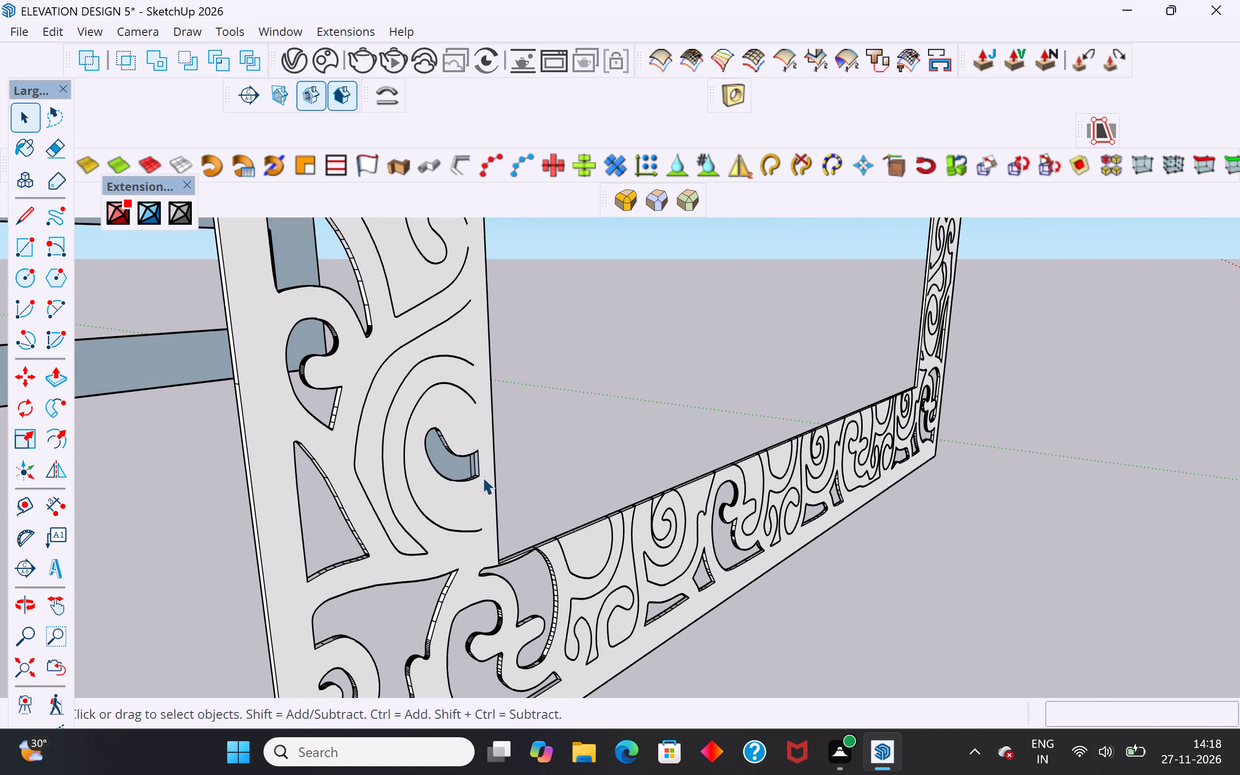
key(Delete)
Draw a straight line on the panel's reverse side joining the two open ends of the side border spiral.
click(25, 223)
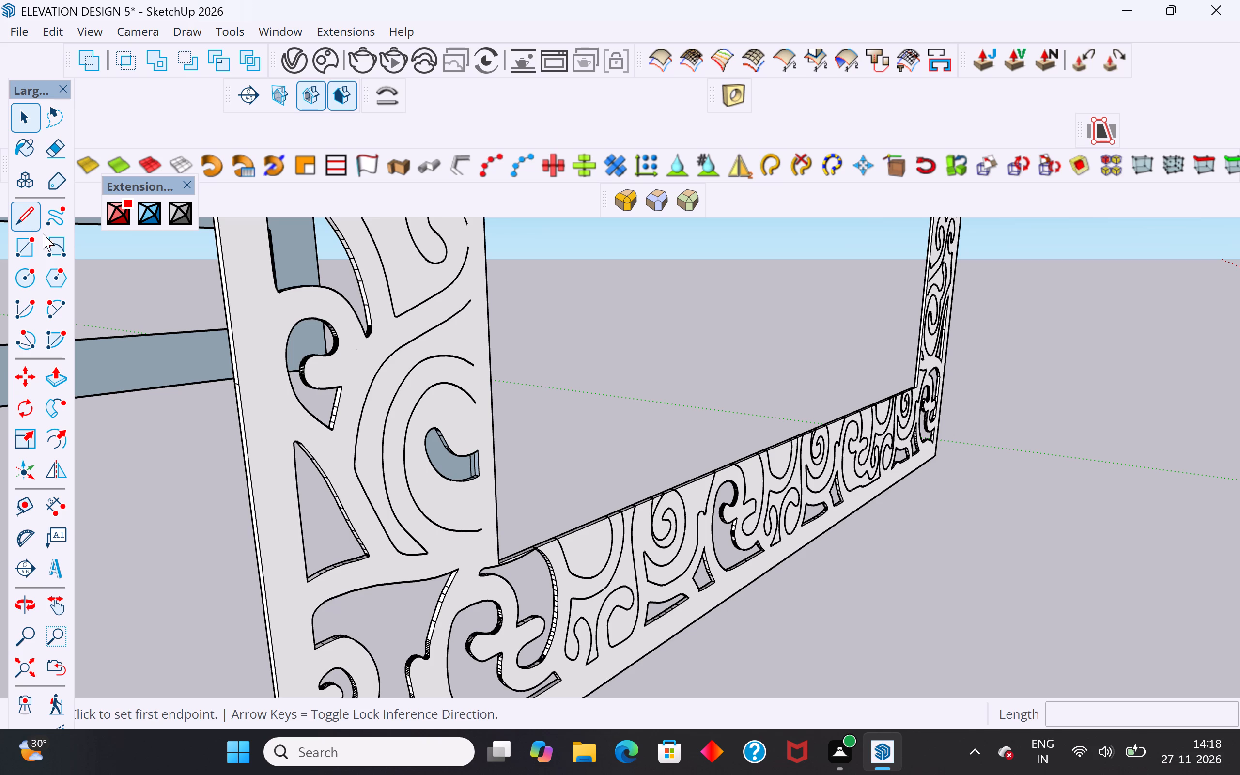
click(484, 534)
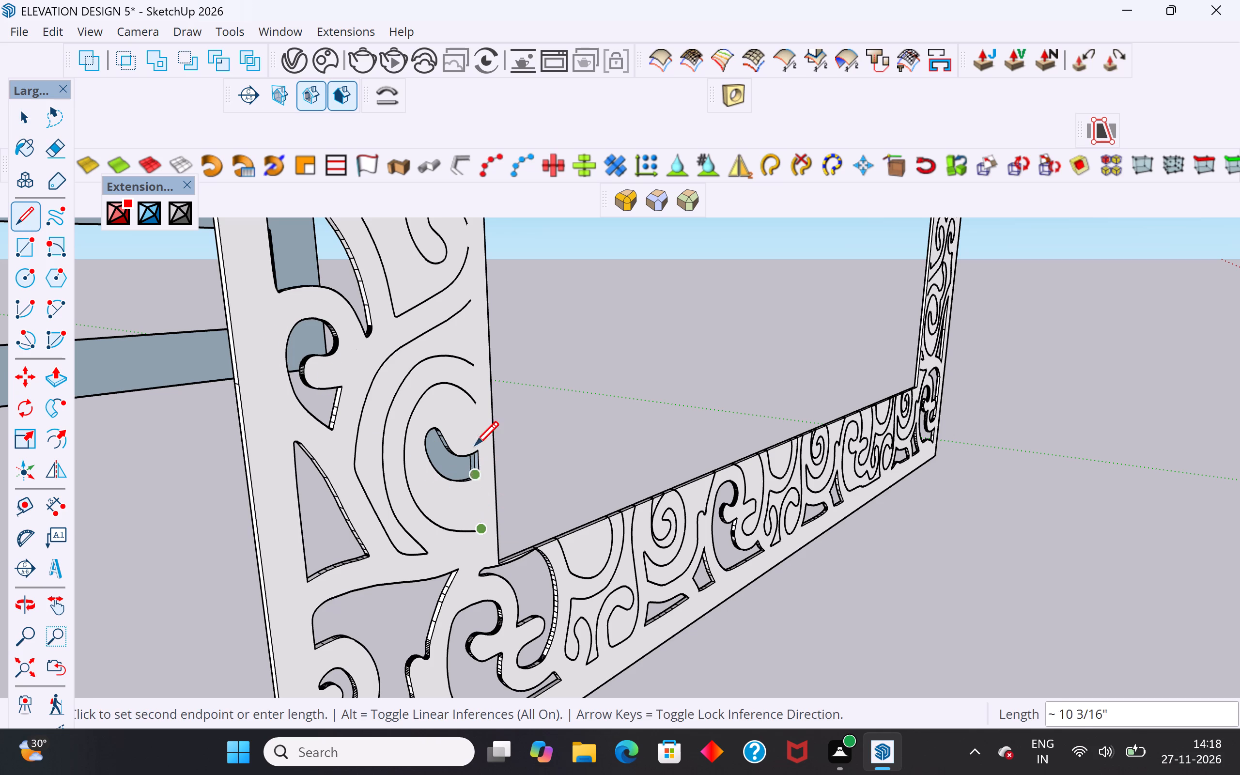
click(480, 402)
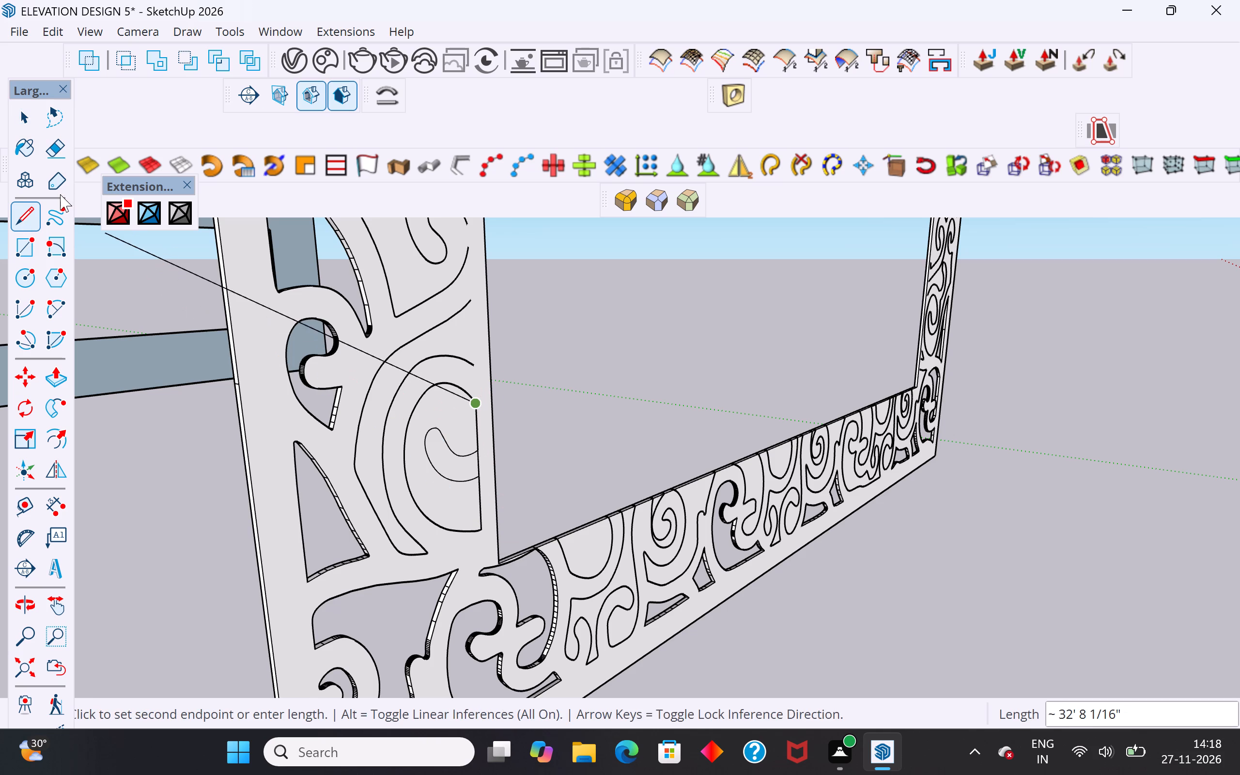
click(24, 125)
Delete the crescent face inside the closed spiral on the panel's reverse side.
click(111, 360)
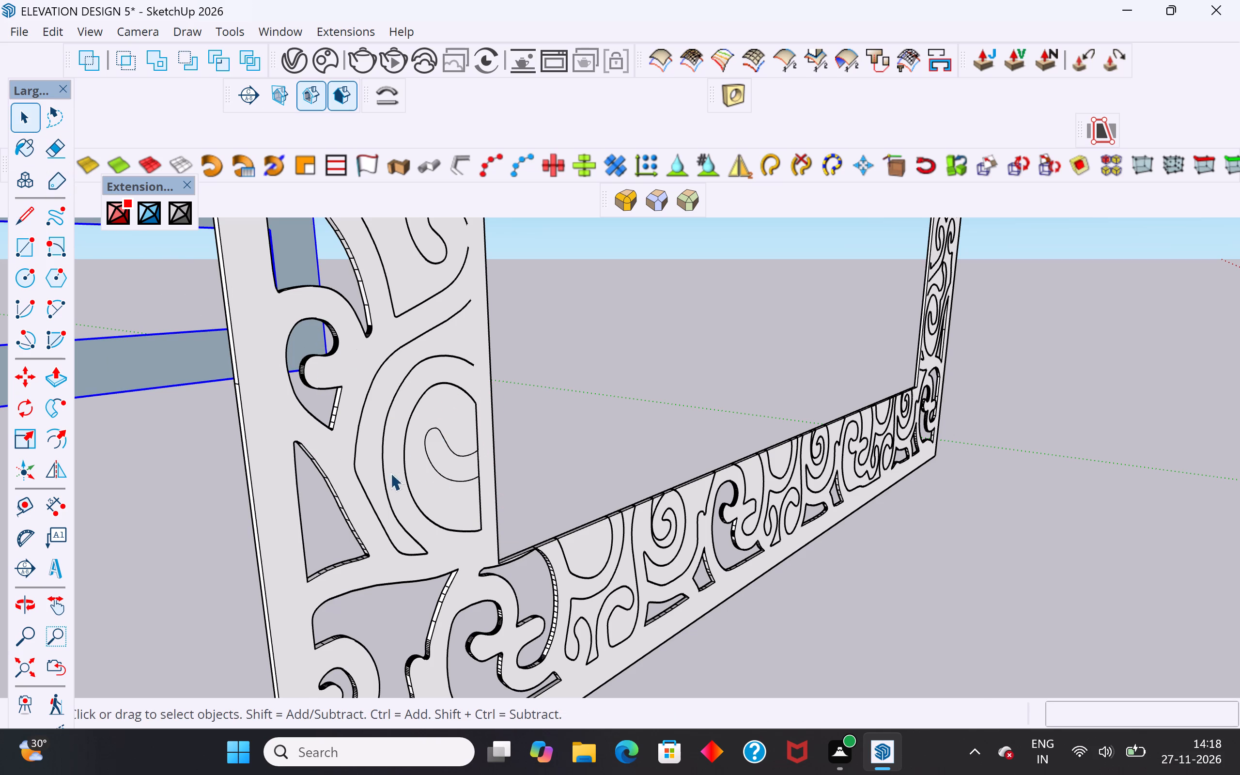
drag(196, 516, 203, 515)
click(437, 504)
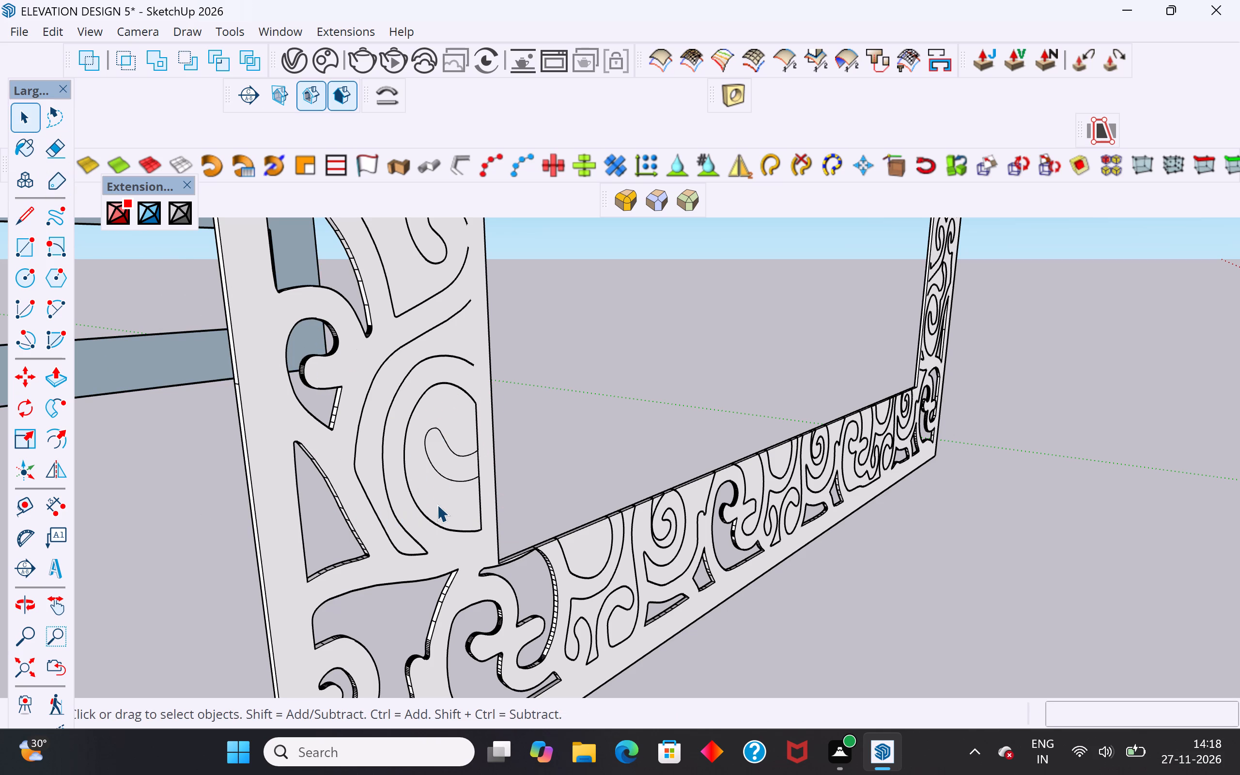
double_click(447, 504)
click(453, 469)
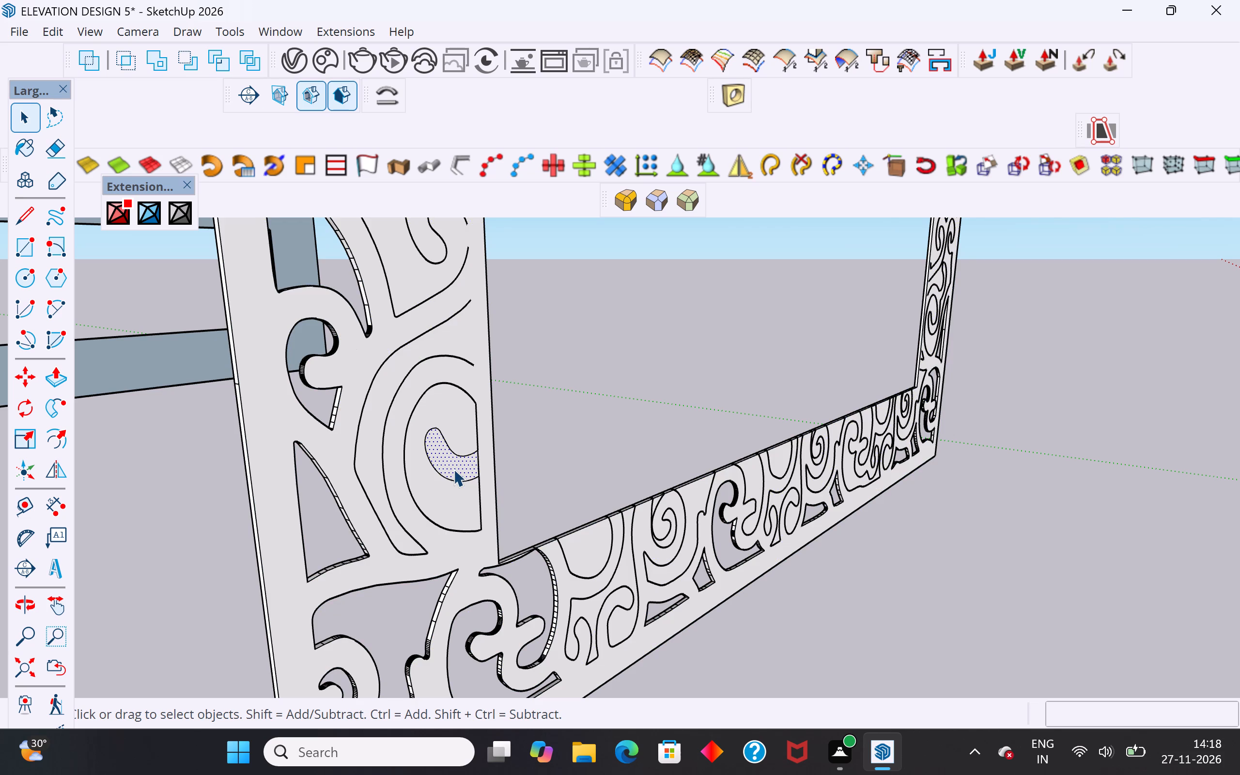
key(Delete)
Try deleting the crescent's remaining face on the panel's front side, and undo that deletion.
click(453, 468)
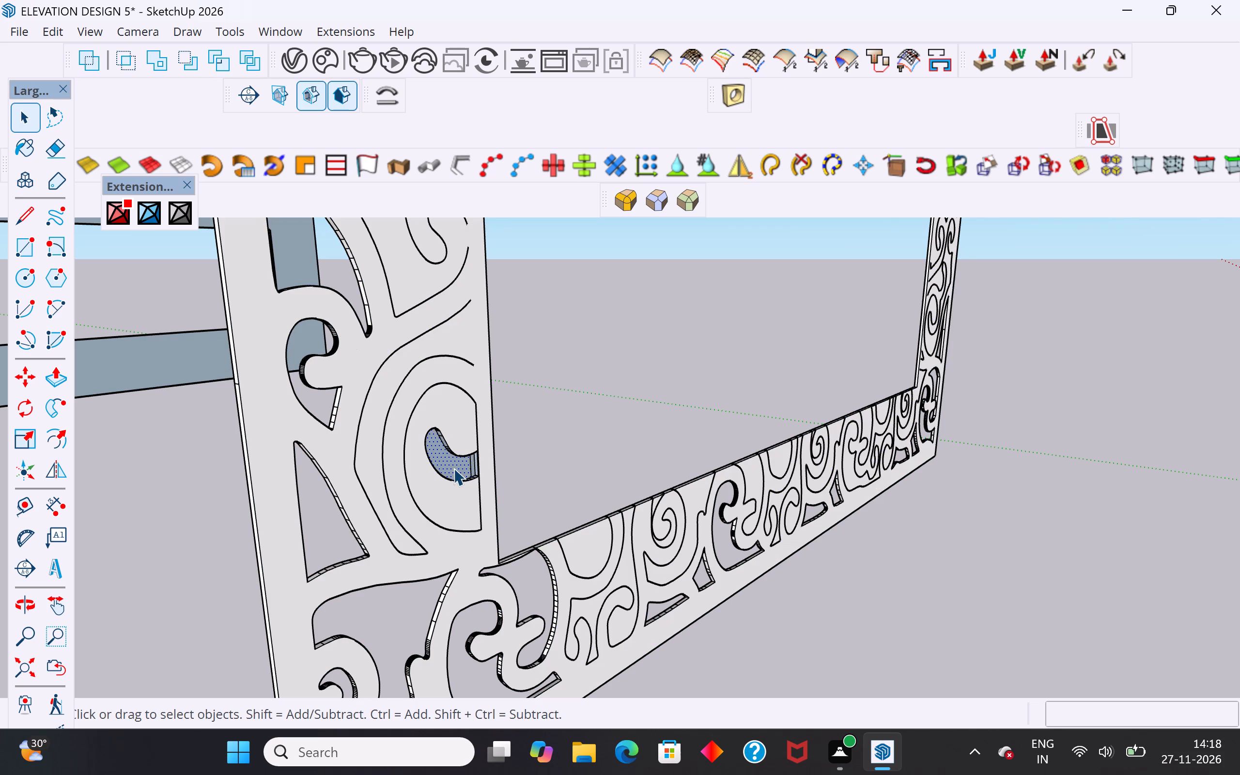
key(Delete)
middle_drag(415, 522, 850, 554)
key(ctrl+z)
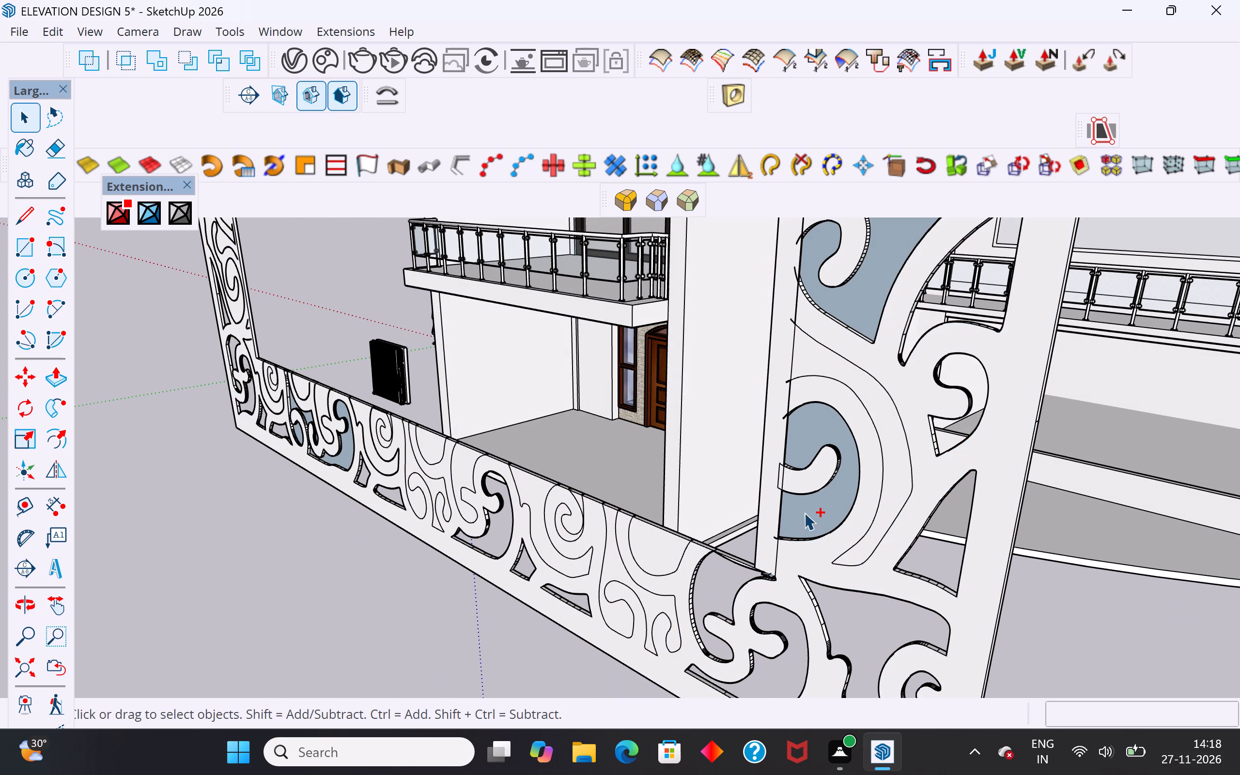
Examine the side border spiral and the rest of the jali panel for scroll openings that still have faces.
scroll(788, 492, down, 1)
scroll(785, 489, up, 4)
middle_drag(803, 461, 825, 433)
scroll(790, 447, up, 4)
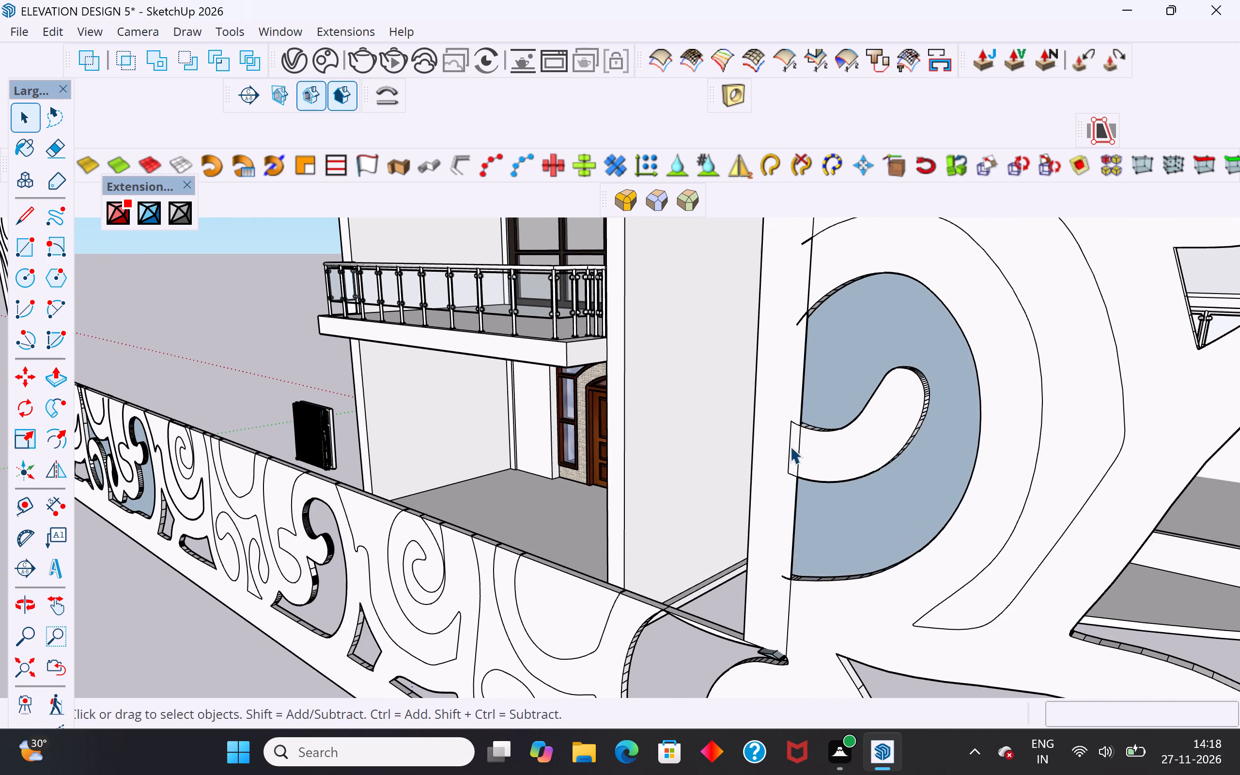
middle_drag(799, 511, 865, 528)
scroll(740, 558, down, 4)
middle_drag(752, 561, 800, 523)
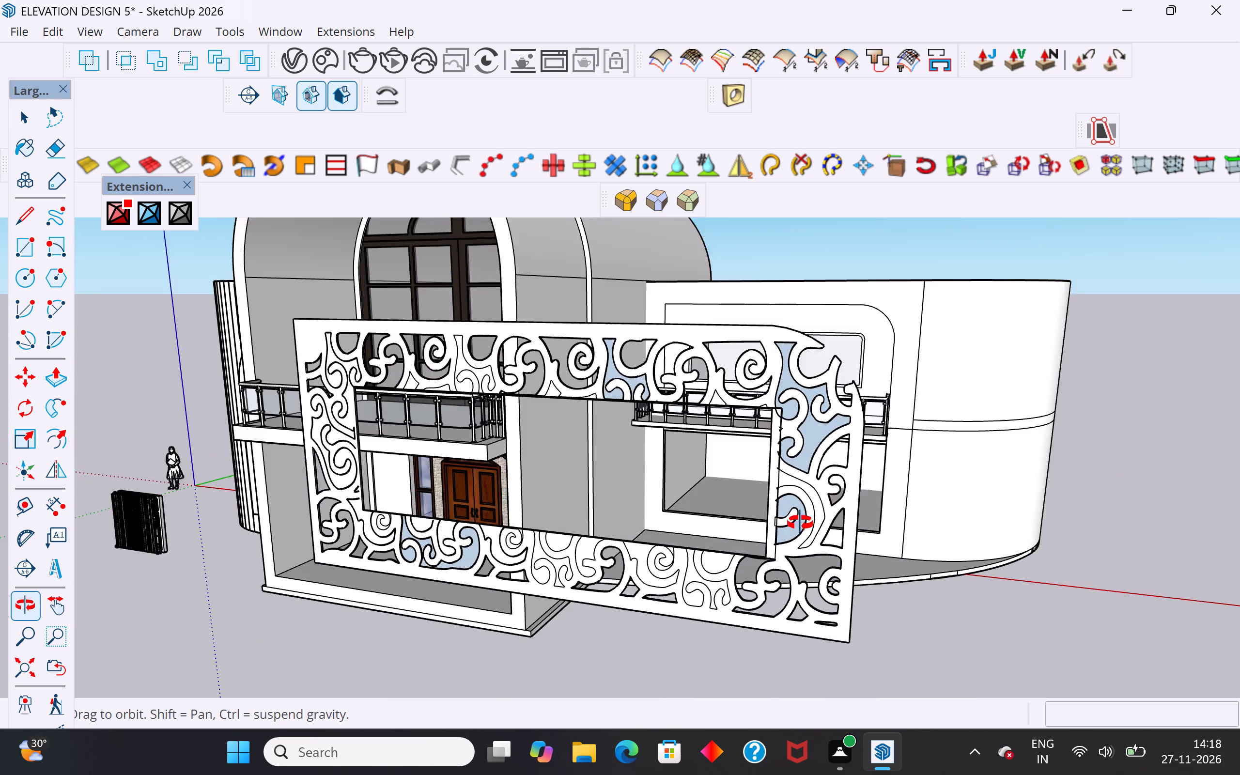
middle_drag(800, 523, 809, 480)
scroll(789, 455, up, 5)
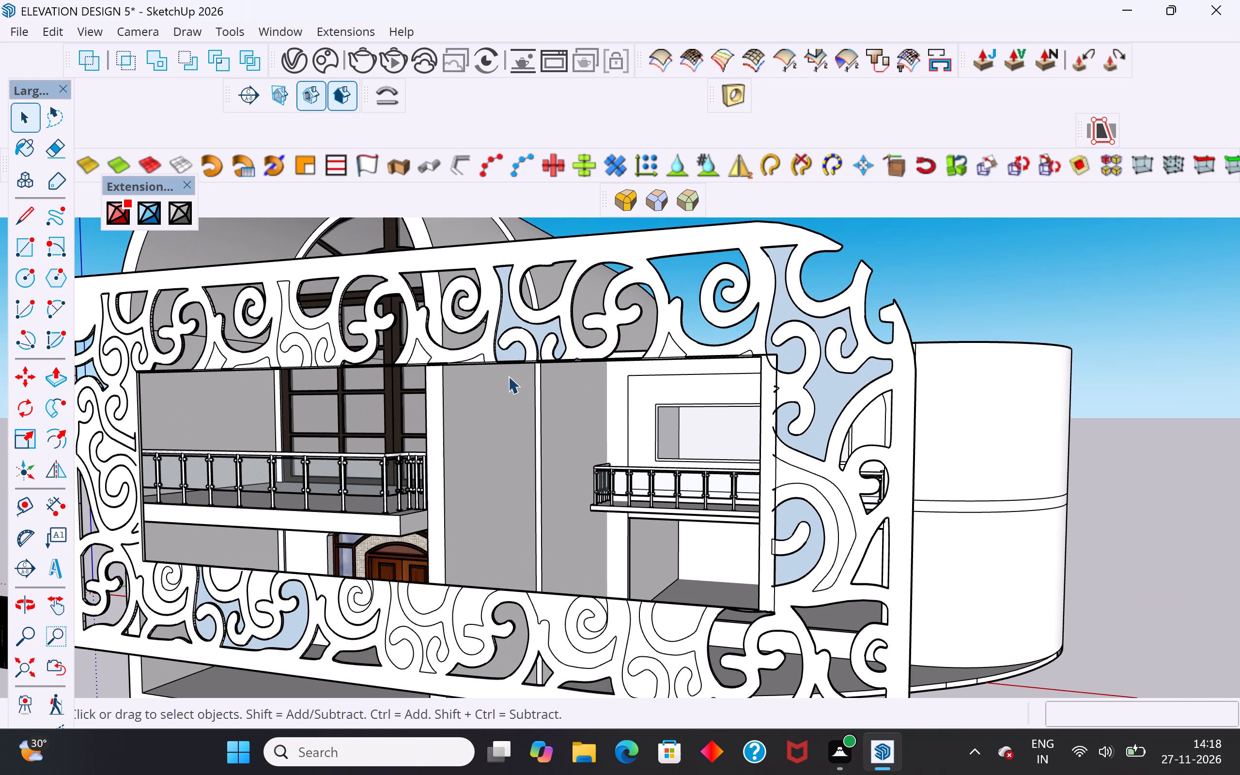
On the panel's reverse side, draw a line about 3 3/16" long across the neck of the uncut lower-border scroll nearest the corner.
middle_drag(658, 388, 159, 409)
middle_drag(161, 409, 150, 459)
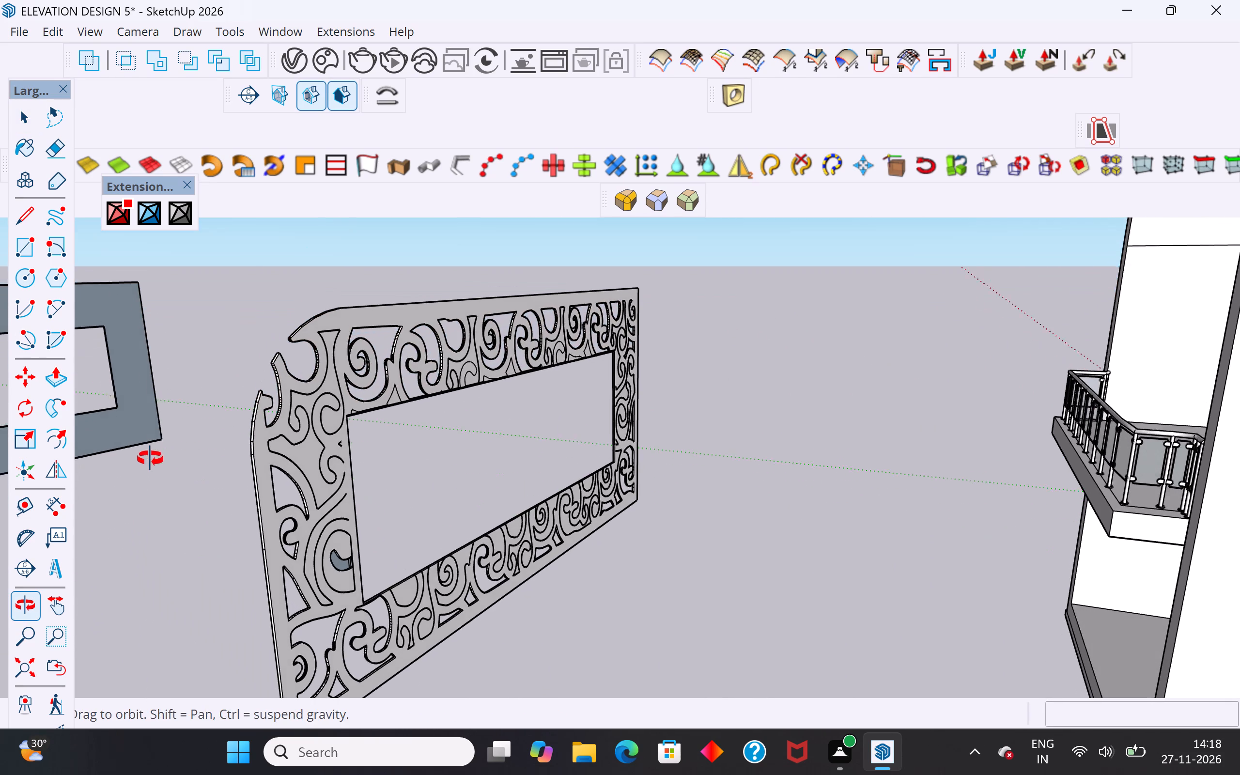
middle_drag(150, 459, 149, 459)
scroll(366, 368, up, 11)
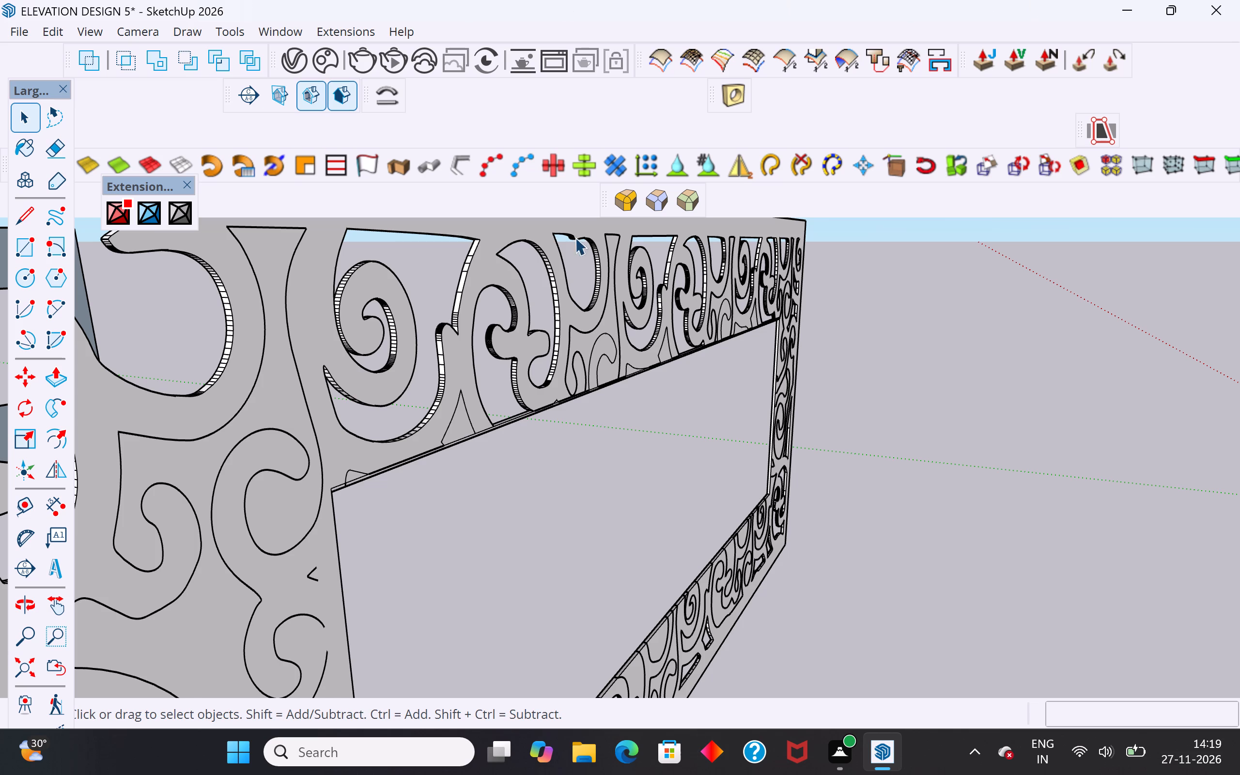
scroll(519, 324, down, 11)
middle_drag(688, 378, 599, 366)
scroll(542, 500, up, 5)
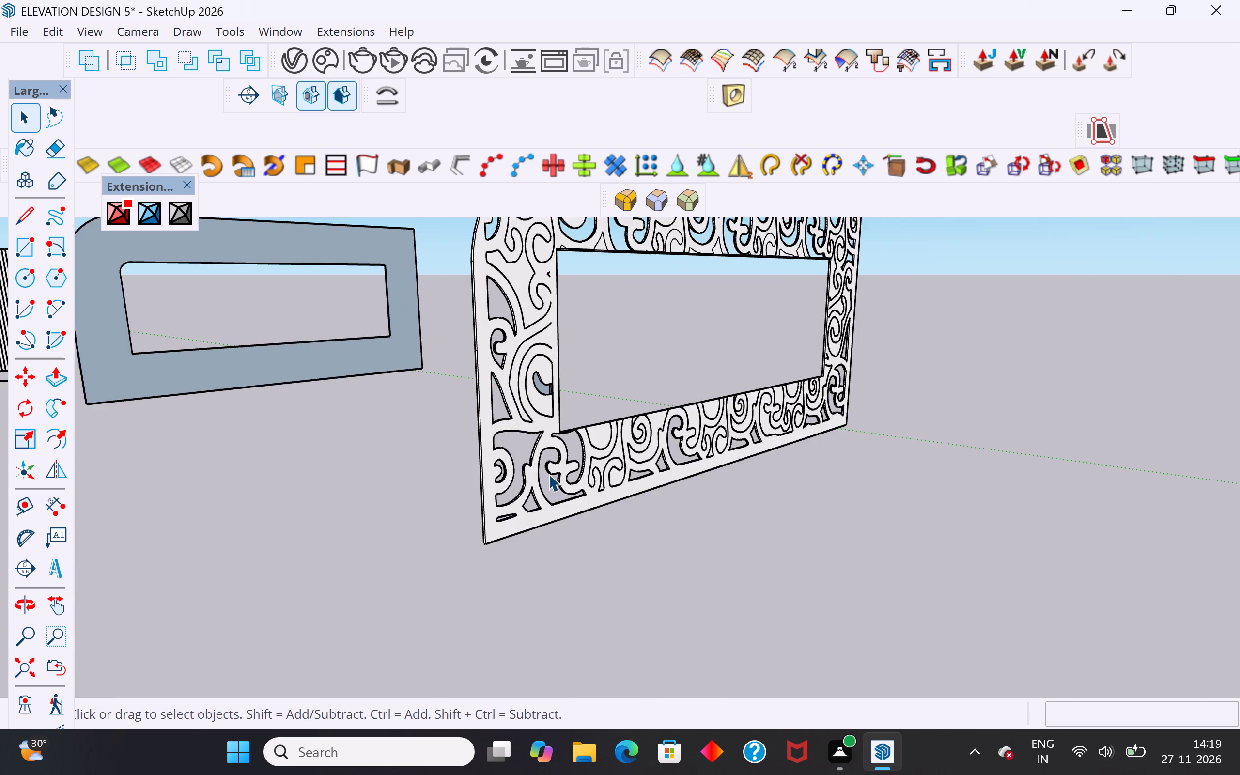
scroll(548, 474, up, 6)
middle_drag(614, 454, 635, 475)
click(666, 469)
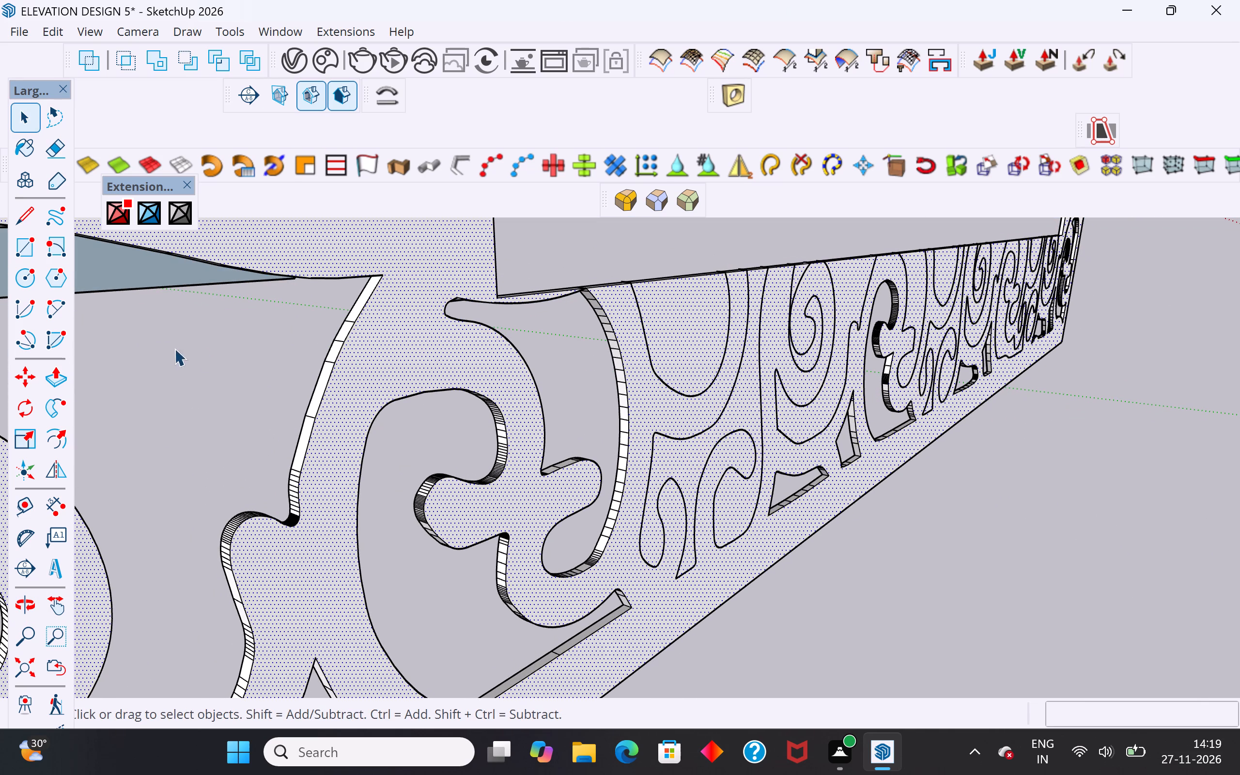
click(30, 219)
middle_drag(531, 466, 400, 476)
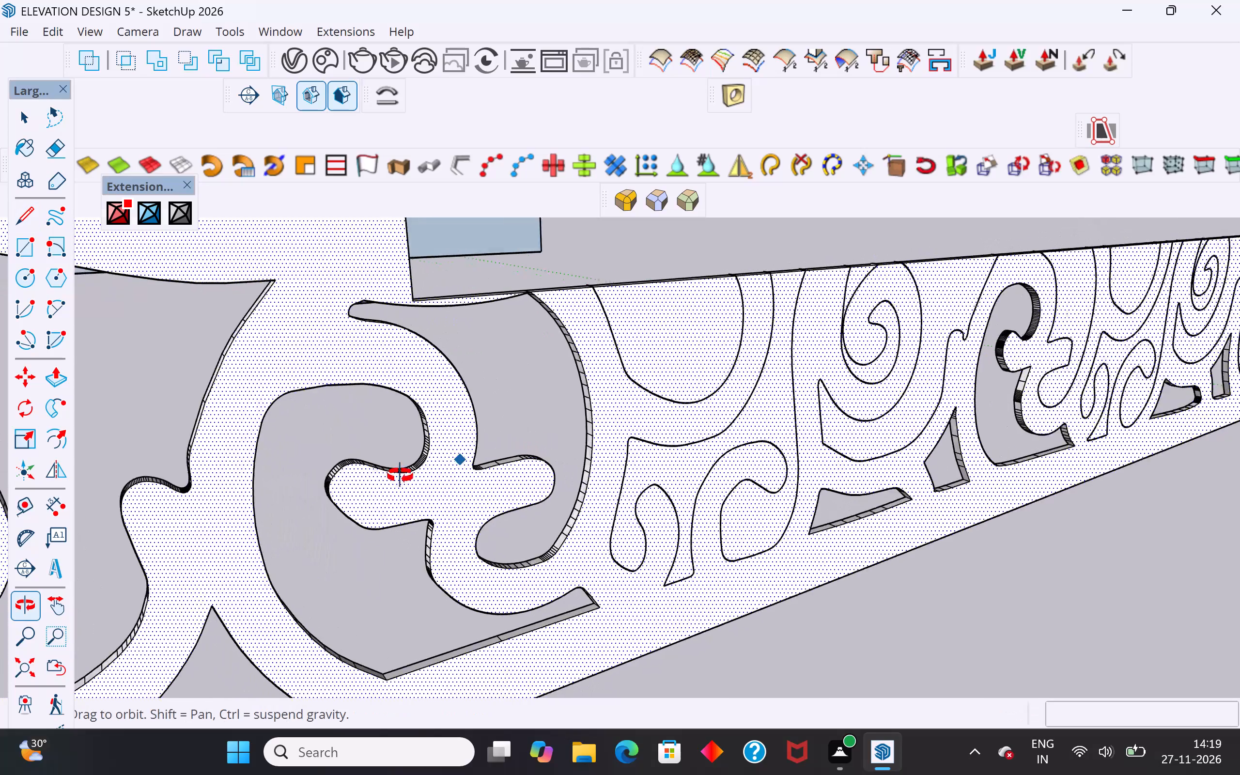
middle_drag(400, 476, 394, 476)
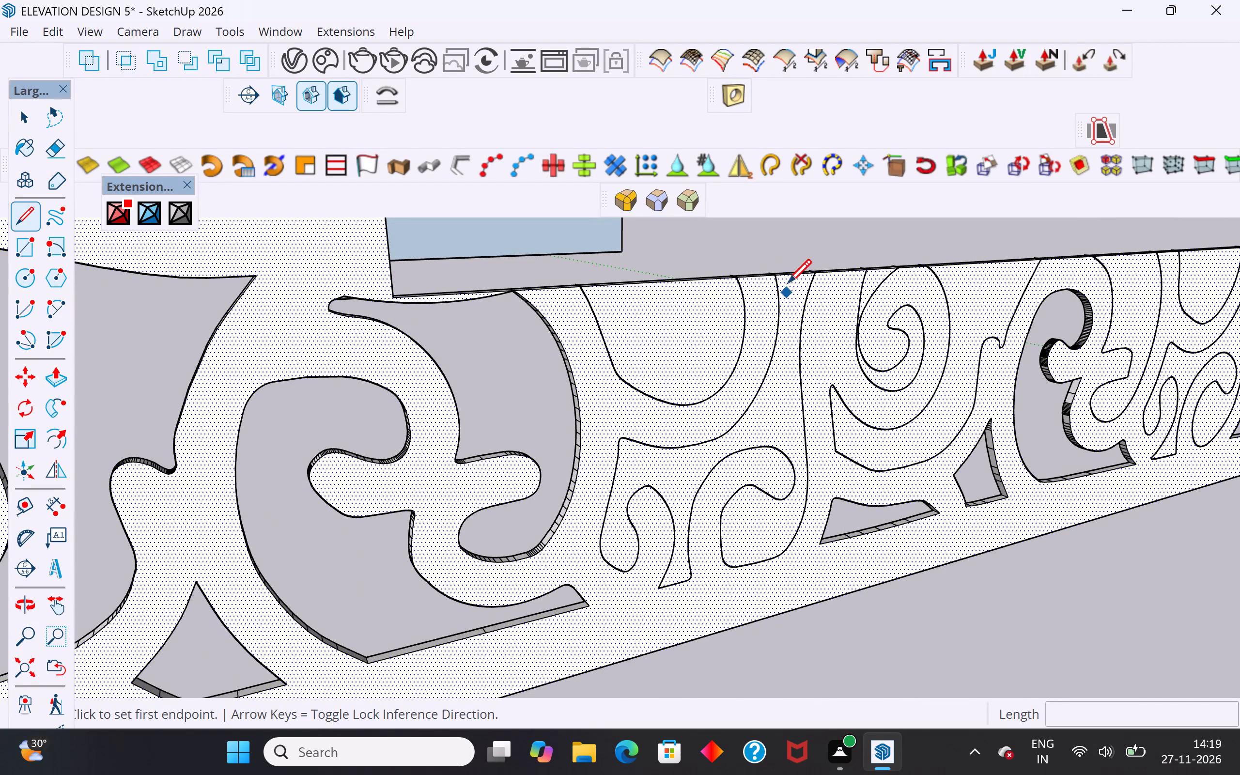
scroll(788, 284, up, 6)
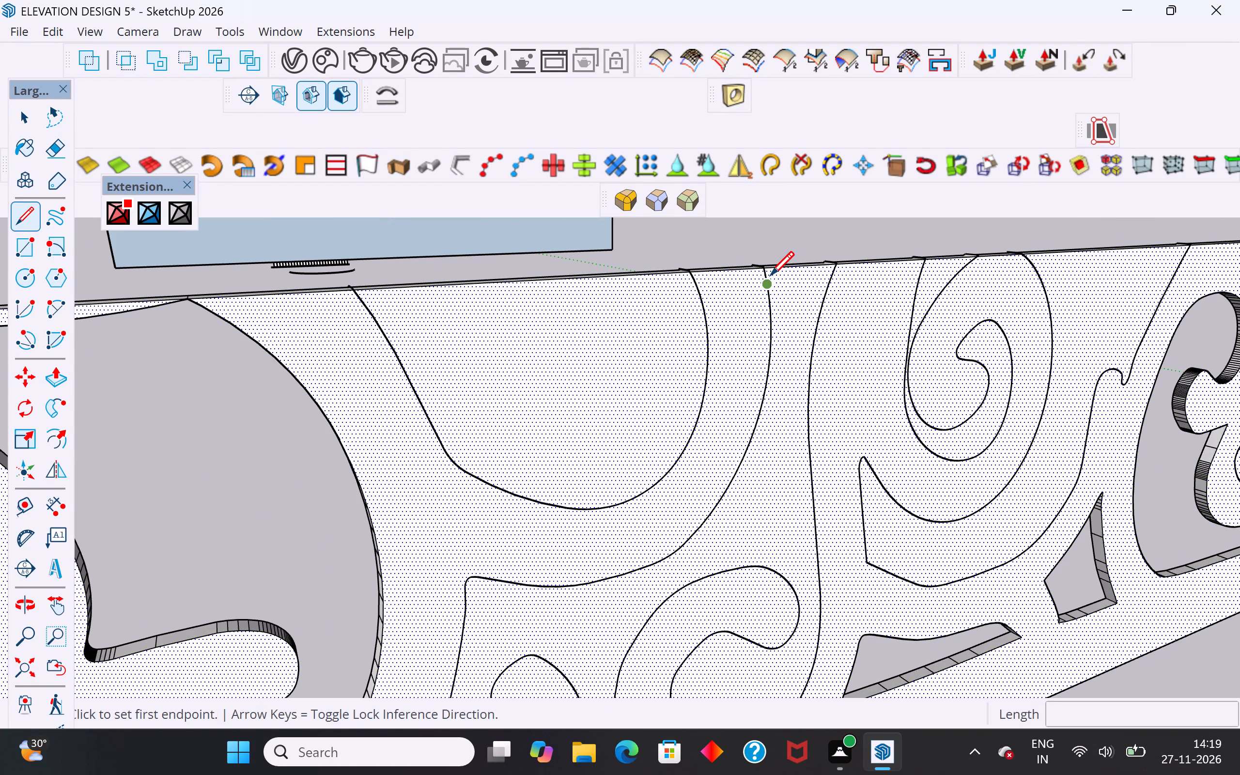
click(770, 278)
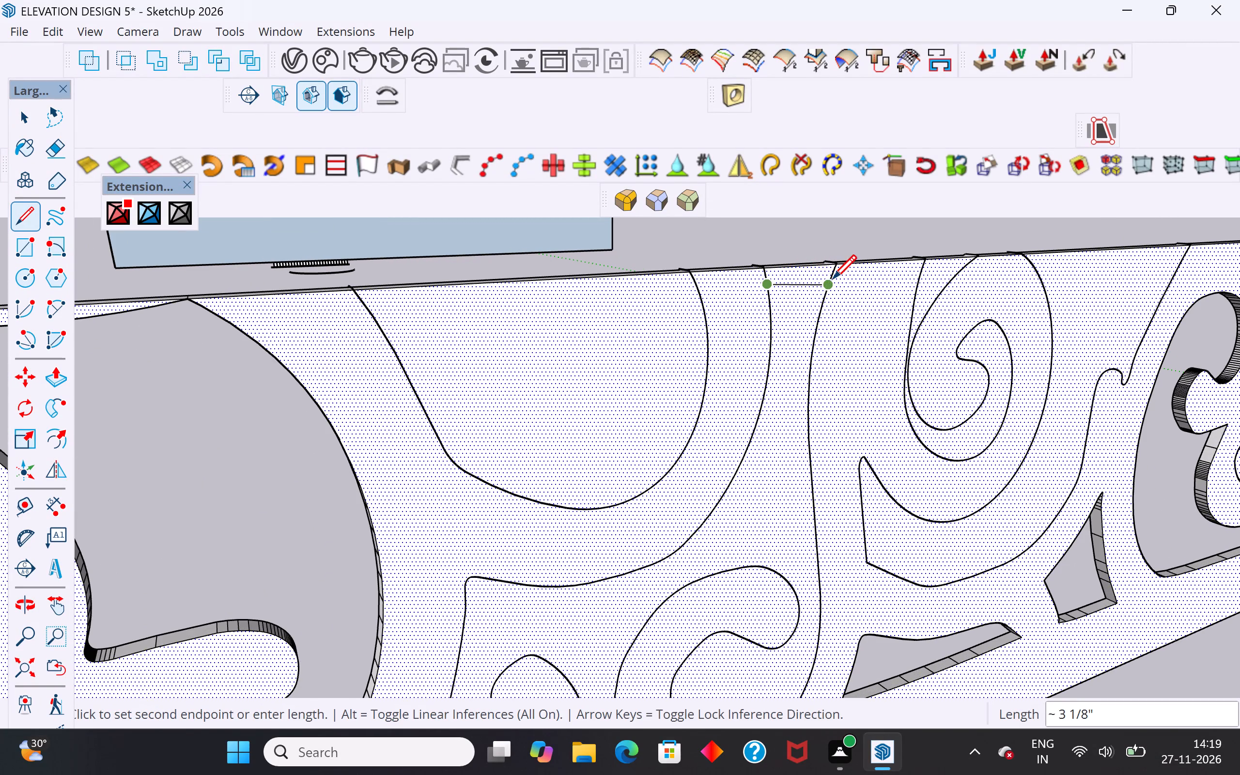
scroll(829, 280, up, 12)
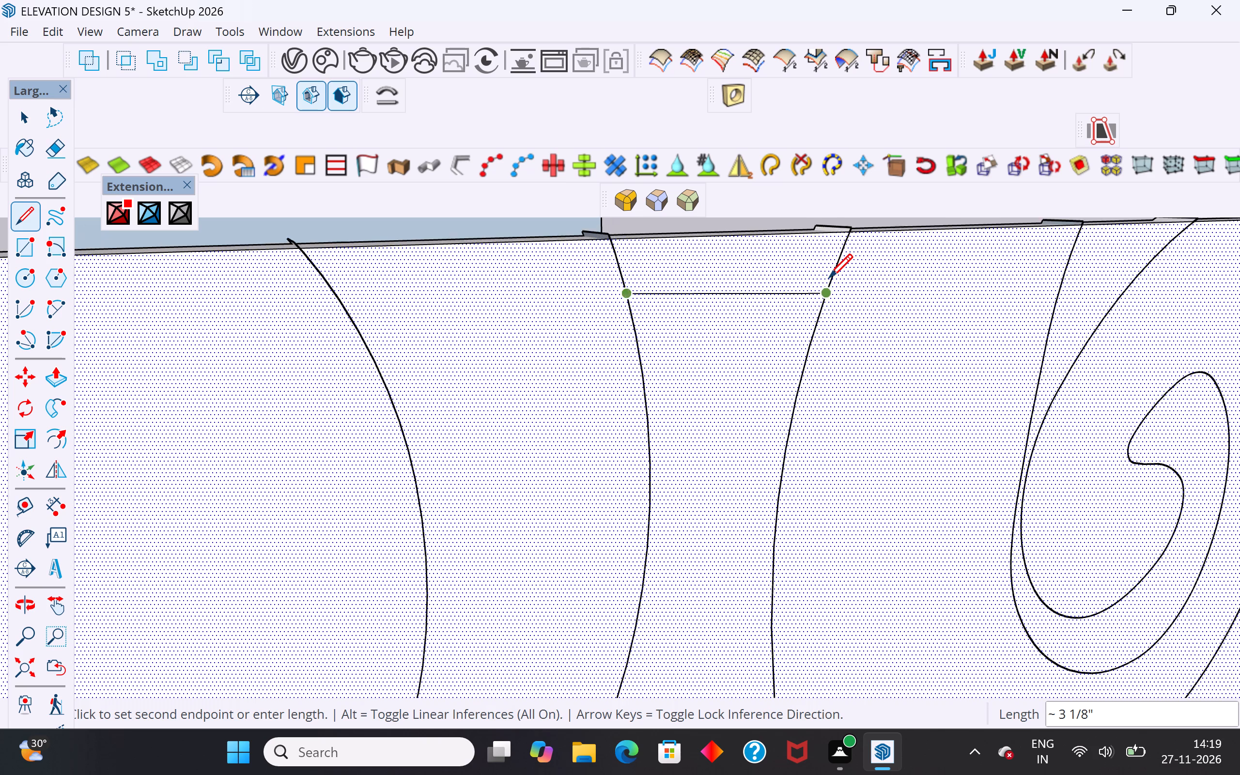
click(834, 277)
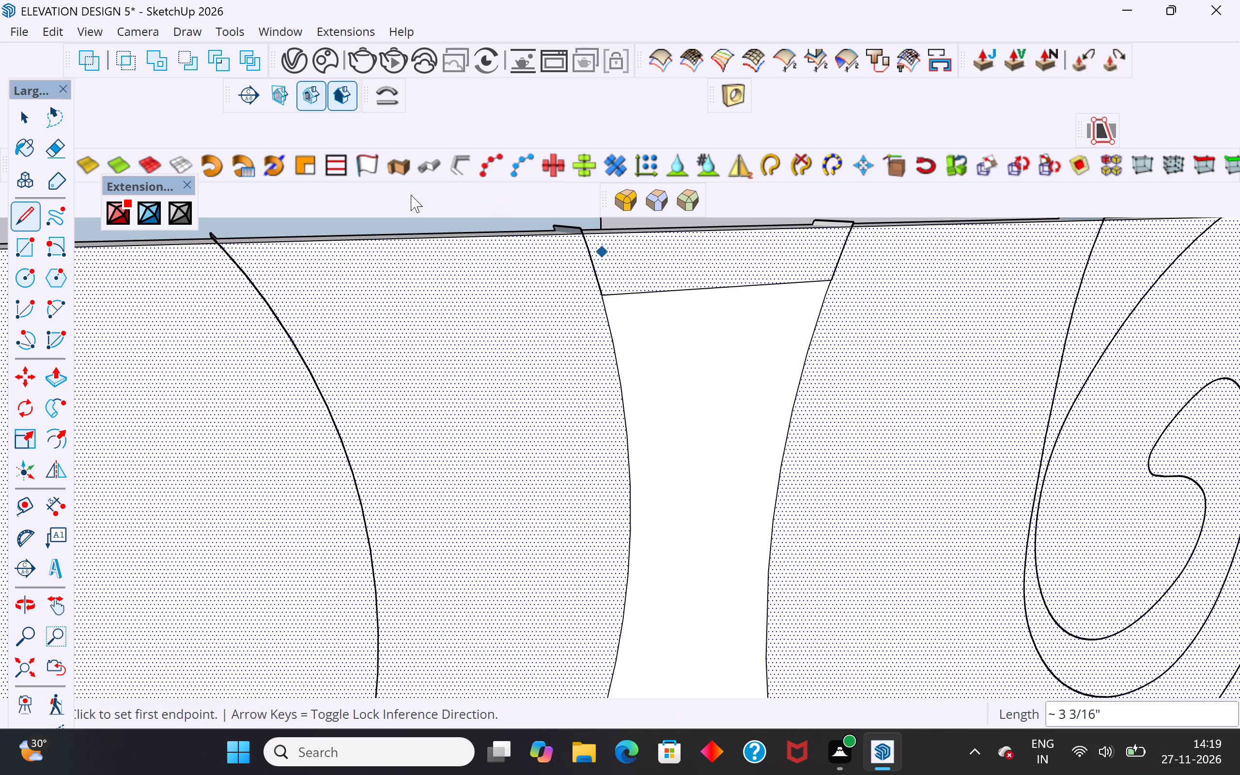
Push the closed lower-border scroll face about 3/4" through the panel's thickness to cut the opening.
click(18, 110)
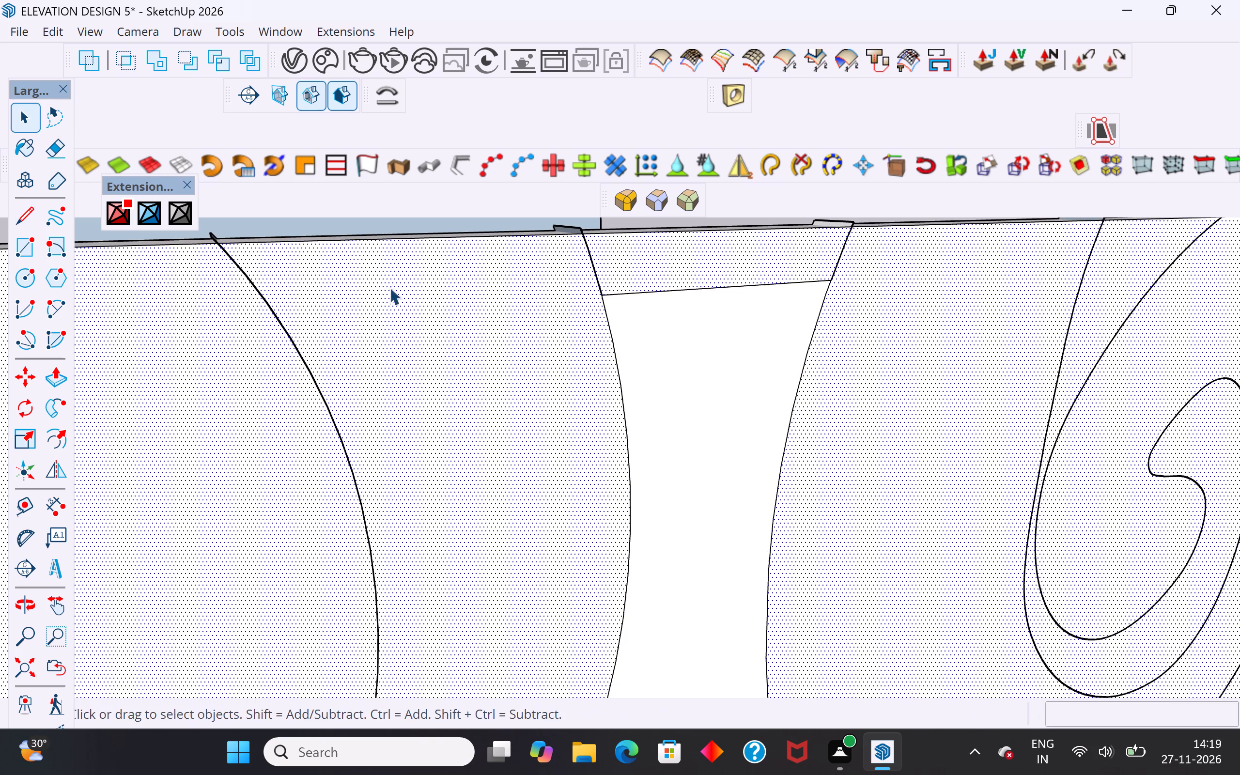
click(421, 225)
click(658, 337)
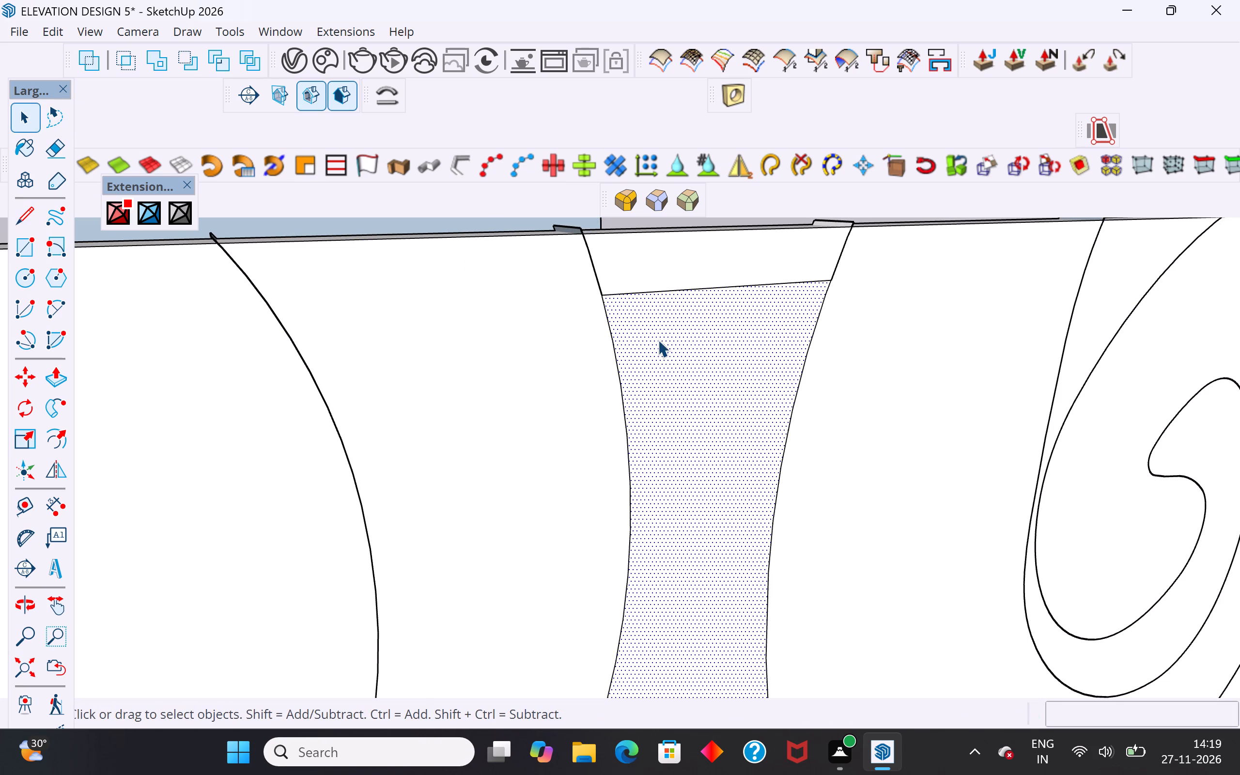
scroll(658, 347, down, 3)
scroll(658, 347, up, 1)
scroll(658, 347, down, 6)
scroll(658, 347, up, 1)
scroll(658, 347, down, 3)
middle_drag(652, 350, 673, 379)
scroll(652, 356, down, 7)
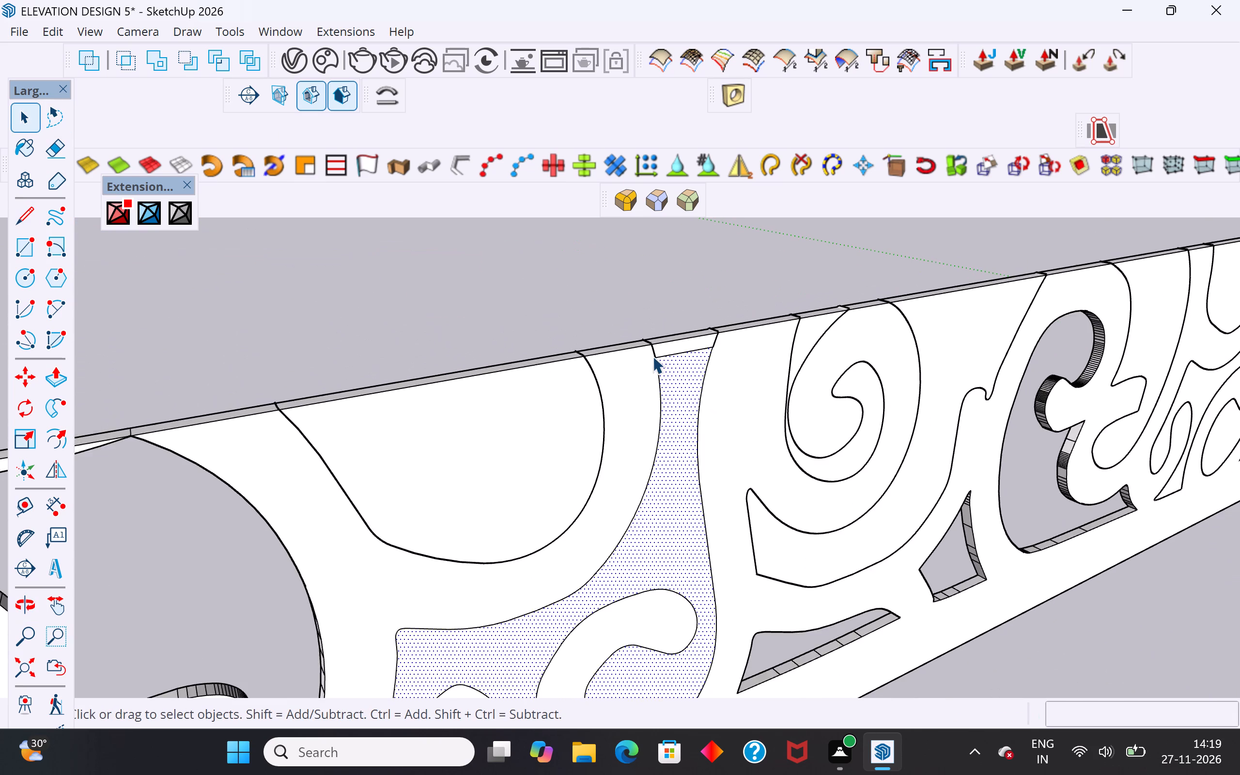
scroll(652, 356, down, 1)
middle_drag(658, 410, 666, 446)
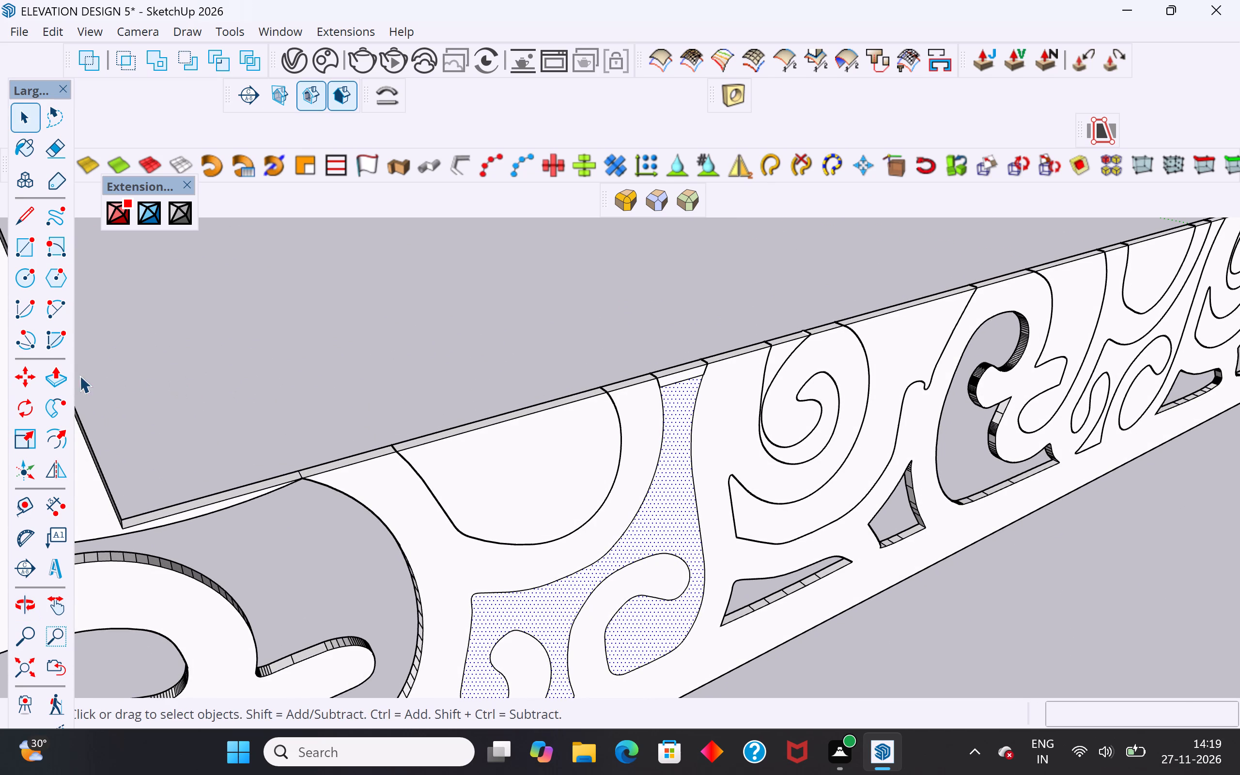
click(59, 379)
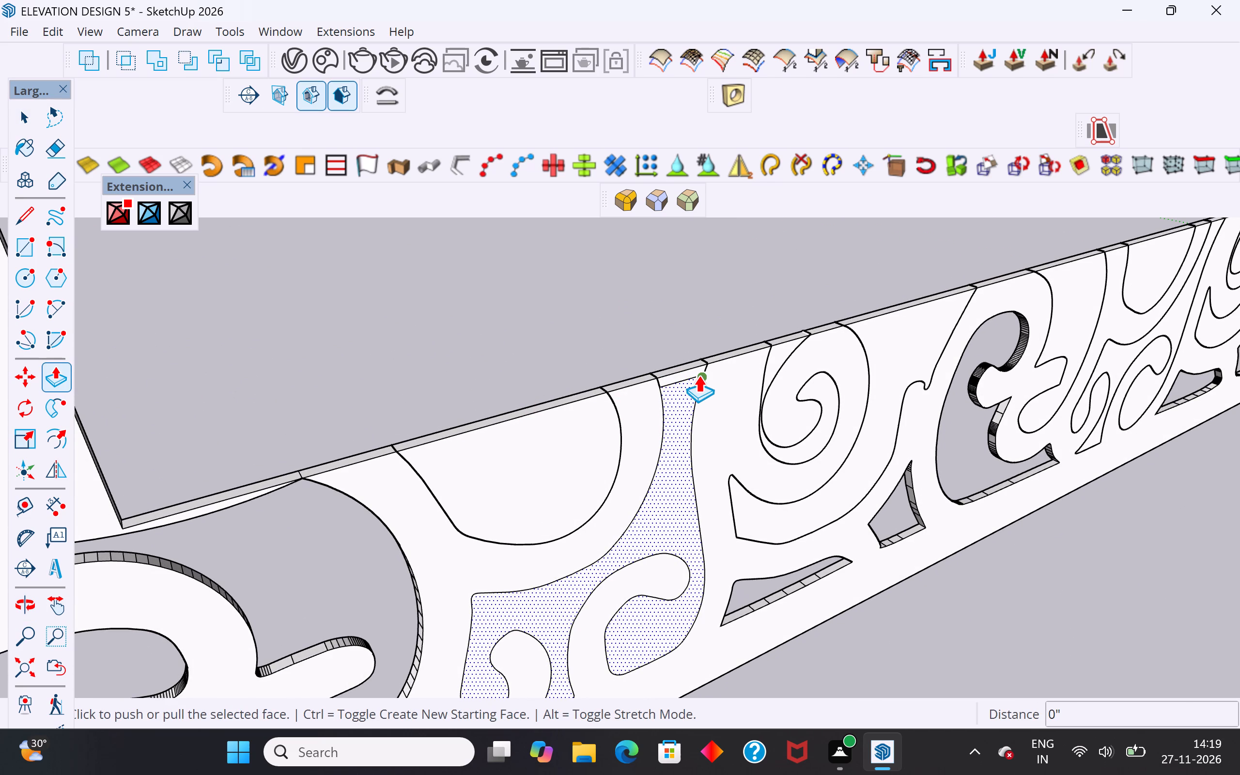
click(699, 375)
middle_drag(656, 370, 668, 423)
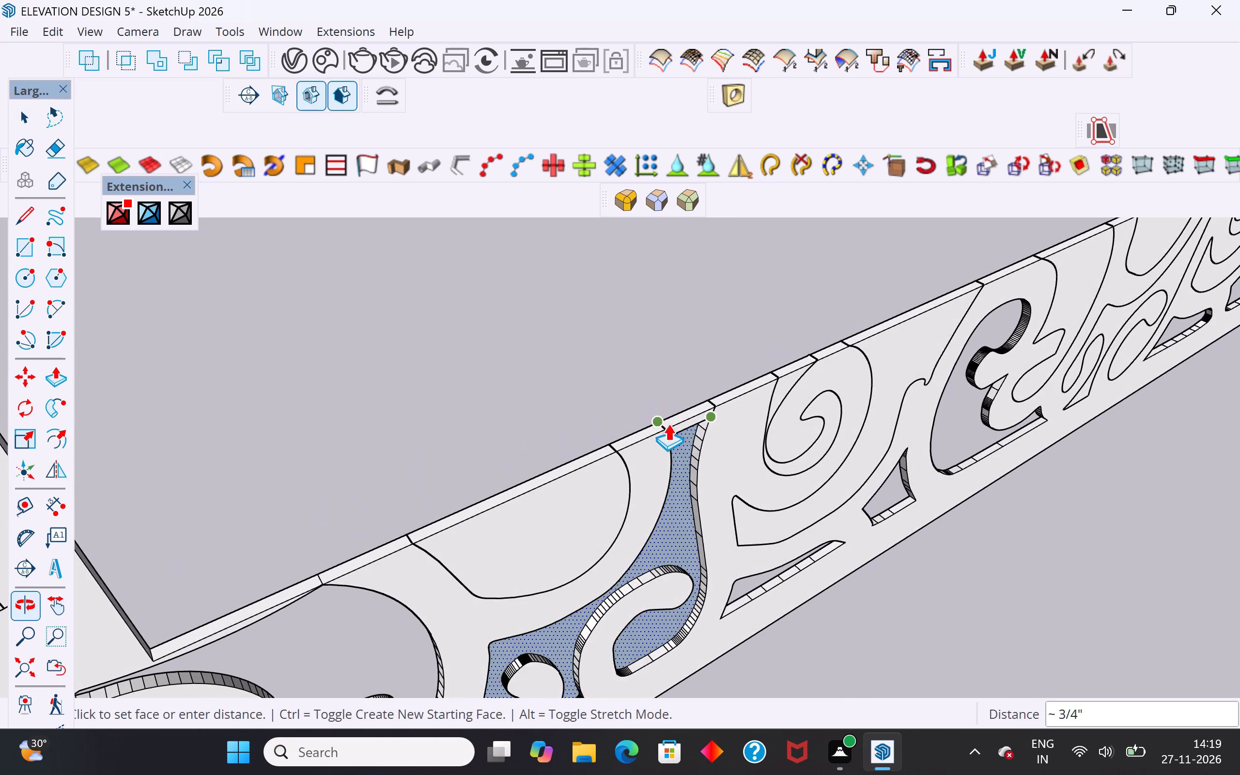
scroll(651, 427, up, 4)
click(583, 451)
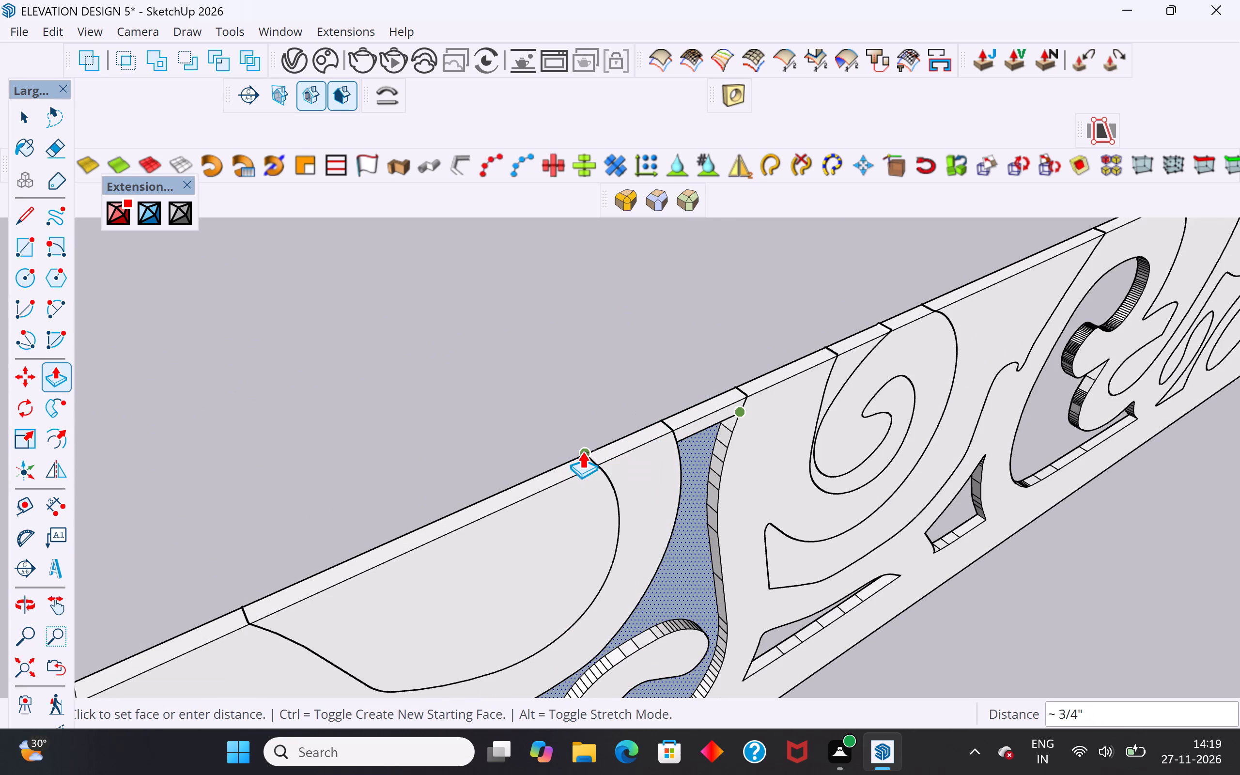
middle_drag(591, 403, 788, 354)
scroll(729, 372, down, 4)
scroll(457, 403, down, 6)
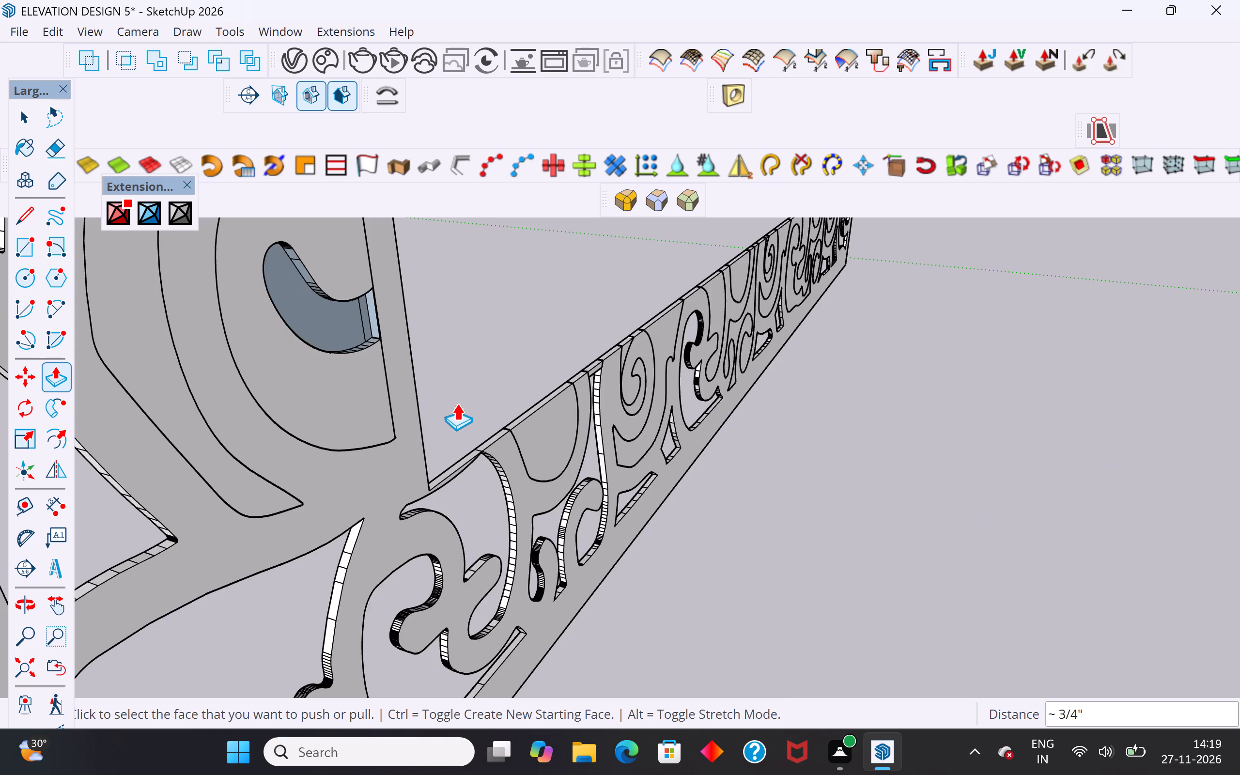
scroll(457, 403, down, 2)
scroll(547, 438, down, 2)
middle_drag(629, 425, 480, 412)
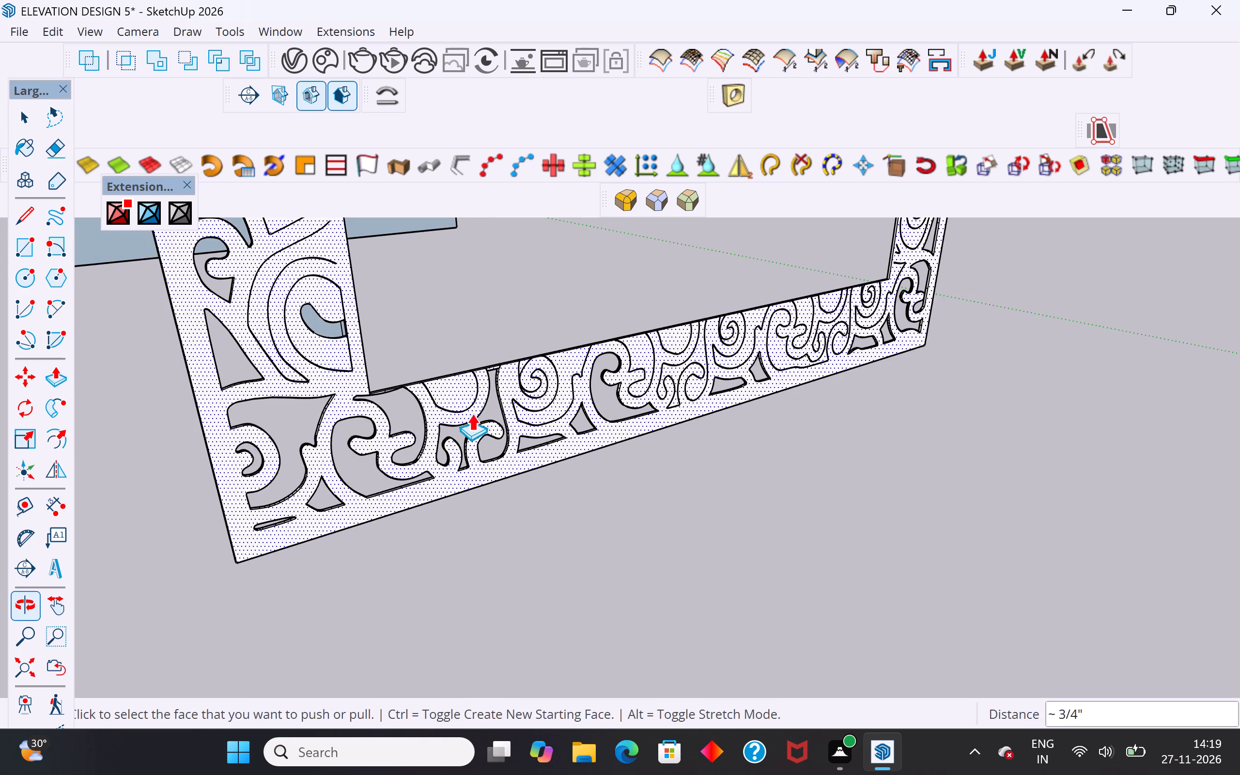
click(35, 123)
click(420, 280)
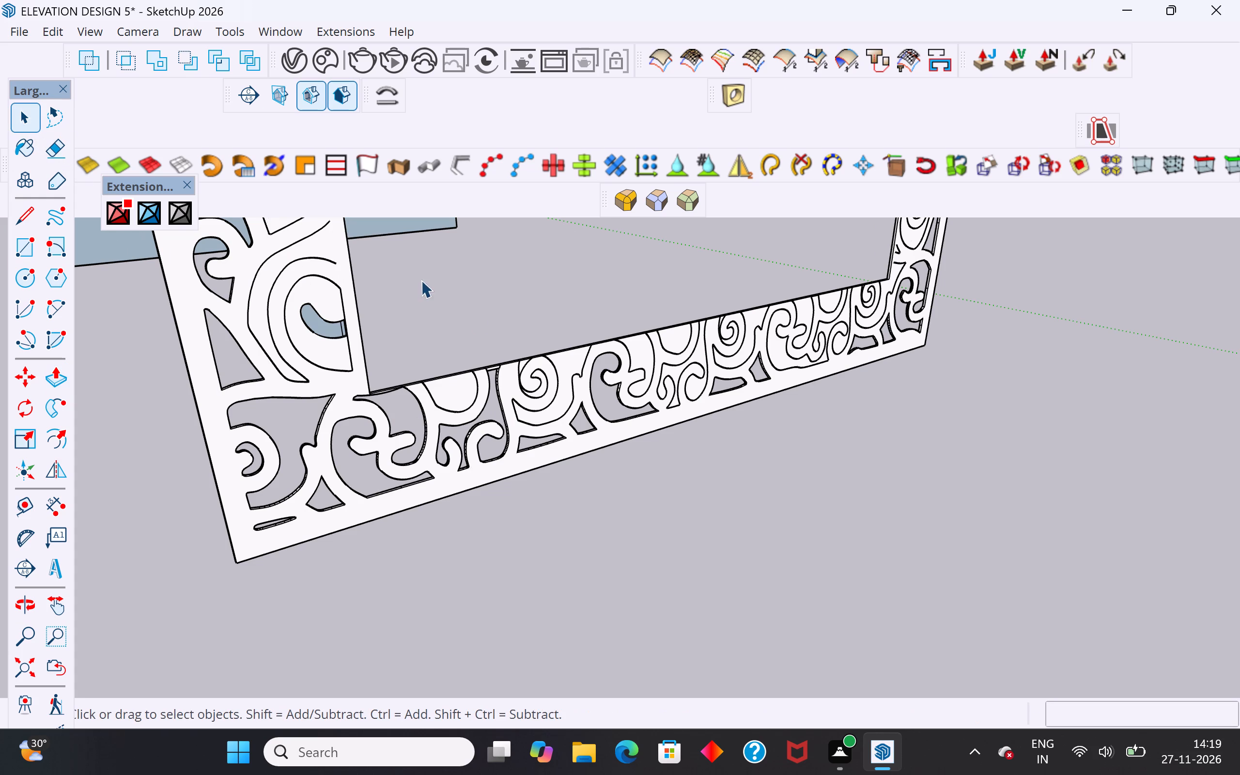
Examine the lower border's spirals and scrolls from the panel's front side for outlines that are still uncut.
scroll(523, 363, up, 5)
middle_drag(556, 387, 564, 583)
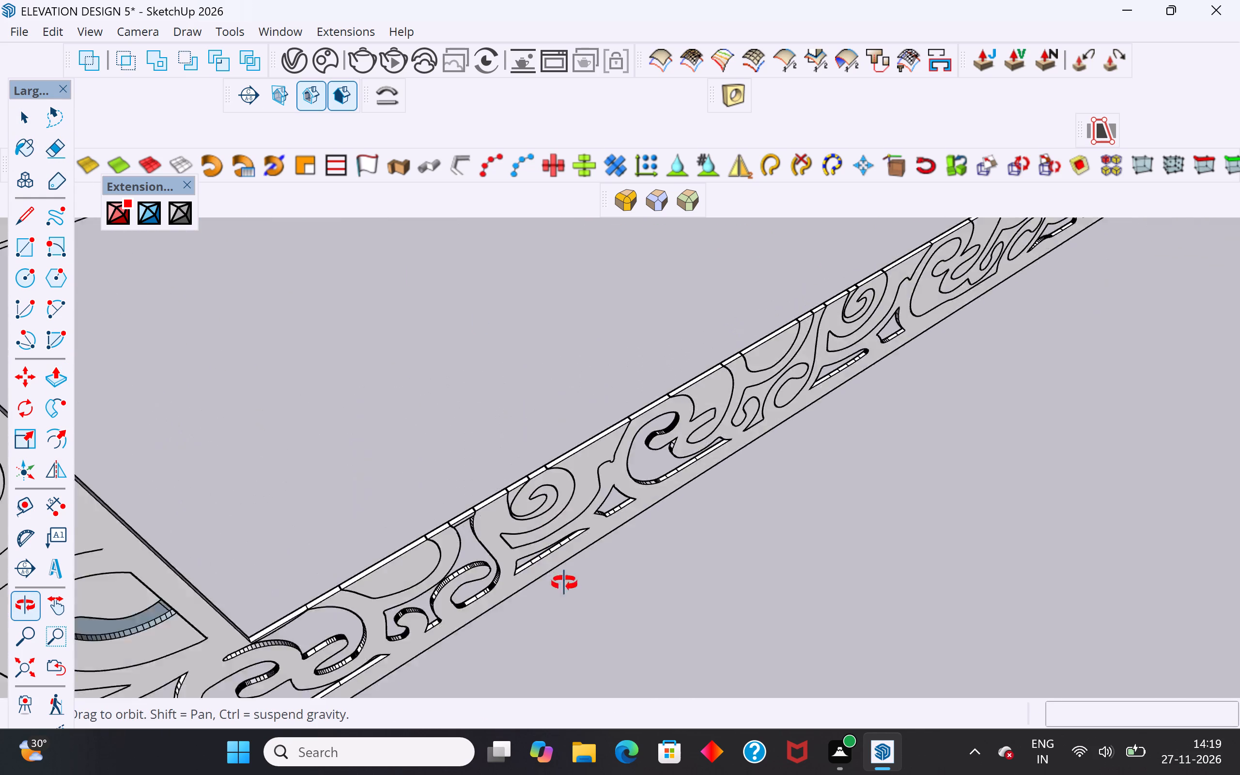
middle_drag(564, 583, 984, 436)
scroll(715, 386, up, 3)
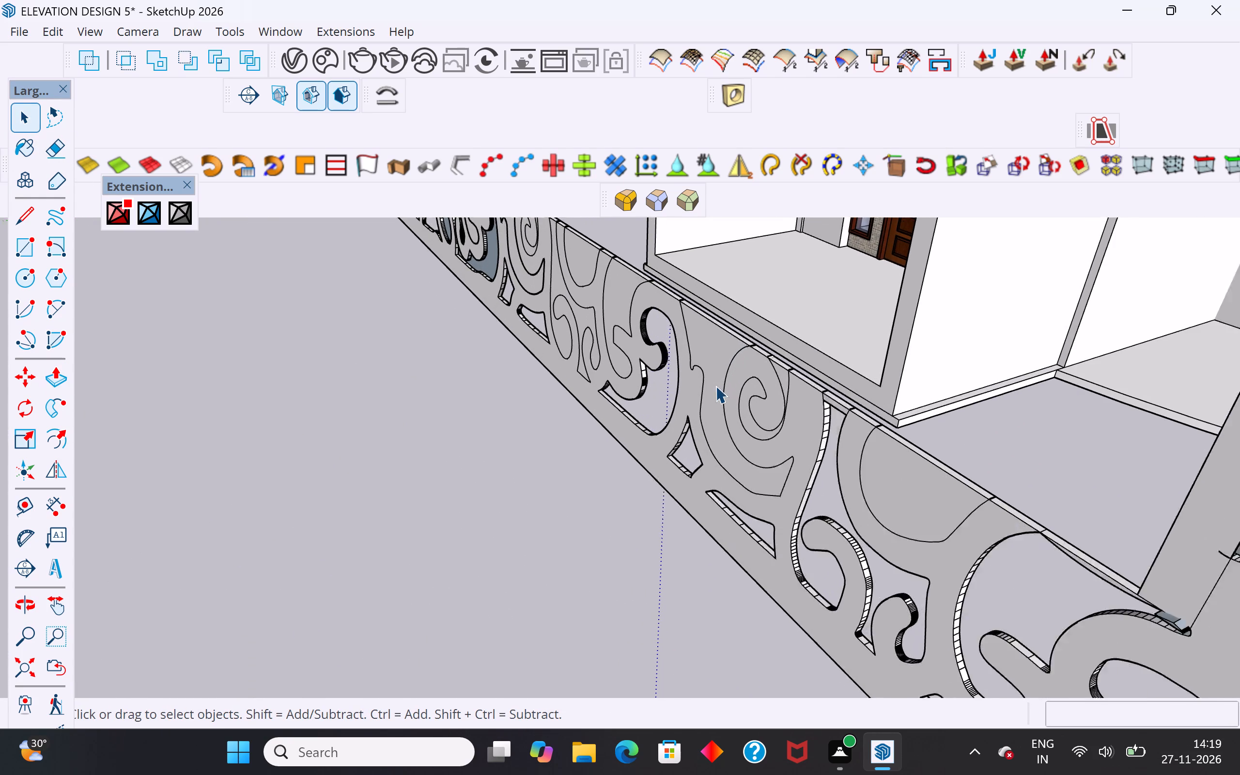
scroll(715, 386, up, 2)
click(712, 356)
middle_drag(714, 356, 902, 344)
click(806, 360)
click(804, 369)
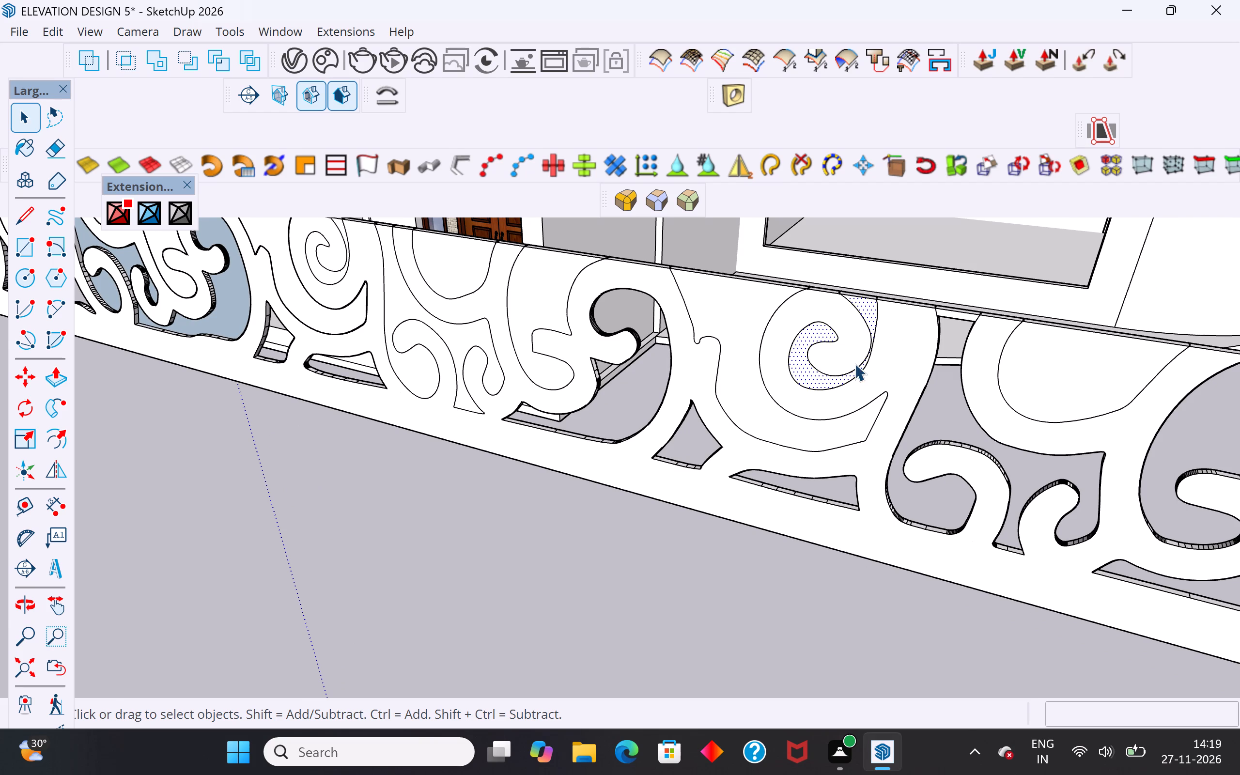
middle_drag(855, 362, 962, 341)
scroll(898, 296, up, 3)
middle_drag(910, 274, 973, 260)
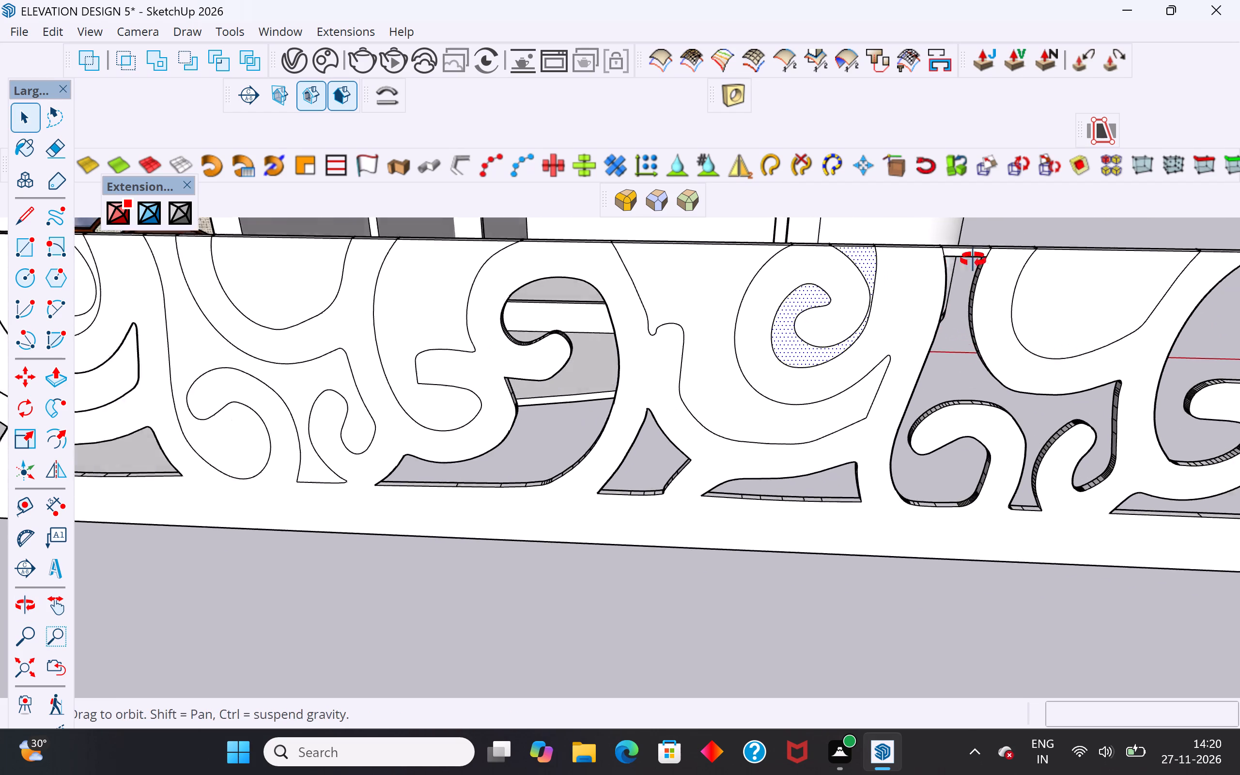
middle_drag(973, 260, 977, 260)
scroll(939, 291, up, 1)
scroll(788, 429, down, 6)
middle_drag(837, 360, 850, 332)
scroll(842, 318, up, 7)
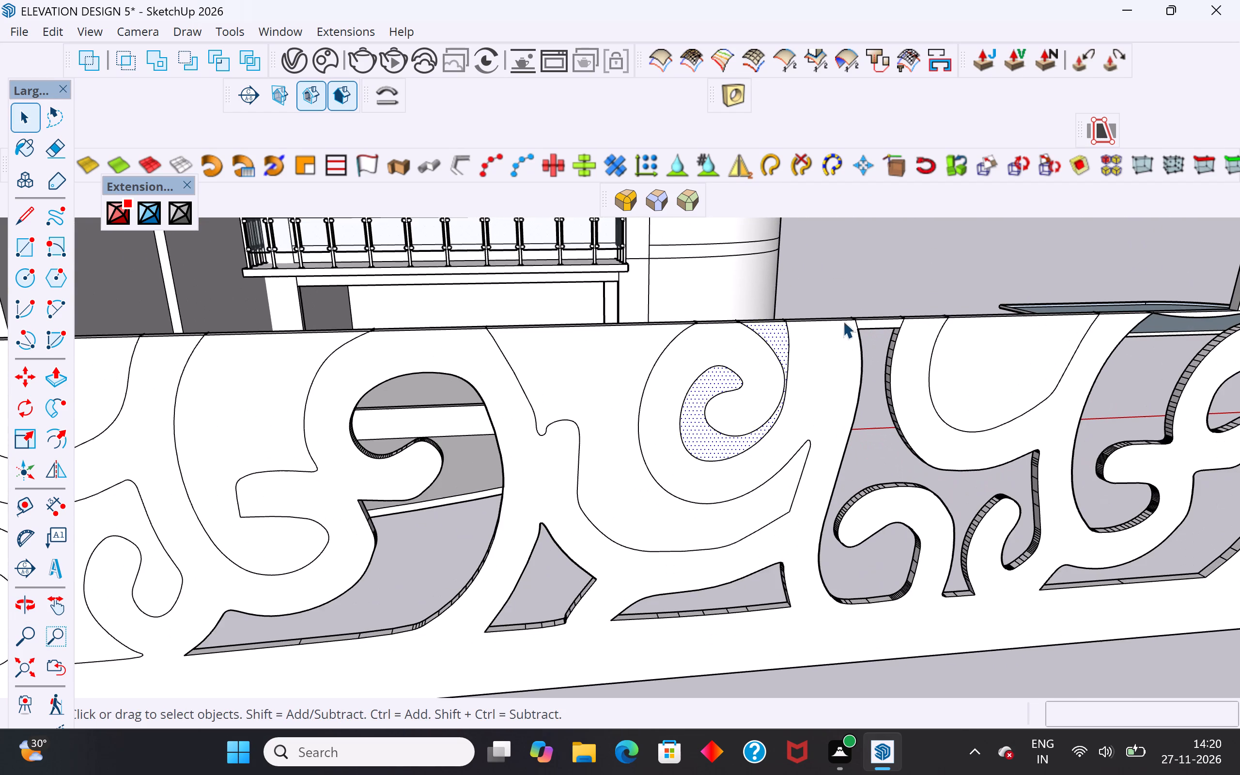
click(864, 294)
scroll(781, 310, up, 4)
scroll(790, 378, down, 4)
scroll(747, 436, down, 5)
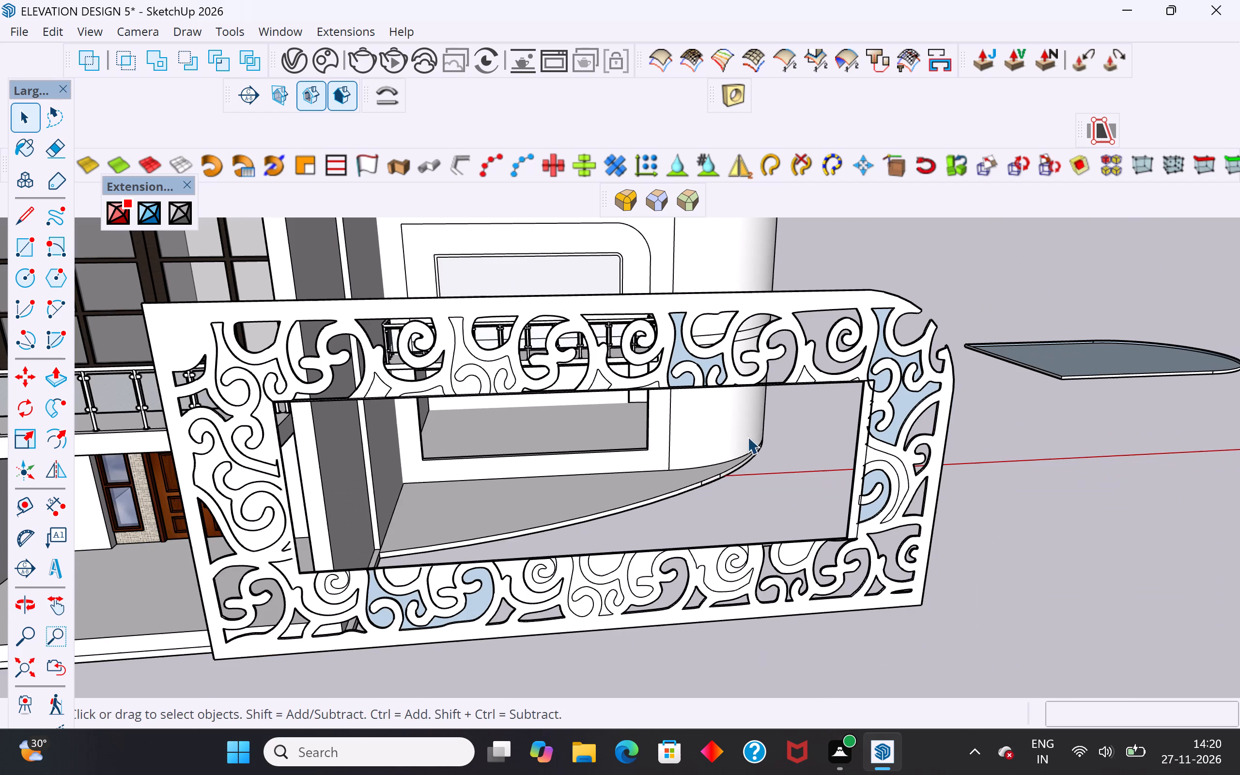
middle_drag(761, 329, 774, 308)
scroll(578, 560, up, 4)
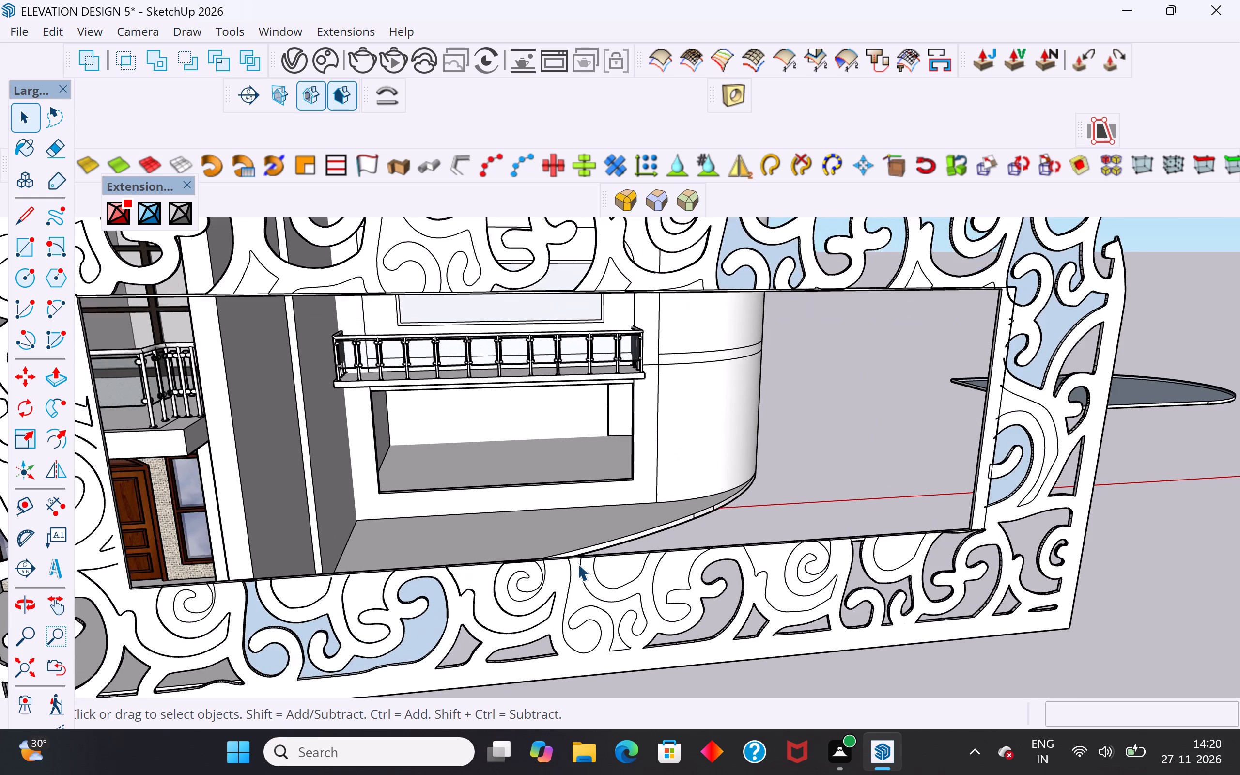
Draw a line about 2 1/2" long across the narrow neck of the middle uncut lower-border scroll, just below the border's inner edge.
scroll(580, 625, up, 4)
click(580, 634)
middle_drag(659, 603, 639, 587)
middle_drag(610, 562, 701, 391)
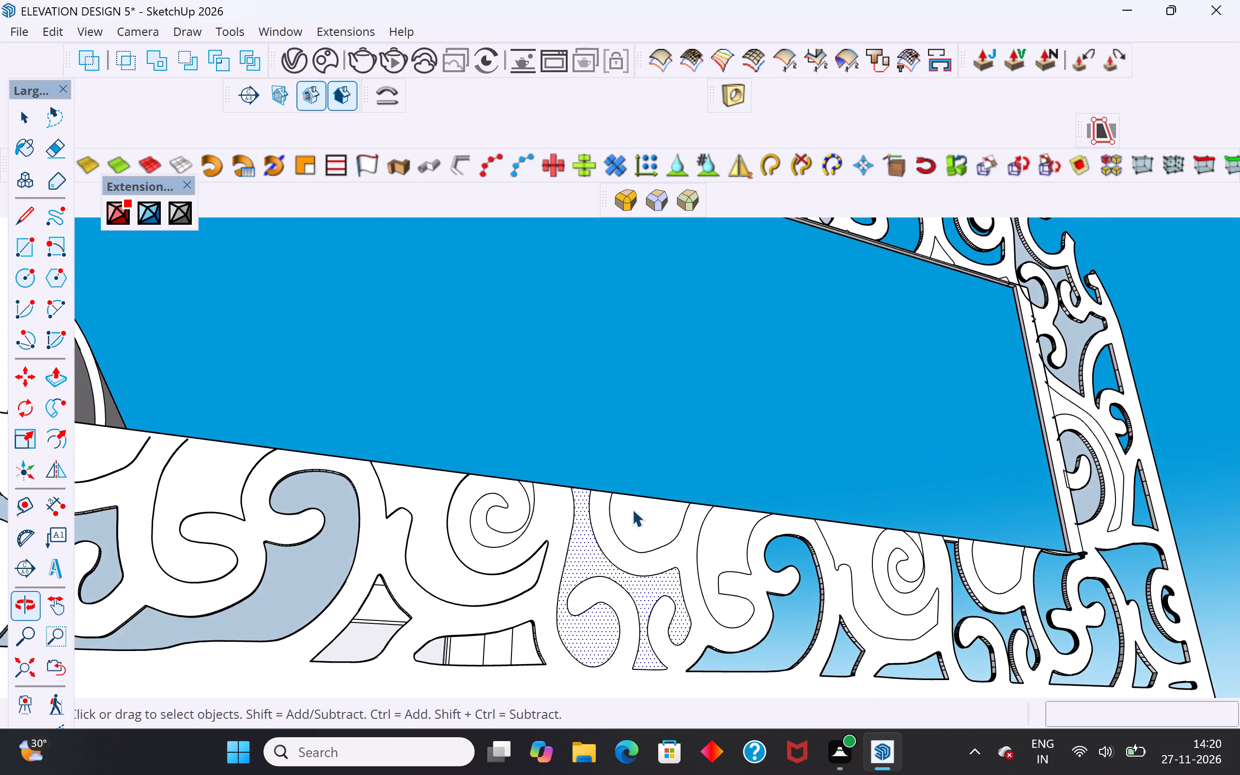
scroll(632, 509, up, 2)
middle_drag(619, 554, 609, 613)
click(673, 480)
scroll(582, 555, up, 7)
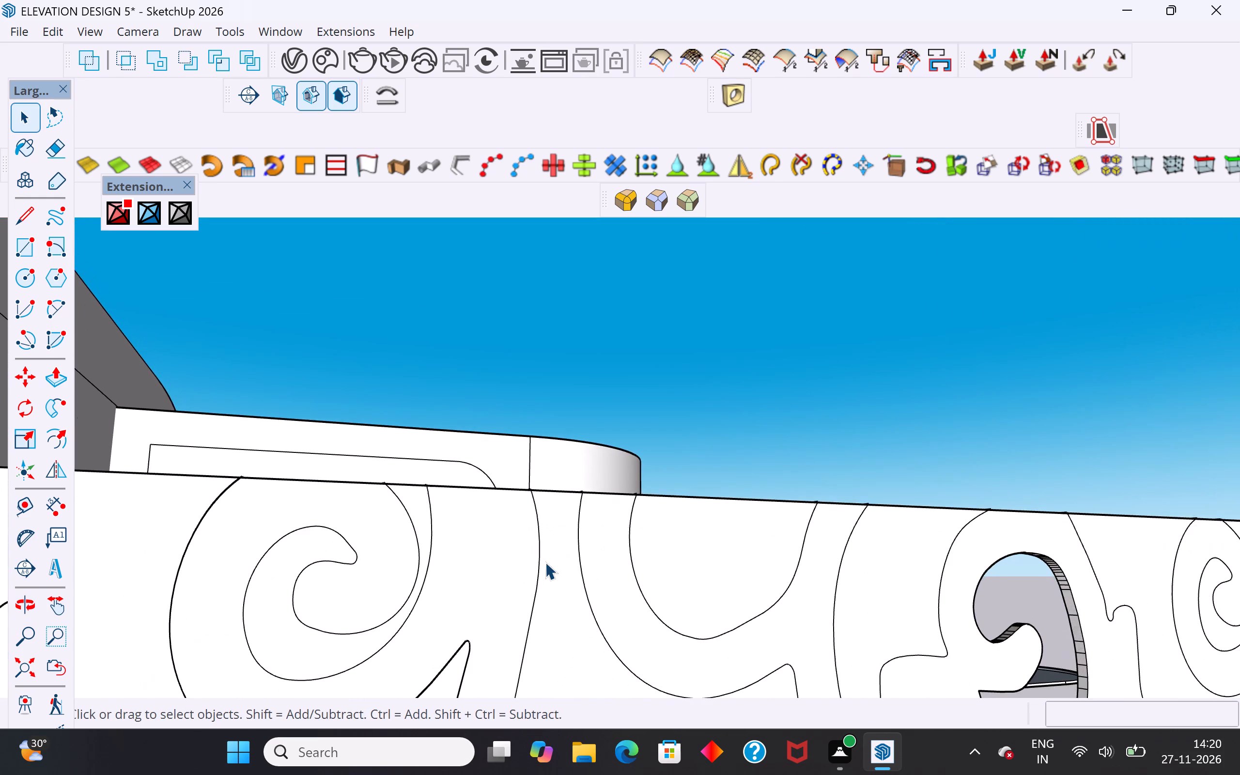
middle_drag(553, 561, 554, 586)
click(554, 552)
scroll(553, 552, up, 1)
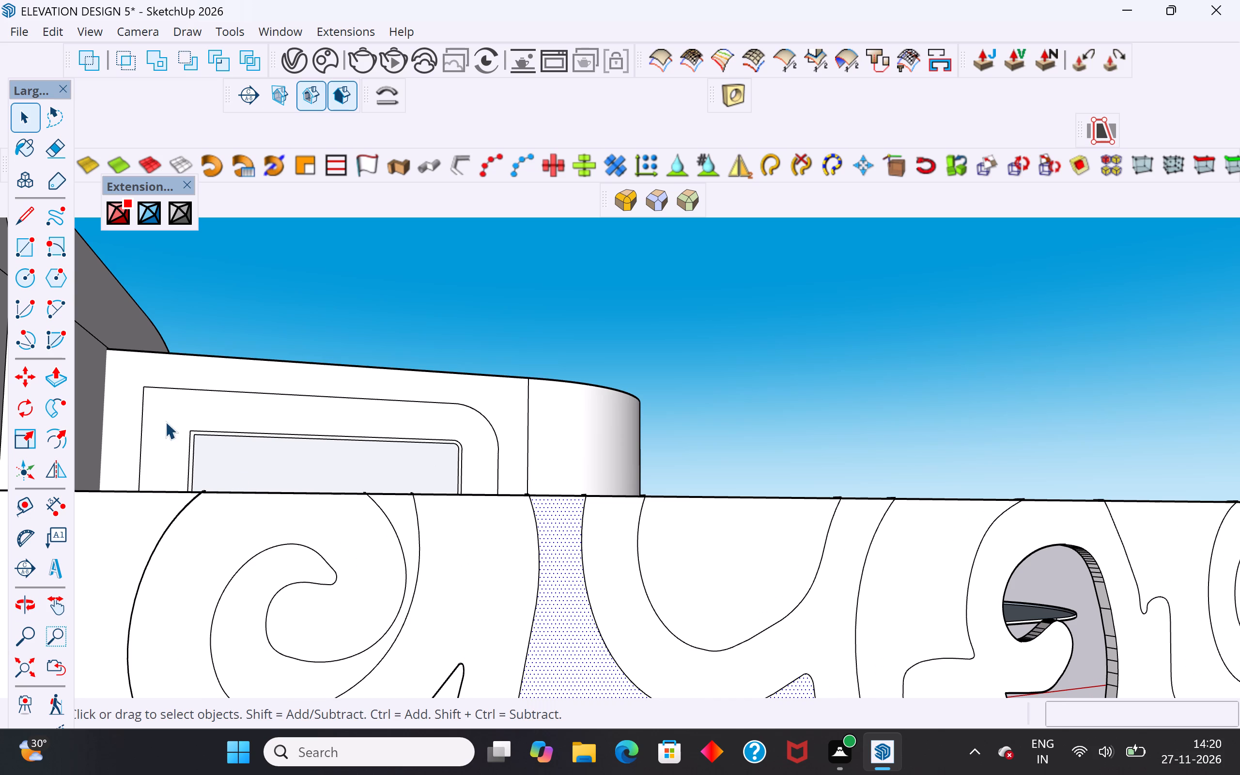
click(23, 220)
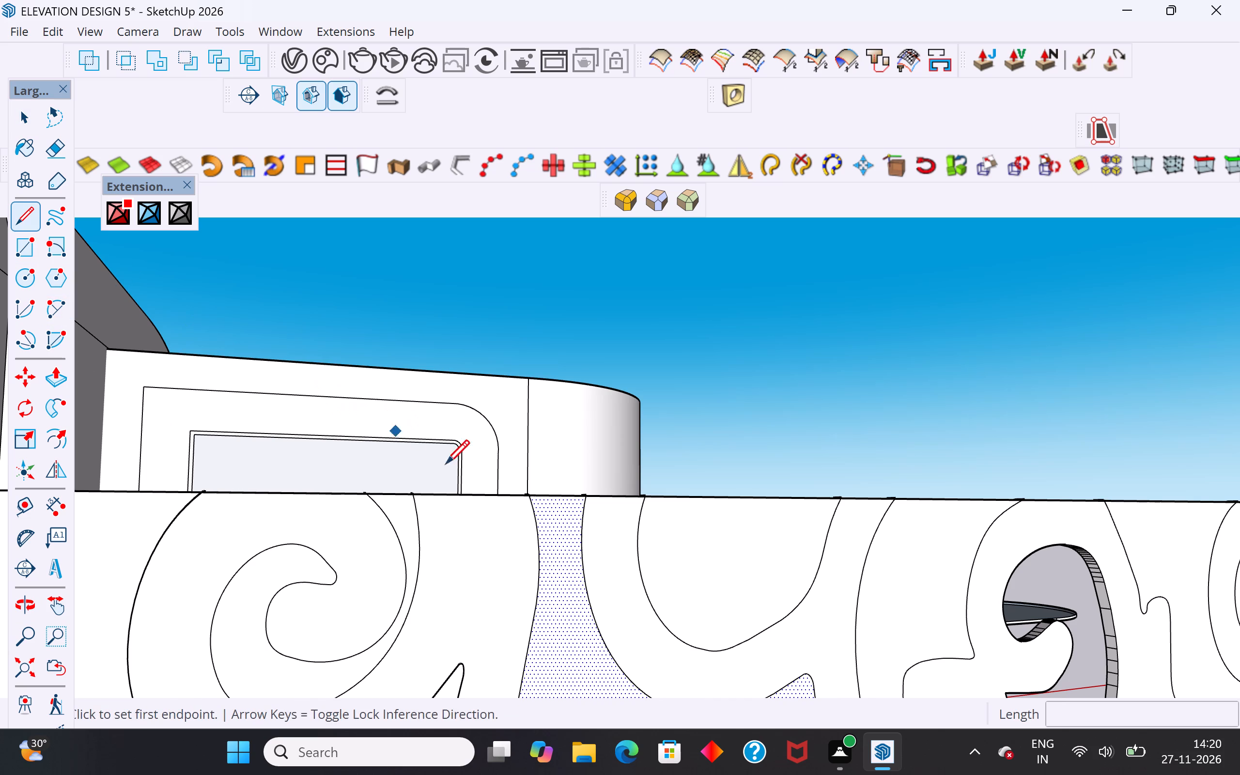
scroll(518, 492, up, 3)
scroll(559, 514, down, 5)
scroll(588, 548, up, 5)
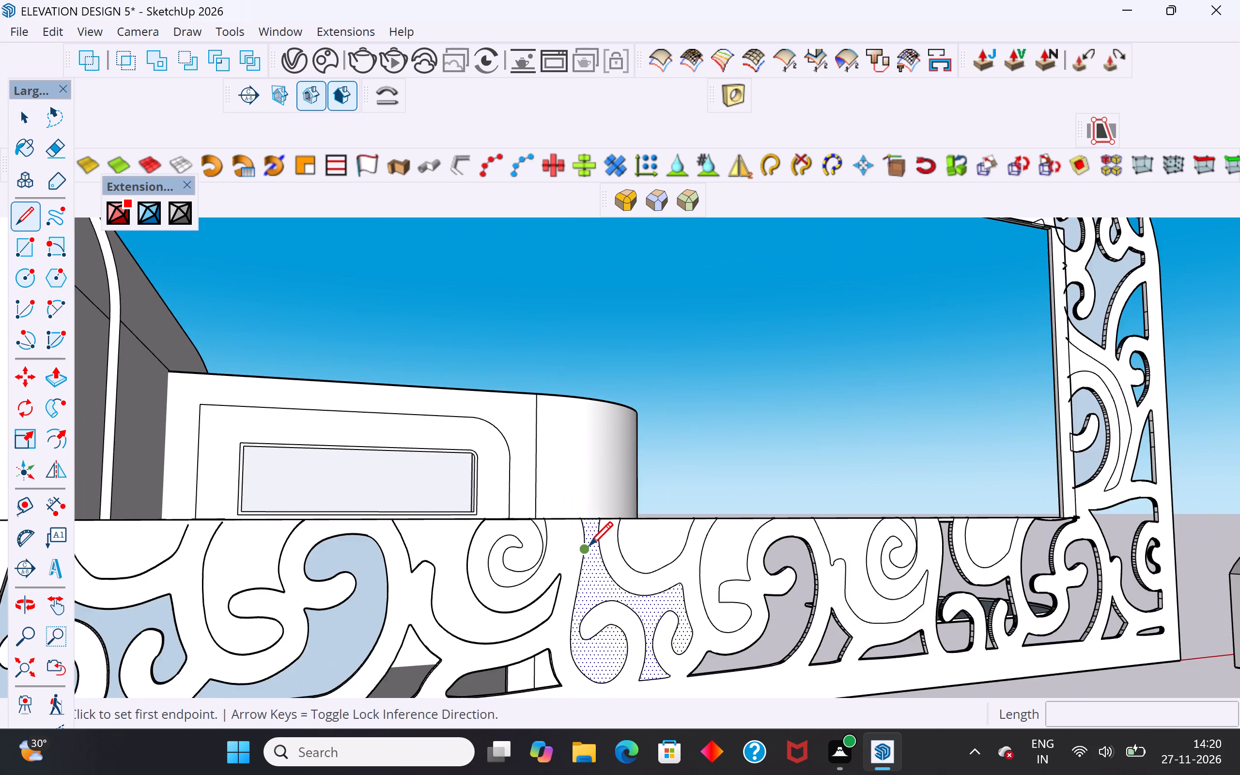
scroll(589, 548, up, 8)
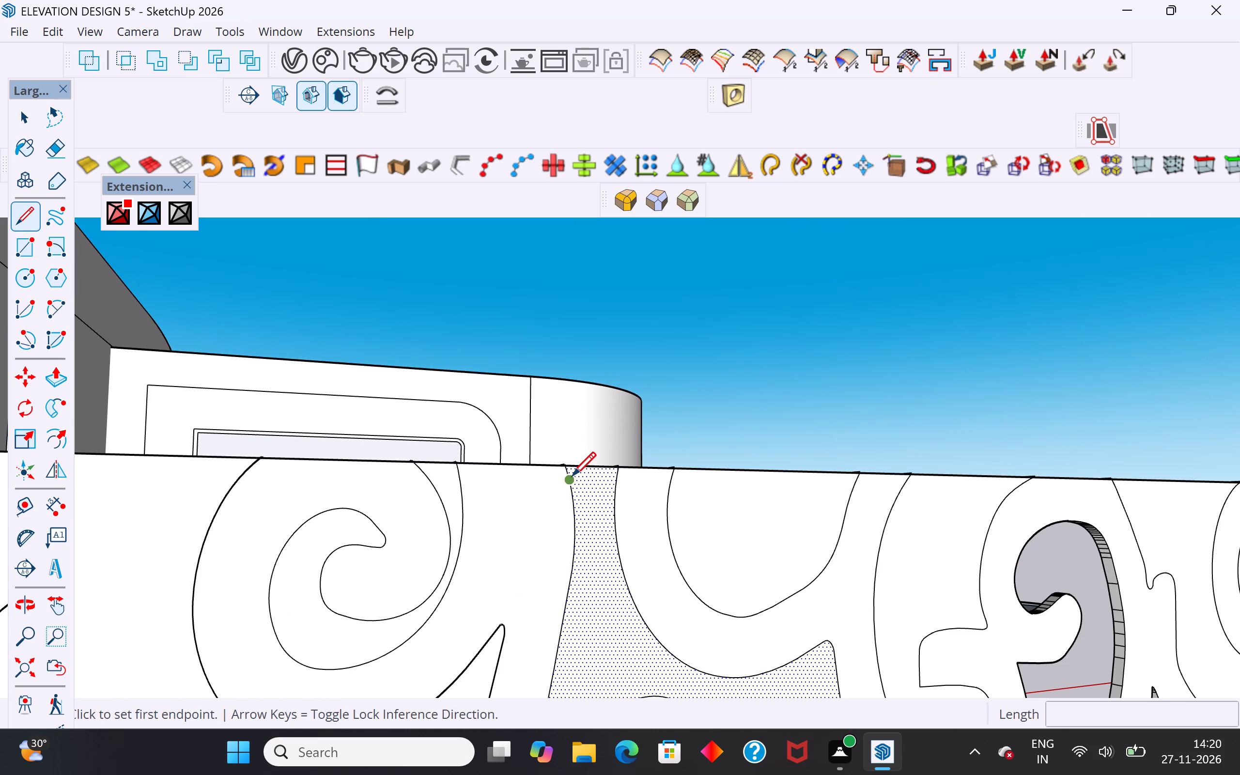
click(571, 478)
scroll(616, 483, up, 11)
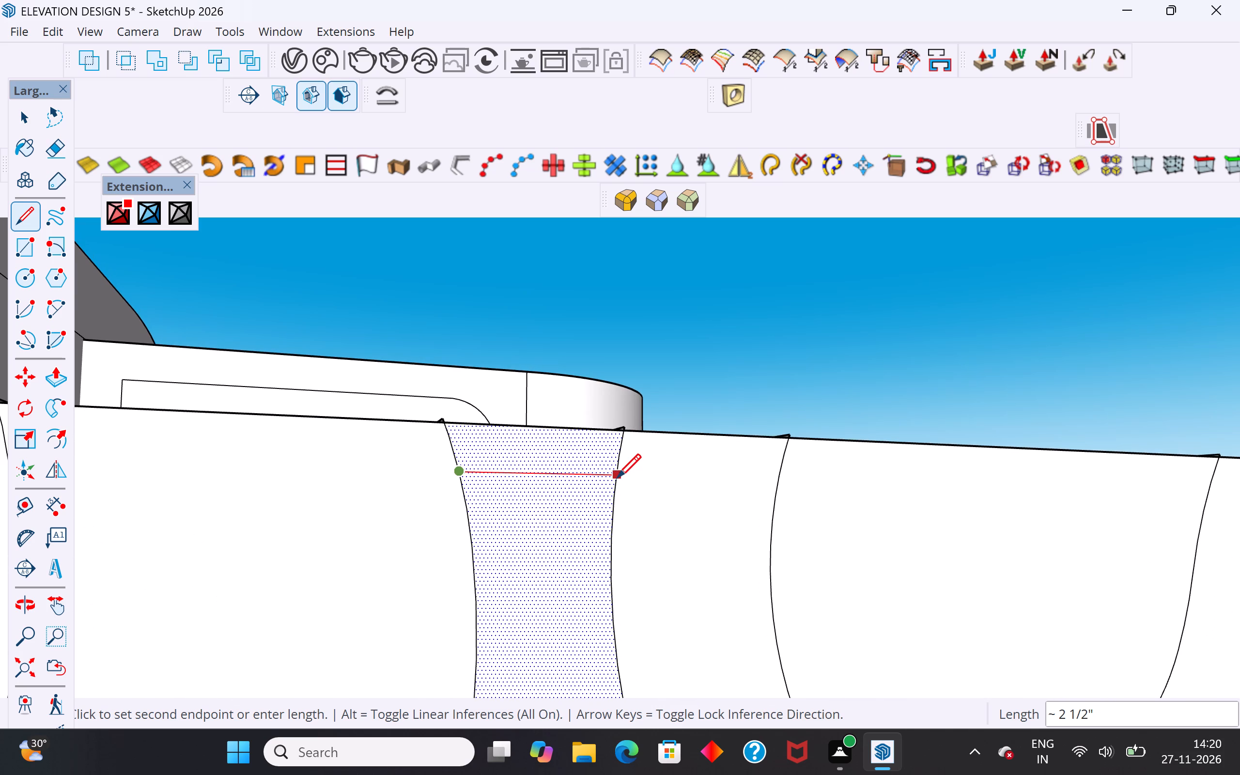
click(617, 480)
Delete the leftover scroll edge segments between the new neck line and the lower border's inner edge.
click(28, 121)
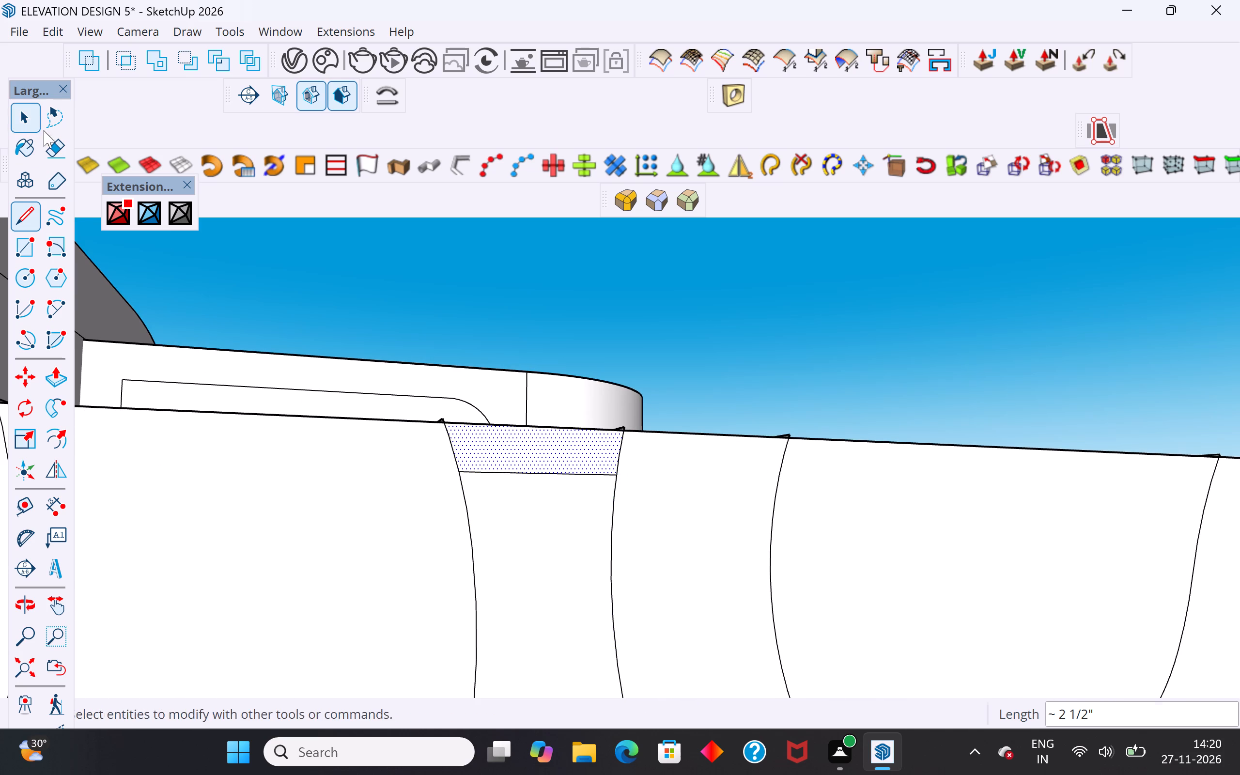
click(695, 310)
scroll(635, 431, up, 5)
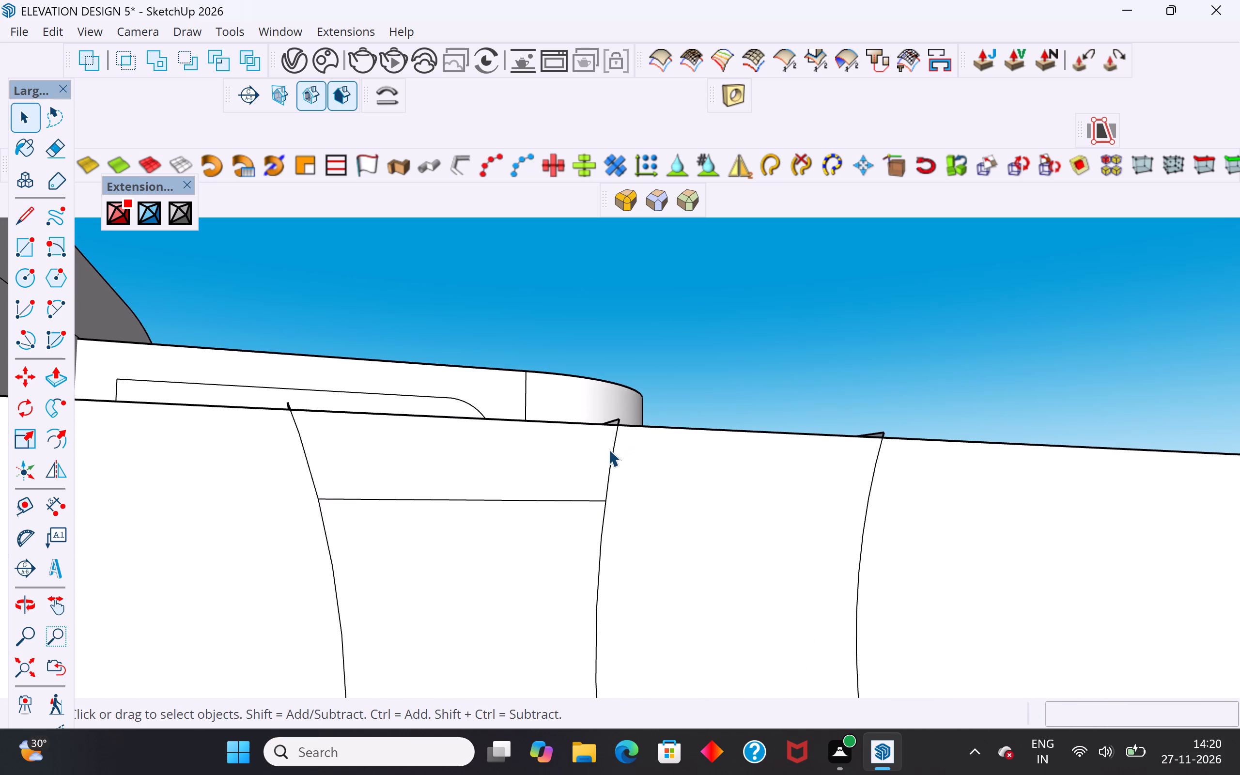
click(610, 449)
key(Delete)
click(607, 480)
key(Delete)
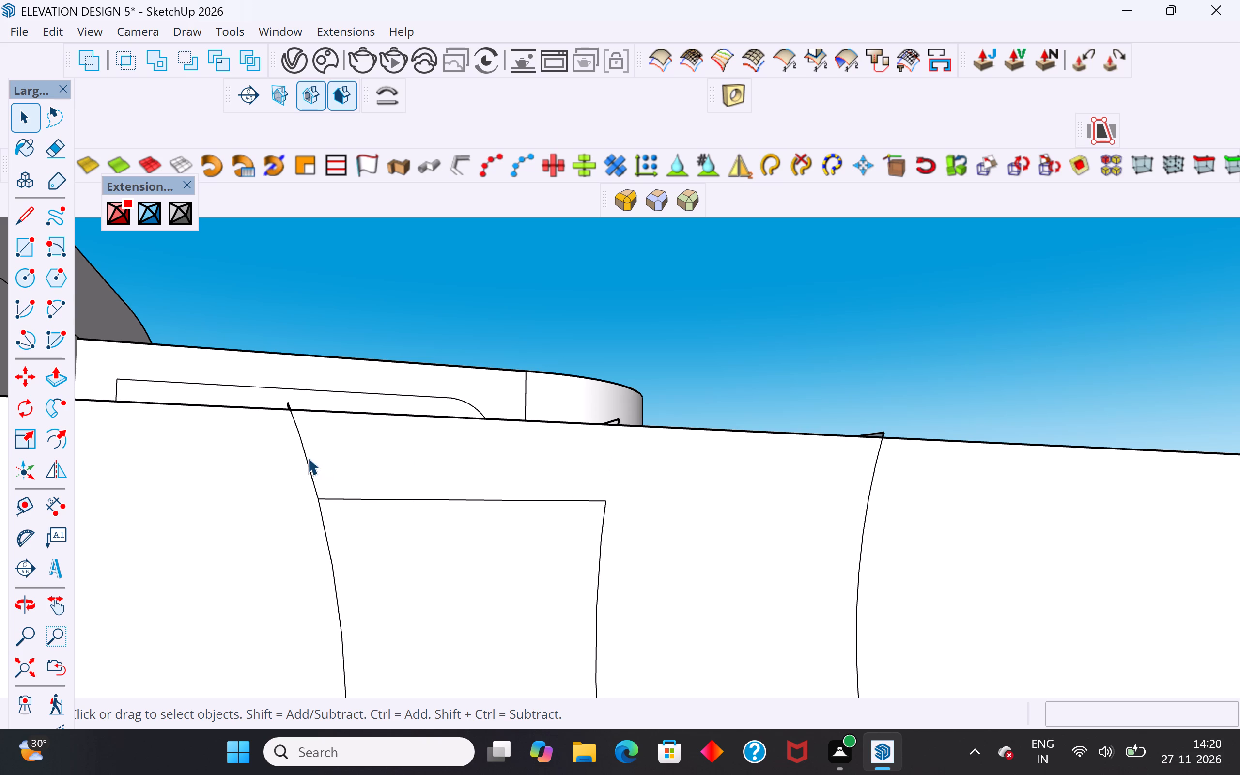
click(305, 457)
key(Delete)
middle_drag(501, 493, 467, 598)
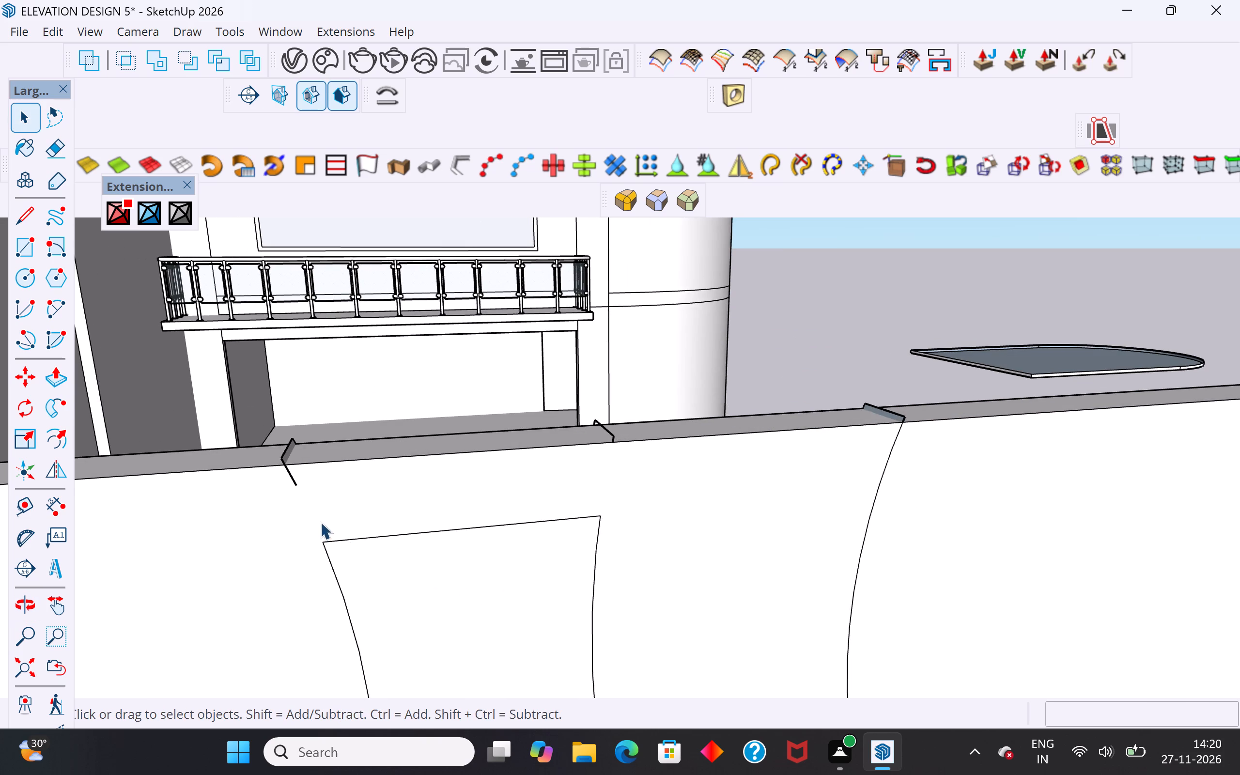
scroll(319, 512, up, 7)
click(285, 466)
key(Delete)
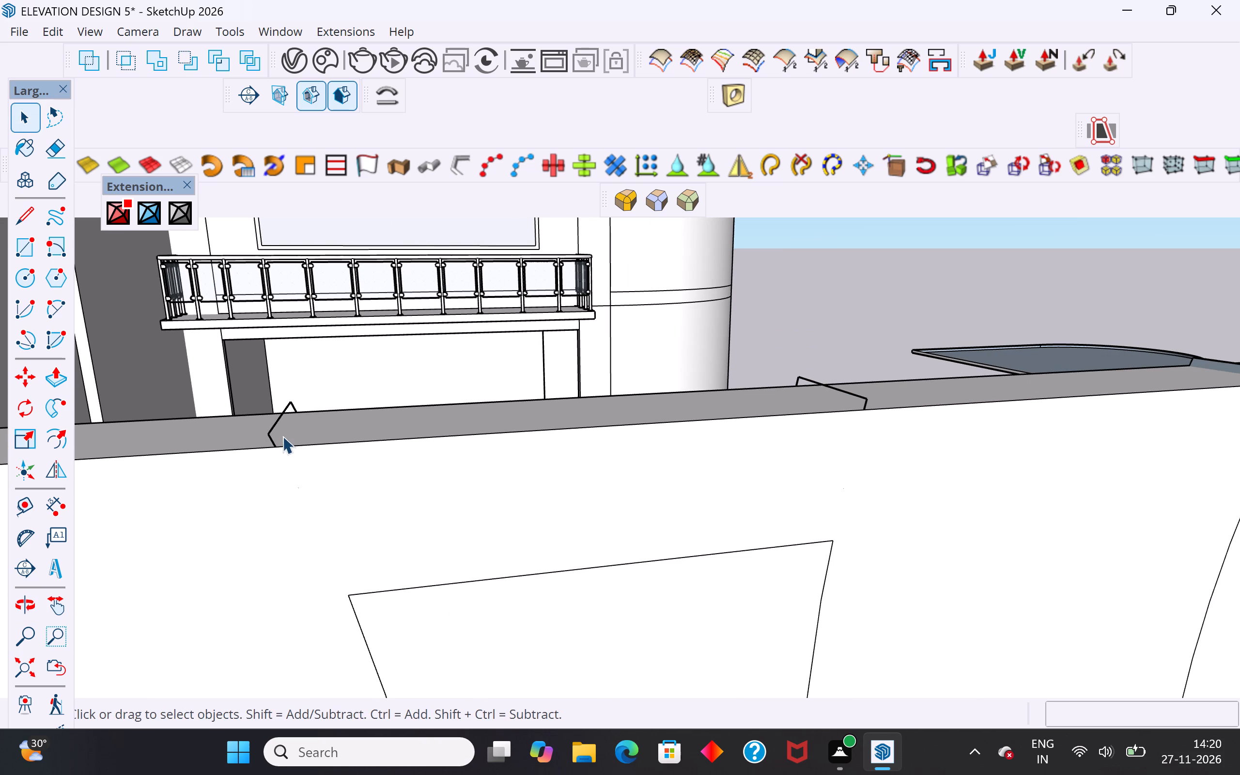
Delete the stray notch edges above the scroll's neck, on the lower border's inner thickness face.
click(271, 432)
key(Delete)
click(271, 431)
key(Delete)
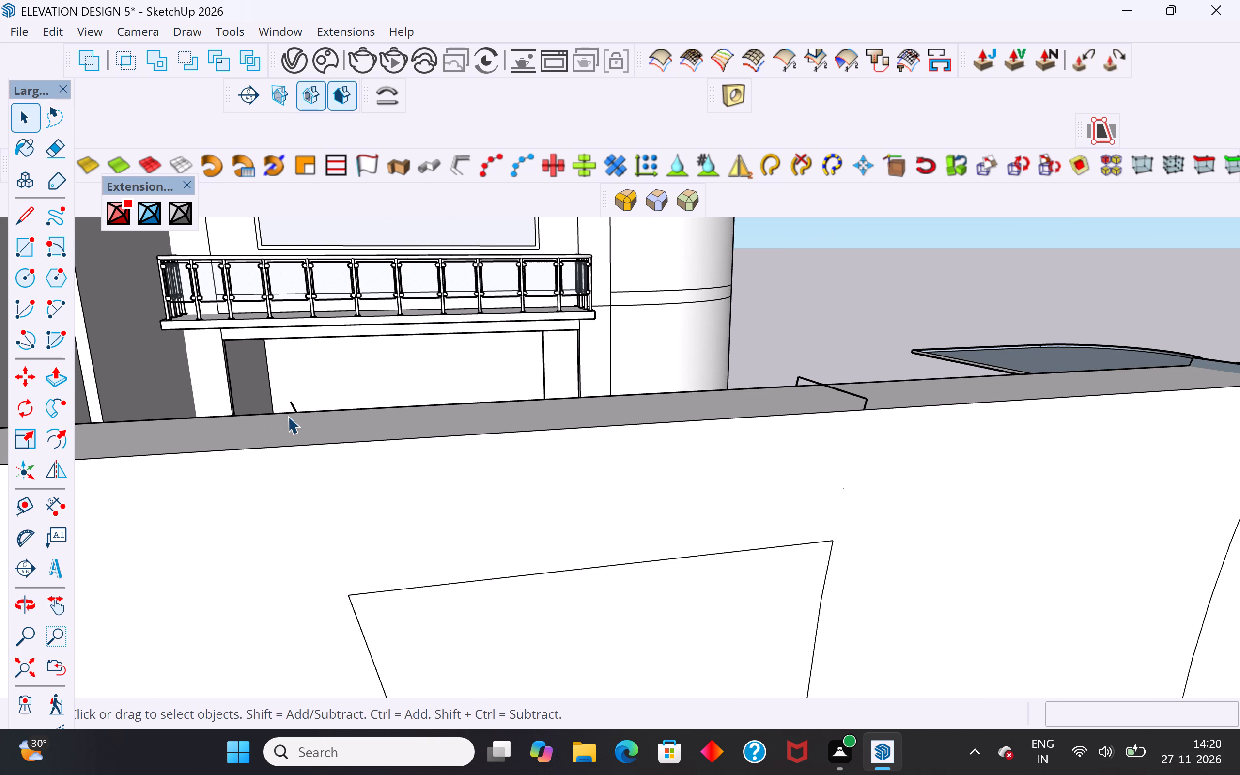
click(292, 407)
key(Delete)
click(848, 395)
key(Delete)
click(796, 382)
key(Delete)
click(866, 404)
key(Delete)
Push the closed middle scroll face of the lower border about 3/4" through the panel's thickness.
scroll(868, 353, up, 1)
scroll(868, 353, down, 4)
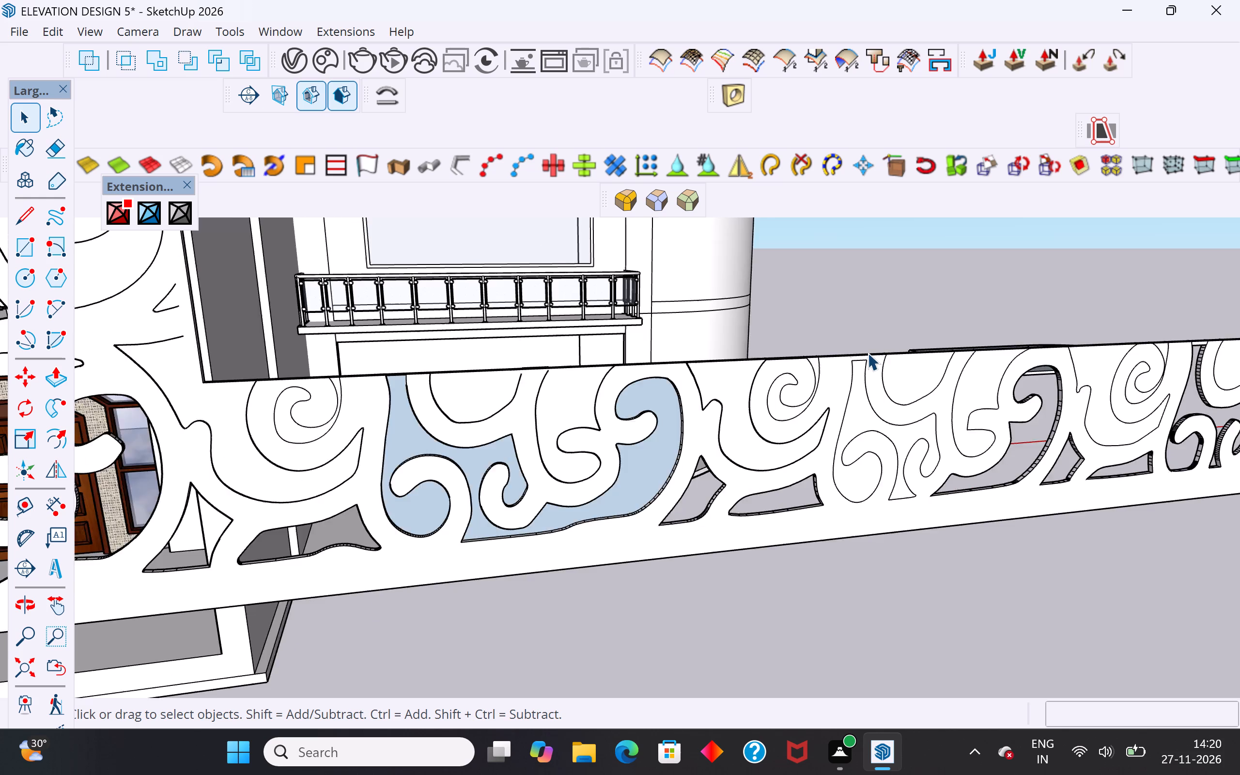
scroll(868, 353, down, 3)
scroll(865, 378, up, 2)
click(858, 386)
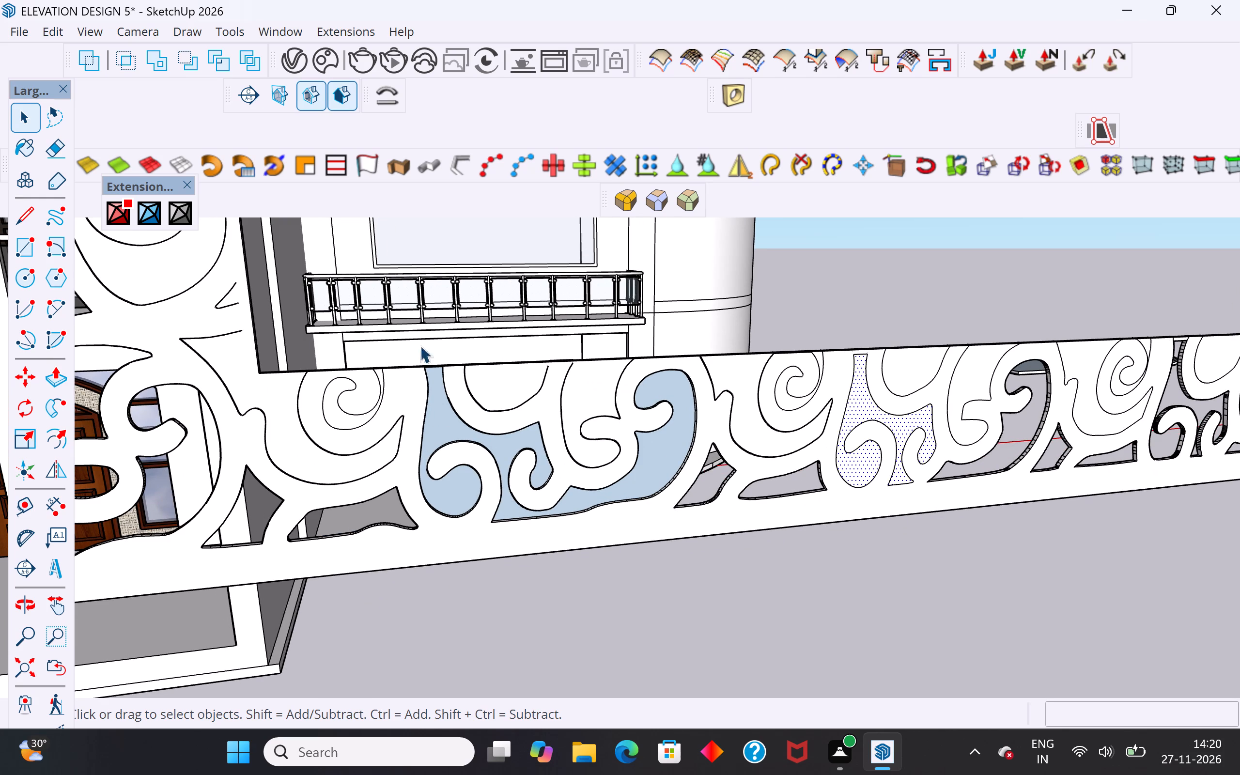
click(53, 376)
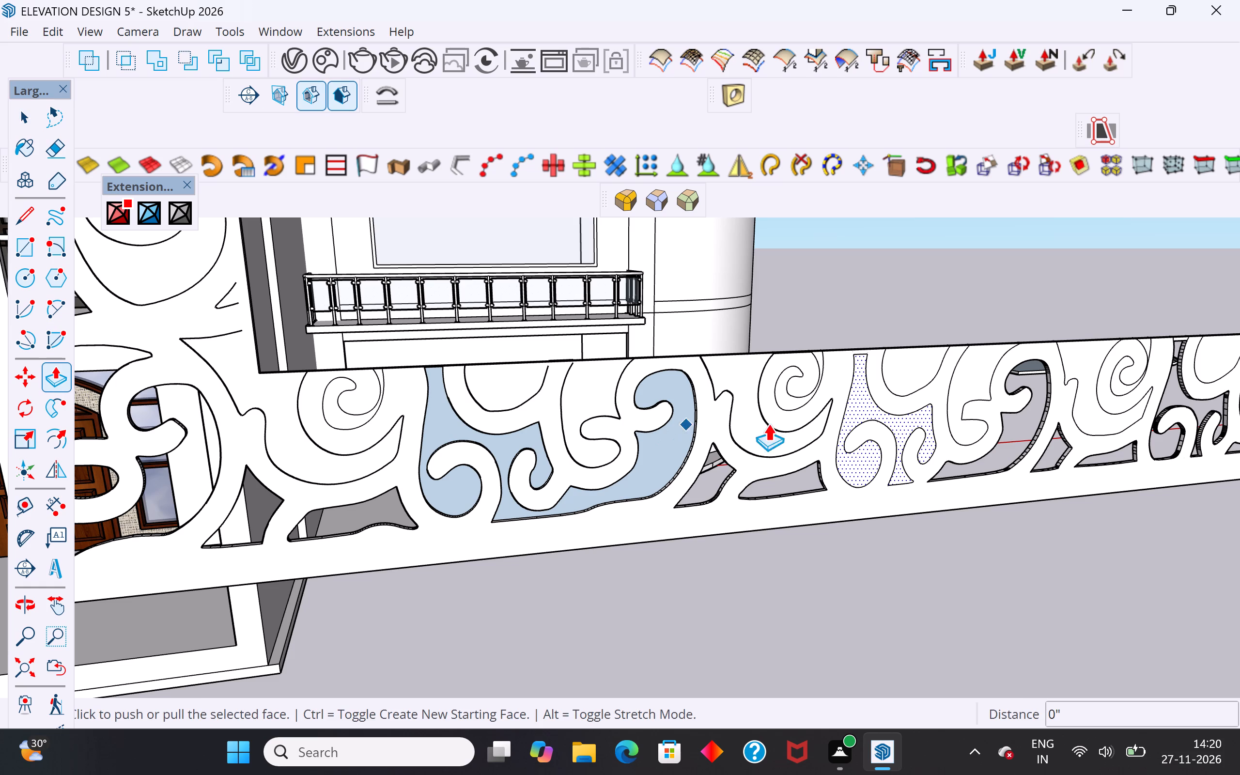
click(854, 398)
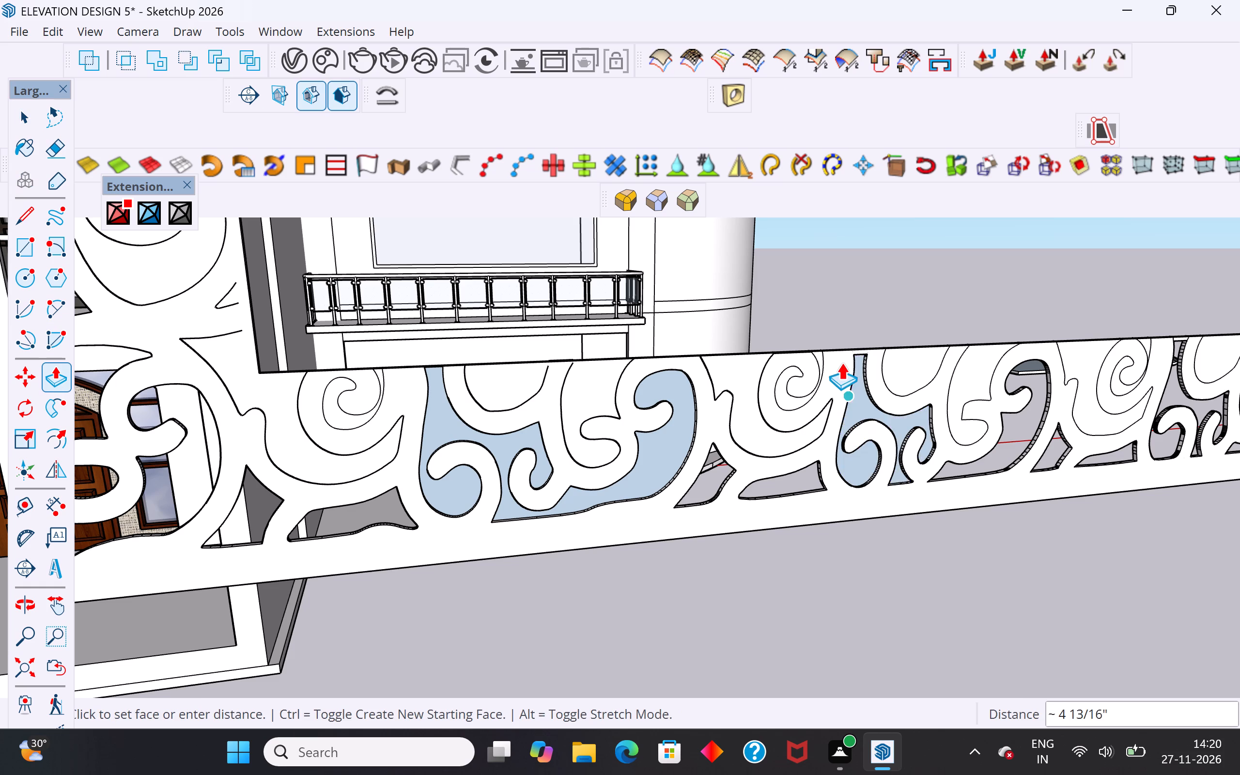
middle_drag(841, 362, 903, 559)
scroll(859, 355, up, 10)
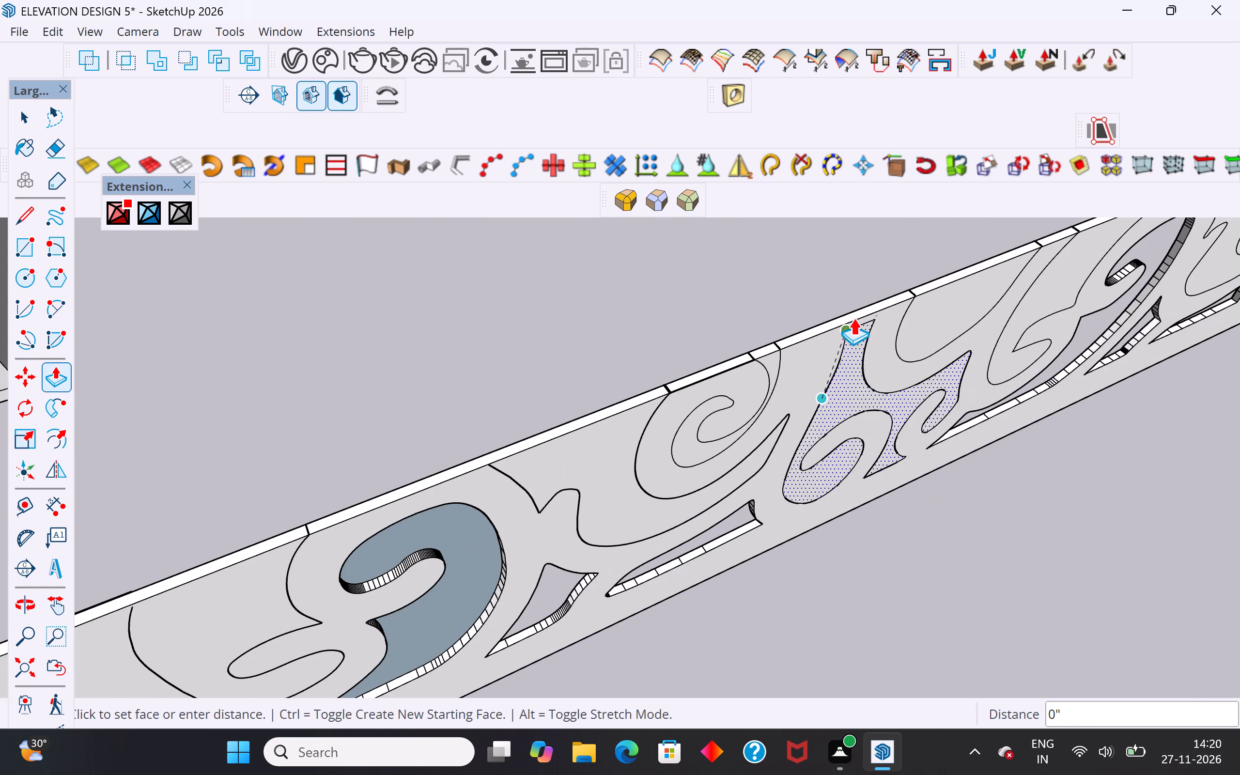
click(841, 312)
middle_drag(778, 335, 961, 338)
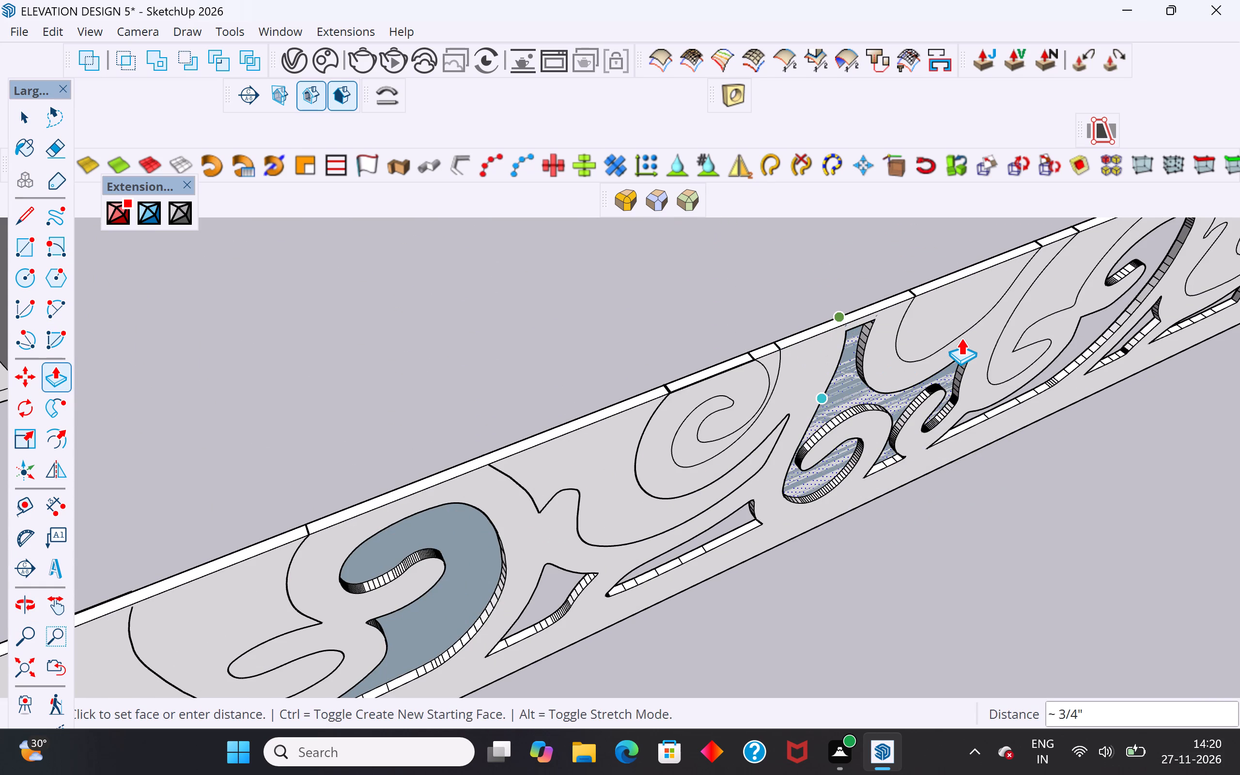
middle_drag(961, 338, 961, 338)
scroll(851, 395, up, 2)
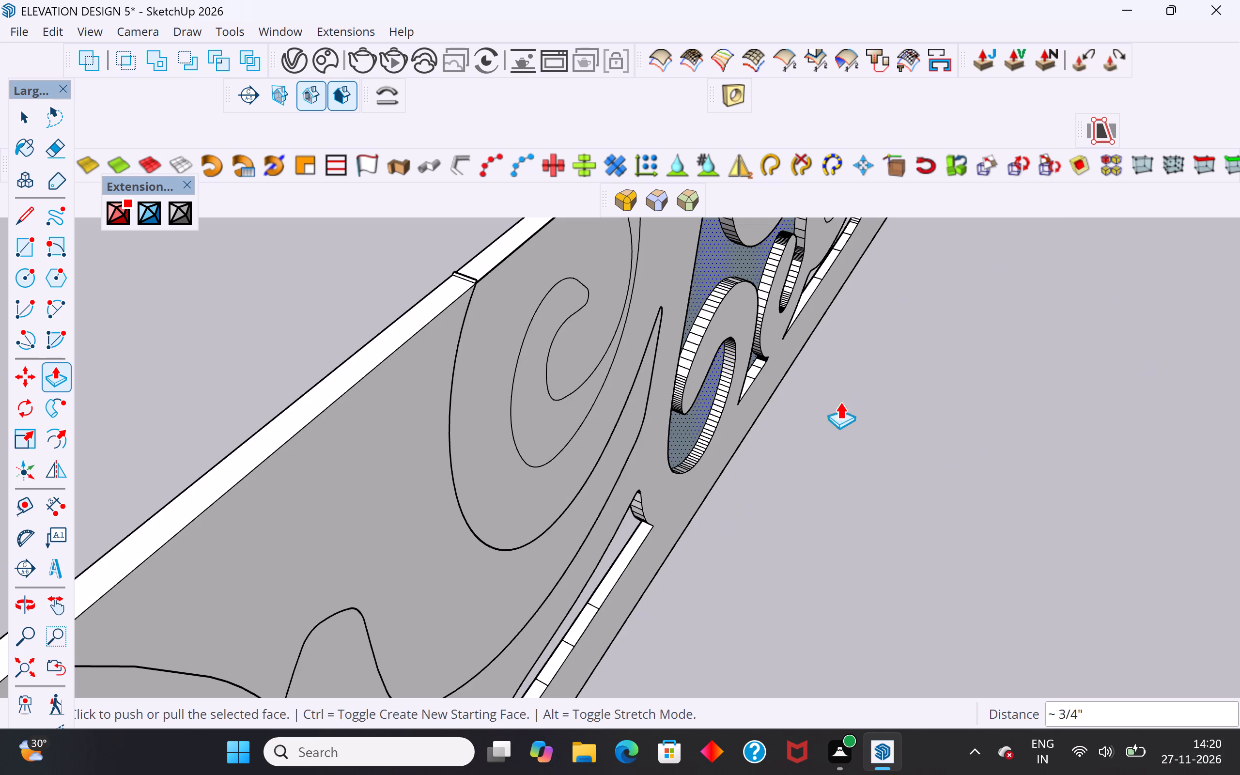
Delete the leftover face that still covers the middle lower-border scroll opening on the panel's other side.
click(33, 119)
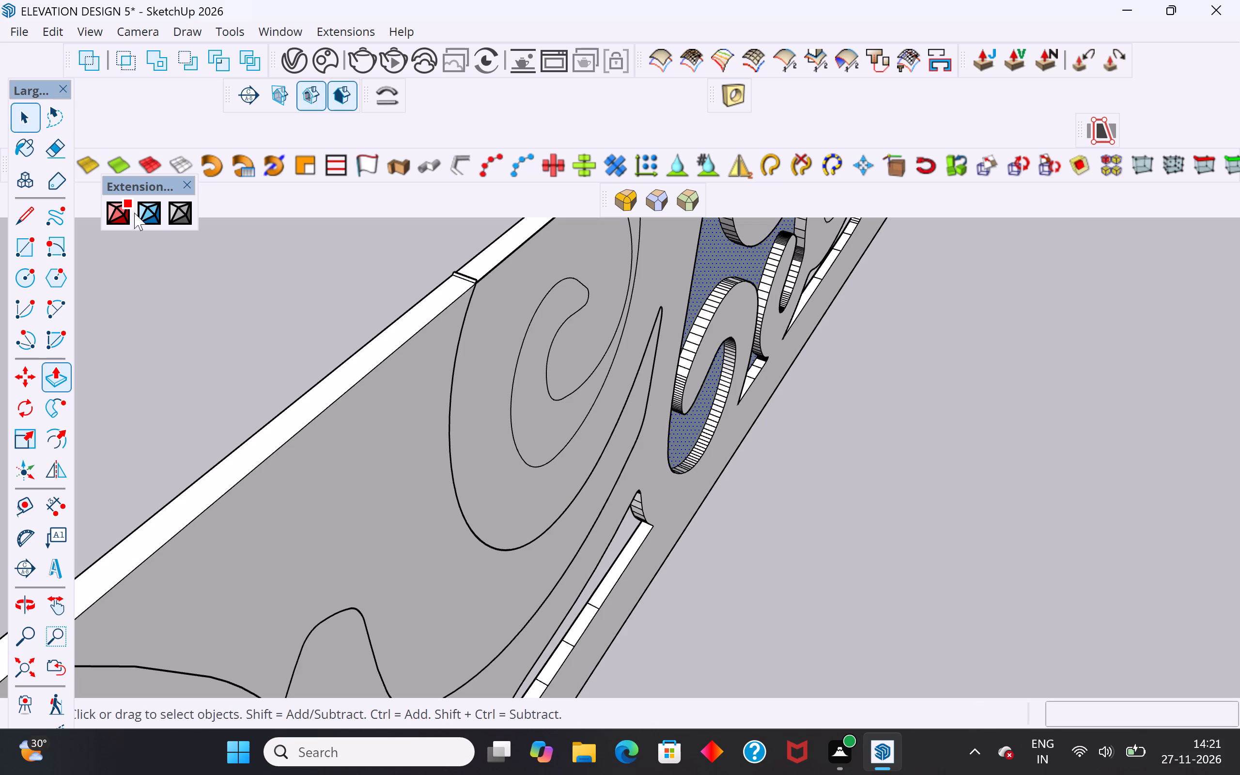
click(196, 261)
middle_drag(271, 366, 731, 303)
scroll(609, 426, down, 5)
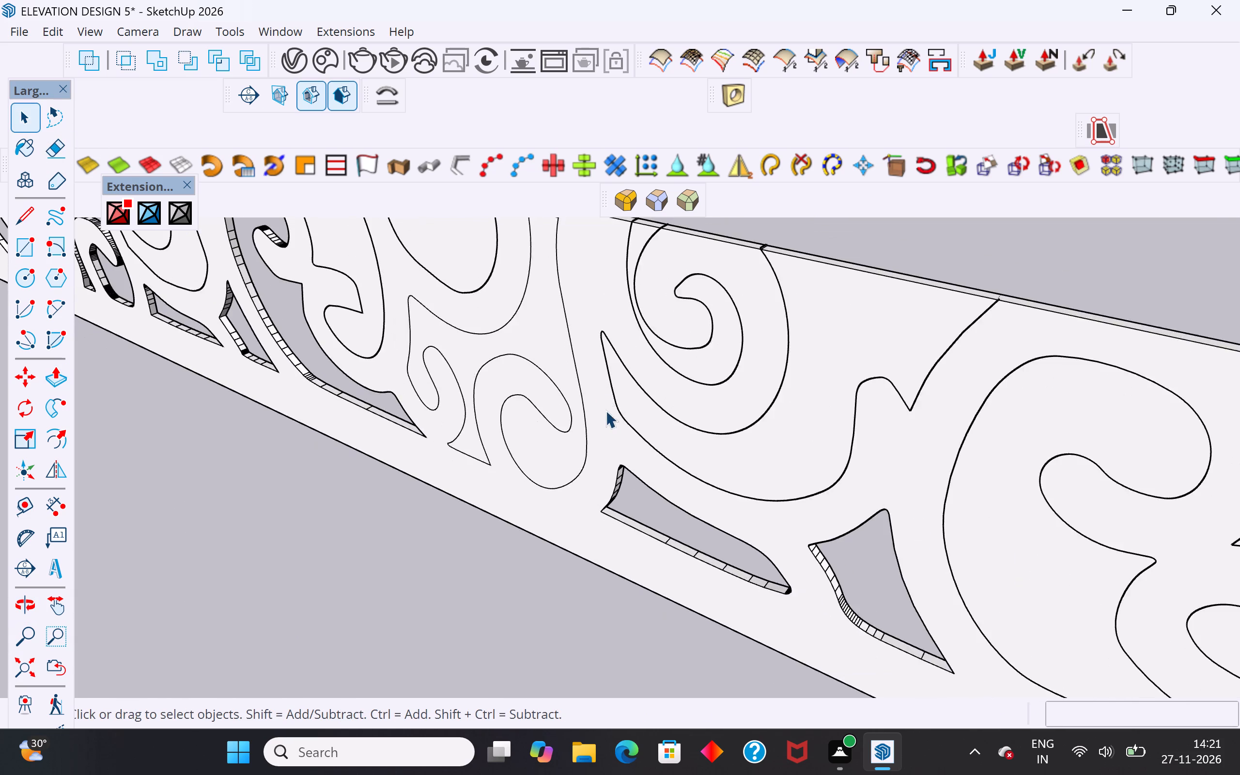
middle_drag(596, 373, 584, 339)
click(552, 341)
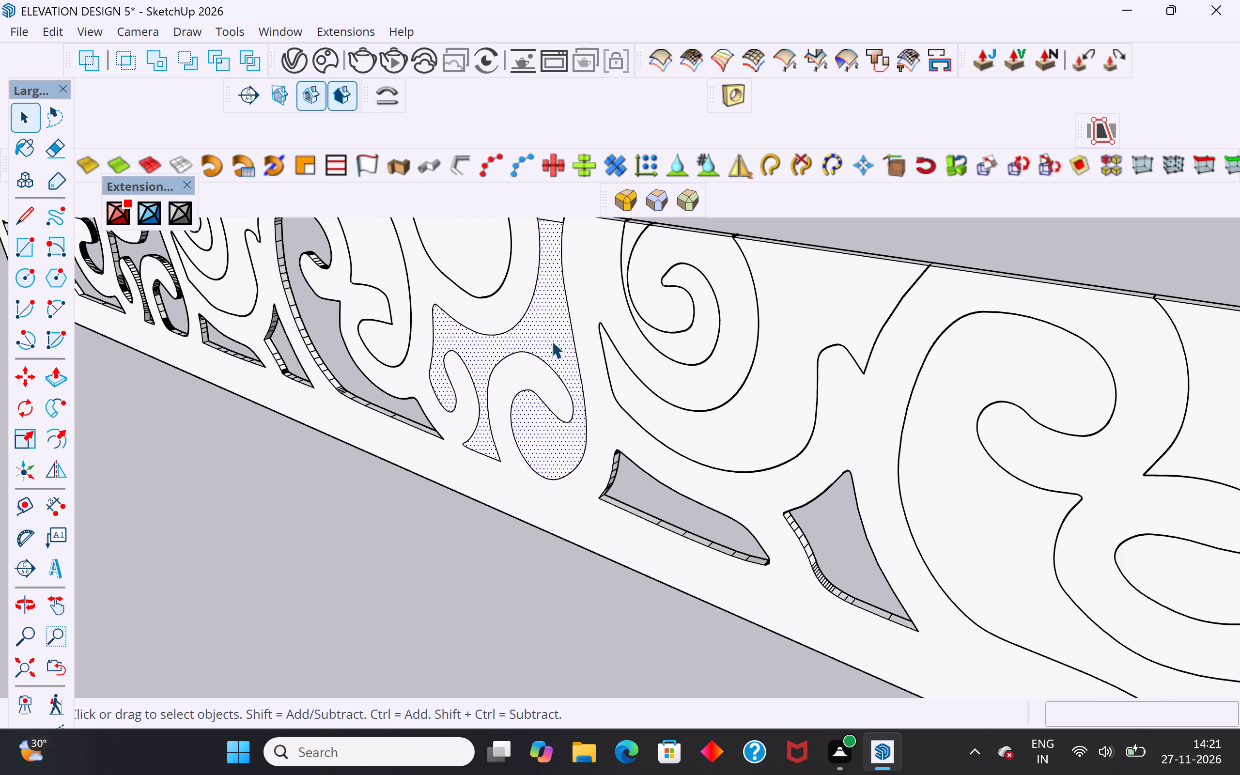
key(Delete)
Examine the next recessed lower-border scroll from both sides of the panel to check which faces its outline still shares.
middle_drag(576, 314, 624, 340)
scroll(597, 409, down, 6)
middle_drag(650, 377, 460, 378)
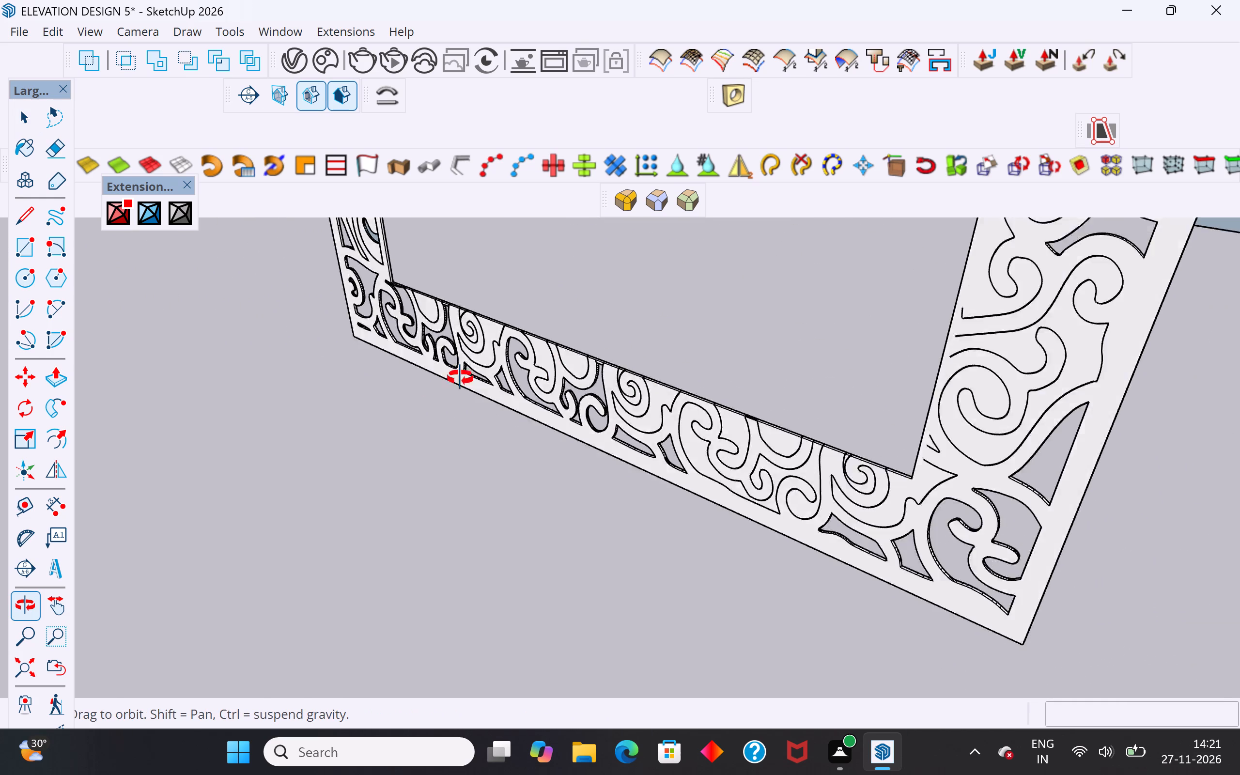
middle_drag(460, 378, 68, 366)
scroll(550, 446, up, 3)
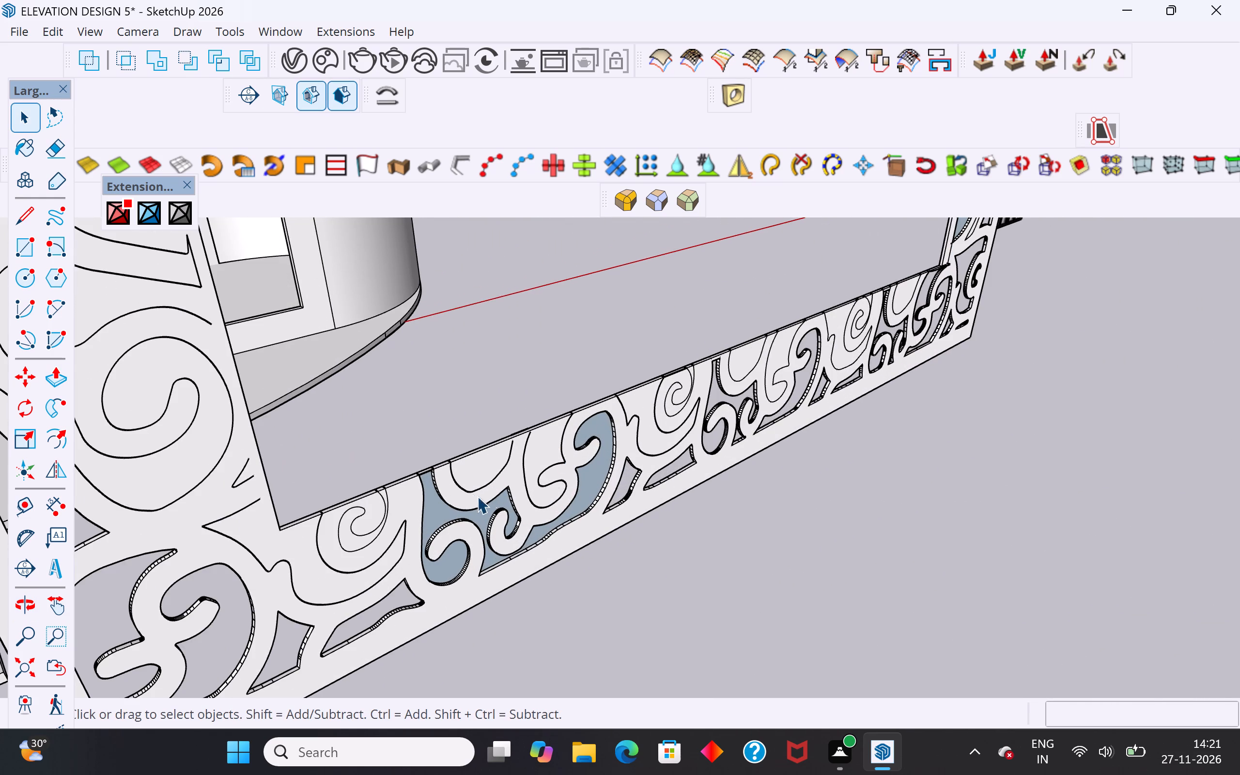
scroll(449, 491, up, 3)
click(436, 516)
middle_drag(429, 520, 946, 430)
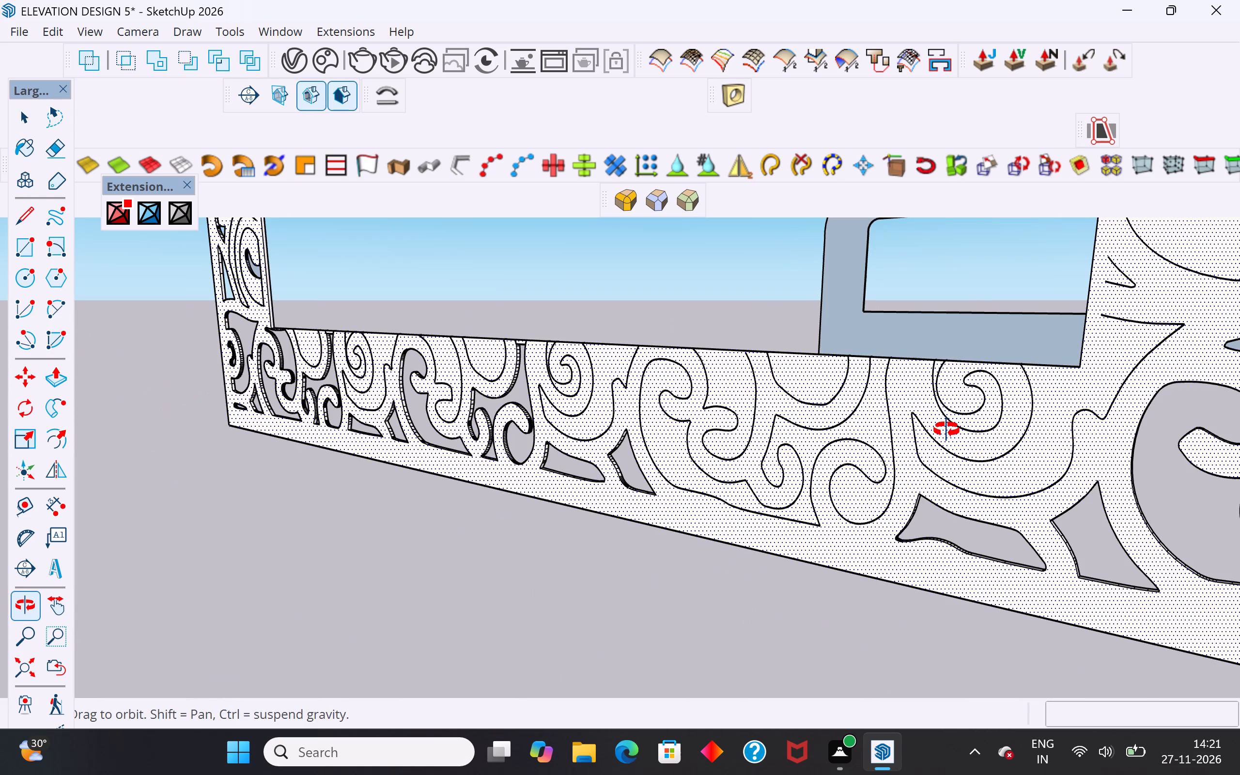
middle_drag(946, 430, 947, 429)
click(662, 436)
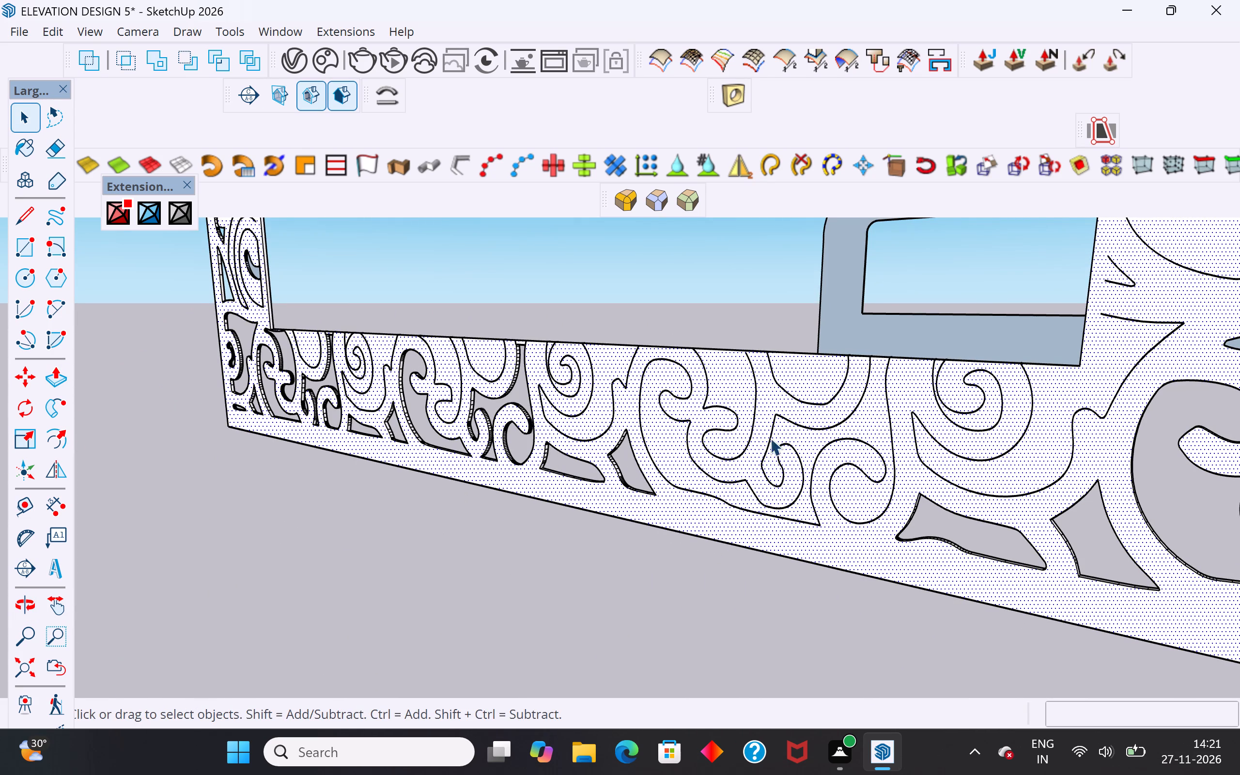
middle_drag(789, 438, 285, 420)
click(296, 407)
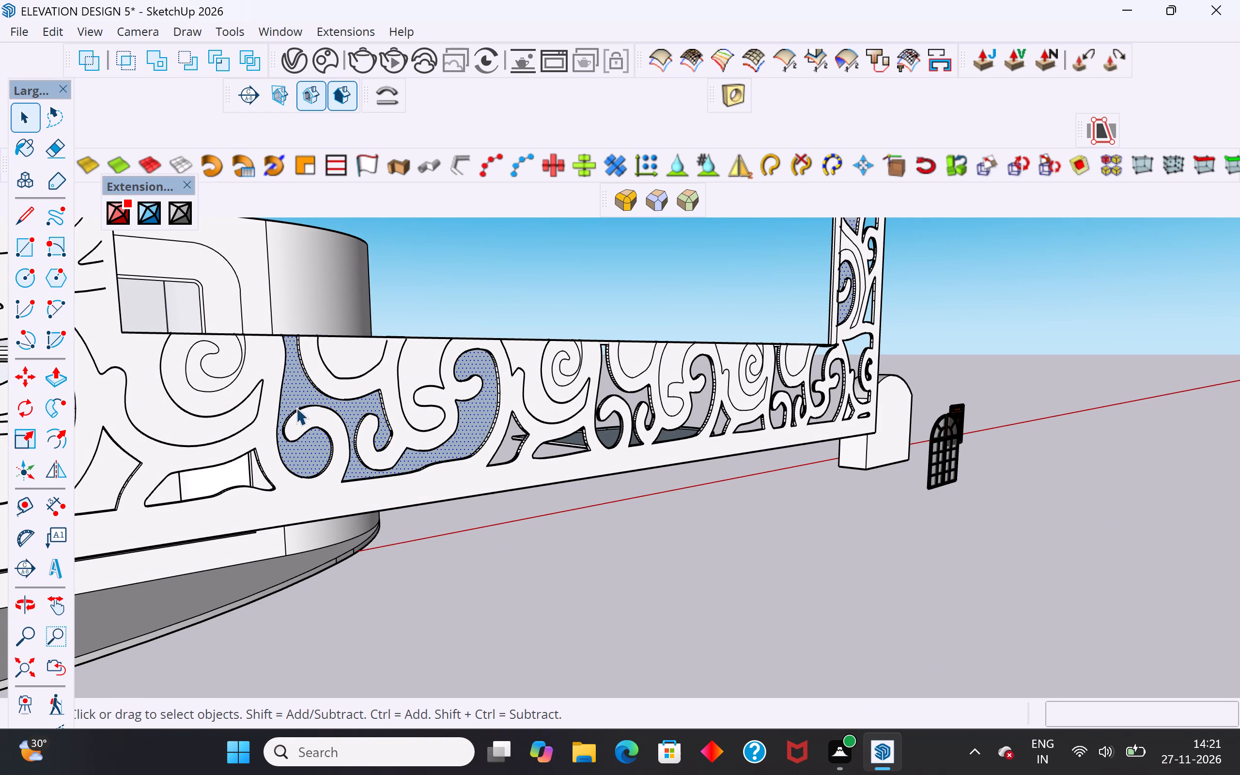
click(496, 531)
click(457, 443)
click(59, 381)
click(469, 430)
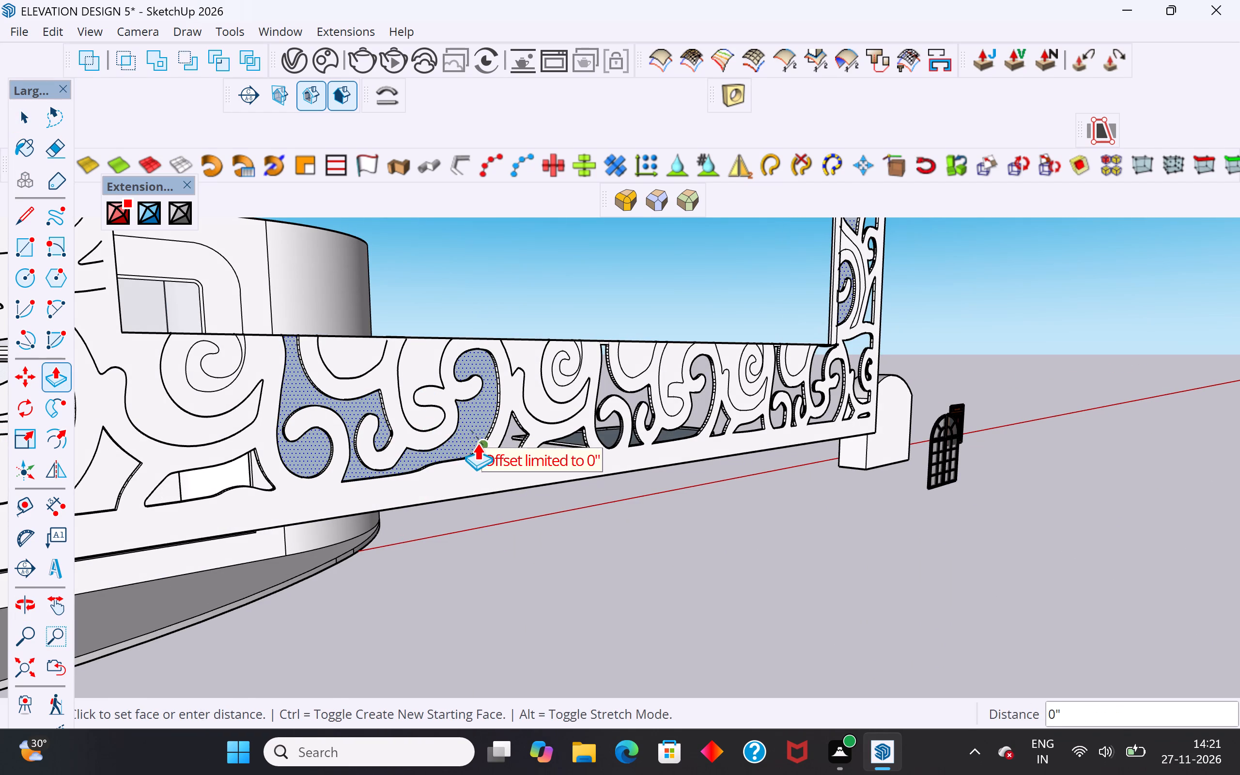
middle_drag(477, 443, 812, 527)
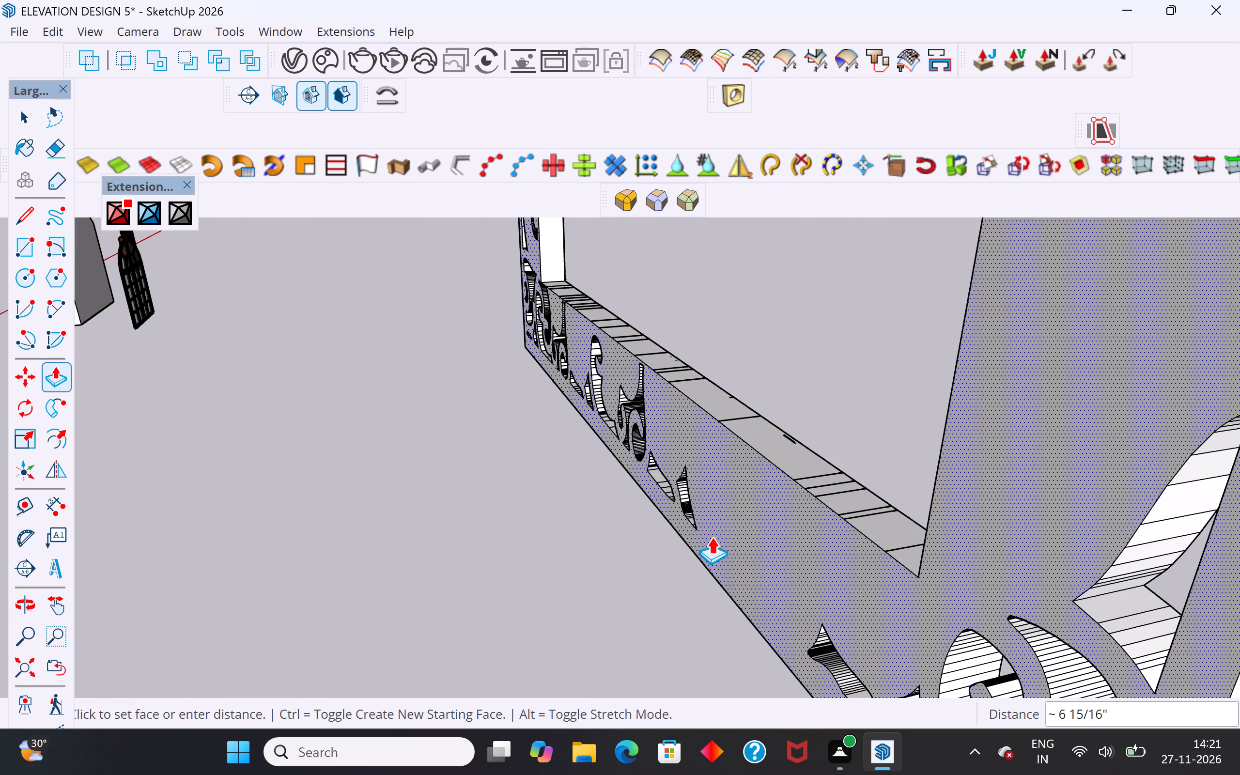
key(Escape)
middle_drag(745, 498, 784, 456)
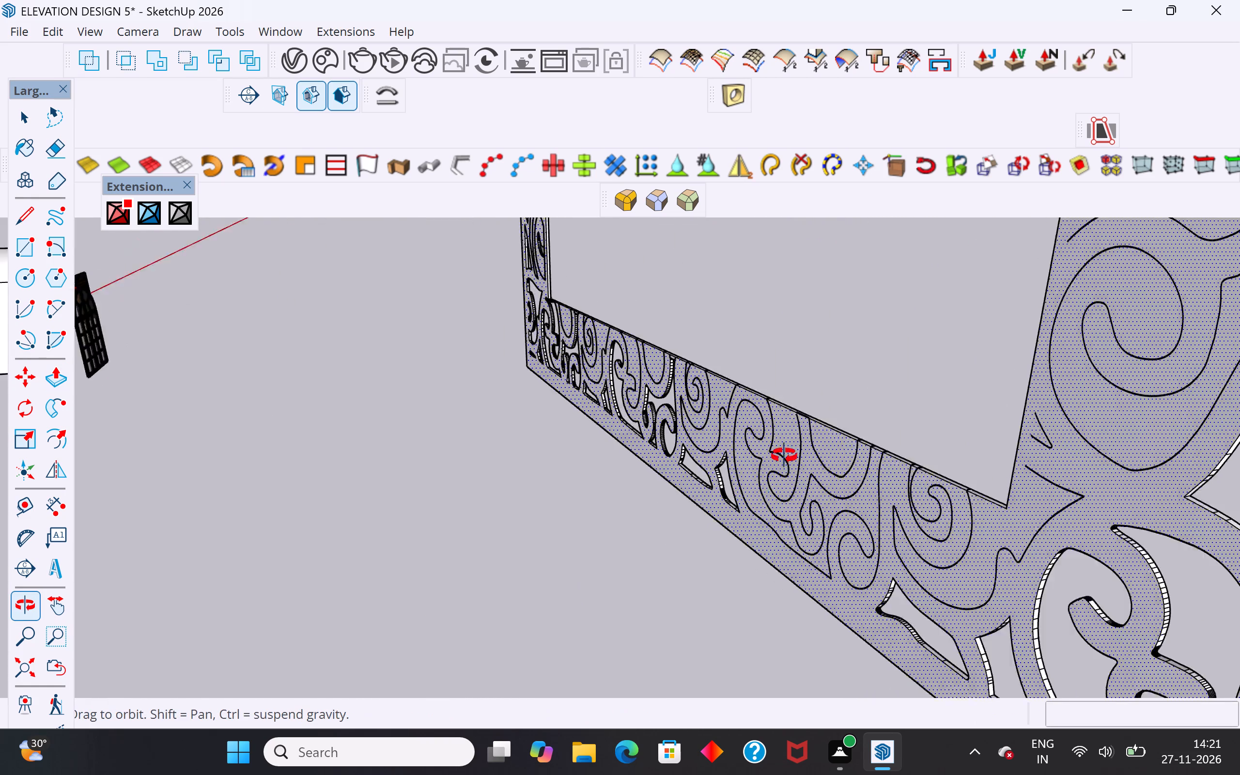
Examine the next uncut lower-border scroll from several angles to find where its outline is still open at the inner edge.
middle_drag(784, 456, 871, 435)
click(30, 118)
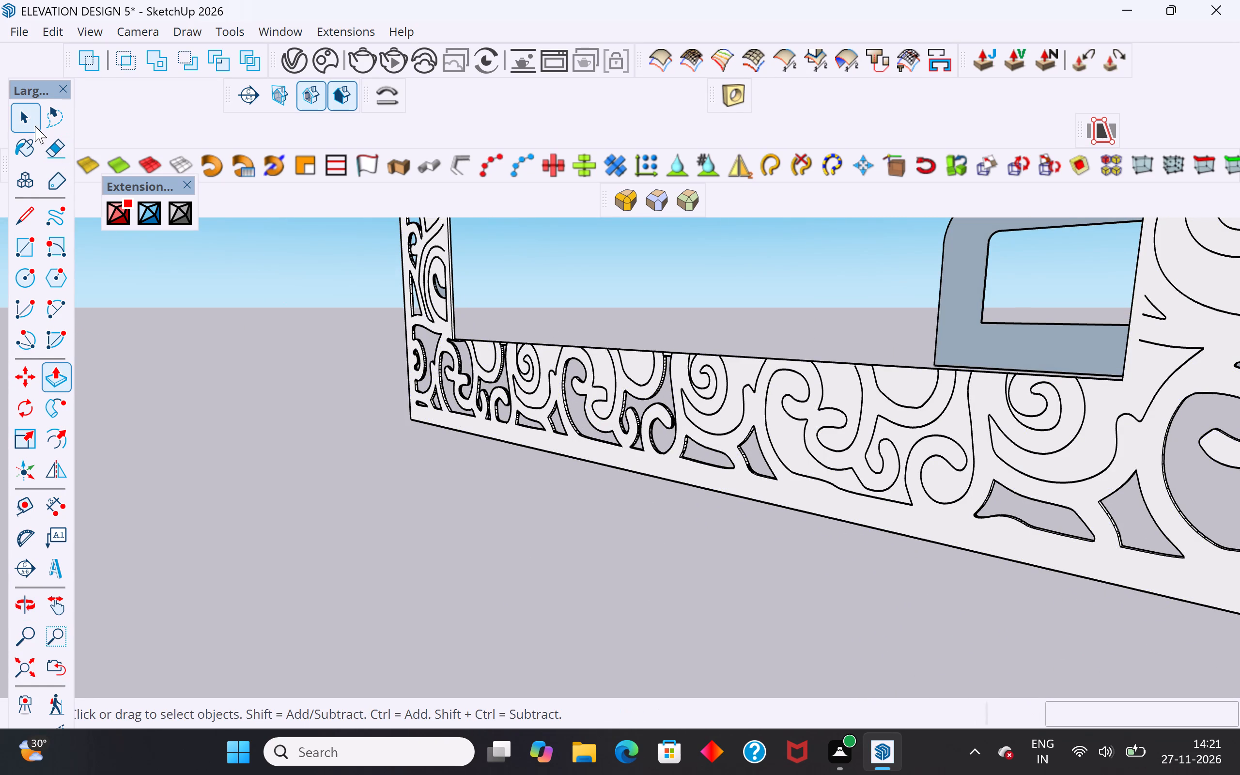
click(271, 387)
middle_drag(599, 420, 776, 389)
click(767, 401)
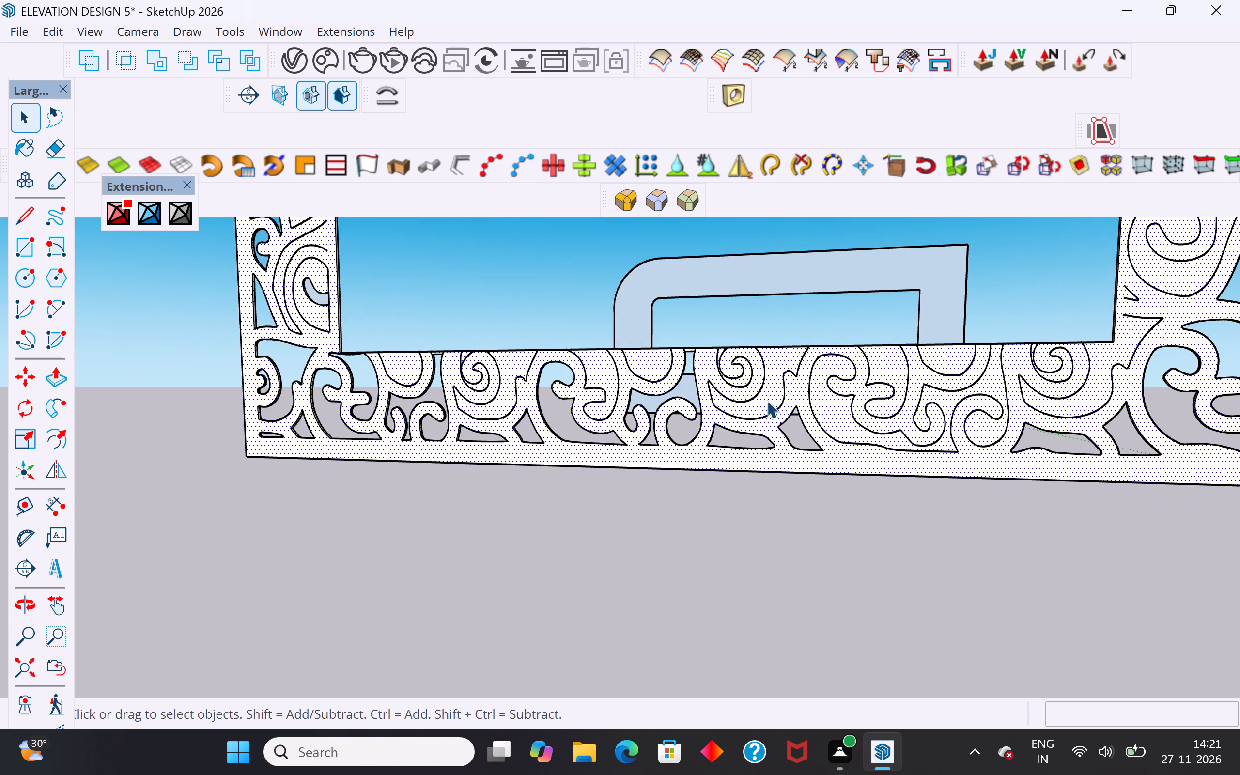
scroll(772, 389, up, 8)
middle_drag(774, 387, 806, 363)
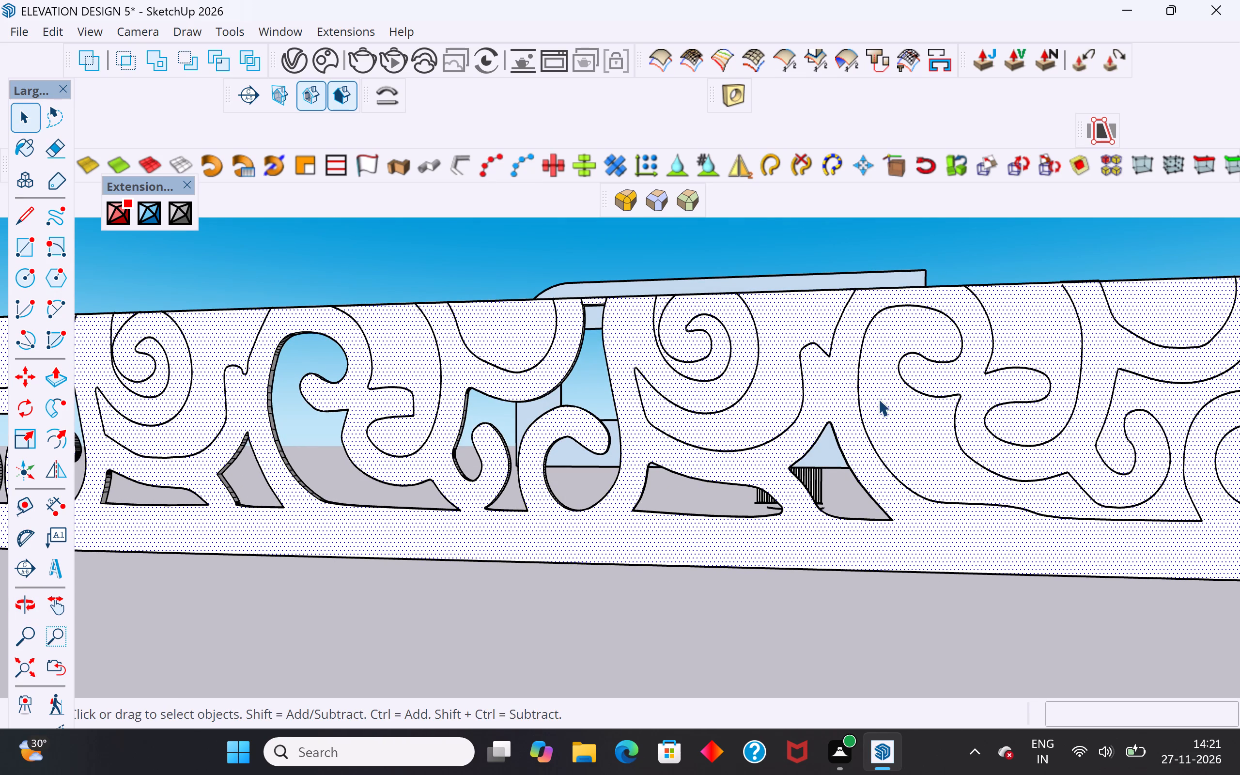
click(879, 399)
middle_drag(961, 531, 549, 431)
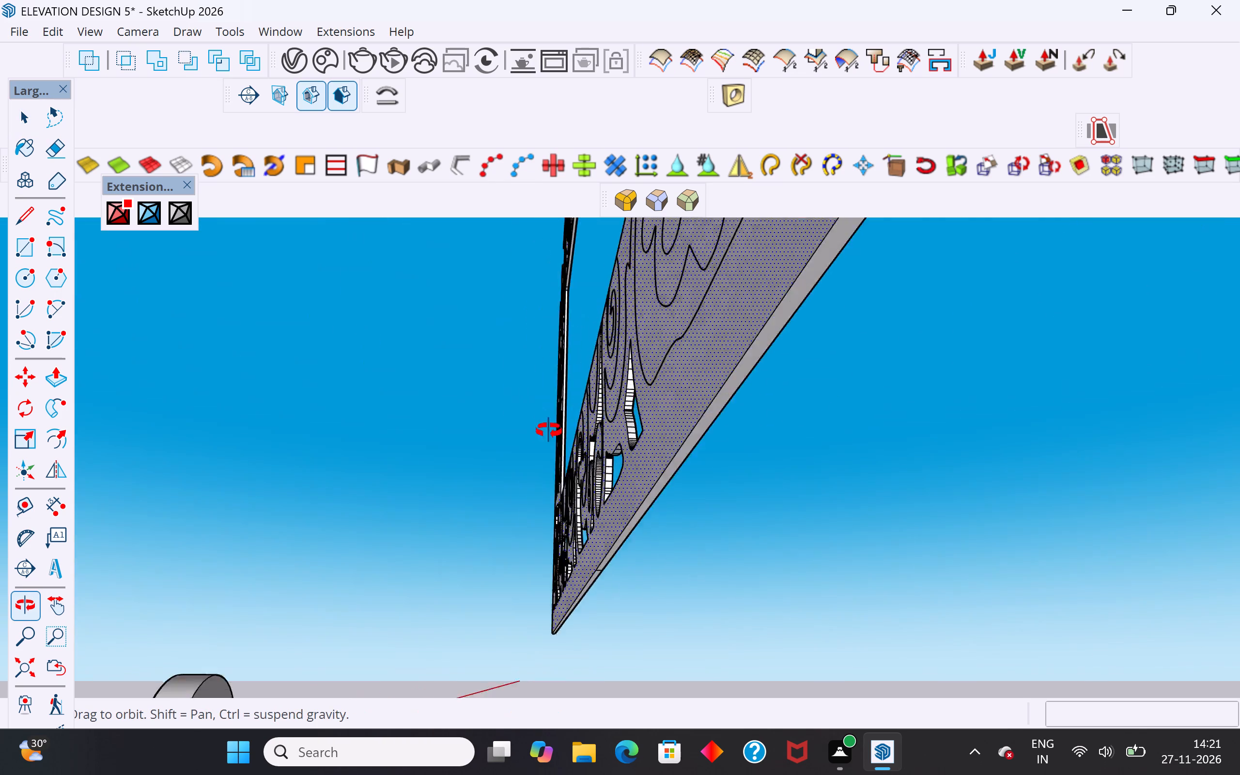
middle_drag(549, 431, 699, 529)
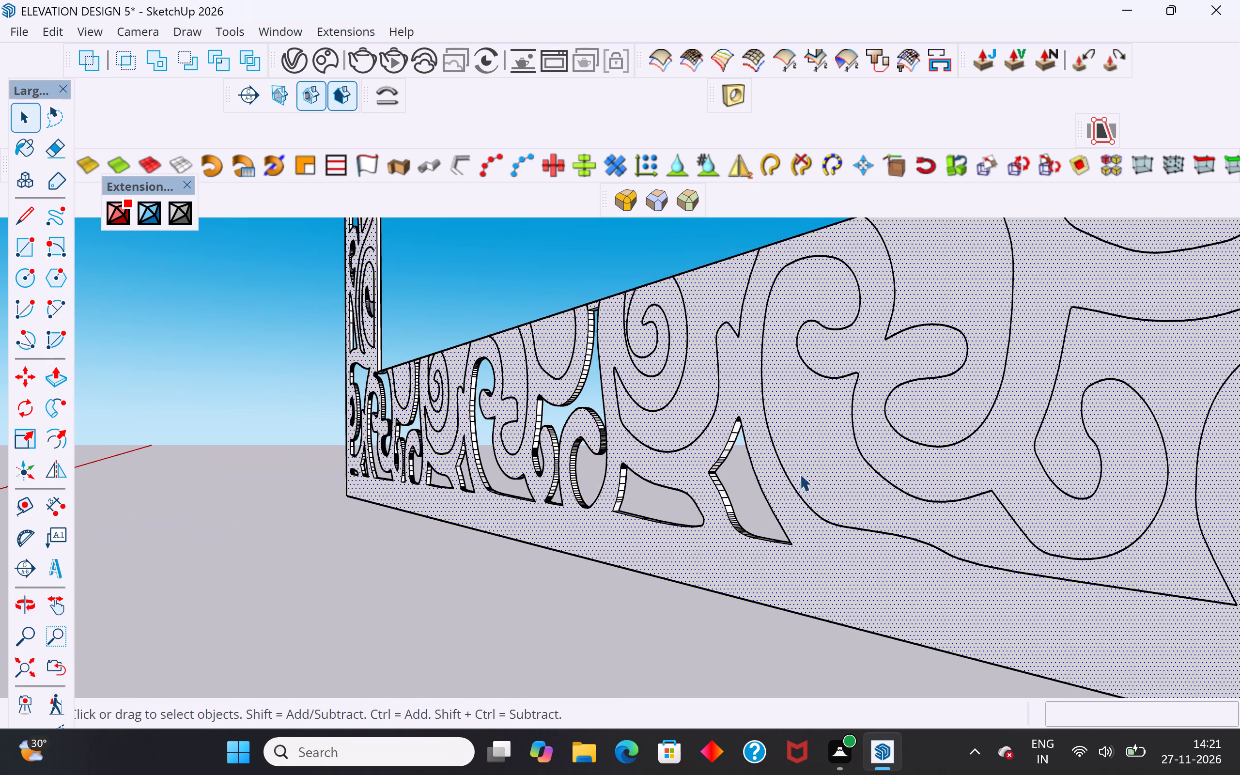
scroll(699, 460, down, 5)
scroll(896, 328, up, 4)
middle_drag(899, 396, 973, 413)
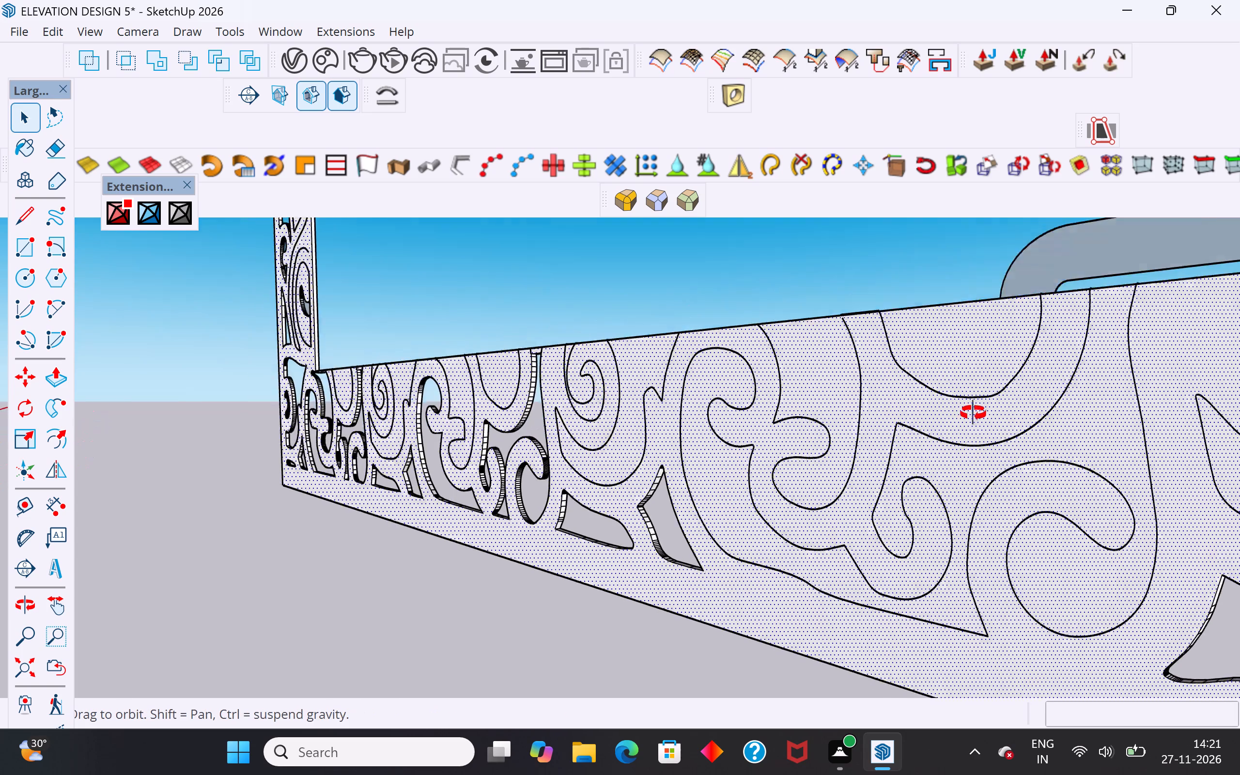
middle_drag(973, 413, 1041, 390)
scroll(924, 374, up, 3)
click(870, 342)
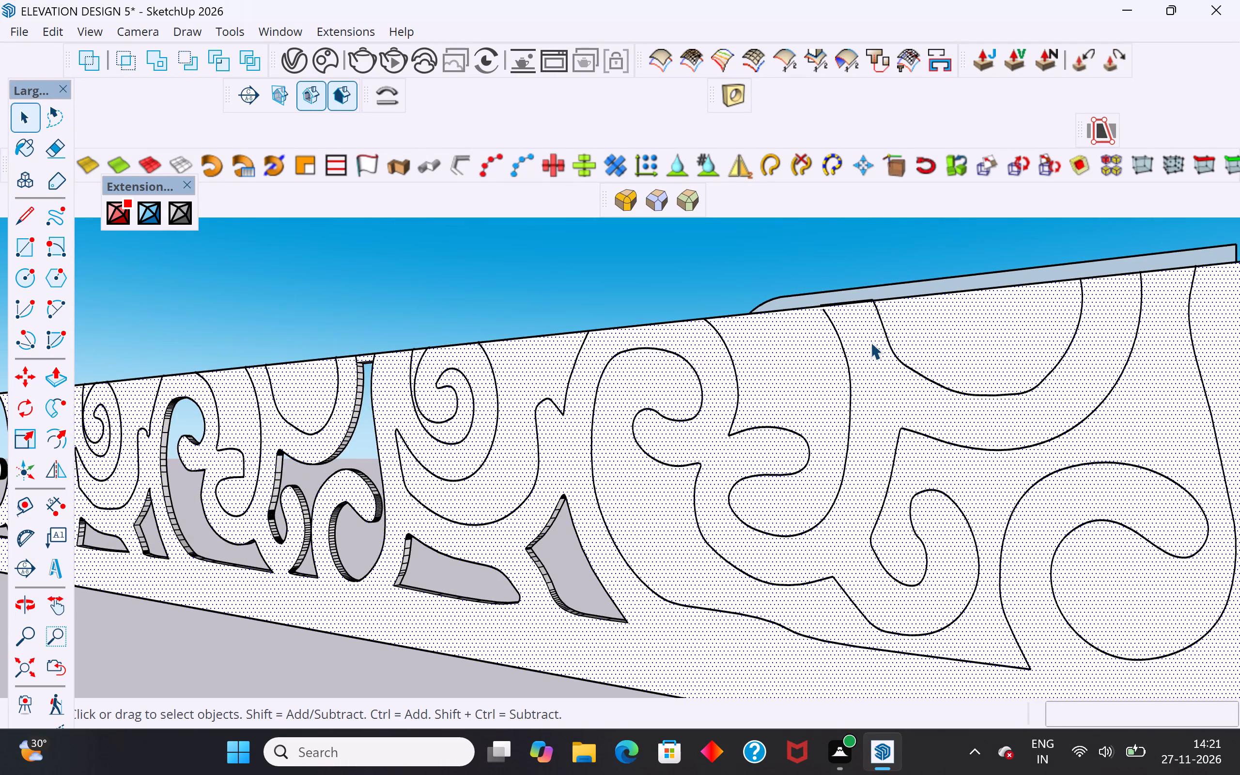
Draw a closing line about 3 5/16" long across the open scroll neck, just below the lower border's inner edge.
scroll(868, 317, up, 4)
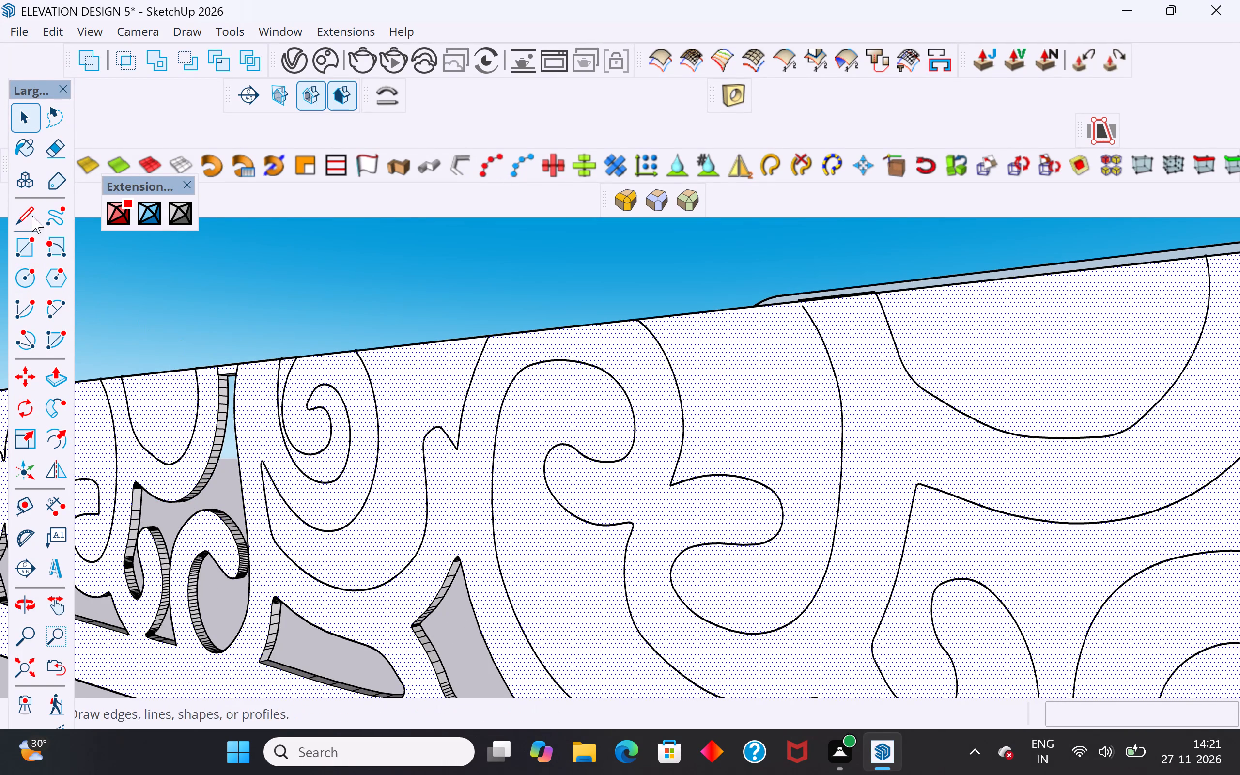
click(32, 216)
scroll(818, 331, up, 8)
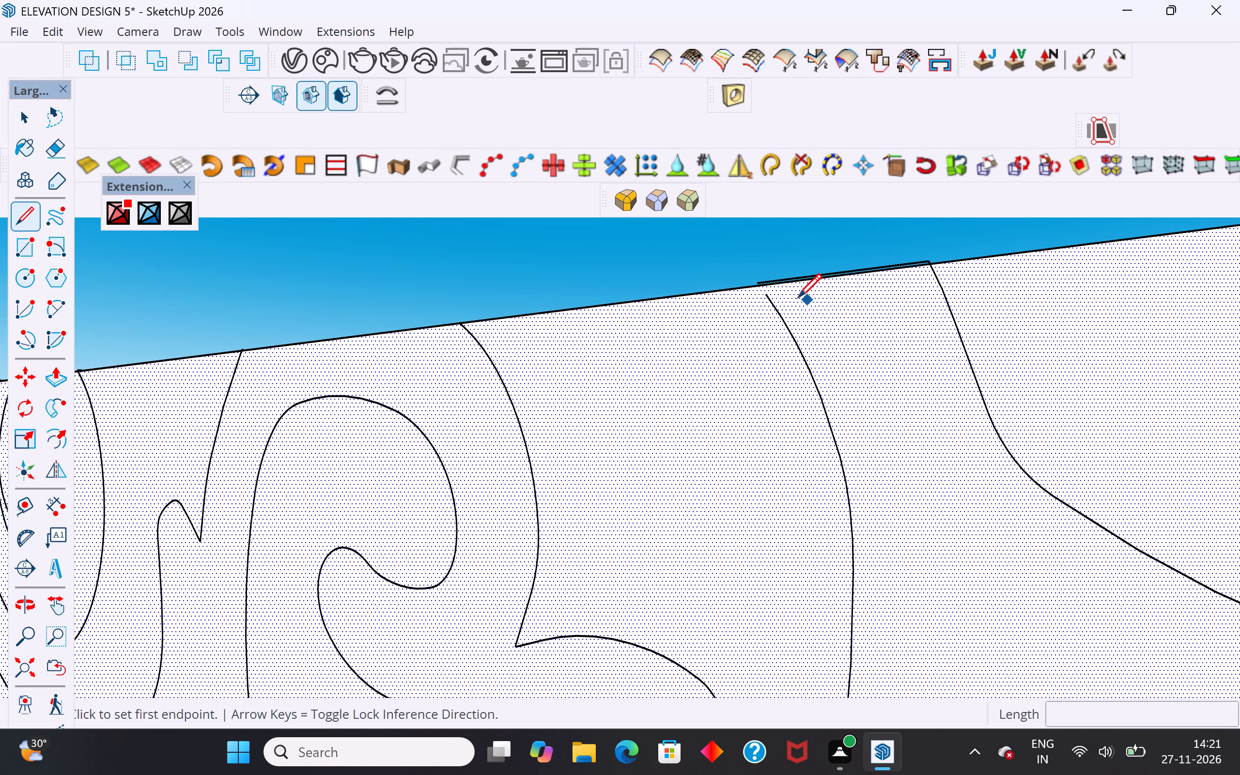
click(765, 294)
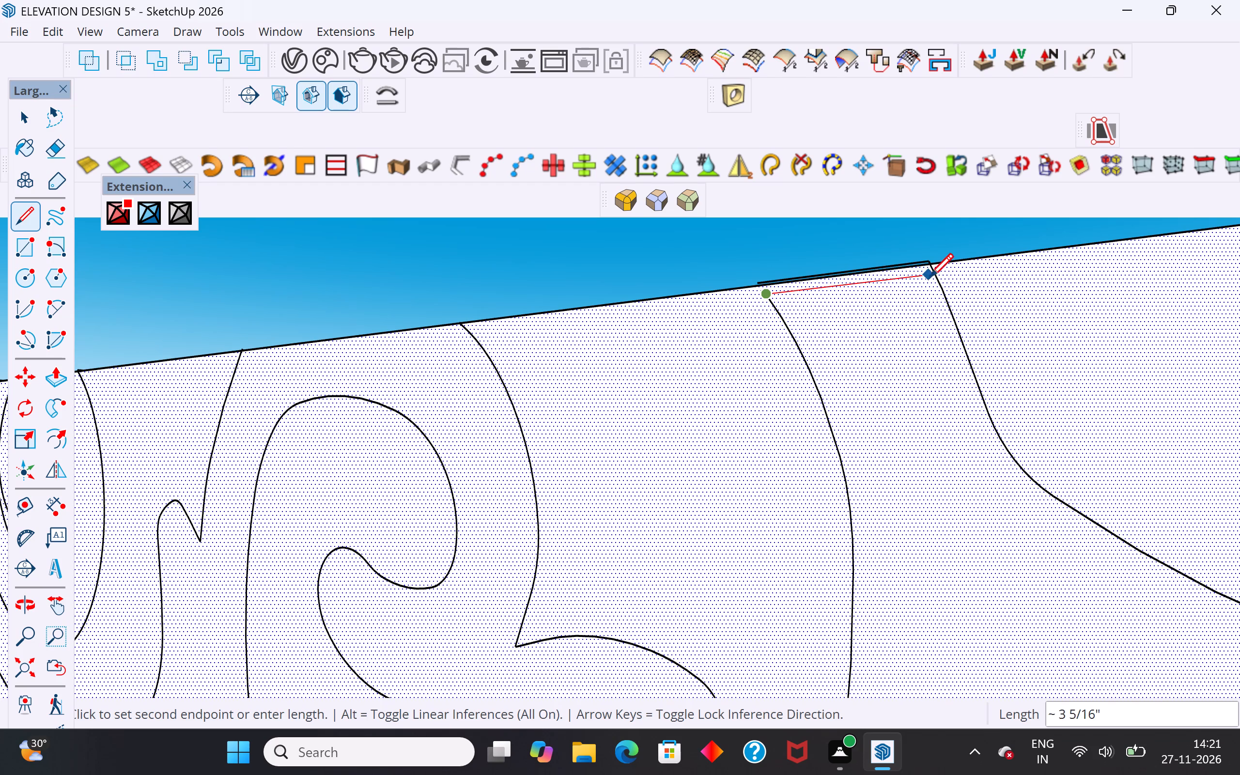
click(936, 276)
scroll(936, 276, up, 4)
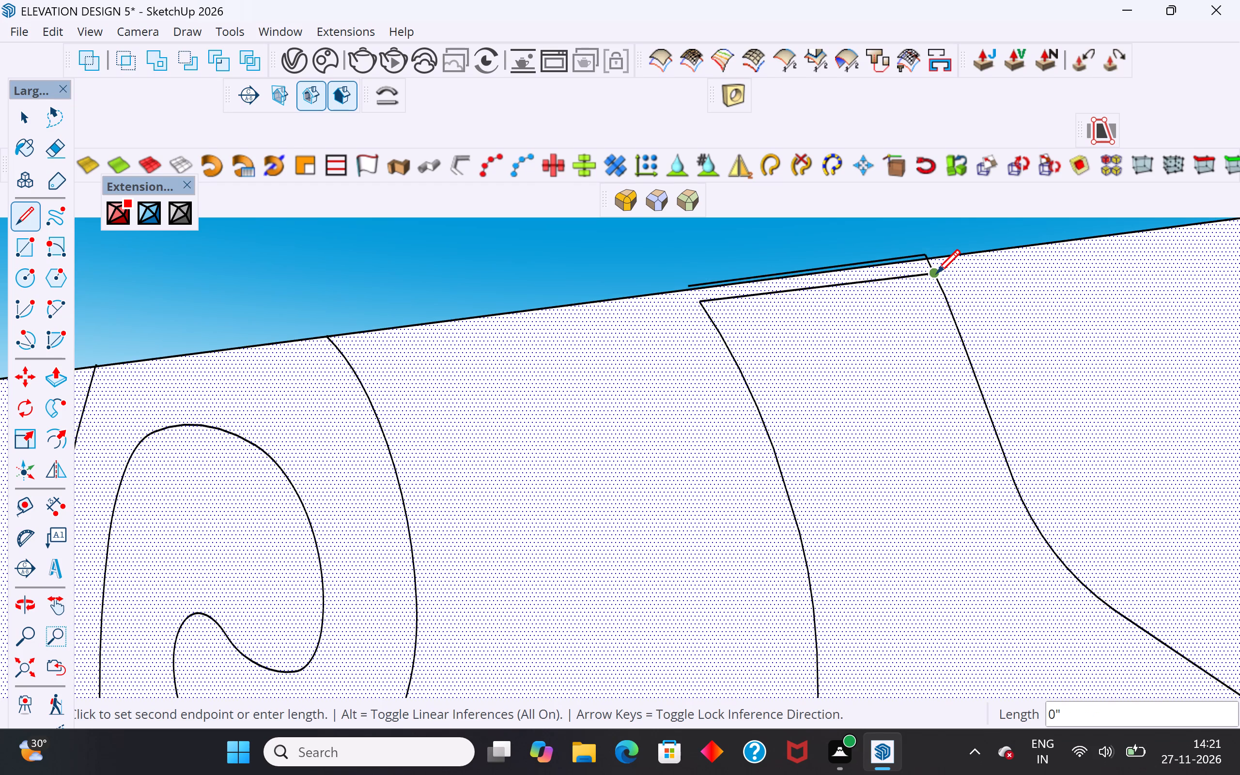
scroll(936, 276, up, 4)
key(Escape)
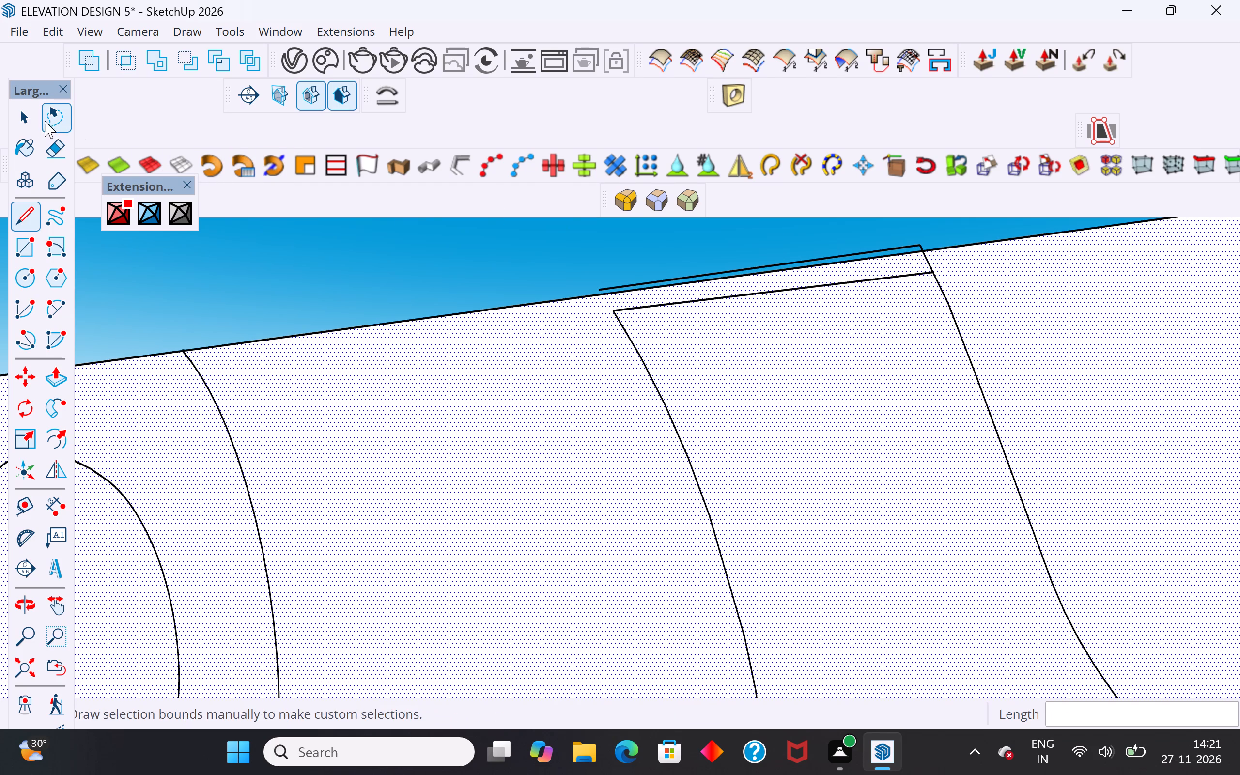
Delete the stray edges above the new closing line, on the border's thickness face and at the neck's end.
click(37, 119)
click(335, 266)
middle_drag(695, 372, 816, 401)
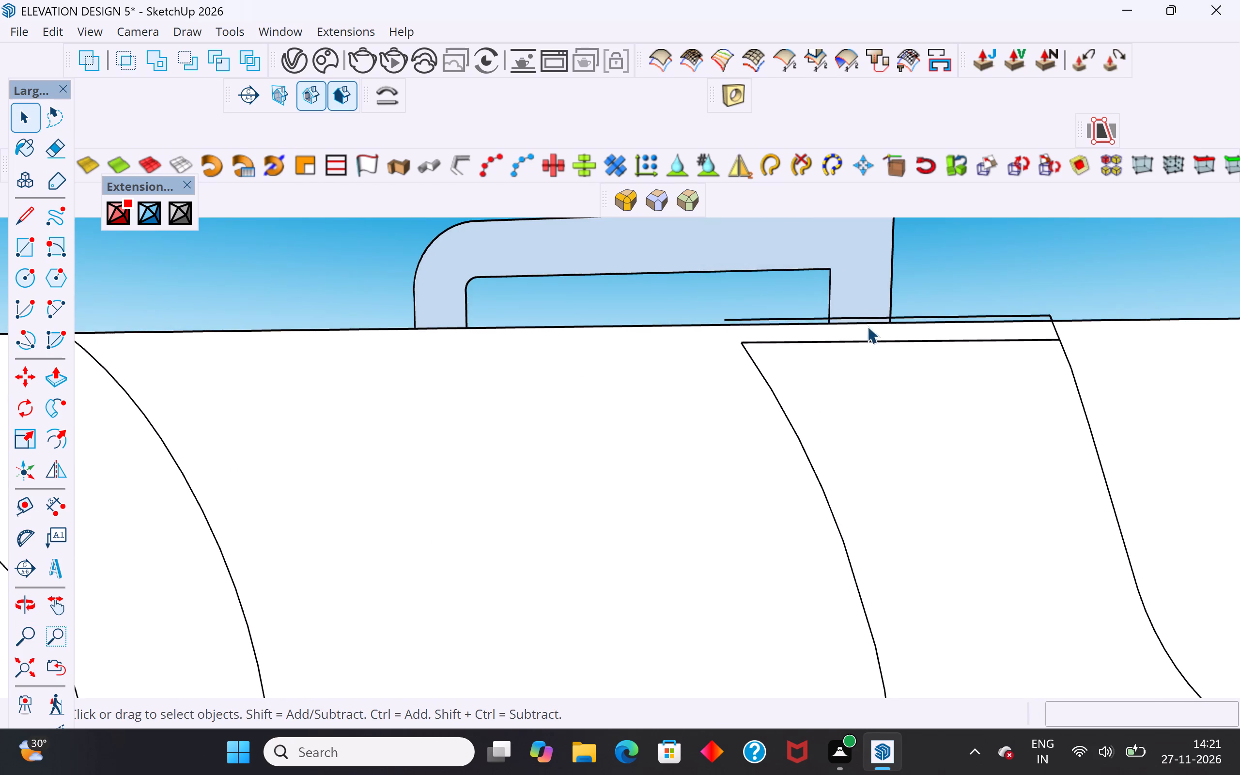
scroll(874, 326, up, 4)
middle_drag(924, 344, 1030, 439)
scroll(1000, 327, up, 4)
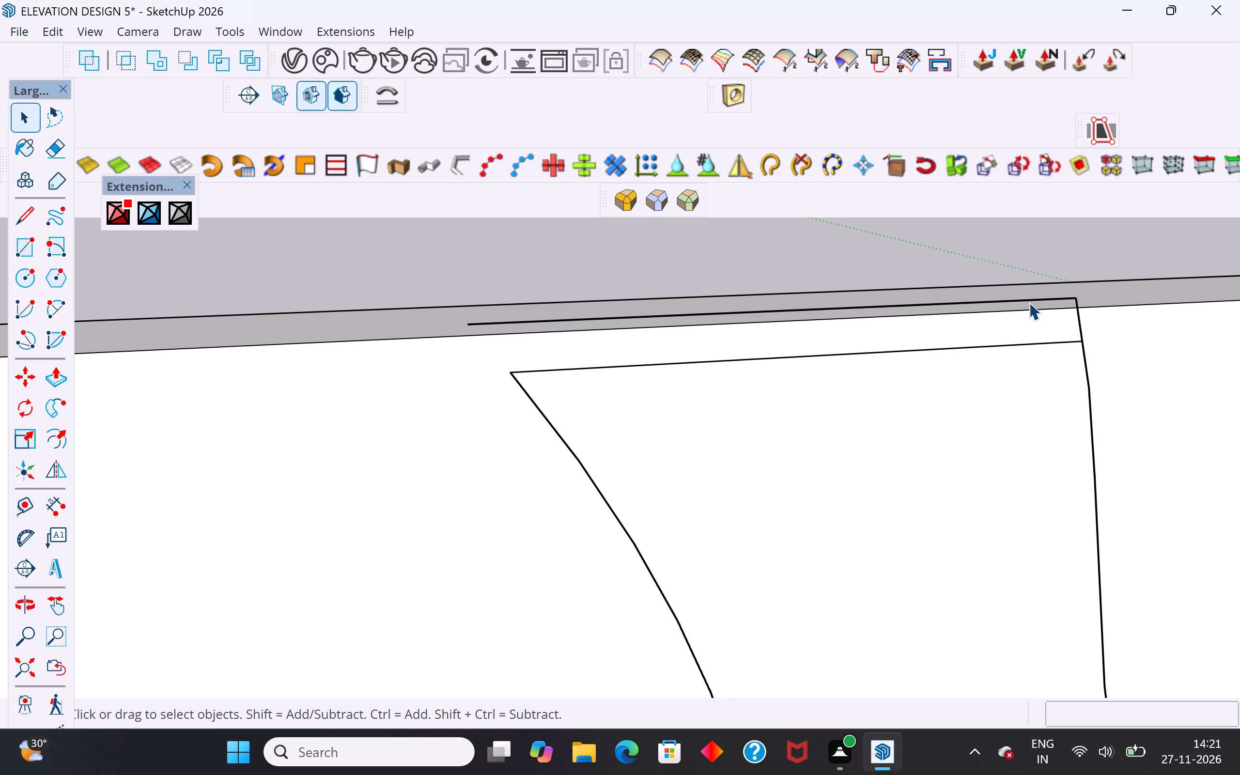
click(1029, 302)
key(Delete)
click(1076, 299)
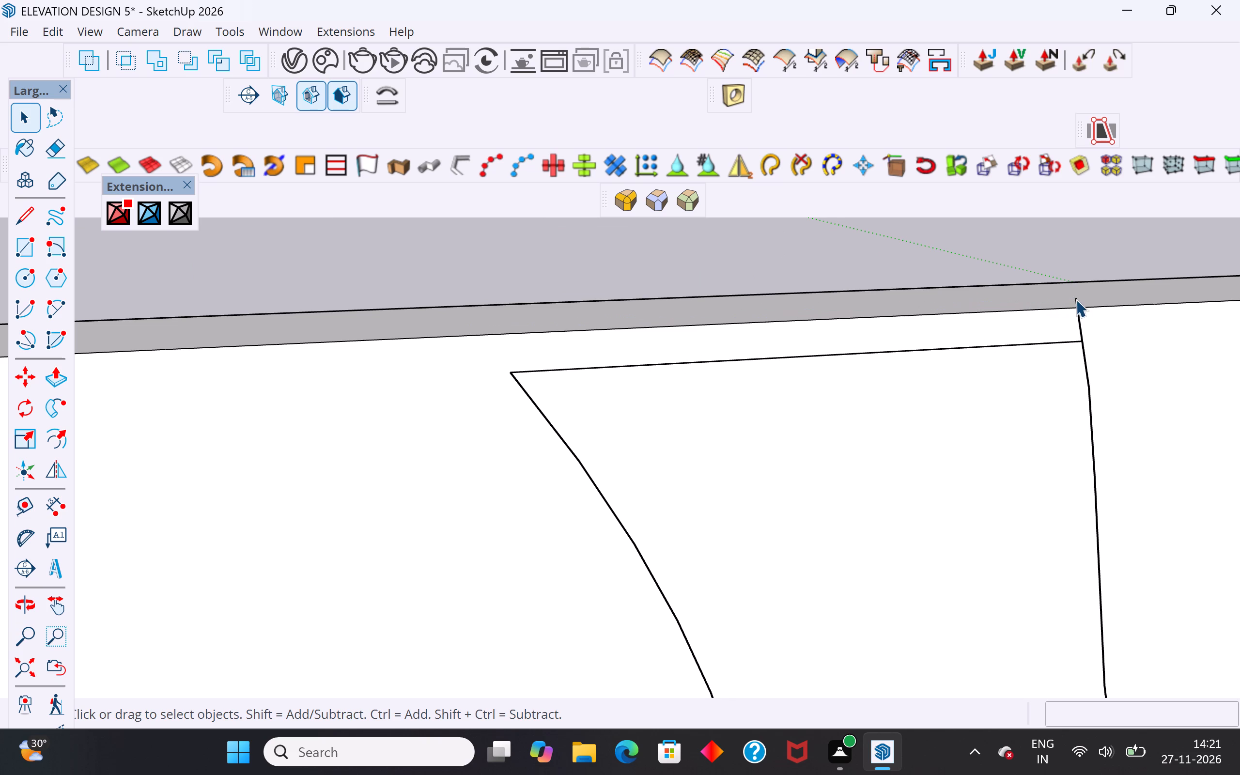
key(Delete)
click(988, 338)
click(1078, 318)
key(Delete)
click(1009, 364)
Draw a second closing line about 10 3/8" long across the neighbouring wide scroll neck, just below the inner edge.
scroll(808, 362, down, 15)
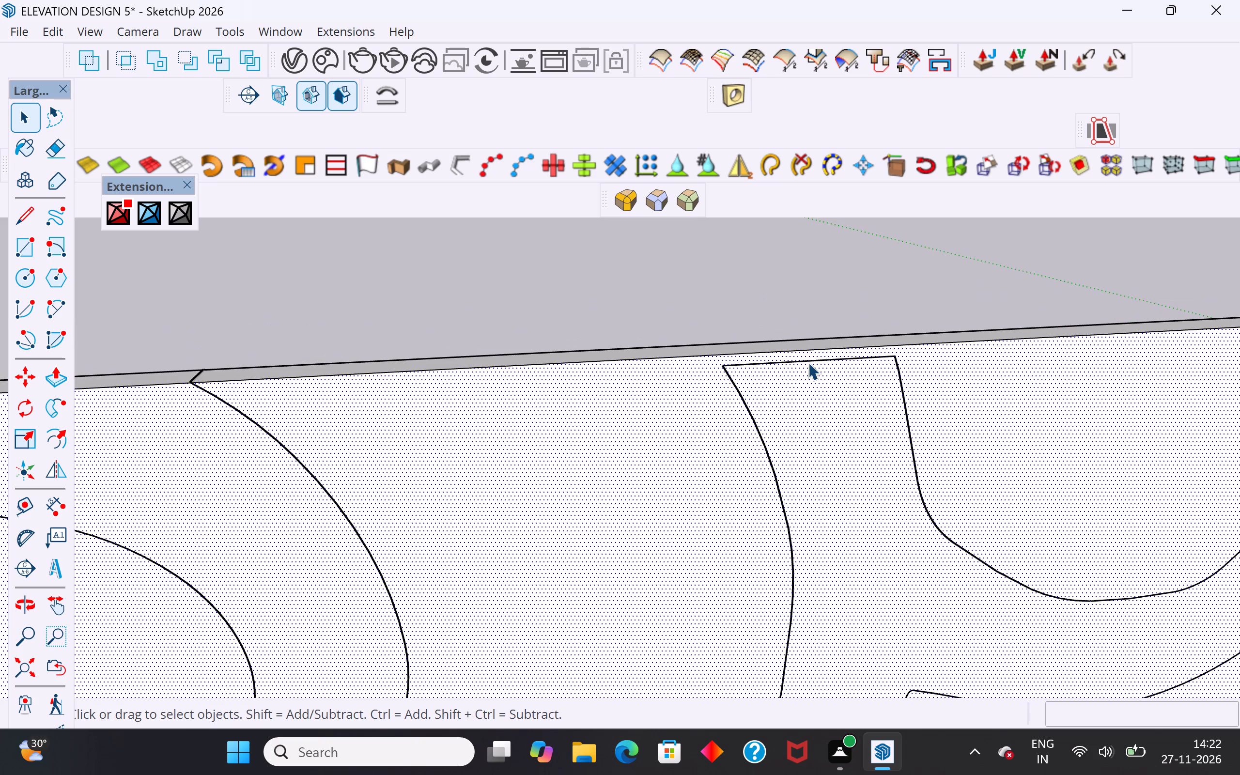
scroll(808, 362, down, 10)
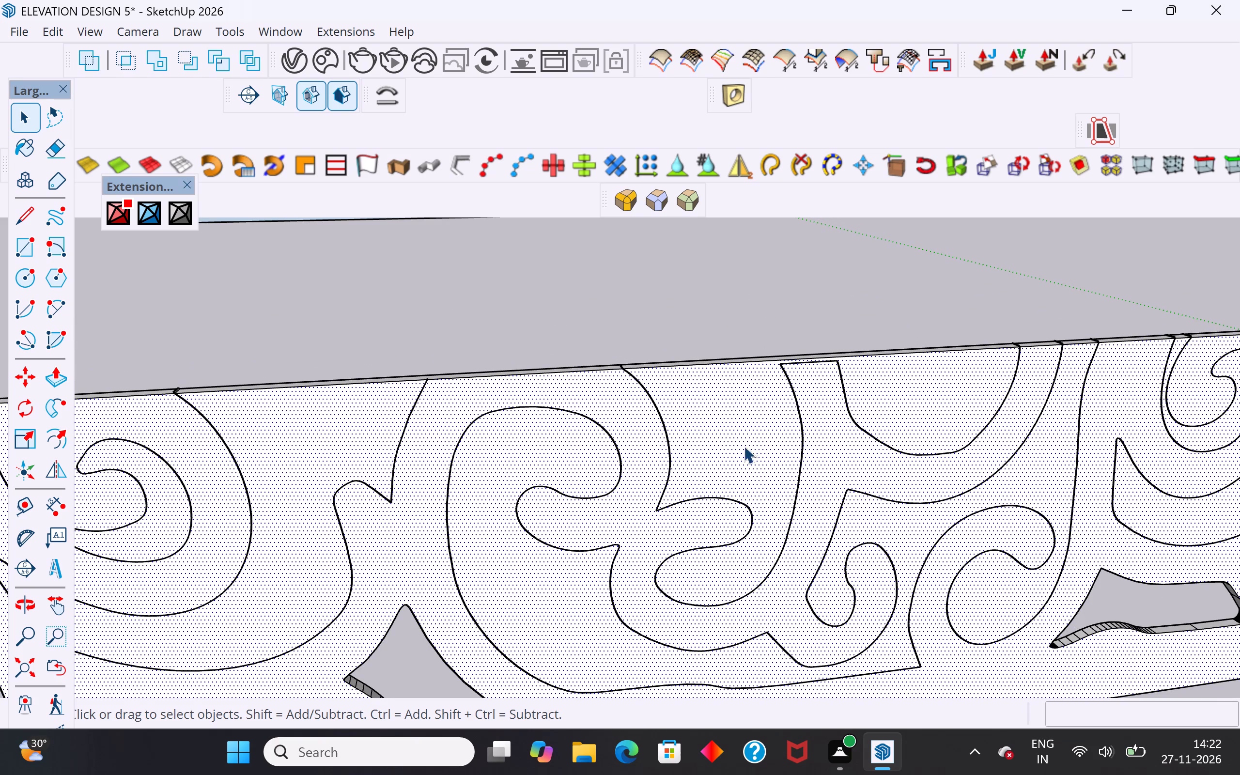
click(38, 225)
scroll(403, 369, up, 3)
scroll(426, 381, down, 5)
middle_drag(446, 425, 487, 380)
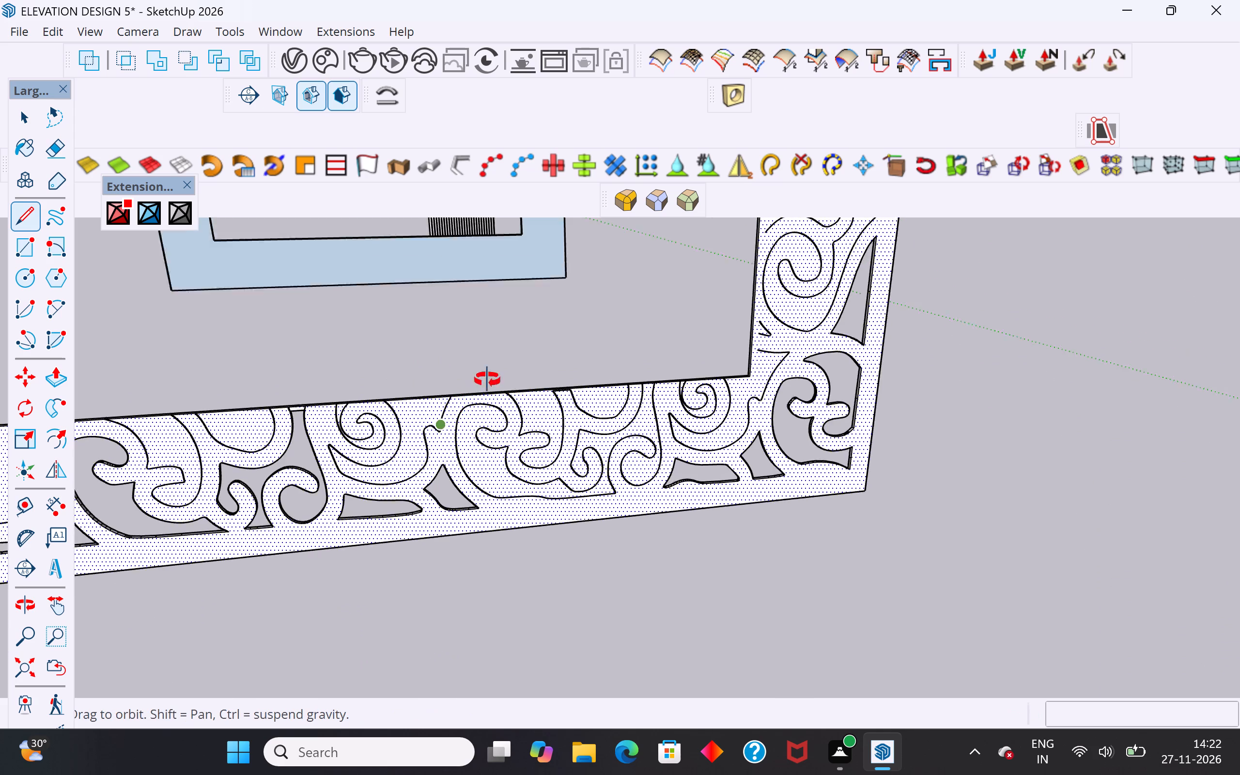
middle_drag(487, 380, 542, 329)
scroll(476, 407, up, 12)
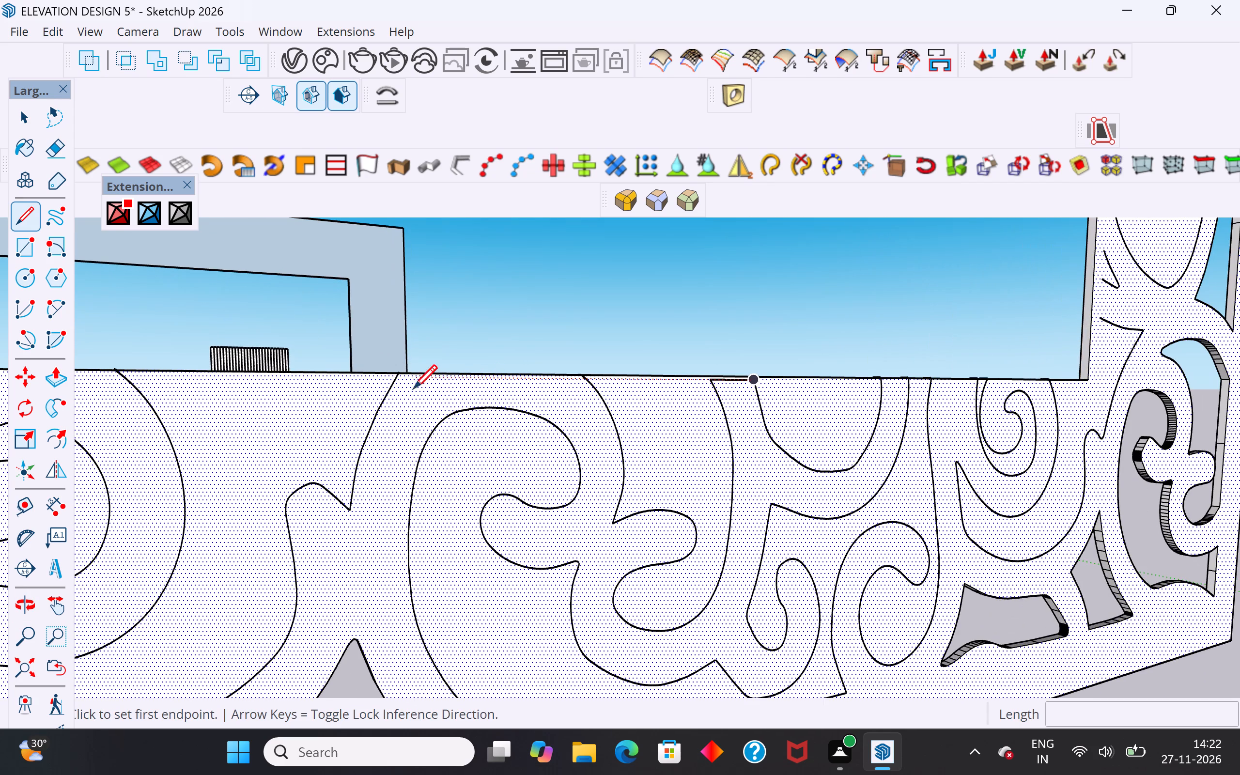
scroll(397, 384, up, 8)
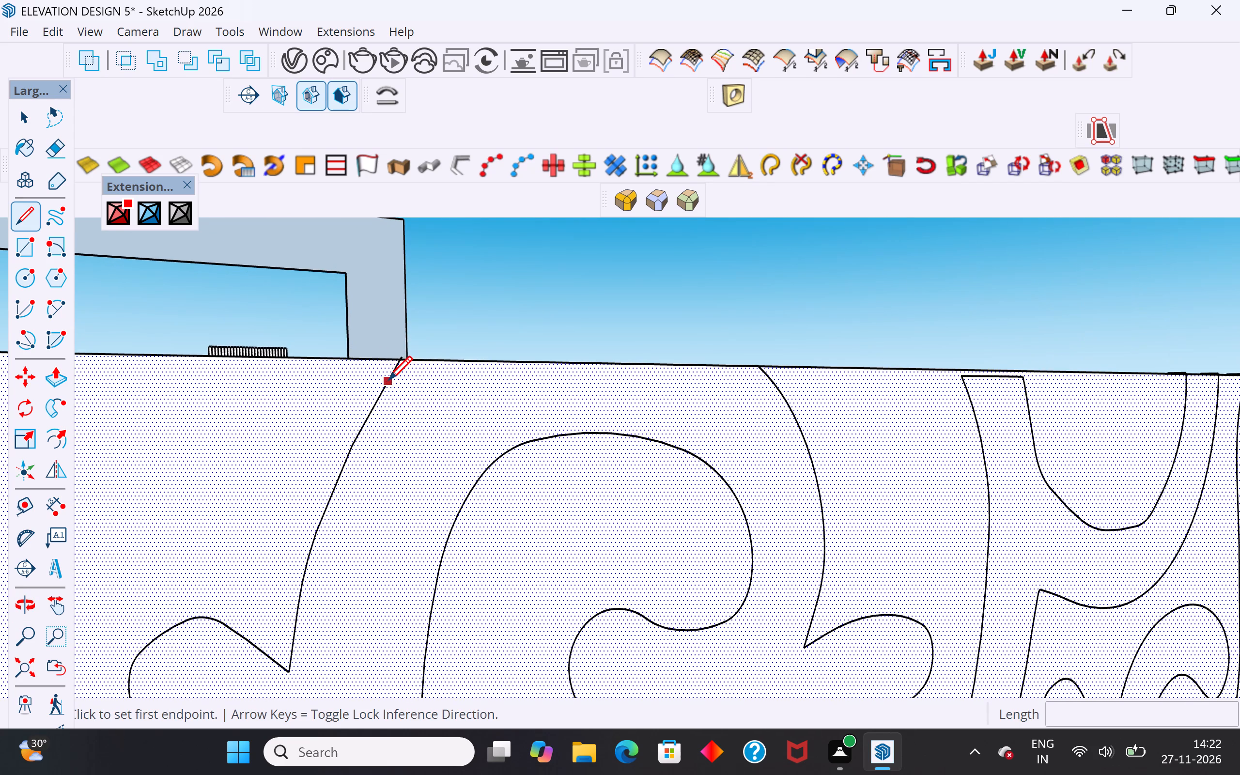
click(390, 376)
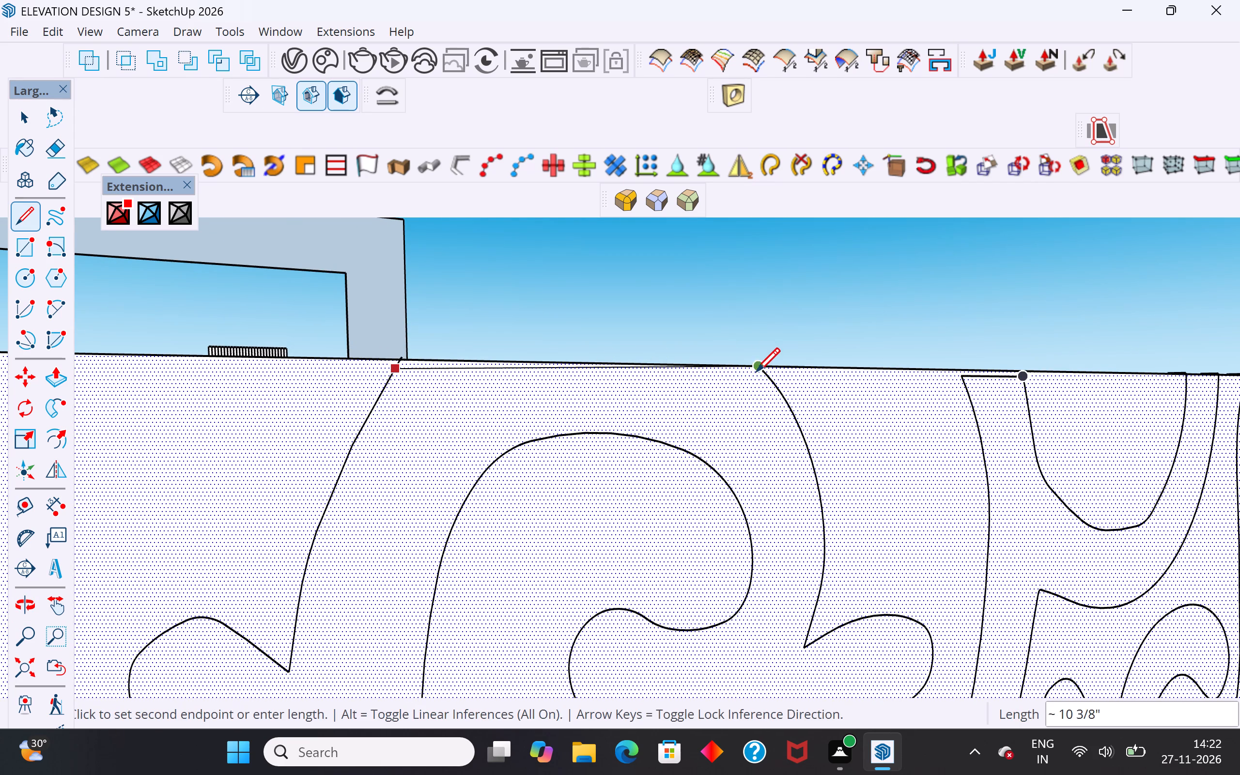
click(768, 378)
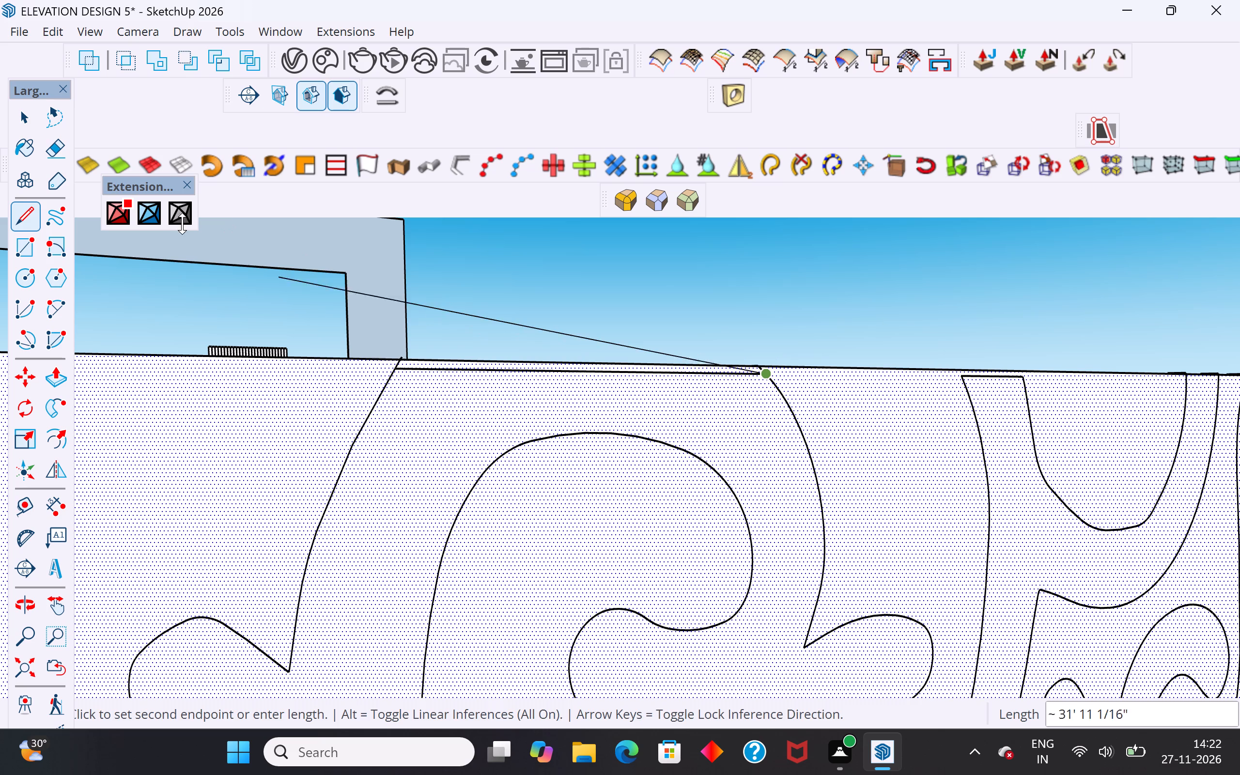
click(32, 120)
click(400, 272)
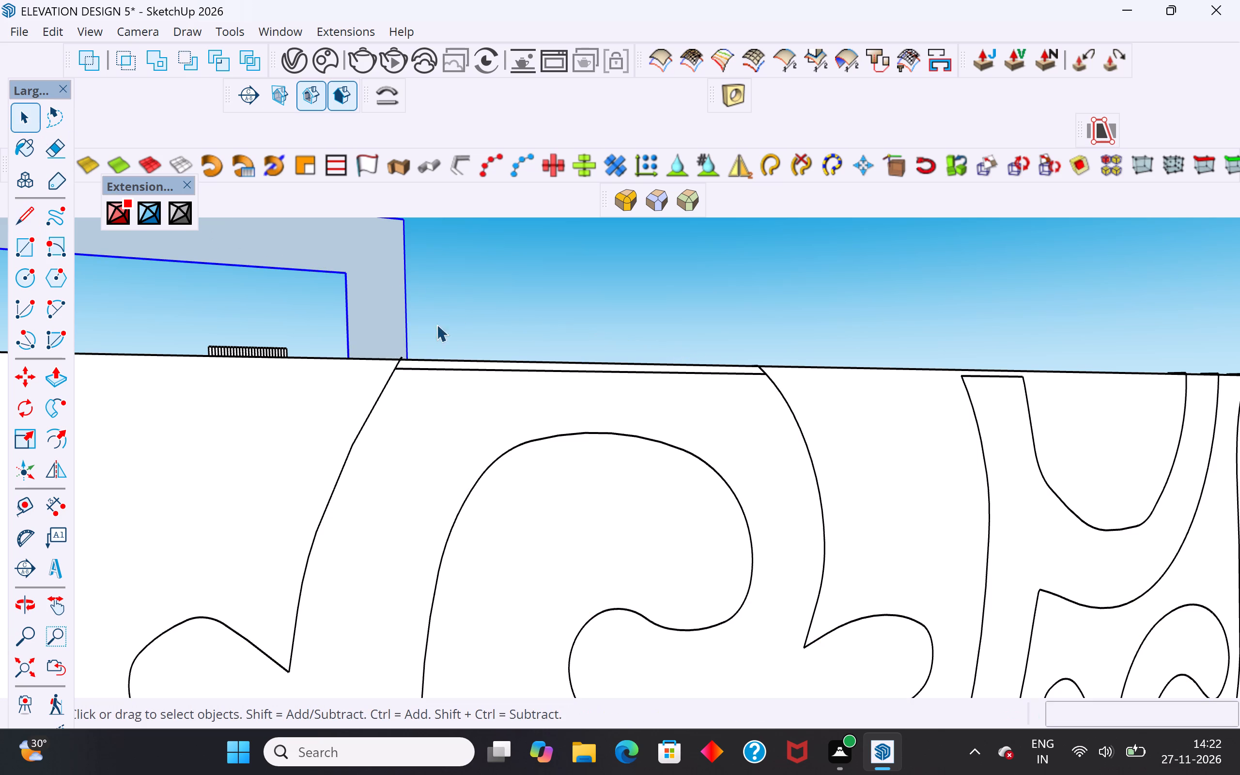
Delete the short outline piece between the wide neck's closing line and the lower border's inner edge.
scroll(397, 367, up, 10)
click(397, 362)
key(Delete)
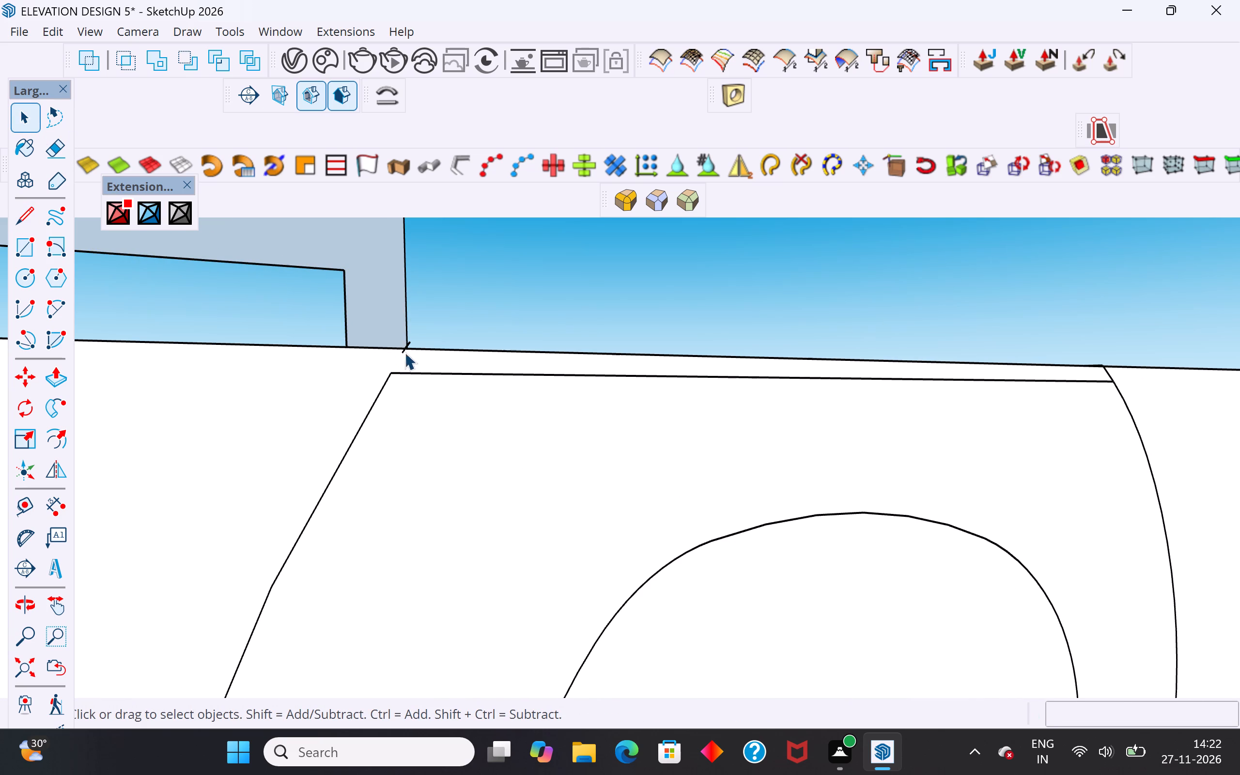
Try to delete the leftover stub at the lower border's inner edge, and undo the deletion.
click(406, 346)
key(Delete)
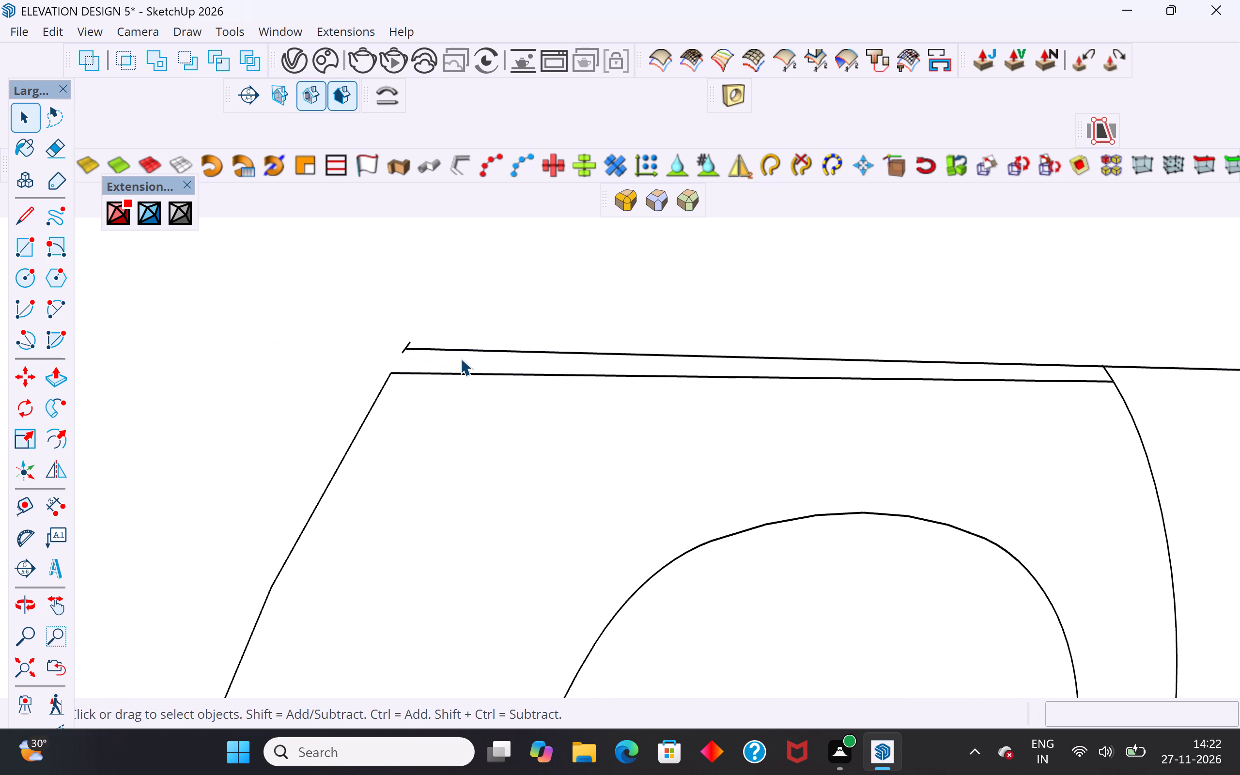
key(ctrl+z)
Delete the stub tip projecting past the lower border's inner edge above the wide scroll neck.
scroll(464, 398, down, 9)
scroll(464, 398, up, 1)
scroll(464, 398, down, 1)
middle_drag(435, 392, 524, 391)
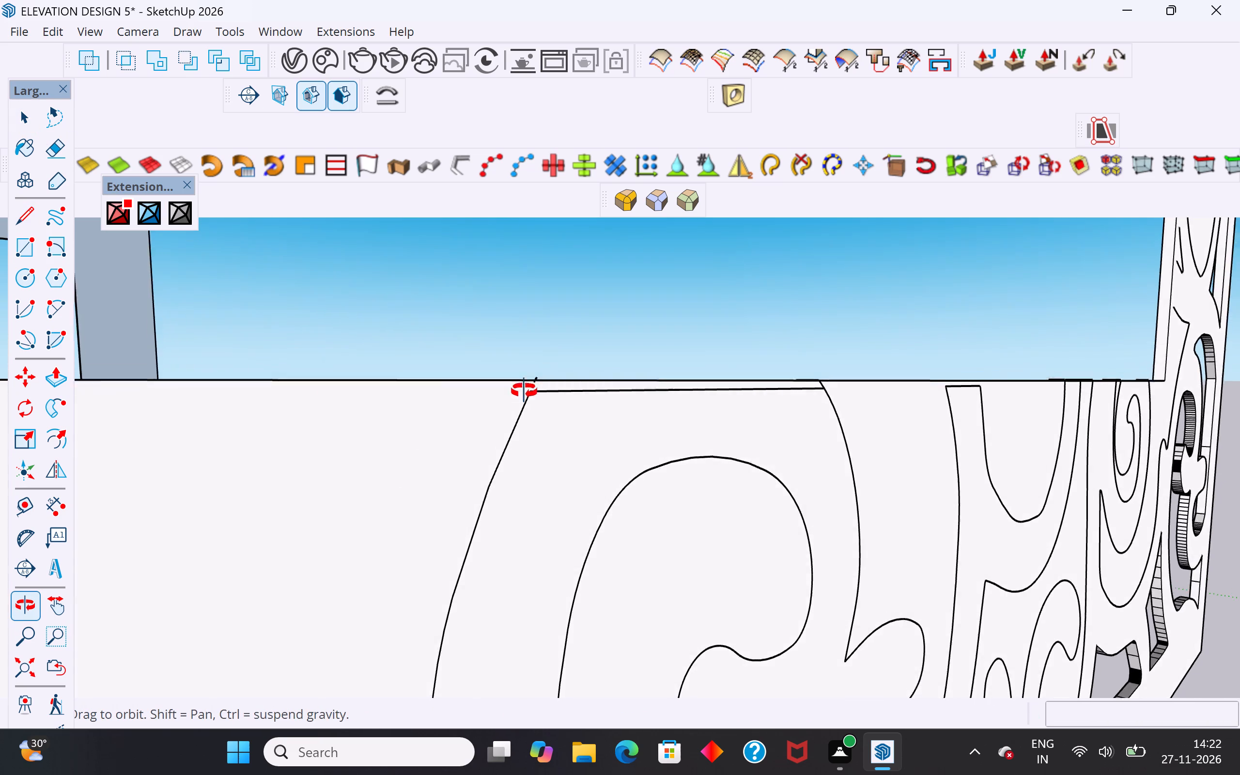
middle_drag(524, 391, 528, 386)
scroll(542, 371, up, 12)
click(545, 354)
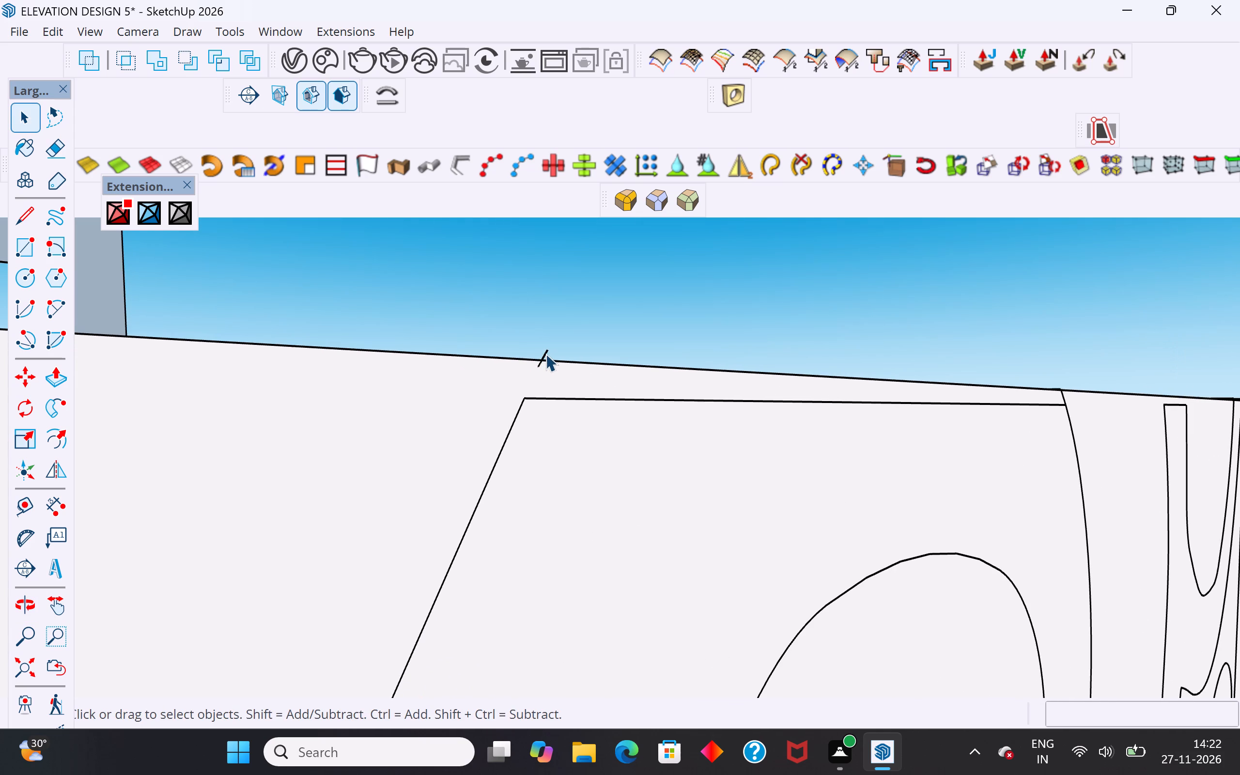
key(Delete)
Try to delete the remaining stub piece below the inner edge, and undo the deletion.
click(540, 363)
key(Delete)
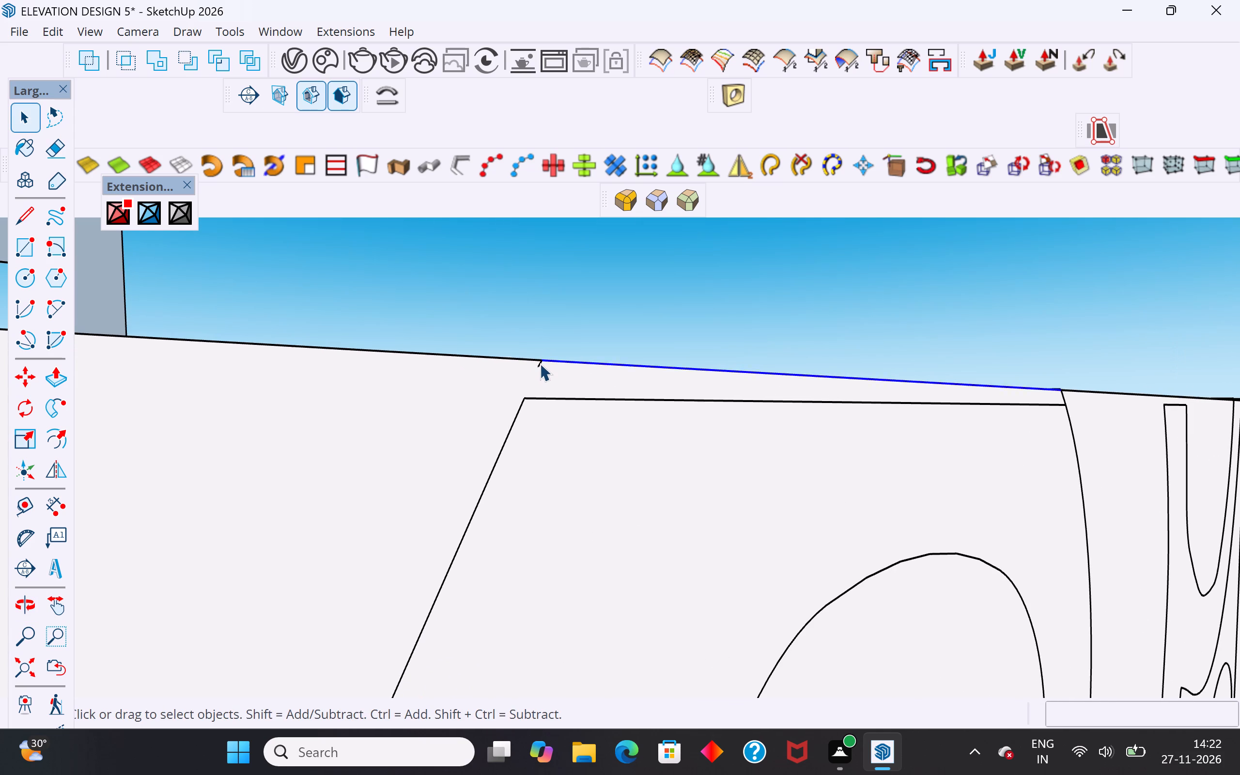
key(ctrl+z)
Examine the lower border and the adjoining side border for scroll outlines that still need closing.
ctrl+scroll(624, 403, down, 7)
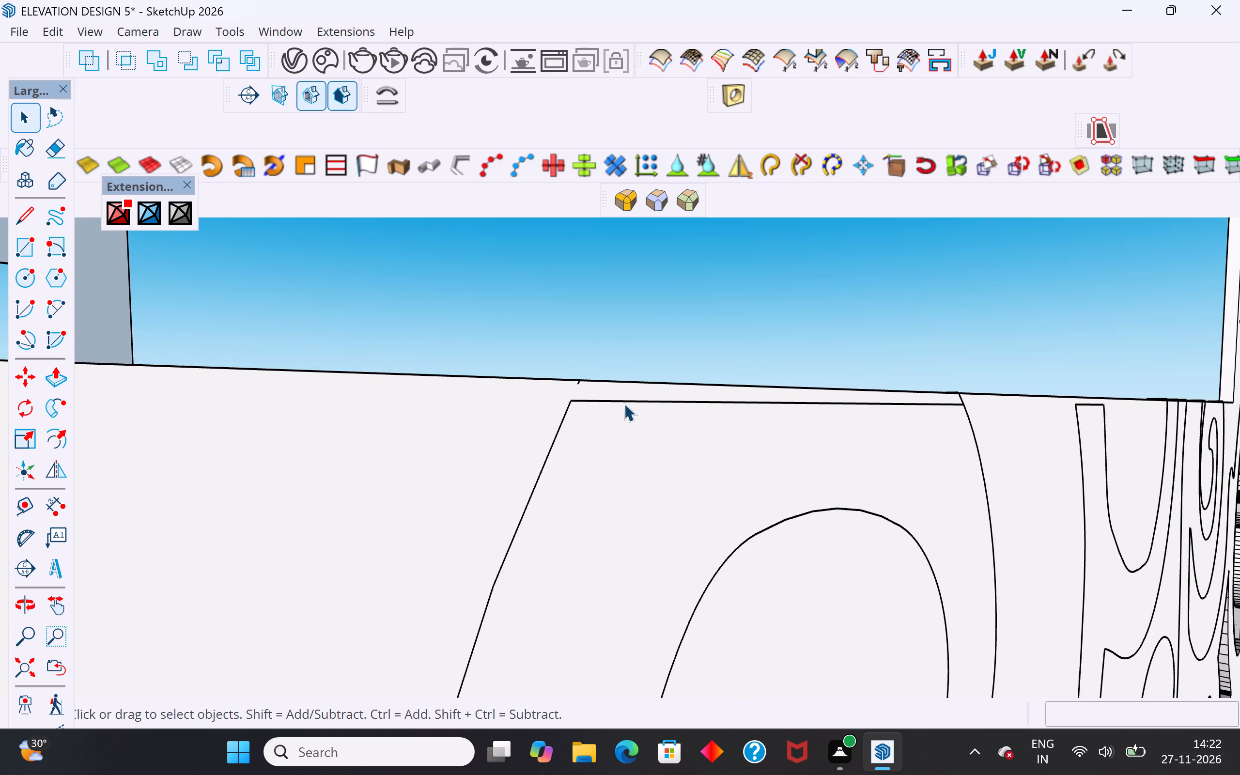
ctrl+scroll(624, 403, down, 3)
click(736, 345)
scroll(828, 354, down, 1)
middle_drag(807, 376, 680, 417)
scroll(682, 416, down, 7)
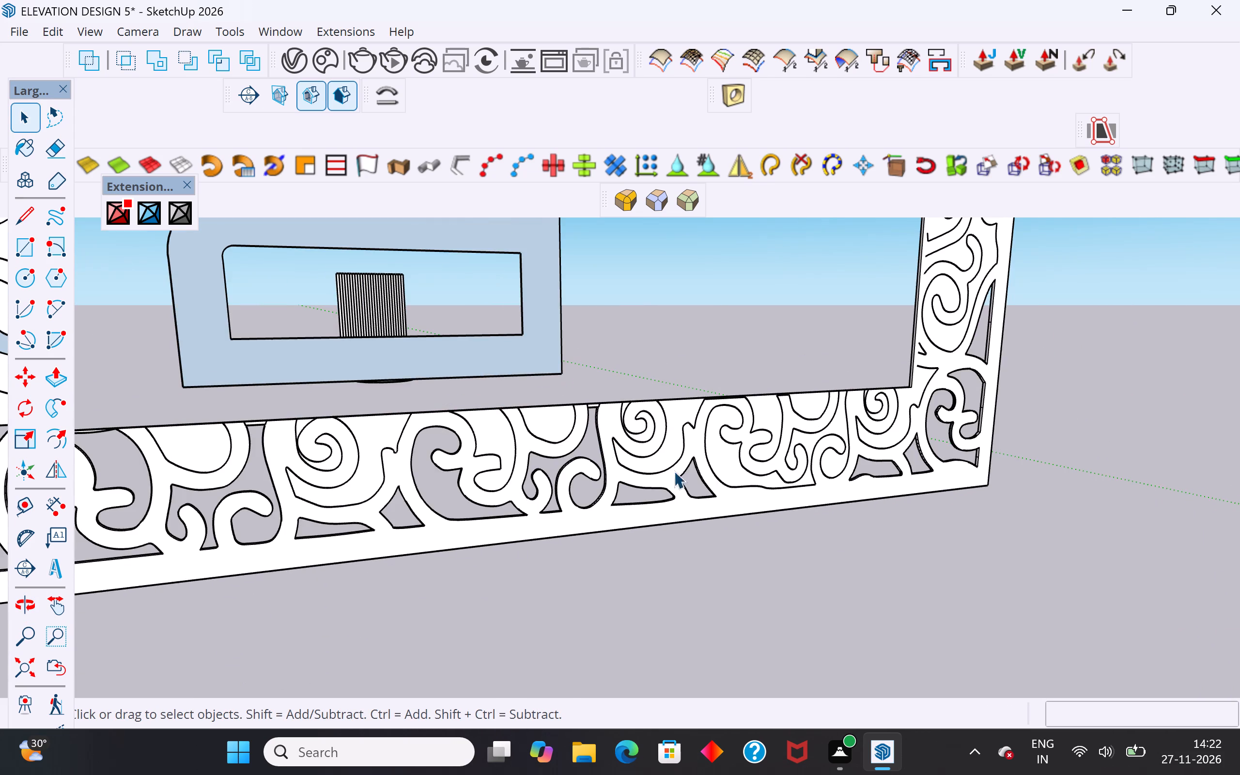
scroll(763, 491, up, 6)
click(748, 479)
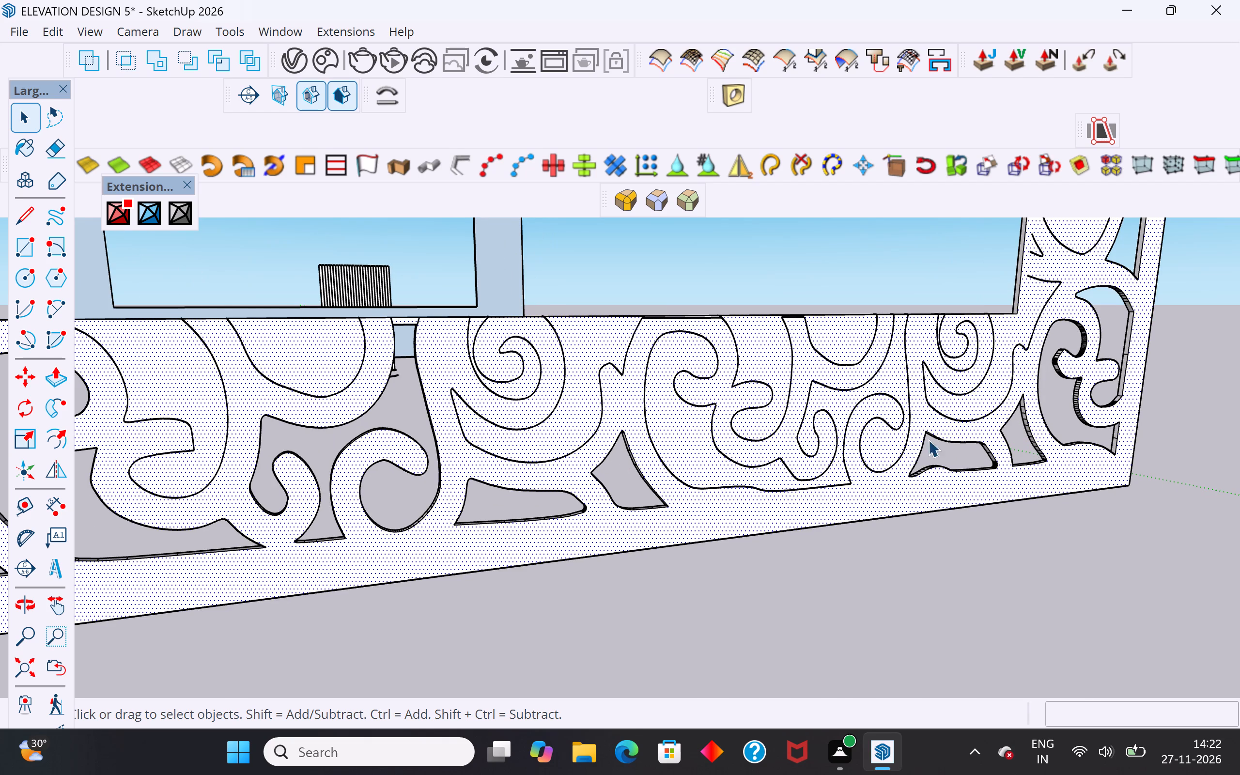
scroll(949, 404, up, 2)
scroll(632, 314, up, 8)
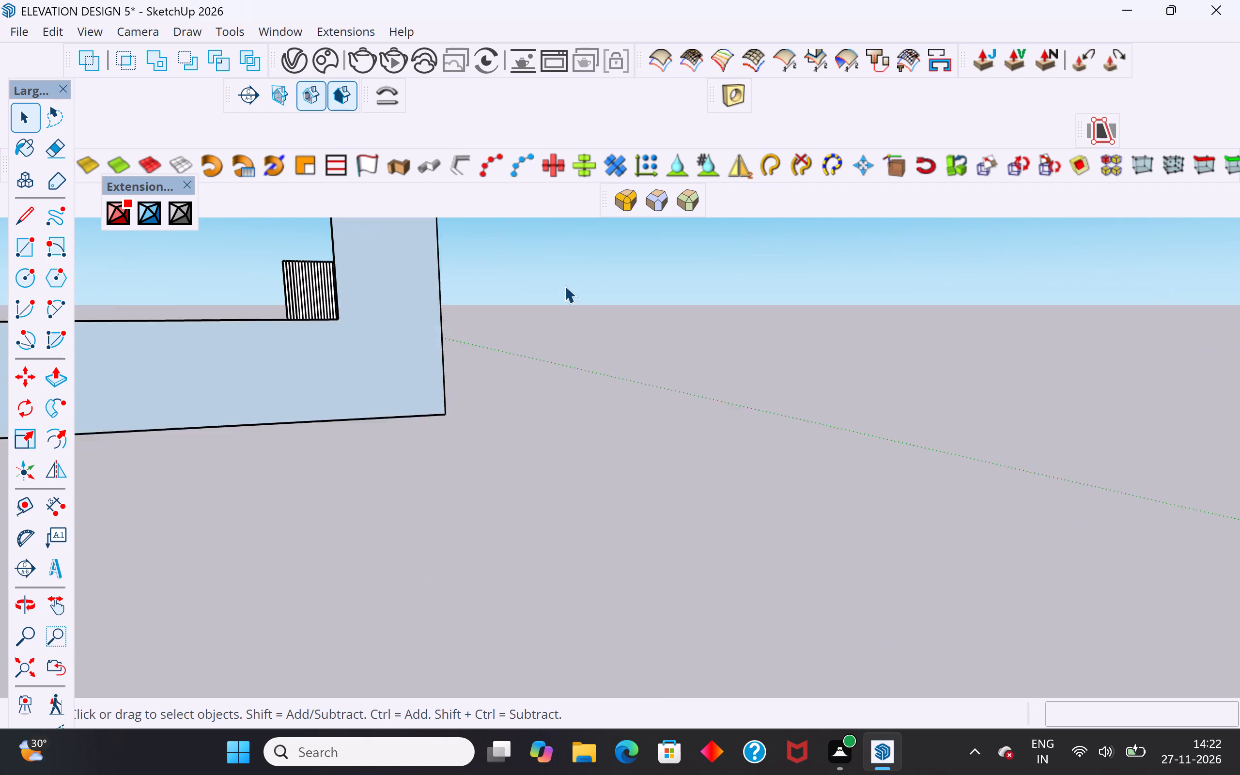
scroll(564, 285, up, 1)
scroll(559, 294, down, 12)
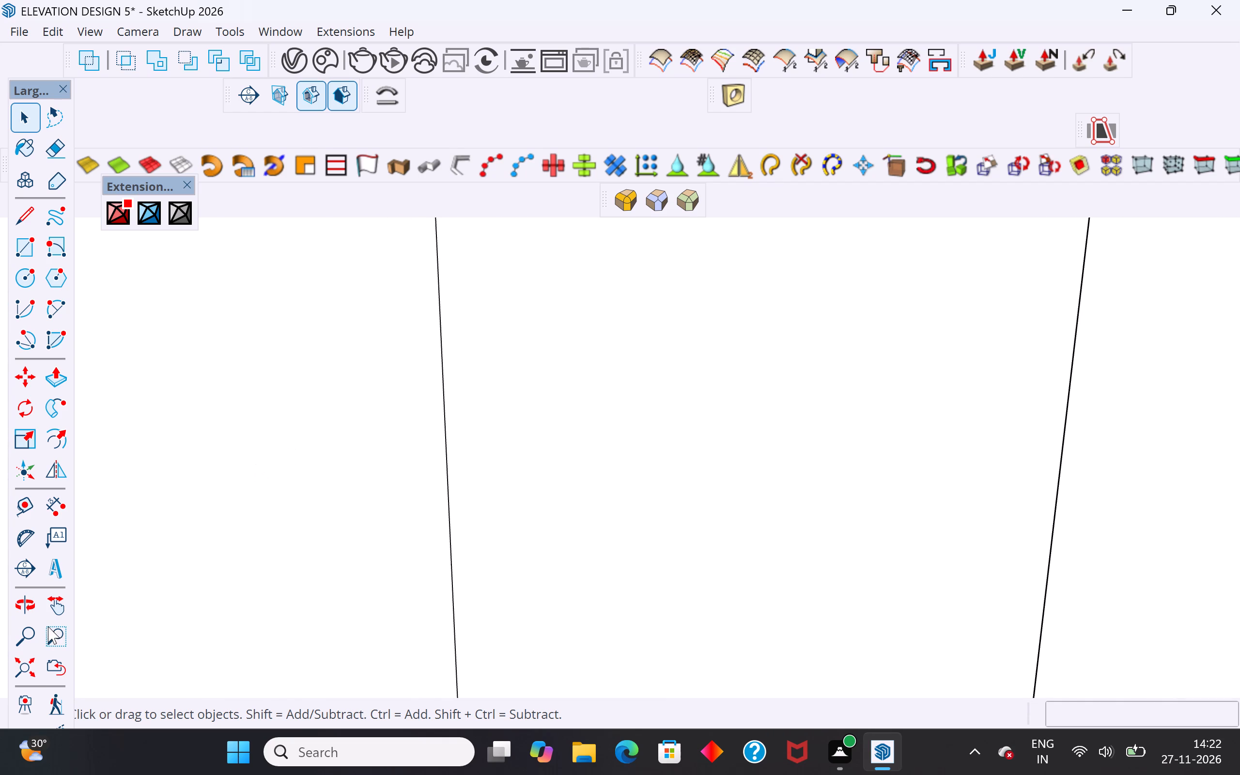
click(22, 668)
scroll(705, 365, up, 5)
scroll(837, 294, up, 3)
middle_drag(850, 279, 859, 289)
click(940, 311)
scroll(902, 279, up, 3)
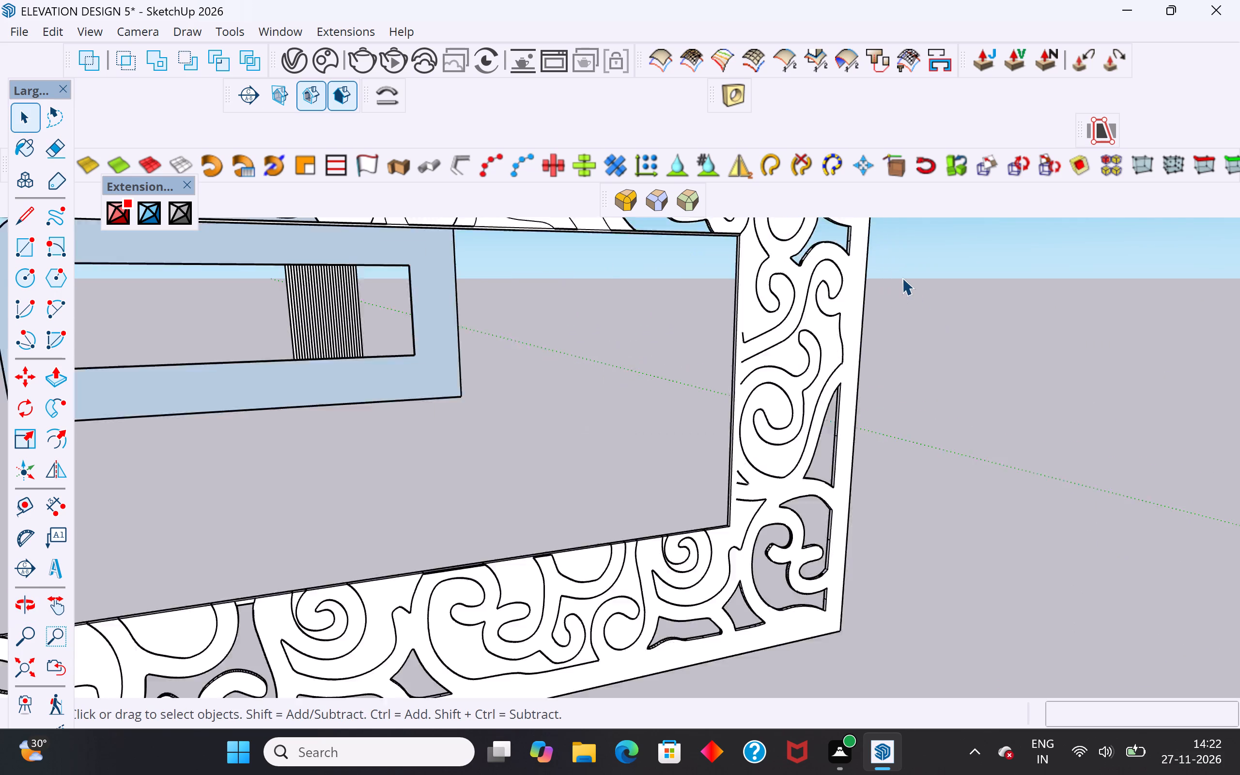
Close the corner scroll outline with a vertical line about 5 3/4" and a line about 6 9/16" to the spiral's outer curve.
scroll(902, 278, up, 2)
scroll(899, 278, down, 3)
scroll(789, 448, up, 3)
click(789, 448)
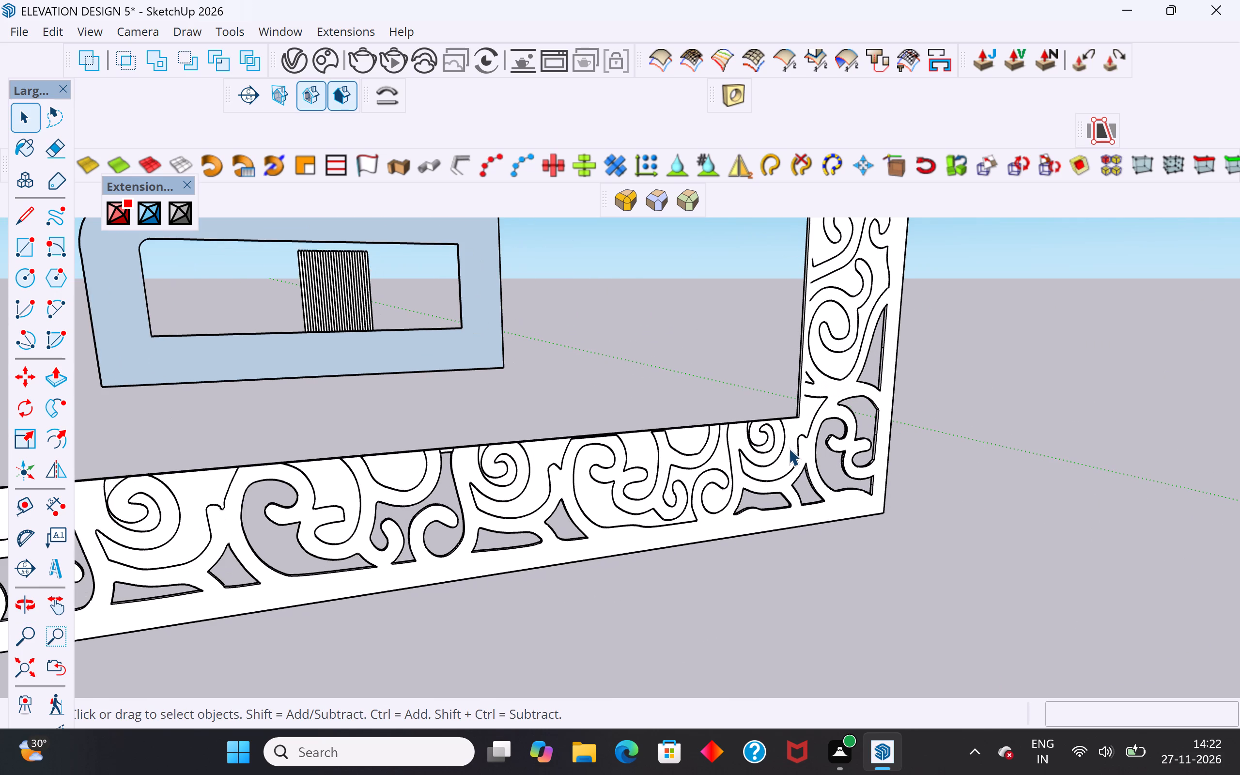
scroll(812, 417, up, 4)
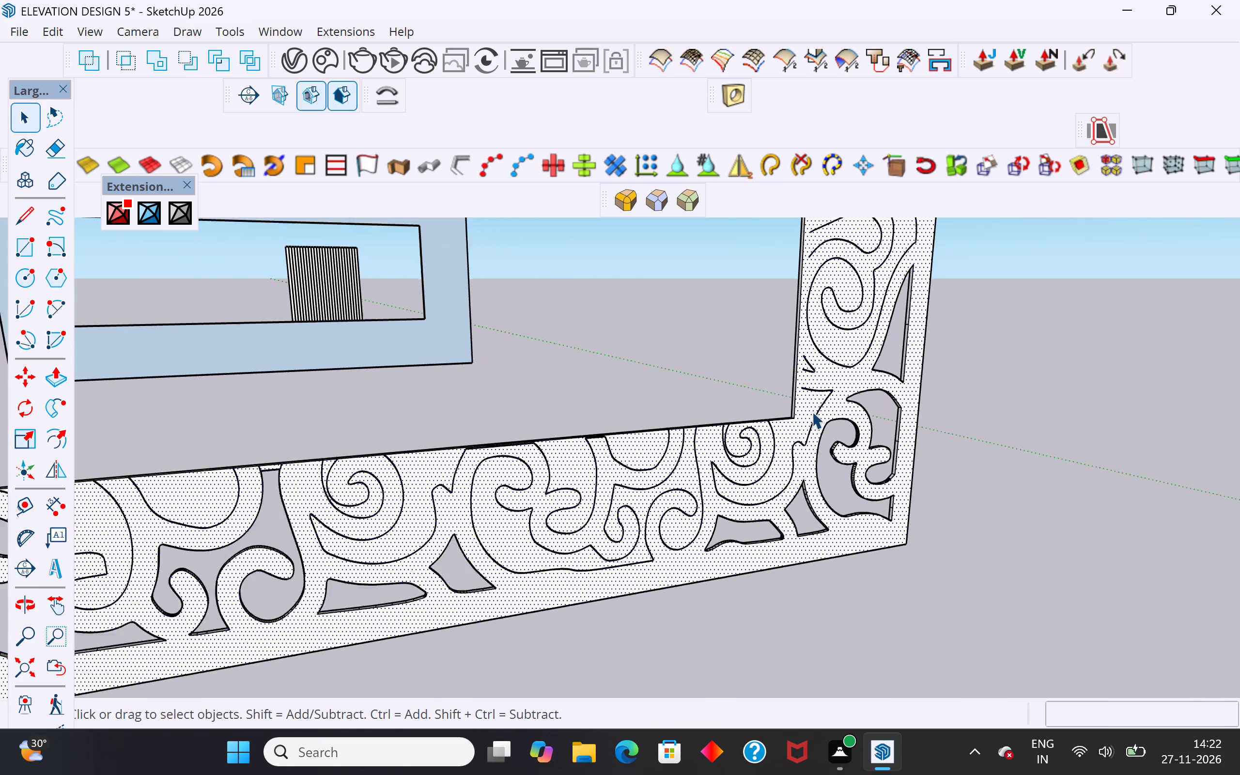
scroll(812, 411, up, 3)
click(27, 219)
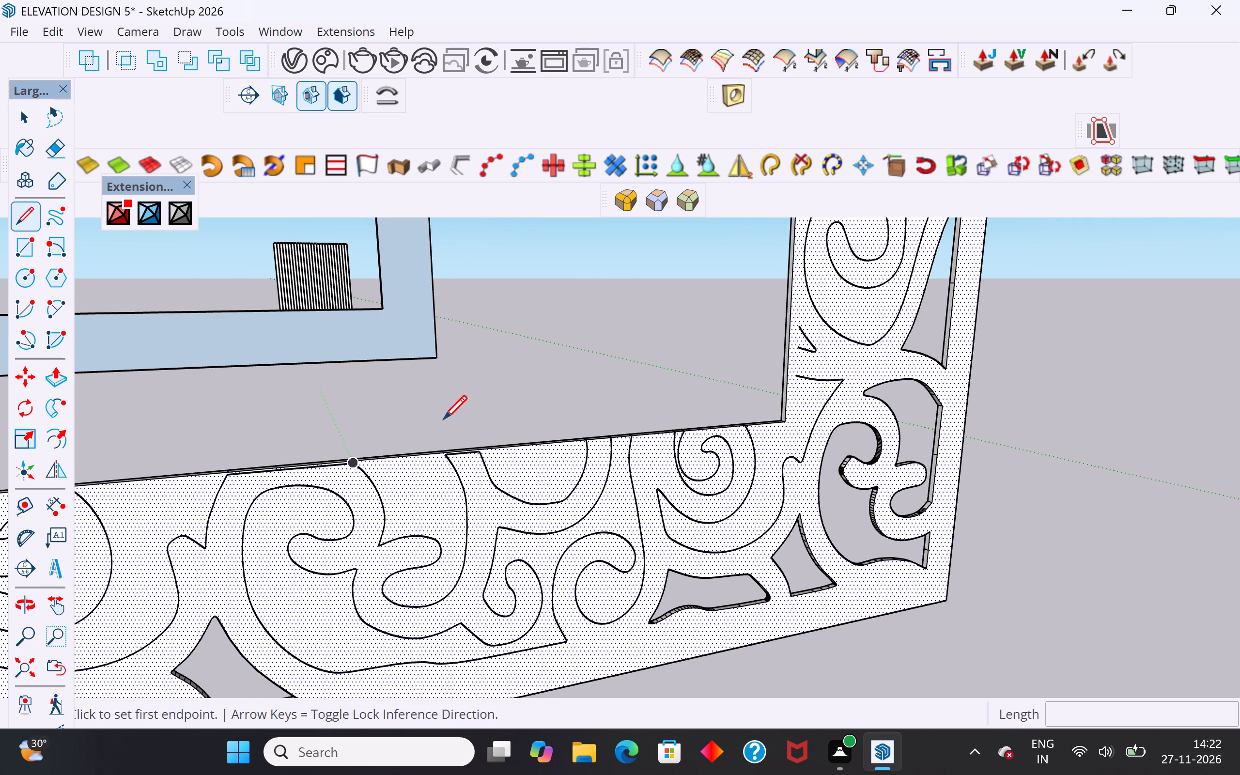
scroll(712, 399, up, 3)
scroll(773, 388, down, 5)
scroll(803, 416, up, 4)
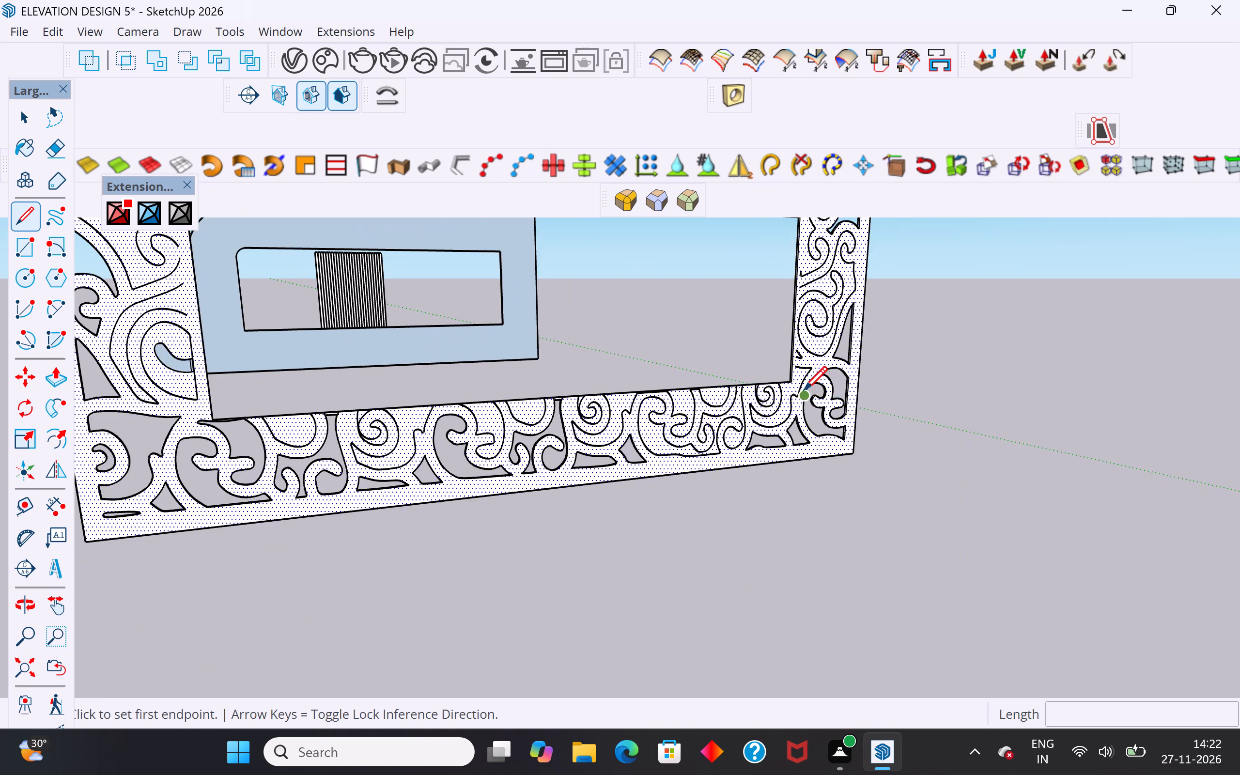
scroll(796, 386, up, 13)
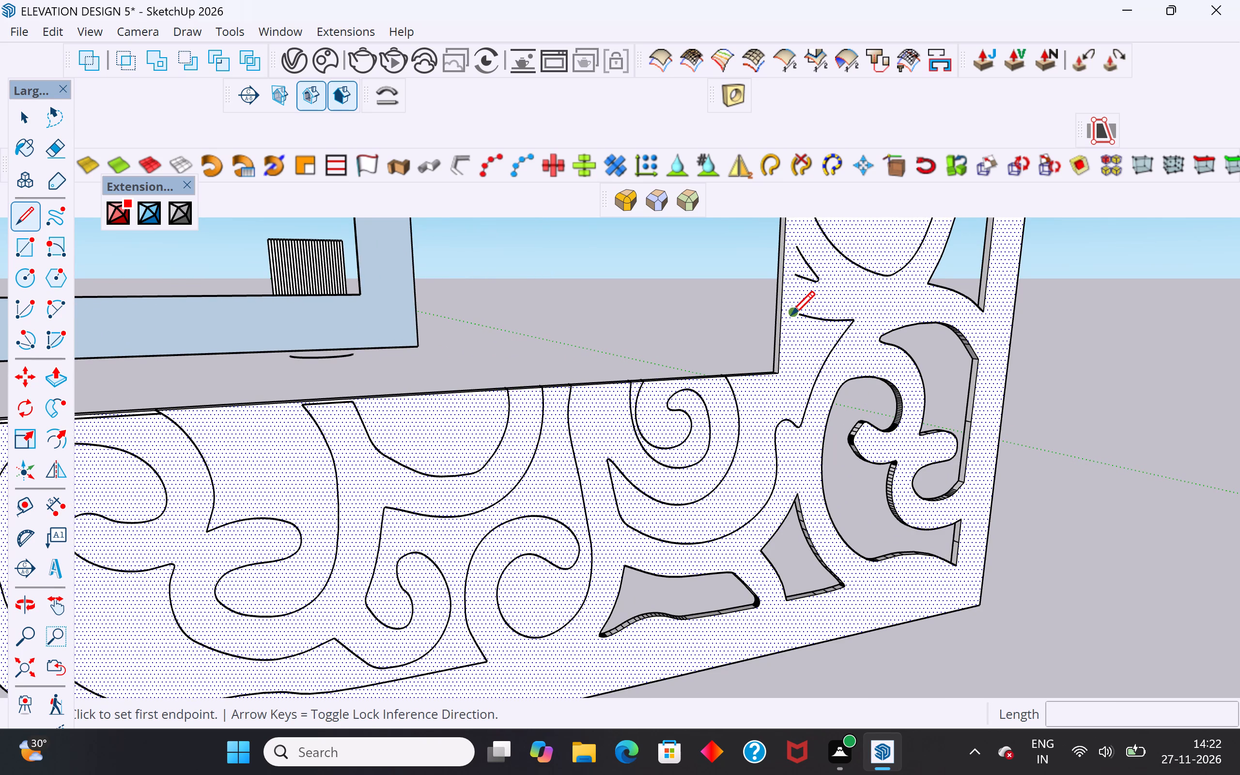
click(791, 316)
scroll(787, 384, up, 3)
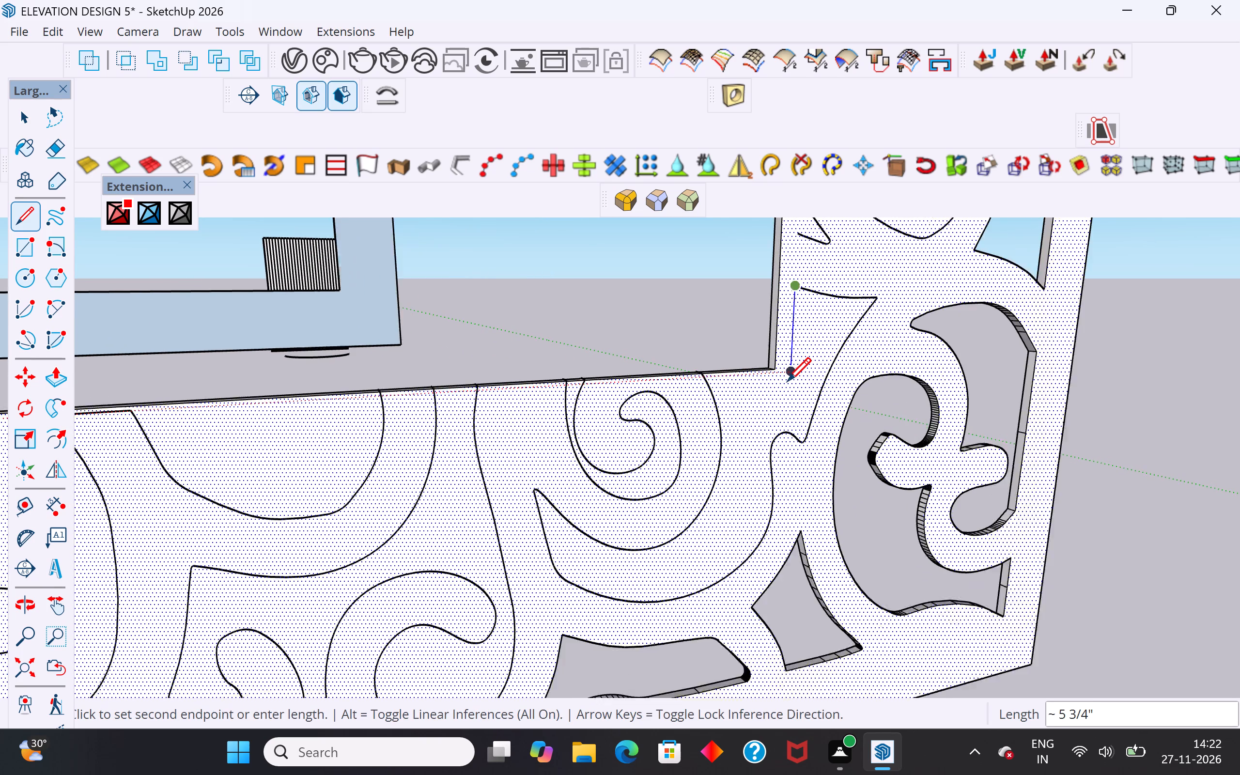
scroll(787, 384, up, 3)
click(790, 377)
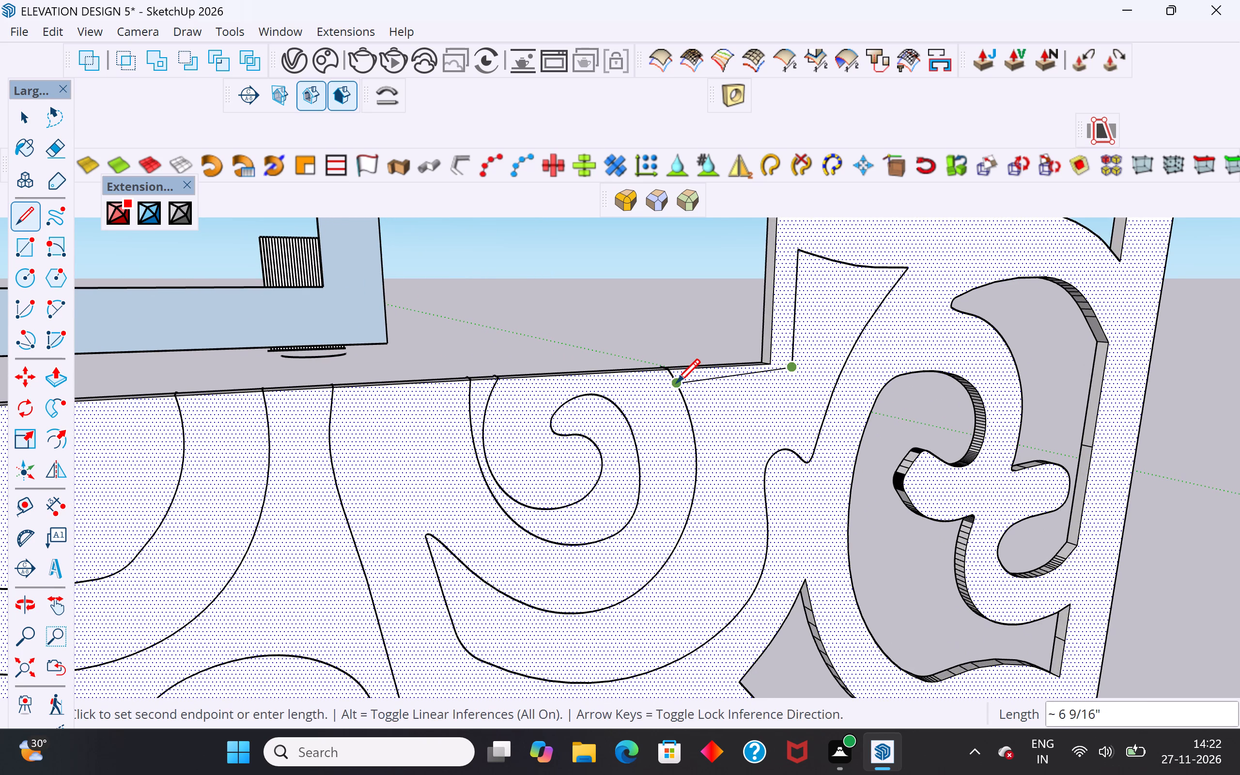
click(675, 383)
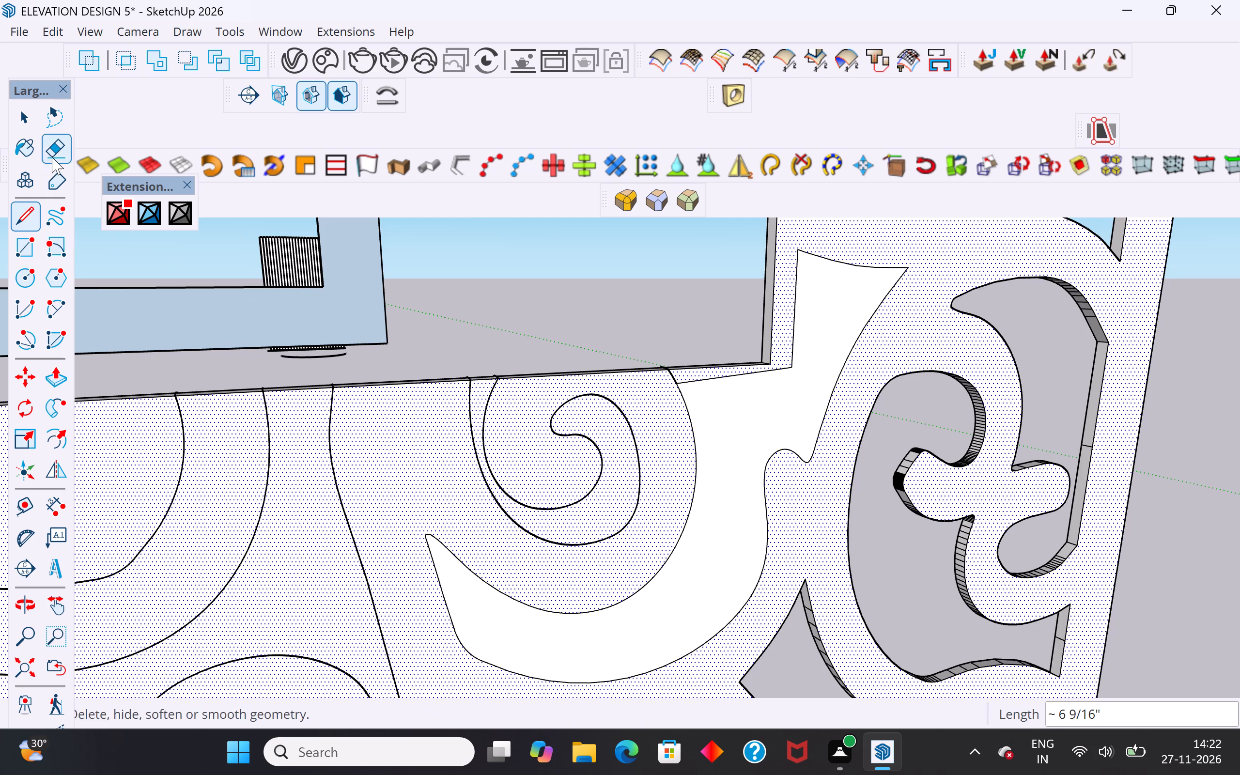
Push the closed corner scroll face about 3/4" through to the panel's opposite face.
click(33, 125)
click(731, 411)
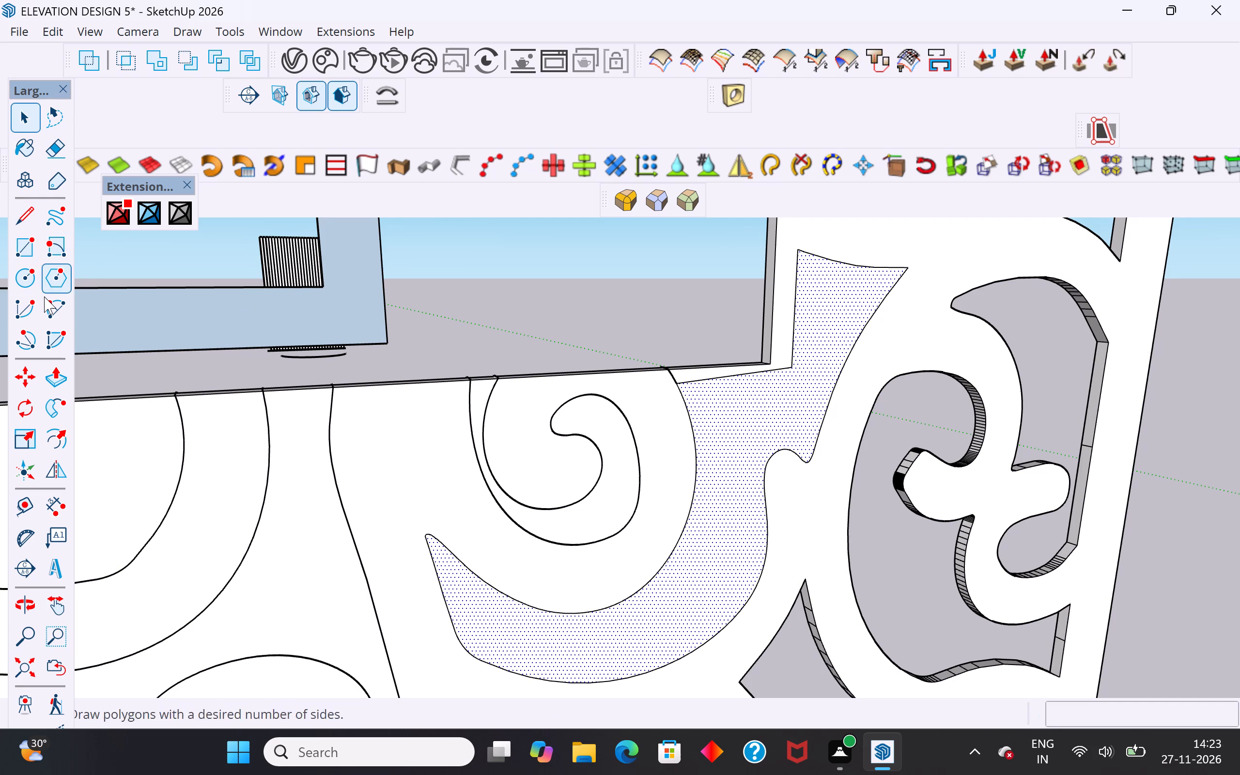
click(61, 380)
click(717, 437)
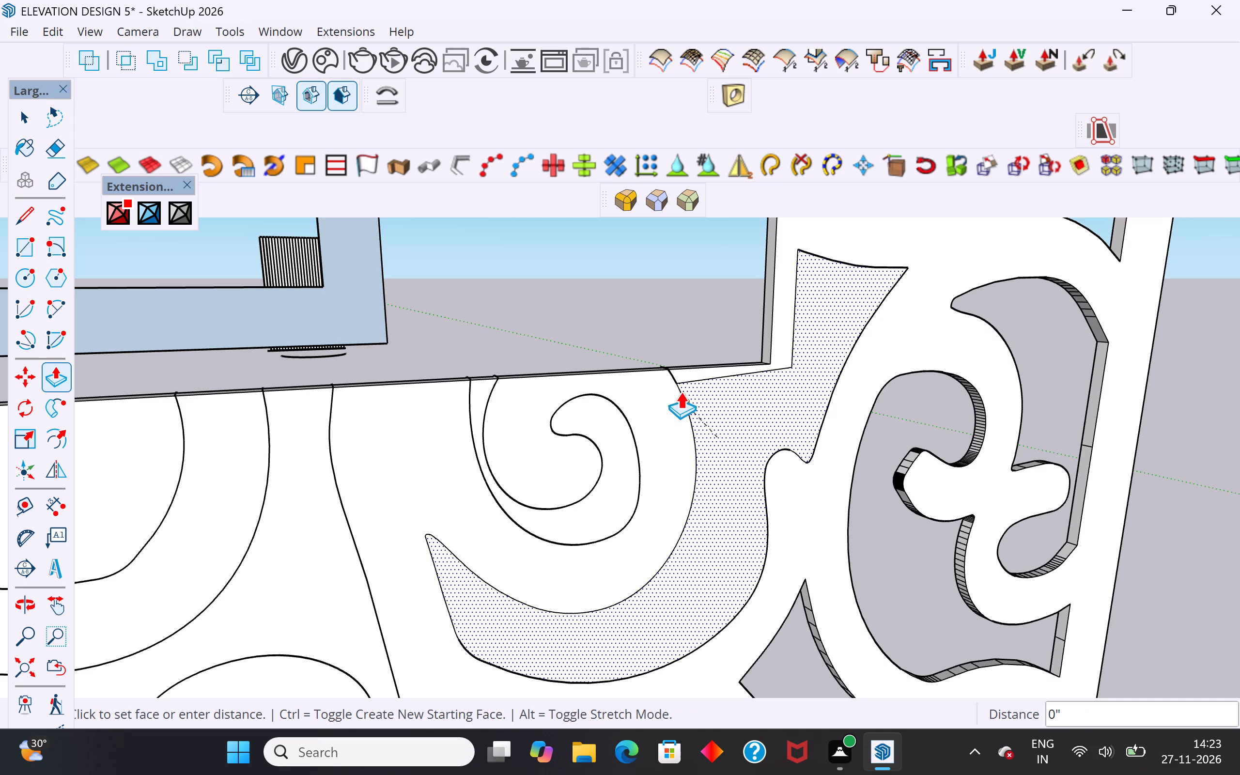
middle_drag(675, 385, 799, 547)
middle_drag(668, 411, 823, 479)
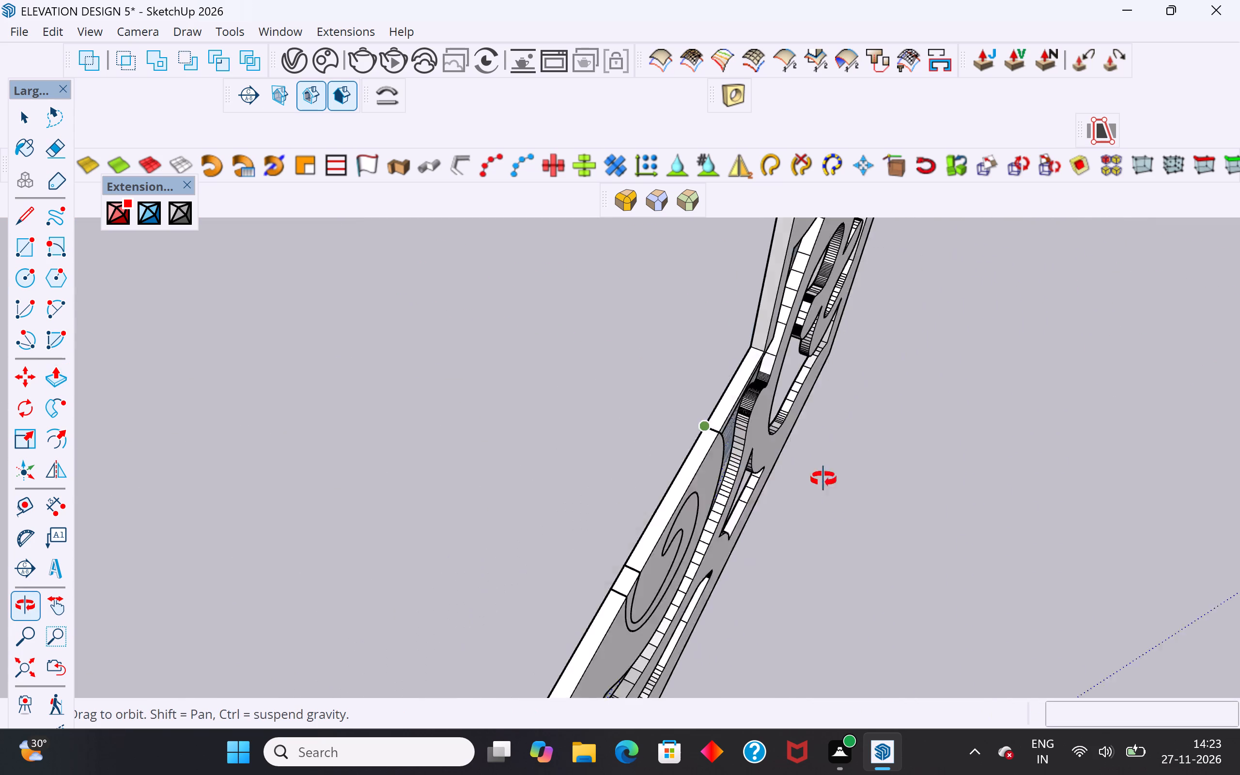
middle_drag(823, 479, 1069, 459)
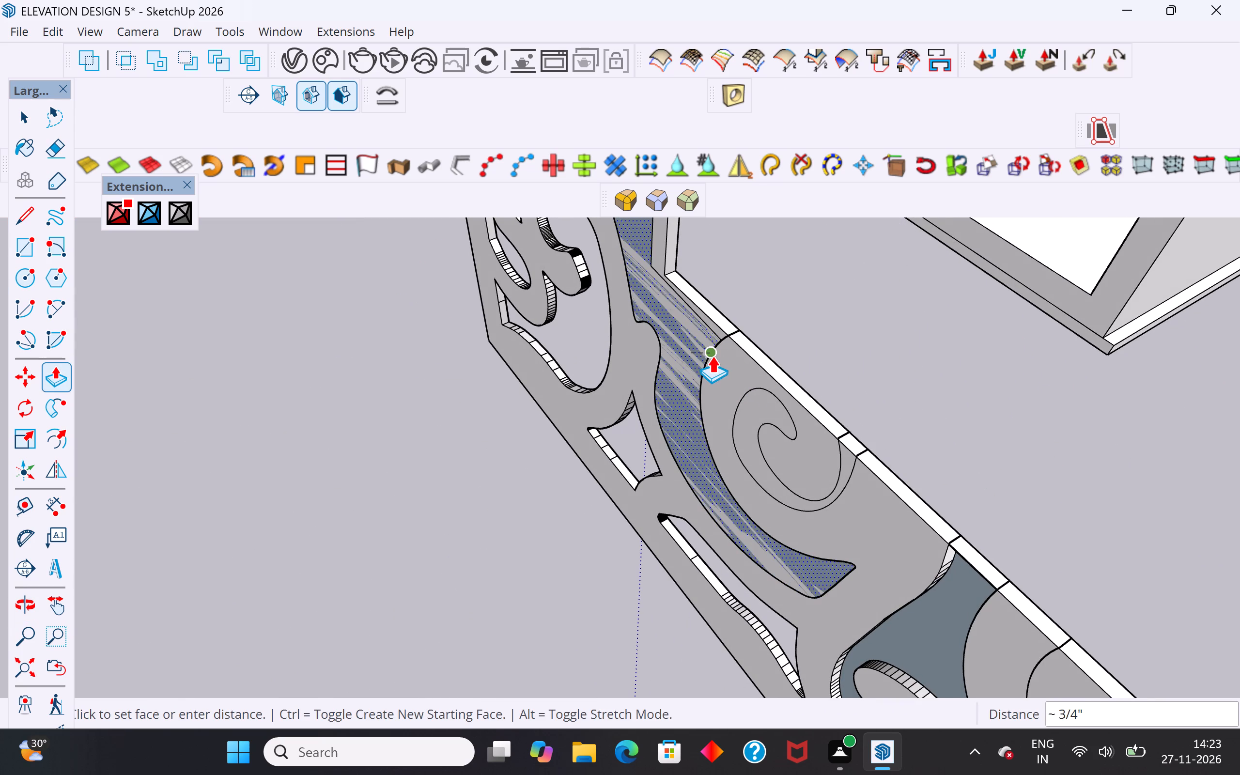
click(712, 355)
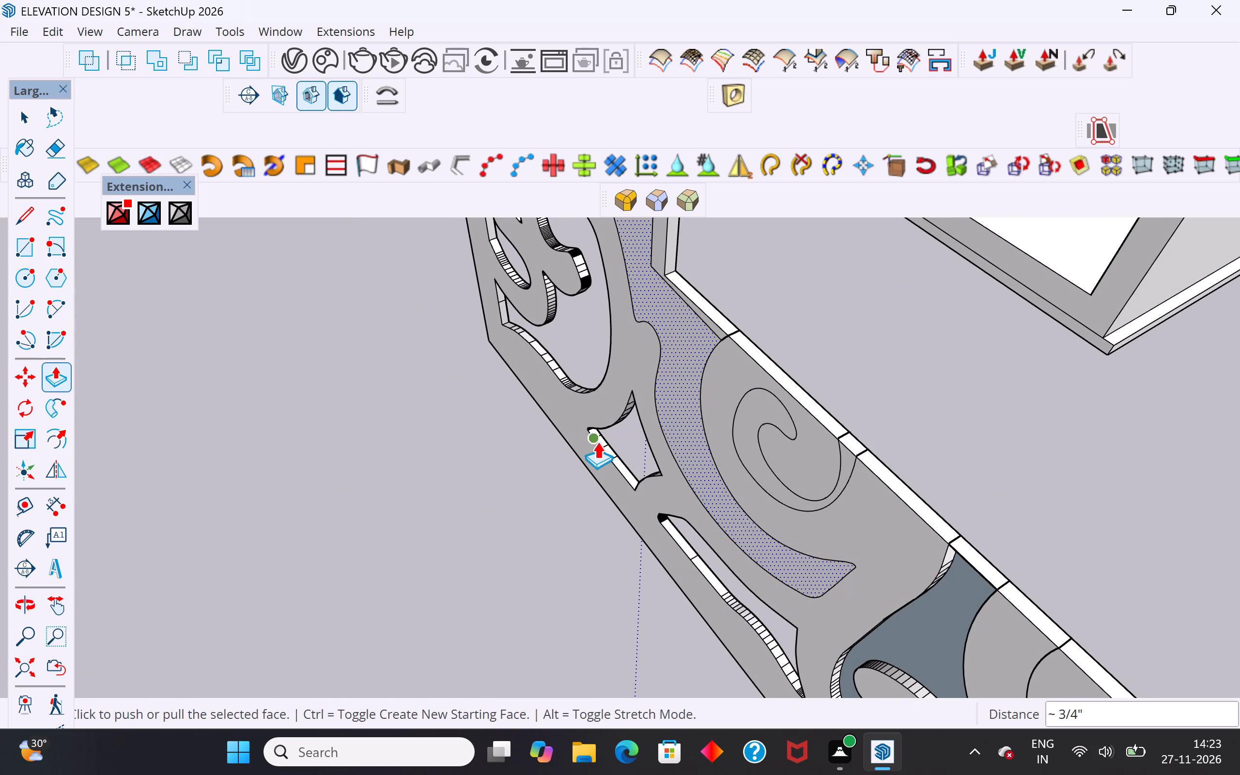
click(676, 358)
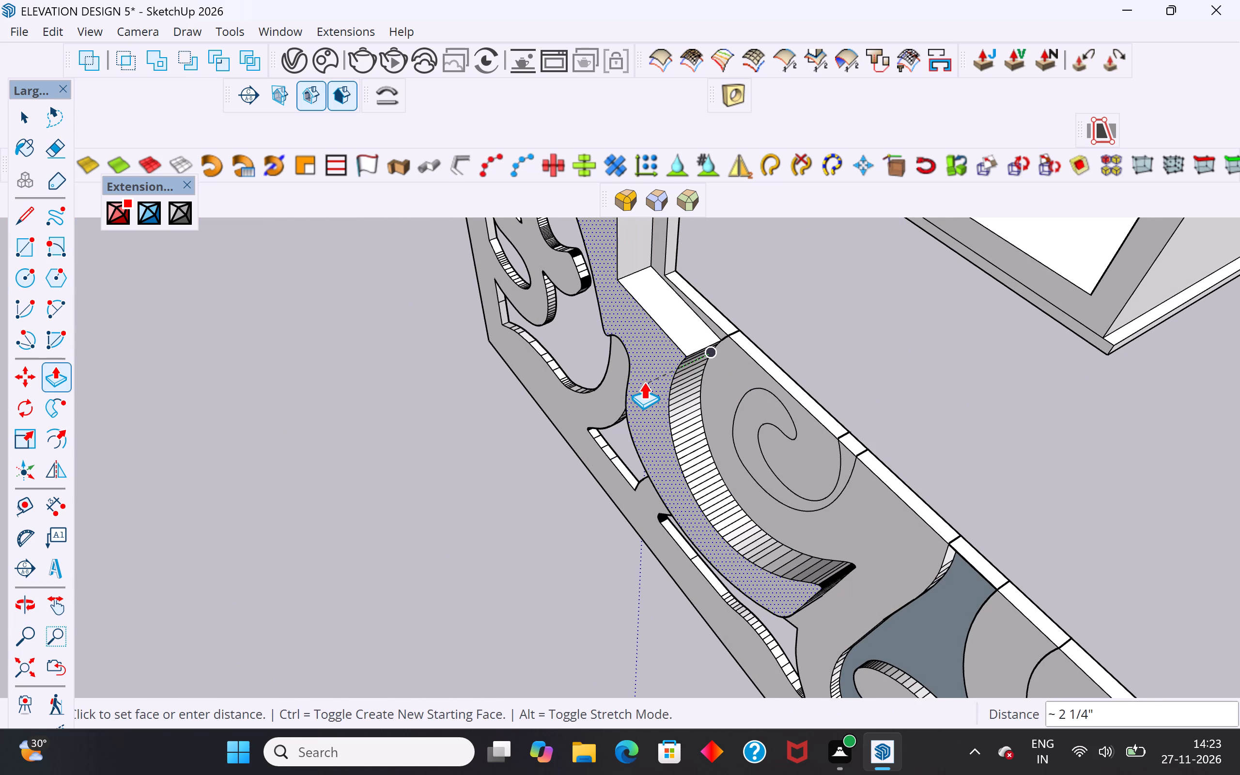
key(Escape)
Delete the pushed scroll face to open the corner scroll through the panel.
click(22, 131)
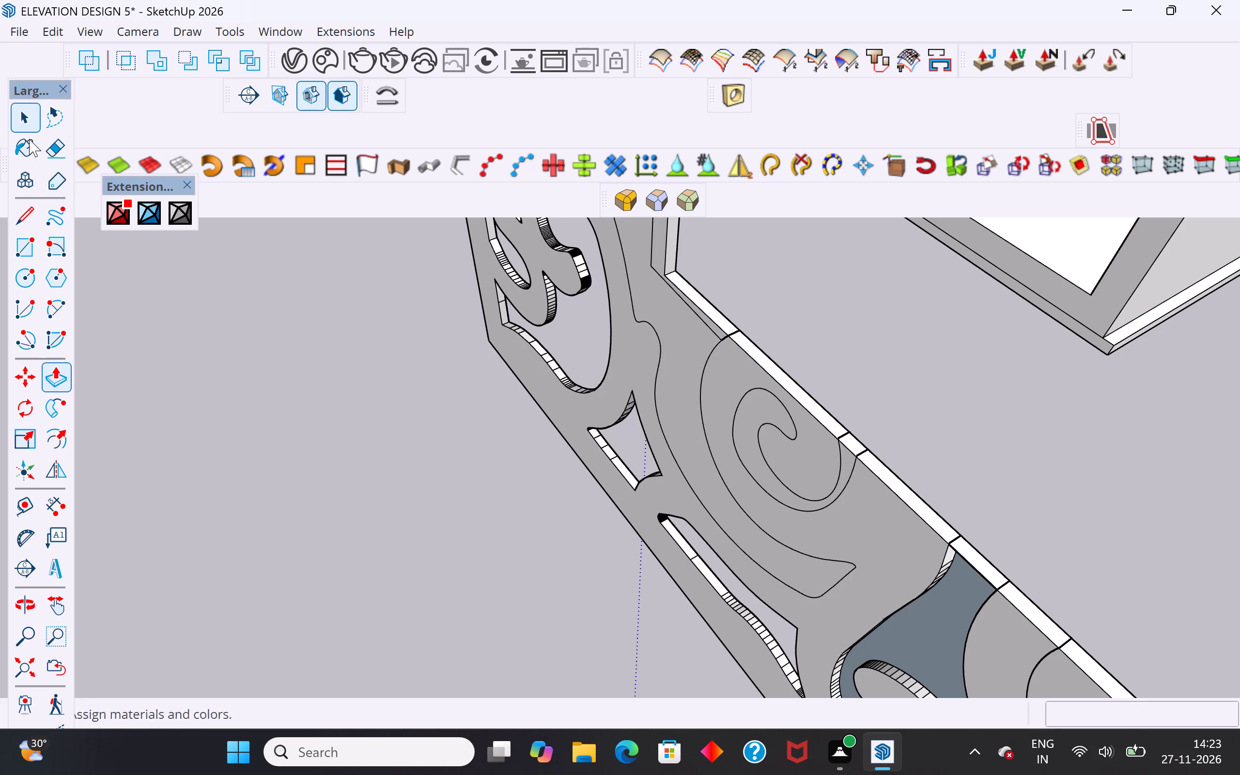
click(207, 303)
middle_drag(449, 355, 486, 303)
scroll(475, 418, down, 6)
middle_drag(509, 398, 542, 356)
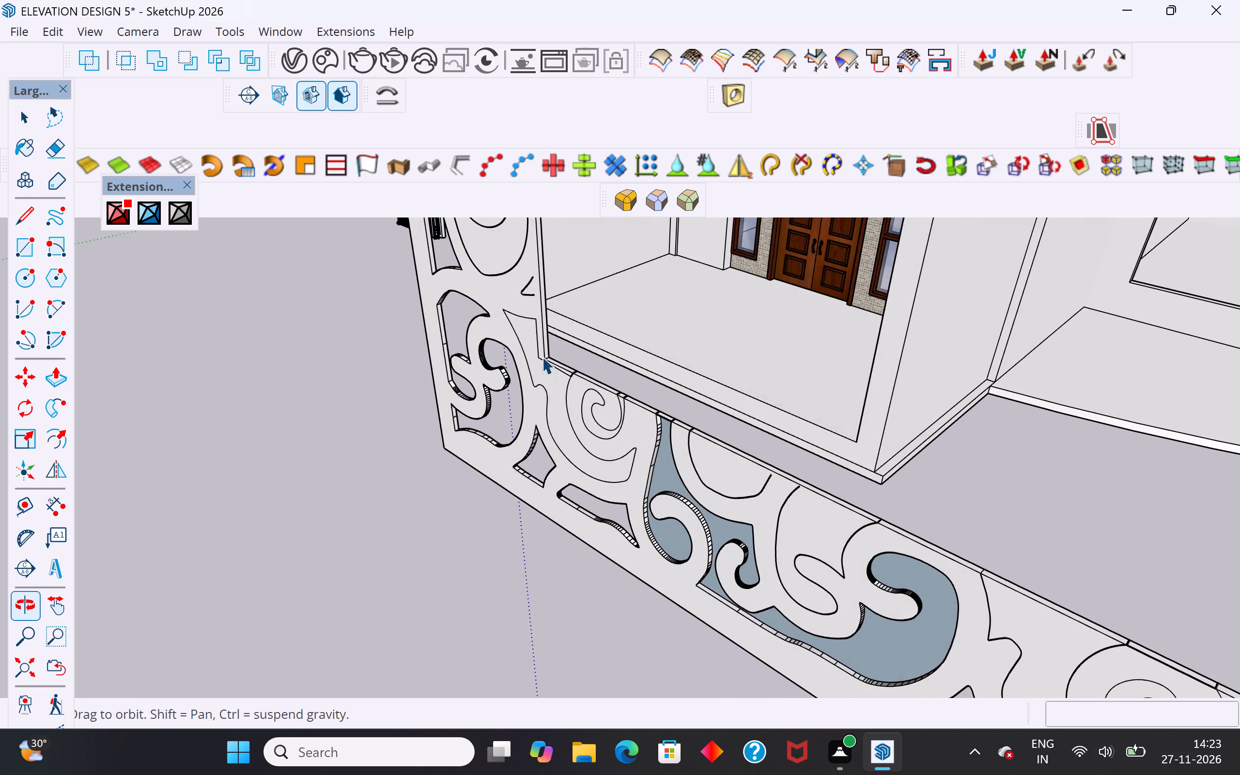
click(552, 380)
key(Delete)
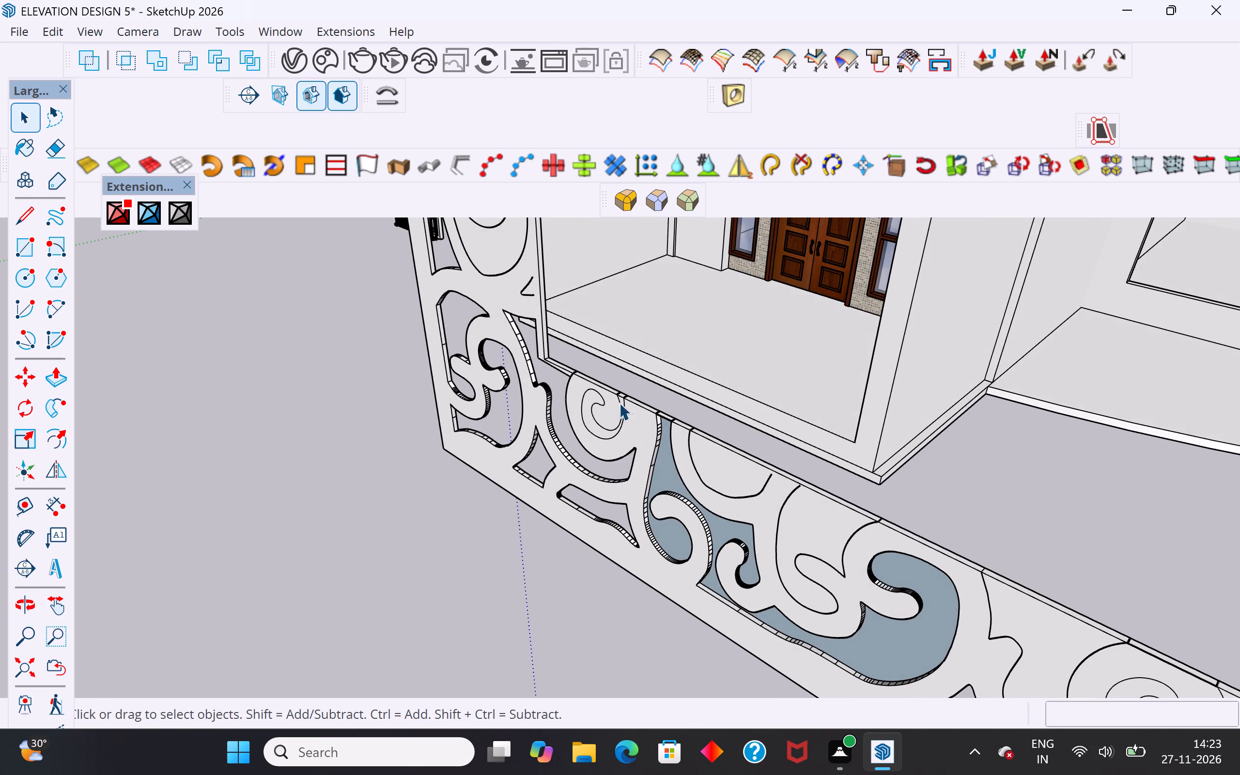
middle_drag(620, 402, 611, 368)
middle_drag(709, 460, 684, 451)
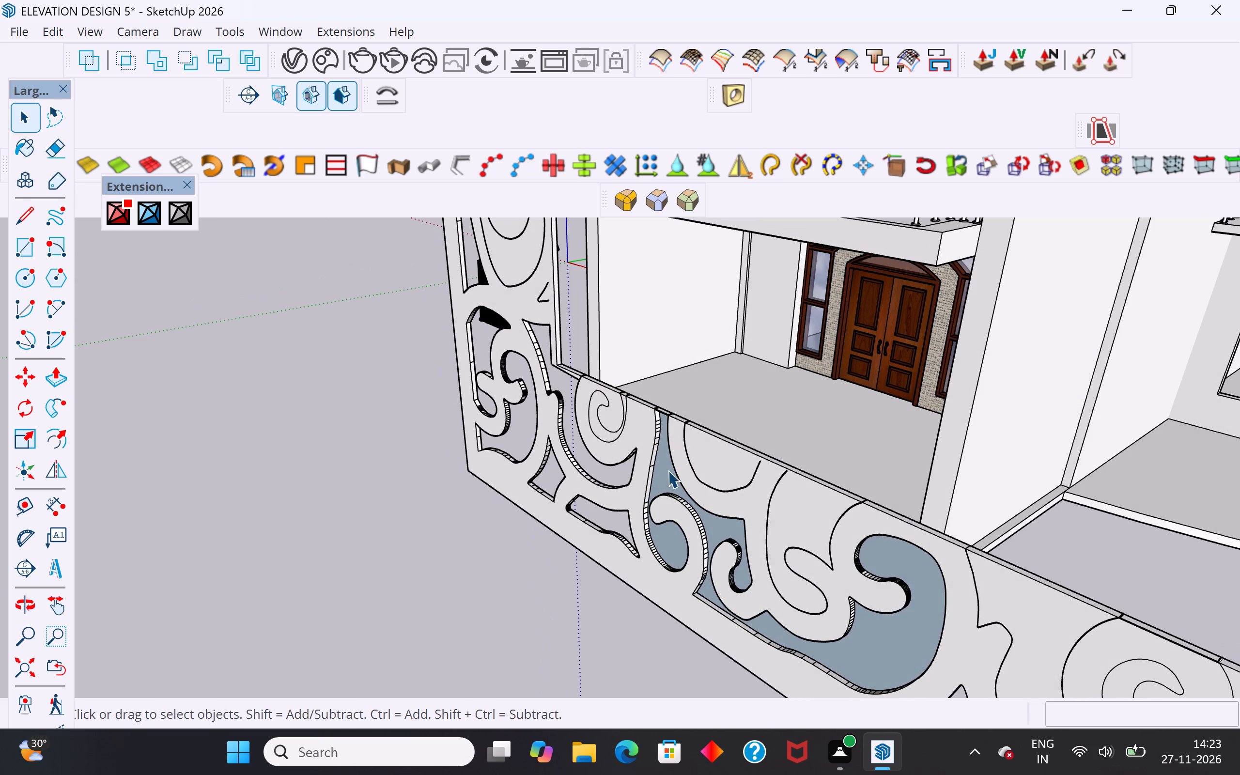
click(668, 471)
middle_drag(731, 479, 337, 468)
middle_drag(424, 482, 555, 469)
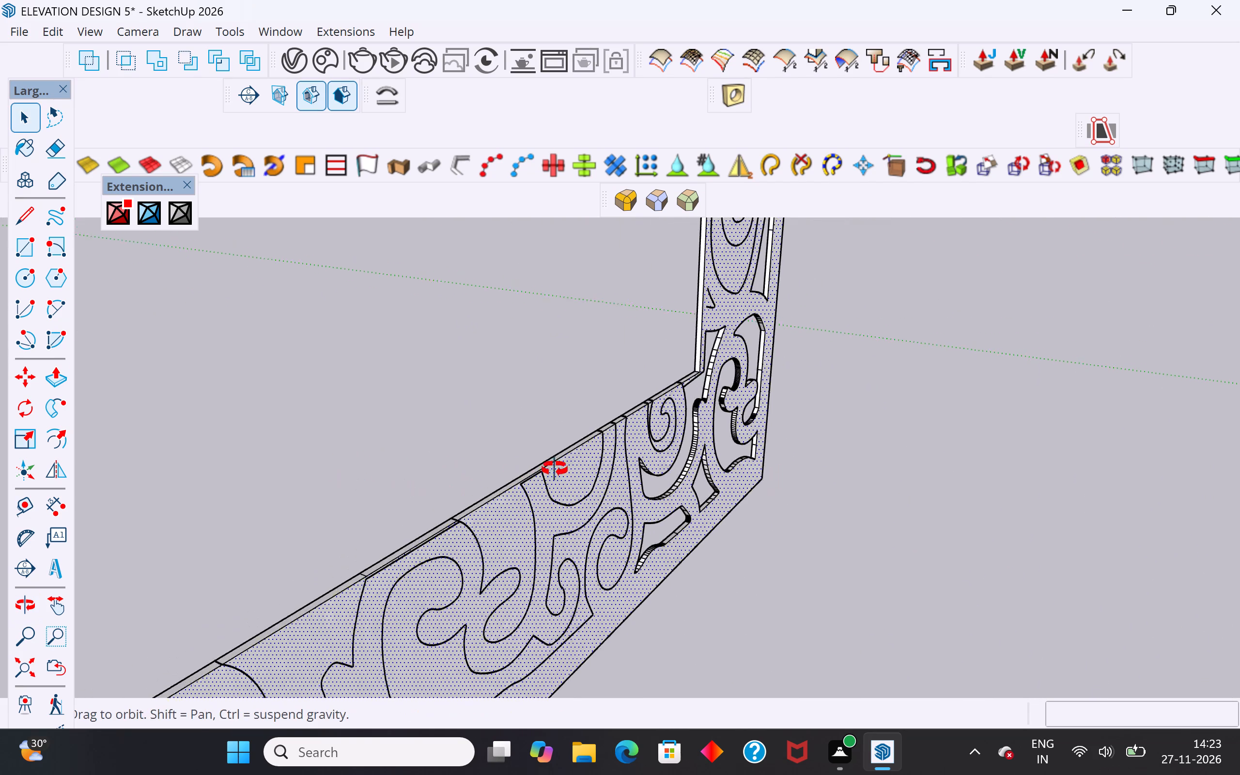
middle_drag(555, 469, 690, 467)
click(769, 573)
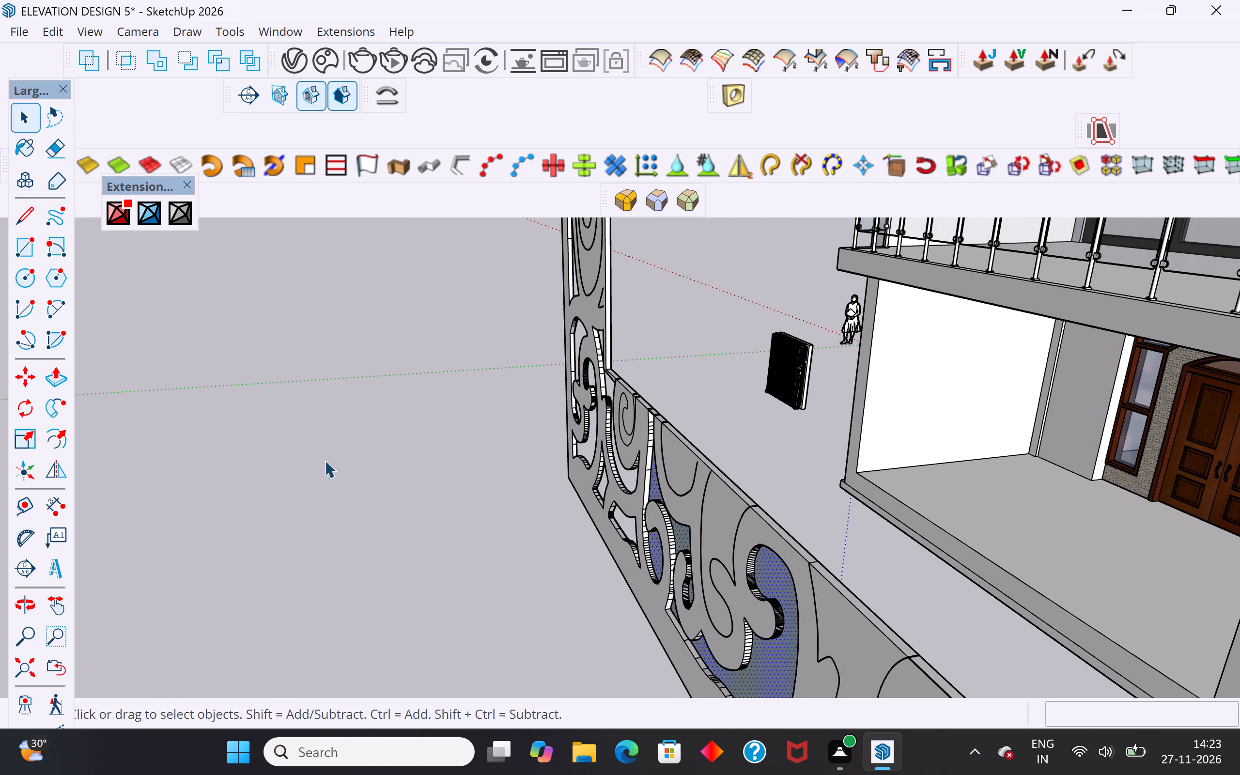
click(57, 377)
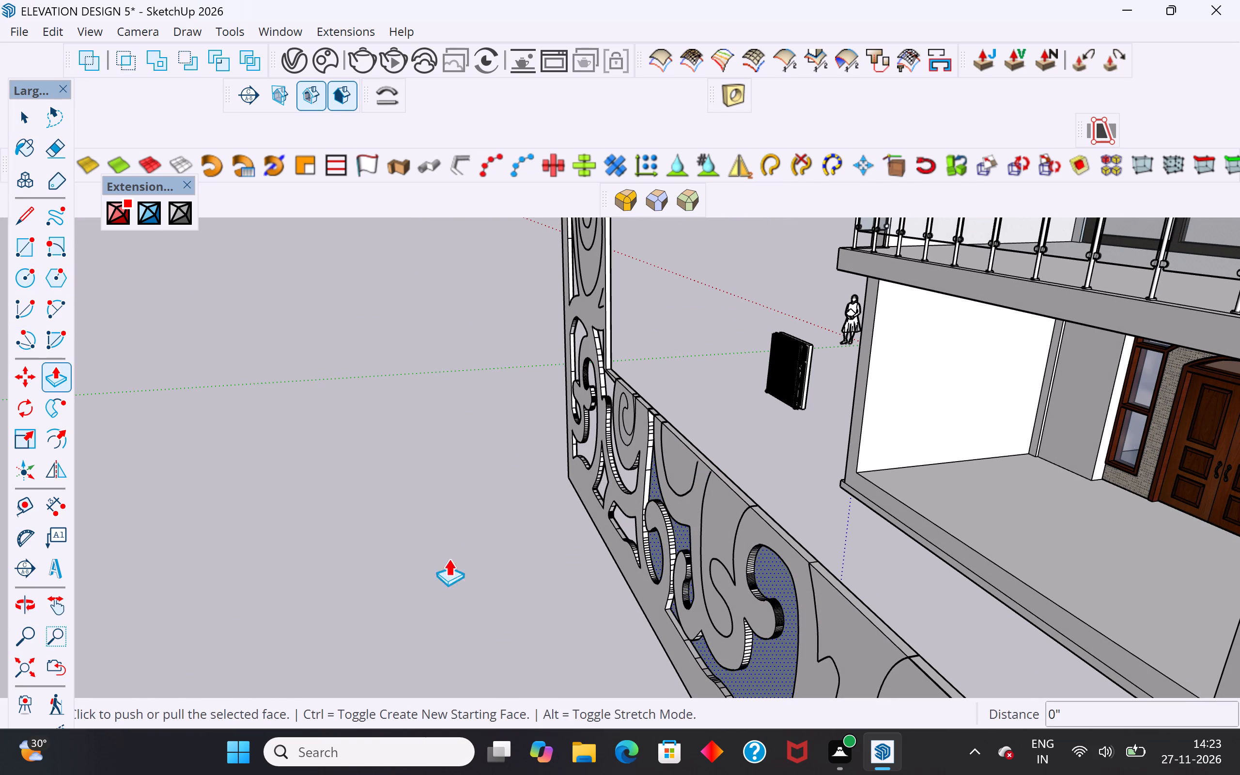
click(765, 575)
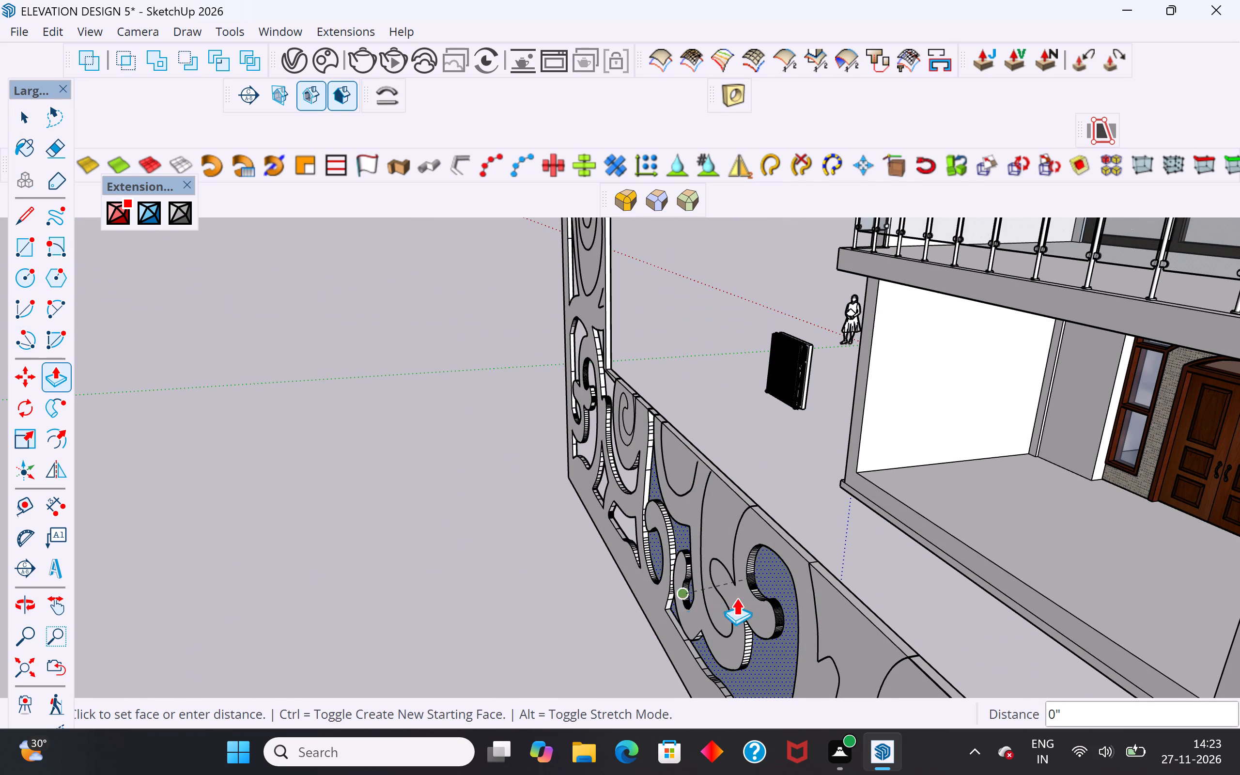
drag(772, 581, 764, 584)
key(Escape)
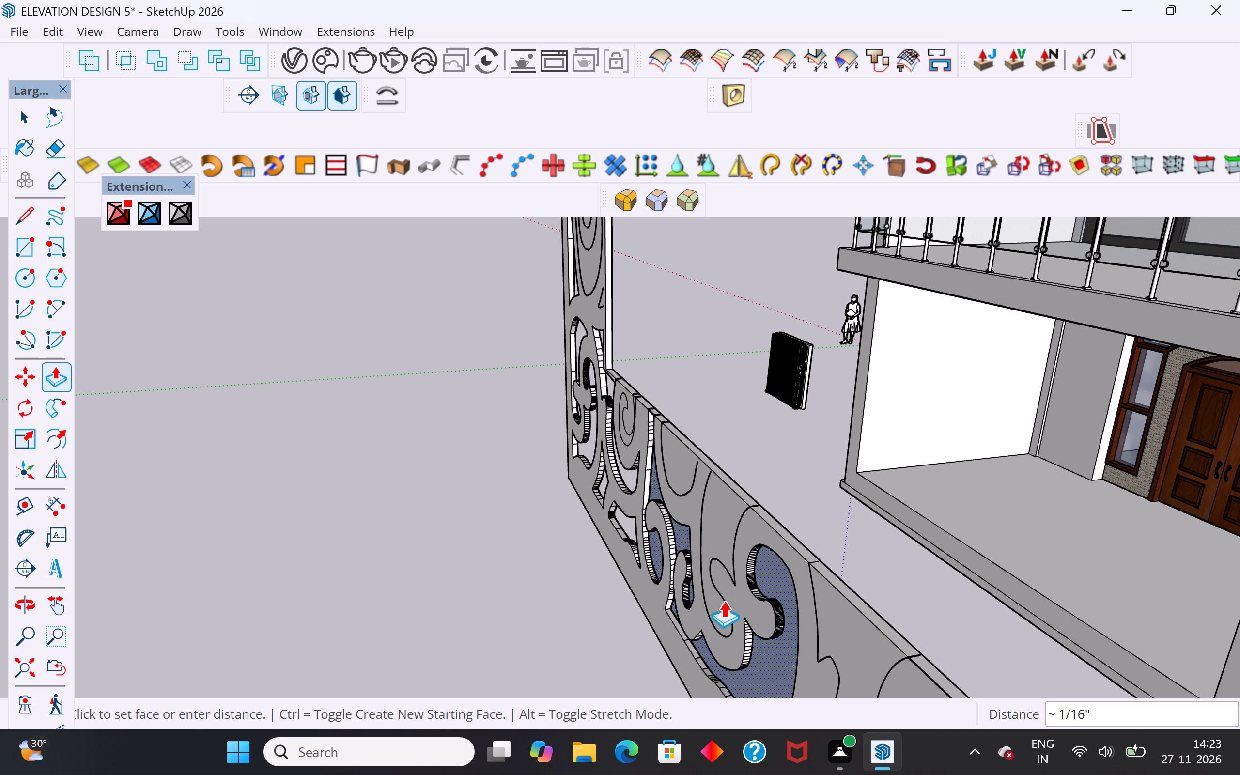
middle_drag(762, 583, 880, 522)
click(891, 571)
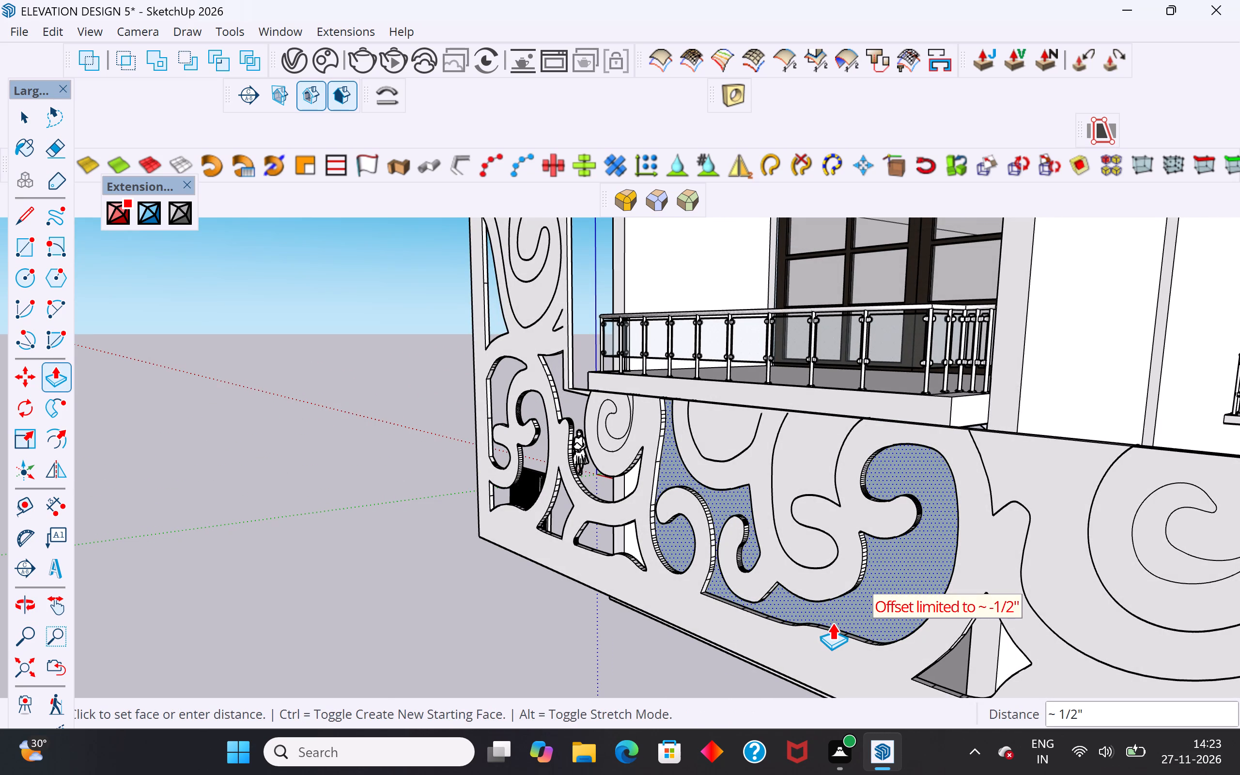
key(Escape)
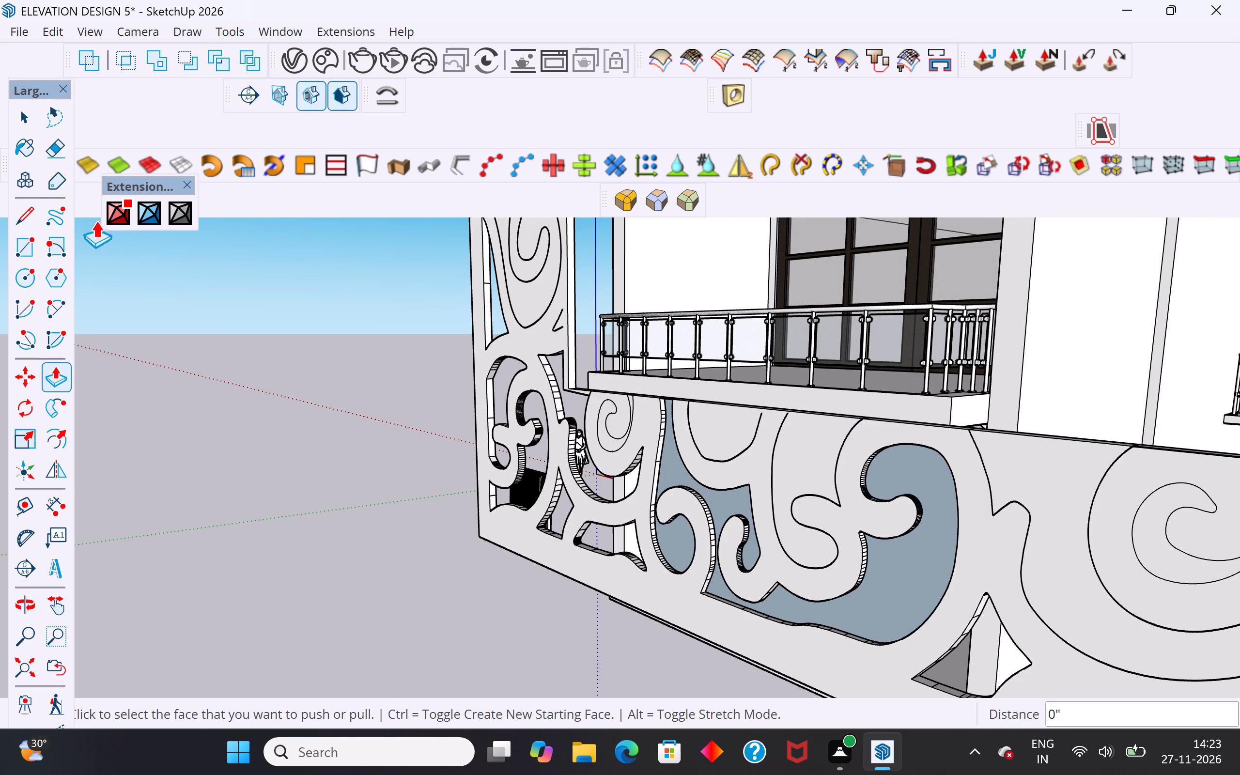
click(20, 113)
Examine the recessed wide scroll's neck at the lower border's inner edge for leftover geometry.
middle_drag(684, 443, 812, 389)
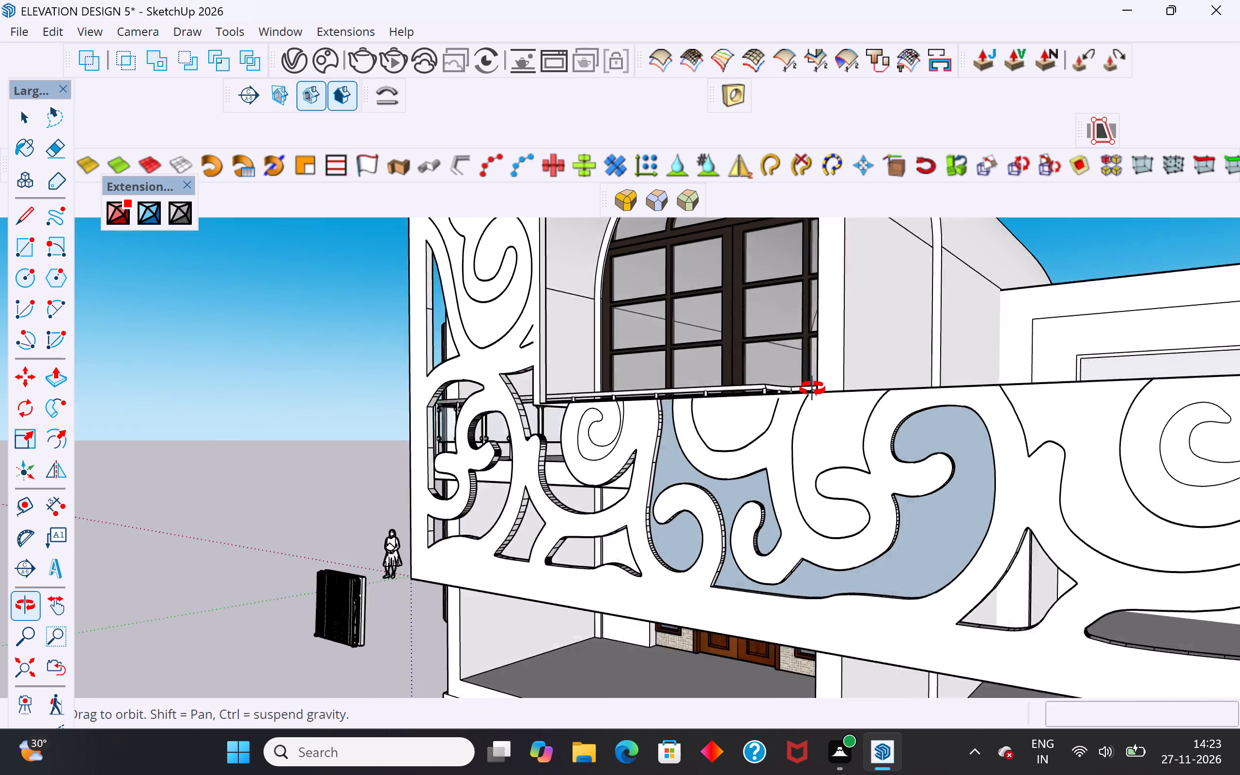
middle_drag(812, 389, 815, 388)
scroll(669, 409, up, 6)
middle_drag(670, 409, 791, 442)
middle_drag(739, 466, 746, 513)
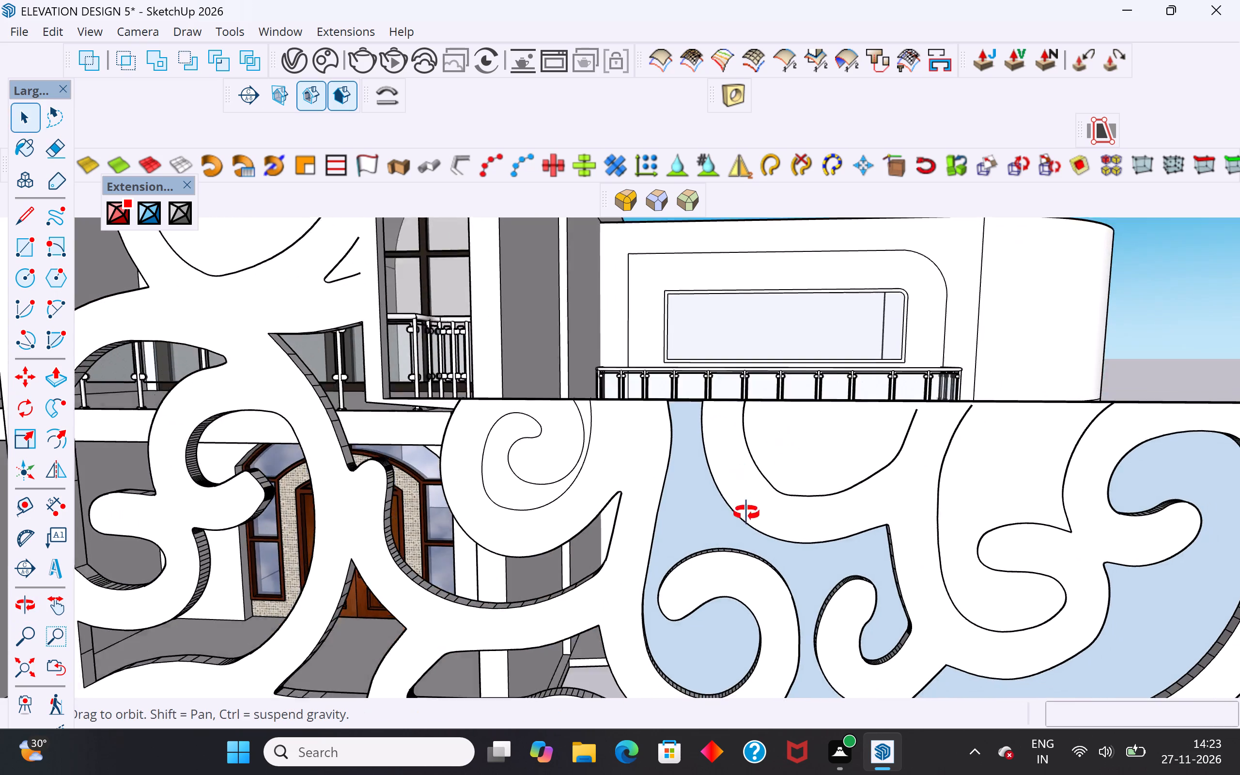
middle_drag(746, 513, 770, 614)
double_click(693, 477)
click(683, 486)
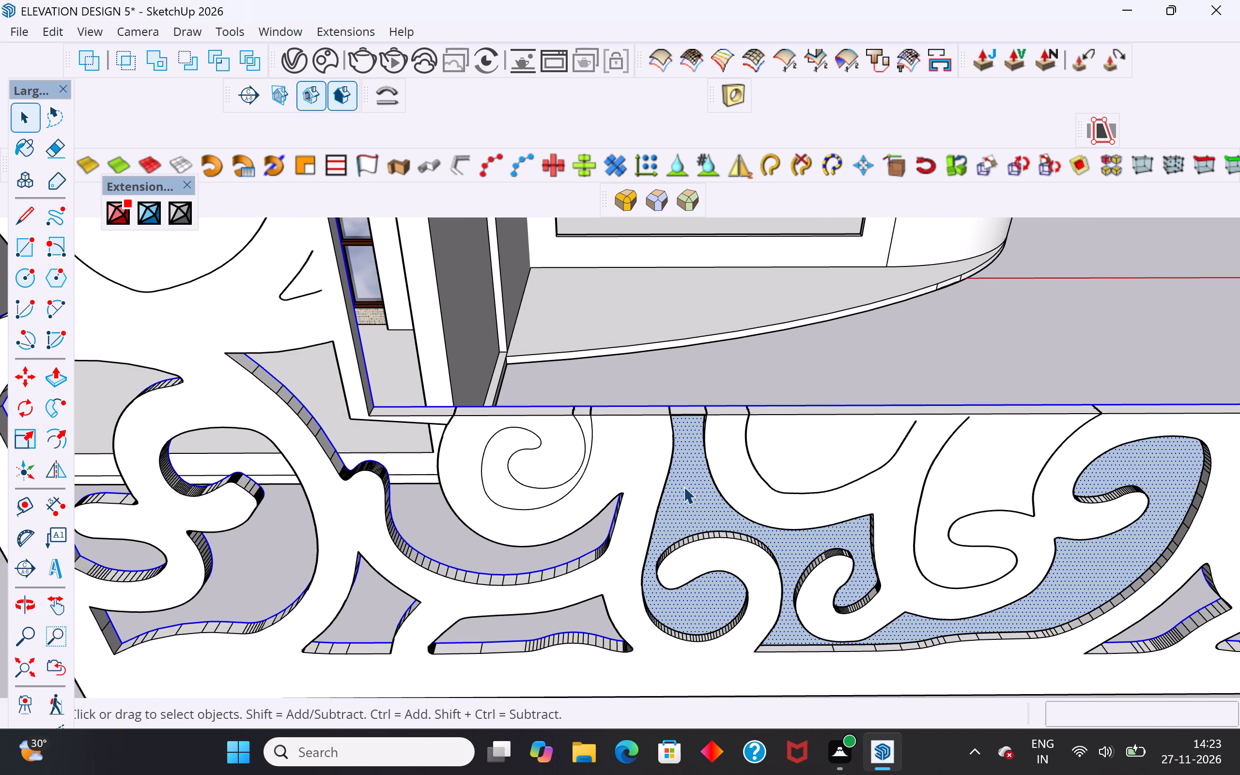
middle_drag(687, 480, 708, 293)
scroll(694, 382, up, 11)
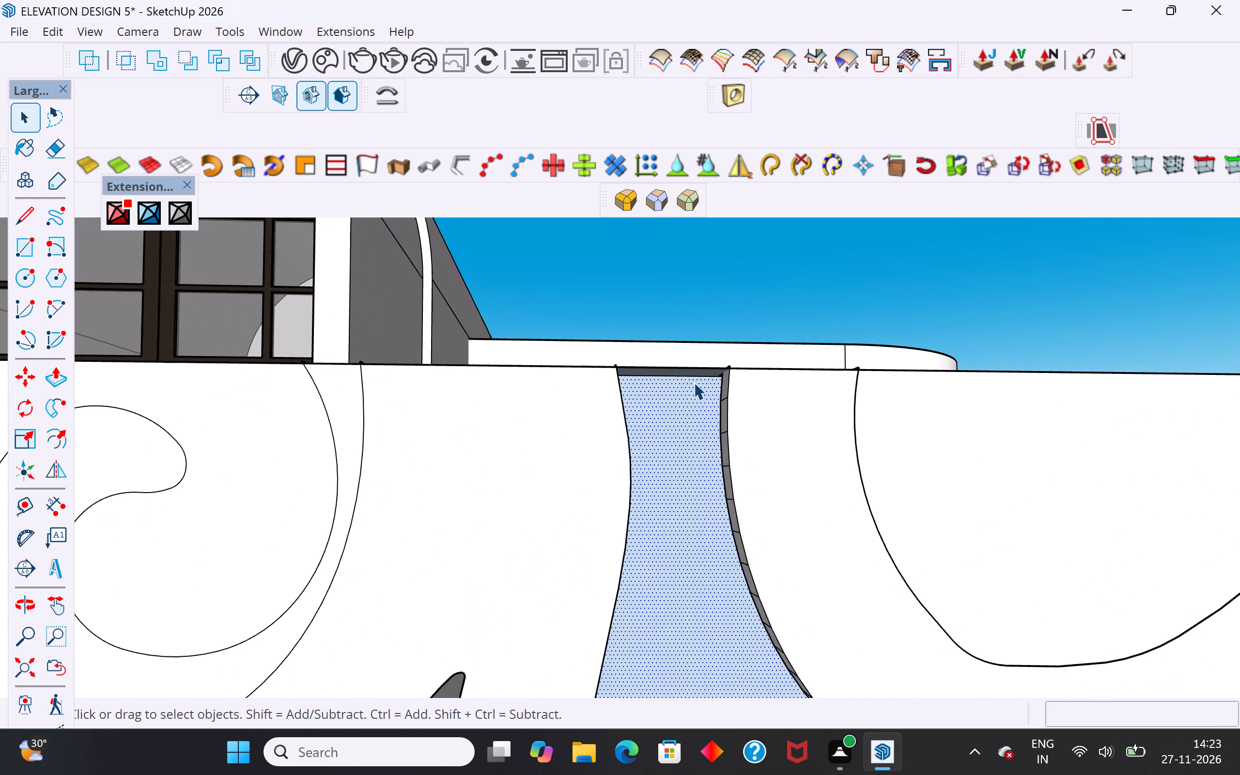
middle_drag(694, 375, 682, 321)
scroll(692, 377, up, 8)
middle_drag(714, 391, 758, 428)
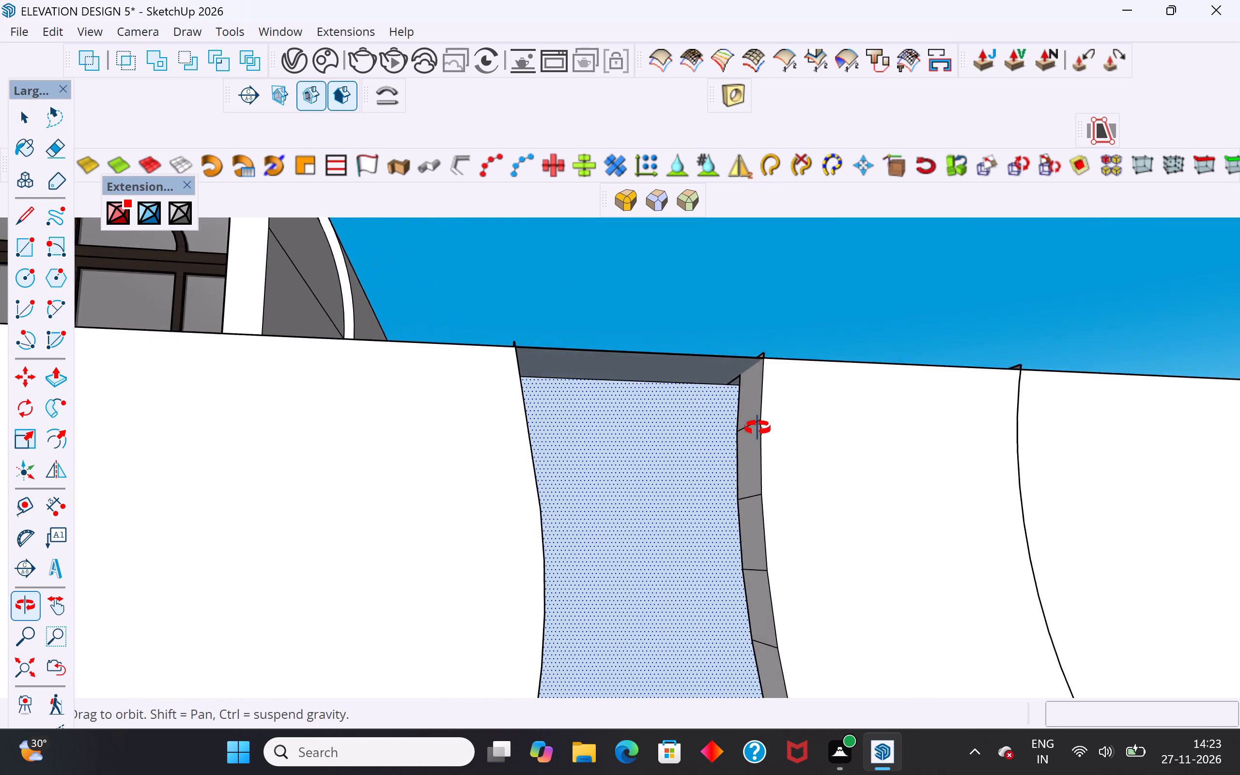
middle_drag(758, 428, 759, 451)
scroll(729, 395, up, 18)
middle_drag(735, 355, 752, 366)
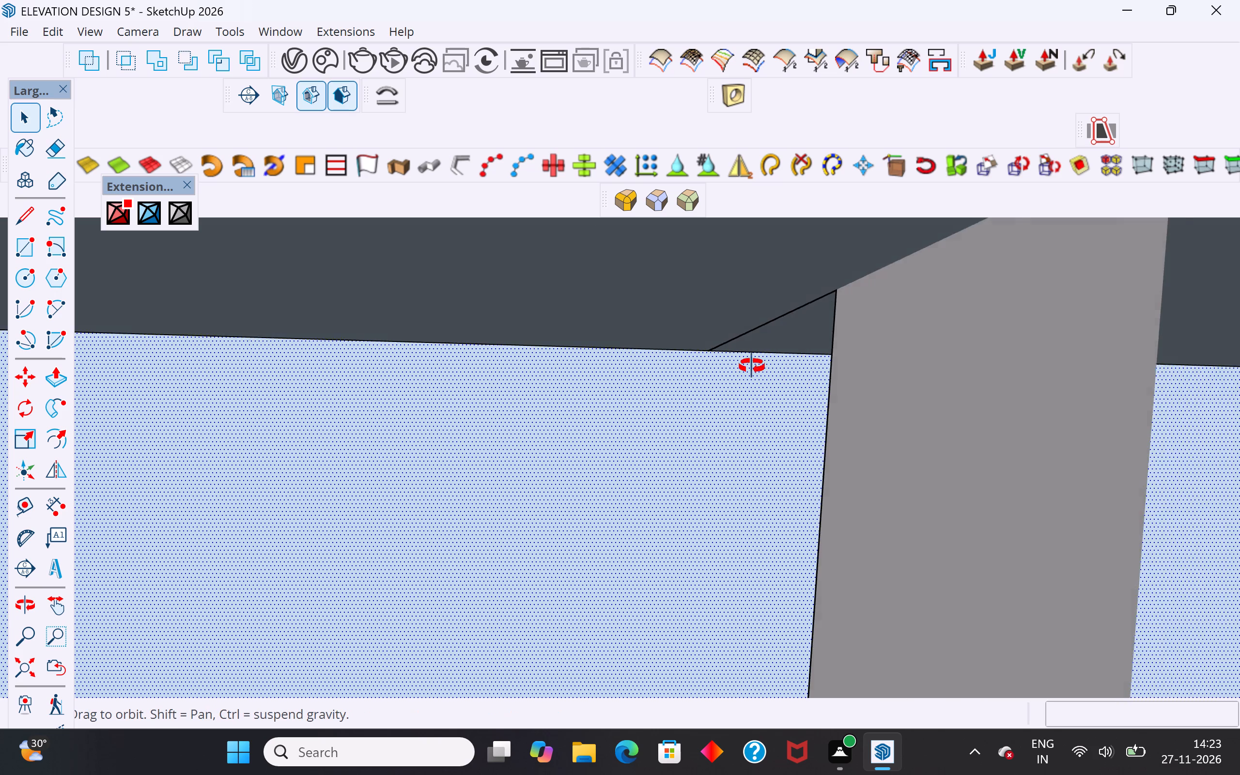
middle_drag(752, 366, 1215, 343)
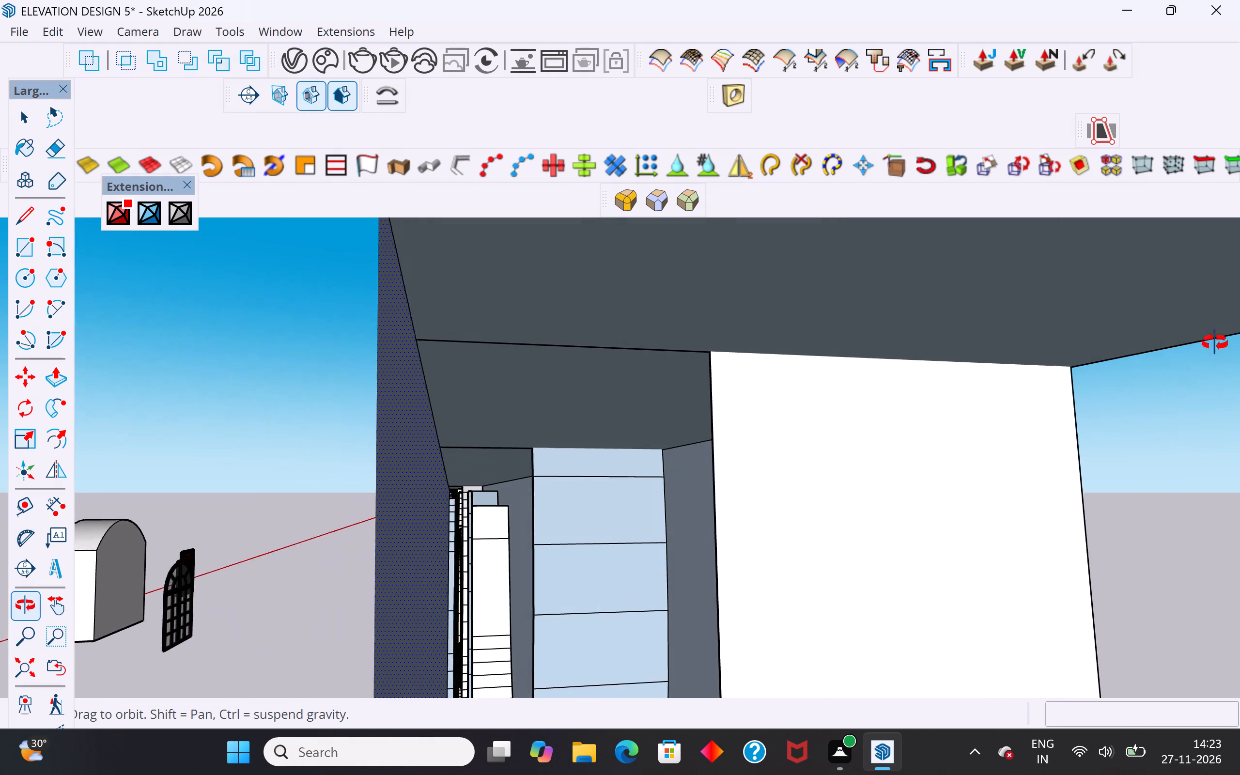
middle_drag(1215, 343, 780, 494)
scroll(629, 387, down, 10)
Inspect the thin face and edge at the recessed wide scroll's neck on the lower border's inner edge.
click(824, 418)
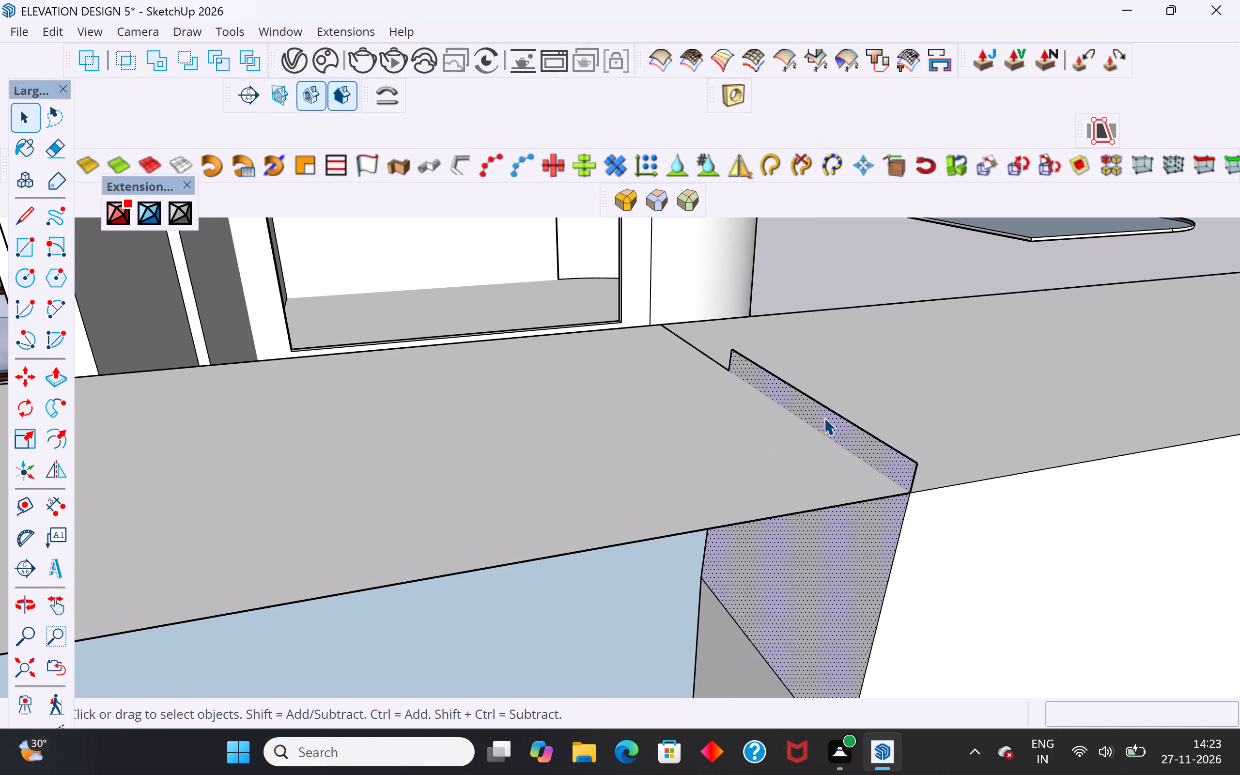
click(846, 417)
scroll(765, 431, down, 2)
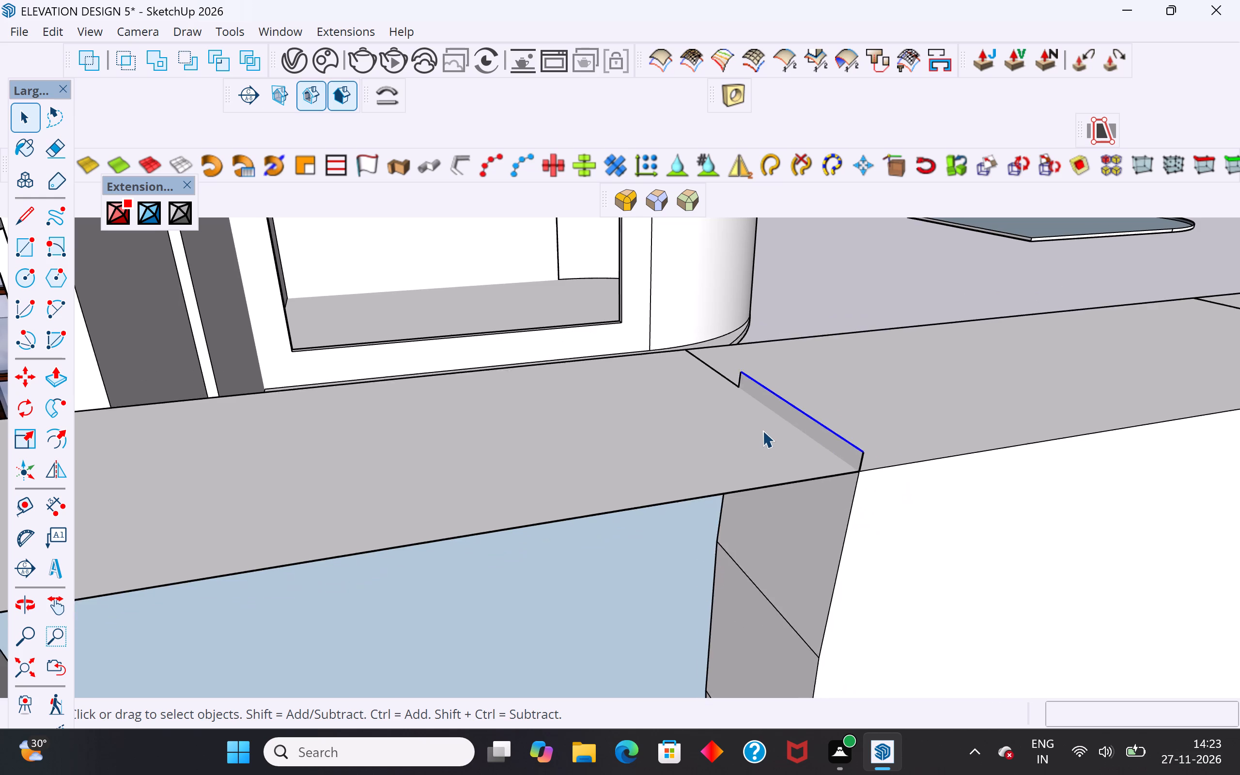
scroll(762, 430, down, 7)
scroll(754, 429, up, 1)
scroll(754, 429, down, 20)
scroll(754, 429, down, 9)
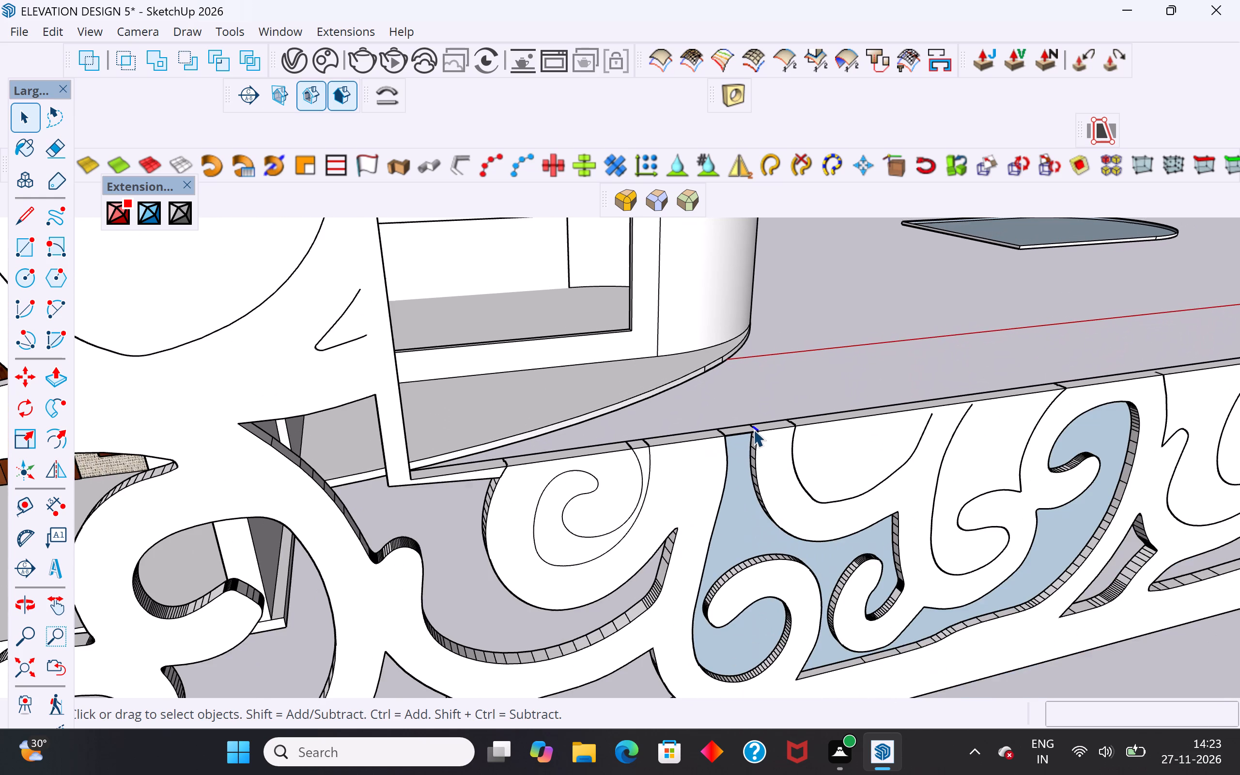
middle_drag(776, 451, 784, 391)
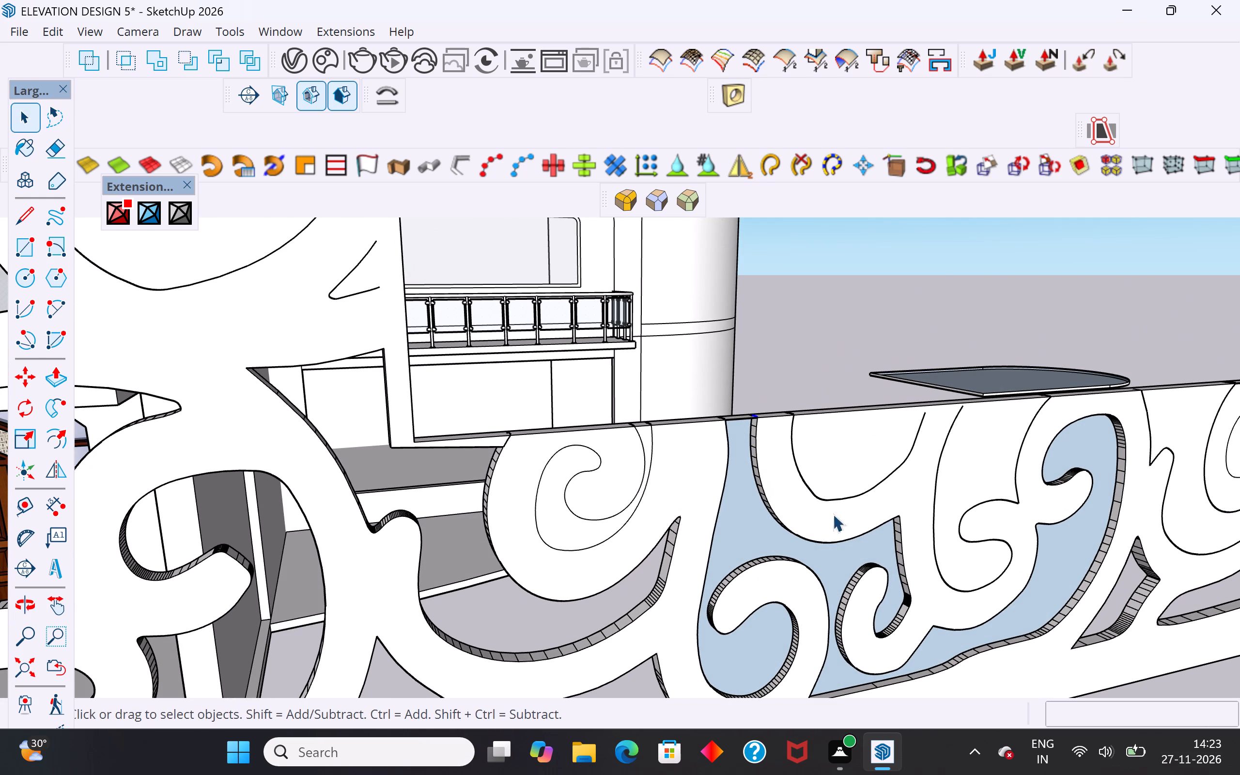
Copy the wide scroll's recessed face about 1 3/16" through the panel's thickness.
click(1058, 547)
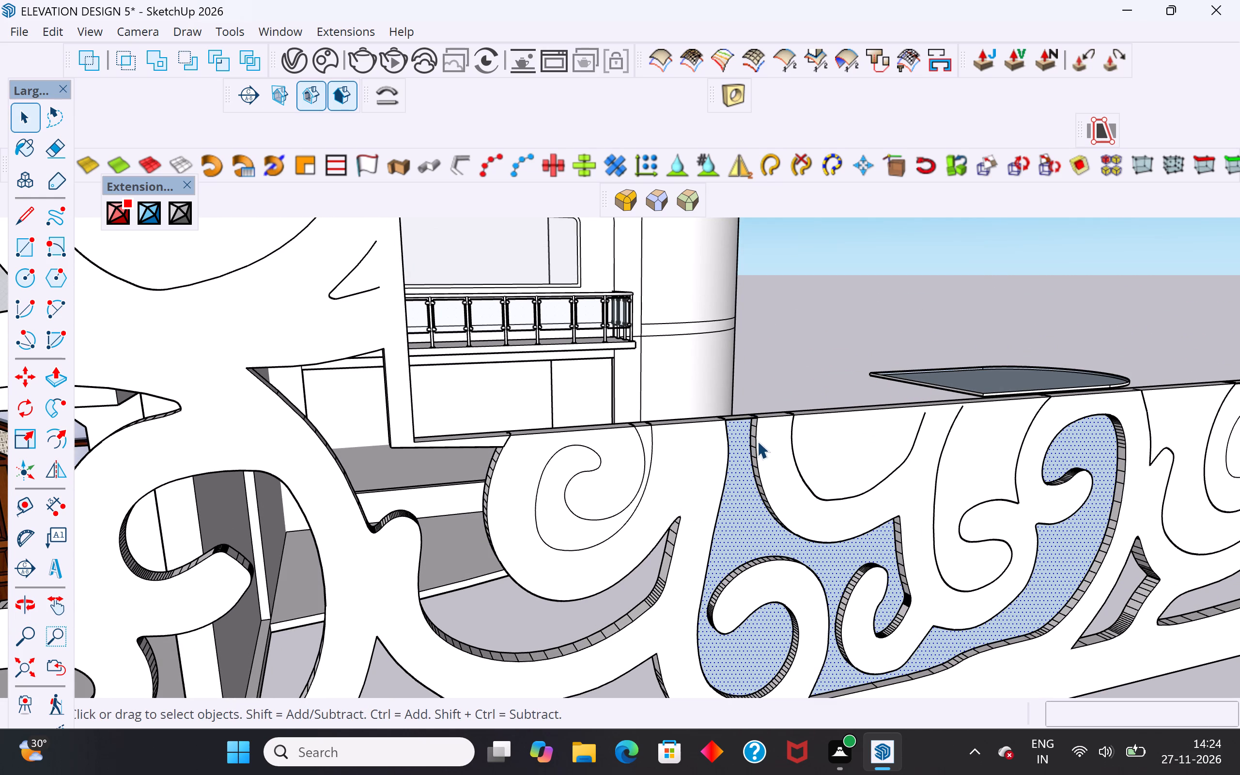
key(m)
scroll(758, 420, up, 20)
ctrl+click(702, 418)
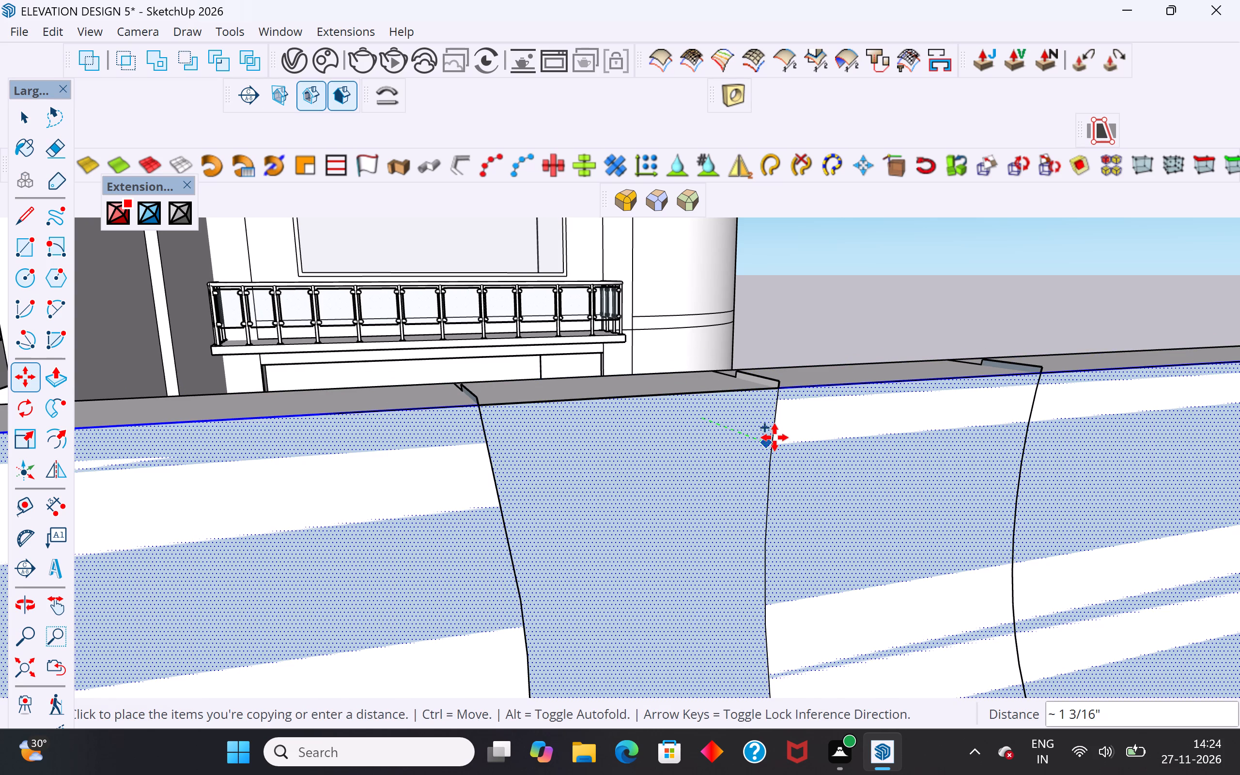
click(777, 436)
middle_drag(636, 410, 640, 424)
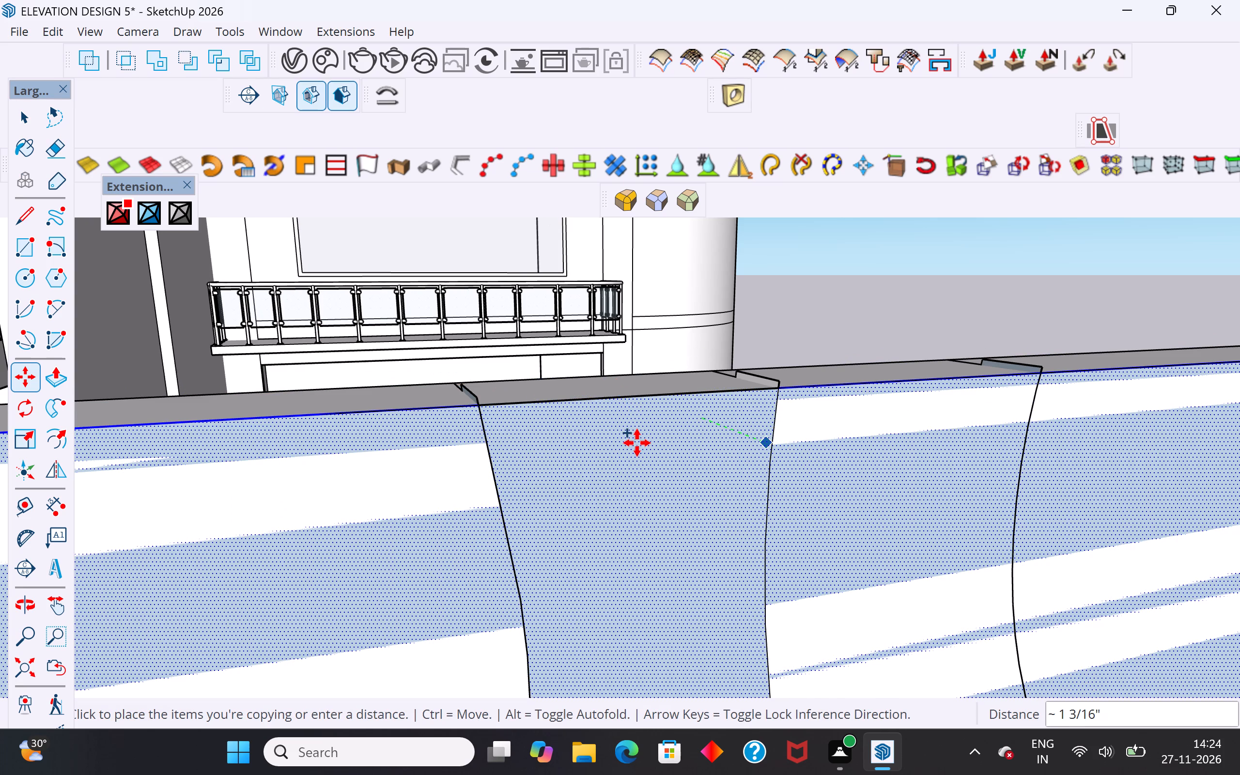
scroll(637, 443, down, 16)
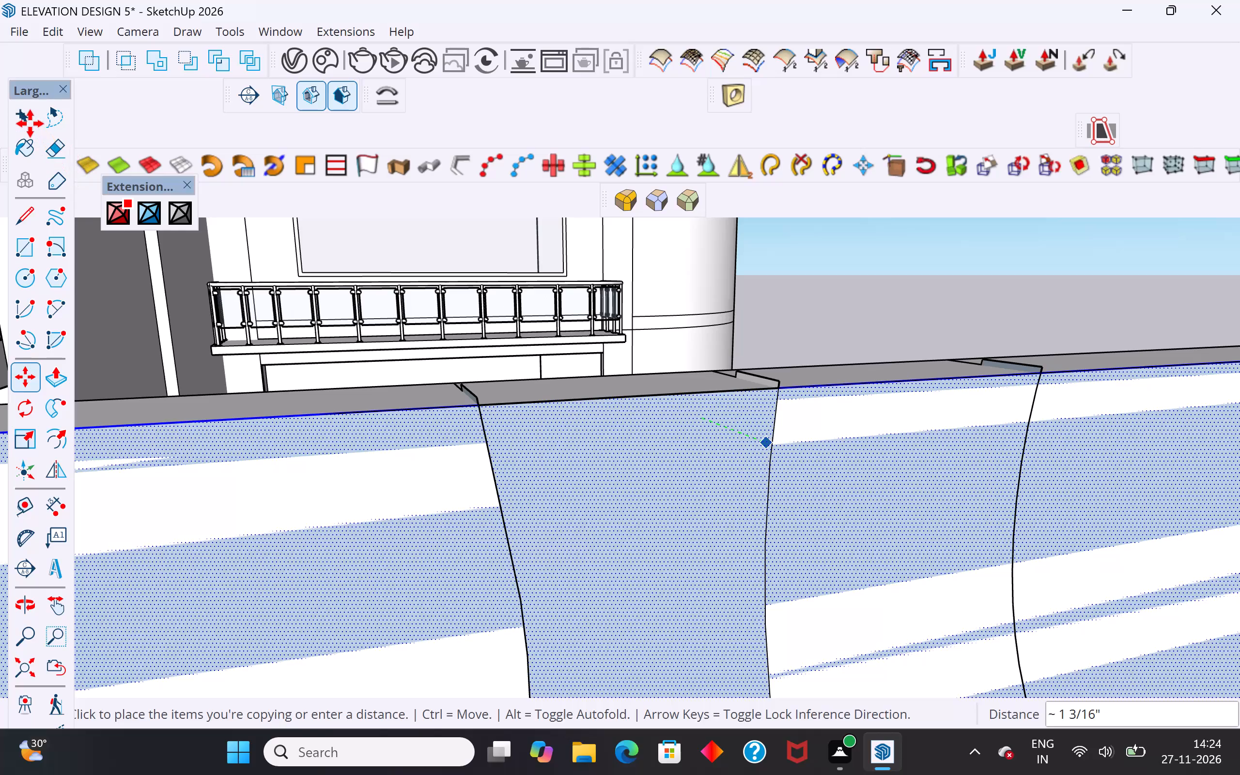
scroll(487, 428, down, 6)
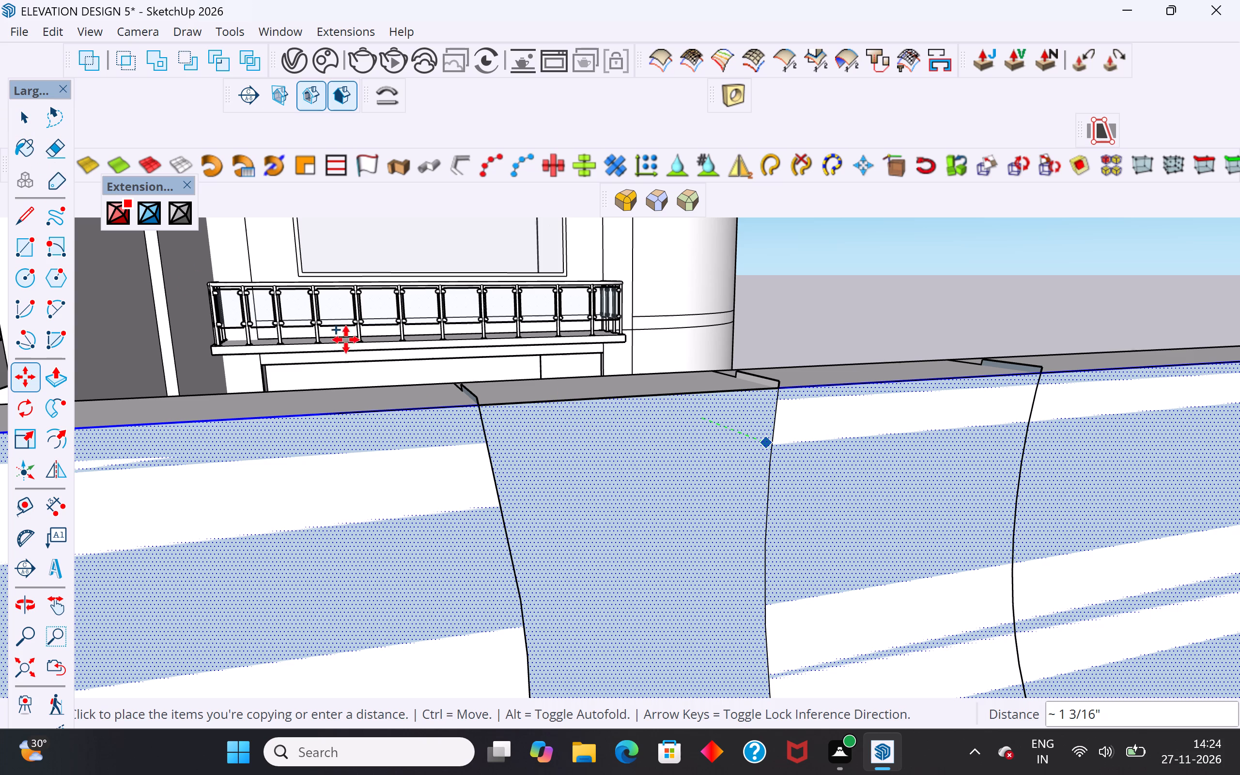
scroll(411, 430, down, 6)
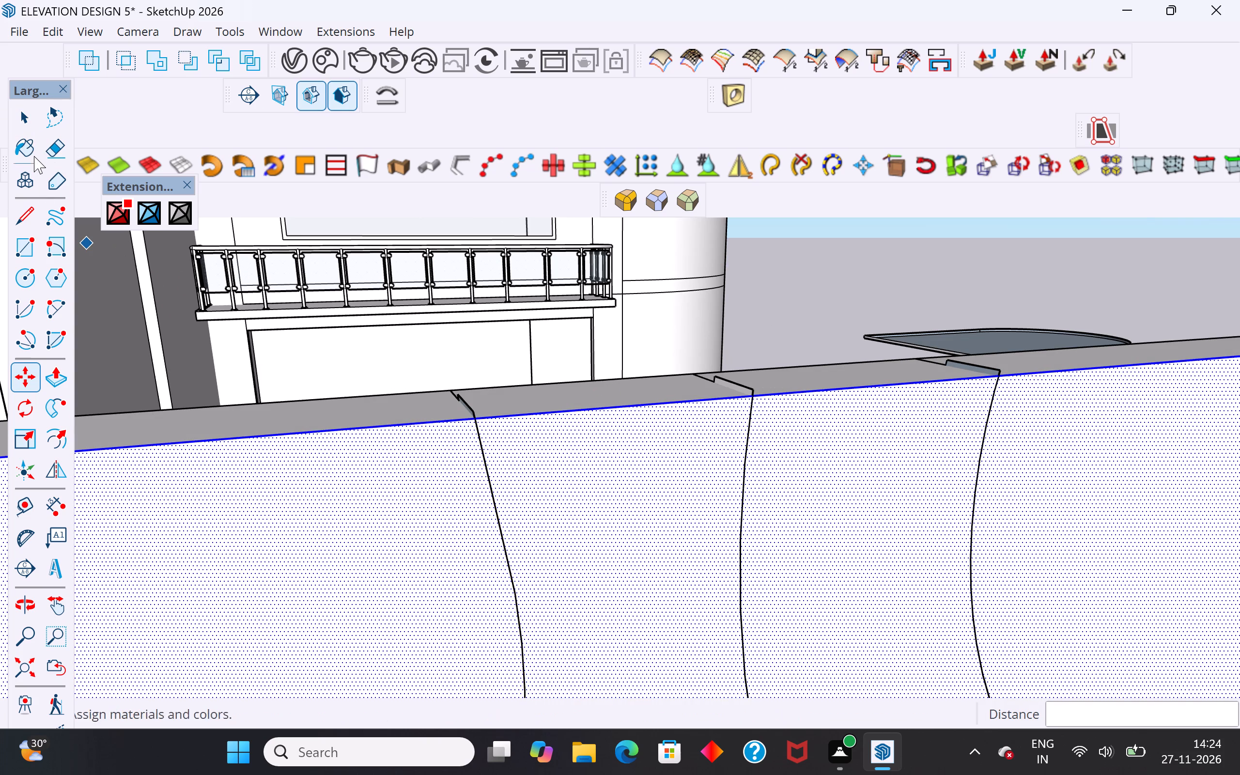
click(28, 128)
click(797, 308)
Examine the lower border's wide scroll and neighbouring spirals from above and from the front.
scroll(788, 367, down, 2)
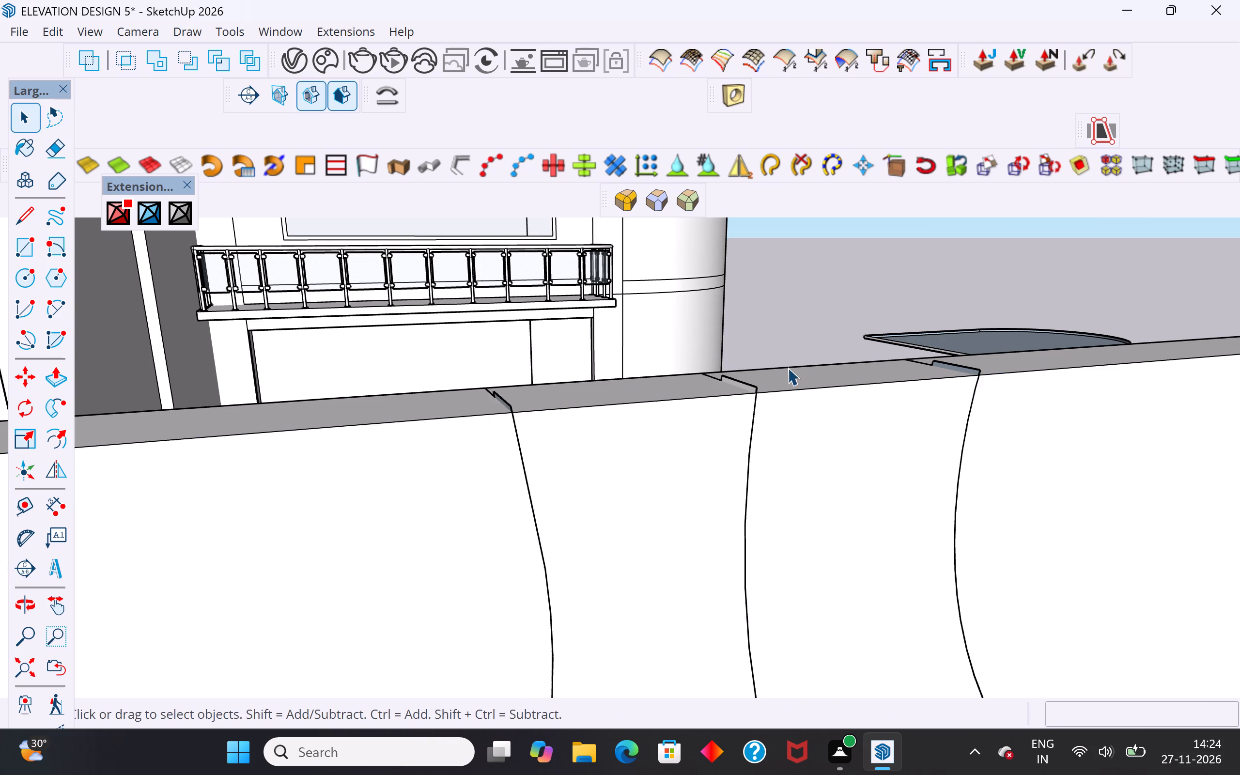
scroll(788, 368, down, 20)
scroll(788, 368, down, 3)
middle_drag(811, 441, 815, 510)
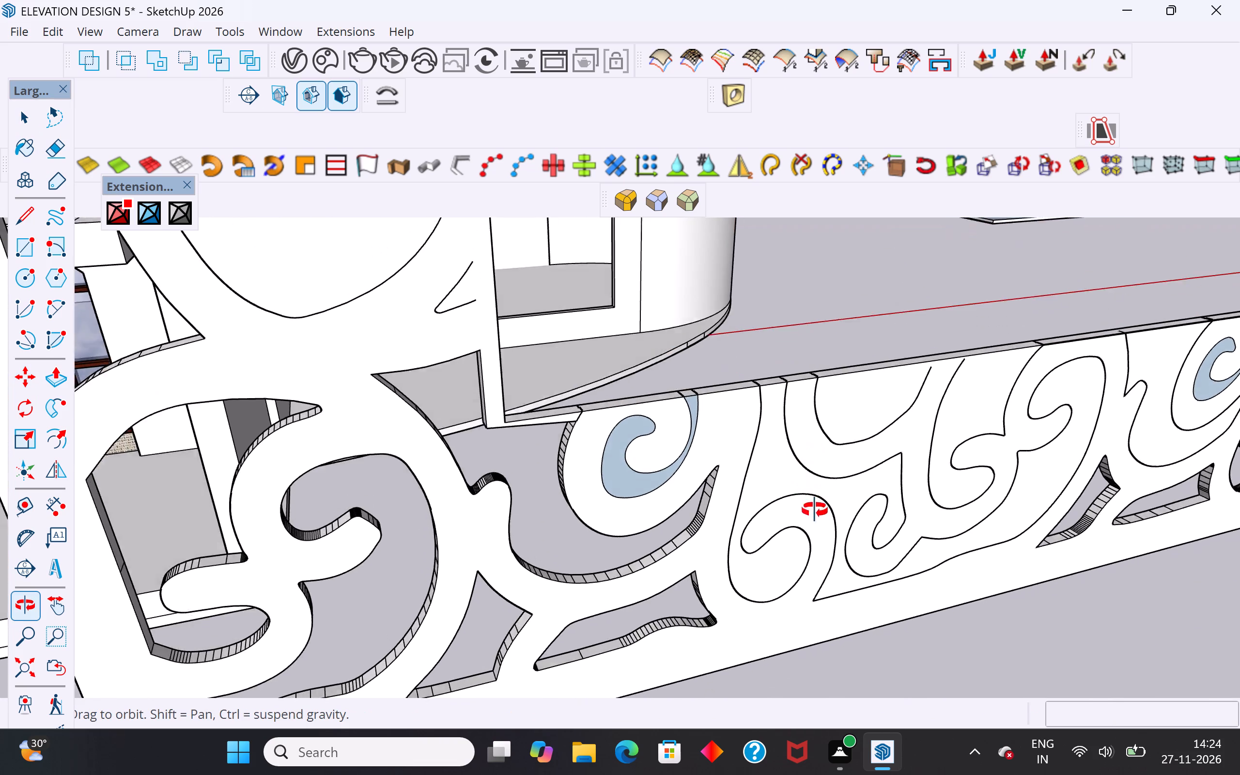
middle_drag(815, 510, 778, 417)
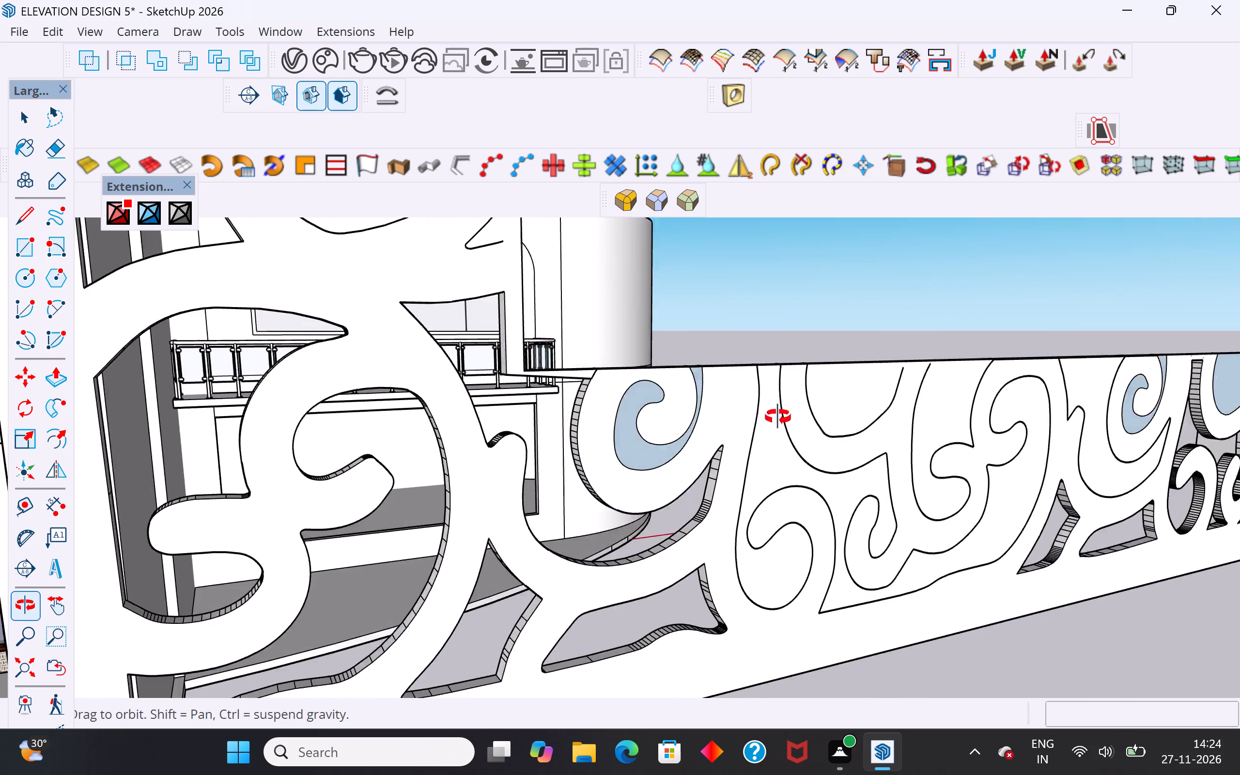
middle_drag(778, 417, 743, 419)
scroll(672, 431, down, 6)
click(728, 451)
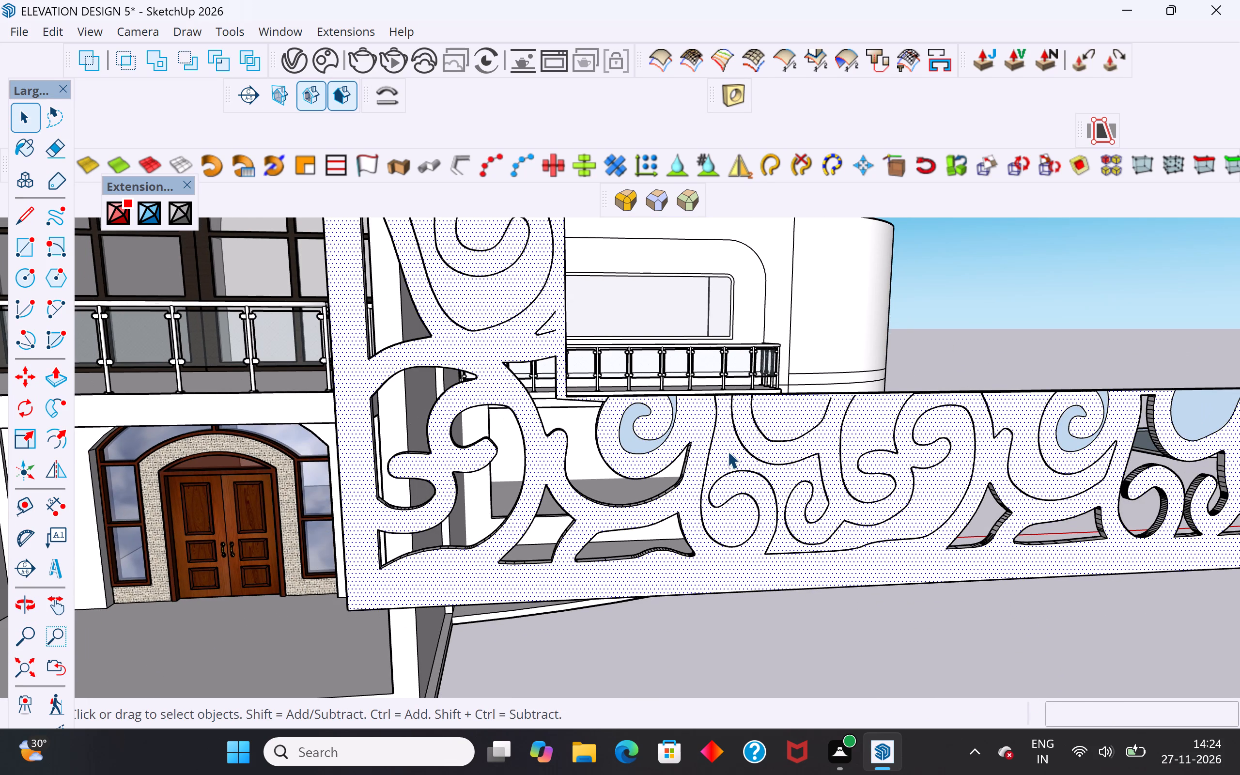
scroll(623, 432, up, 1)
scroll(623, 432, down, 1)
scroll(623, 432, up, 1)
click(993, 322)
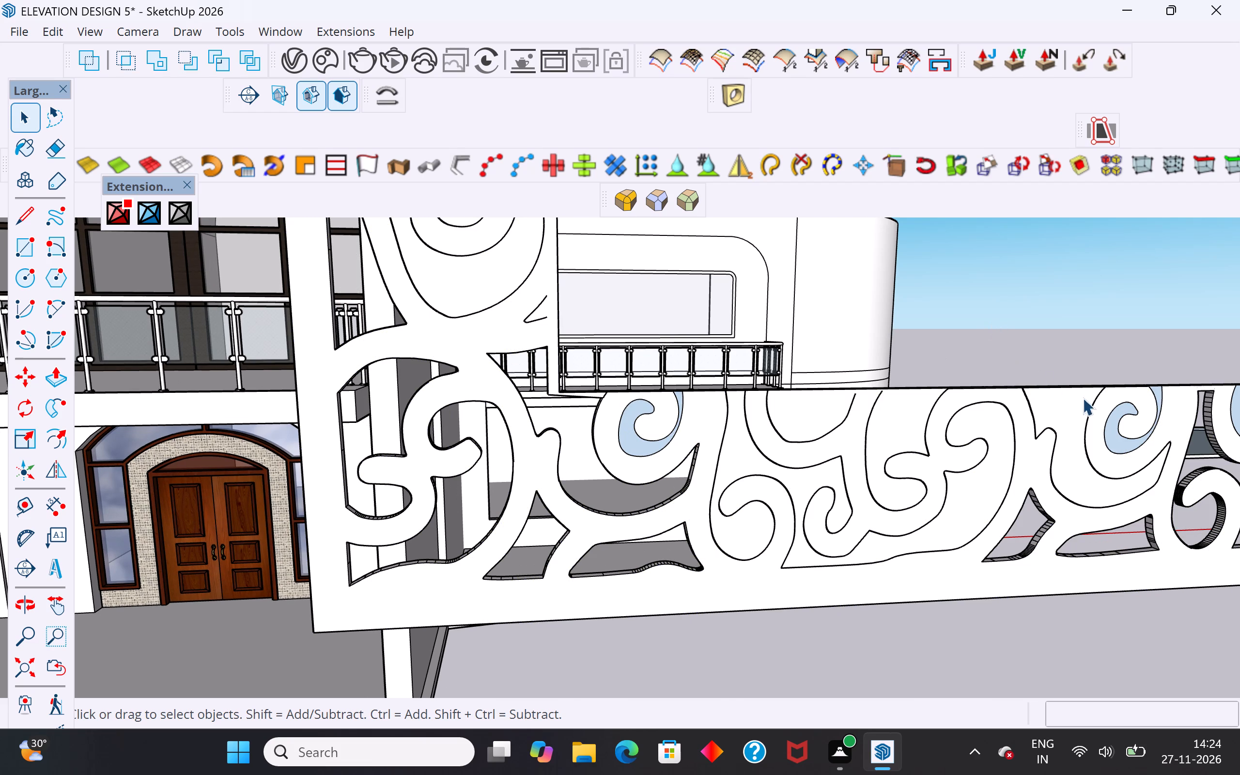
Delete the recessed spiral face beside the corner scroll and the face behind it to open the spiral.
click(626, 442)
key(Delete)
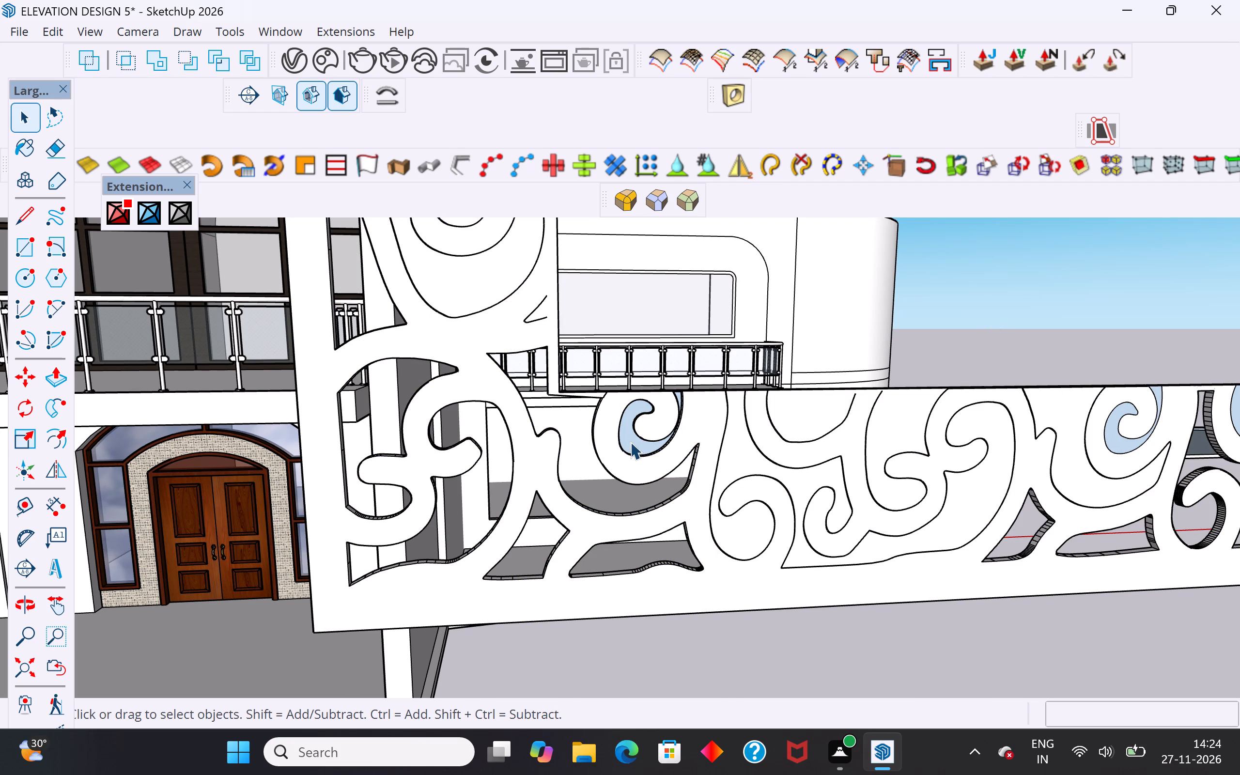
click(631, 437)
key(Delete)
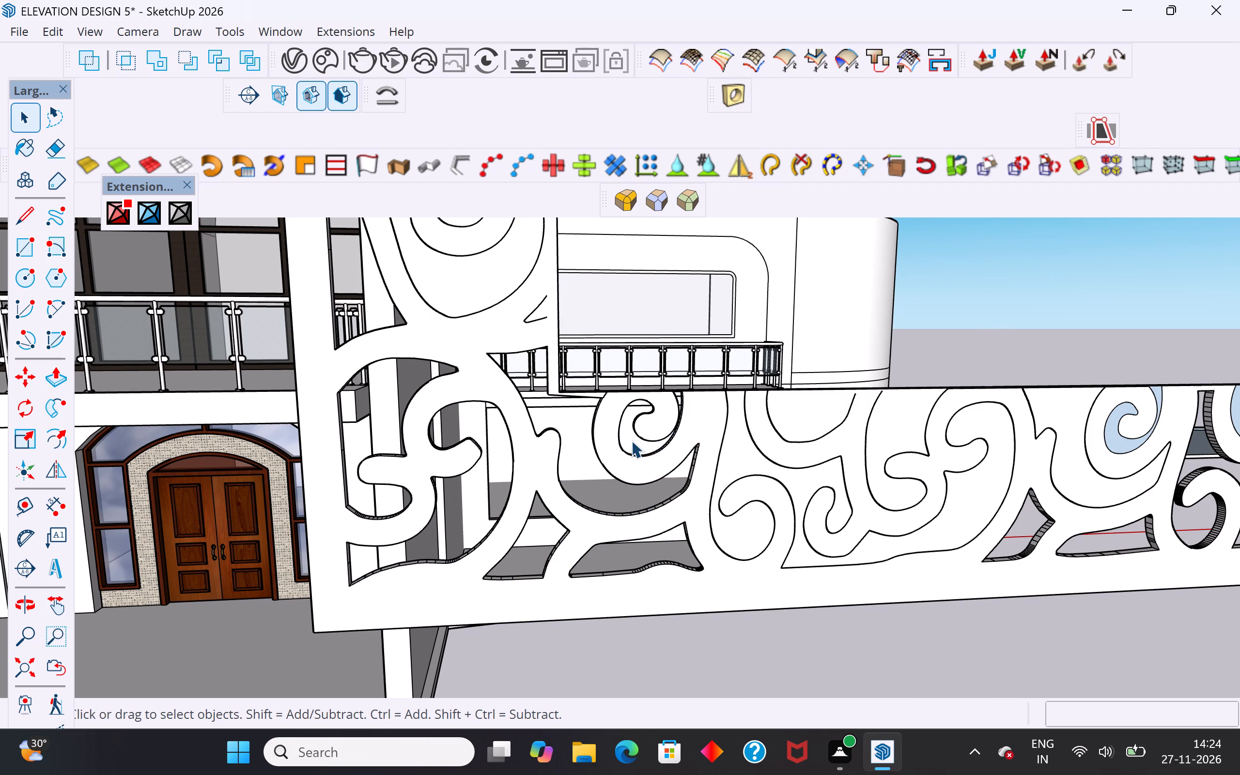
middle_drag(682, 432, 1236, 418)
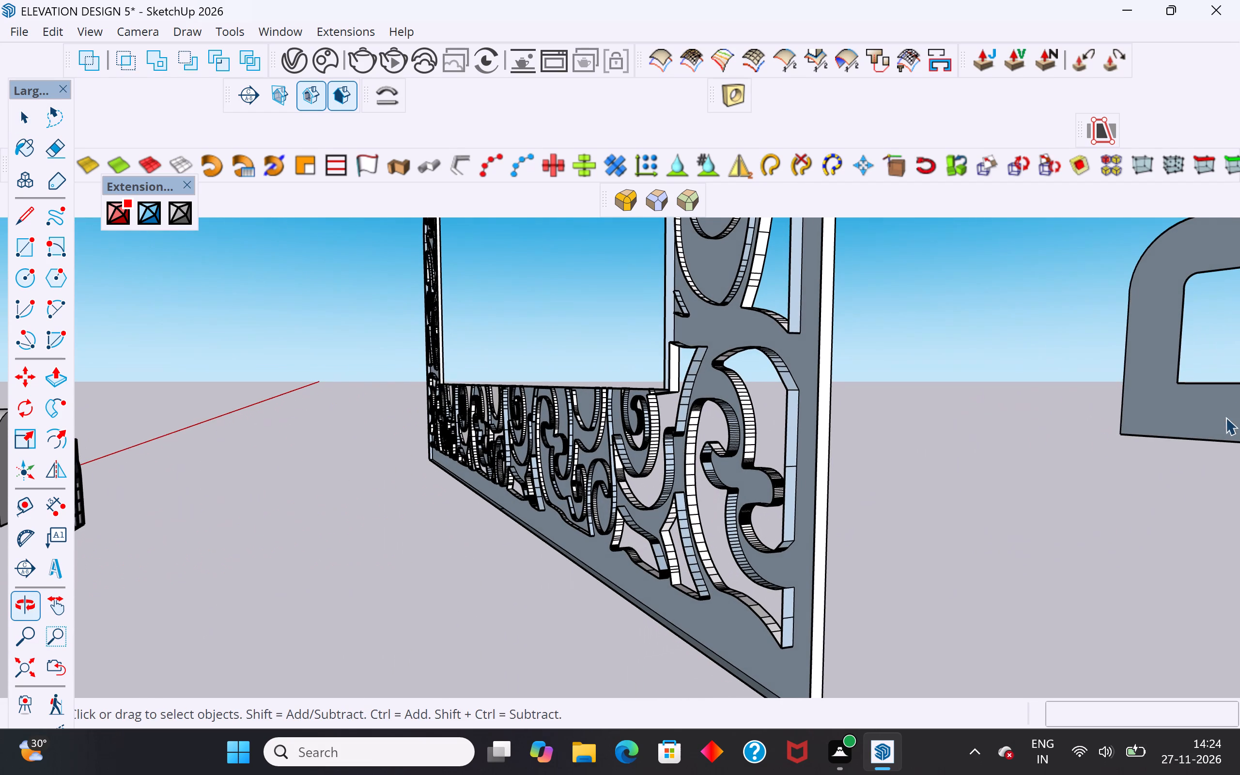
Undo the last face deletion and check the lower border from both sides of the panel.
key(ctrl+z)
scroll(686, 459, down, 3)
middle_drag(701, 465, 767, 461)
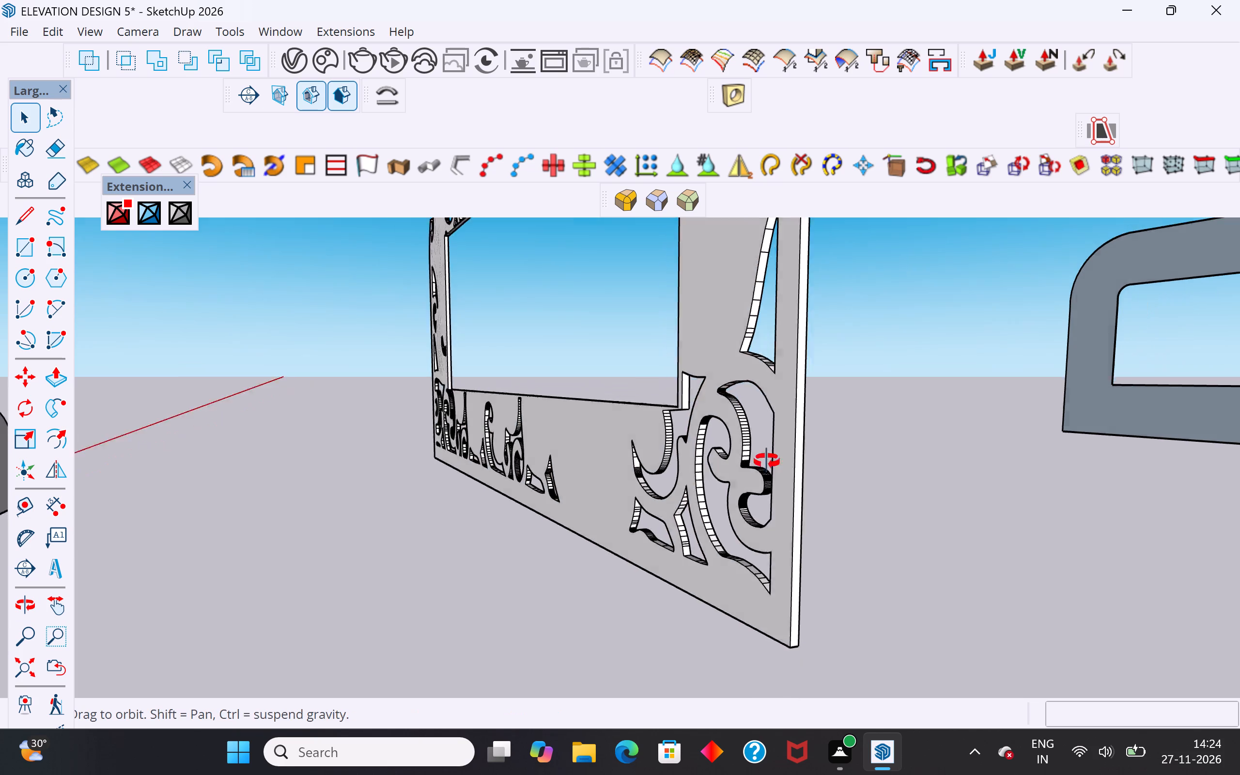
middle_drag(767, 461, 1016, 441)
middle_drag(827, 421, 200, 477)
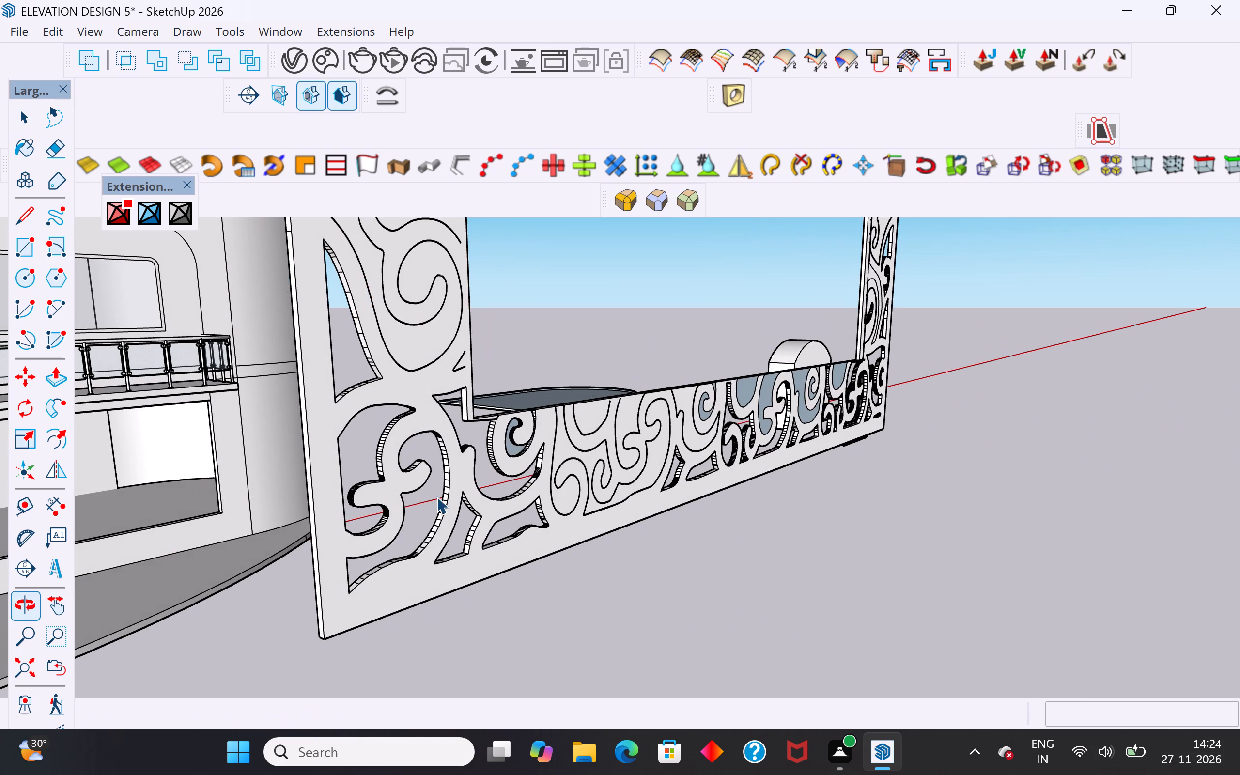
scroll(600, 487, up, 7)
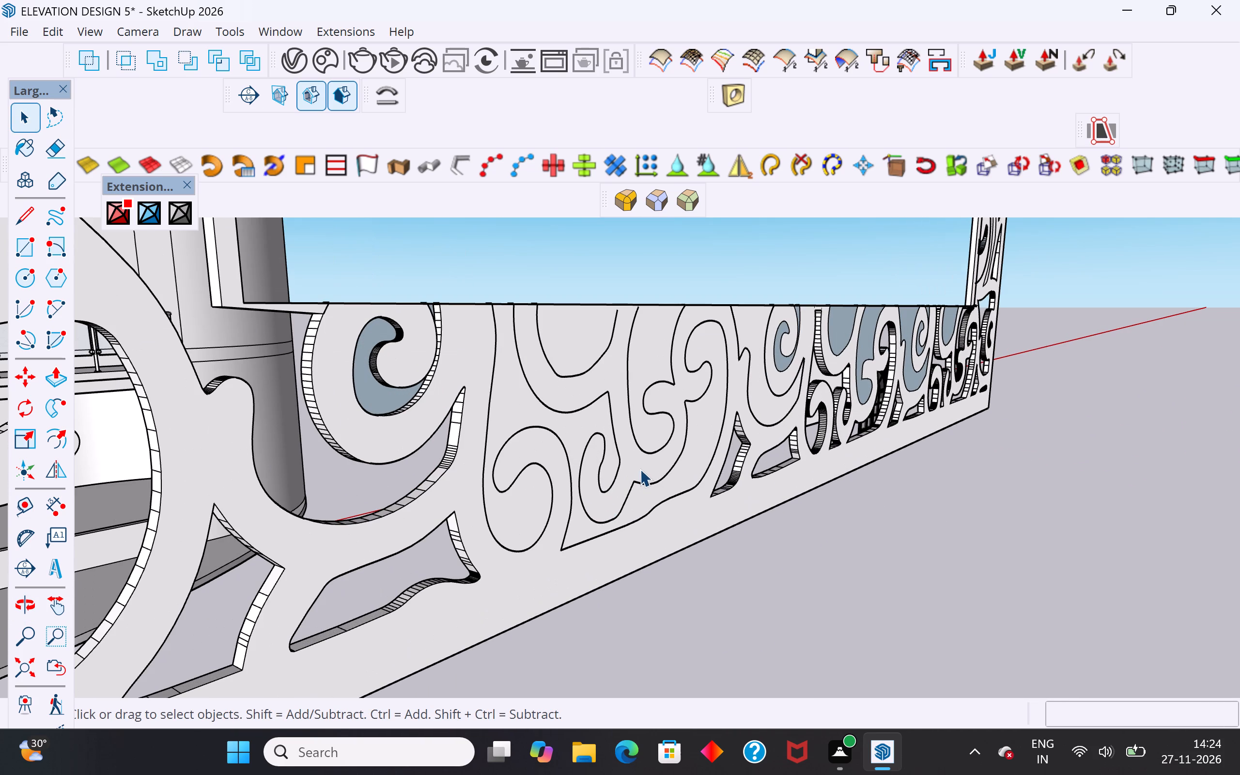
Undo the recent edits step by step, back to before the lower border's spirals and corner scroll were pushed and opened.
key(ctrl+z)
key(ctrl+z)
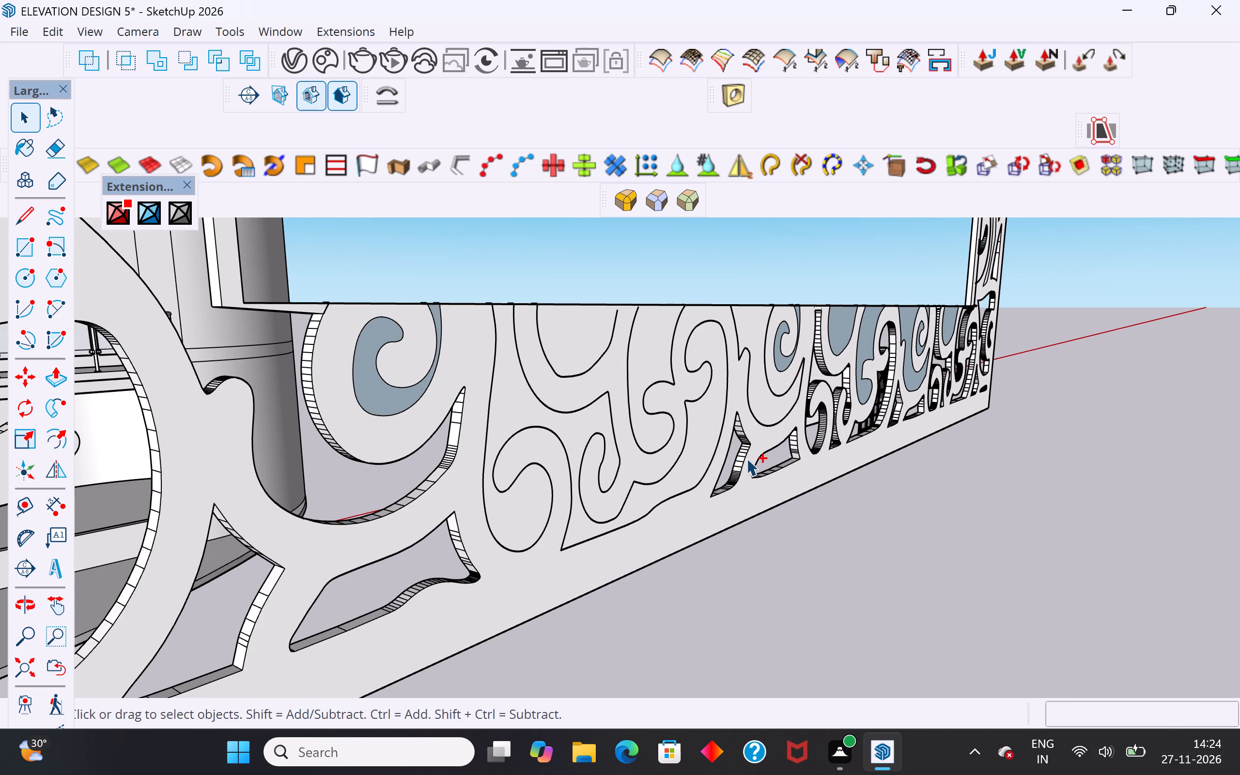
key(ctrl+z)
key(ctrl+z)
key(ctrl+z)
key(ctrl+z)
key(ctrl+z)
key(ctrl+z)
key(ctrl+z)
key(ctrl+z)
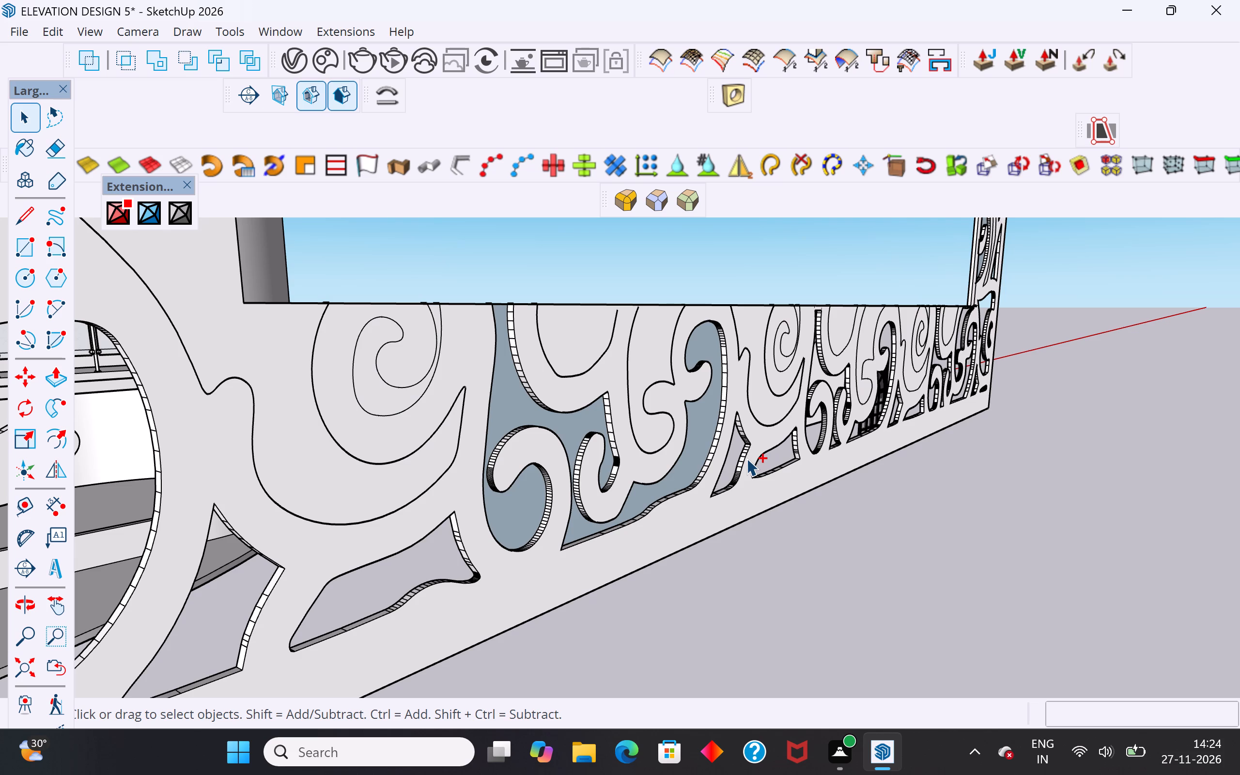
key(ctrl+z)
key(ctrl+z)
key(ctrl+z)
key(ctrl+z)
key(ctrl+z)
key(ctrl+z)
key(ctrl+z)
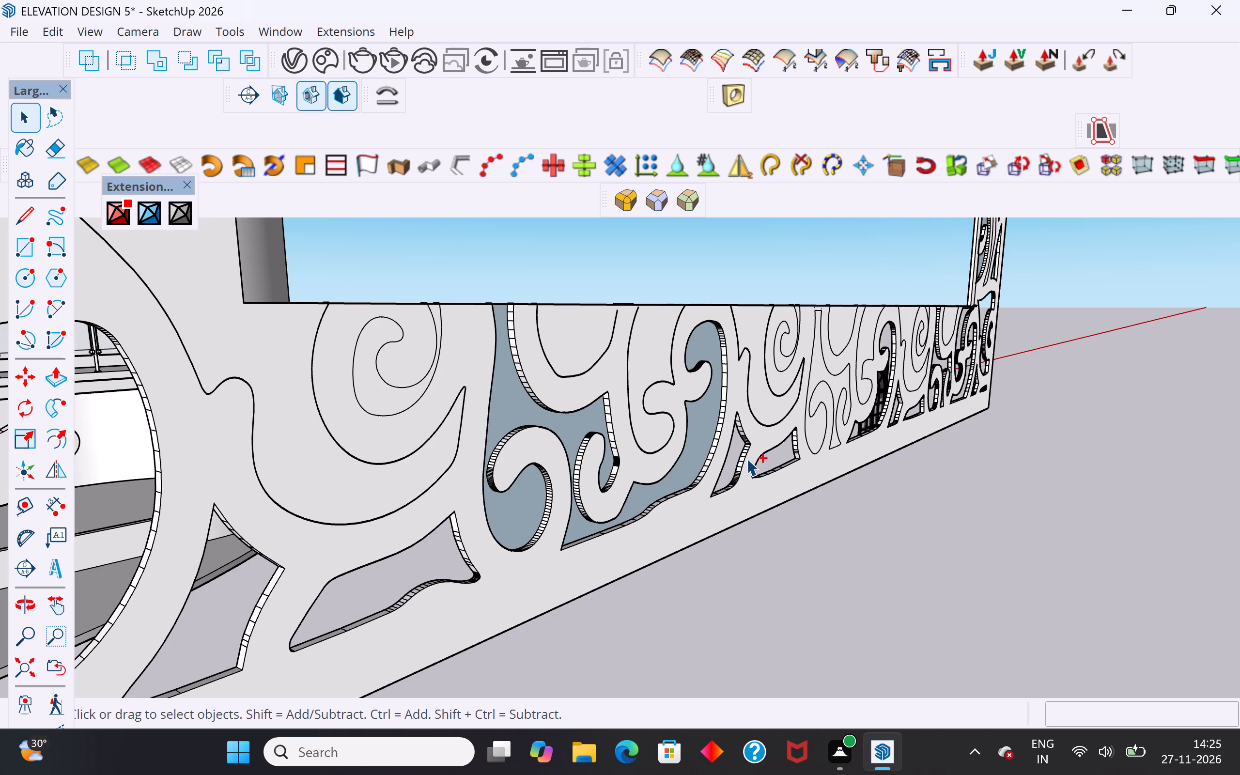
key(ctrl+z)
key(ctrl+z)
key(ctrl+z)
key(ctrl+z)
key(ctrl+z)
key(ctrl+z)
key(ctrl+z)
key(ctrl+z)
key(ctrl+z)
key(ctrl+z)
key(ctrl+z)
key(ctrl+z)
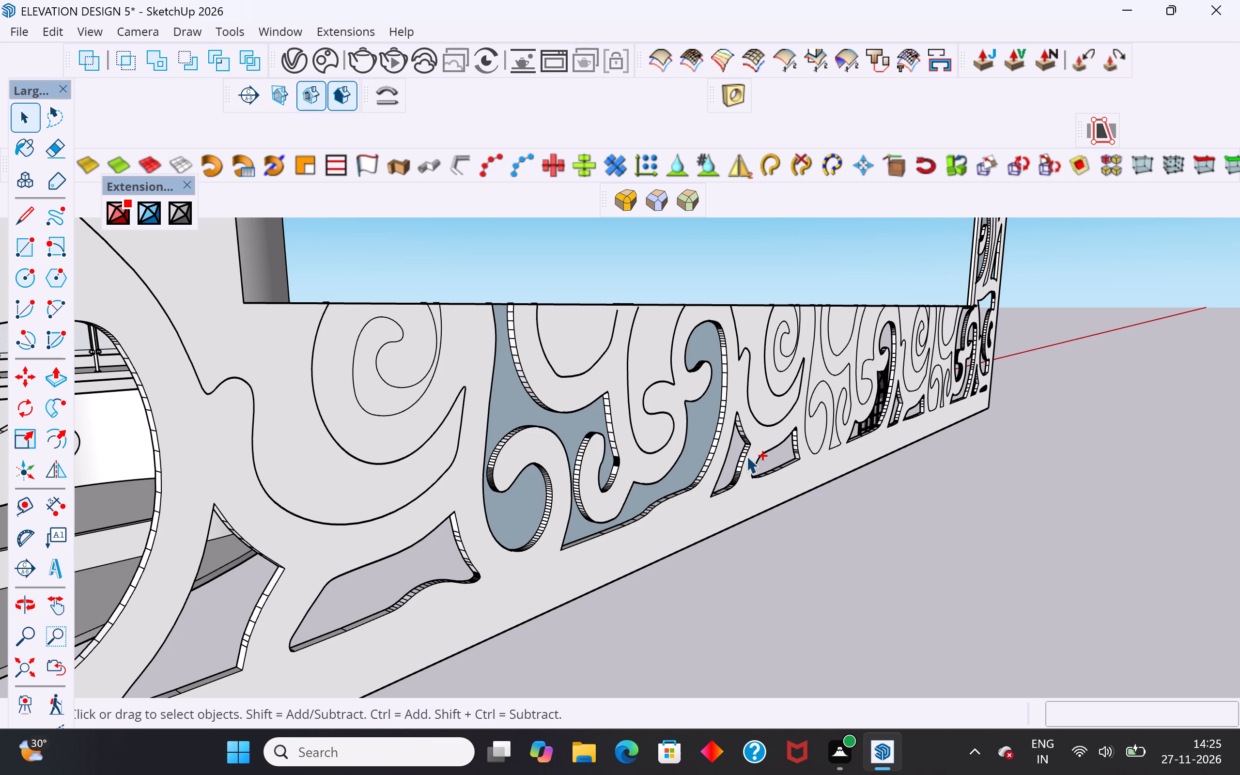
key(ctrl+z)
key(ctrl+z)
key(ctrl+z)
key(ctrl+z)
key(ctrl+z)
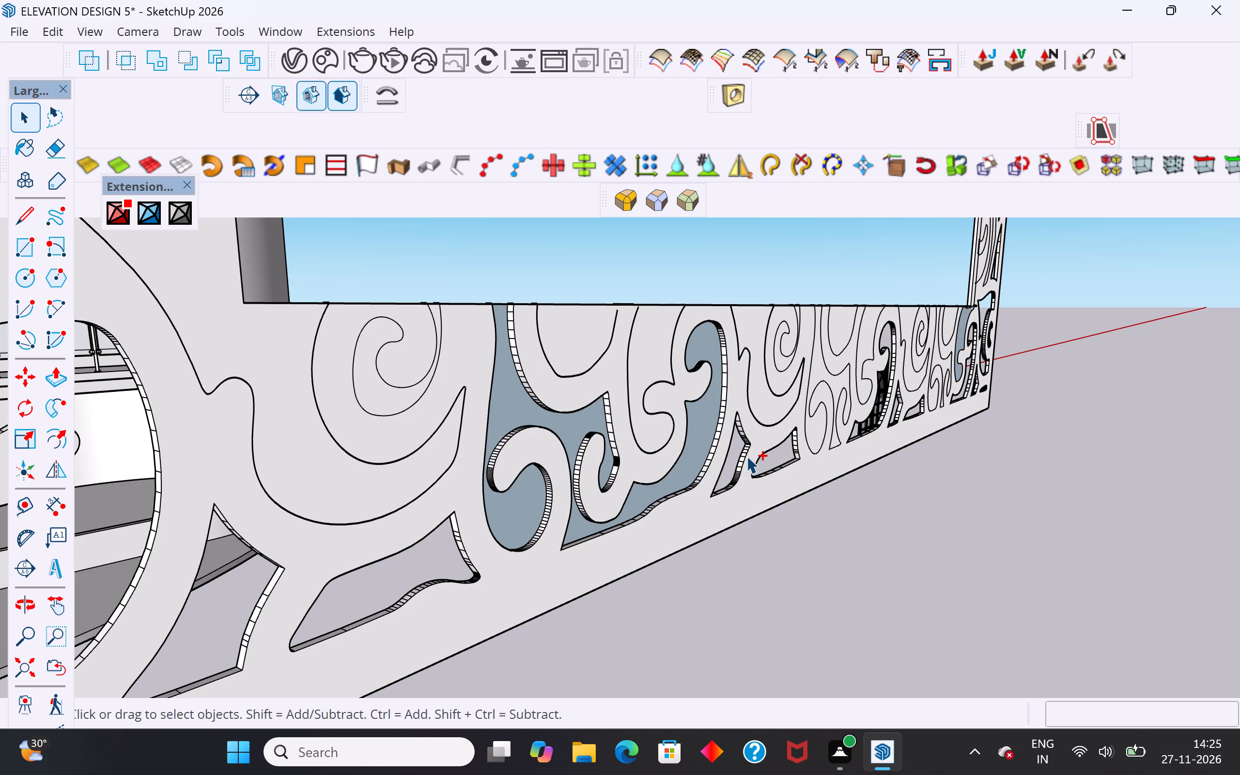
key(ctrl+z)
key(ctrl+z)
key(ctrl+z)
key(ctrl+z)
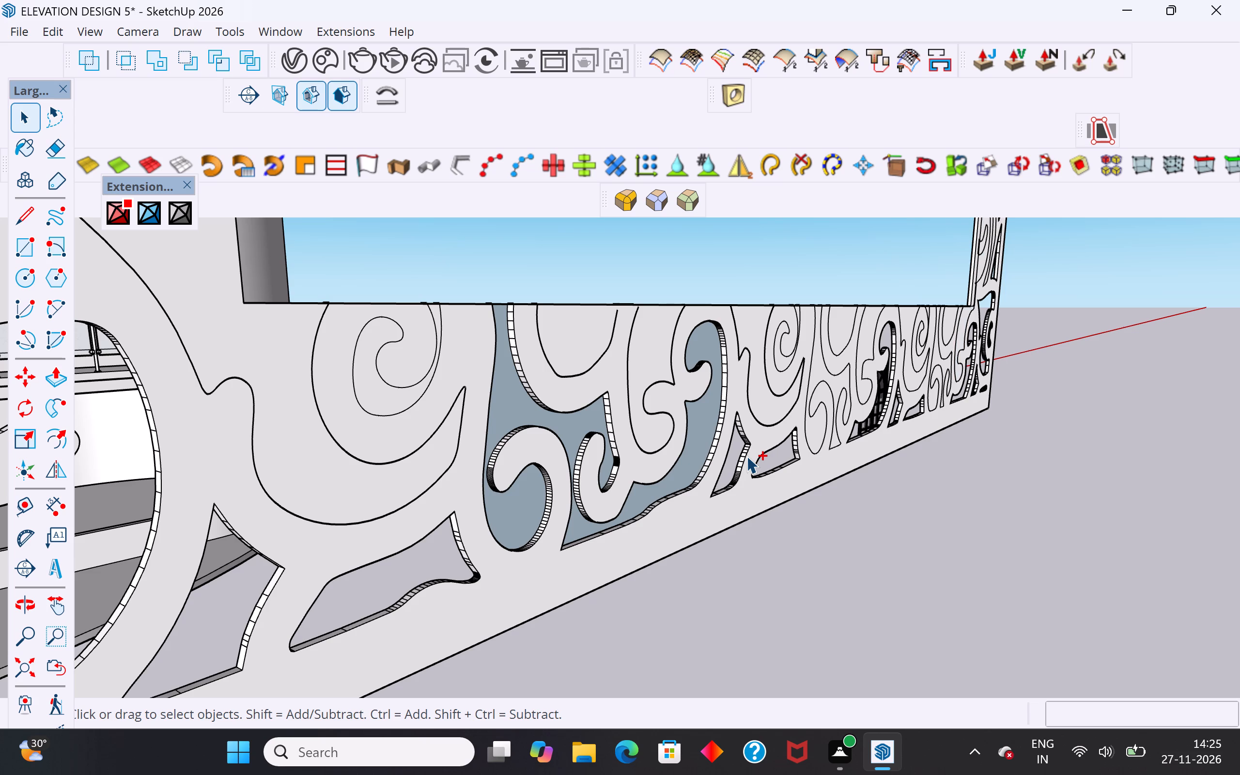
key(ctrl+z)
key(ctrl+z)
key(ctrl+z)
key(ctrl+z)
key(ctrl+z)
Examine the lower border's wide scroll from the front and back of the panel.
scroll(582, 512, down, 13)
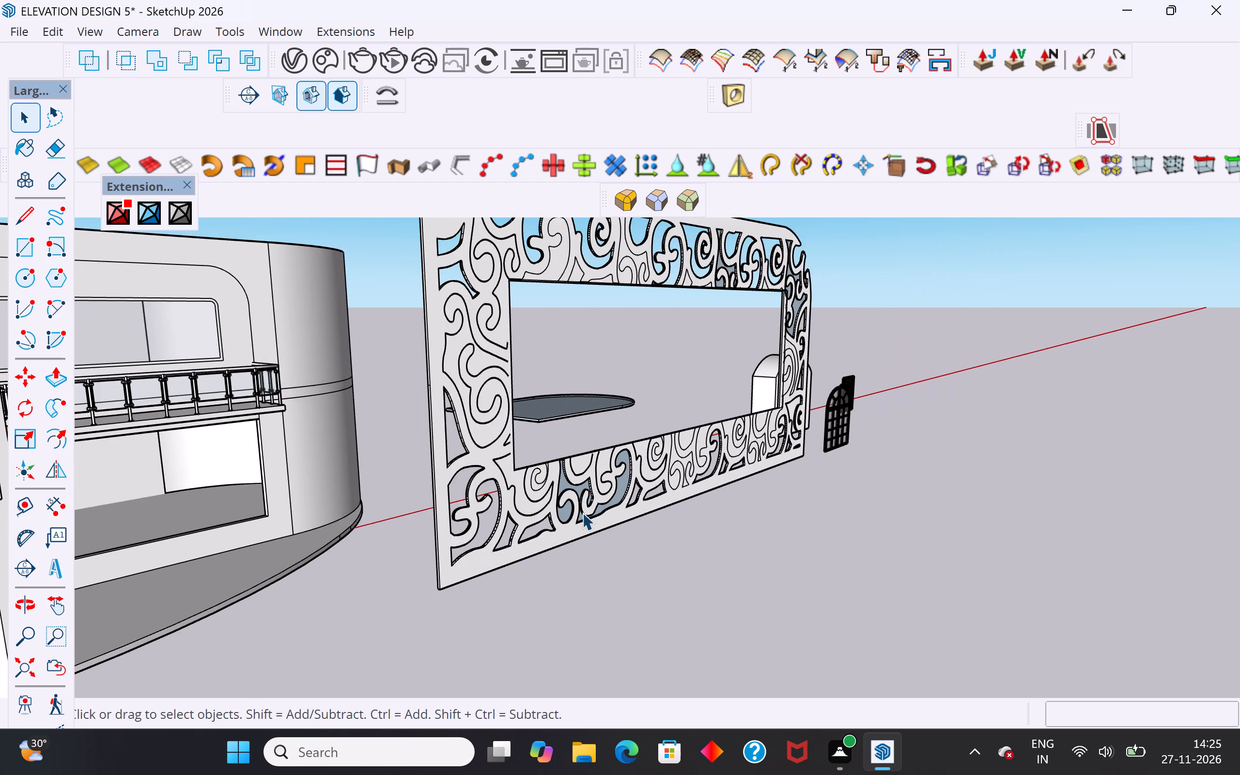
middle_drag(585, 512, 966, 504)
scroll(715, 473, up, 6)
scroll(709, 464, down, 1)
scroll(709, 464, up, 3)
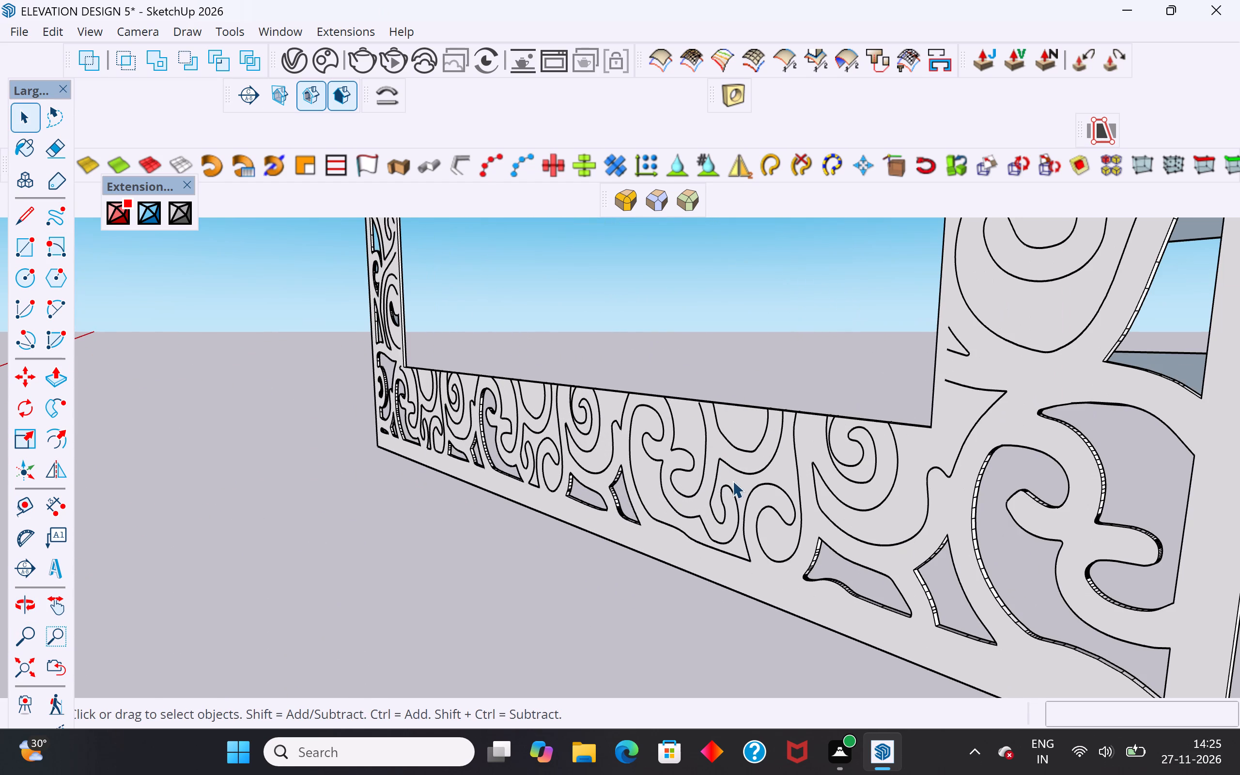
click(732, 480)
middle_drag(828, 477, 516, 472)
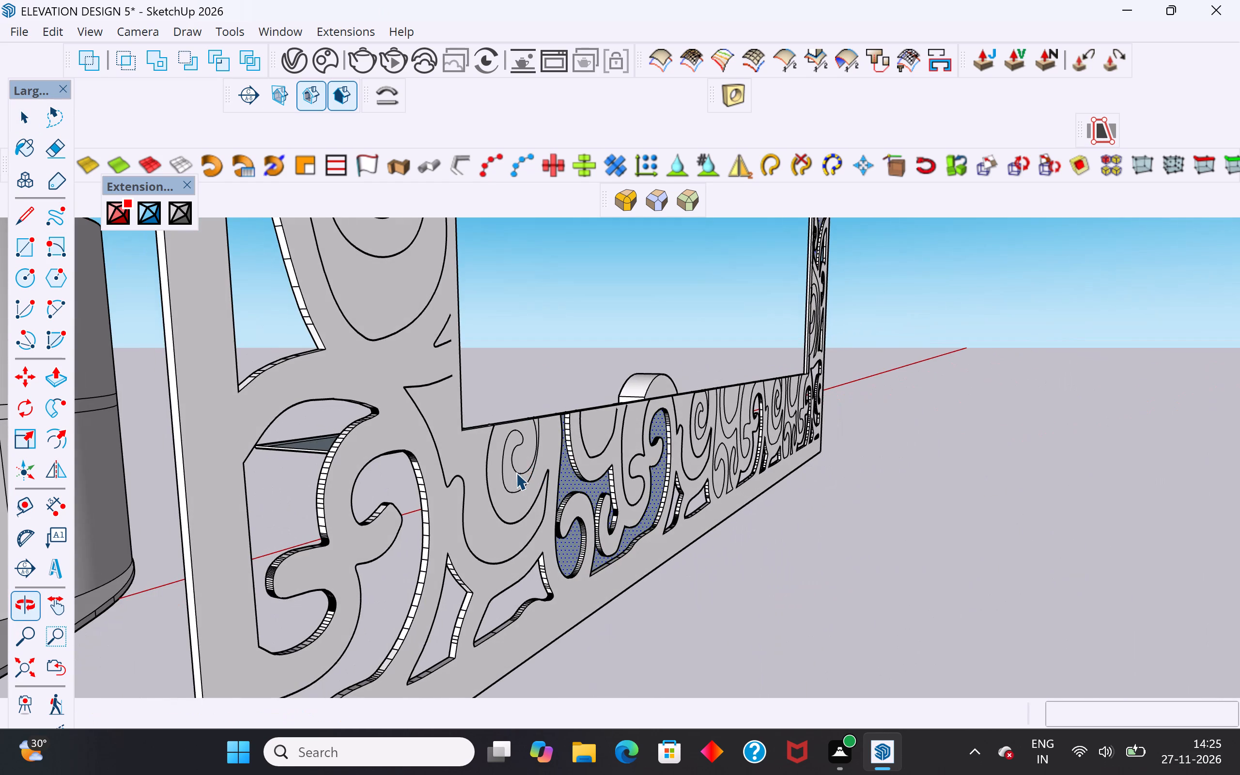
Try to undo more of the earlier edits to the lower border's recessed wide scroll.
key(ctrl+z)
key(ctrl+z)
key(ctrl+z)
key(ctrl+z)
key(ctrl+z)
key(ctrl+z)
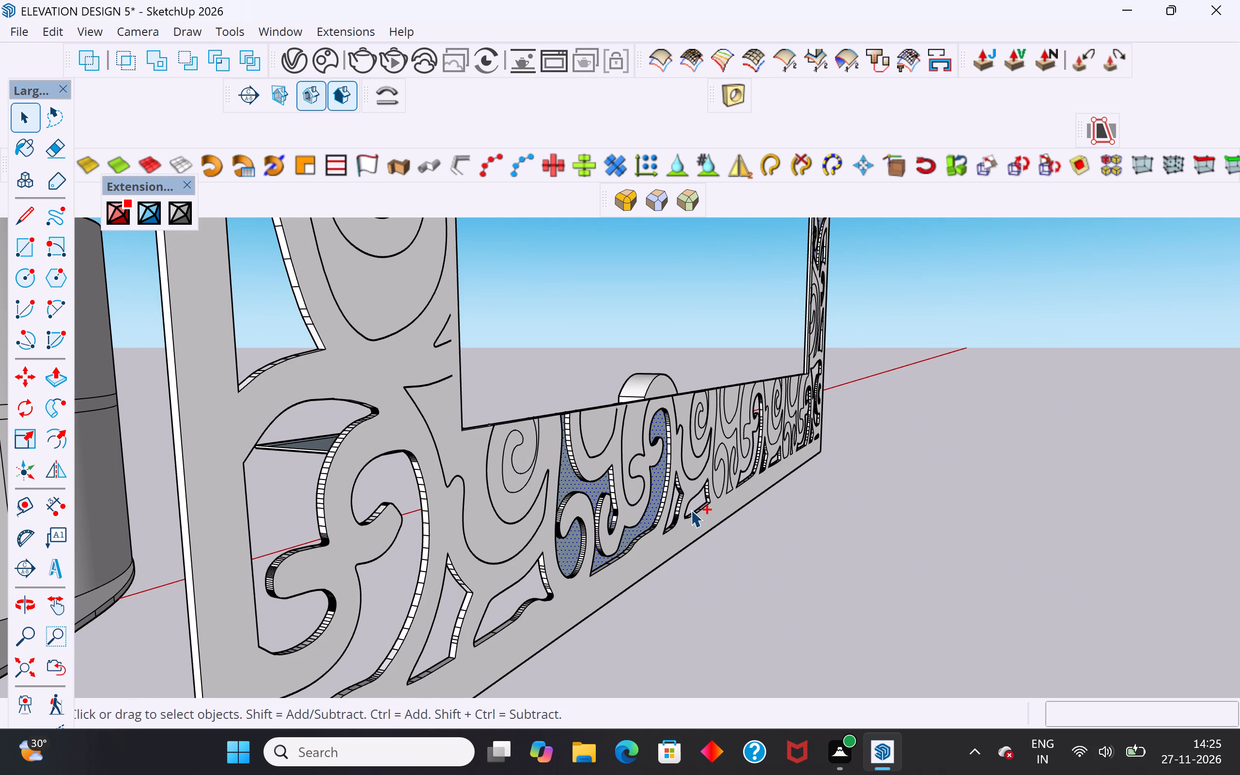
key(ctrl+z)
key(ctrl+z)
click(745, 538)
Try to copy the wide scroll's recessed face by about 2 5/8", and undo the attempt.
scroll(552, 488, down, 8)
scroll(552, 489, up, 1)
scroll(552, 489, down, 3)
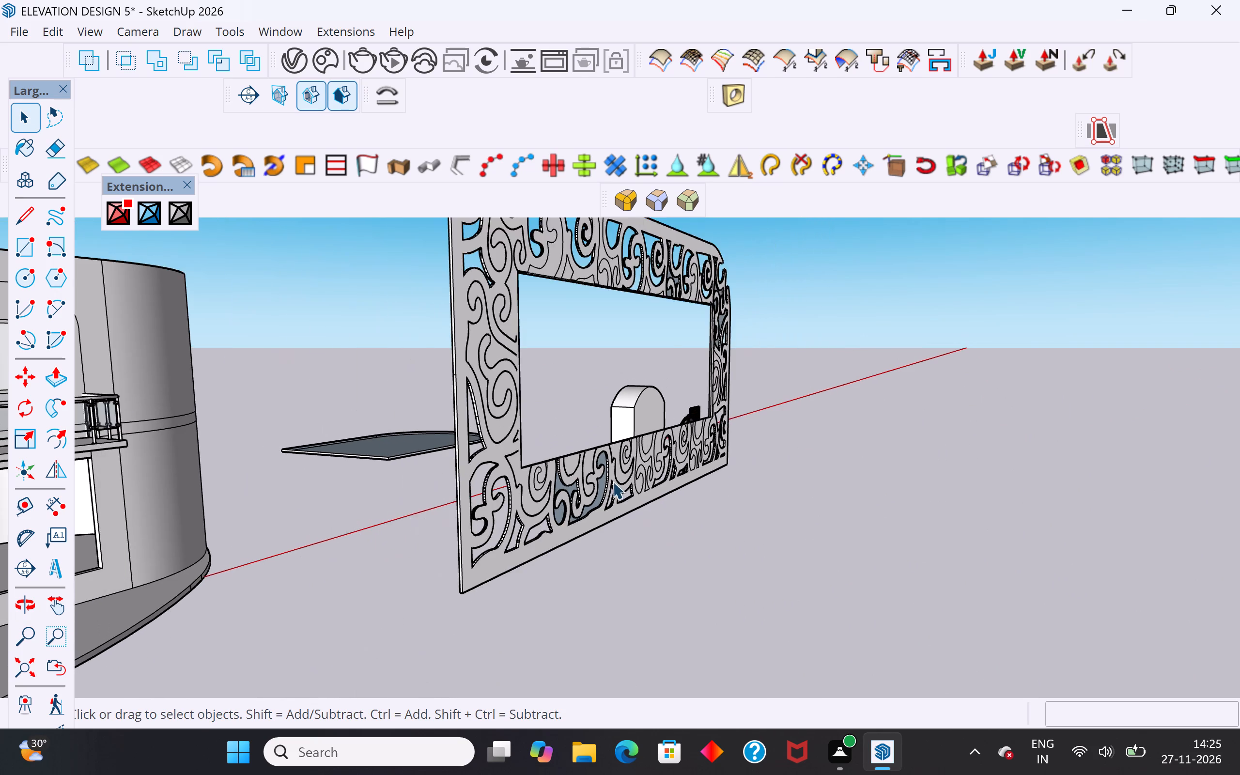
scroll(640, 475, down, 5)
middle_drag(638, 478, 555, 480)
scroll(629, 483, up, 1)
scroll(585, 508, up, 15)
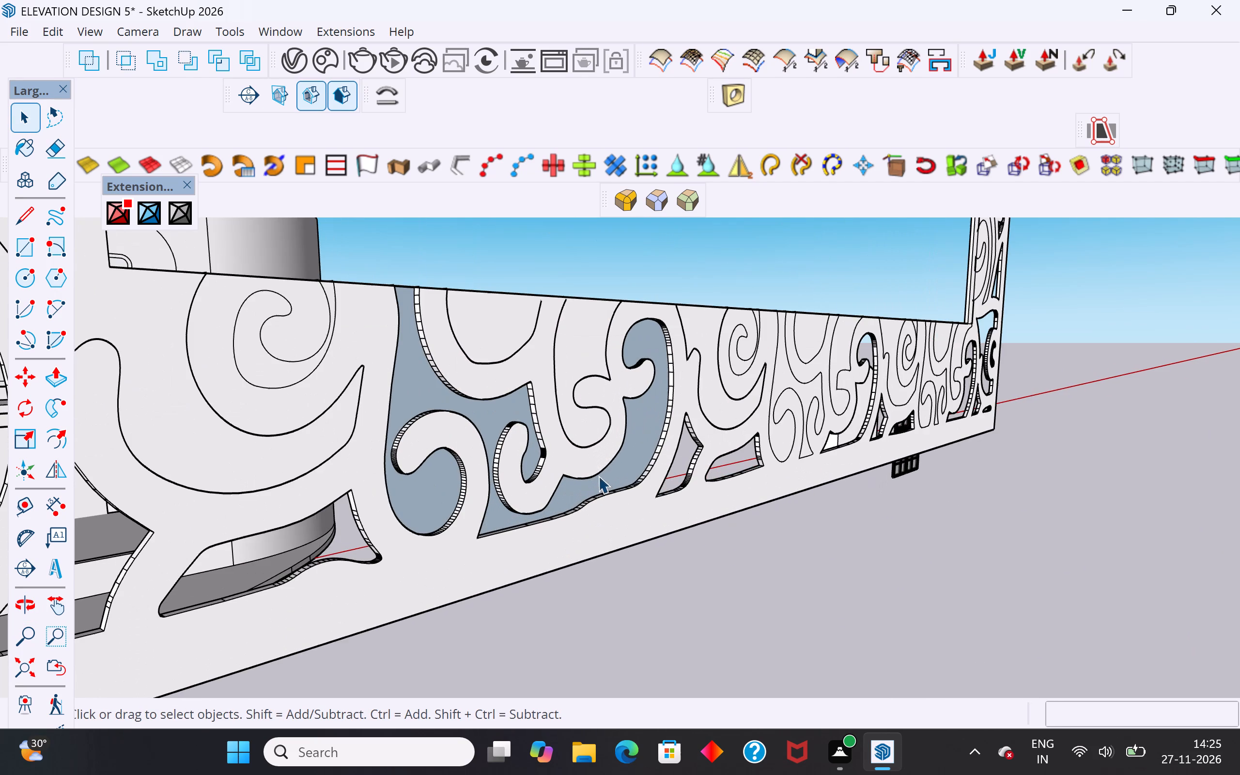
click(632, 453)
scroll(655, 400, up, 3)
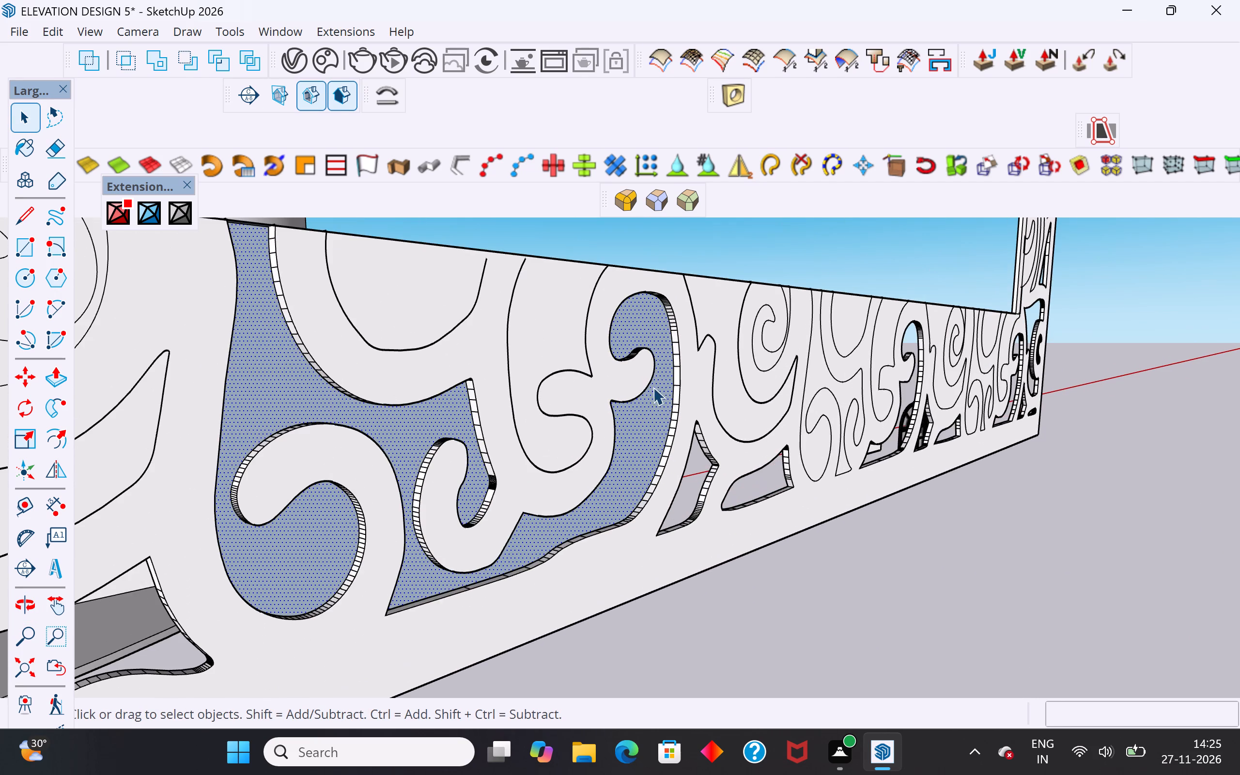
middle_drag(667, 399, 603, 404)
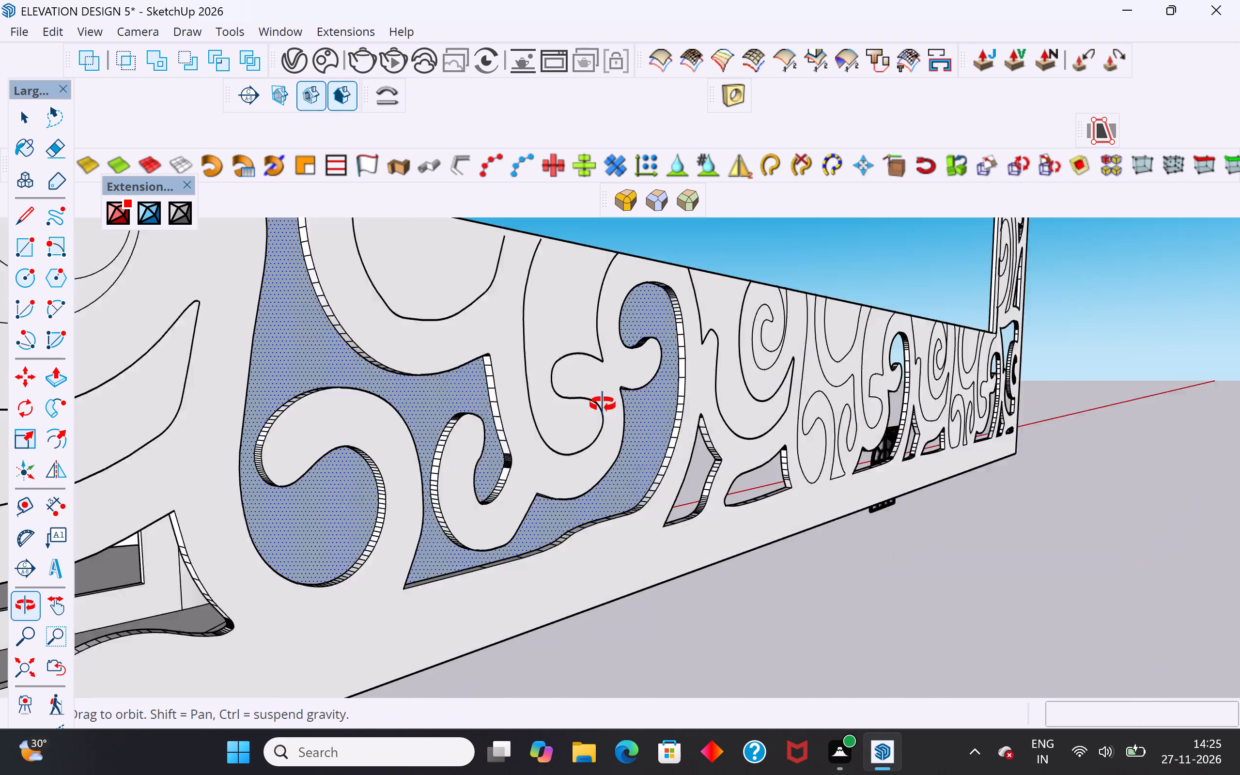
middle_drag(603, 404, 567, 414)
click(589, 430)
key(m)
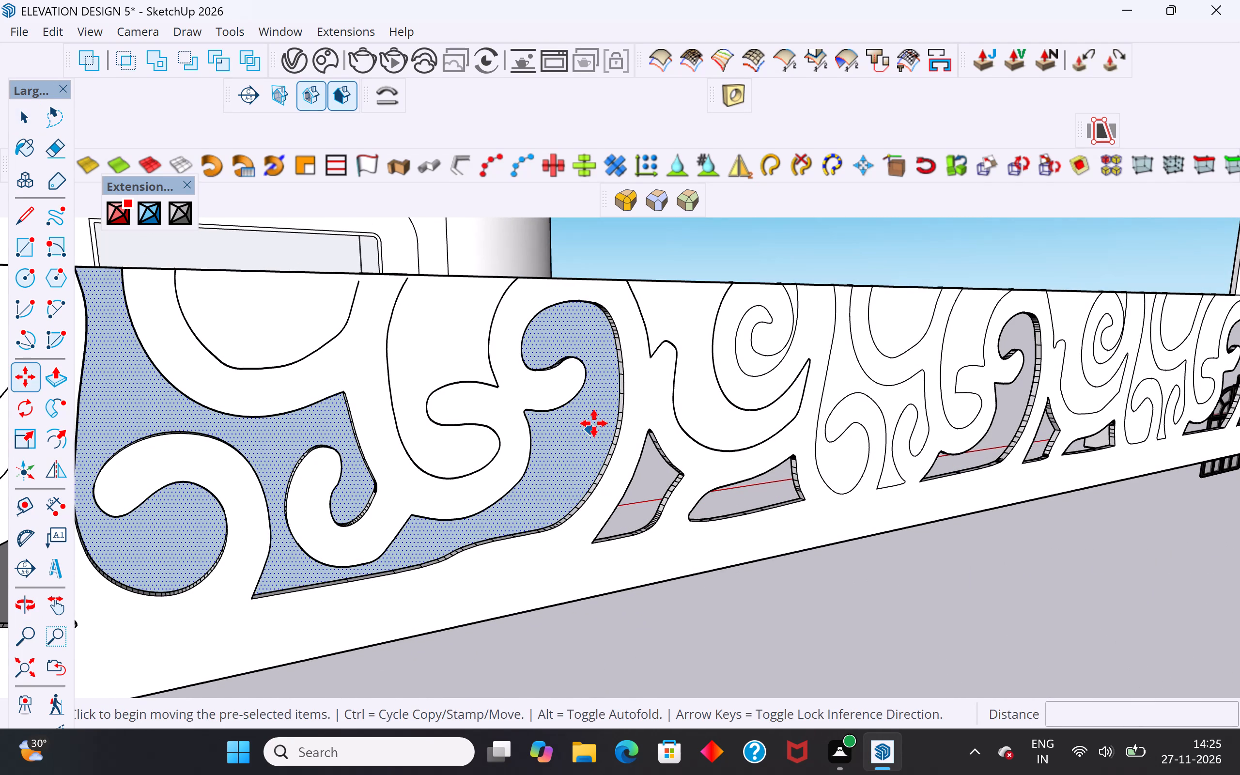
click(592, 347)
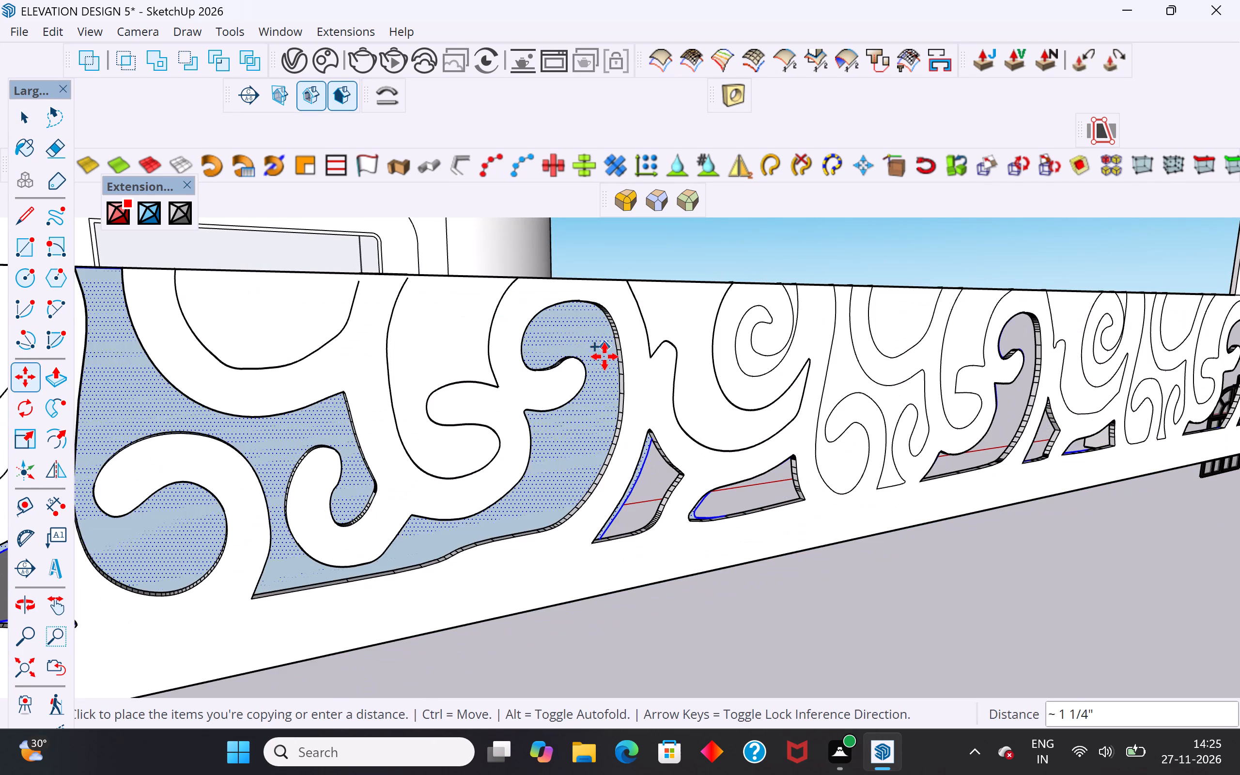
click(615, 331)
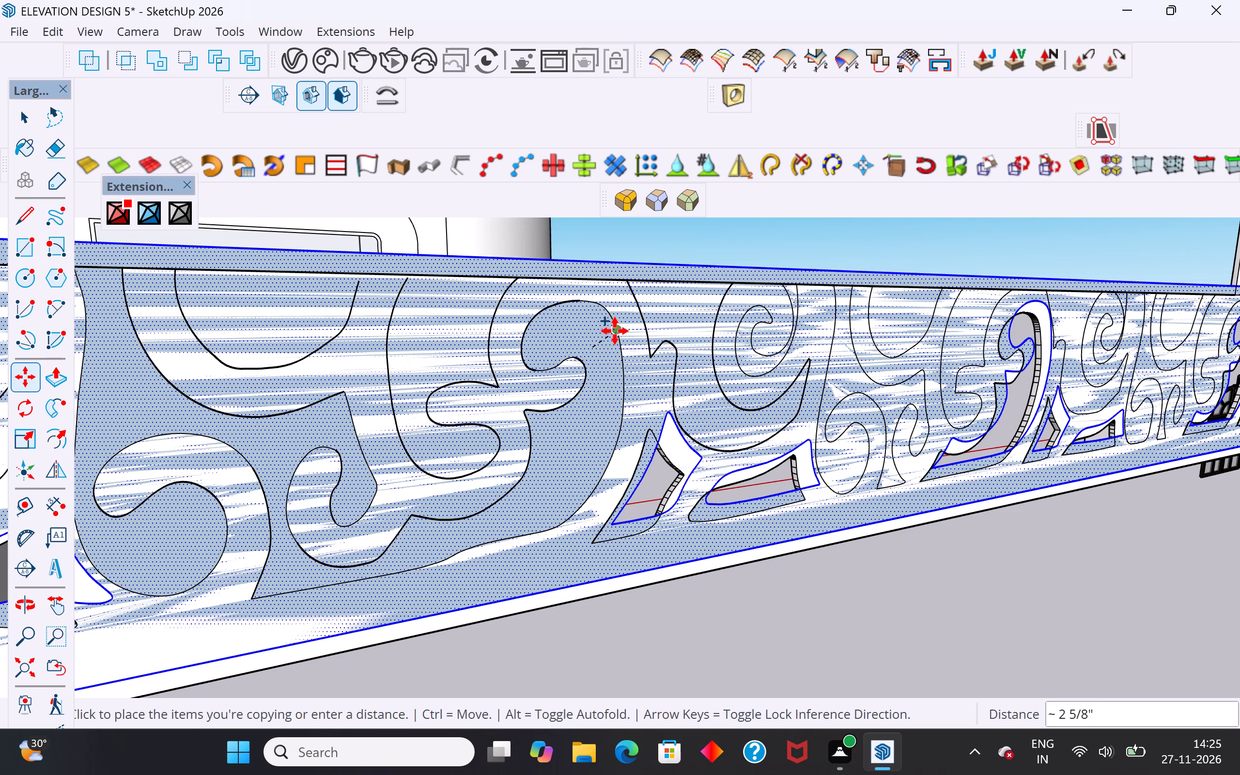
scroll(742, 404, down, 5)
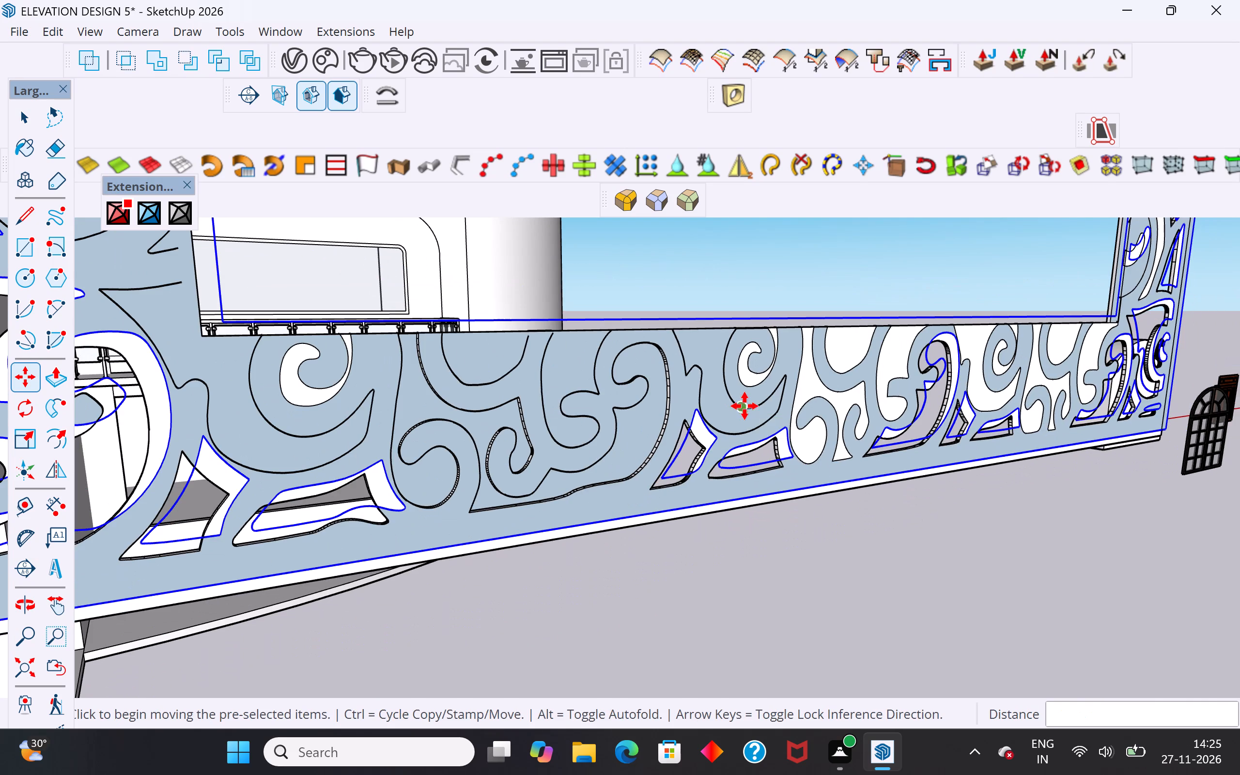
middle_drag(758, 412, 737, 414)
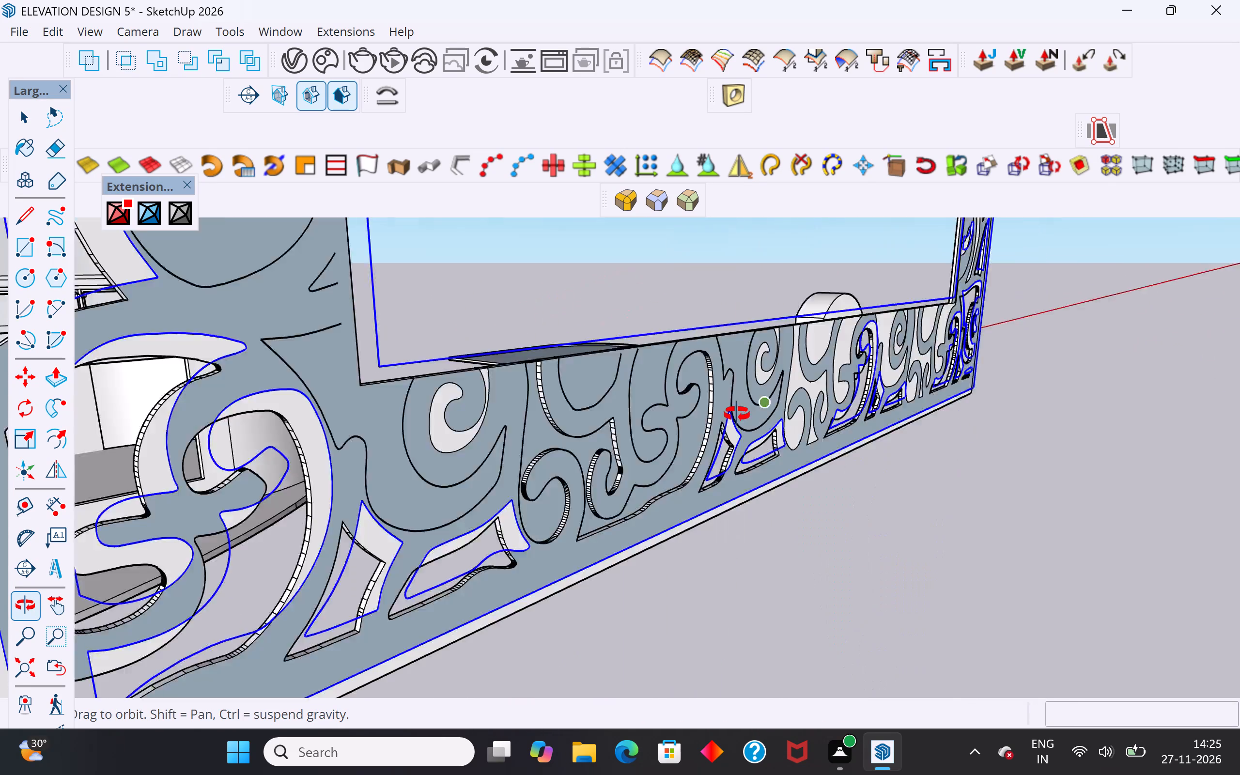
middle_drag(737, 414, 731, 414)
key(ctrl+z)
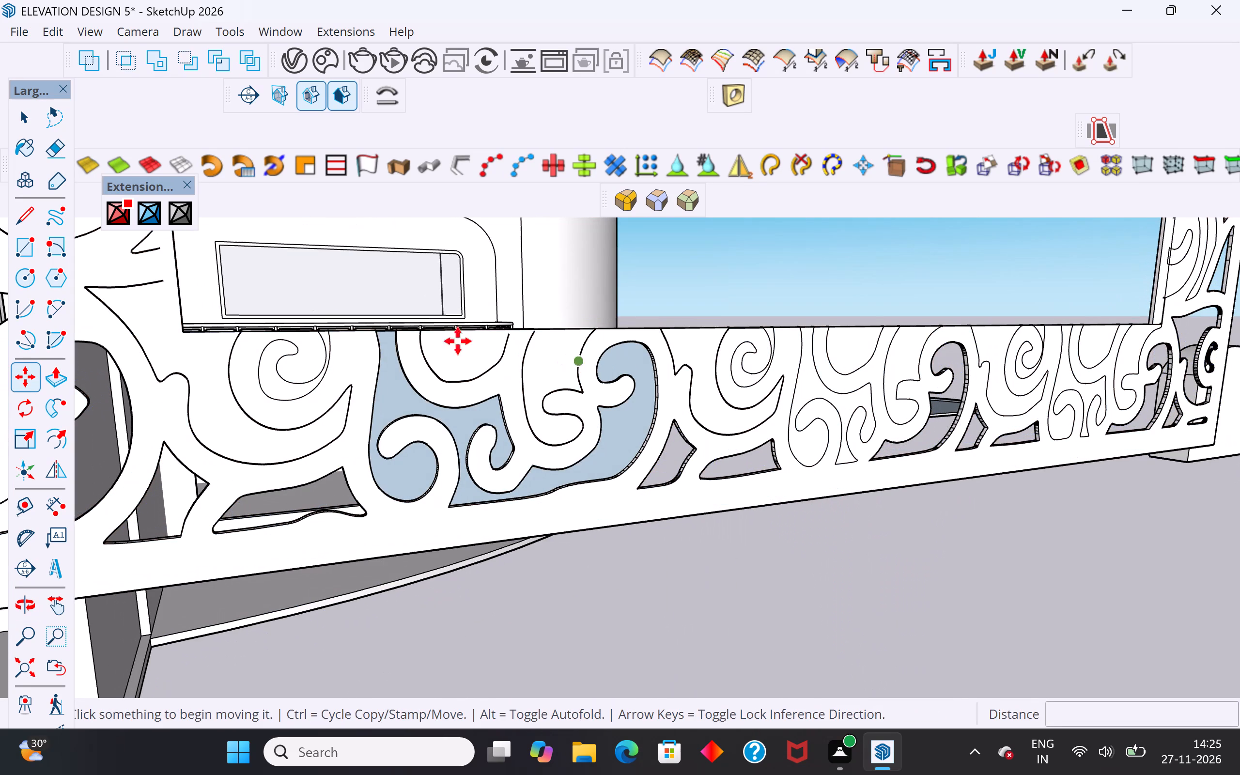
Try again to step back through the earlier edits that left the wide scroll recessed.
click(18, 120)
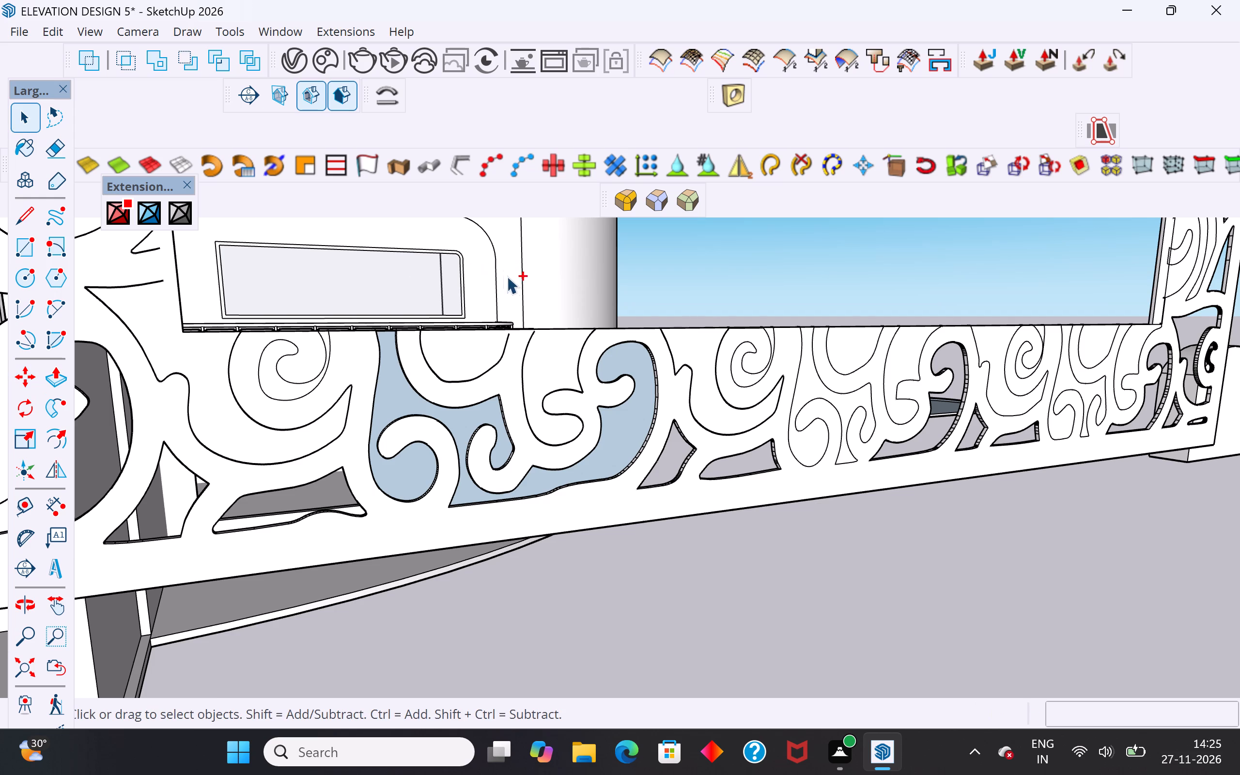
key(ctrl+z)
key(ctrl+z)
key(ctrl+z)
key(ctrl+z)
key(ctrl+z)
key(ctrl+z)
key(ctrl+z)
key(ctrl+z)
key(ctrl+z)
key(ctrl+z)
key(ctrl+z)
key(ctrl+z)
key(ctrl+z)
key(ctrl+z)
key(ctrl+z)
On the panel's other side, draw an edge about 2 7/8" long across the curved band above the wide scroll, just below the window opening.
ctrl+scroll(691, 564, down, 7)
middle_drag(805, 586, 652, 703)
scroll(678, 580, up, 5)
middle_drag(767, 559, 141, 568)
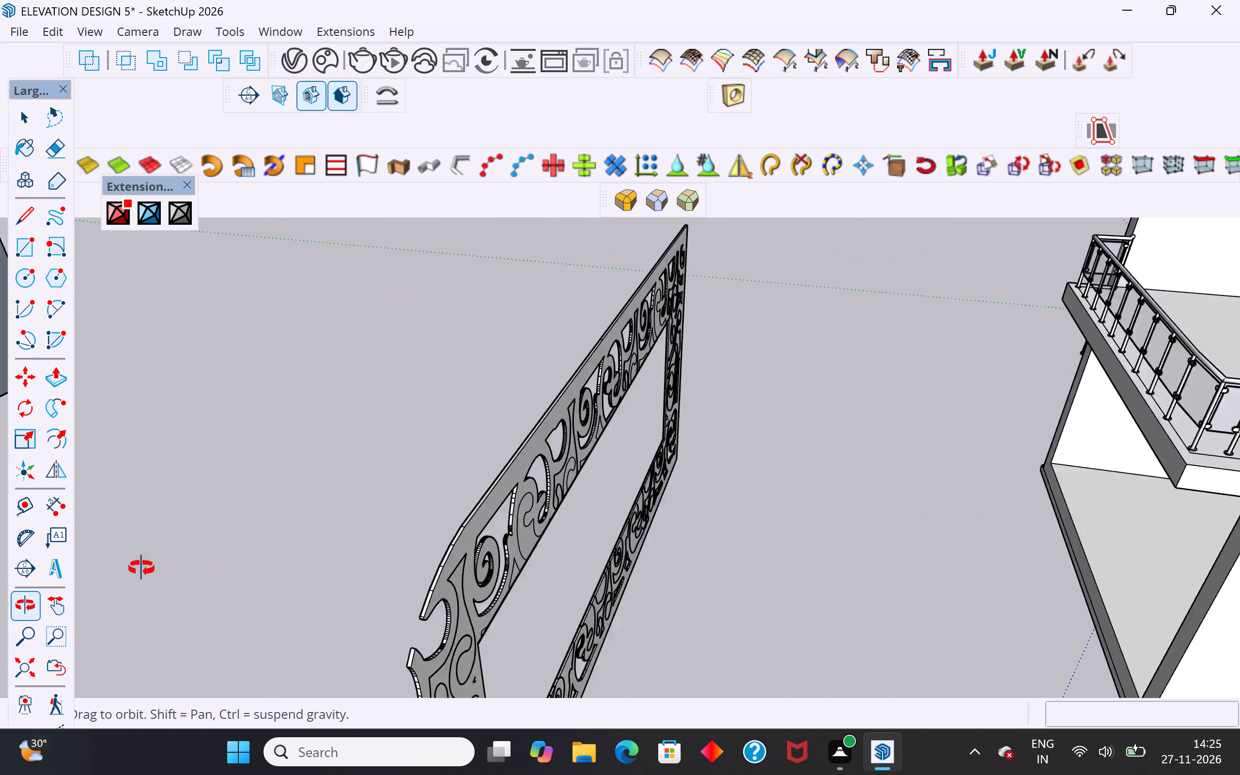
middle_drag(141, 568, 124, 568)
scroll(539, 551, up, 6)
middle_drag(692, 566, 496, 523)
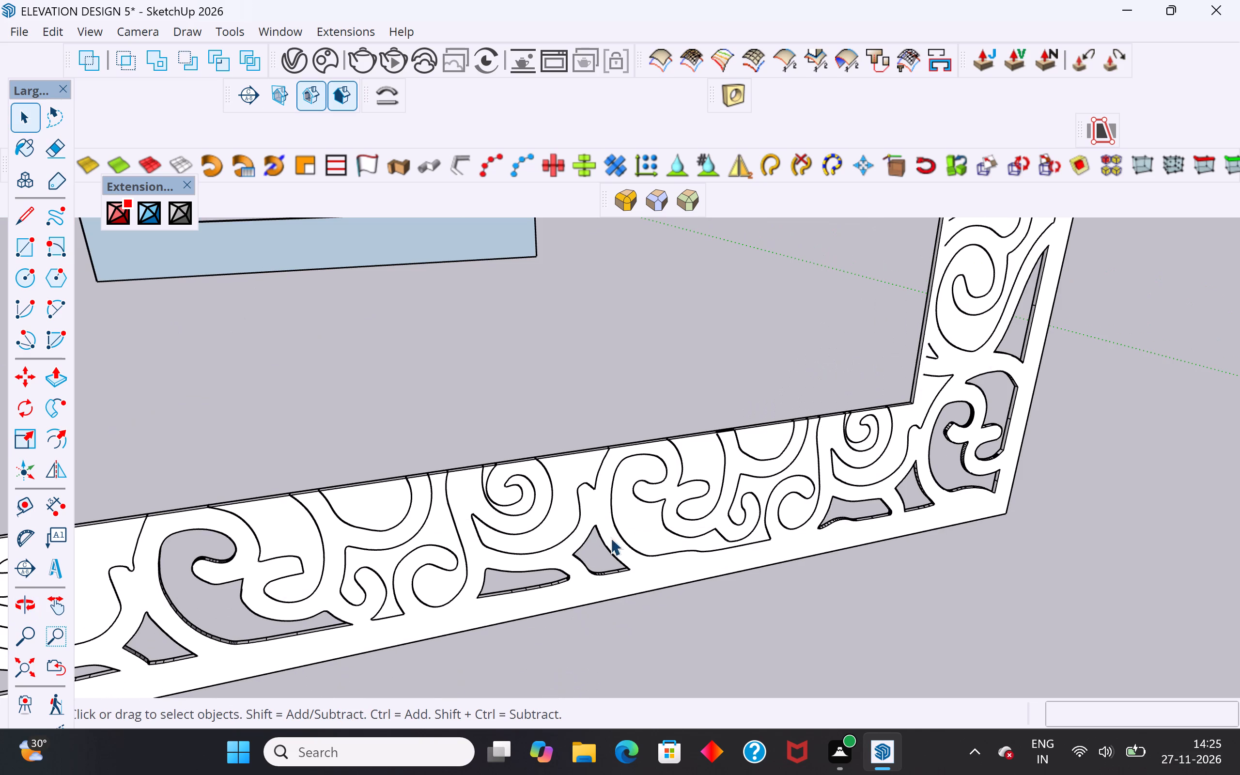
click(631, 534)
middle_drag(682, 522, 665, 471)
scroll(766, 525, up, 3)
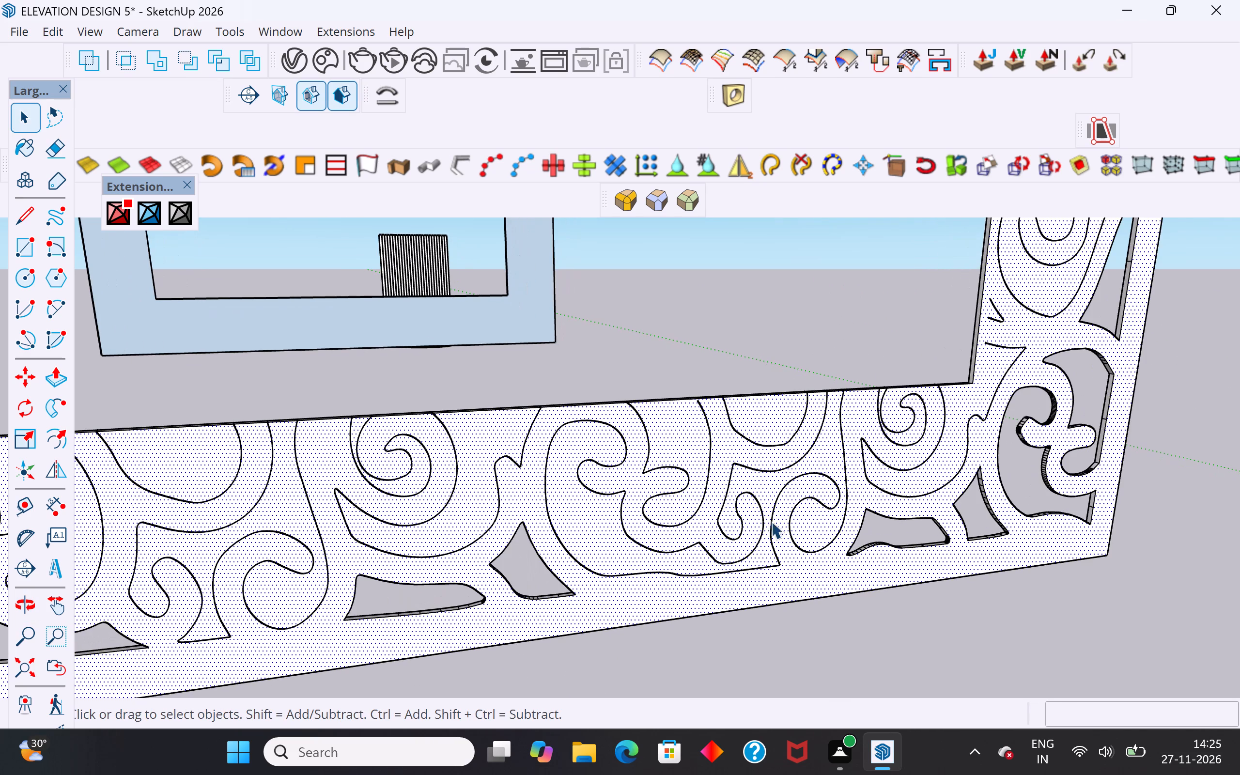
click(38, 219)
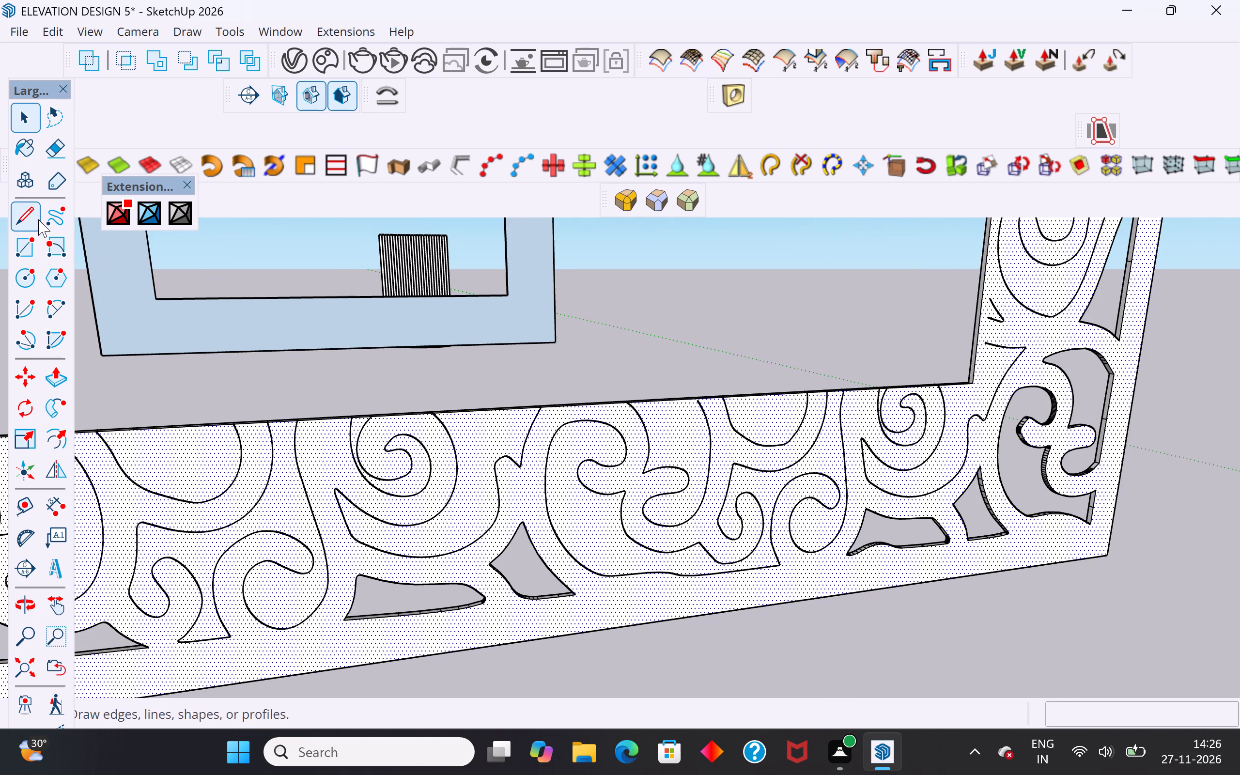
scroll(791, 410, up, 5)
scroll(835, 395, up, 5)
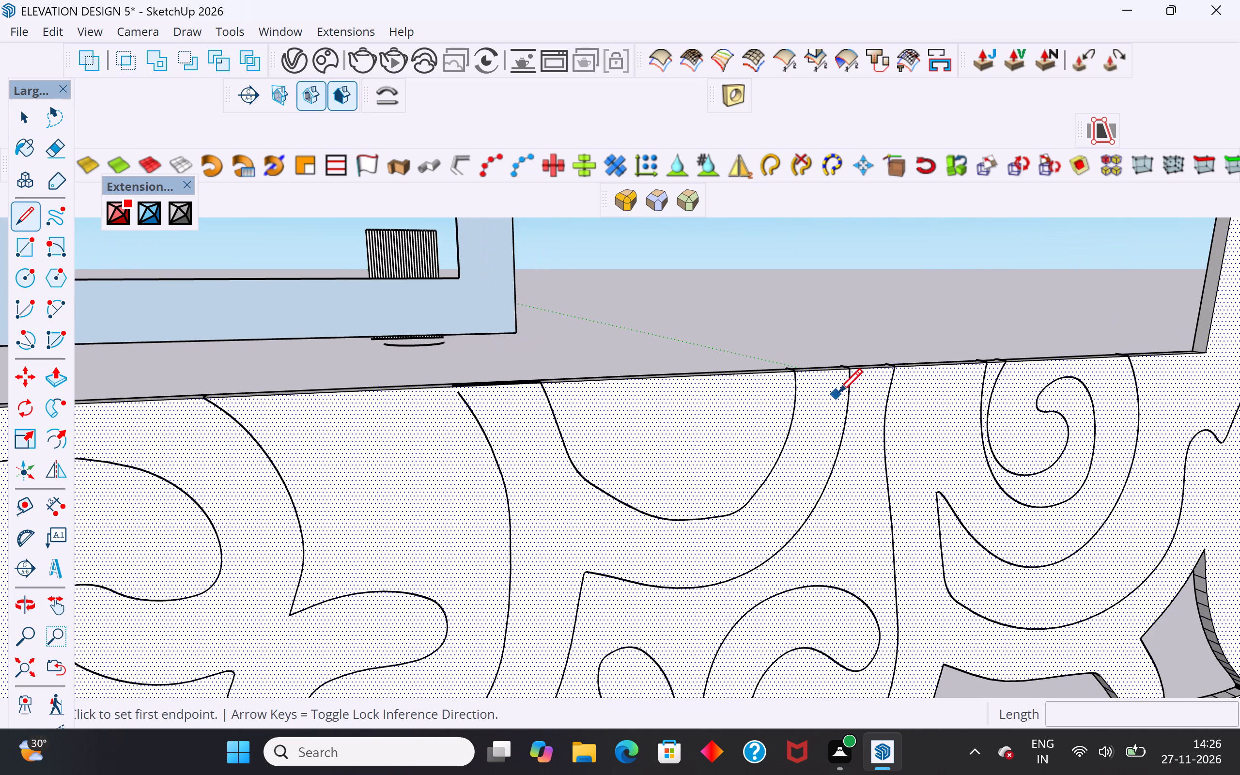
click(799, 379)
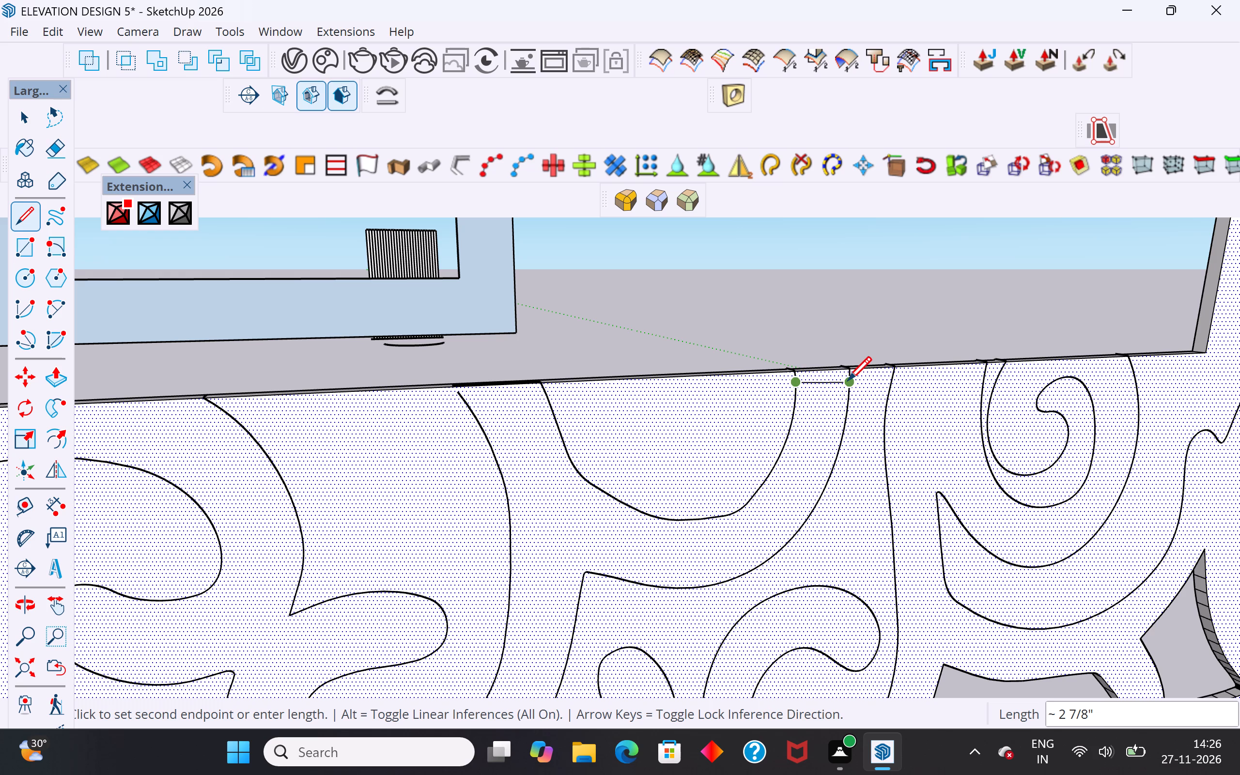
scroll(847, 384, up, 10)
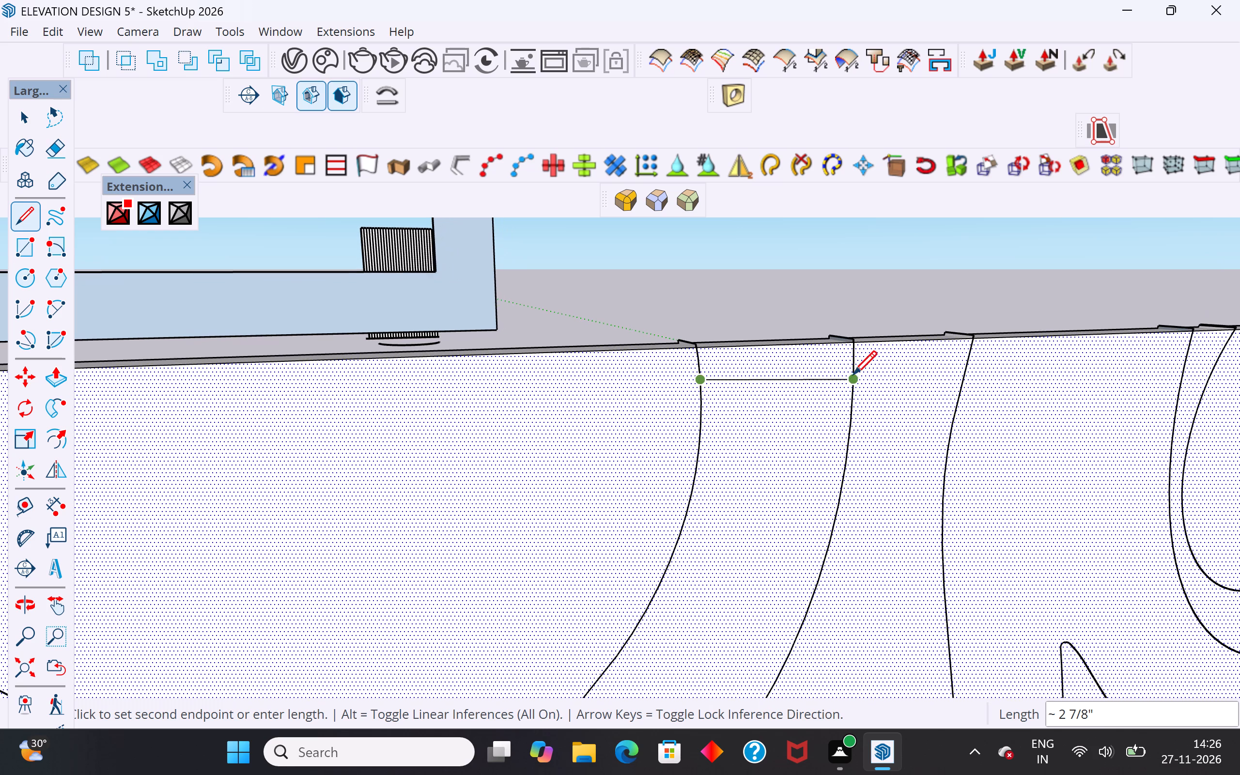
click(853, 363)
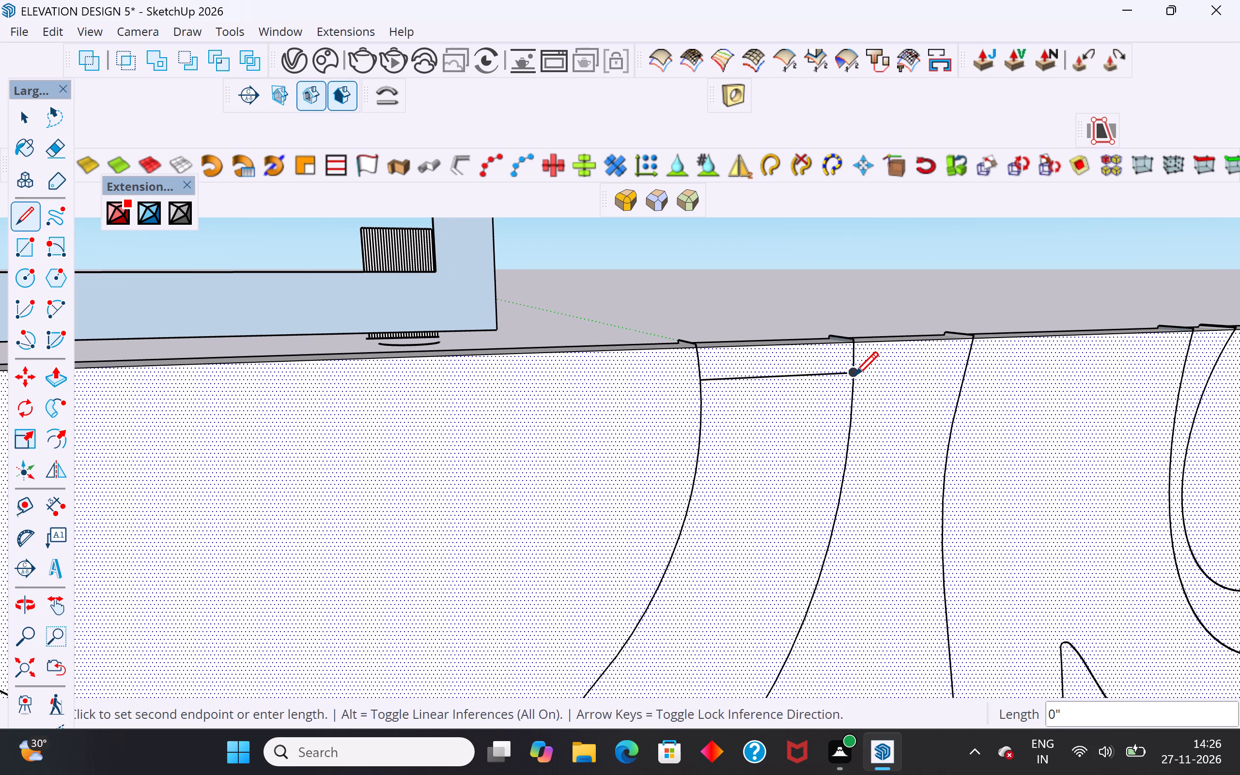
click(855, 377)
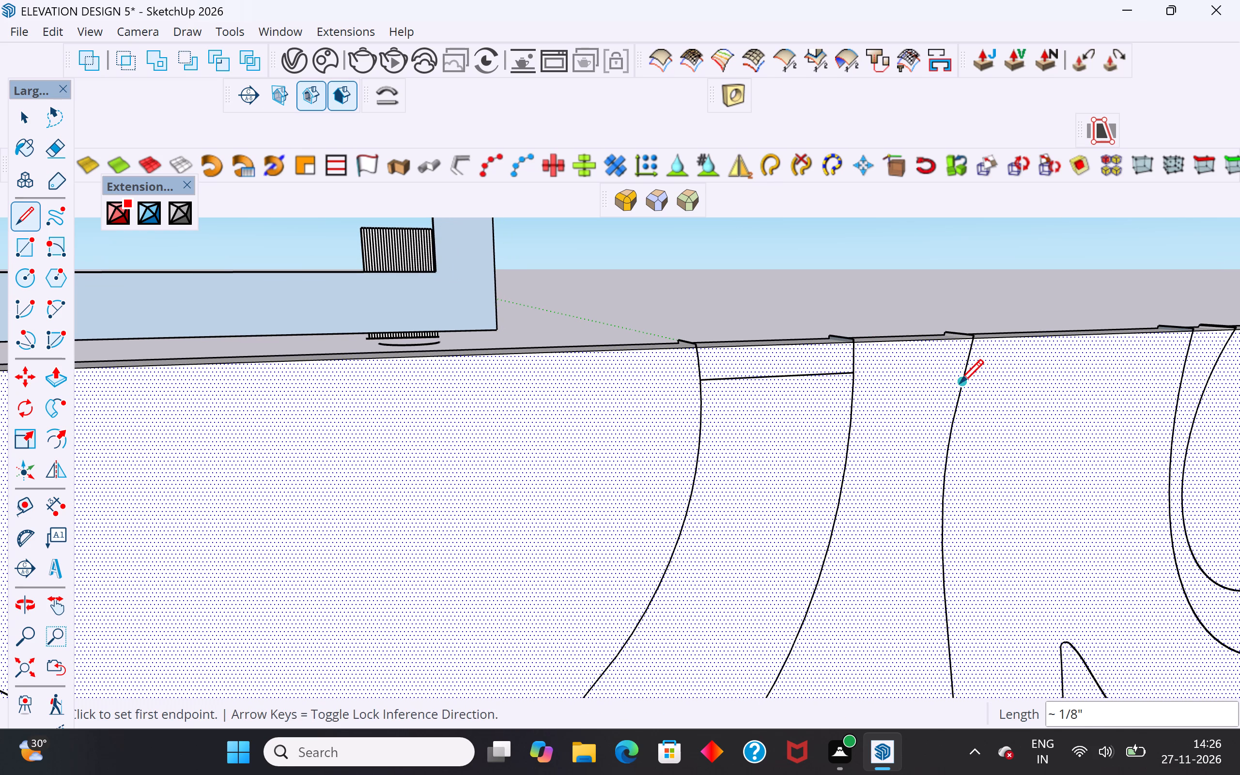
Draw an edge about 2 5/16" long across the wide scroll's upper end to close its outline below the window opening.
click(961, 385)
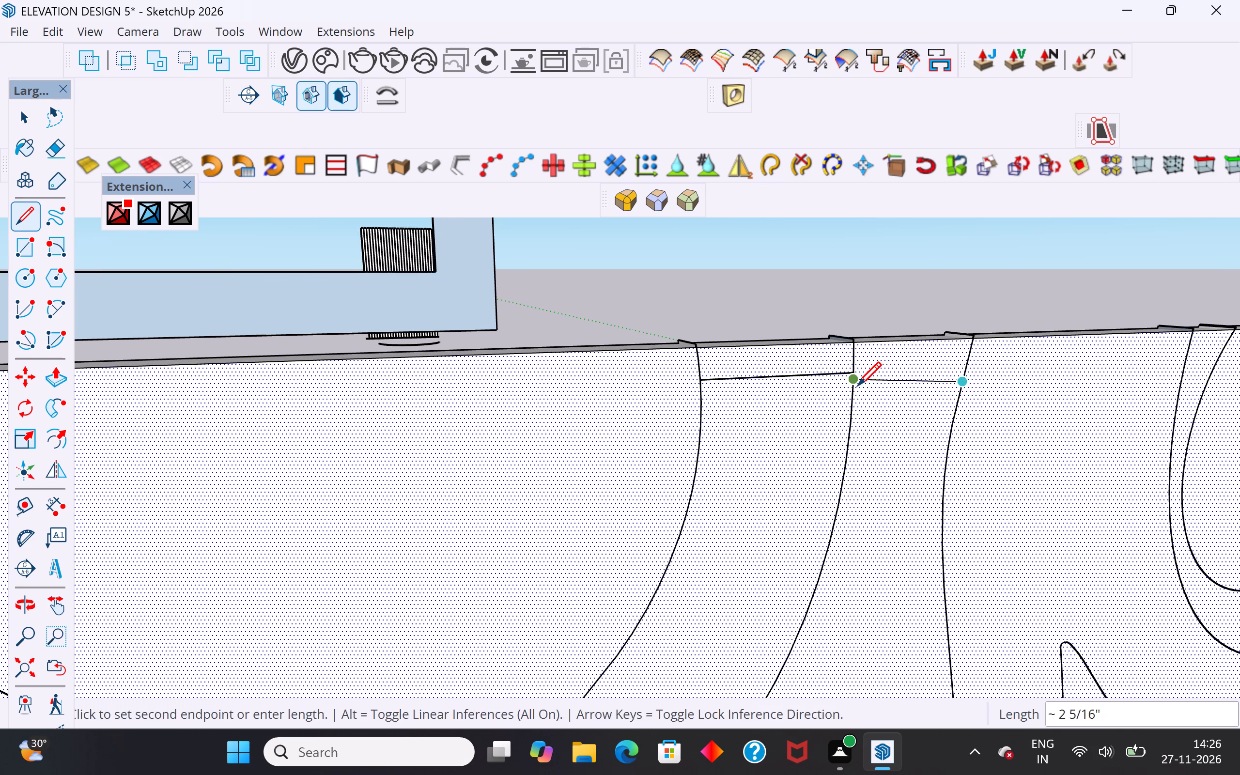
click(859, 394)
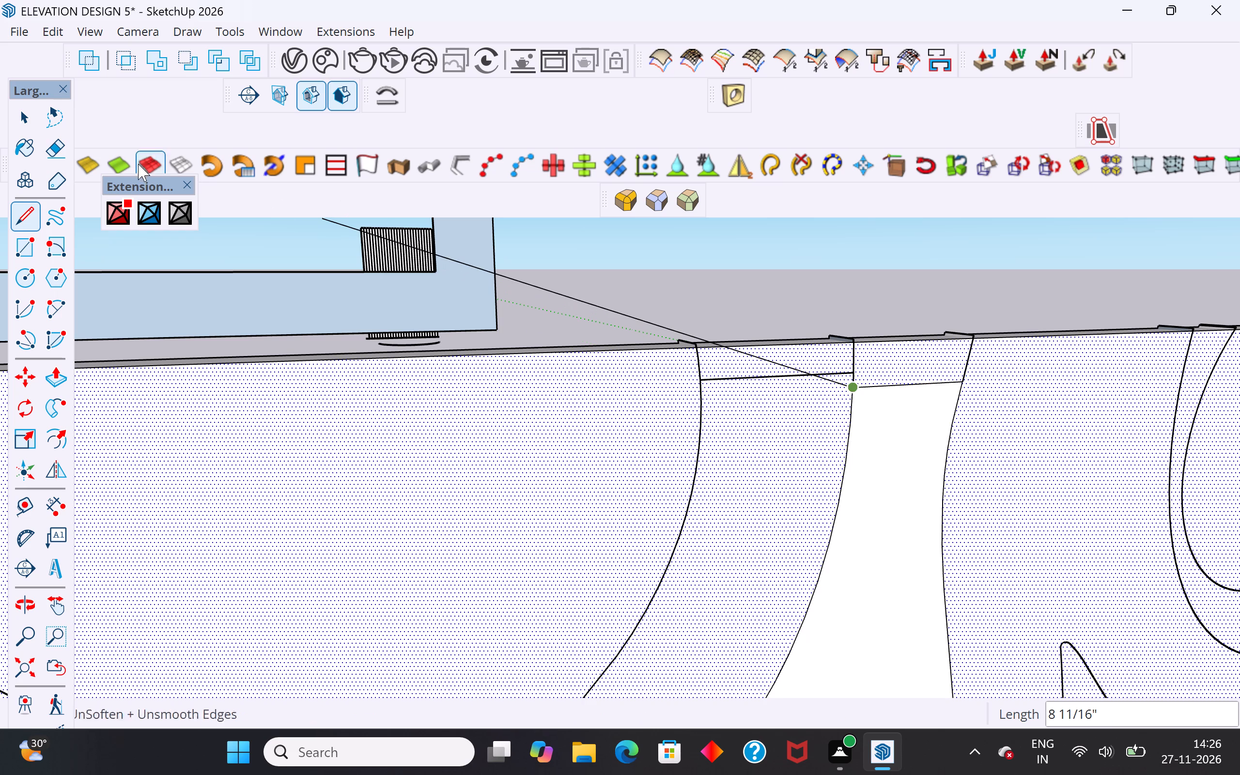
click(31, 116)
click(685, 281)
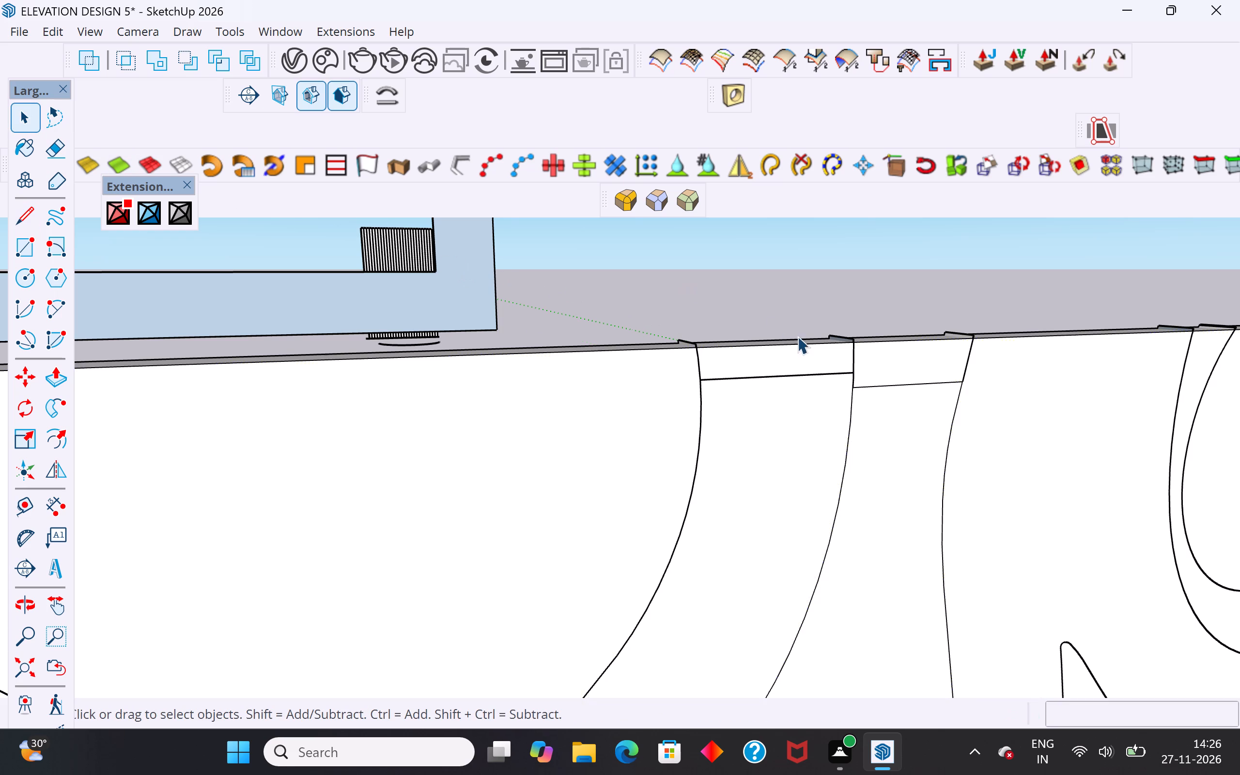
Delete the lower border's wide scroll face to cut its opening through the panel.
scroll(797, 336, down, 5)
scroll(805, 367, up, 14)
click(796, 358)
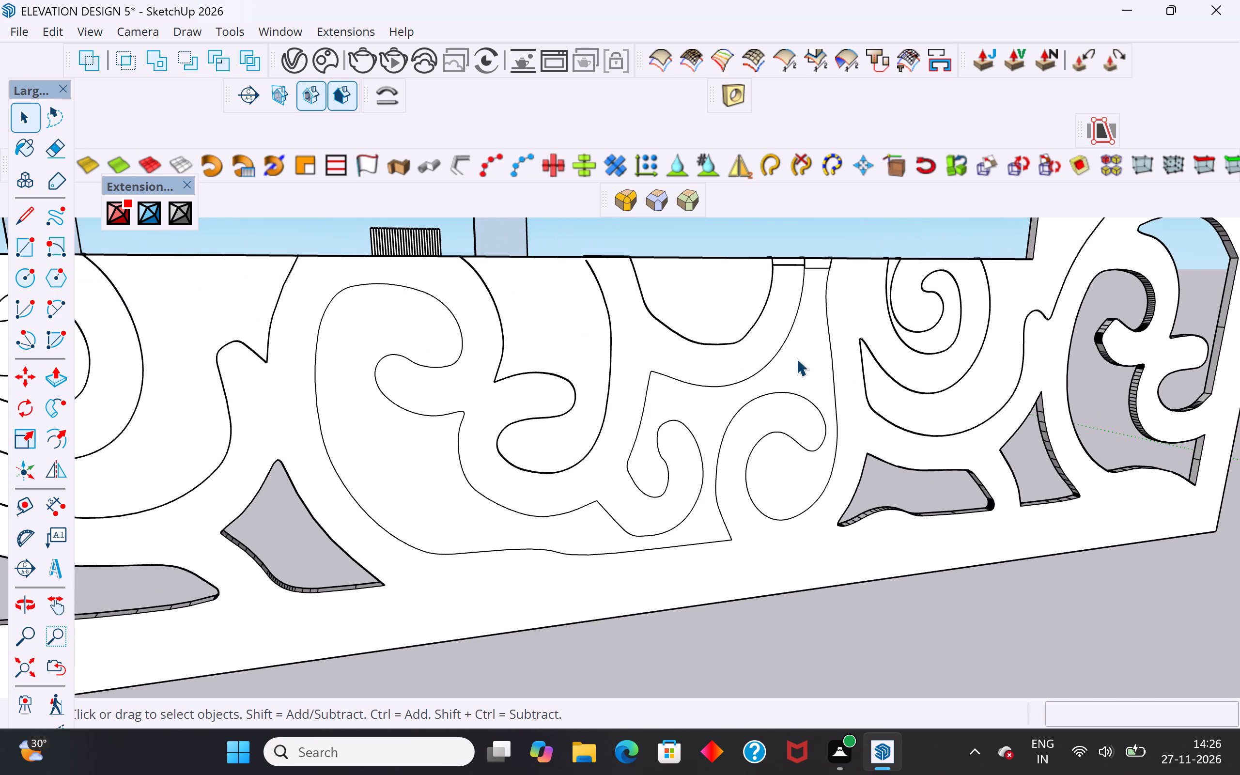
key(Delete)
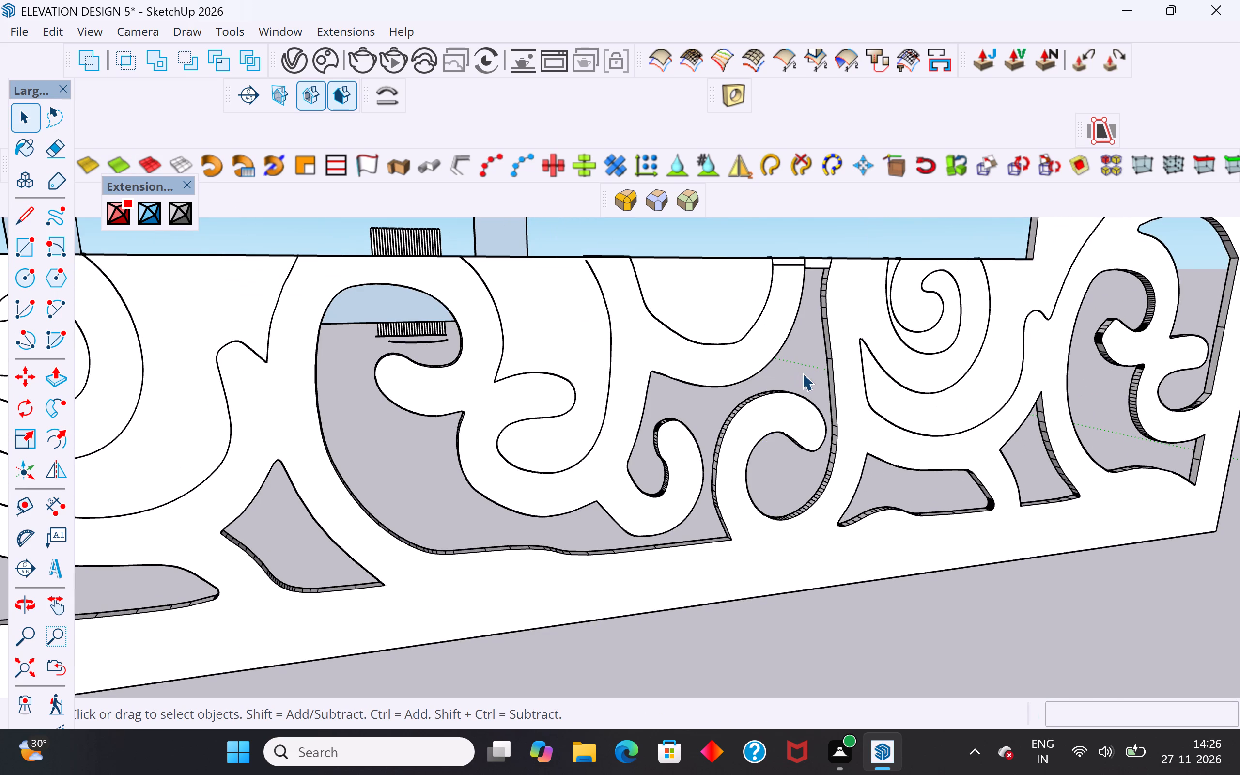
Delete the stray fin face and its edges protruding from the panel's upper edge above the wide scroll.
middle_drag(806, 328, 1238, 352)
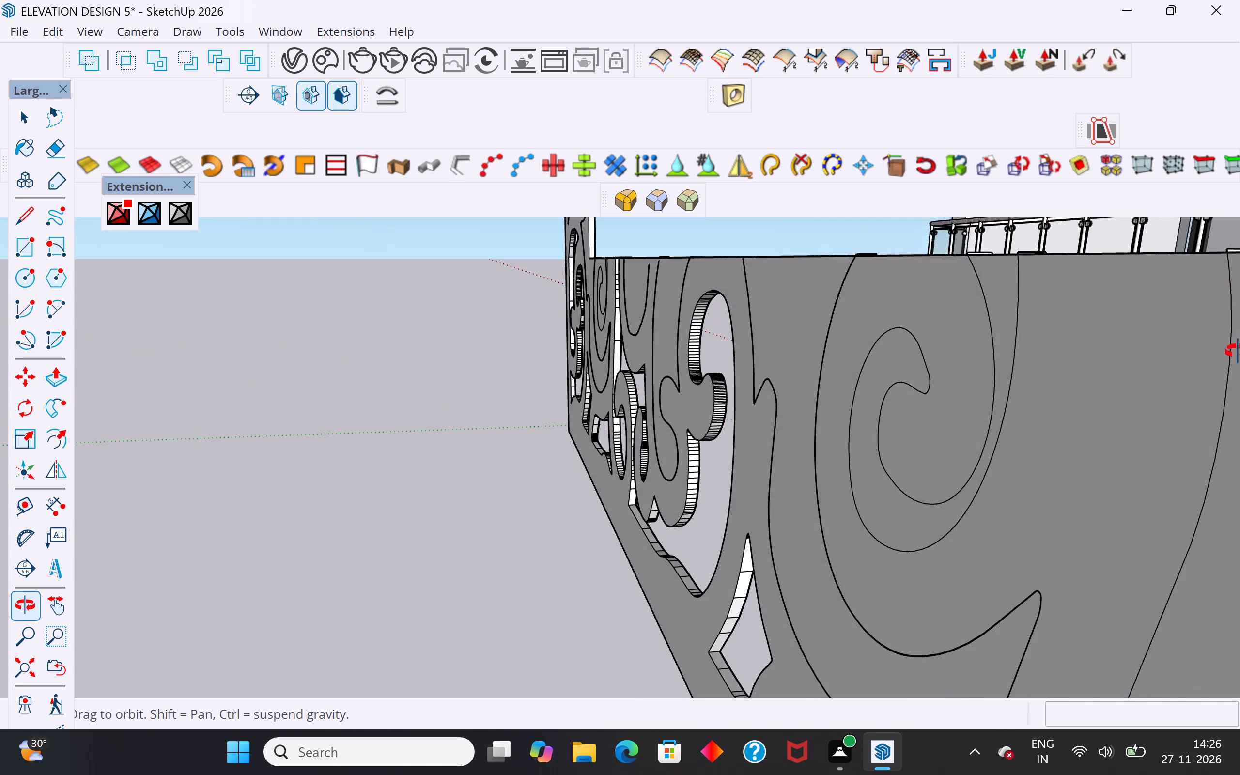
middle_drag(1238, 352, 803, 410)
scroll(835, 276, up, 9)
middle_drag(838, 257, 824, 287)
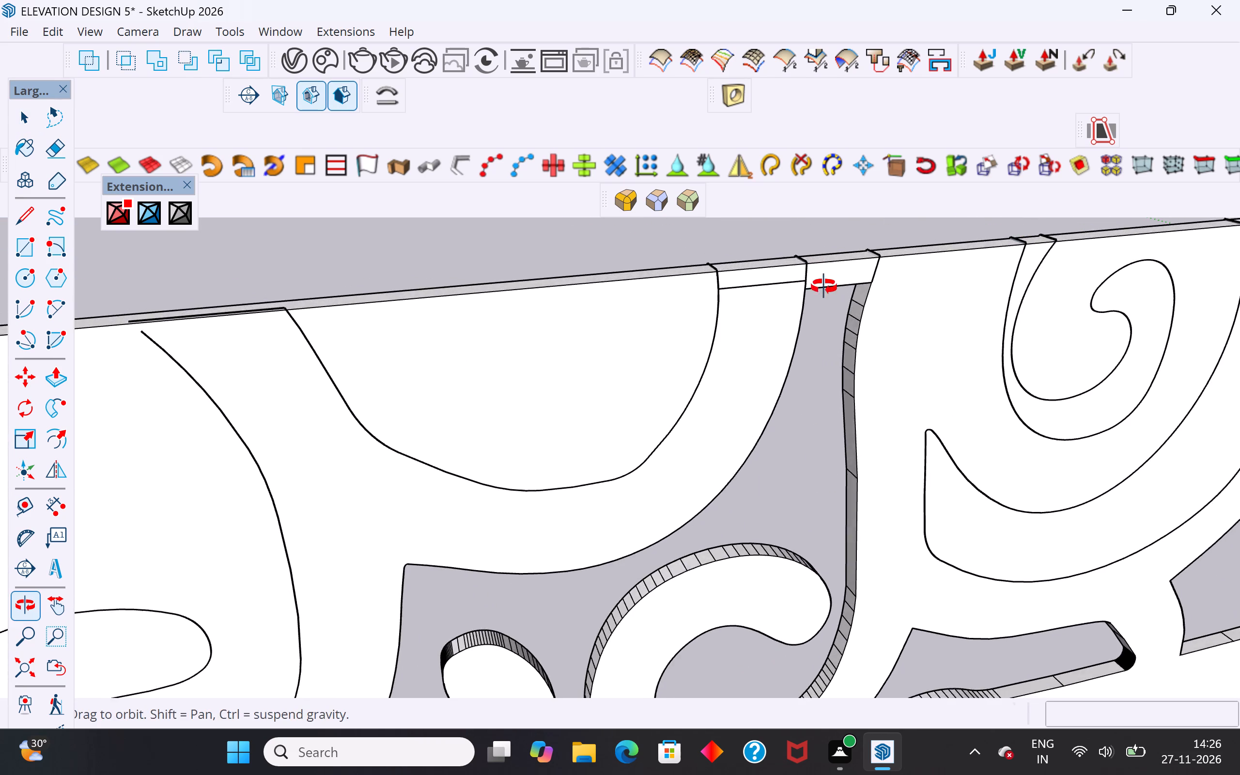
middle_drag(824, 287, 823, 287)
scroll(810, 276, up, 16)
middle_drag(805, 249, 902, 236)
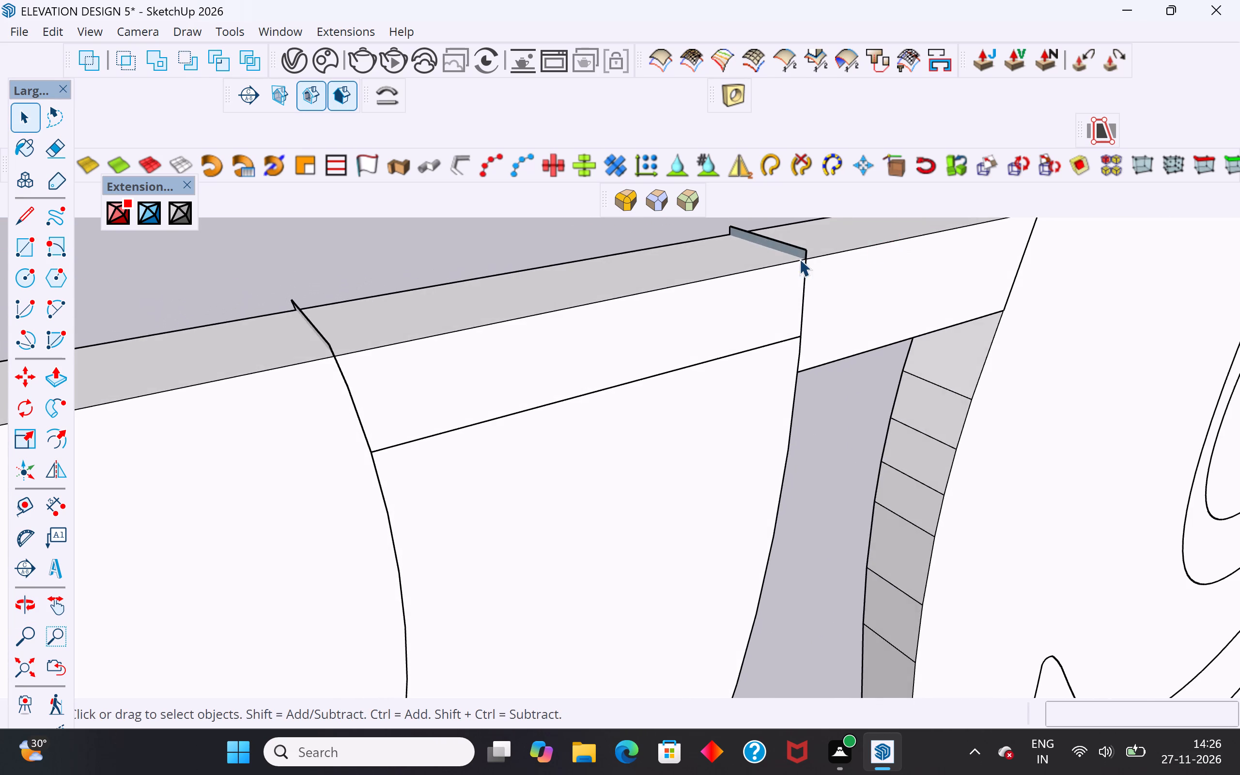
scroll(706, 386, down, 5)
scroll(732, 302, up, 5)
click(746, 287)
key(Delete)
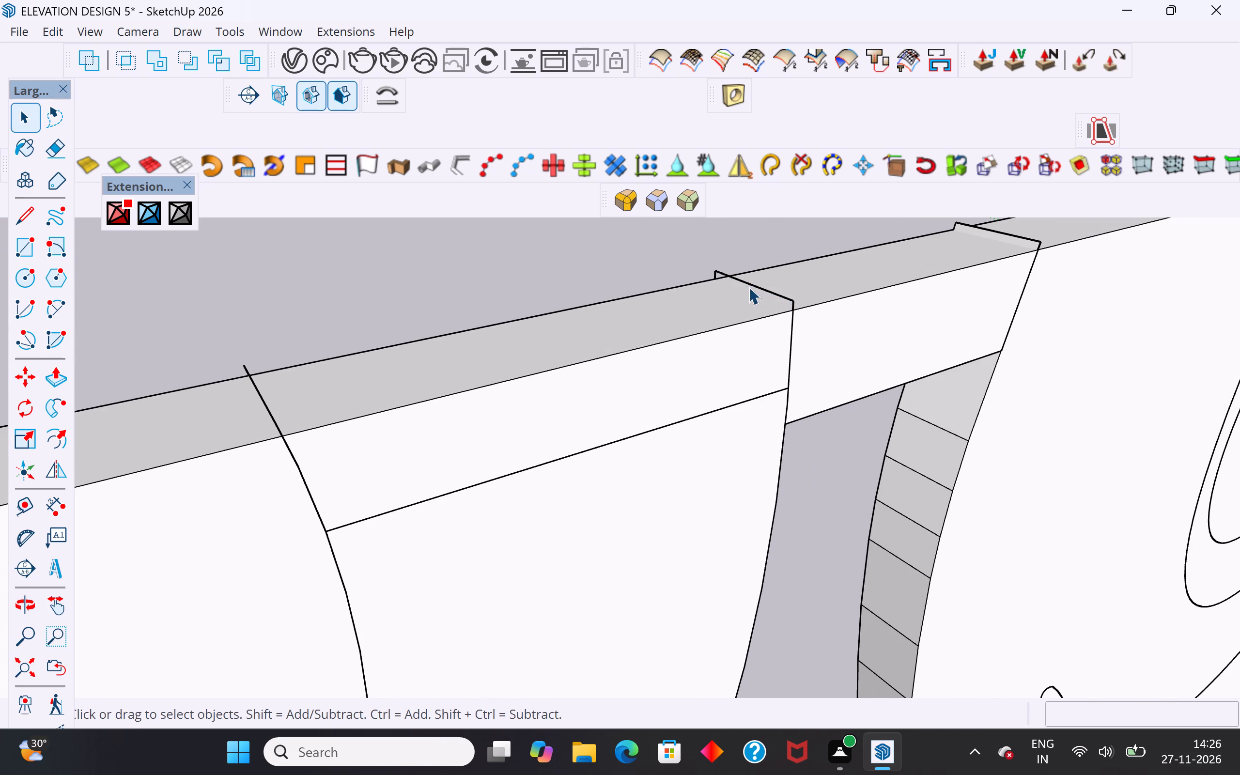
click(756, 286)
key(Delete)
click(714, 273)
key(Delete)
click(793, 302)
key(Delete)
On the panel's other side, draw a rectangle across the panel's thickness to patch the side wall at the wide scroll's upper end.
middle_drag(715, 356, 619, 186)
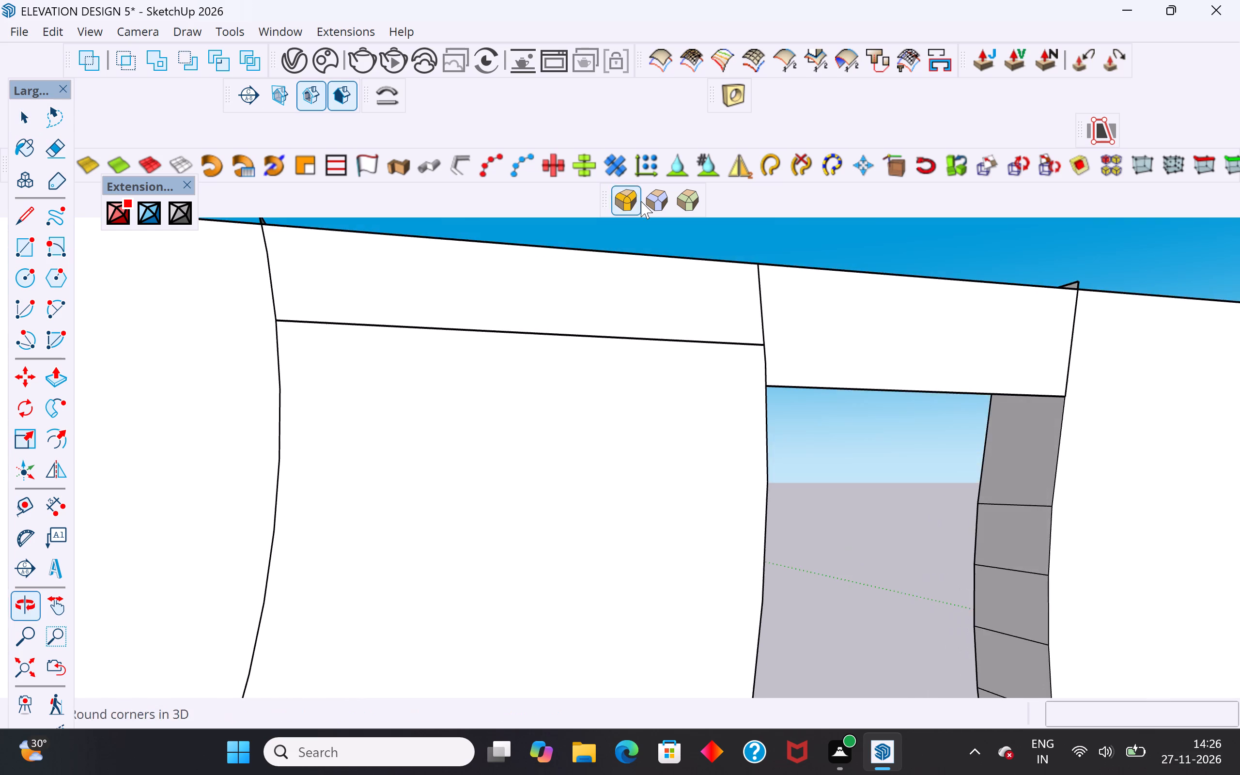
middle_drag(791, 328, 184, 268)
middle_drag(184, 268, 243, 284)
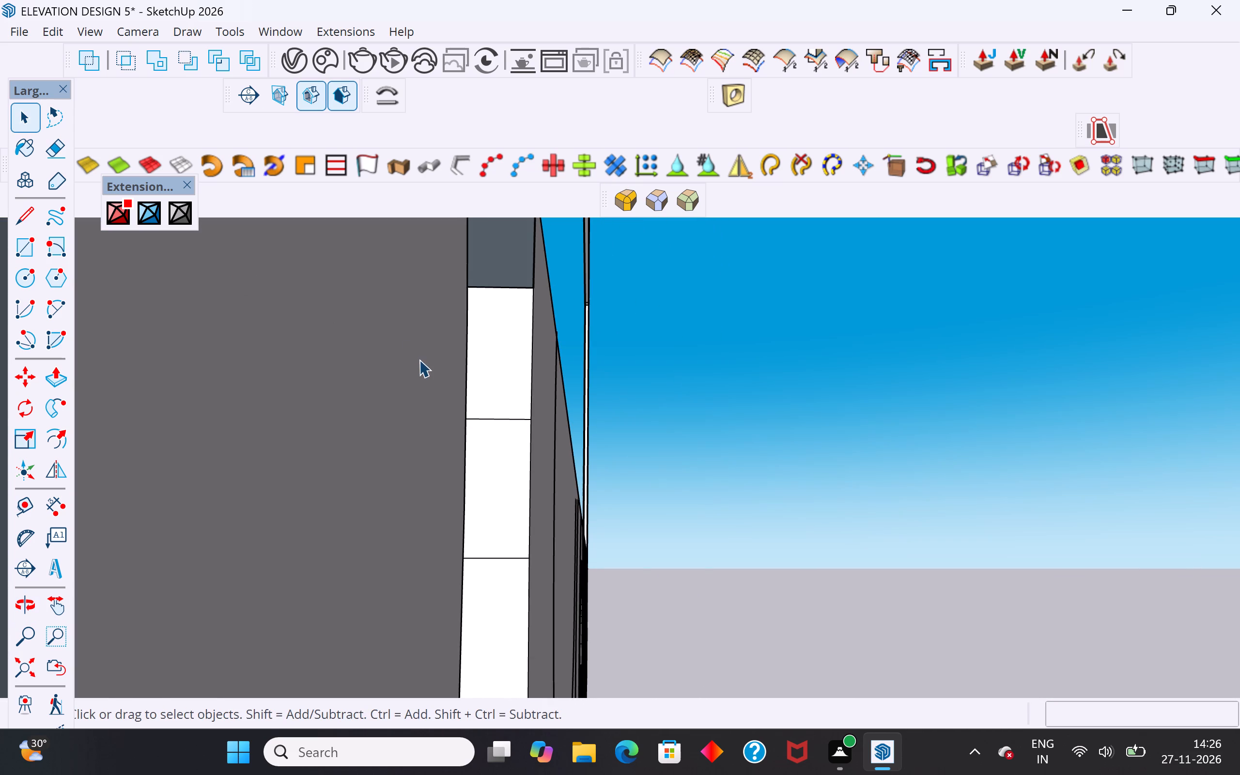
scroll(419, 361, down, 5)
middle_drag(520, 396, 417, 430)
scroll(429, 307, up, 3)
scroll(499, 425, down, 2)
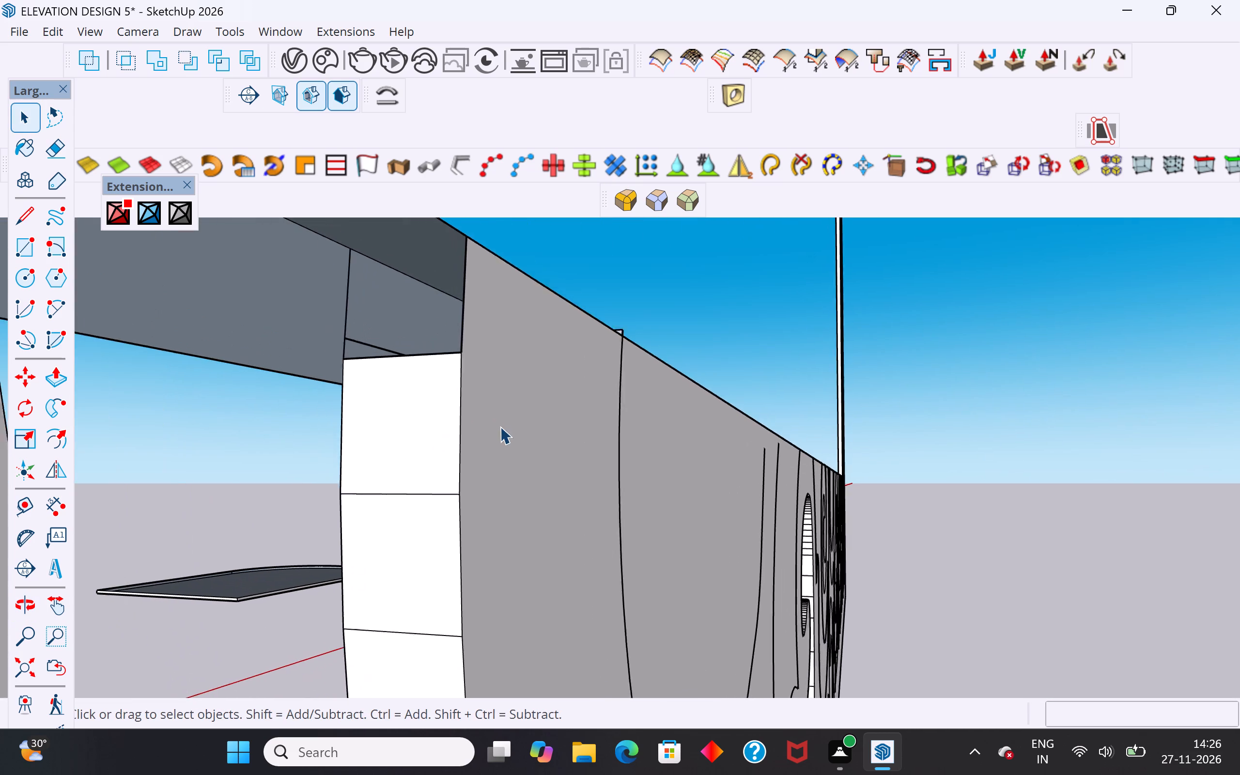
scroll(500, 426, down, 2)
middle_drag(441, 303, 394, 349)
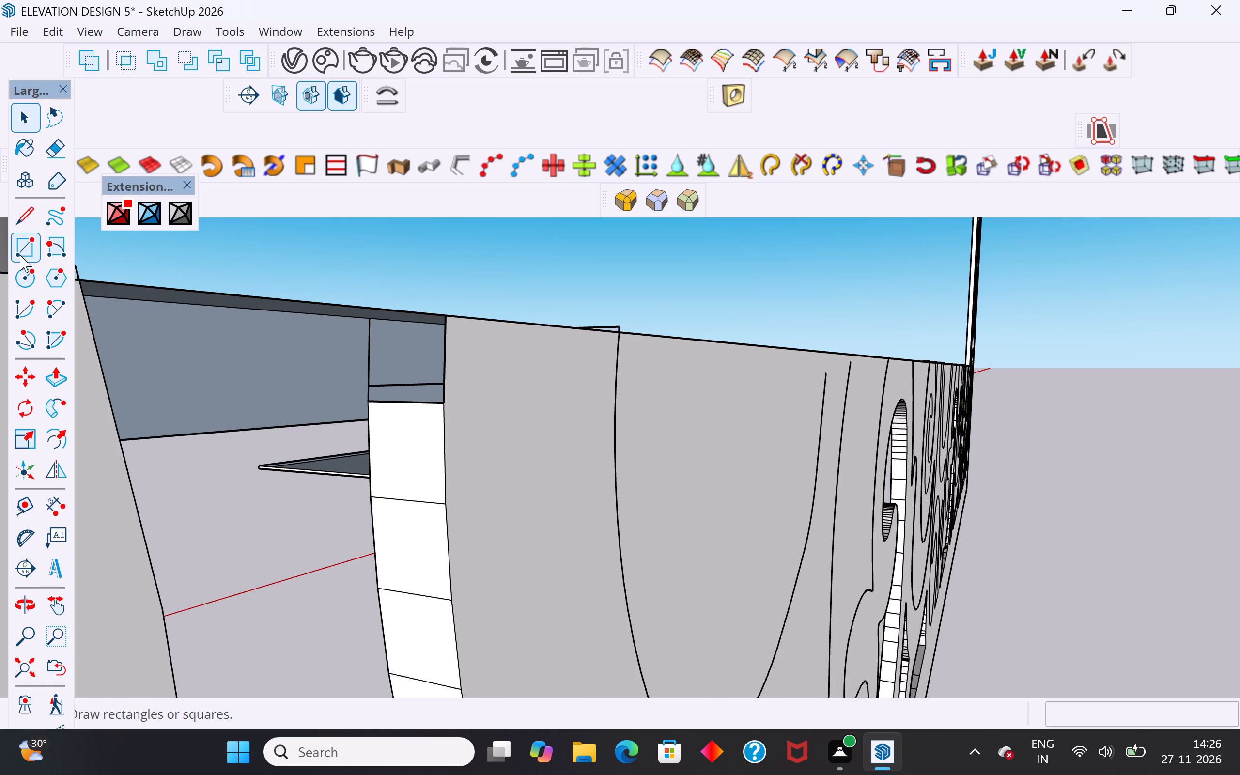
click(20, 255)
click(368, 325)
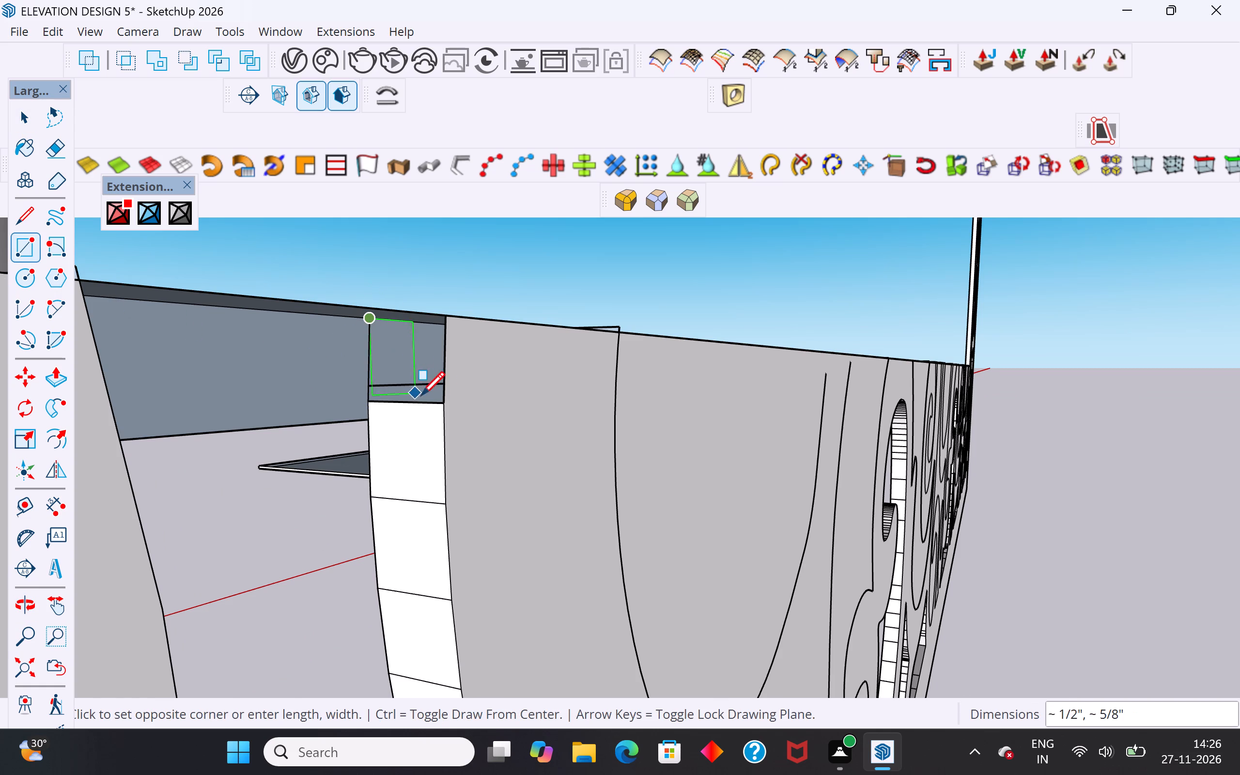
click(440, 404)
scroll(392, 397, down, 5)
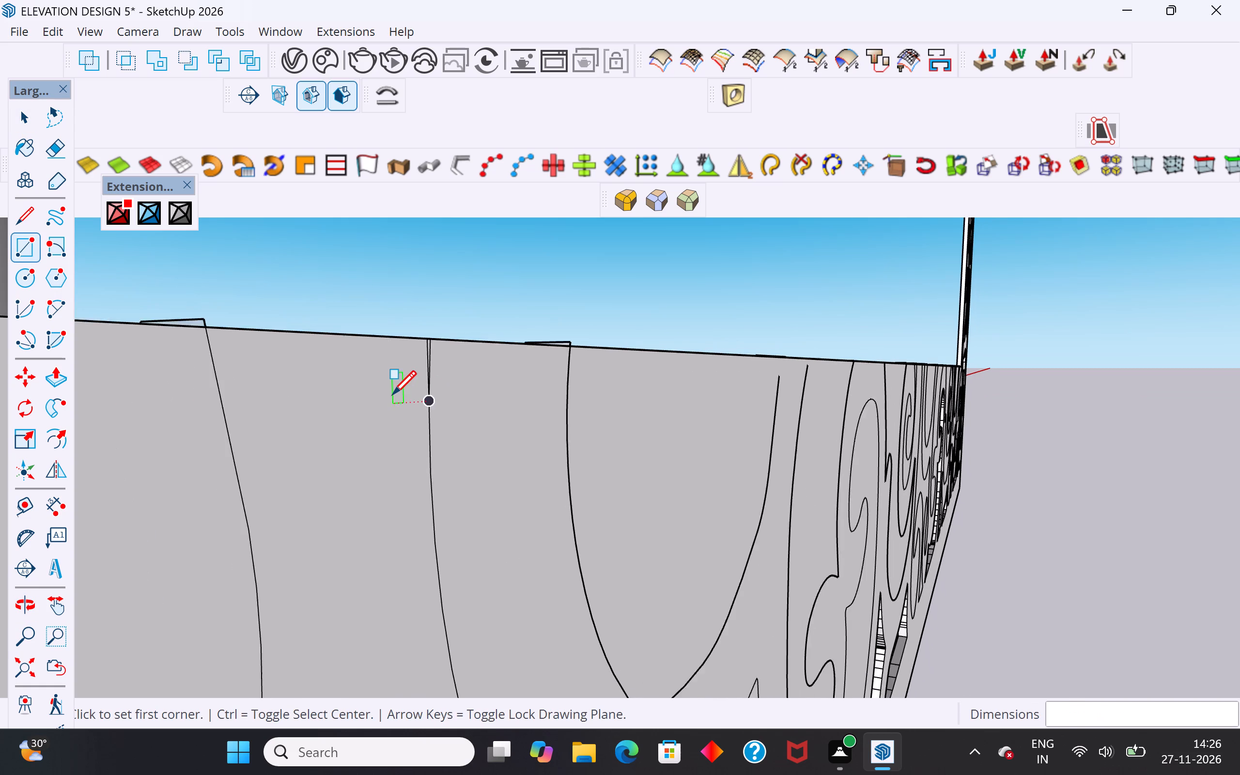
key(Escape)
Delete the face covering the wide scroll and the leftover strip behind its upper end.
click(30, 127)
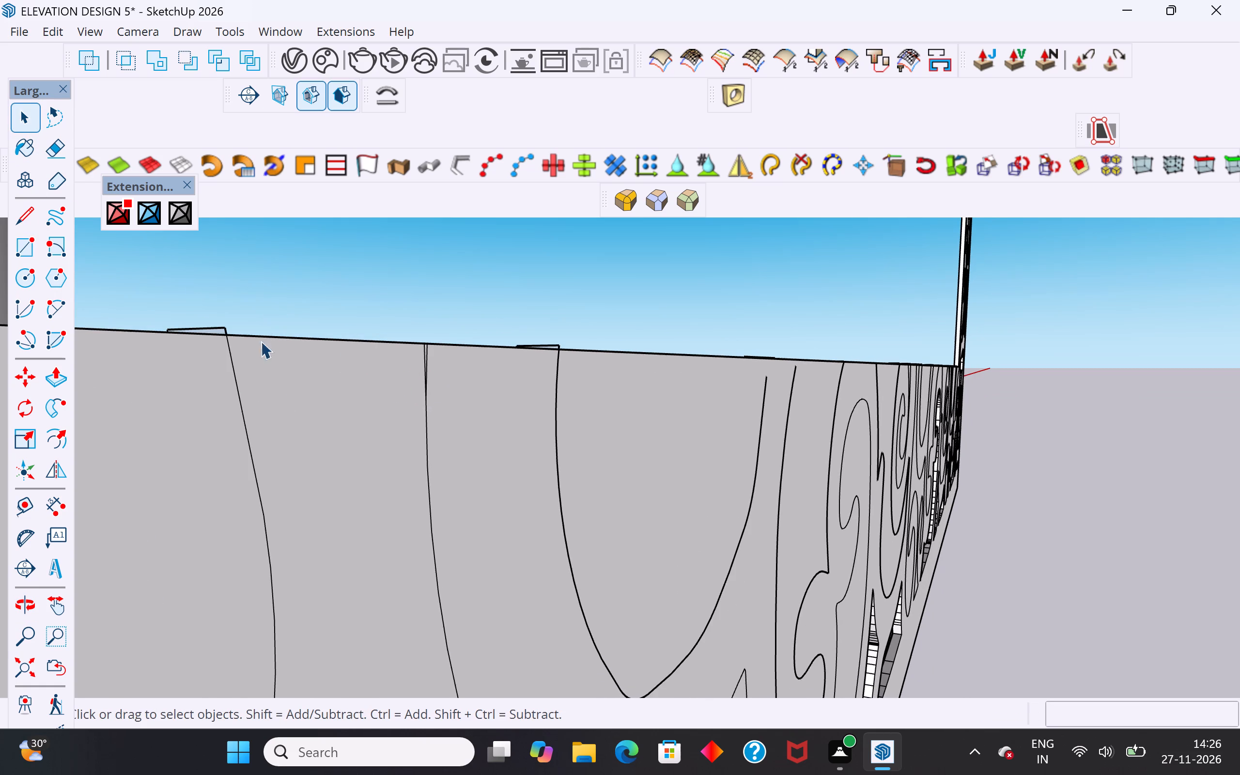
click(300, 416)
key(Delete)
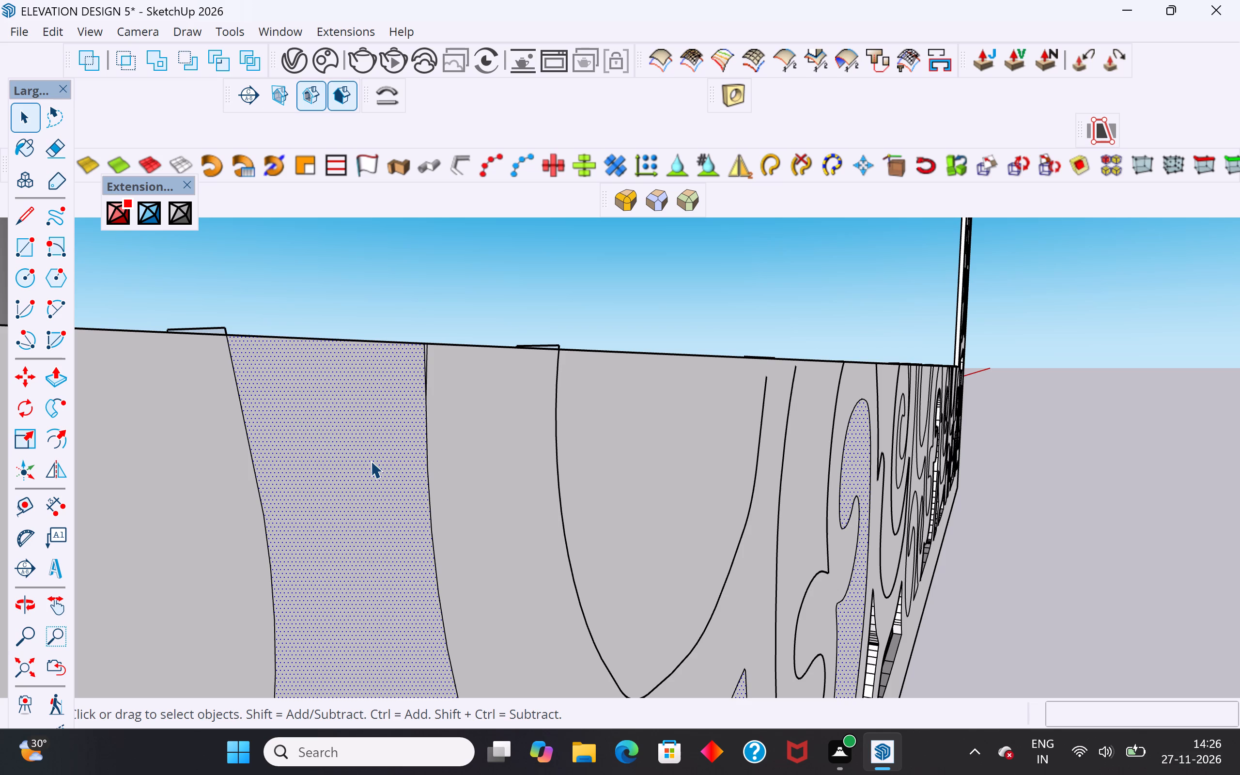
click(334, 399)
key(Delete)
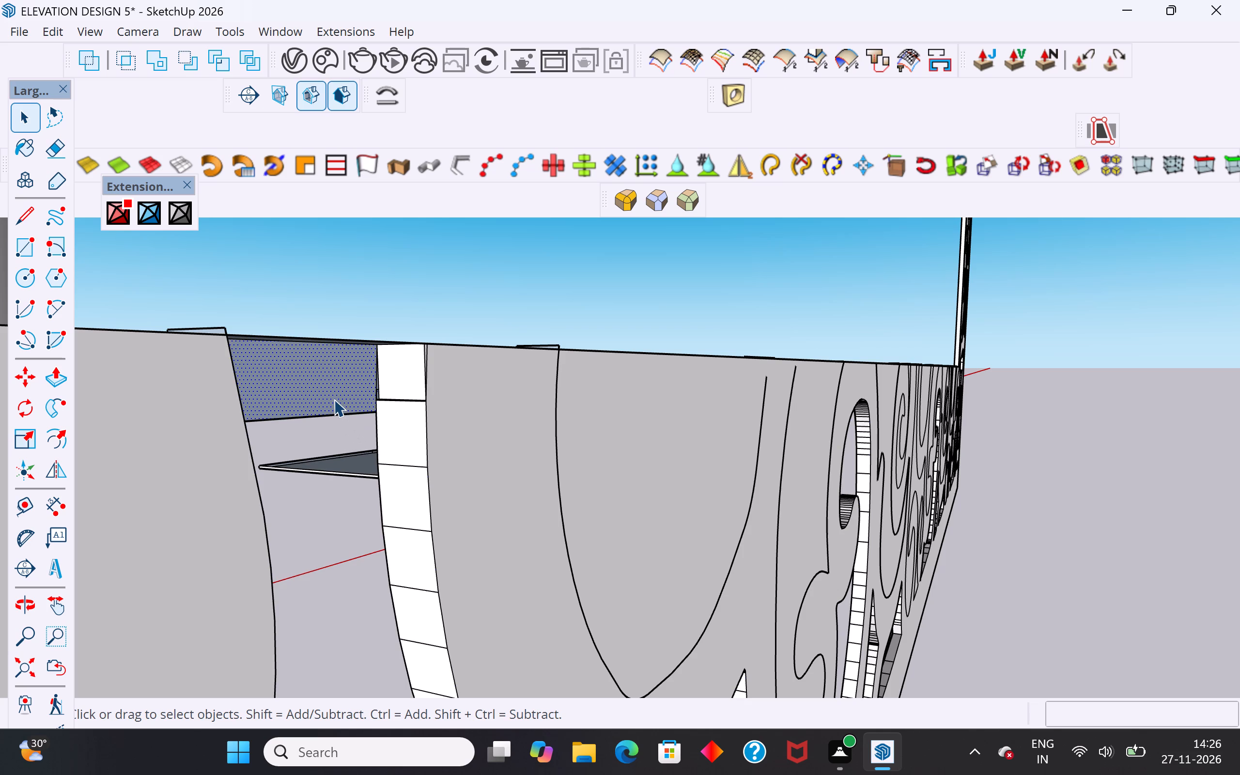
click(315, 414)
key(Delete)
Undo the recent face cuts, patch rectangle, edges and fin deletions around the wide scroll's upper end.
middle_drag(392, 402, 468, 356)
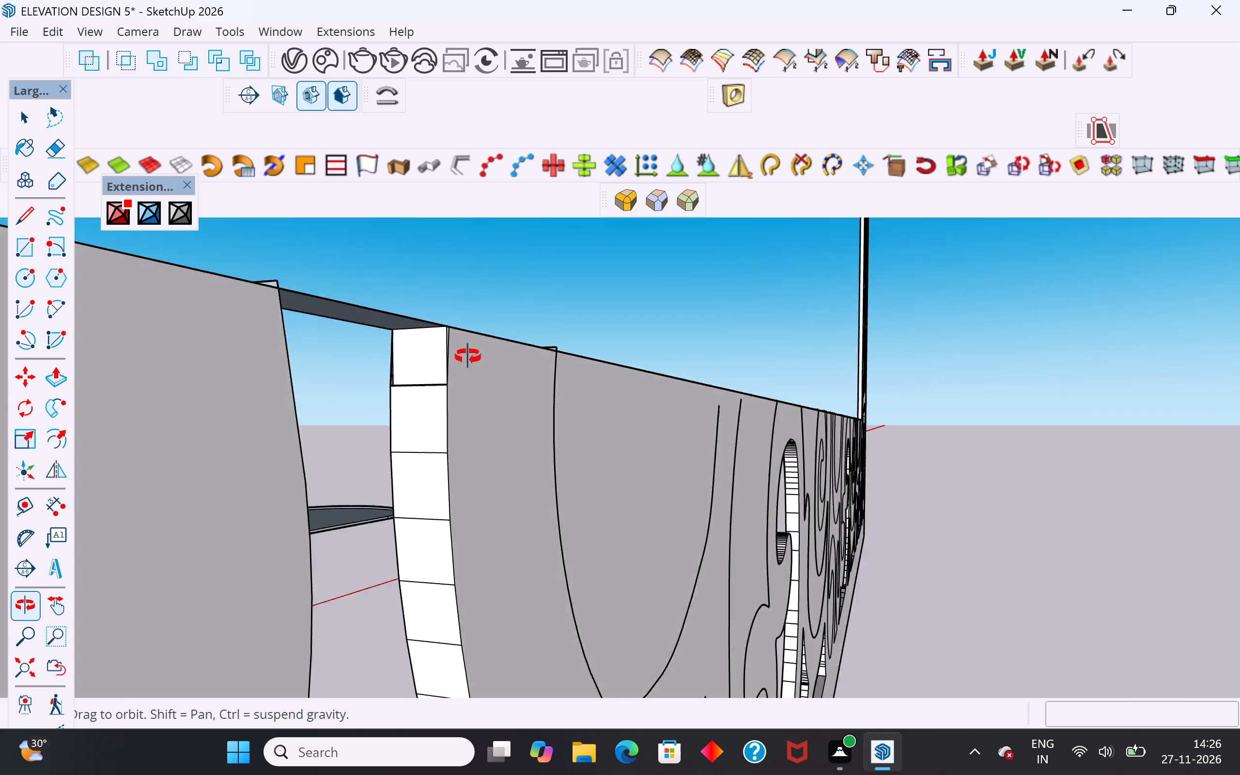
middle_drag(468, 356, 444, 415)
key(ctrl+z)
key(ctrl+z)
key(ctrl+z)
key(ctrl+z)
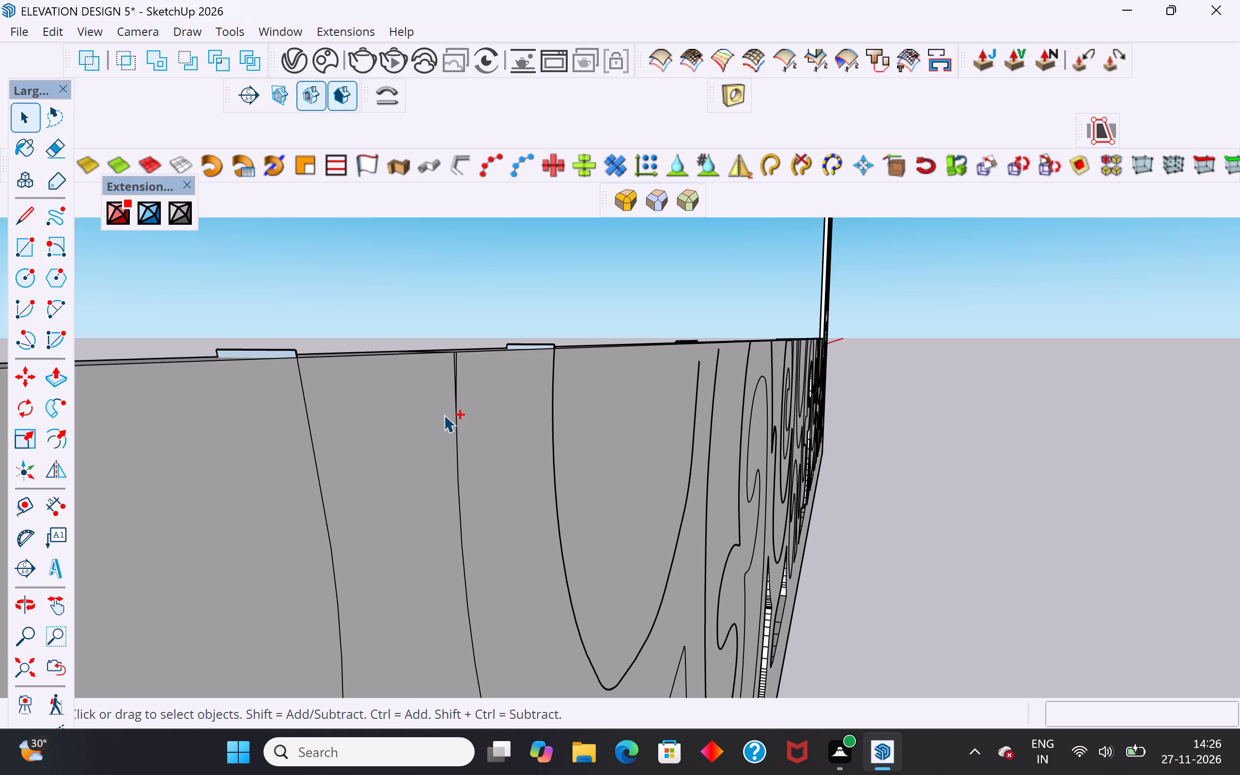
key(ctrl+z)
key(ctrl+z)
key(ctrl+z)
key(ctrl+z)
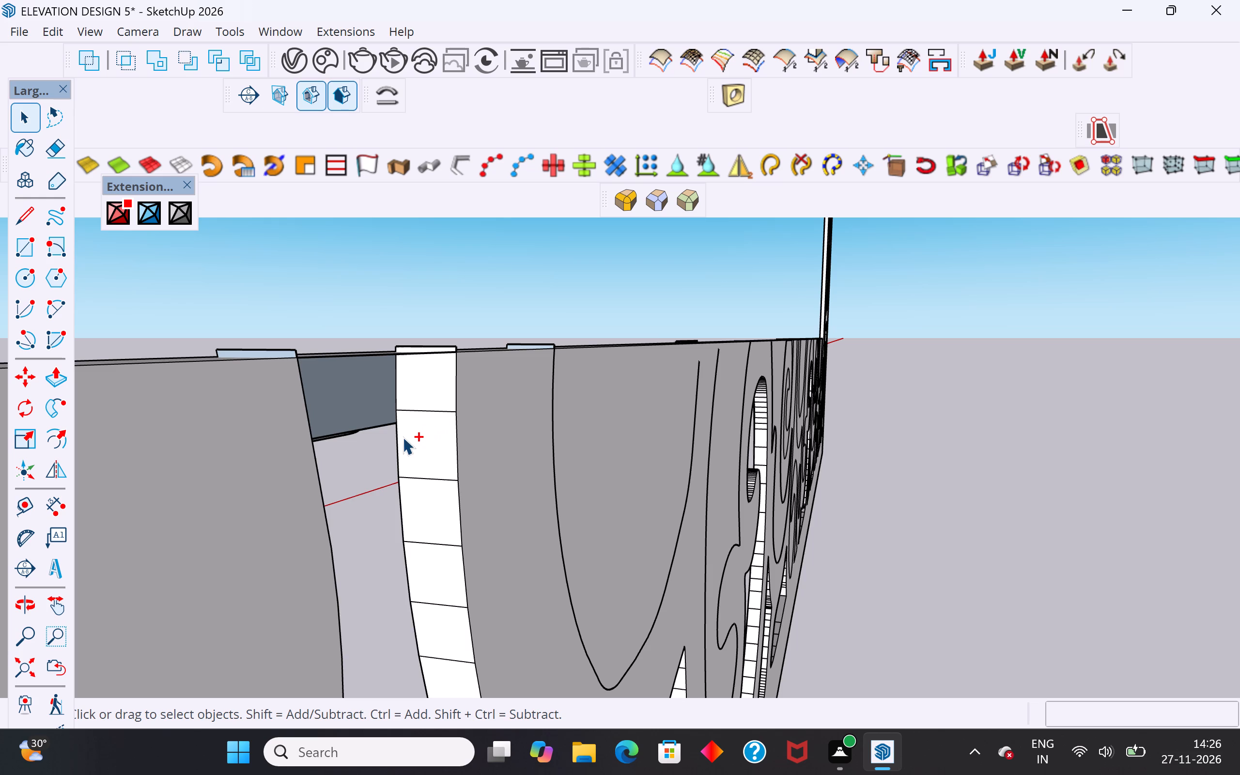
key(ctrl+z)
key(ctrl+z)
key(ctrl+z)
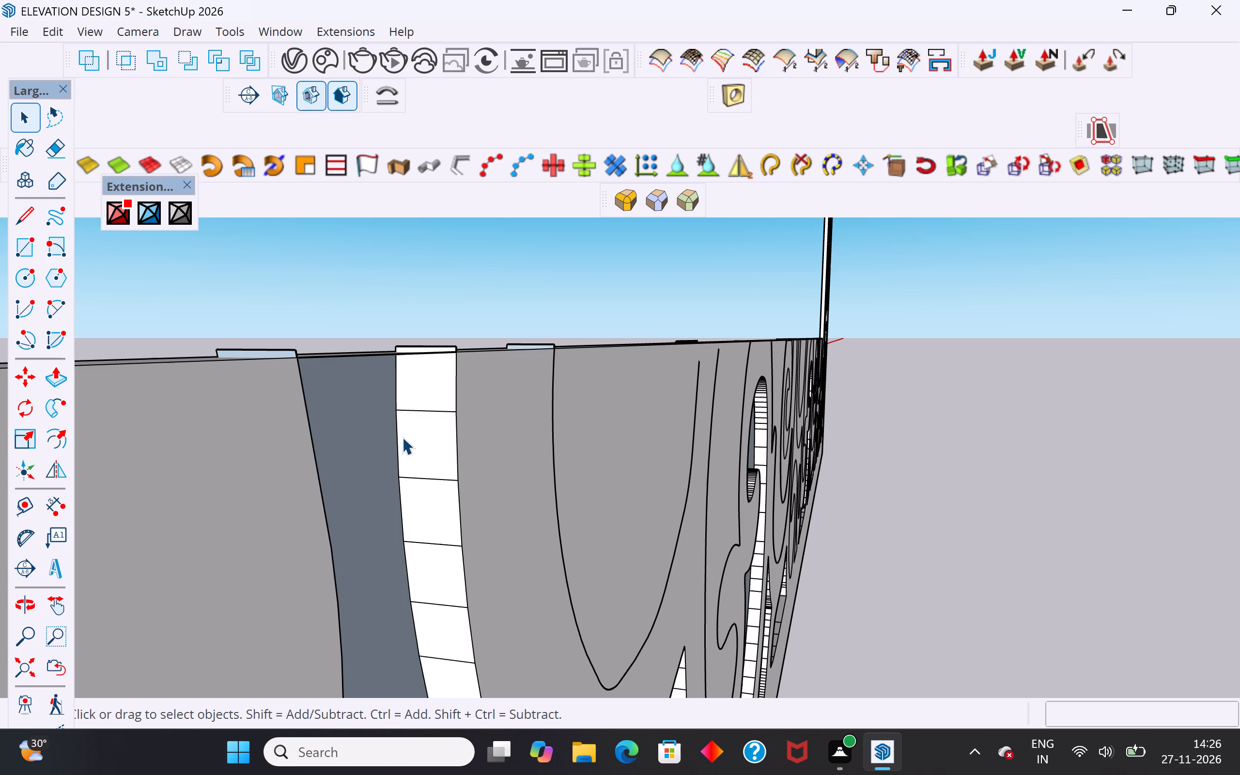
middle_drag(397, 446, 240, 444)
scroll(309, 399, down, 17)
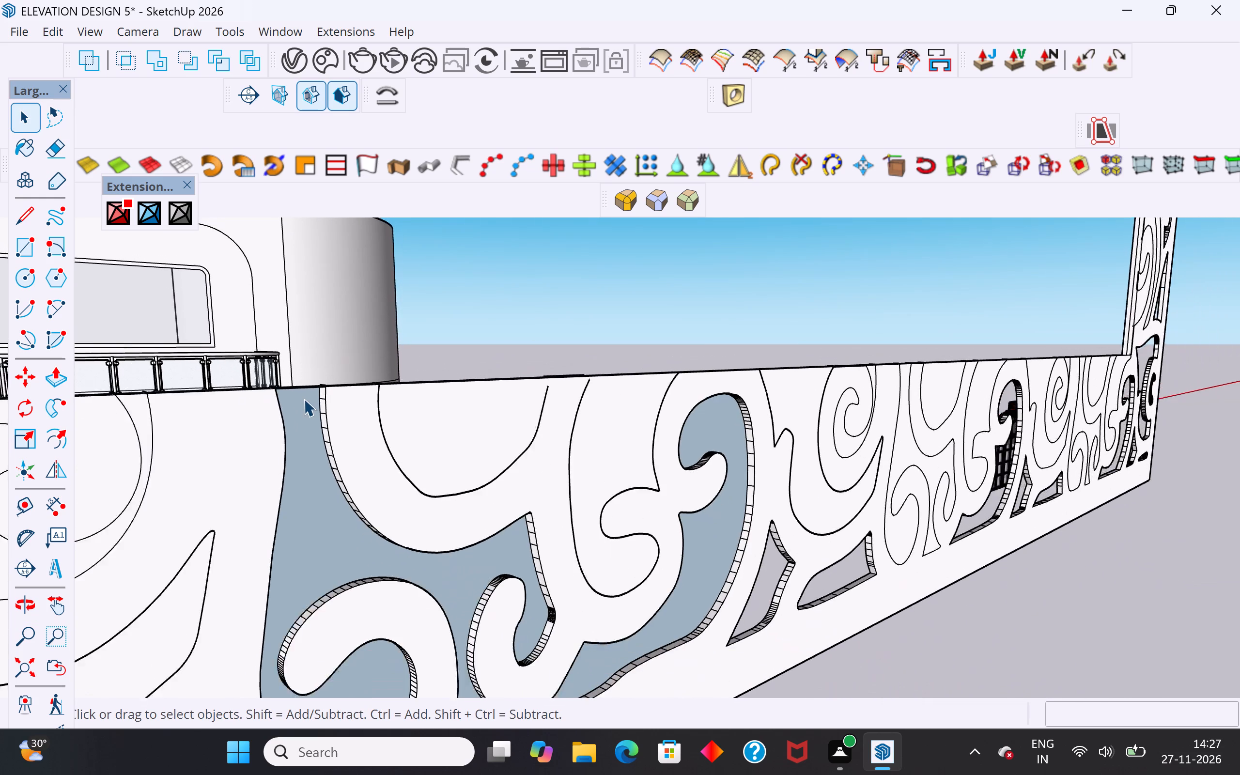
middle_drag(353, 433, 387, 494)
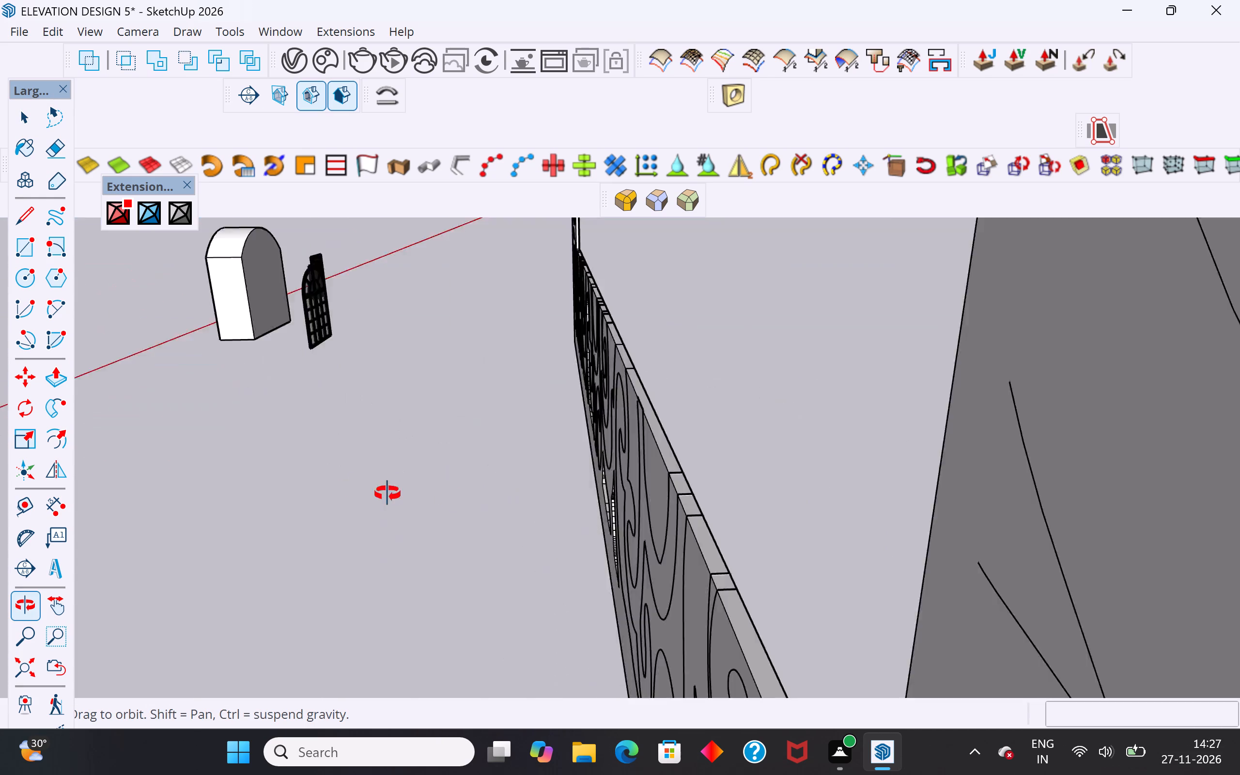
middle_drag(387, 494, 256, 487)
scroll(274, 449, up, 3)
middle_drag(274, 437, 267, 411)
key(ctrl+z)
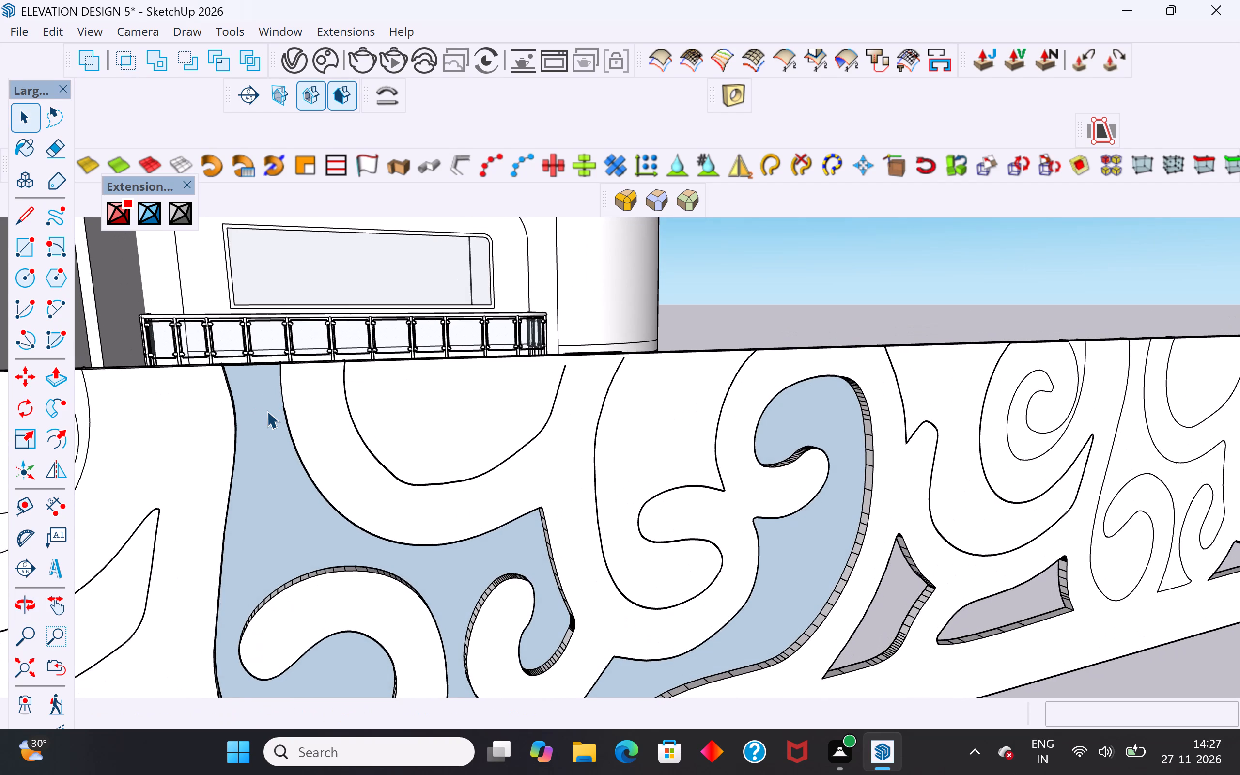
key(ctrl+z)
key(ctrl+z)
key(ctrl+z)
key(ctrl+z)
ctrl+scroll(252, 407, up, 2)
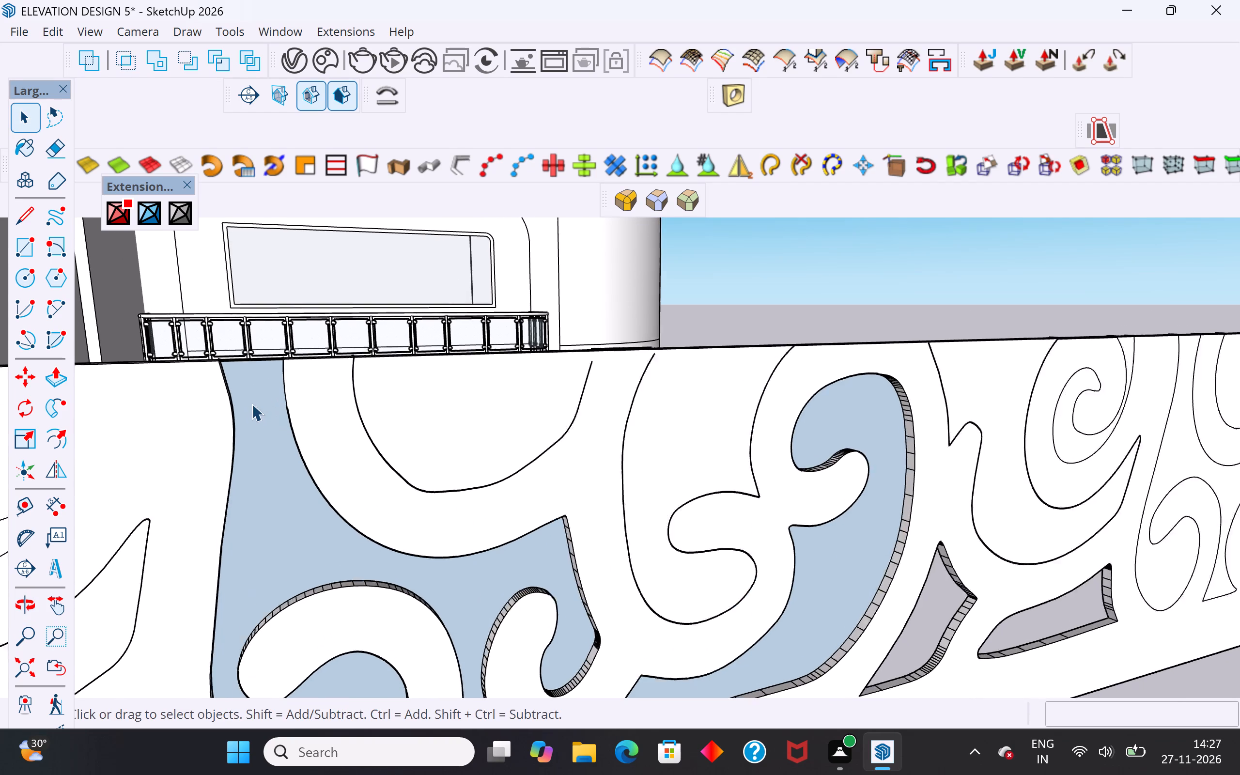
Draw a rectangle about 1" by 2 5/16" across the wide scroll's upper end at the panel's upper edge.
ctrl+scroll(251, 403, up, 3)
middle_drag(252, 368, 263, 315)
scroll(265, 296, up, 6)
middle_drag(289, 292, 288, 308)
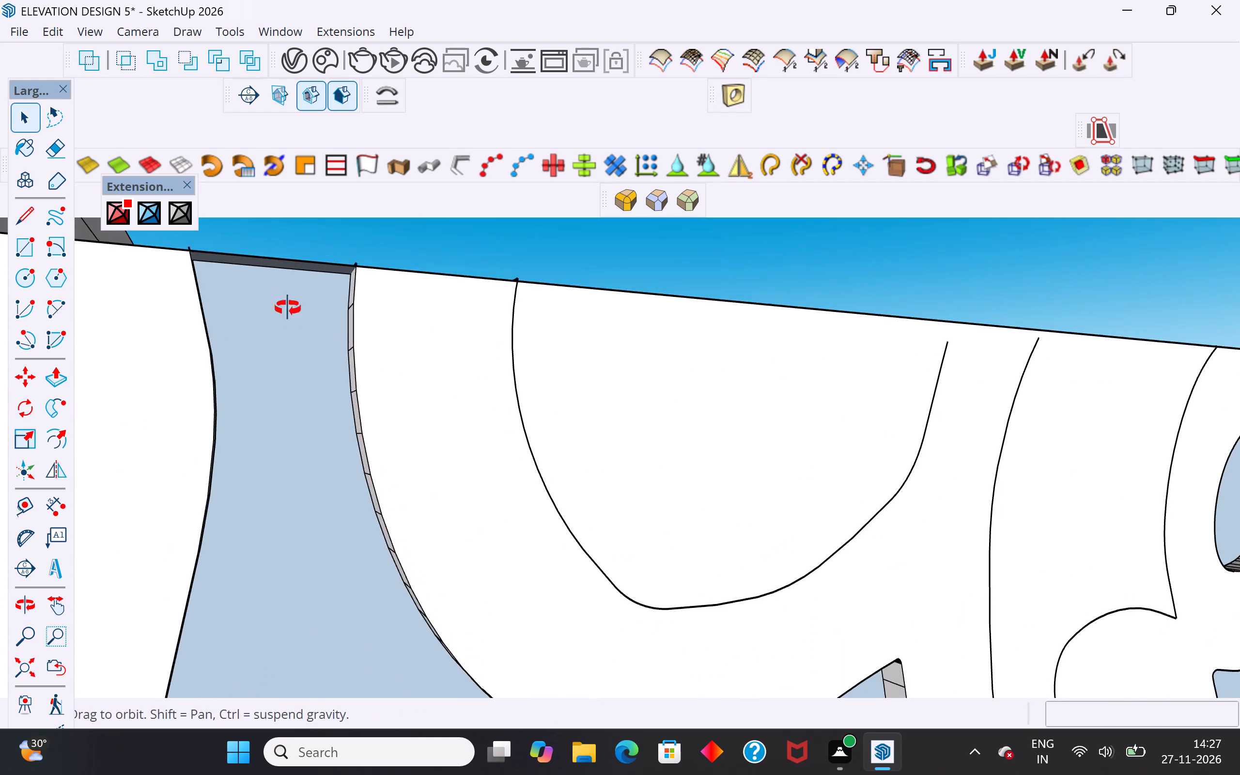
middle_drag(288, 308, 300, 350)
scroll(344, 356, up, 4)
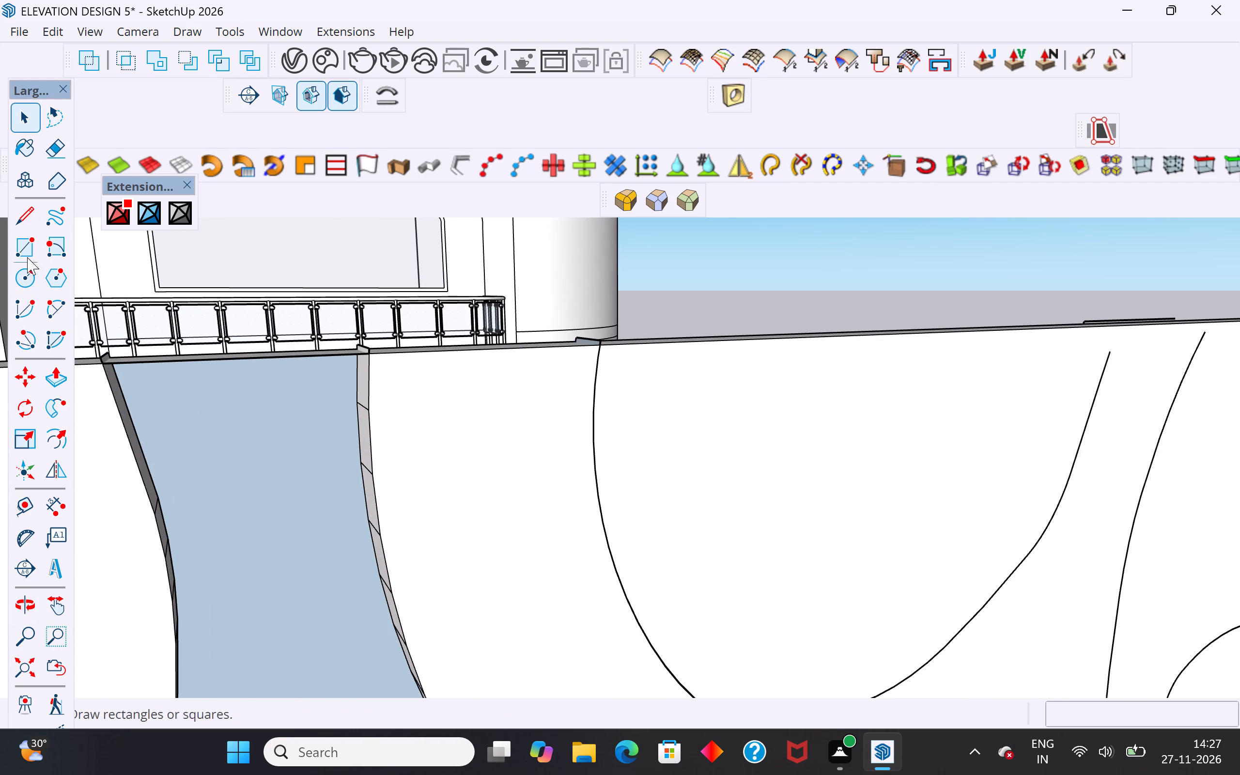
click(28, 251)
click(373, 412)
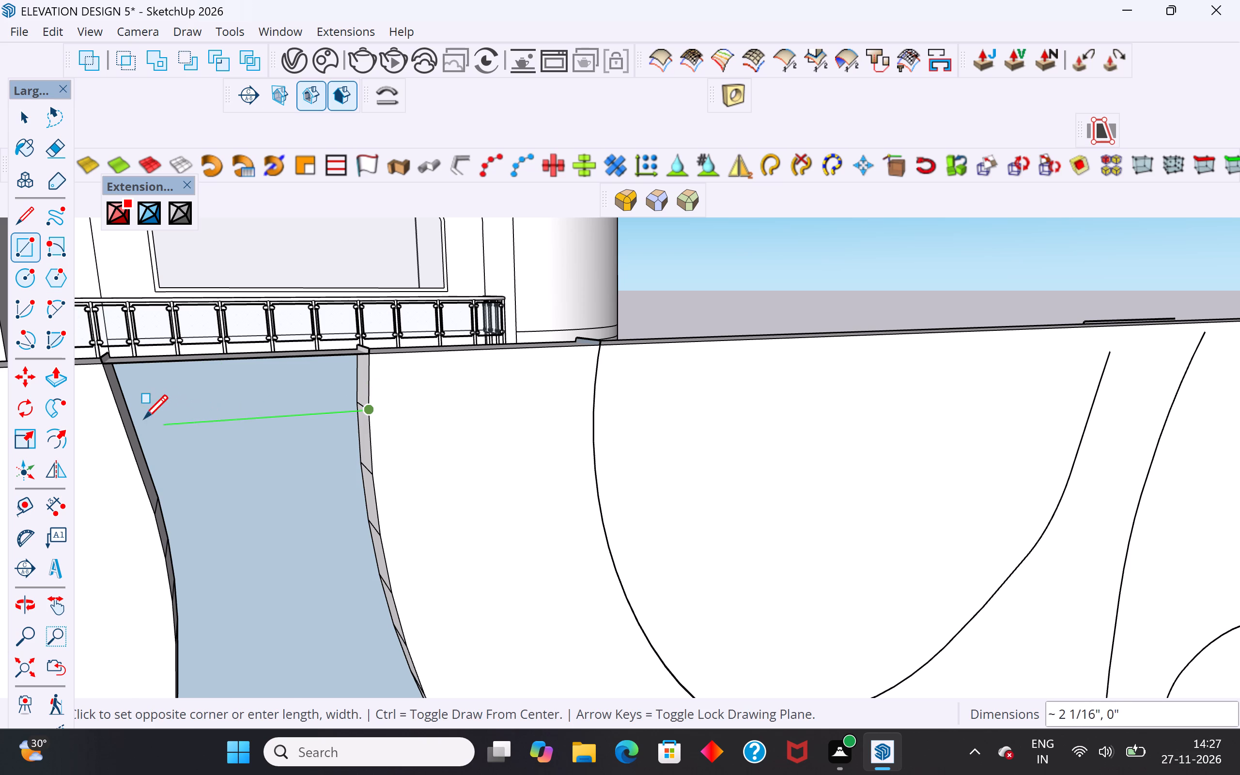
click(109, 367)
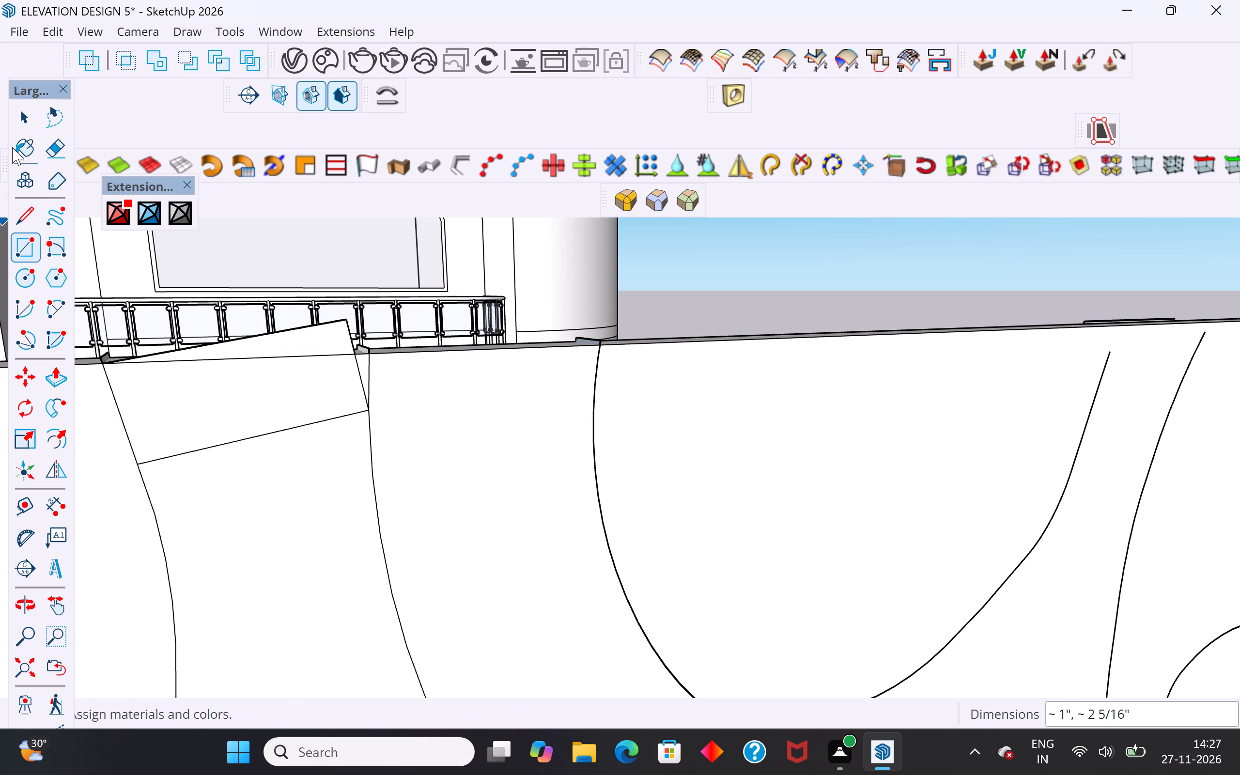
Delete the wide scroll's face below the slanted rectangle.
click(19, 131)
click(260, 477)
key(Delete)
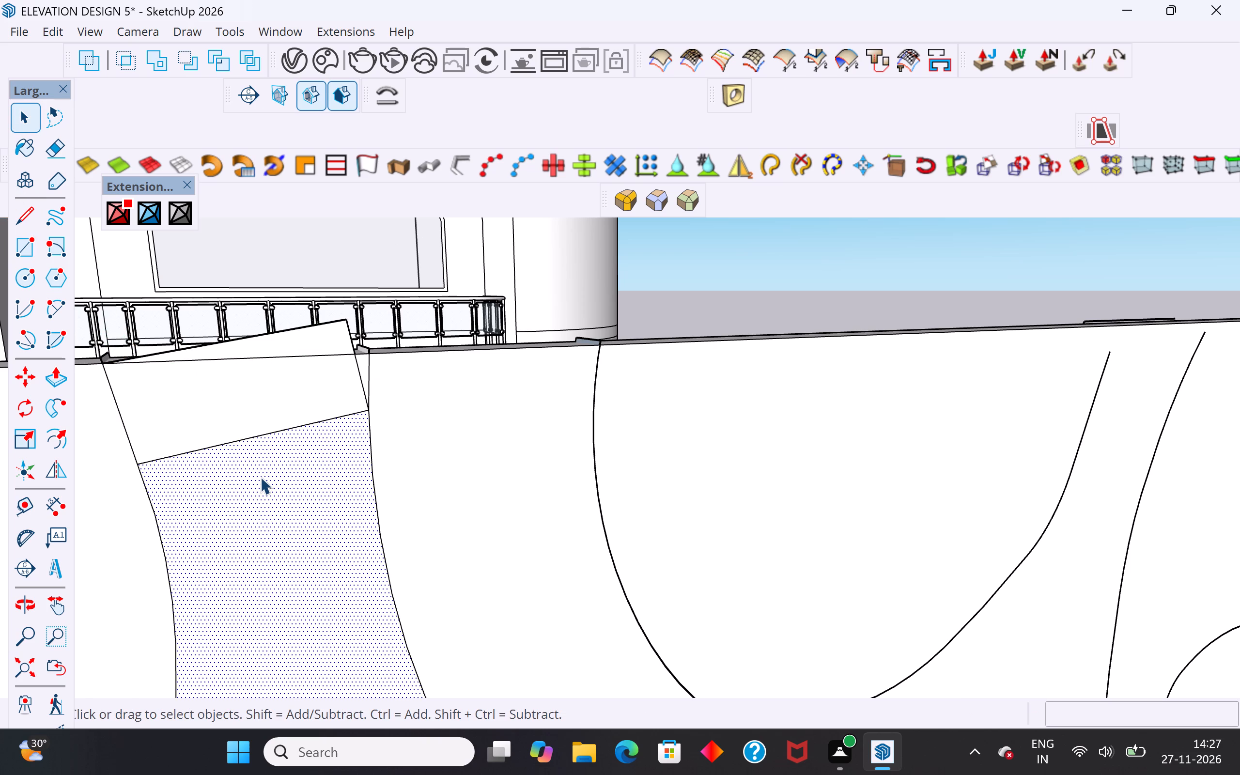
Delete the part of the slanted rectangle that projects above the panel's upper edge, including its leftover edges.
click(342, 338)
key(Delete)
click(347, 333)
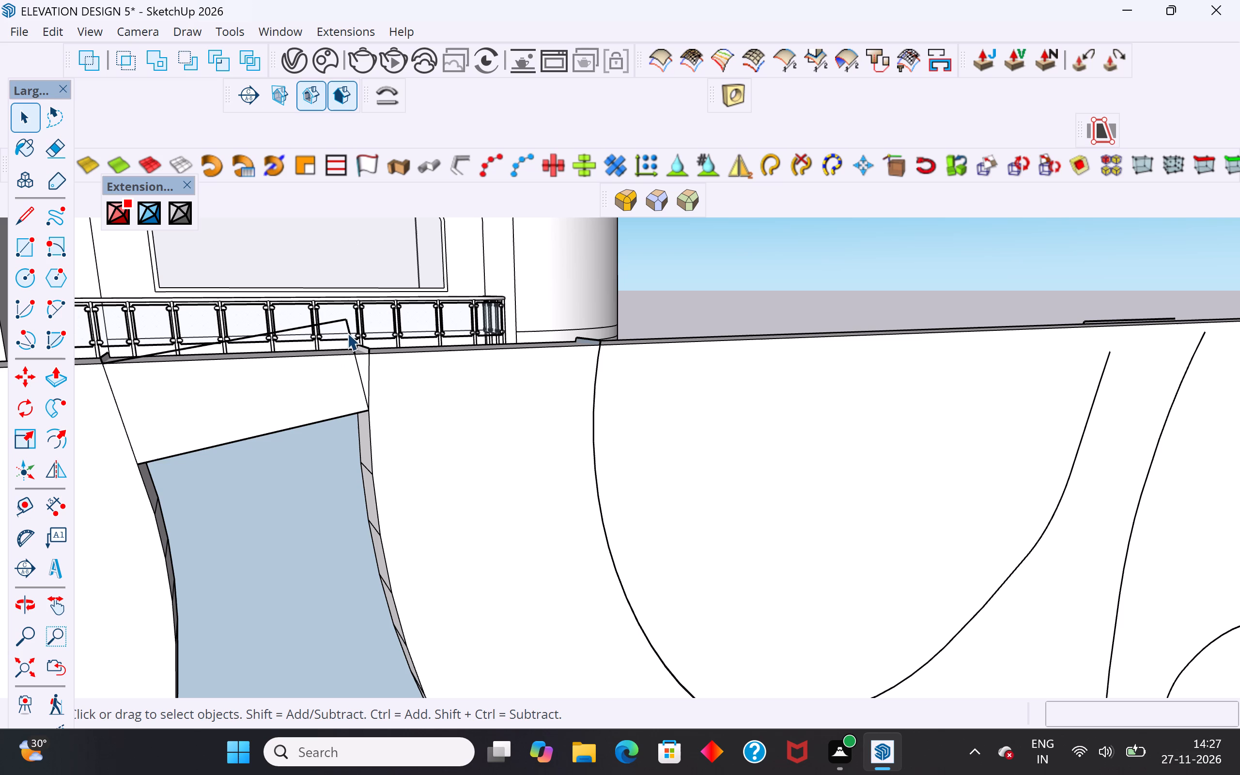
key(Delete)
click(321, 322)
key(Delete)
Draw an edge about 2 5/16" long across the strip at the wide scroll's upper end, starting from the slanted edge's corner.
middle_drag(299, 411, 365, 402)
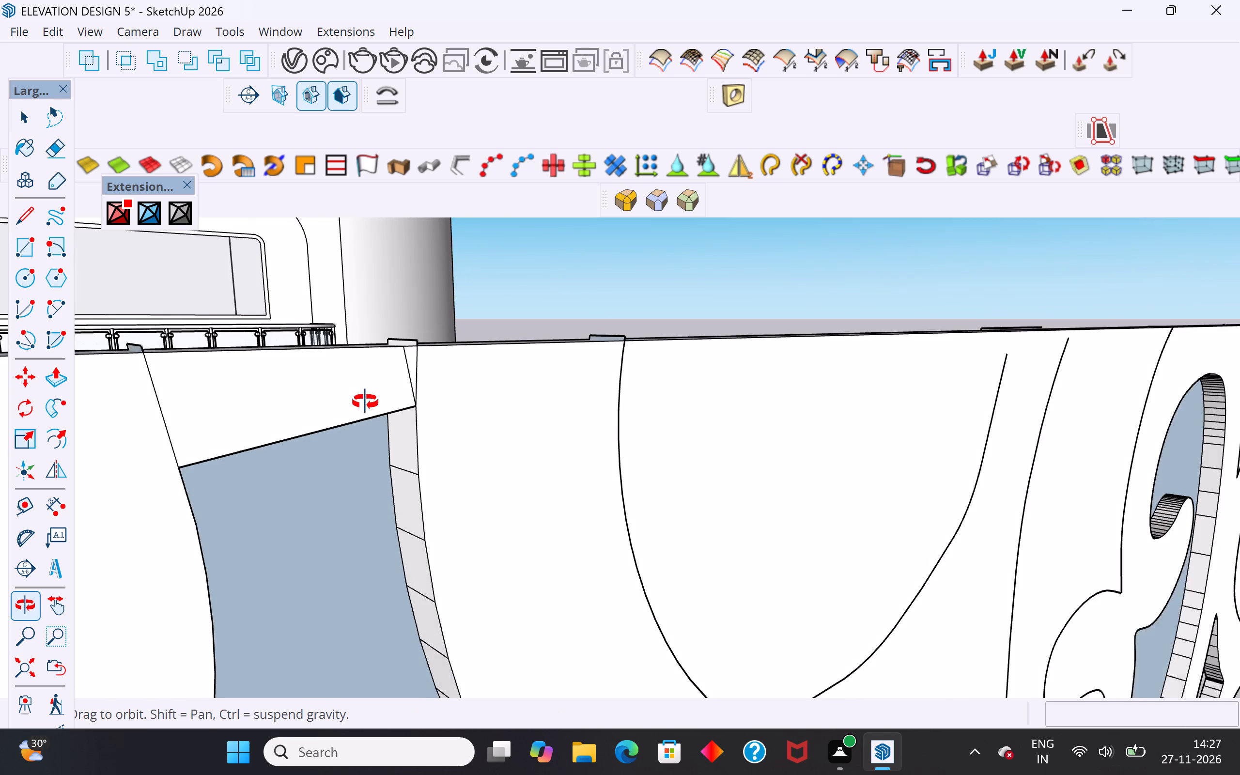
middle_drag(365, 402, 366, 412)
click(28, 226)
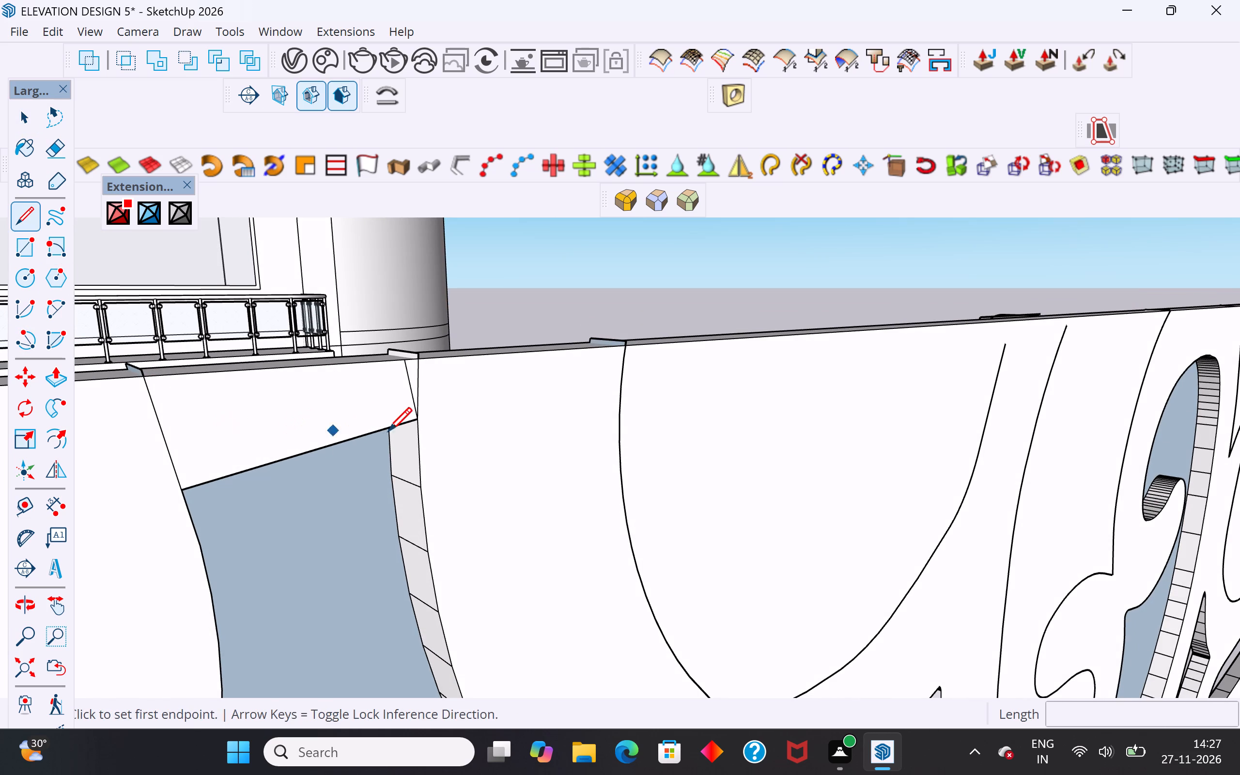
click(415, 423)
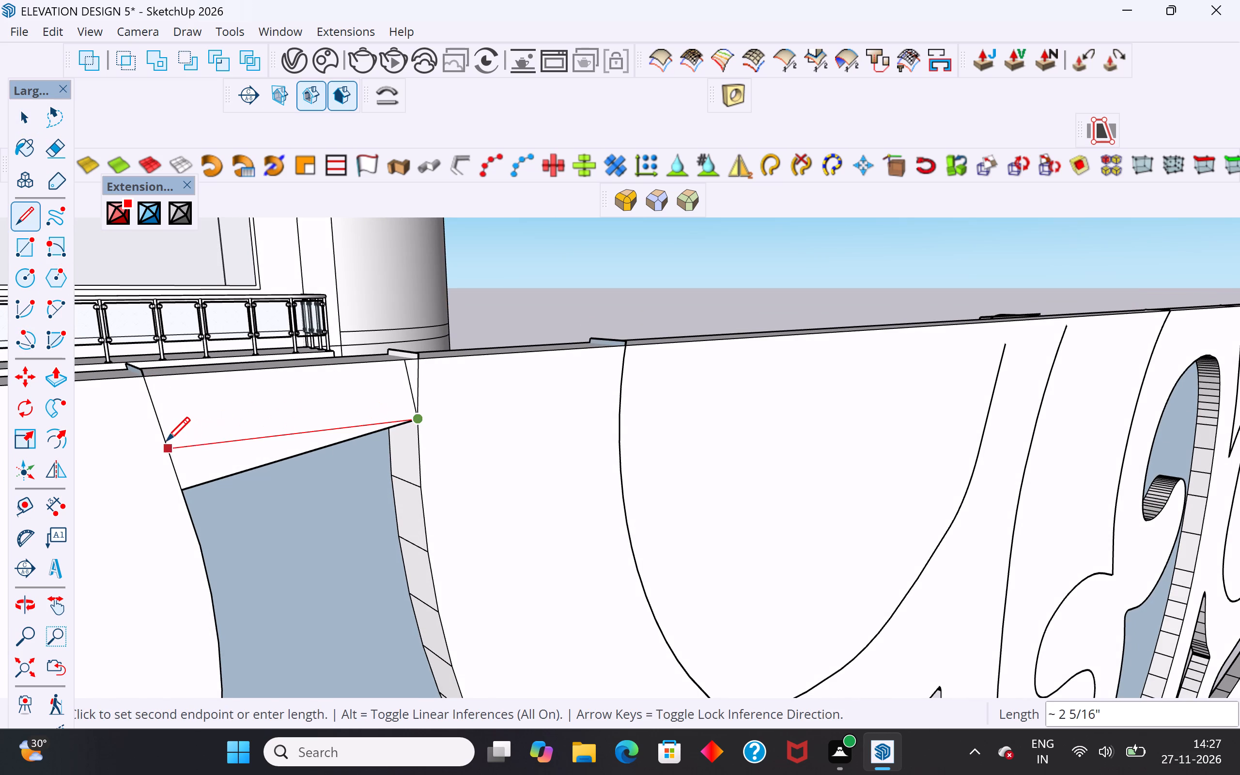
click(166, 443)
Delete the sliver face below the new edge and the old slanted edge bordering it.
click(23, 130)
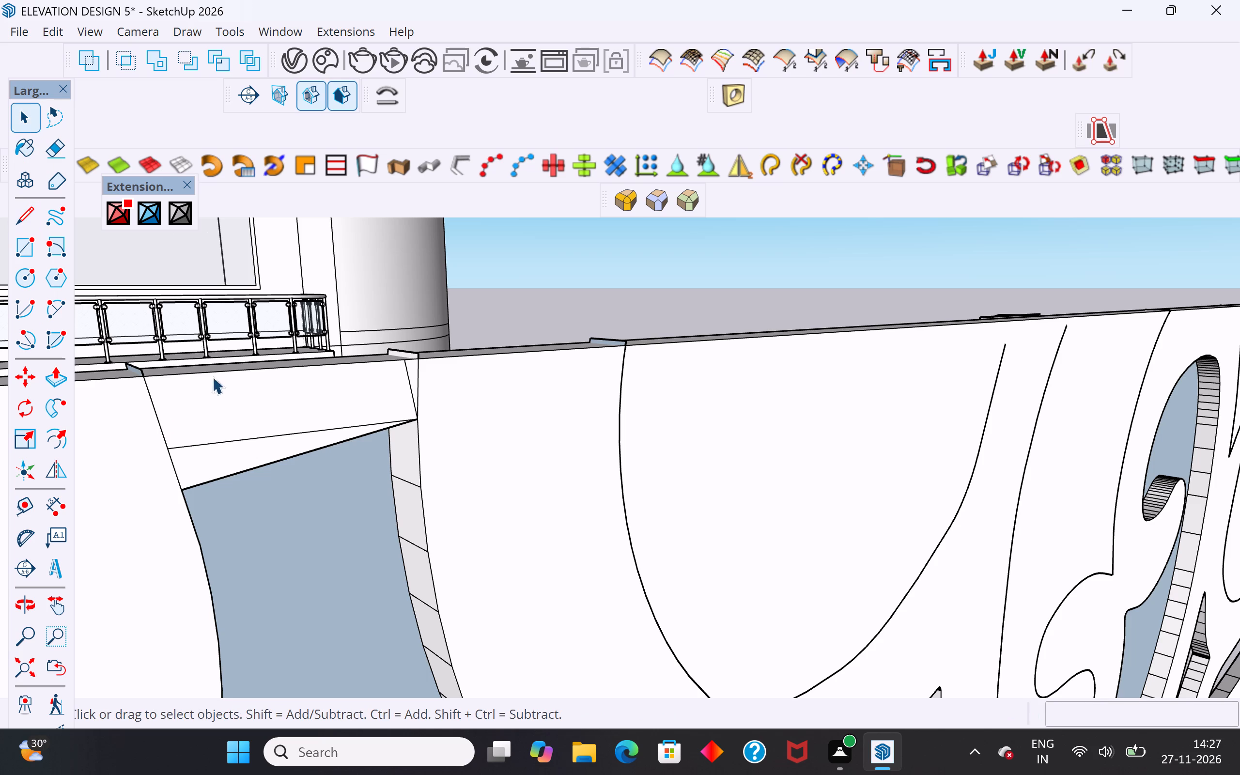
click(233, 457)
key(Delete)
click(252, 468)
key(Delete)
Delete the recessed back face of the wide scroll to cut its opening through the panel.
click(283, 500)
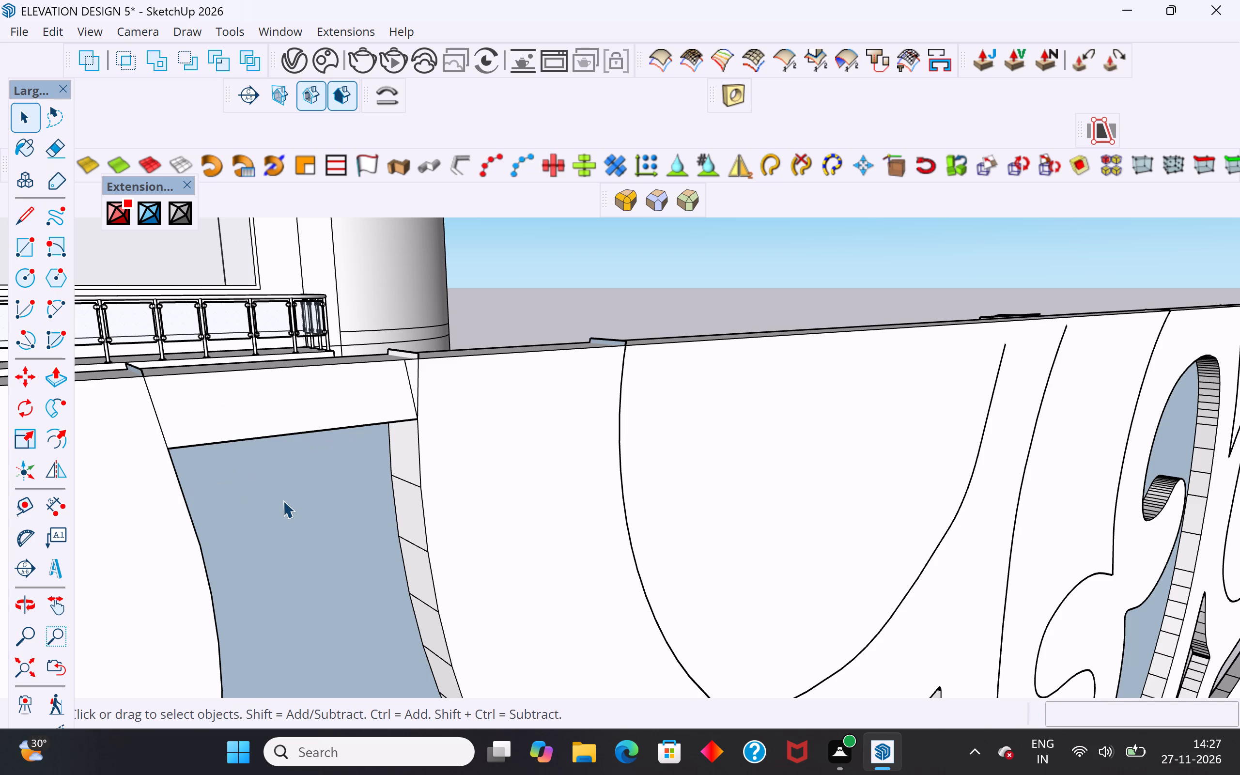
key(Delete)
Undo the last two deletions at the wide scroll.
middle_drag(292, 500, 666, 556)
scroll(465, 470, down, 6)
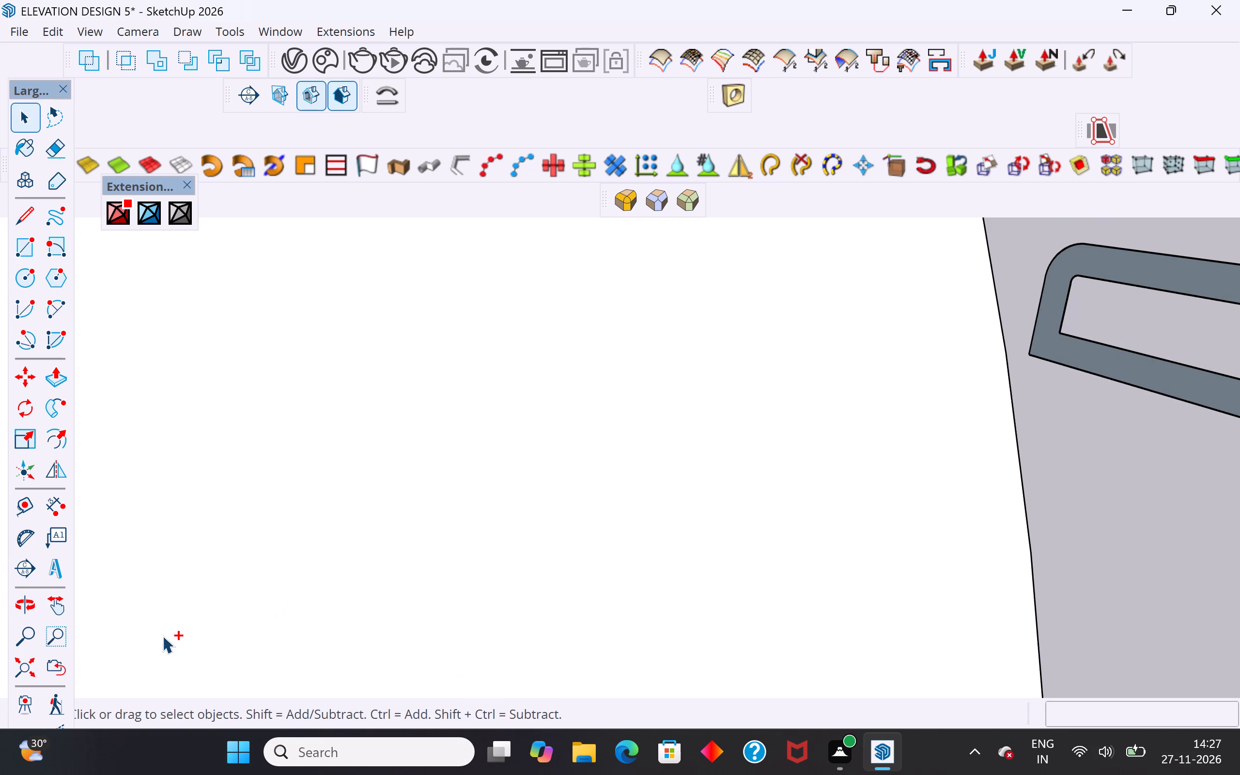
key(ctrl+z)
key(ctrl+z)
Undo the recent edits at the lower border's wide scroll until its face is flush again, redoing one if undone too far.
click(30, 655)
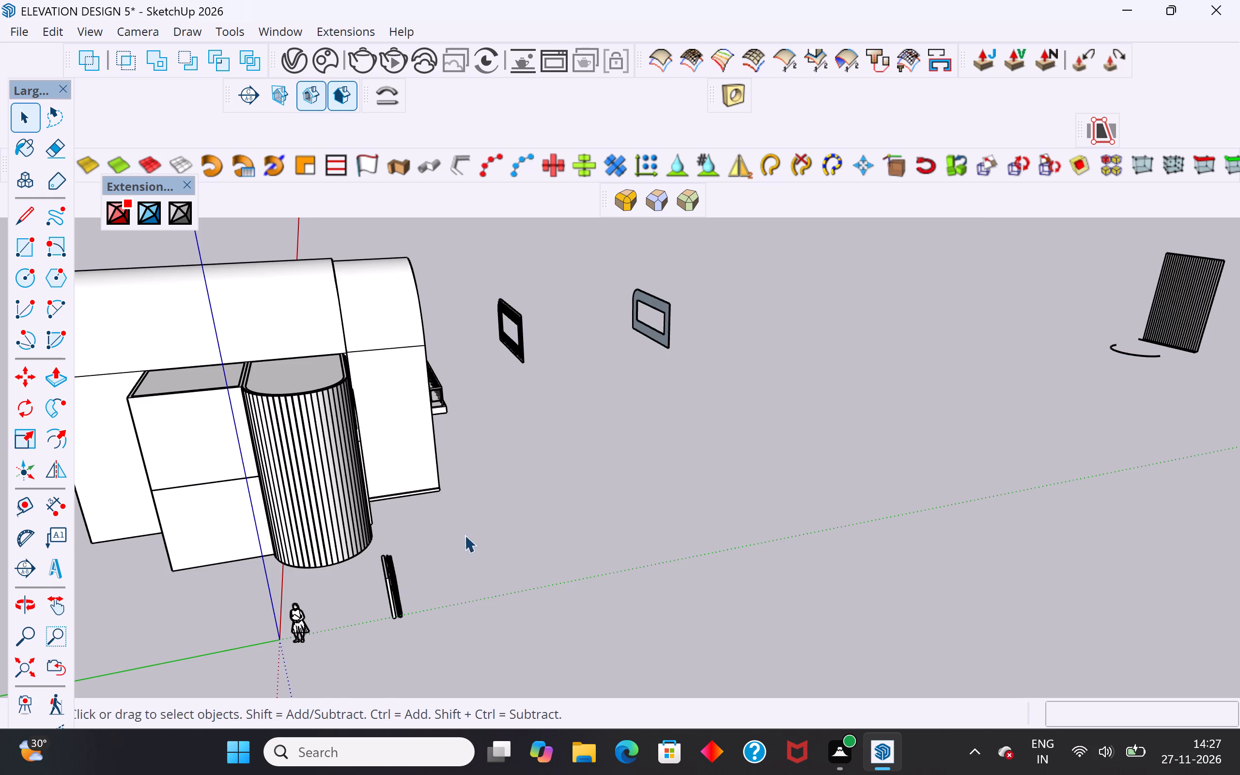
scroll(482, 508, up, 3)
scroll(498, 242, up, 5)
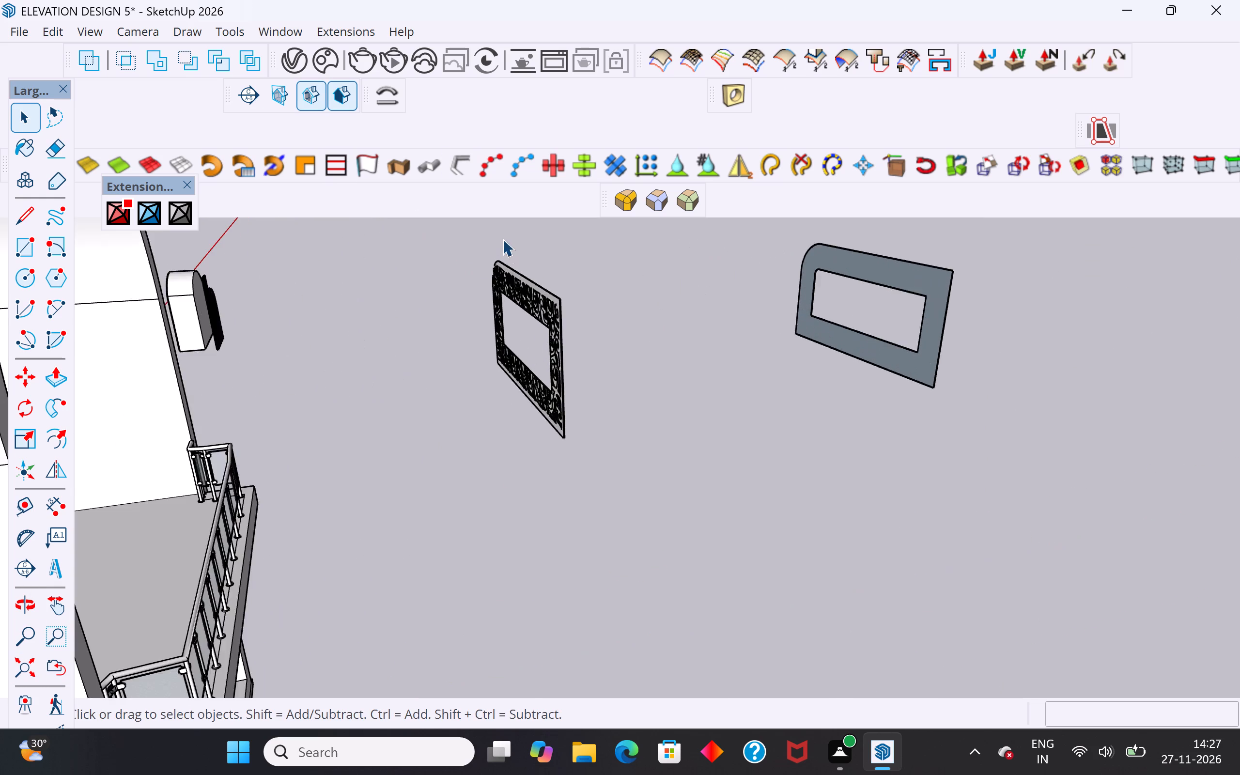
scroll(502, 239, up, 8)
scroll(532, 317, down, 6)
middle_drag(536, 381, 697, 355)
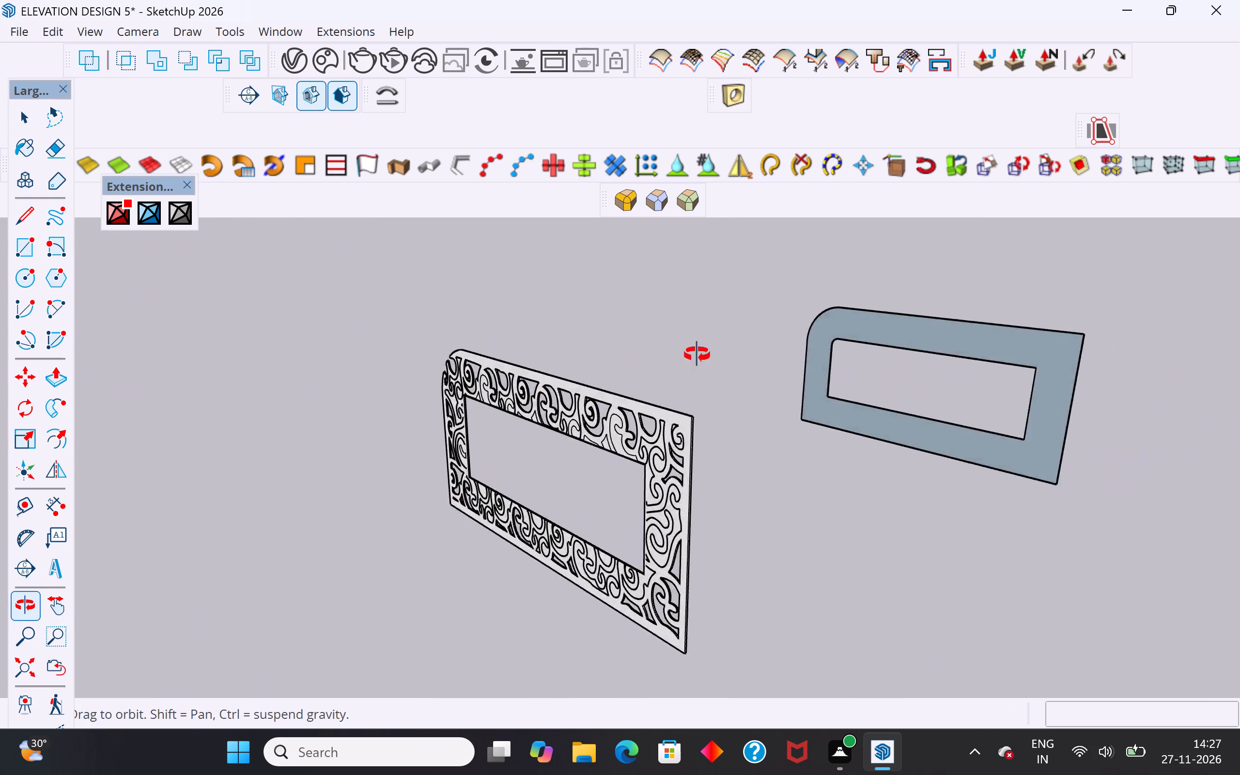
middle_drag(697, 355, 159, 365)
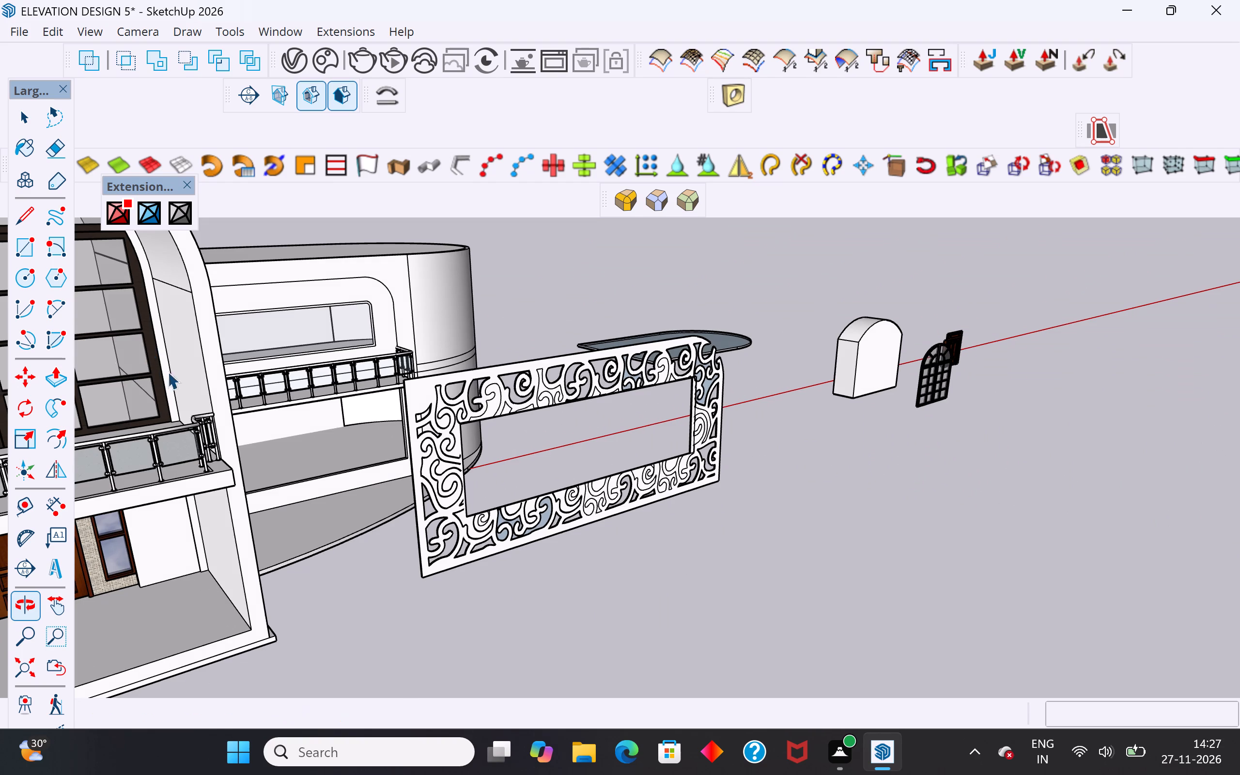
scroll(521, 496, up, 5)
scroll(532, 535, down, 3)
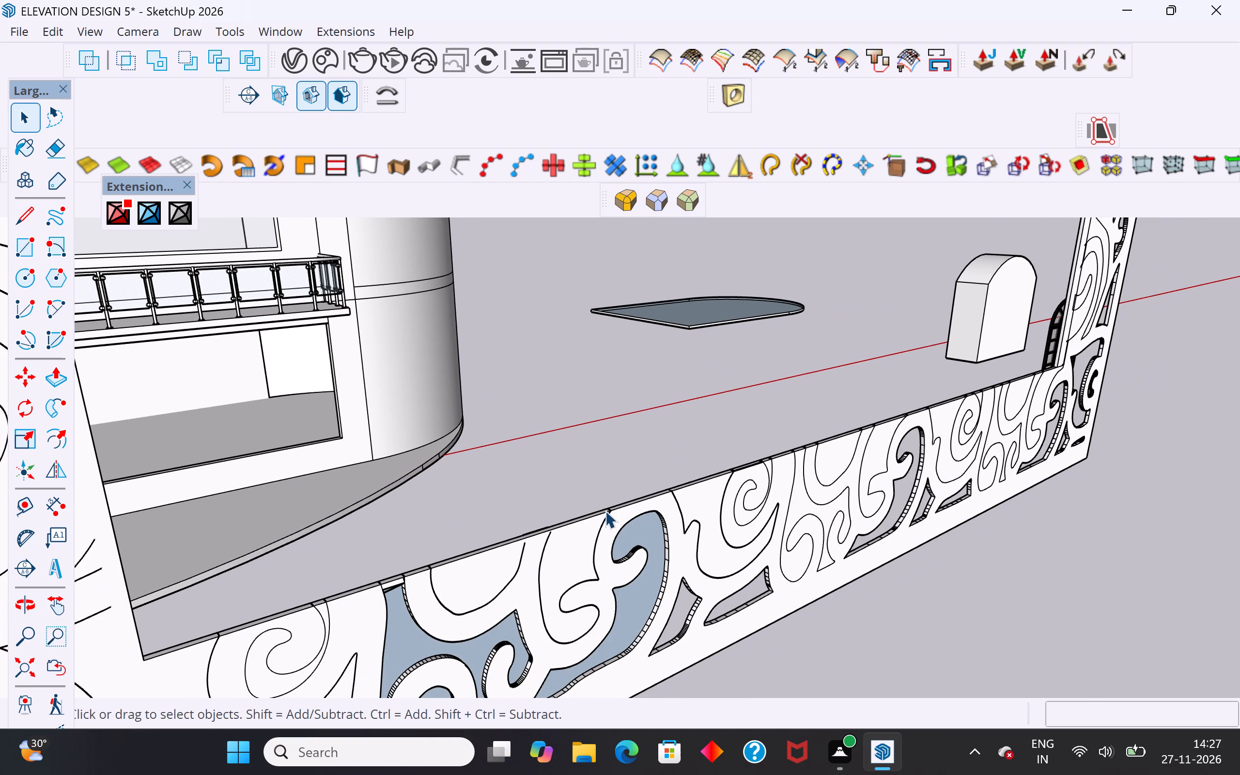
scroll(605, 511, down, 3)
middle_drag(628, 564, 620, 543)
key(ctrl+z)
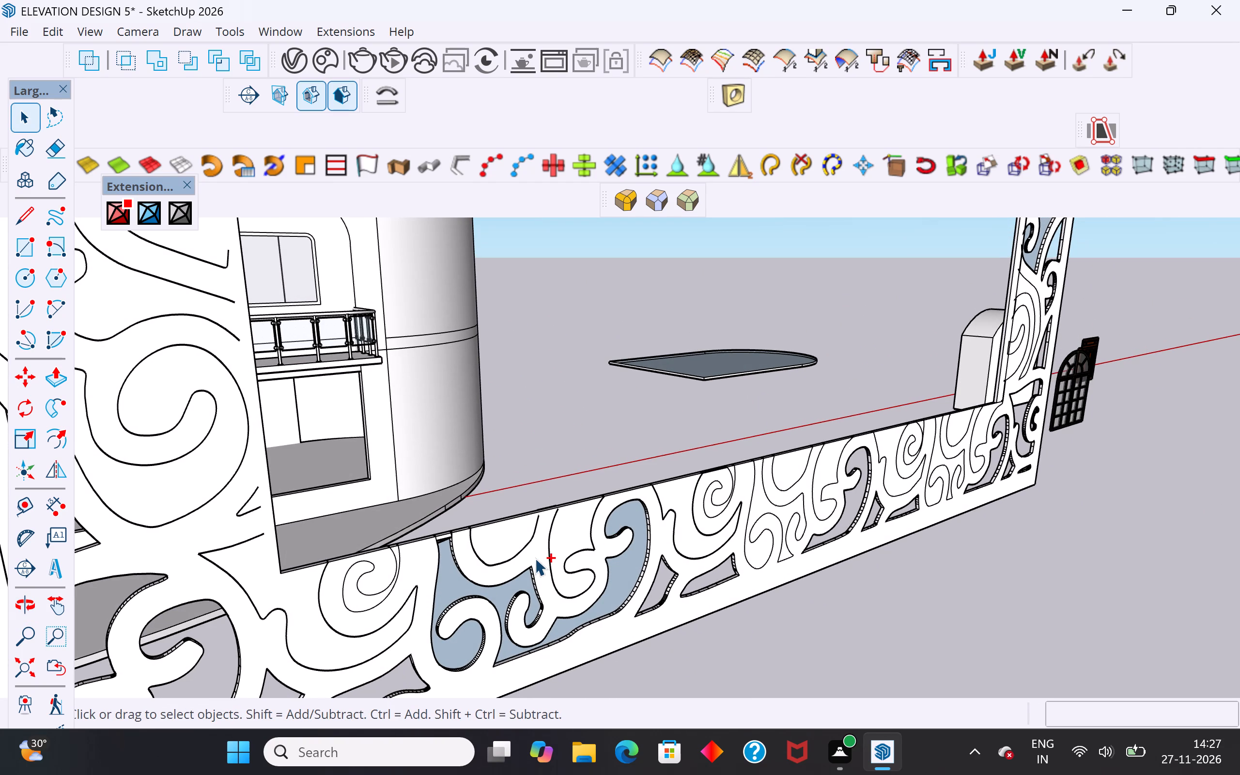
key(ctrl+z)
key(ctrl+z)
key(ctrl+z)
key(ctrl+z)
key(ctrl+z)
key(ctrl+z)
key(ctrl+y)
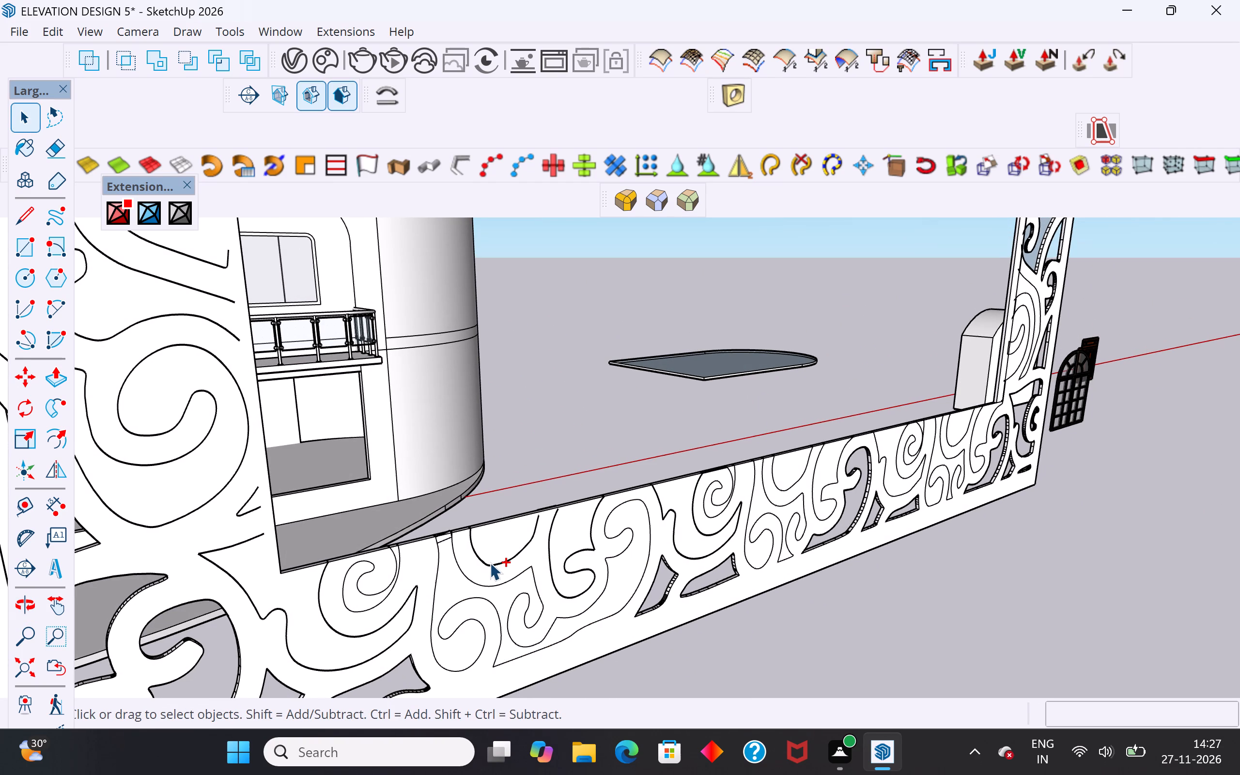
Delete the short edges crossing the strip at the wide scroll's upper end, including the slanted one.
scroll(437, 557, up, 9)
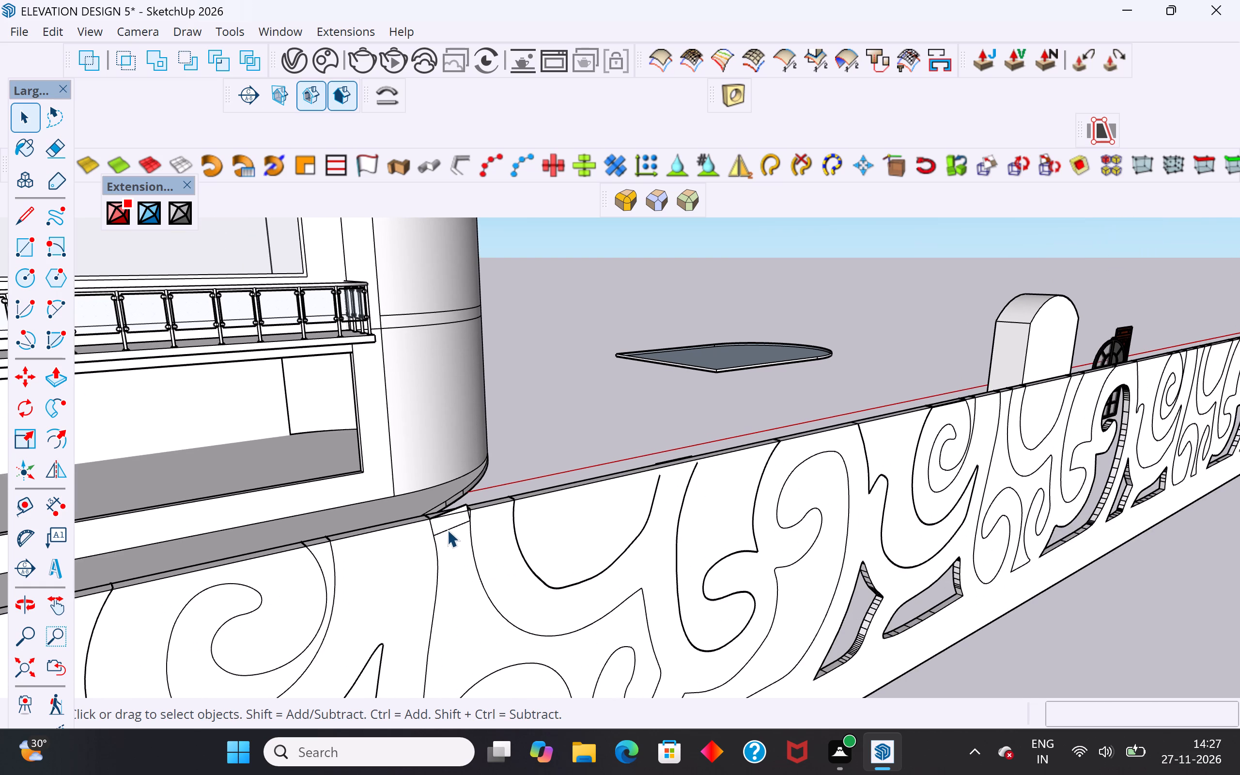
click(447, 529)
key(Delete)
scroll(449, 502, up, 6)
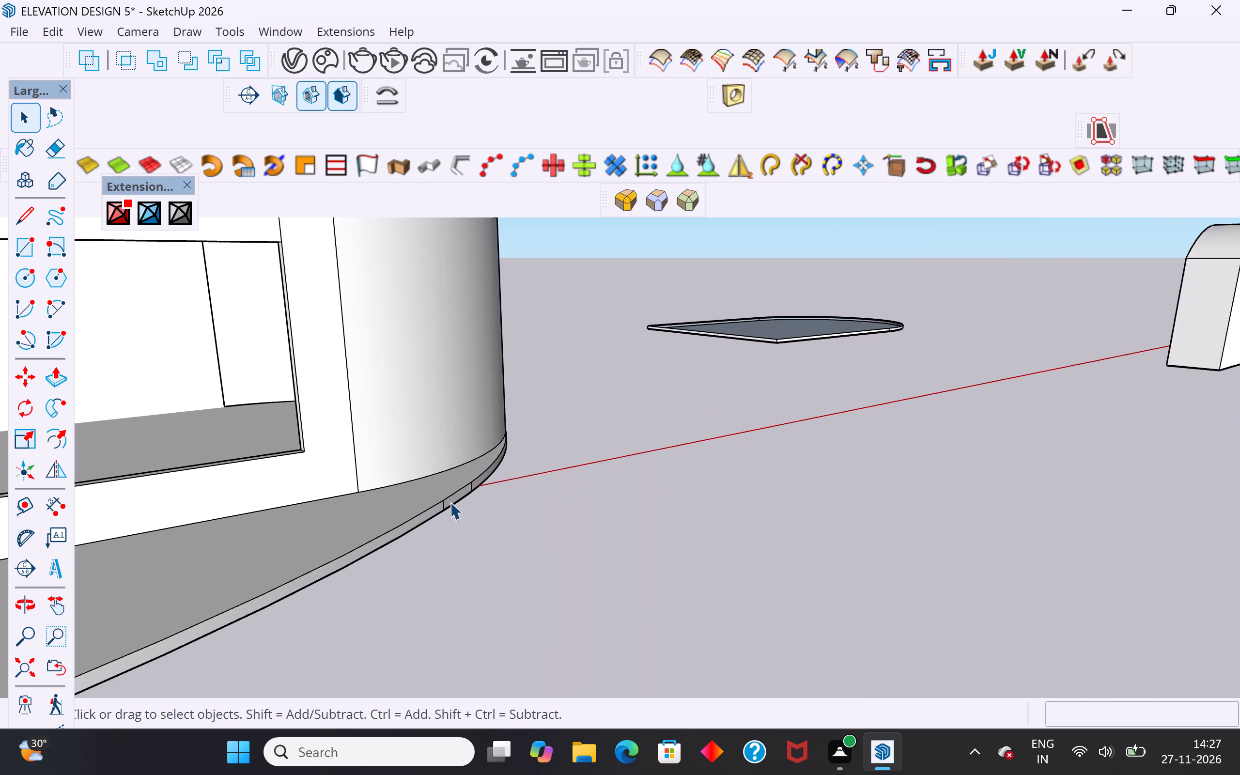
scroll(450, 502, down, 10)
scroll(453, 513, up, 5)
scroll(458, 547, down, 1)
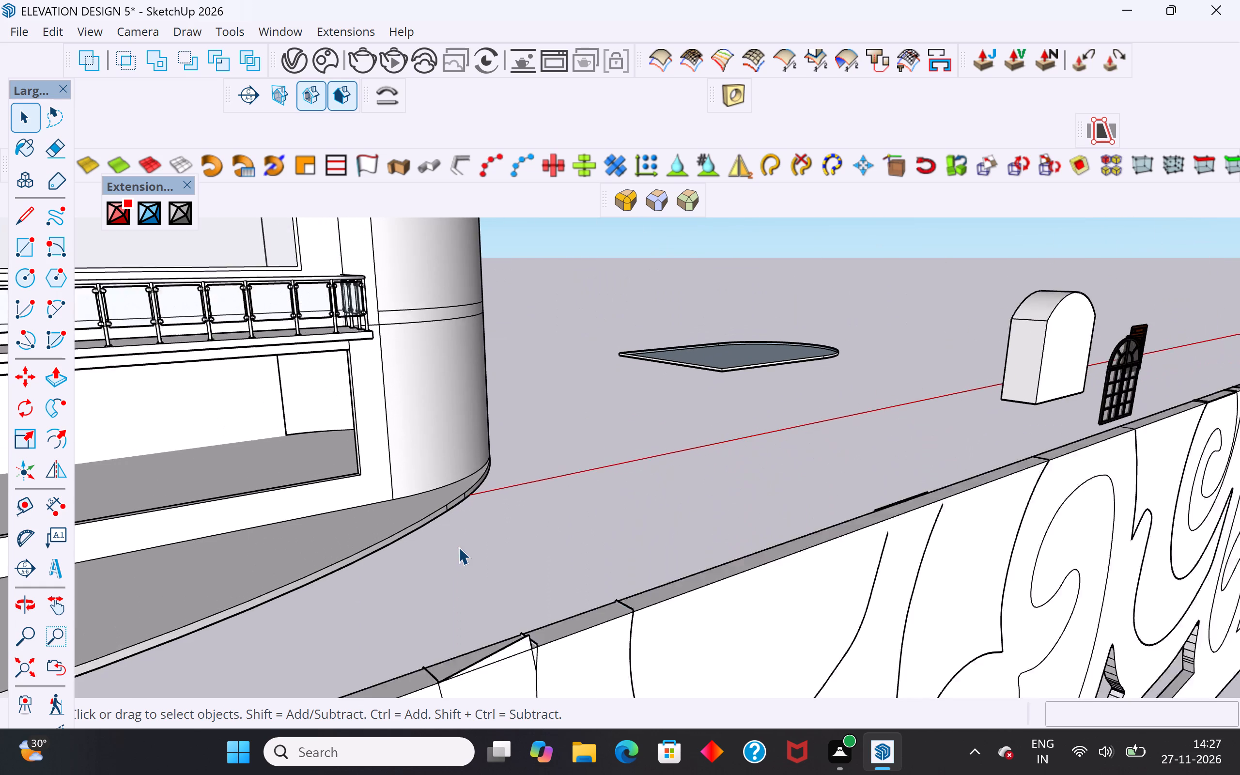
scroll(458, 547, down, 1)
scroll(477, 572, up, 5)
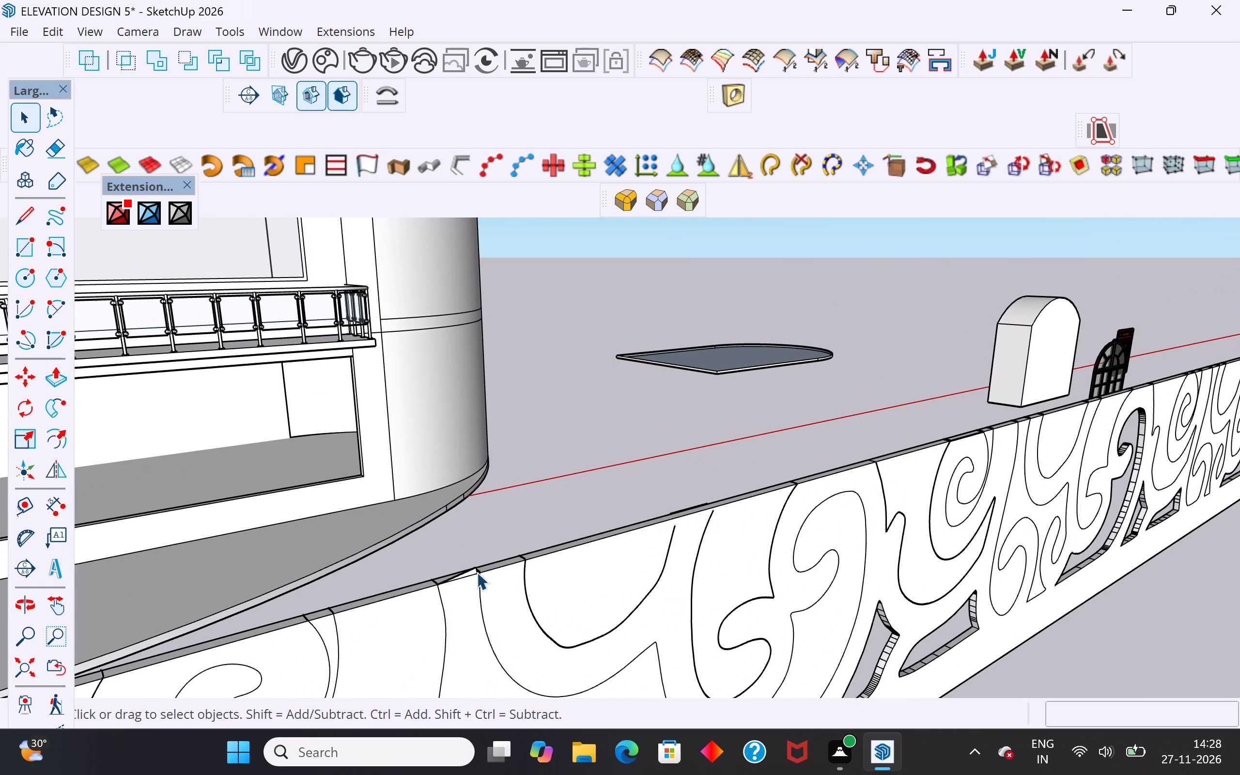
click(473, 571)
key(Delete)
Delete the stray slanted edge, the small protruding sliver face and its leftover edges beside the wide scroll's upper end.
scroll(476, 574, up, 8)
scroll(477, 574, down, 1)
scroll(477, 574, up, 13)
click(484, 589)
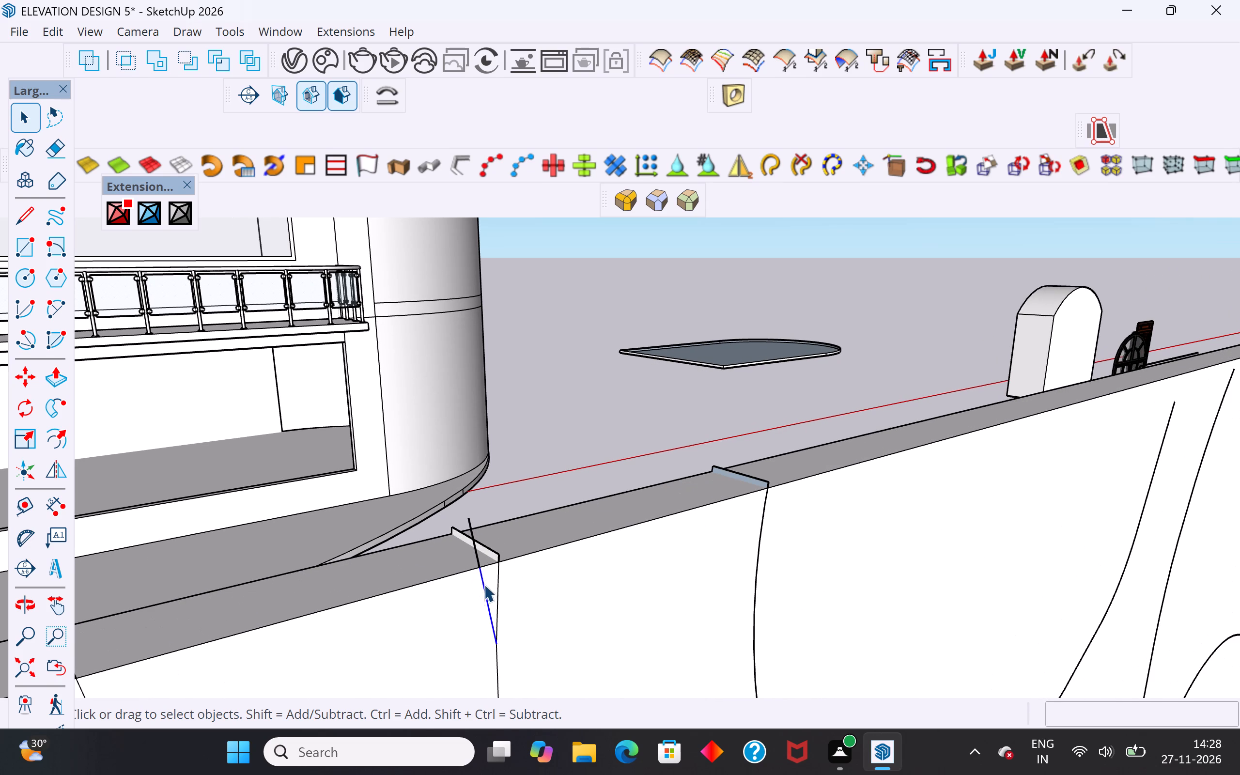
key(Delete)
click(474, 532)
key(Delete)
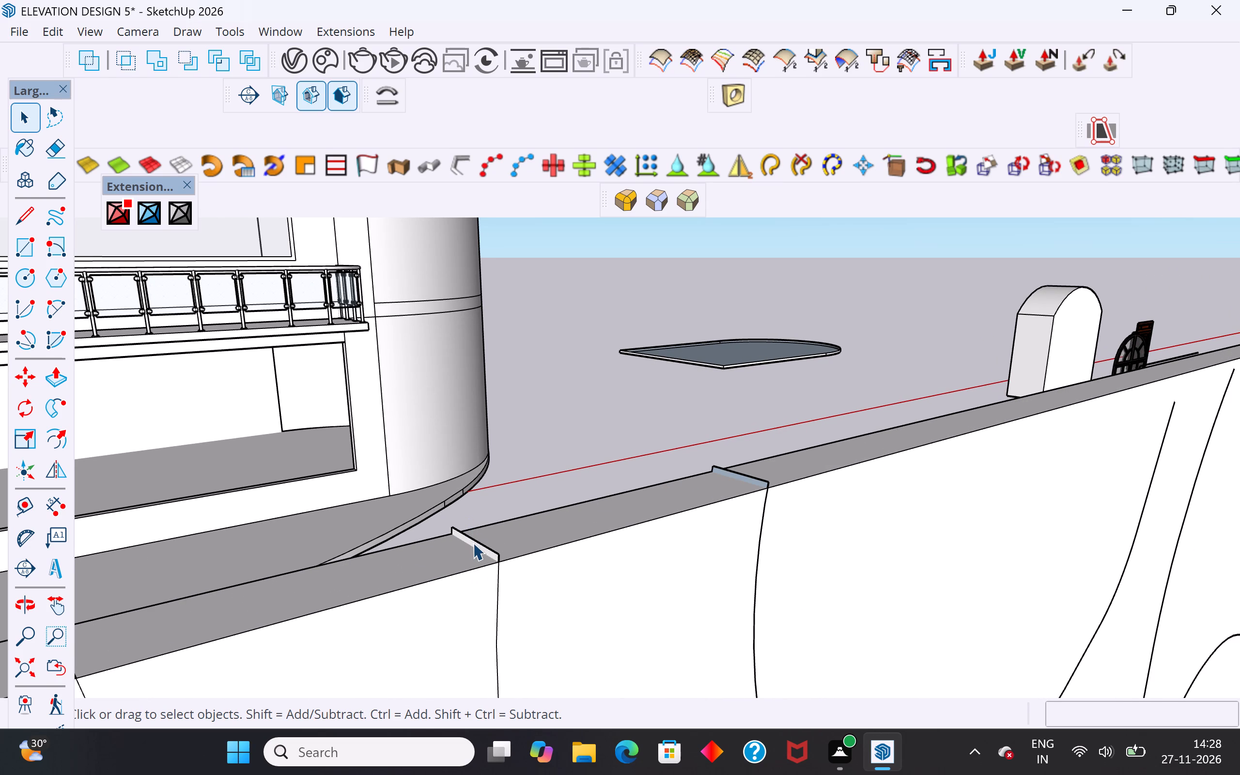
click(473, 542)
key(Delete)
click(498, 559)
key(Delete)
click(452, 528)
key(Delete)
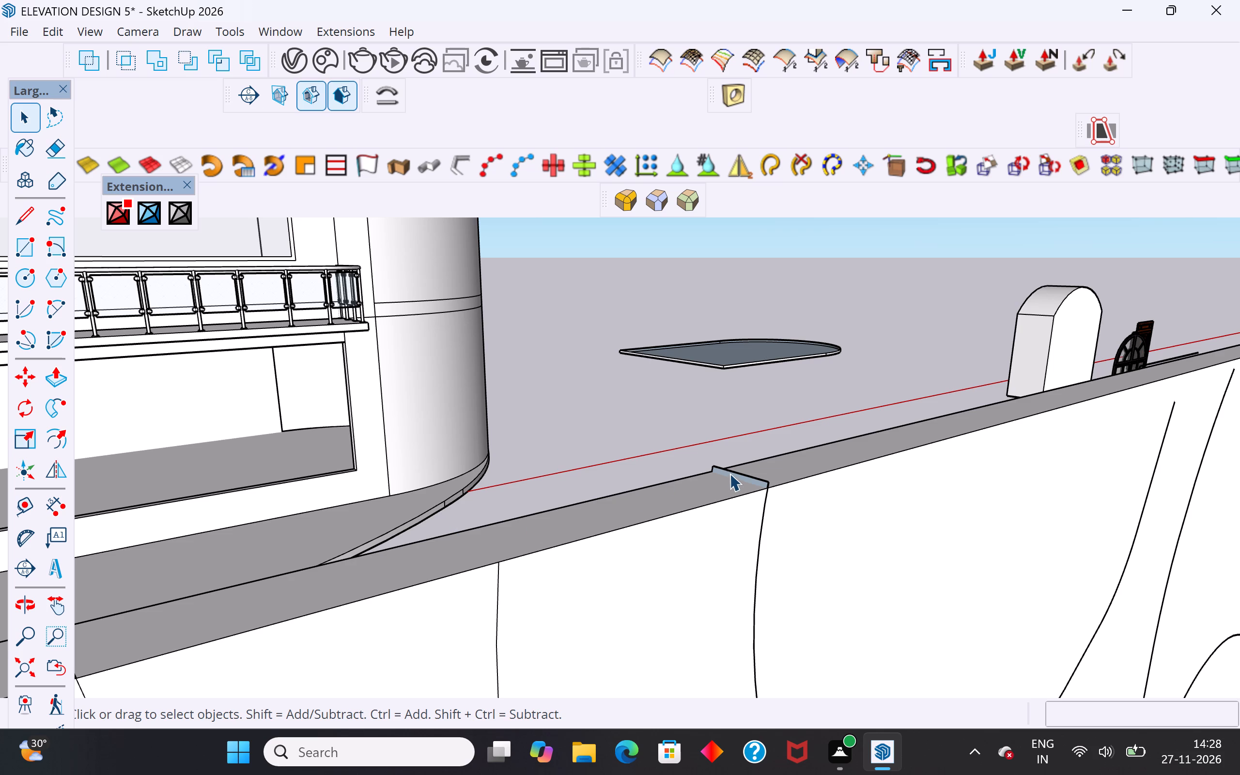
Delete the second protruding sliver face and its remaining edge stubs on the border's inner edge, where the neighbouring curve begins.
click(729, 473)
key(Delete)
click(710, 468)
key(Delete)
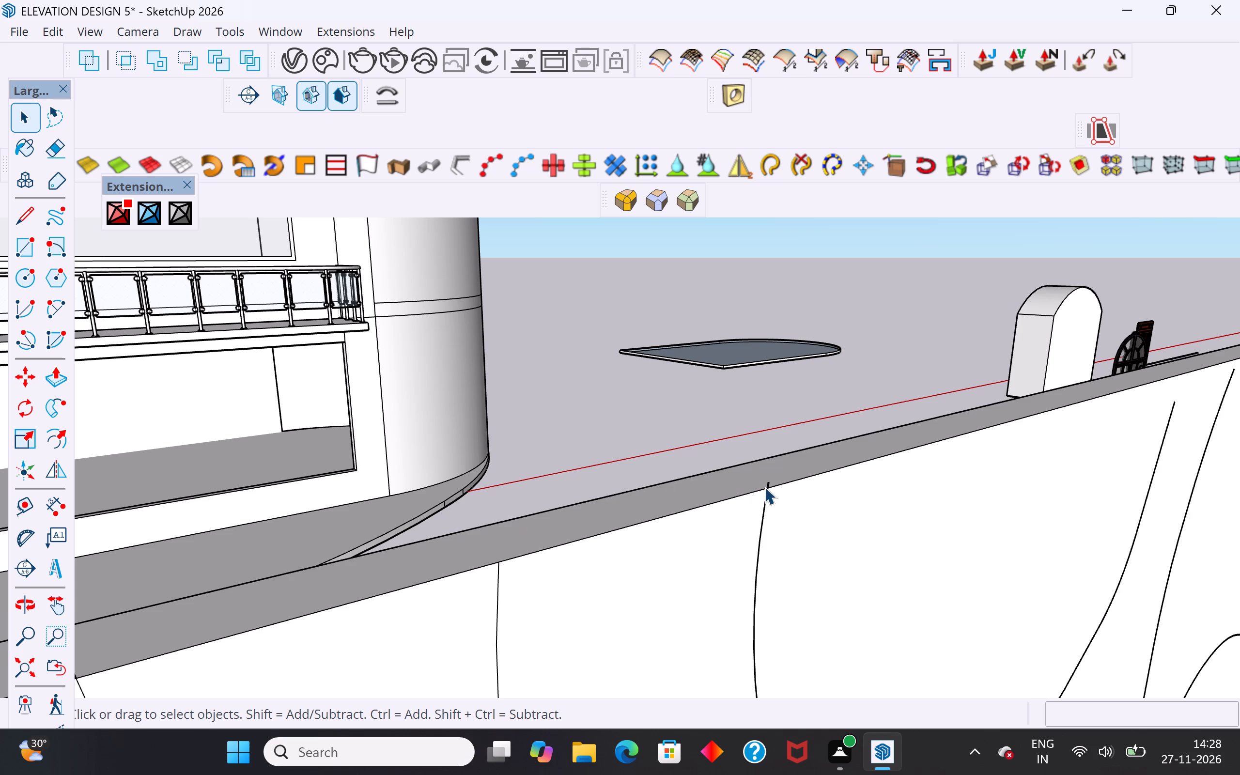
click(768, 486)
key(Delete)
click(768, 486)
key(Delete)
Delete the protruding sliver face and its leftover edges at the other upper corner of the wide scroll.
scroll(687, 508, down, 4)
scroll(687, 508, up, 1)
scroll(687, 508, down, 3)
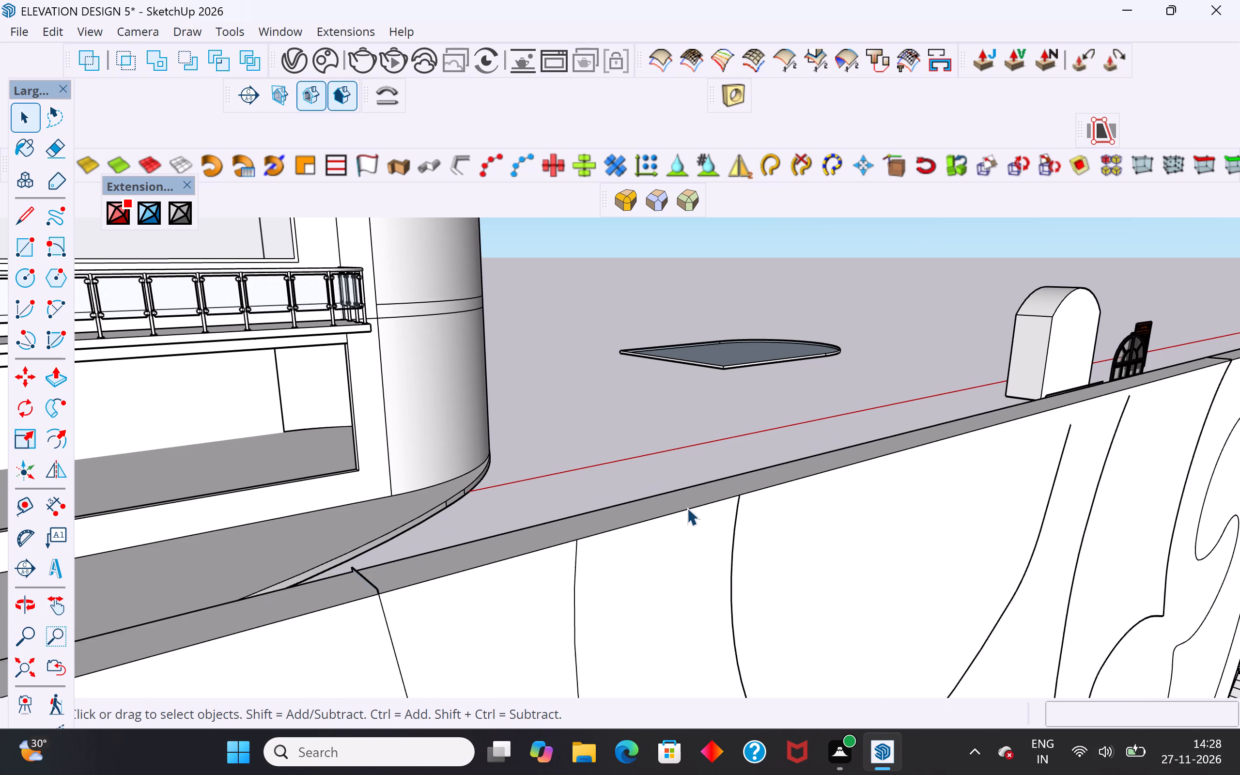
scroll(687, 508, down, 15)
scroll(674, 486, up, 8)
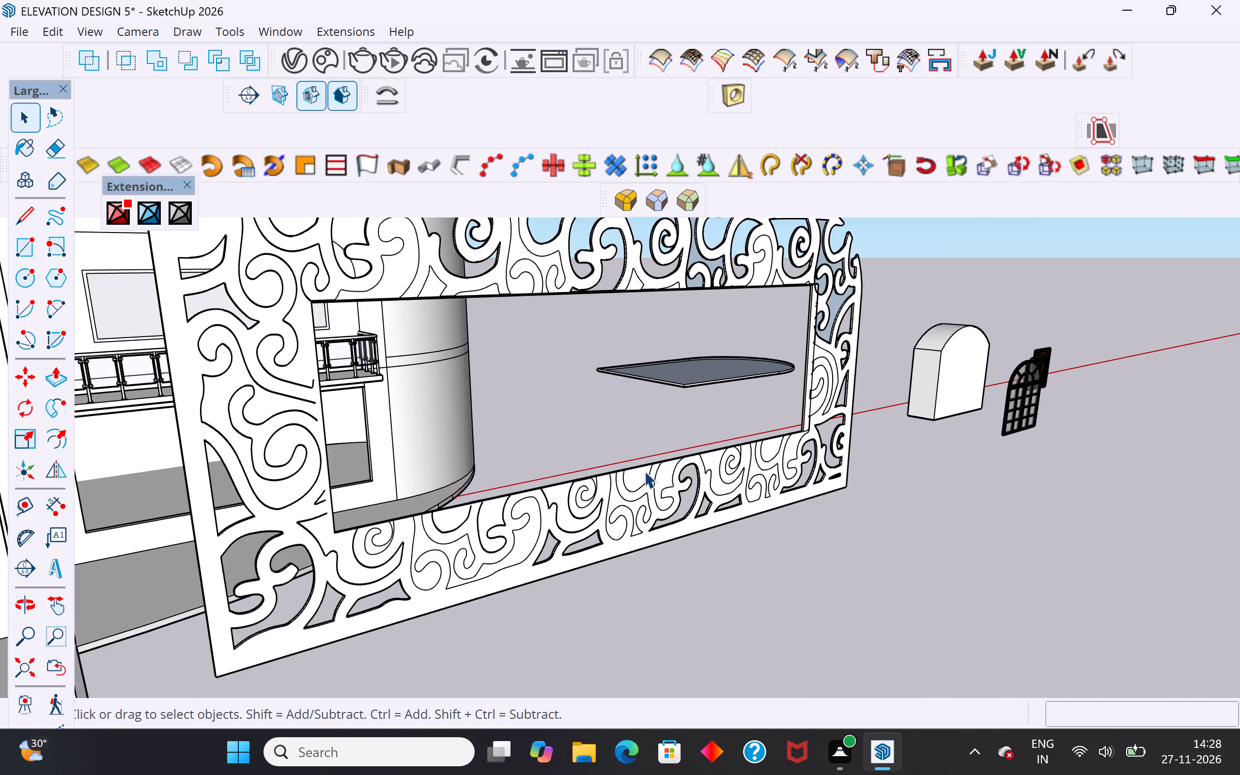
scroll(644, 471, up, 4)
scroll(664, 473, down, 5)
scroll(484, 542, up, 5)
click(385, 570)
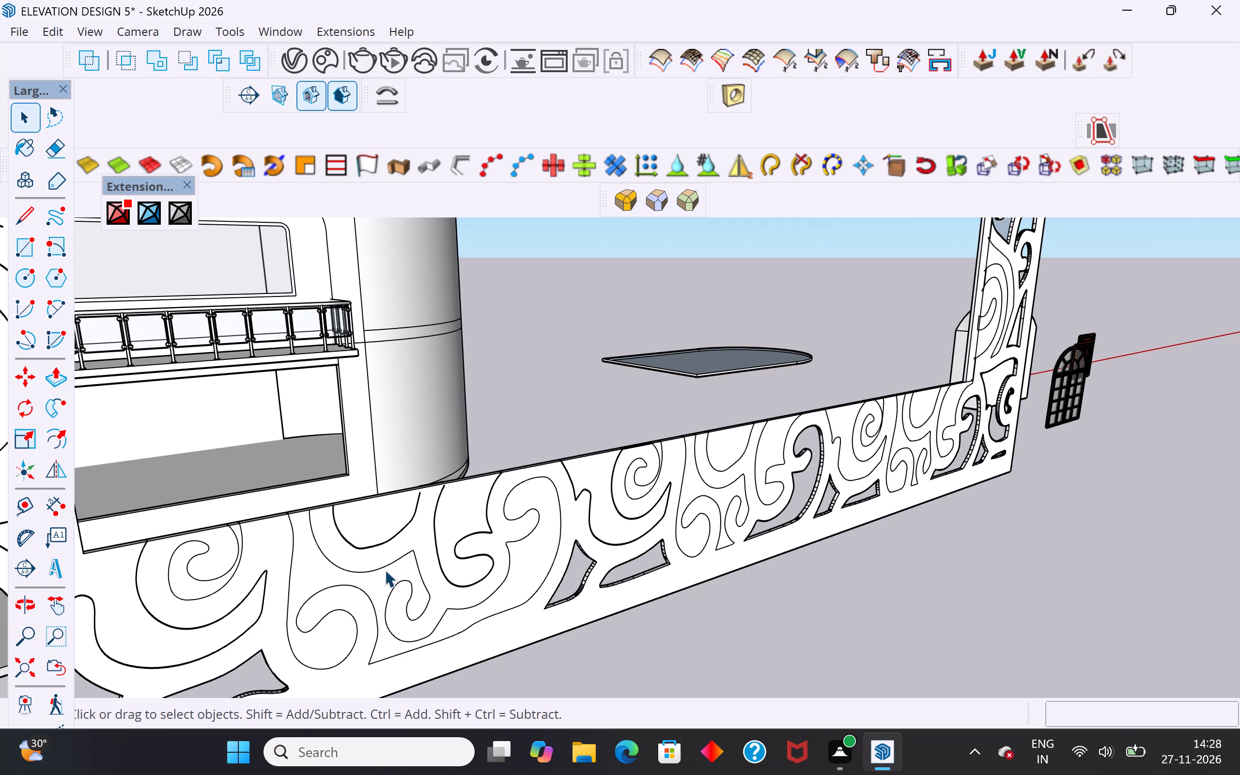
click(383, 578)
scroll(325, 511, up, 4)
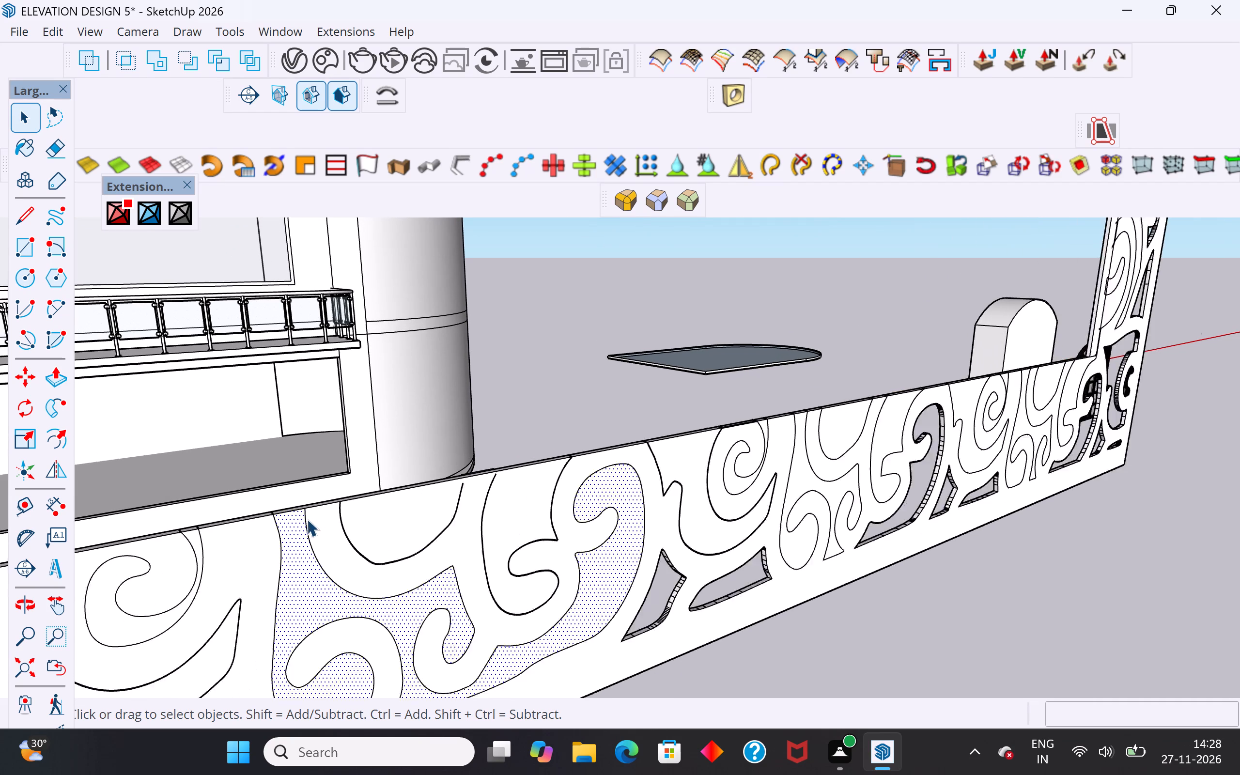
scroll(307, 519, up, 20)
scroll(307, 519, up, 1)
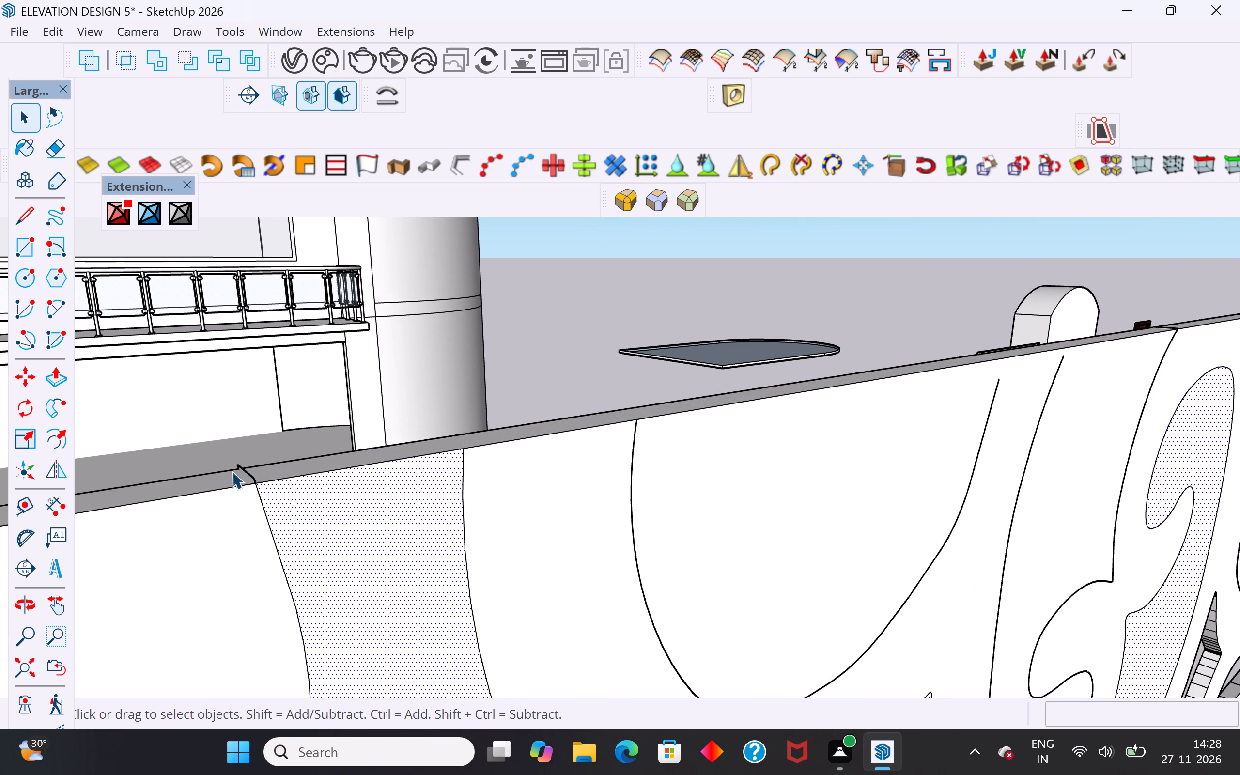
scroll(241, 466, up, 4)
scroll(242, 480, down, 5)
middle_drag(243, 490, 282, 487)
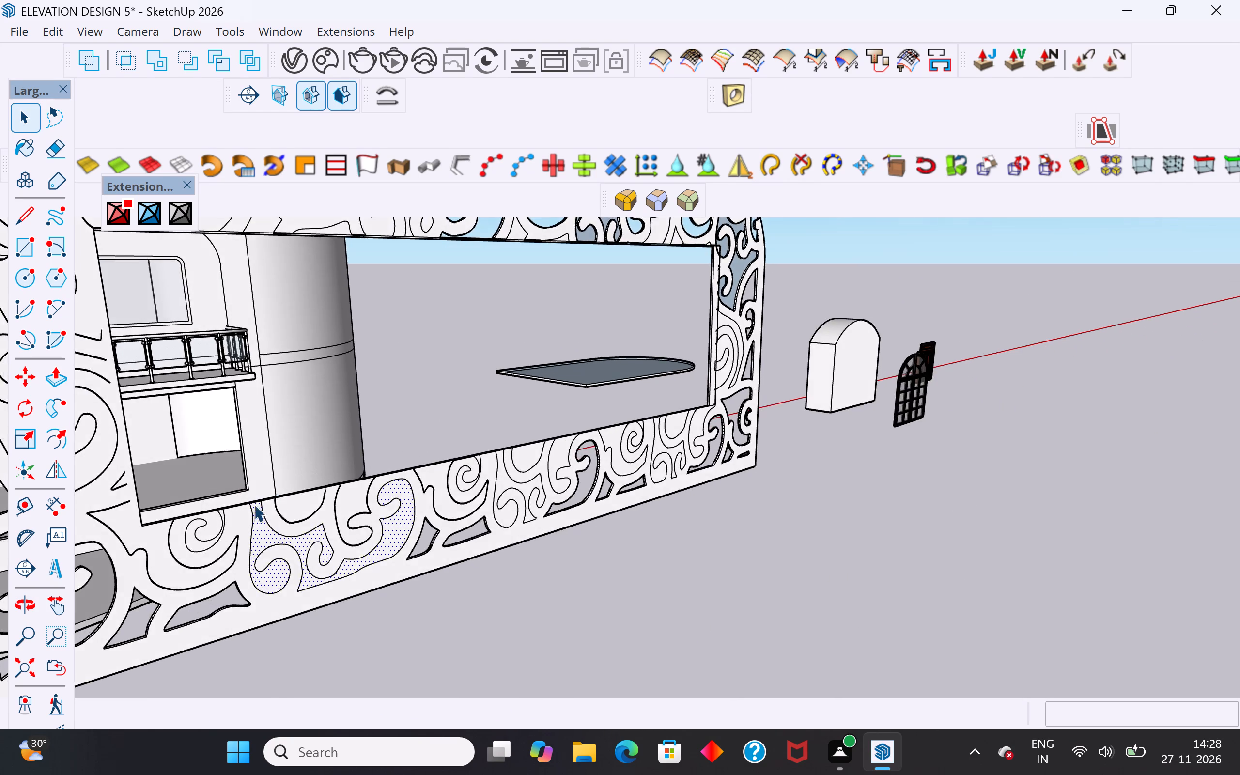
scroll(254, 504, up, 20)
scroll(254, 504, up, 7)
middle_drag(247, 502, 268, 487)
scroll(268, 487, up, 16)
click(274, 471)
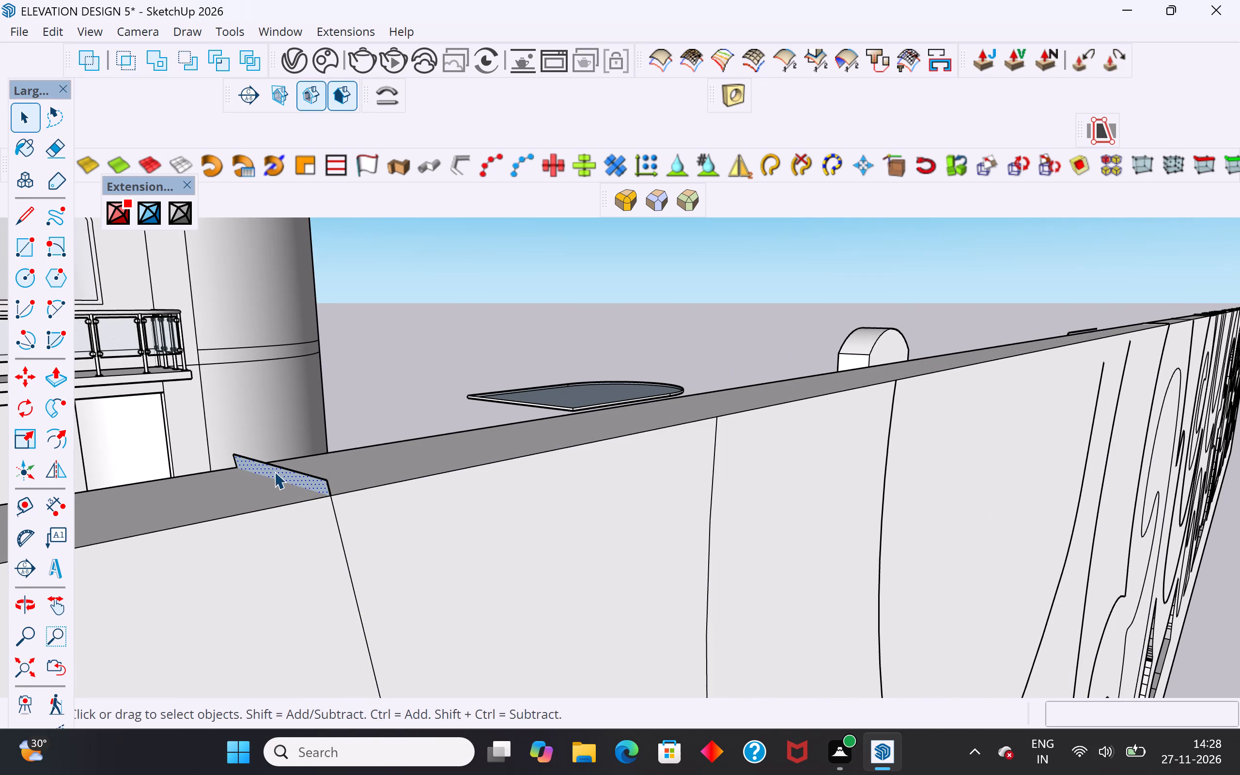
key(Delete)
click(275, 465)
key(Delete)
click(235, 457)
key(Delete)
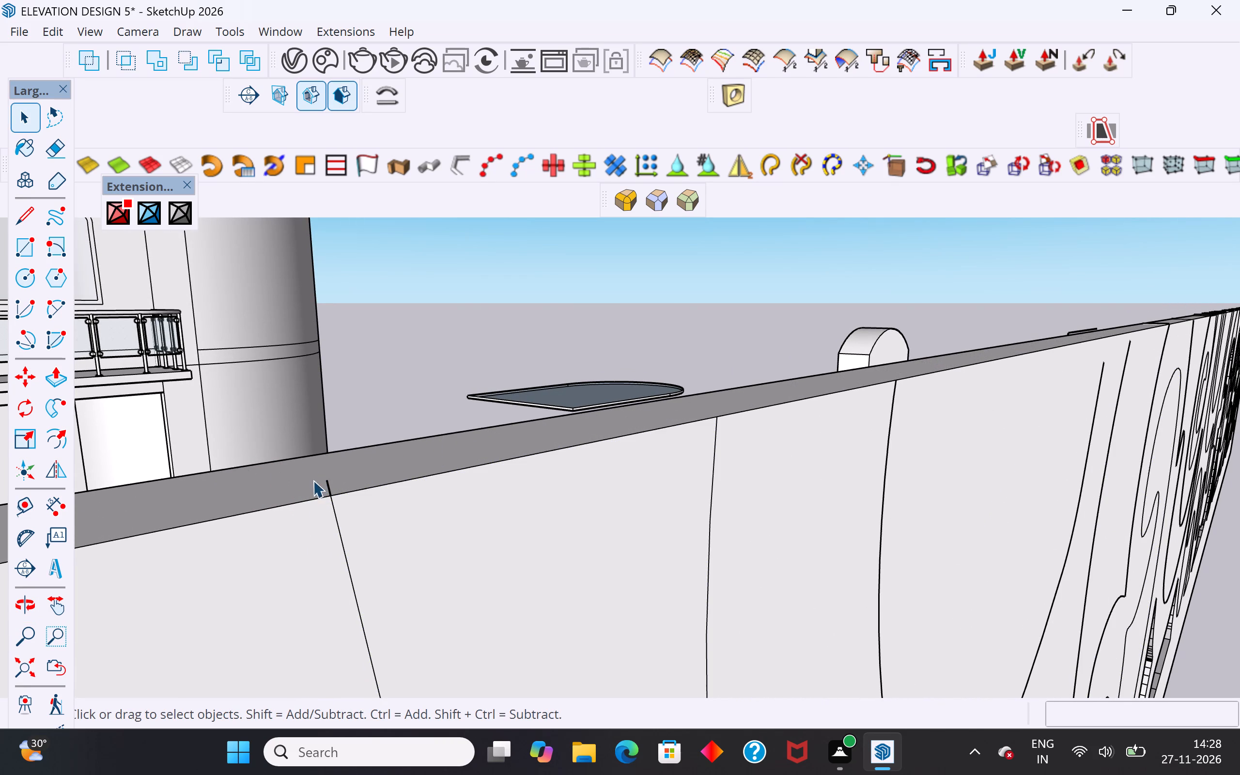
click(329, 490)
key(Delete)
Draw an edge about 2 7/16" long across the wide scroll's upper end, just below the border's inner edge.
click(394, 525)
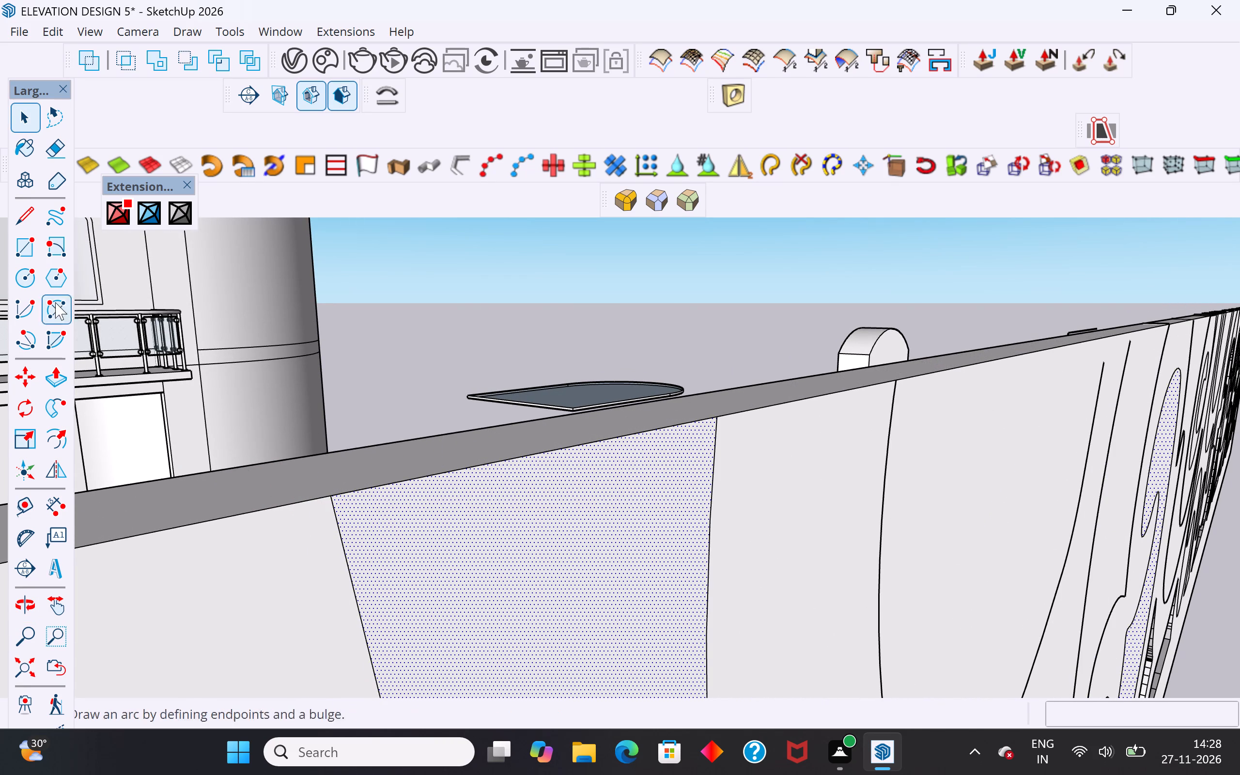
click(28, 223)
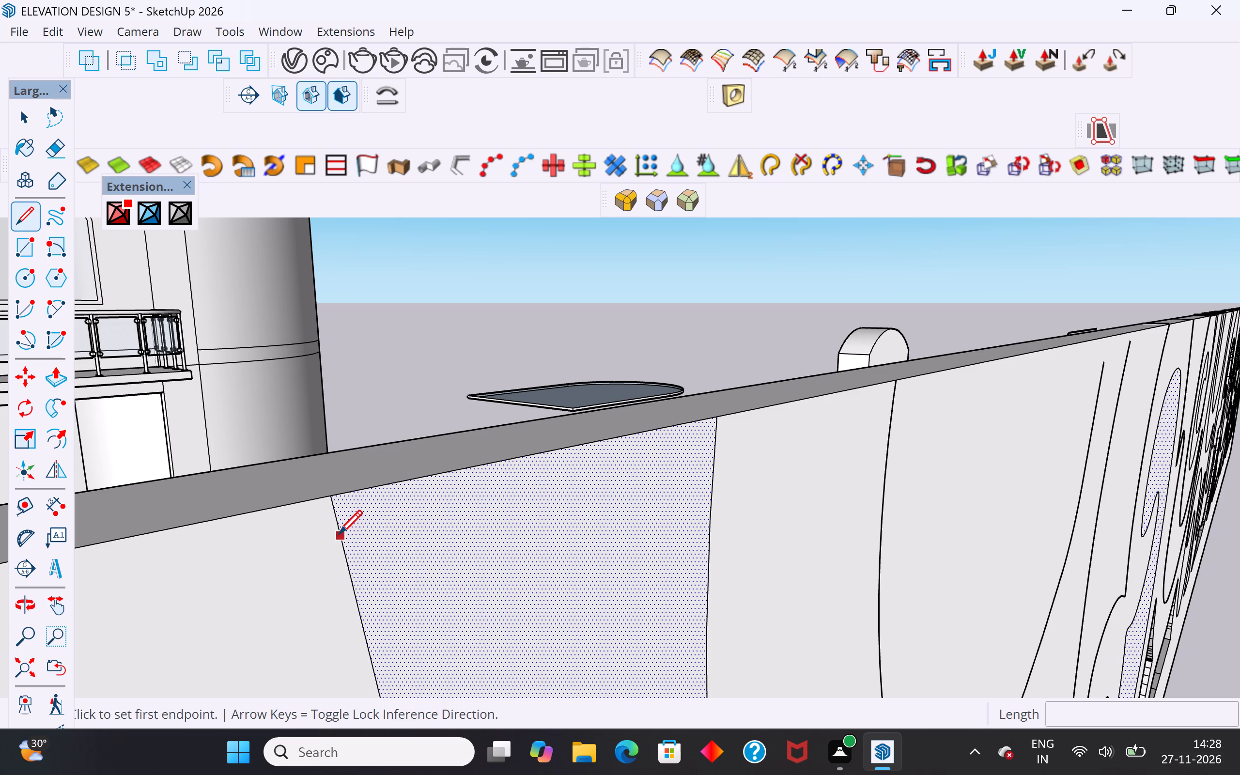
click(339, 536)
click(711, 447)
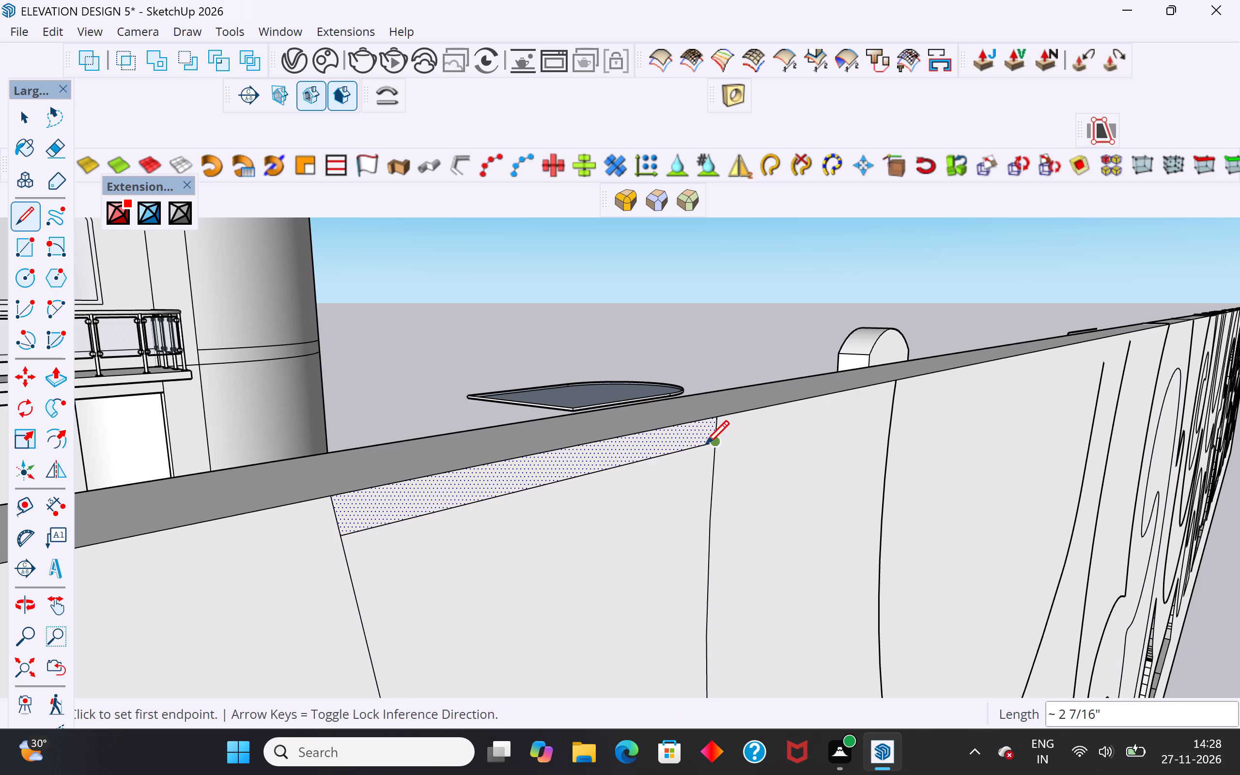
Push the enclosed wide scroll face about 3/4" through the thickness of the lower border.
click(35, 121)
click(505, 530)
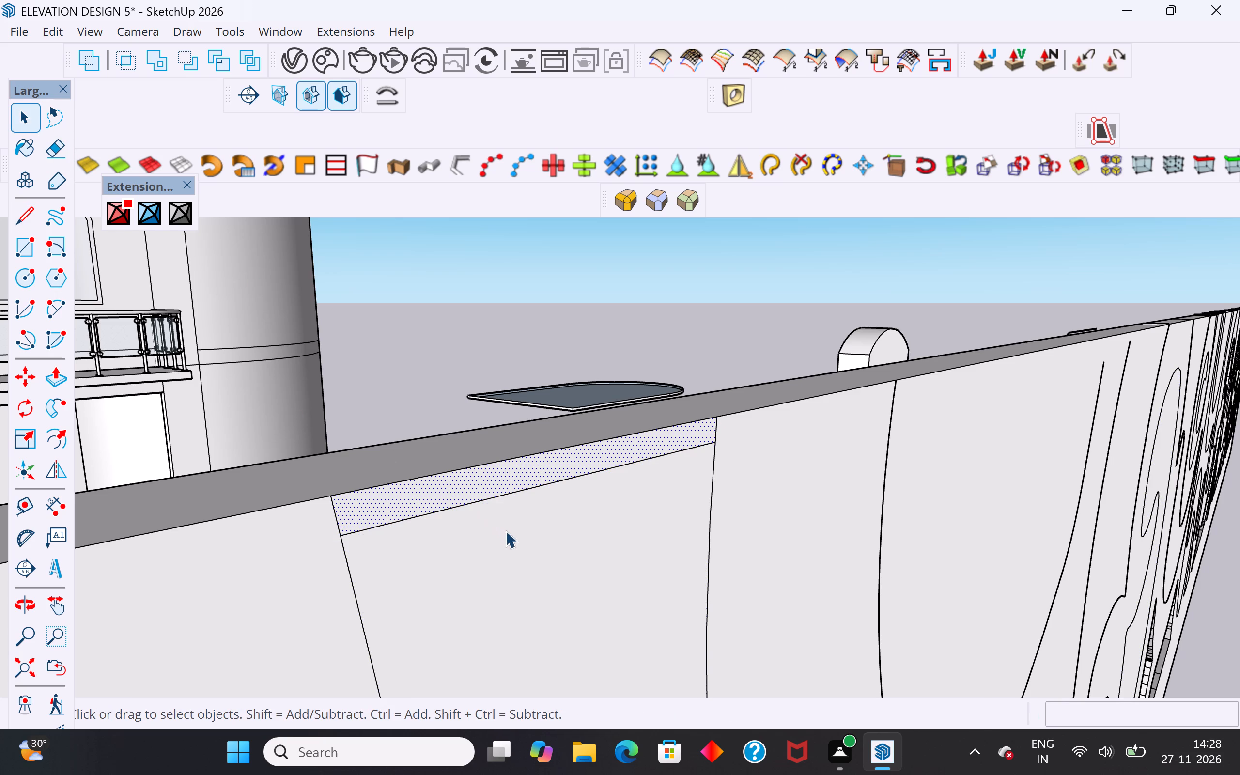
scroll(504, 534, down, 20)
scroll(504, 534, down, 6)
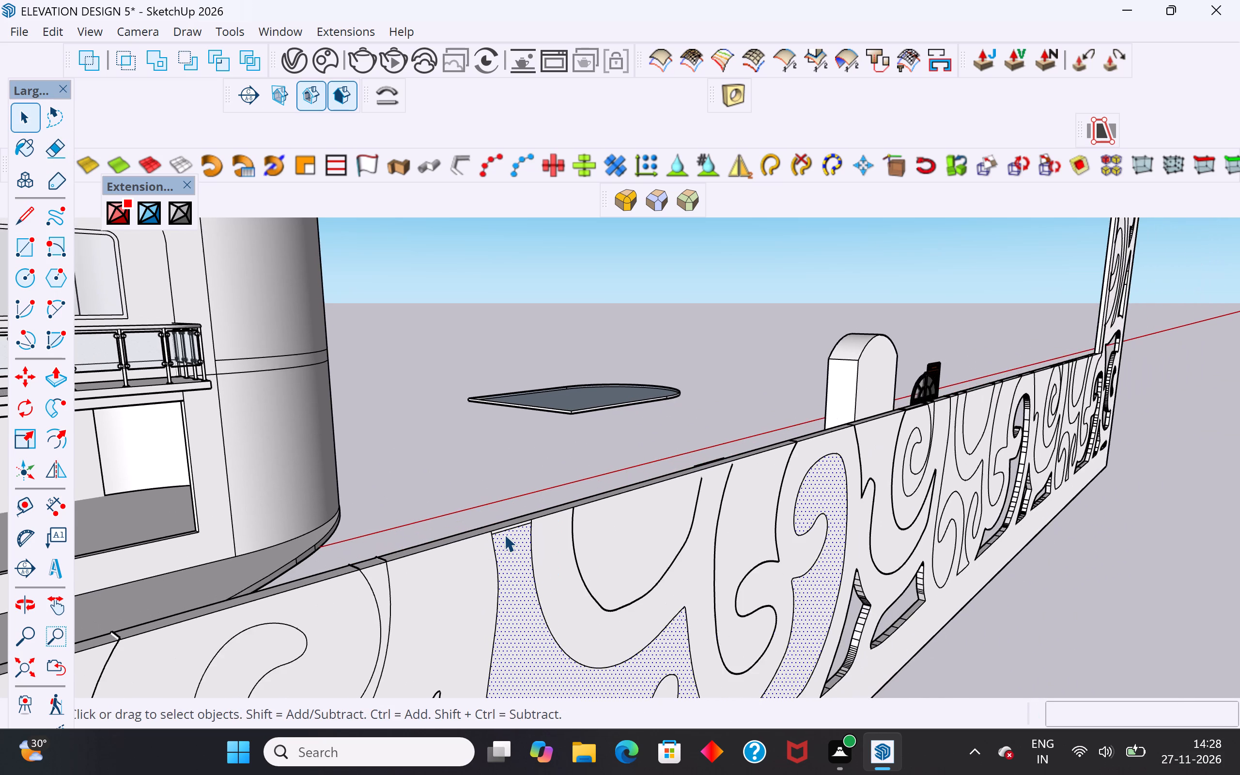
scroll(504, 534, down, 14)
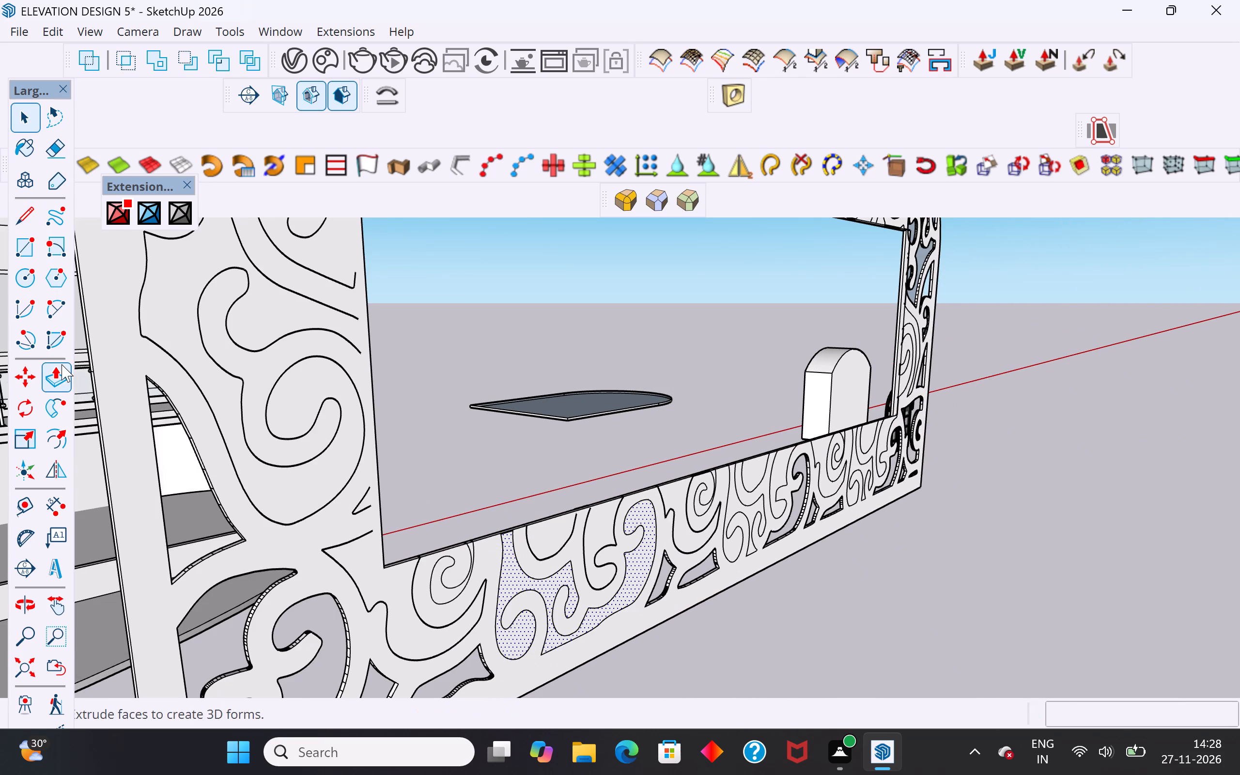
click(59, 374)
click(509, 589)
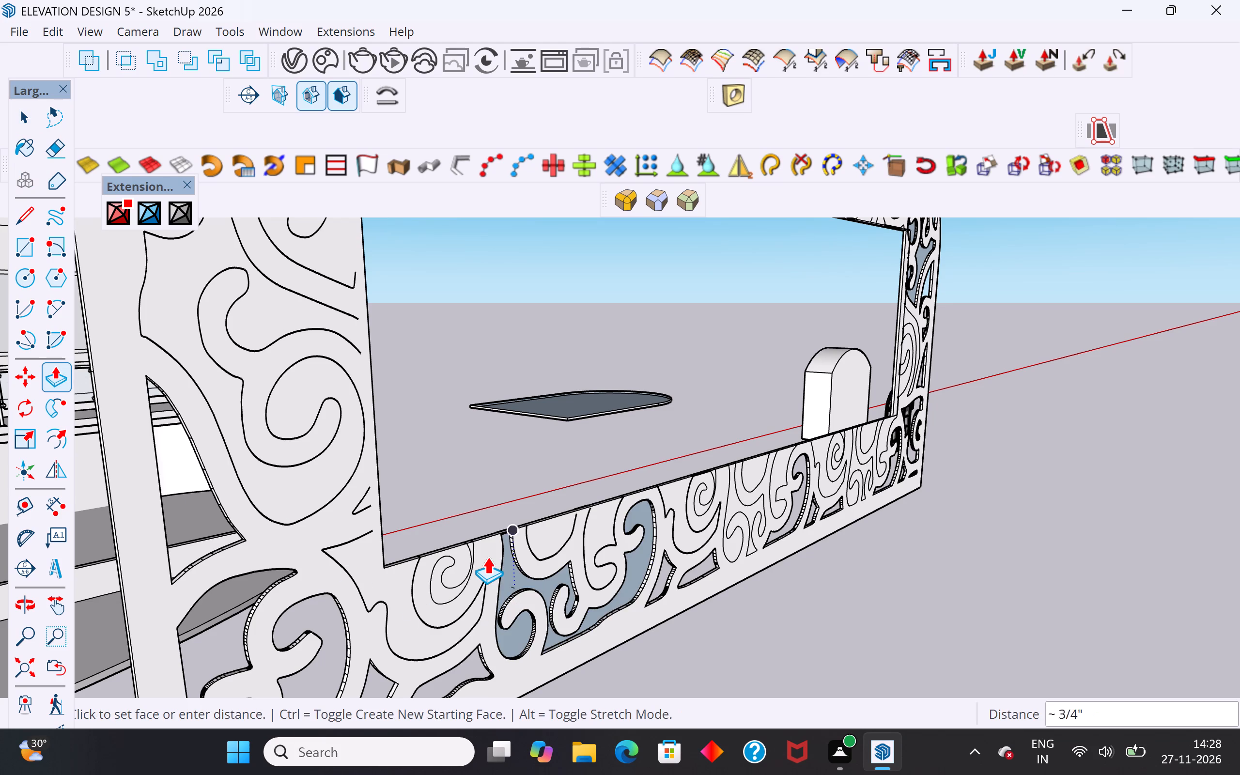
middle_drag(487, 556, 852, 609)
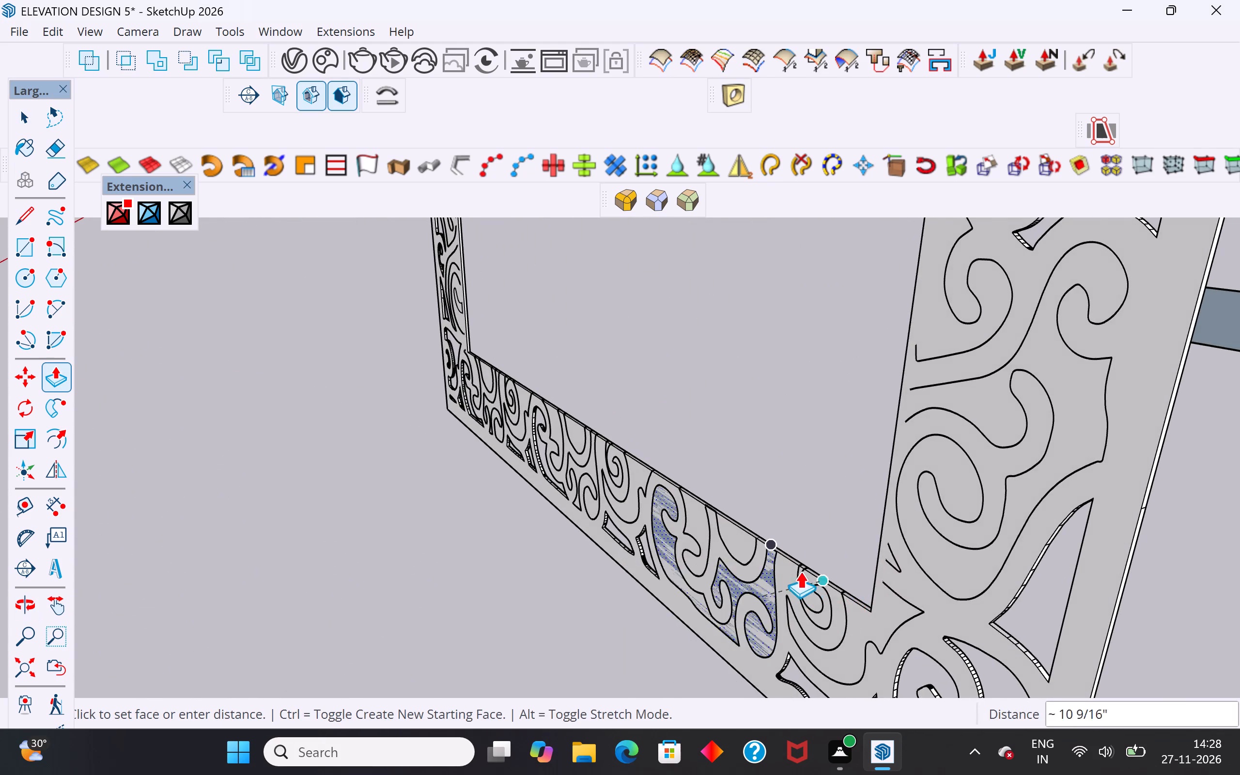
scroll(792, 563, up, 16)
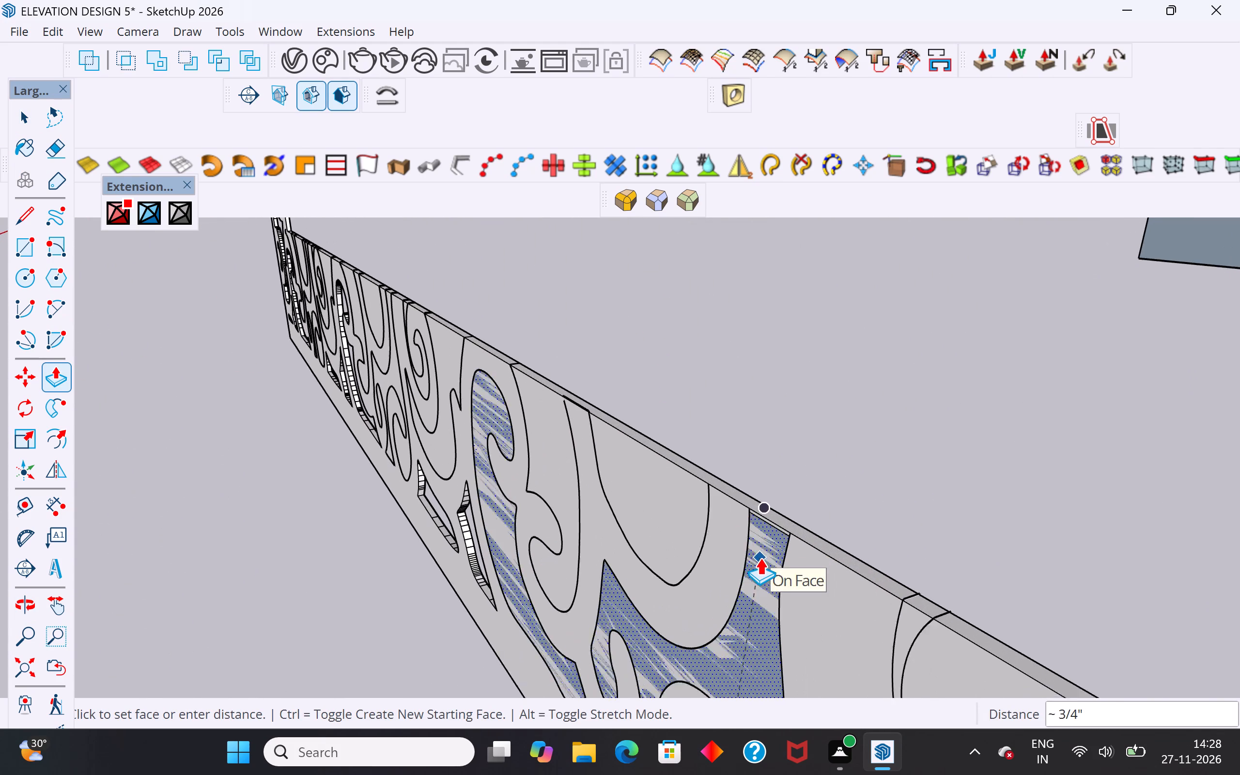
scroll(760, 558, up, 1)
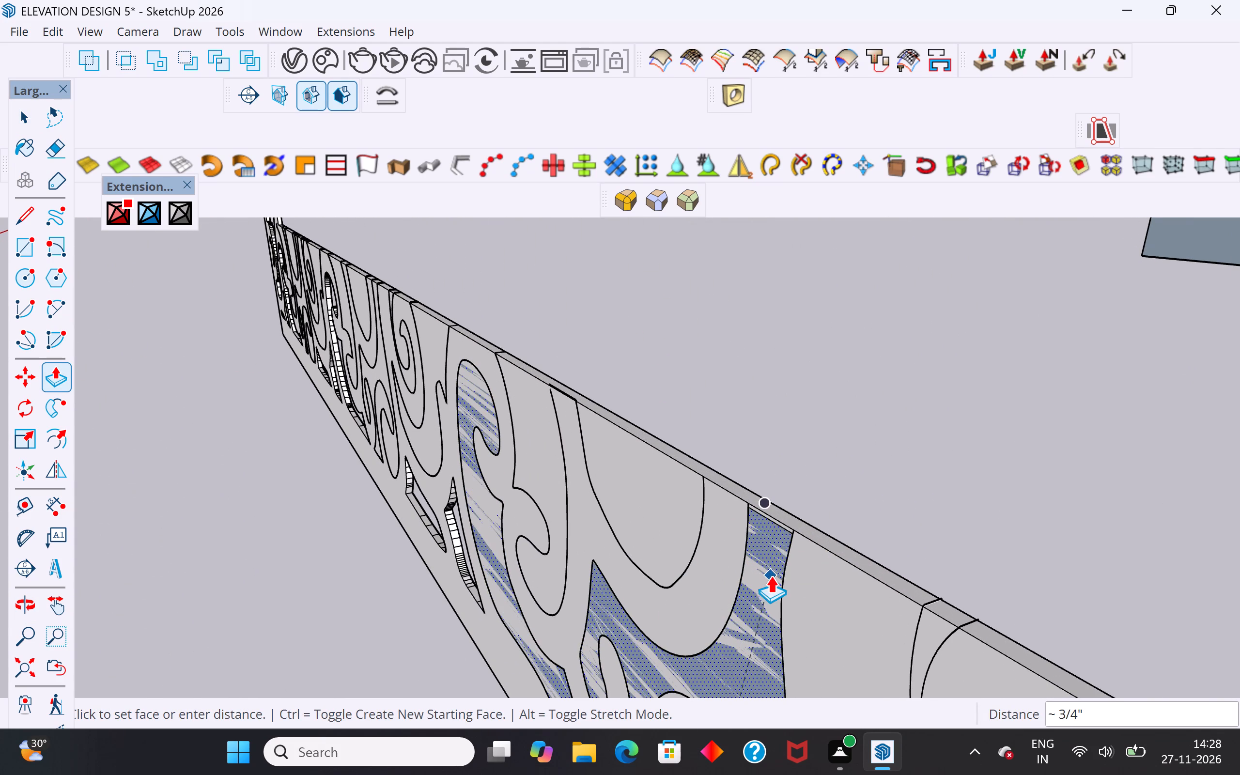
click(767, 578)
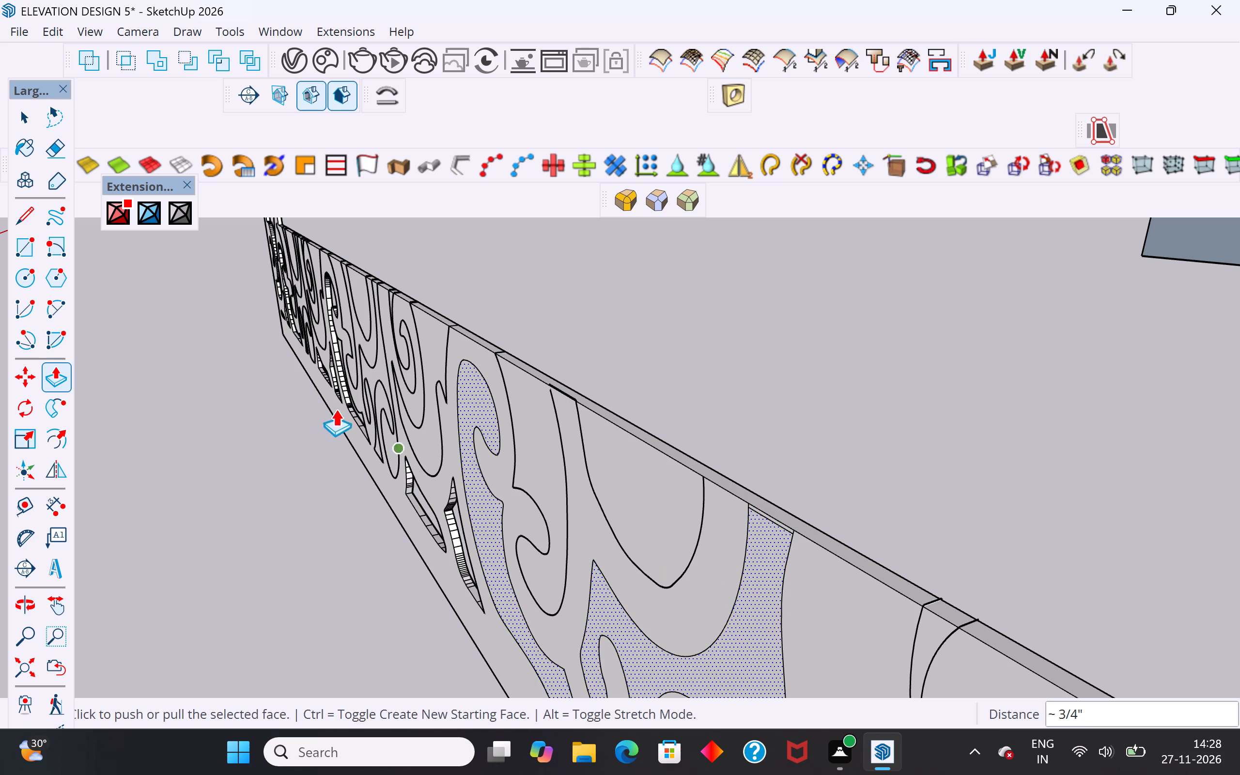
Delete the pushed wide scroll face on the panel's back side to open the cutout.
click(20, 122)
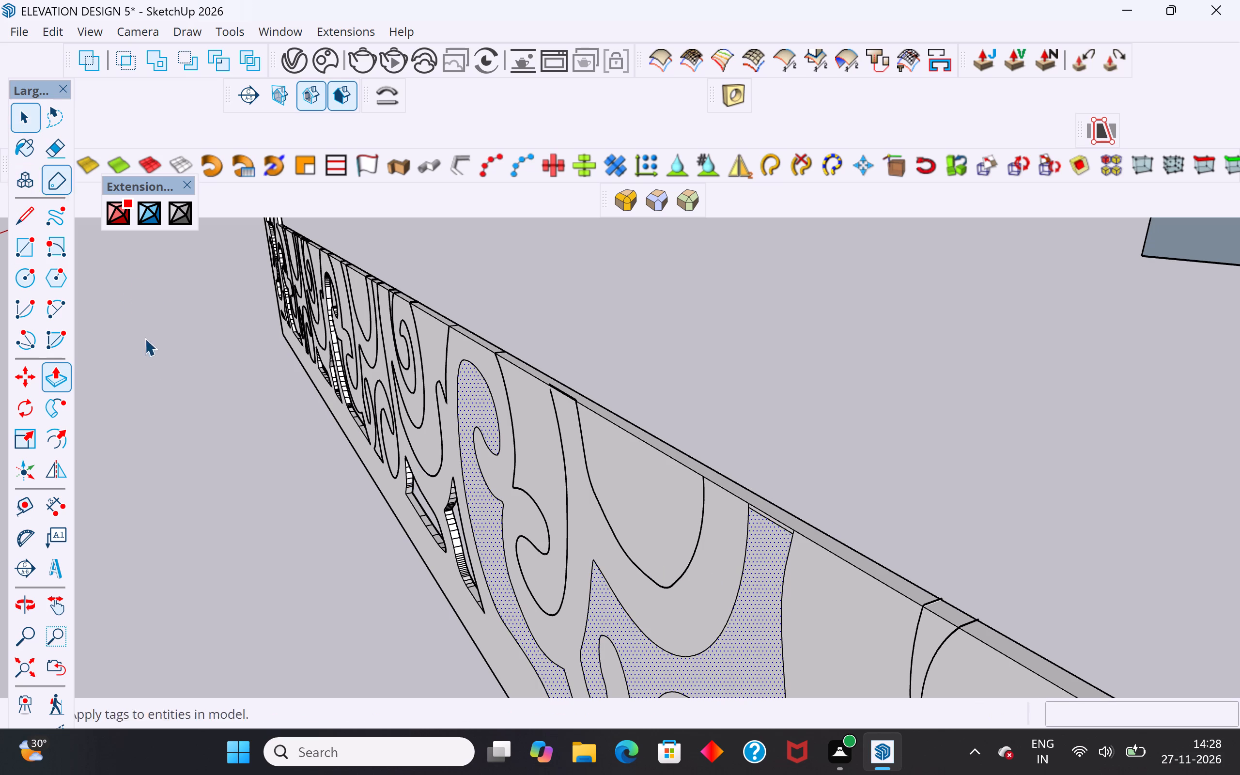
click(169, 414)
click(464, 394)
key(Delete)
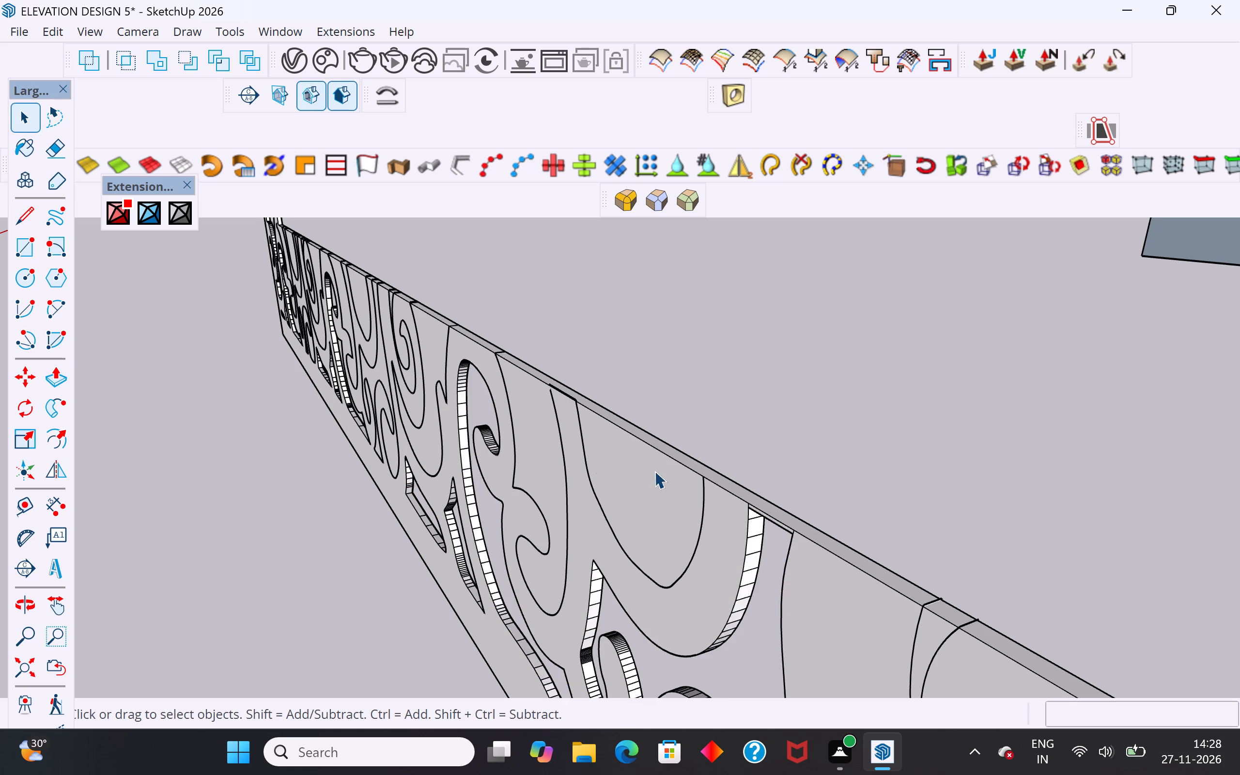
Draw an edge about 11 15/16" long closing the upper end of the neighbouring hooked scroll, between its slanted curve and the spiral.
scroll(654, 471, down, 5)
middle_drag(731, 513, 253, 483)
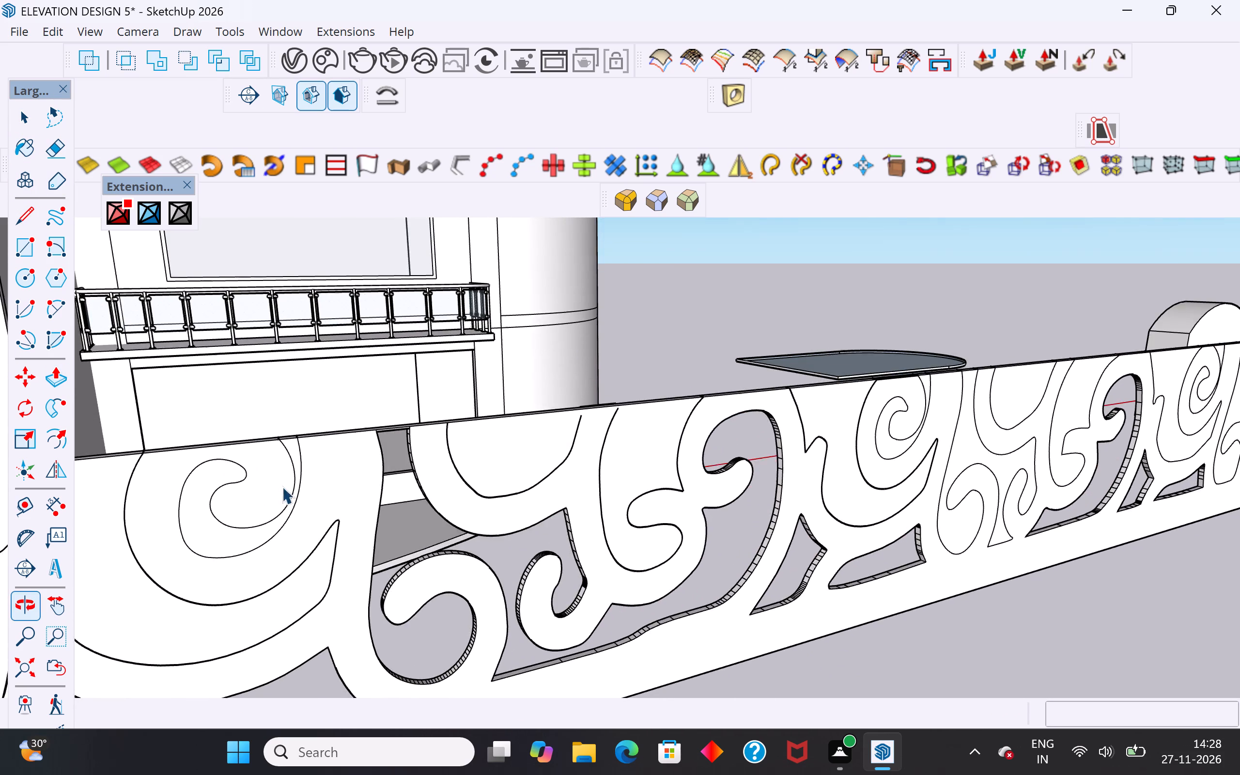
scroll(455, 454, down, 10)
scroll(640, 465, up, 8)
click(650, 481)
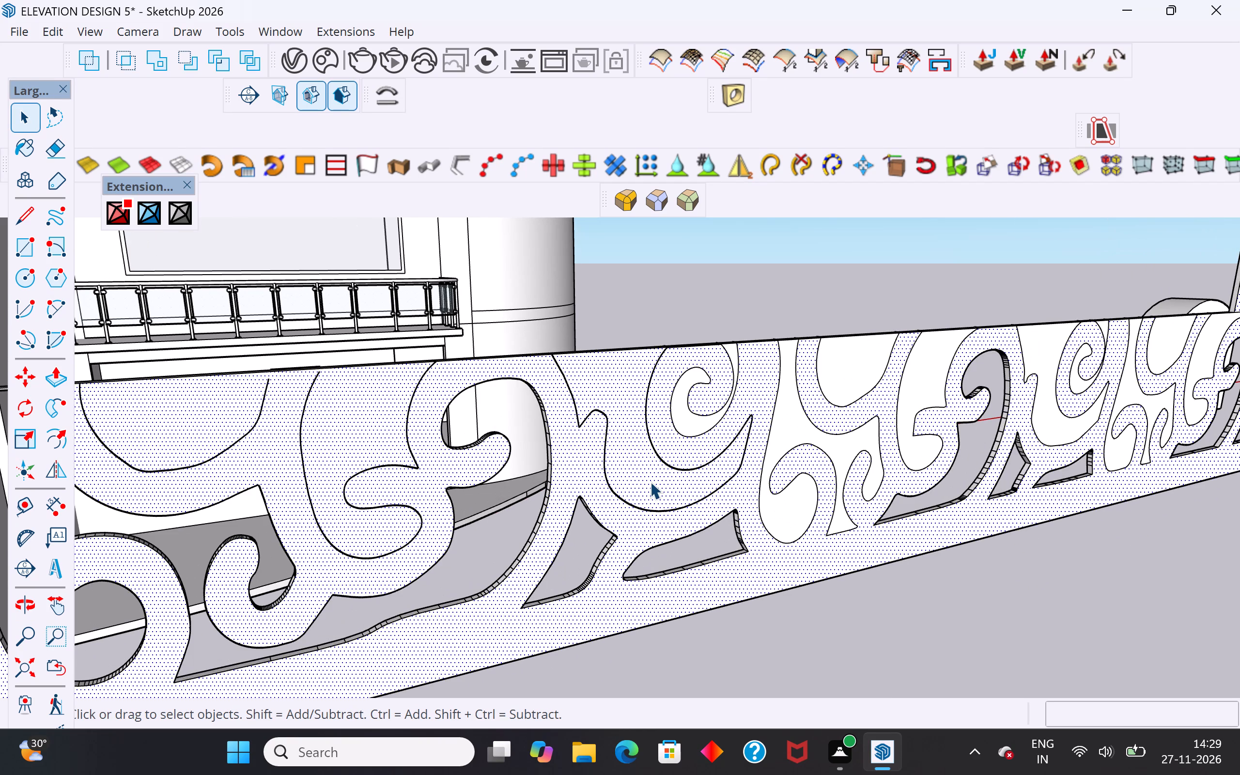
scroll(719, 344, up, 3)
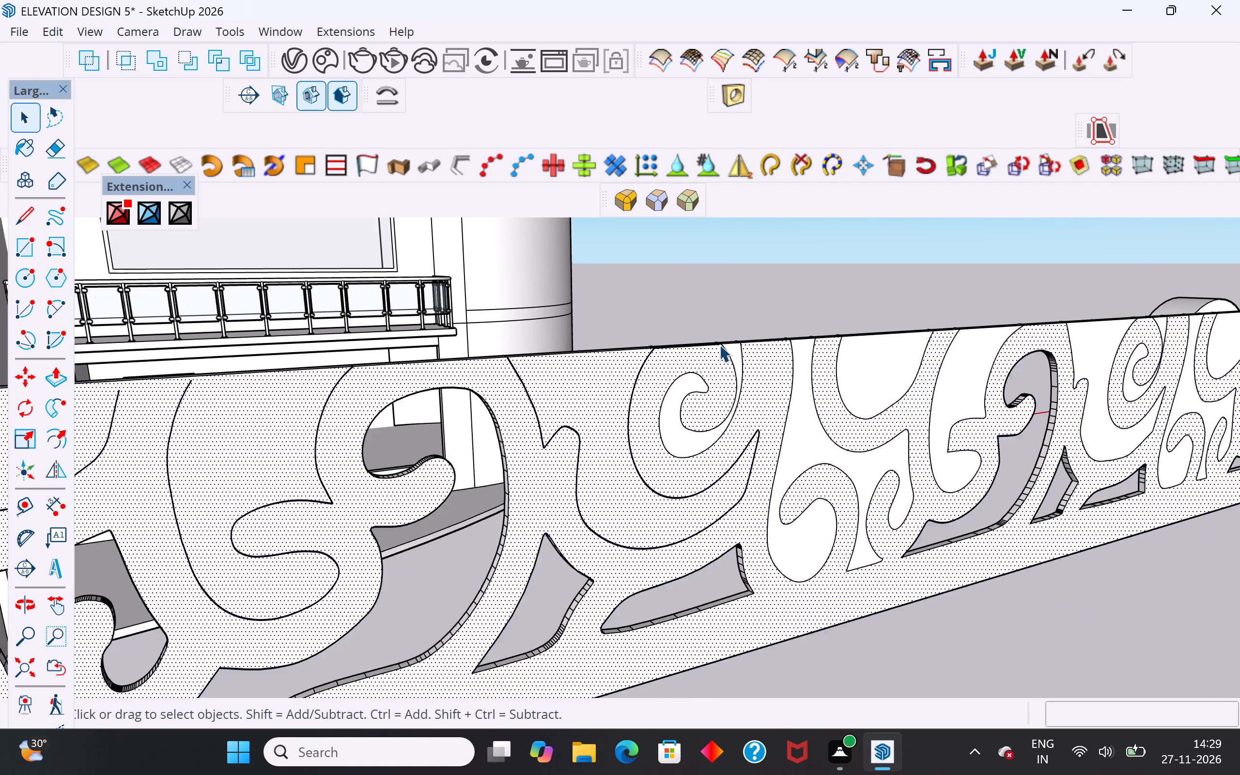
scroll(719, 344, up, 7)
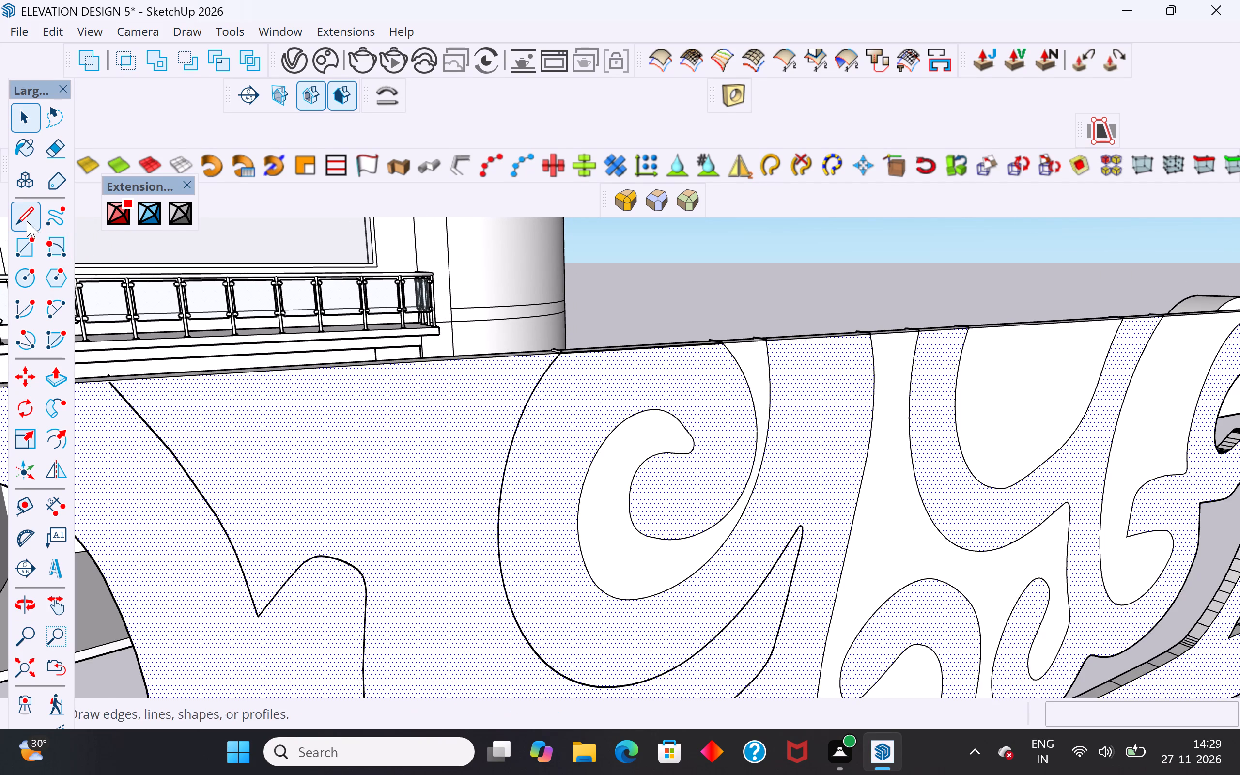
click(28, 219)
scroll(620, 399, down, 5)
scroll(410, 419, up, 5)
scroll(344, 381, up, 6)
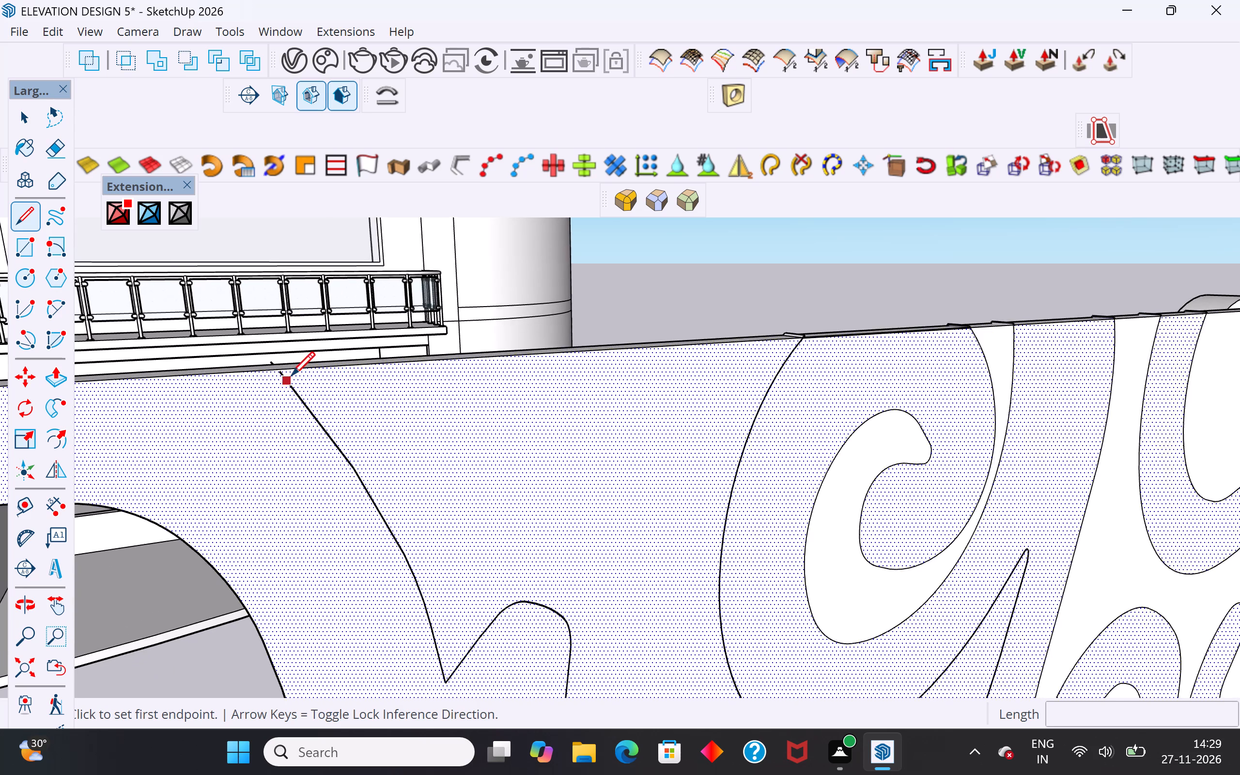
scroll(291, 378, up, 2)
click(277, 372)
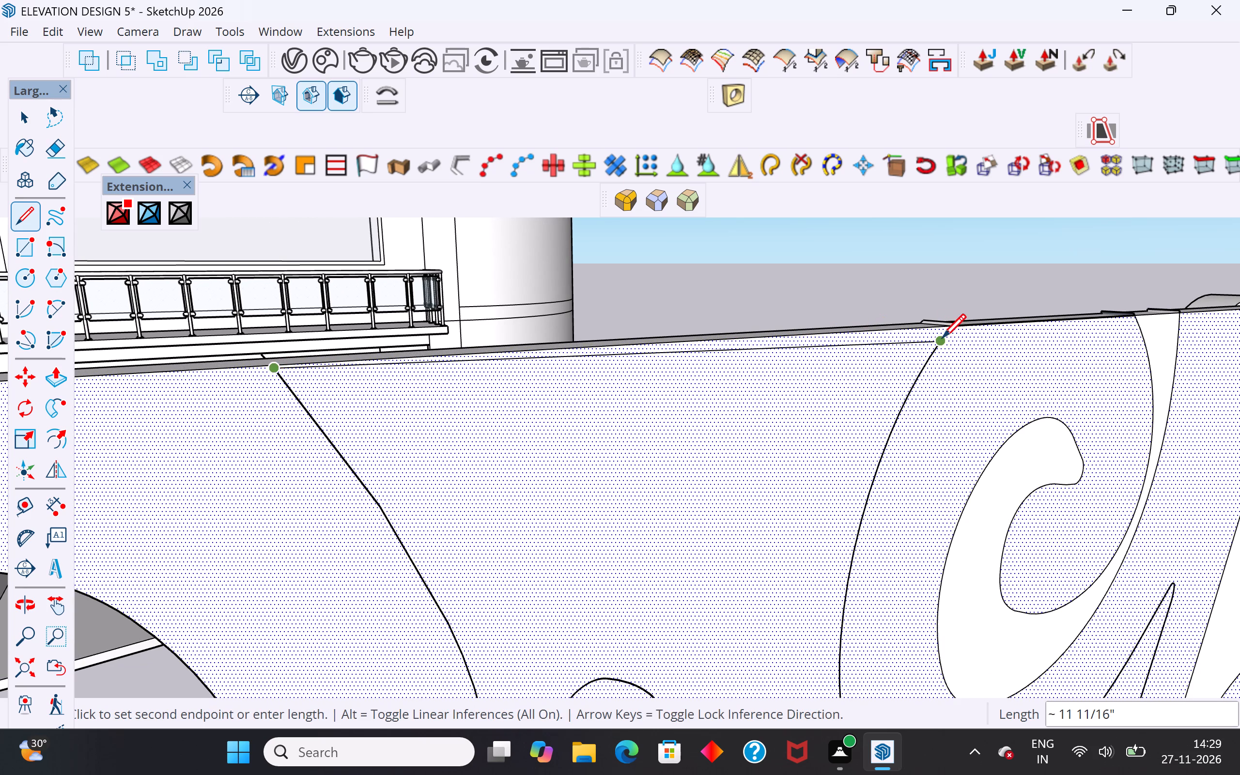
scroll(945, 334, up, 10)
click(952, 327)
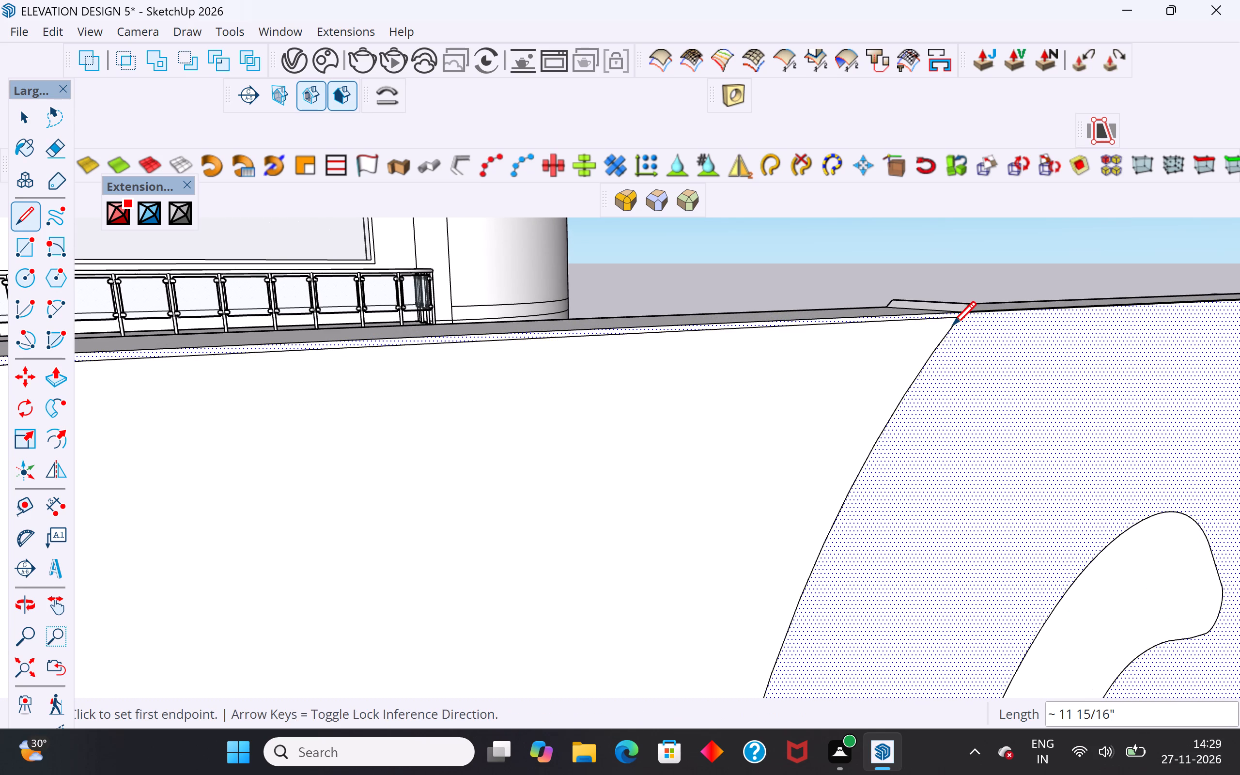
Push the newly closed scroll face beside the spiral about 3/4" through to the panel's back side.
click(32, 124)
scroll(435, 415, down, 6)
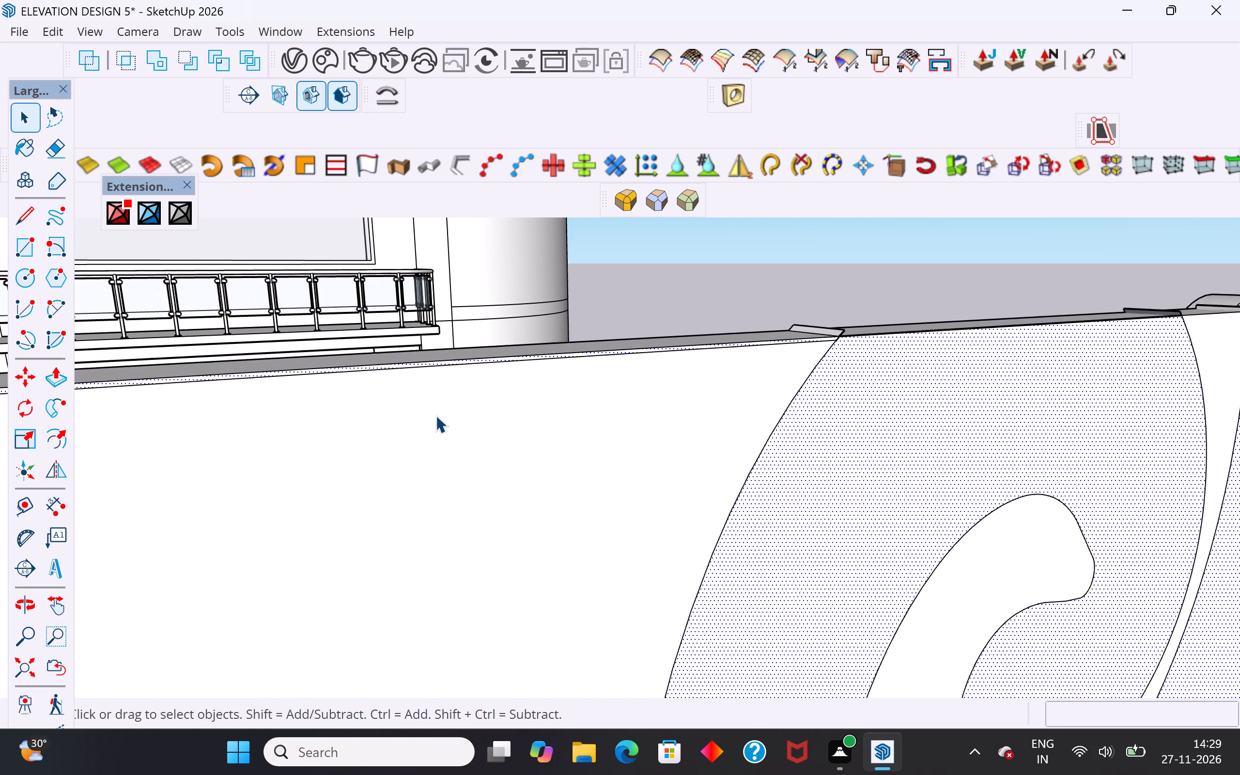
scroll(435, 415, down, 10)
scroll(435, 415, up, 1)
scroll(435, 415, down, 2)
scroll(435, 415, up, 1)
scroll(435, 415, down, 8)
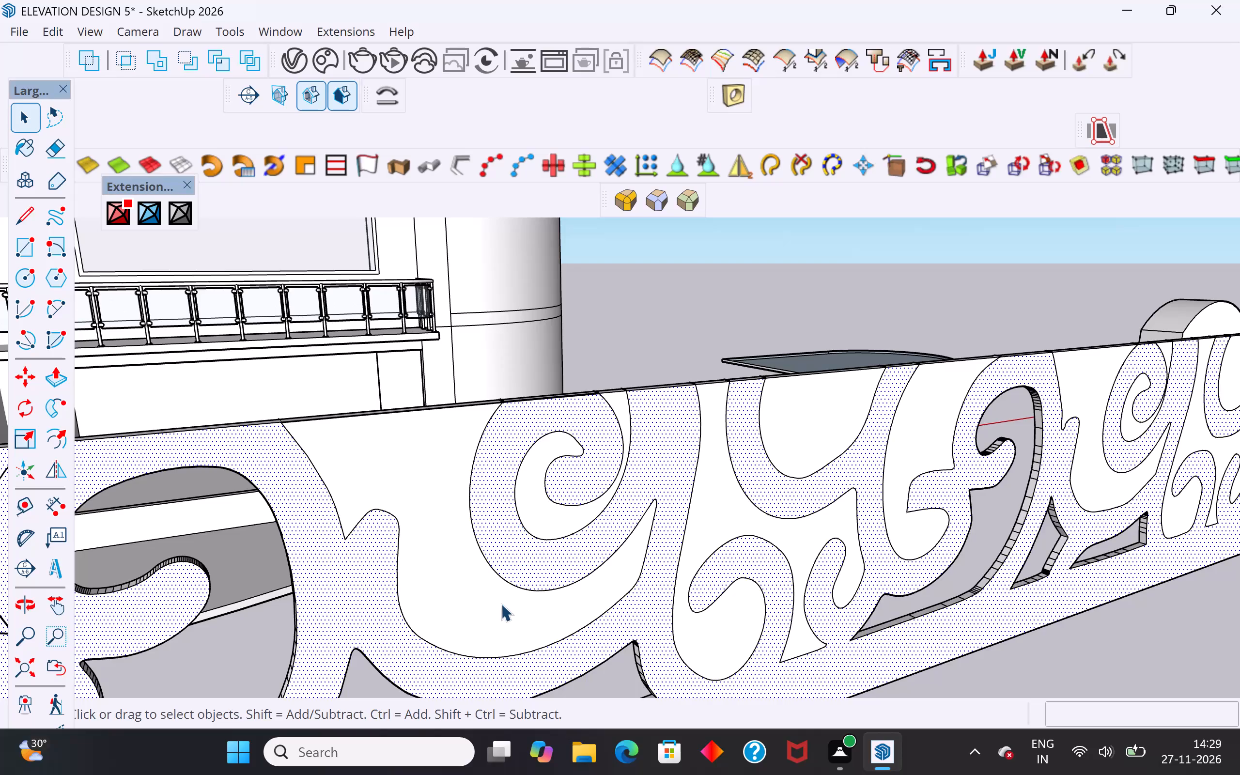
click(501, 604)
middle_drag(480, 587, 615, 556)
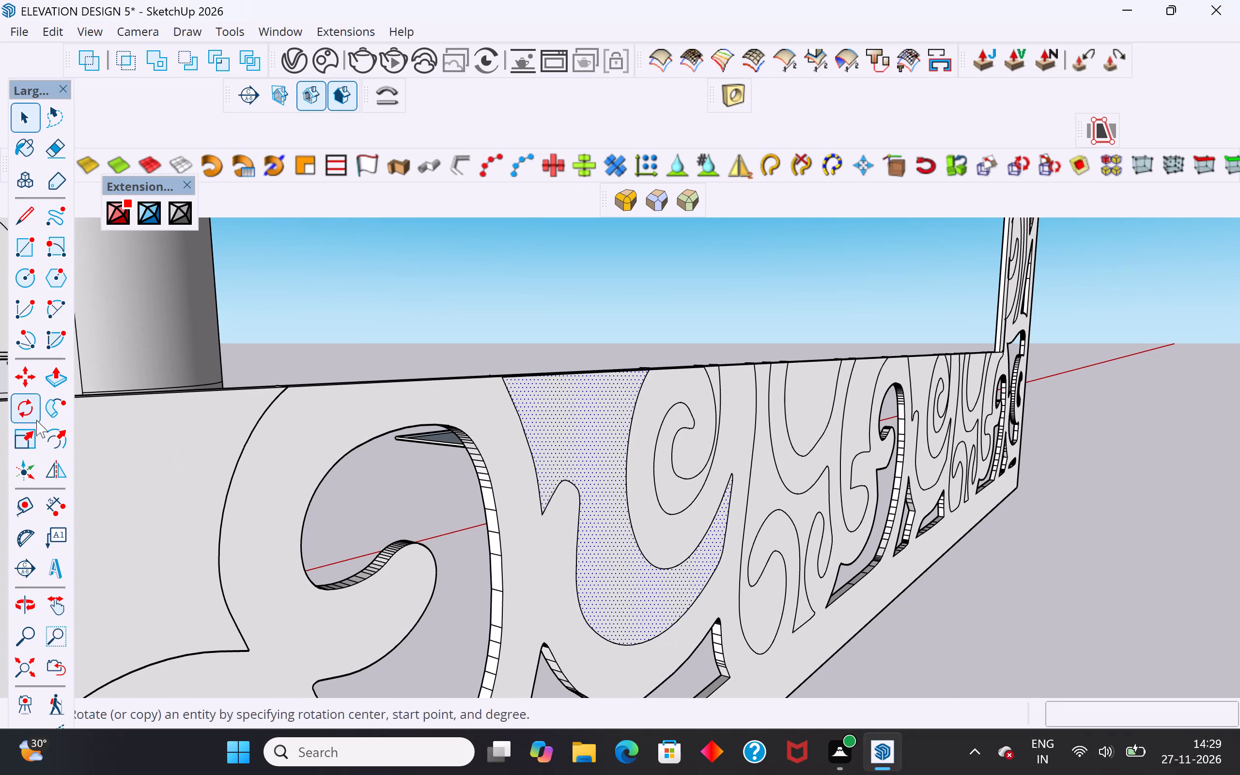
click(60, 376)
click(560, 407)
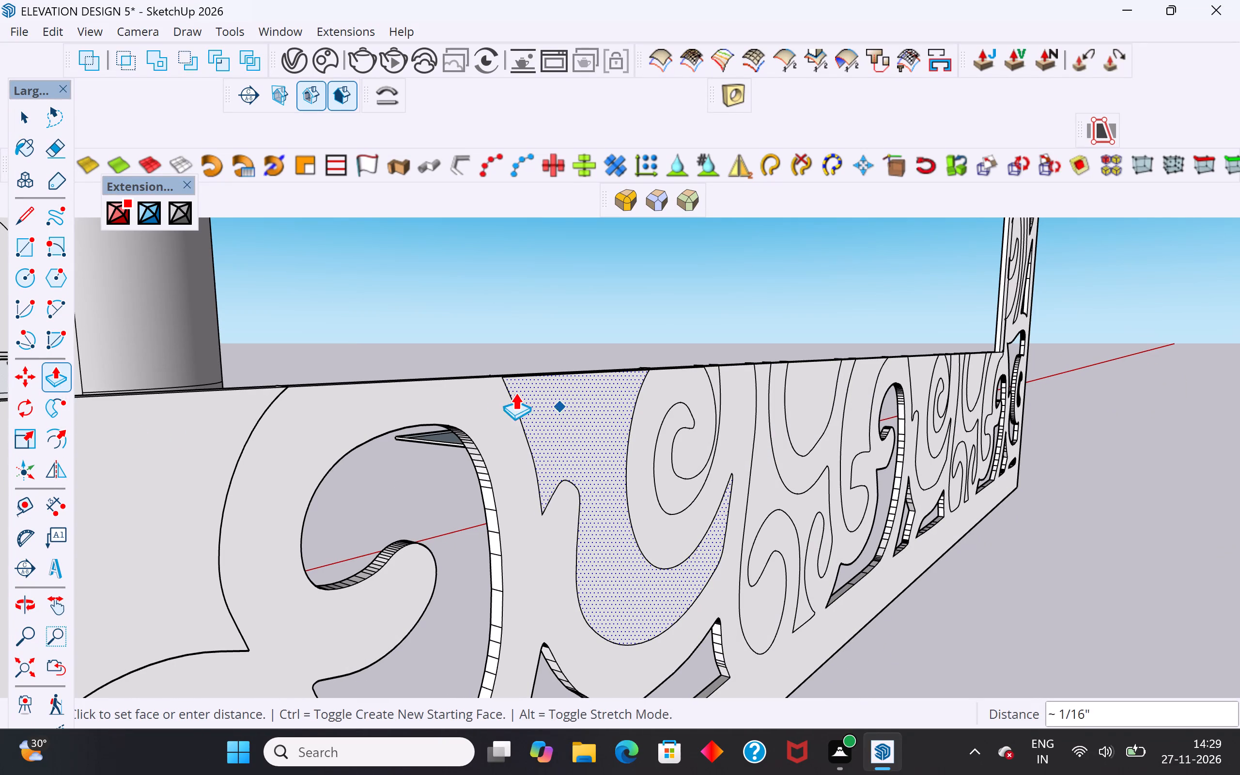
middle_drag(495, 392, 782, 470)
scroll(757, 446, up, 4)
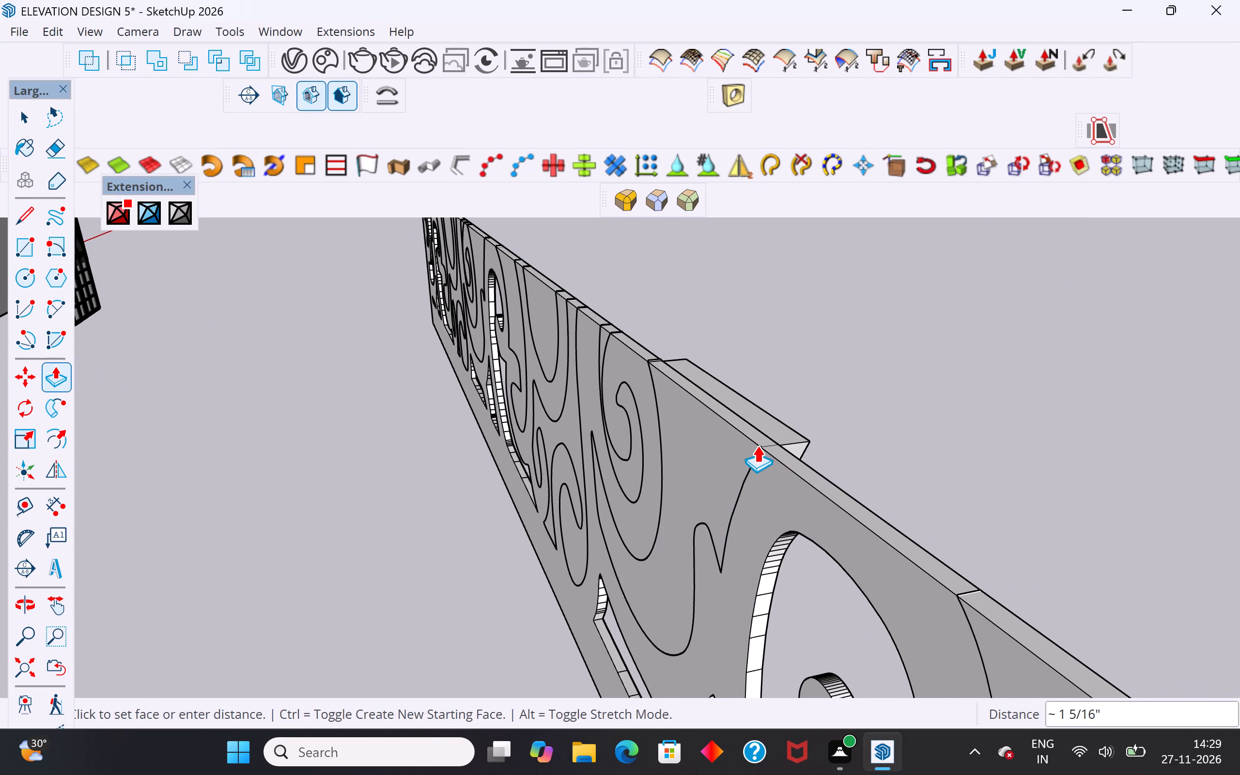
scroll(740, 451, up, 16)
scroll(740, 451, down, 1)
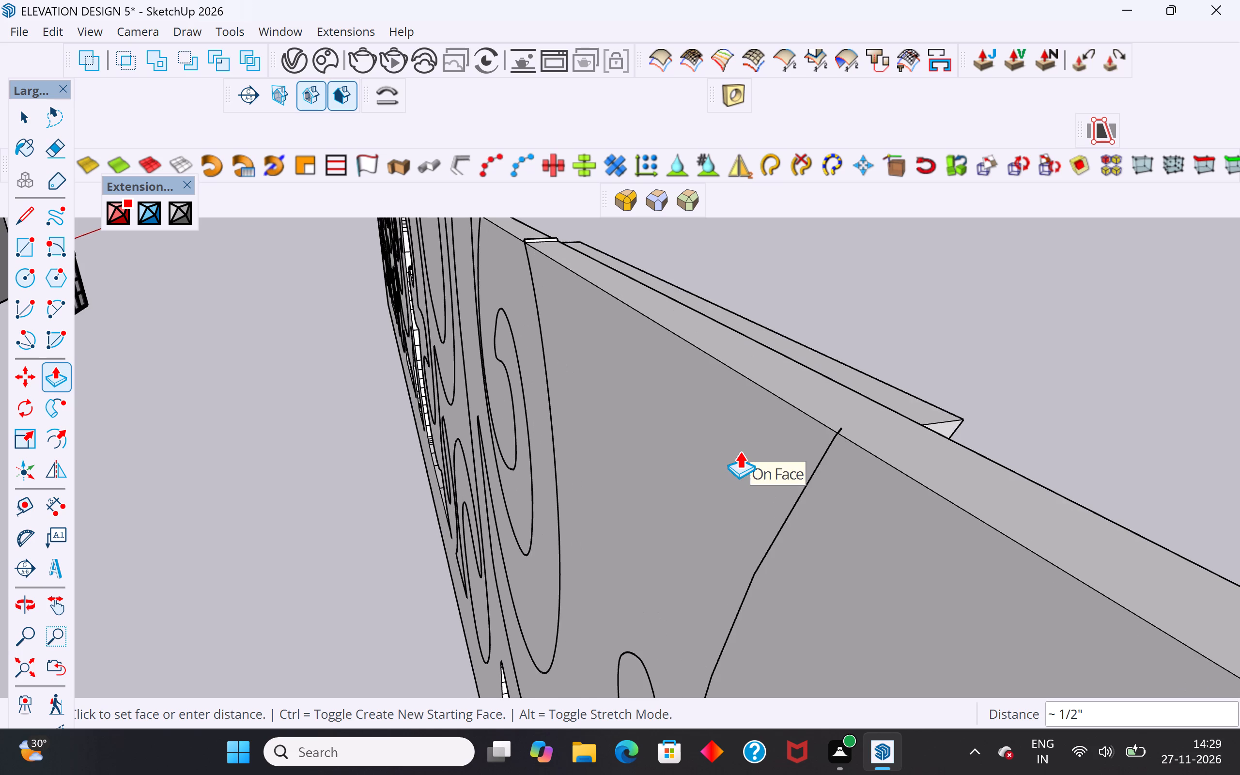
click(788, 479)
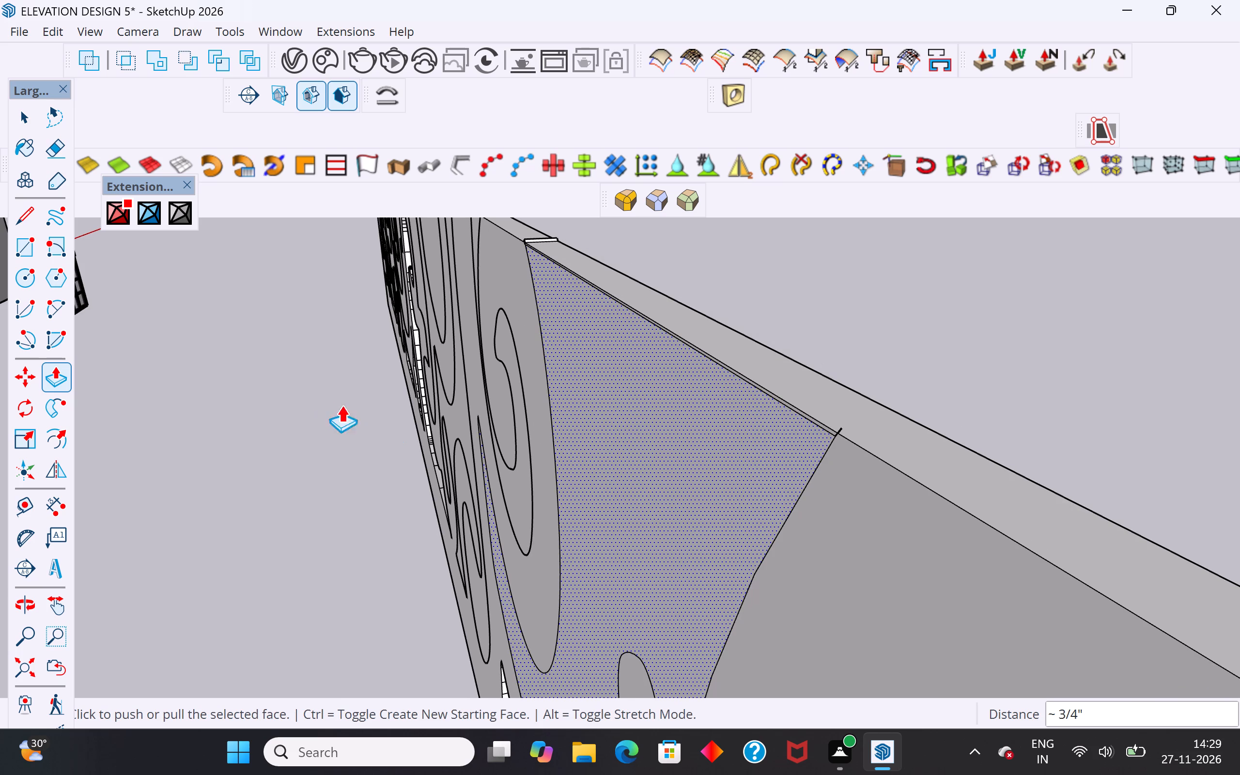
Delete the pushed scroll face beside the spiral on the panel's back side to open the cutout.
click(27, 121)
click(199, 414)
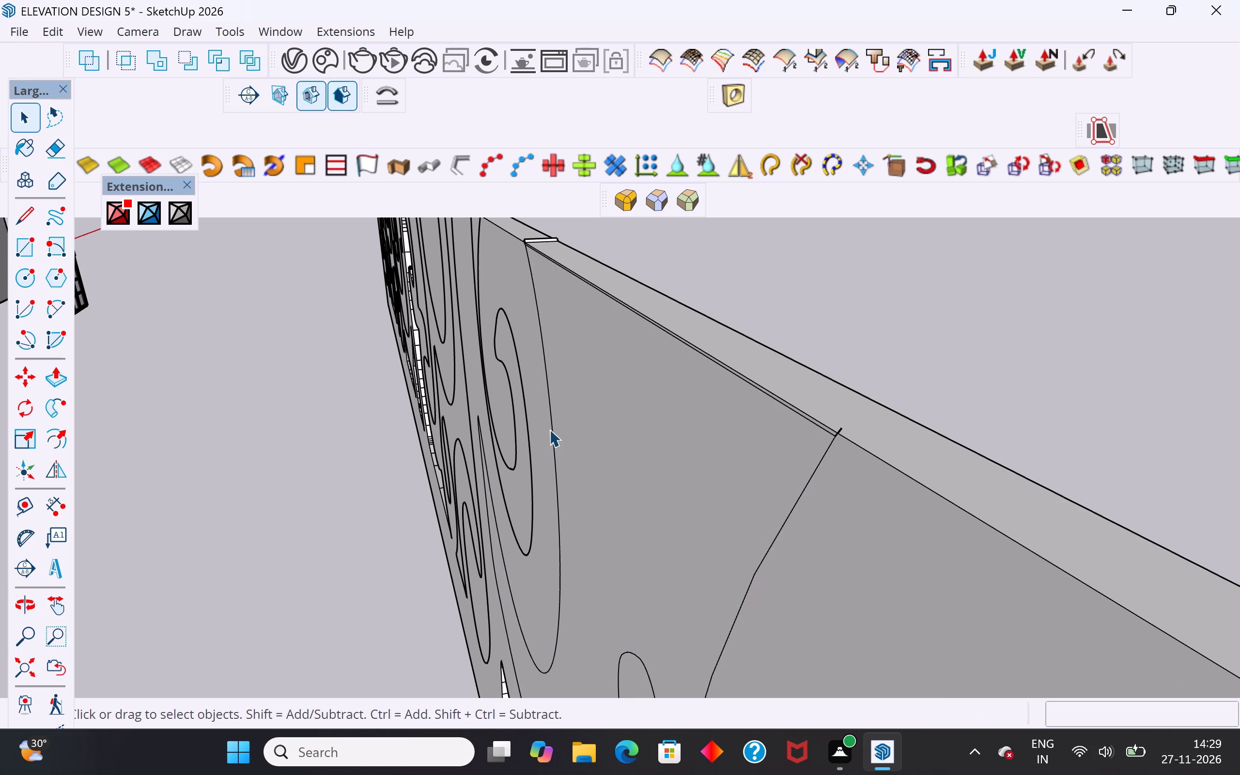
click(628, 420)
key(Delete)
Delete the long stray edge along the lower border's inner edge, above the two adjacent open curve ends.
scroll(787, 418, up, 1)
middle_drag(788, 418, 806, 391)
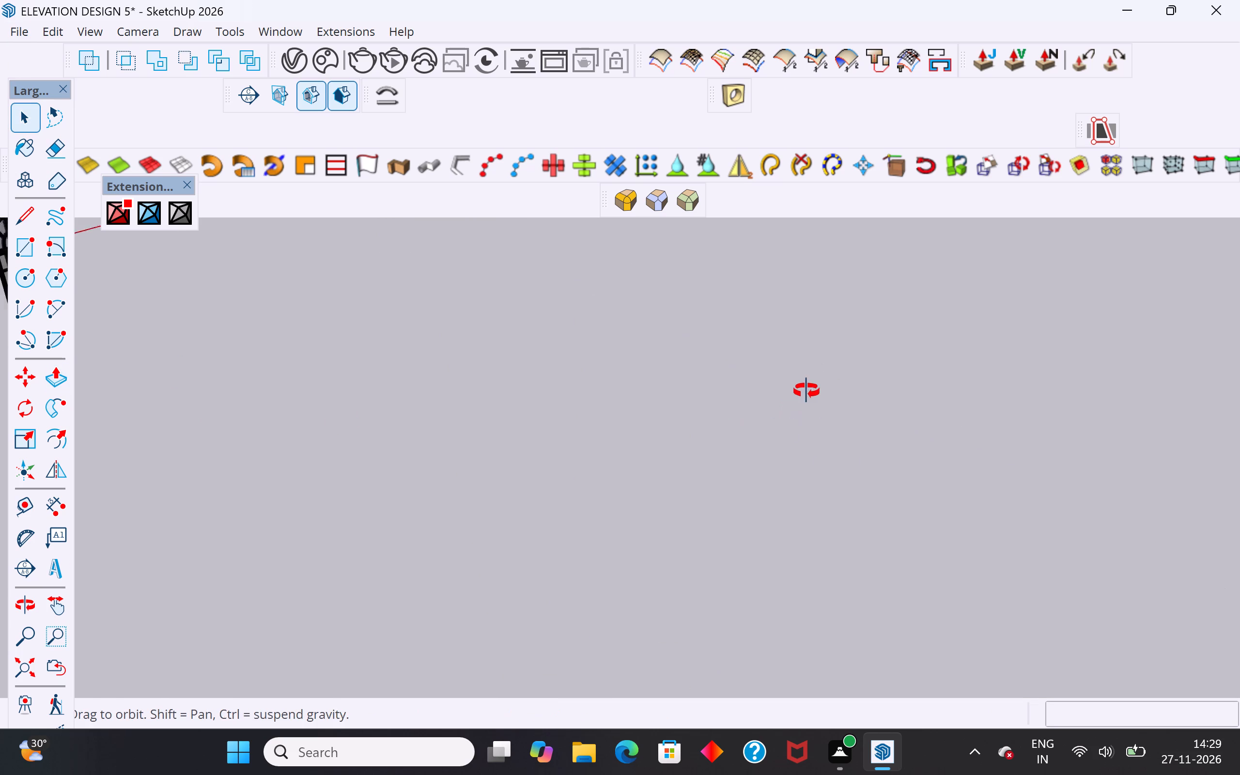
middle_drag(806, 391, 801, 410)
click(25, 665)
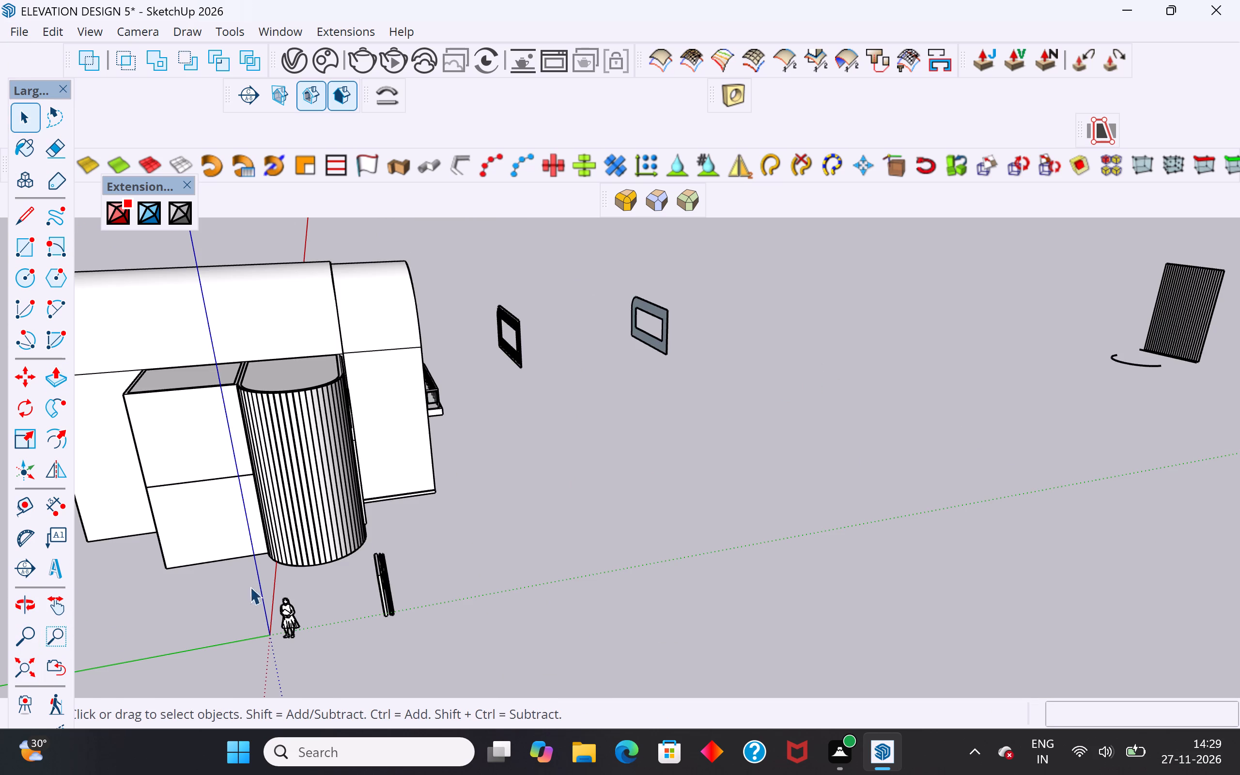
scroll(489, 388, up, 5)
scroll(488, 400, down, 5)
scroll(511, 317, up, 6)
scroll(511, 323, down, 1)
scroll(511, 323, up, 5)
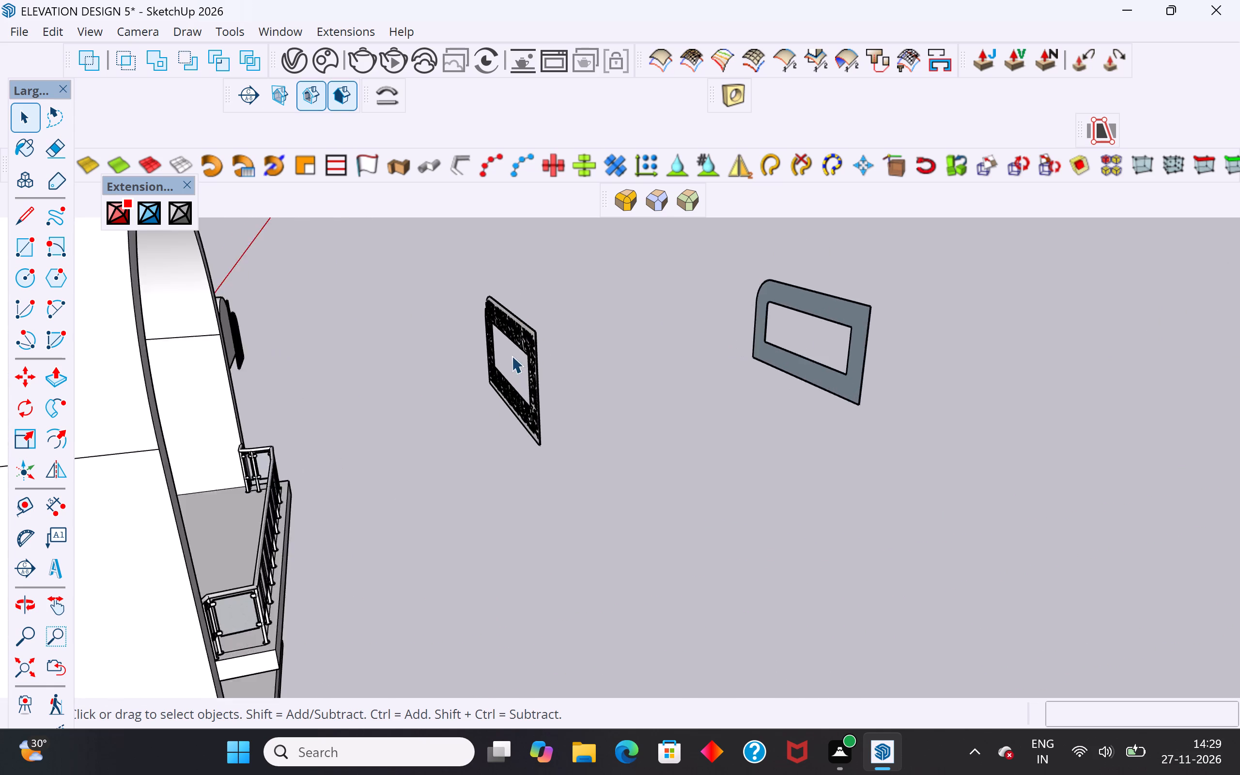
scroll(511, 356, up, 9)
middle_drag(511, 438, 632, 411)
scroll(465, 458, down, 6)
middle_drag(559, 473, 573, 473)
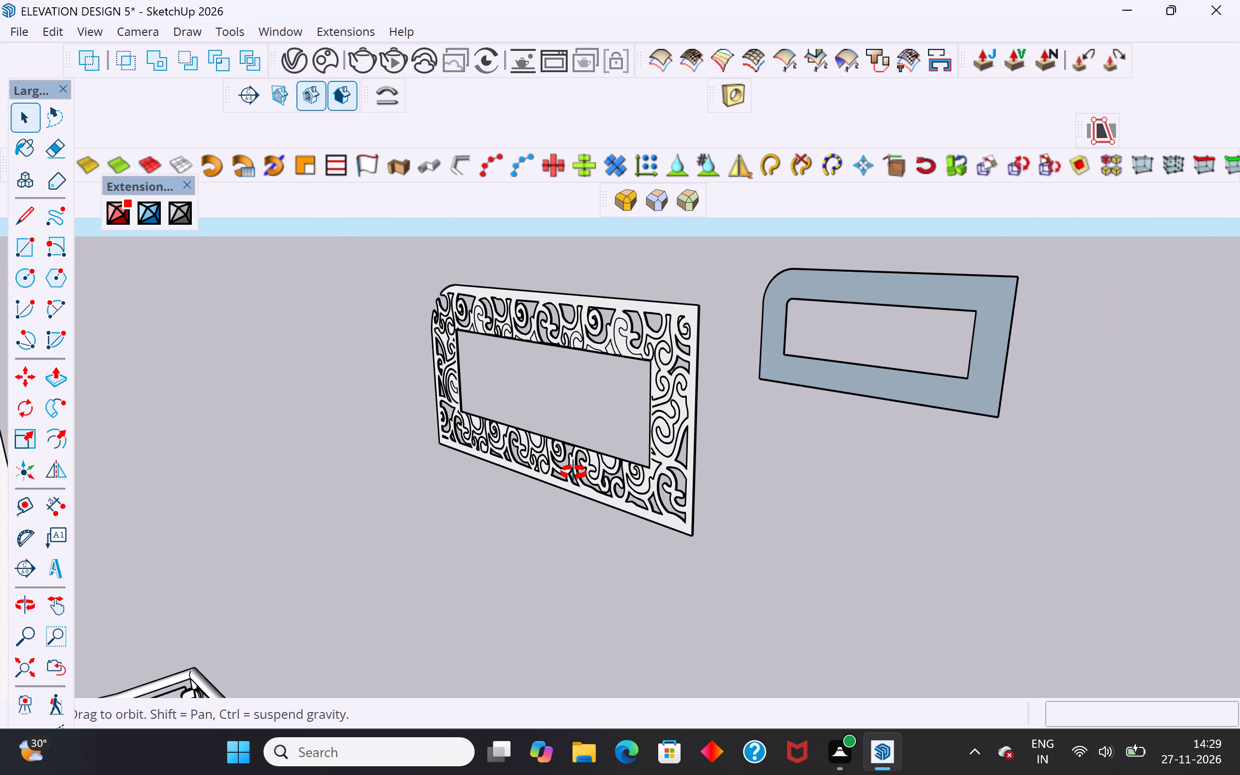
middle_drag(573, 473, 604, 472)
scroll(615, 364, up, 3)
scroll(533, 413, down, 5)
middle_drag(540, 519, 531, 562)
scroll(519, 536, up, 20)
scroll(519, 536, up, 10)
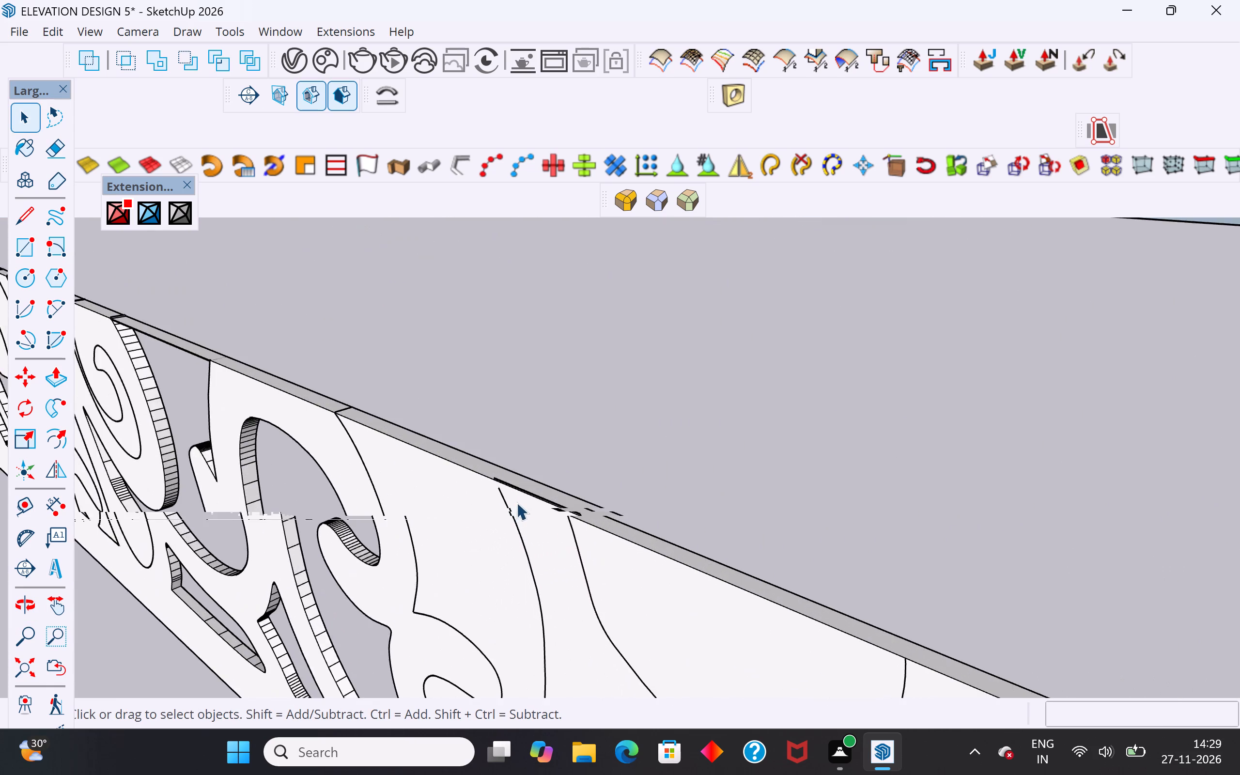
scroll(516, 502, up, 4)
middle_drag(518, 498, 548, 438)
scroll(590, 399, up, 9)
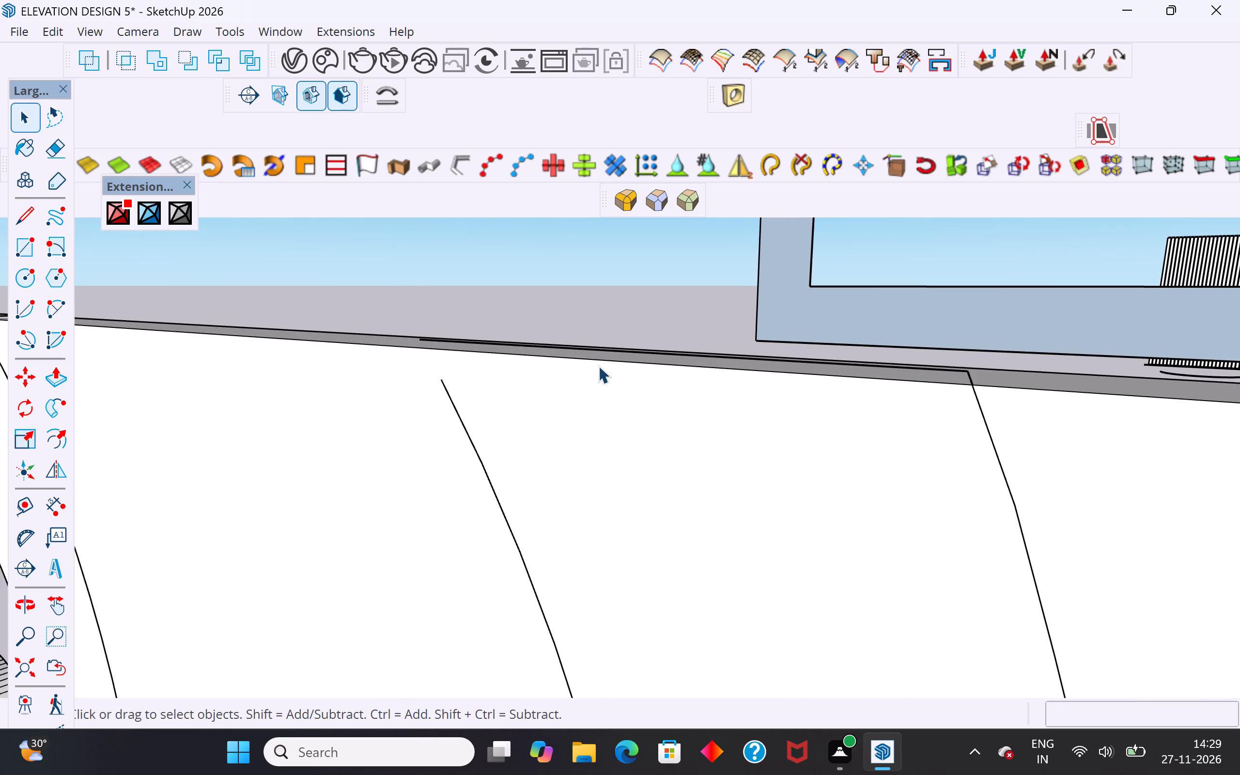
scroll(598, 366, up, 3)
middle_drag(606, 363, 609, 349)
click(618, 331)
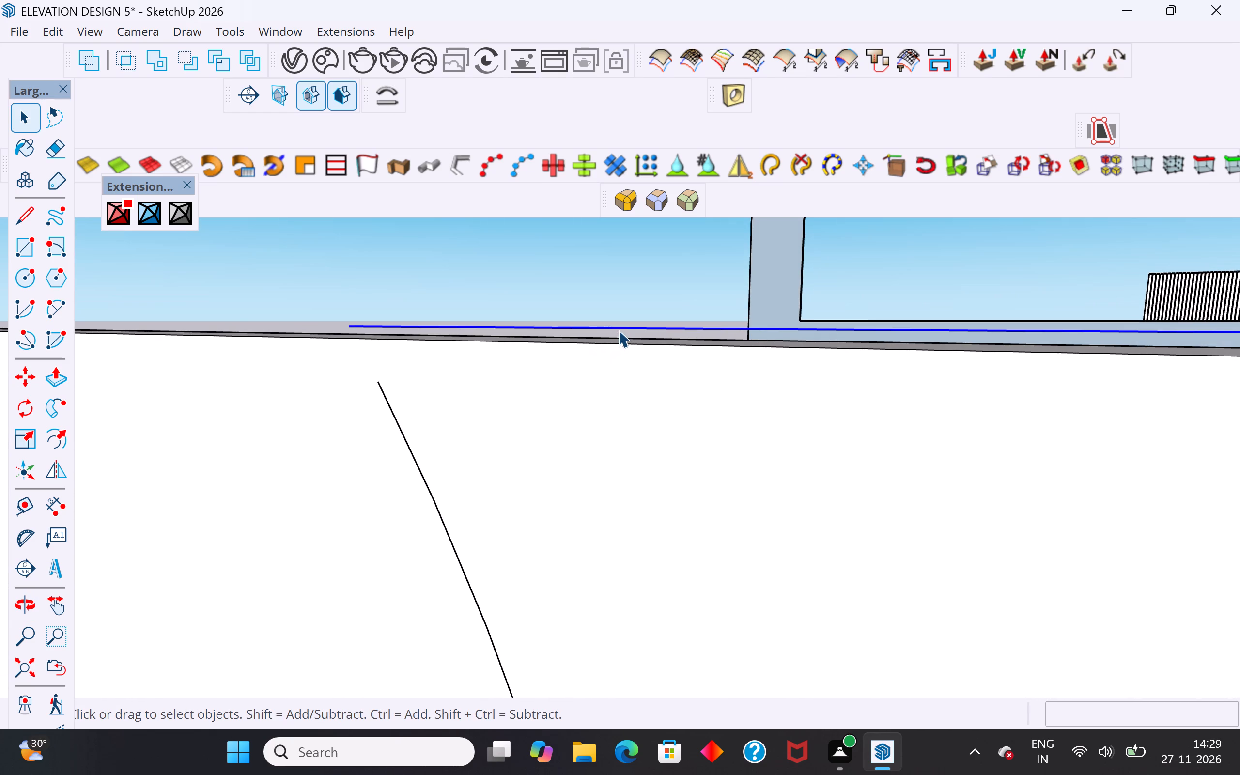
key(Delete)
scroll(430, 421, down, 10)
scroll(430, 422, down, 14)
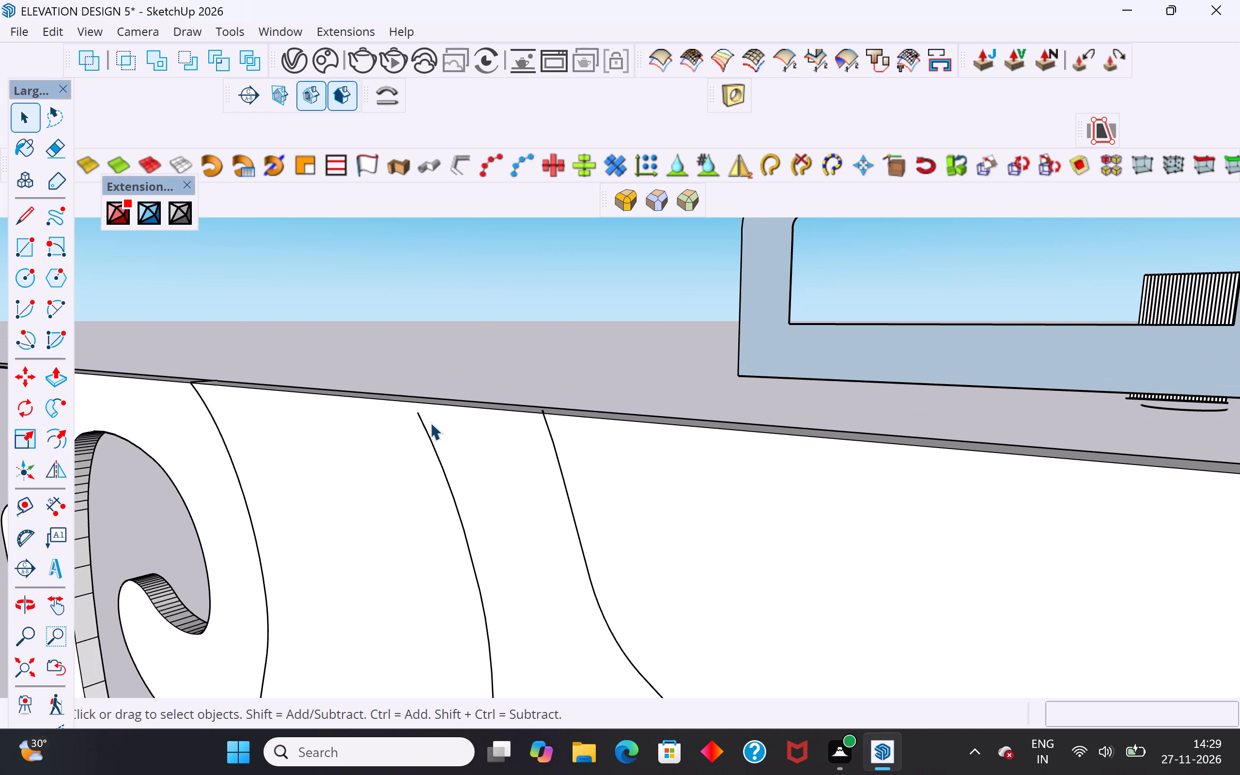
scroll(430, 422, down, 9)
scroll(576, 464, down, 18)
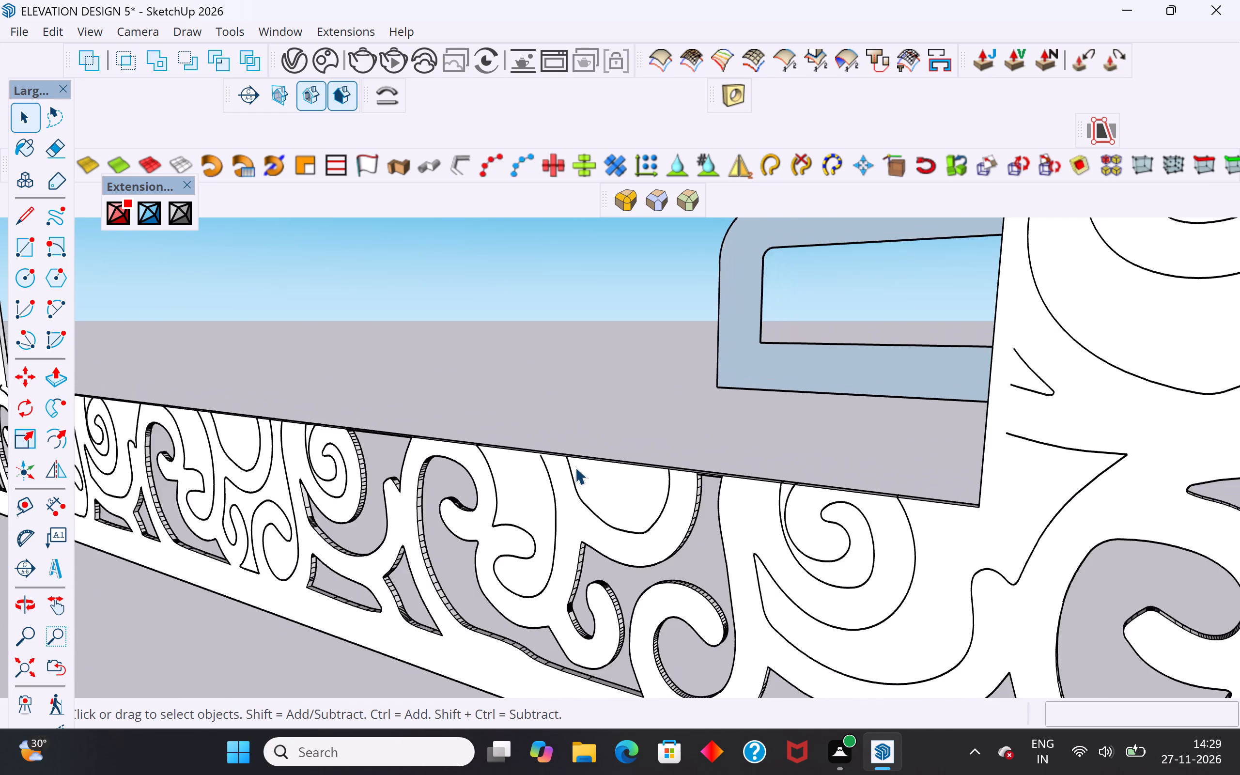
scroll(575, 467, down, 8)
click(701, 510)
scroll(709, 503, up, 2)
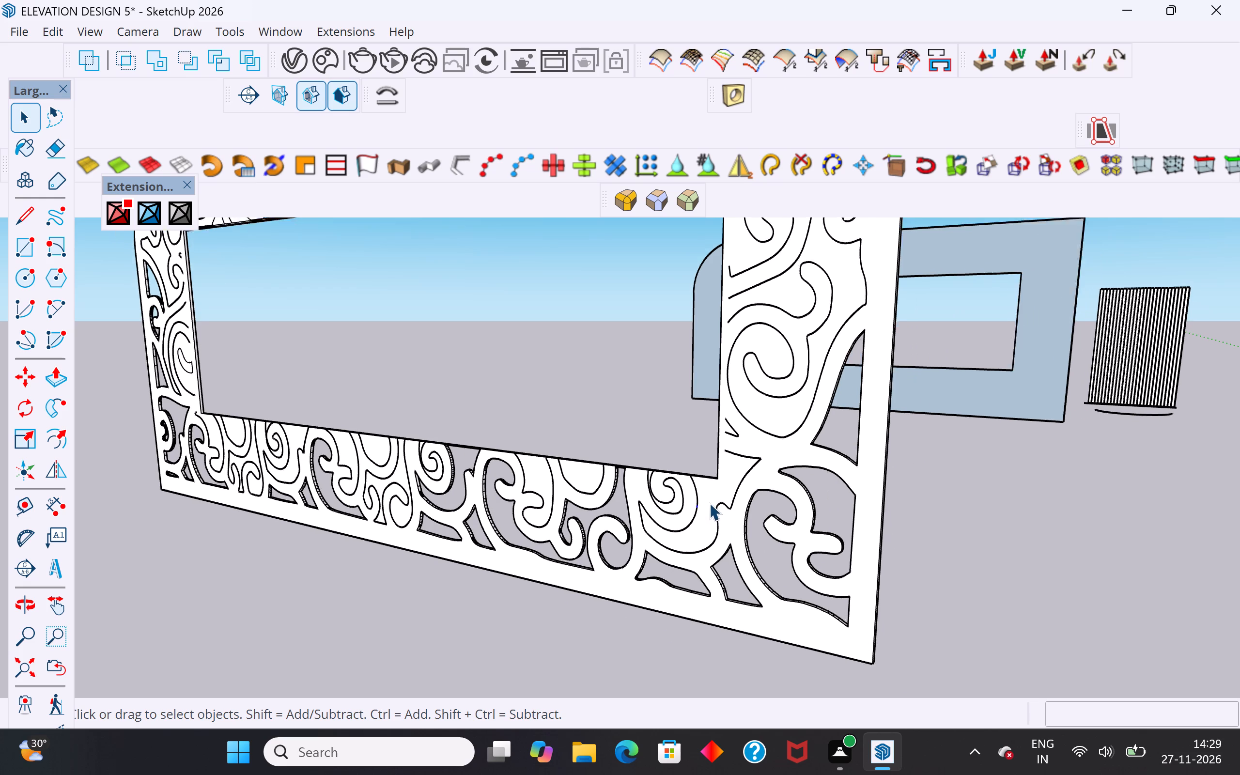
Draw a vertical edge and a horizontal edge about 7 1/2" long around the frame's inner corner, closing the corner scroll outline beside the spiral.
scroll(709, 503, up, 4)
click(716, 490)
scroll(716, 490, up, 6)
middle_drag(728, 464, 757, 422)
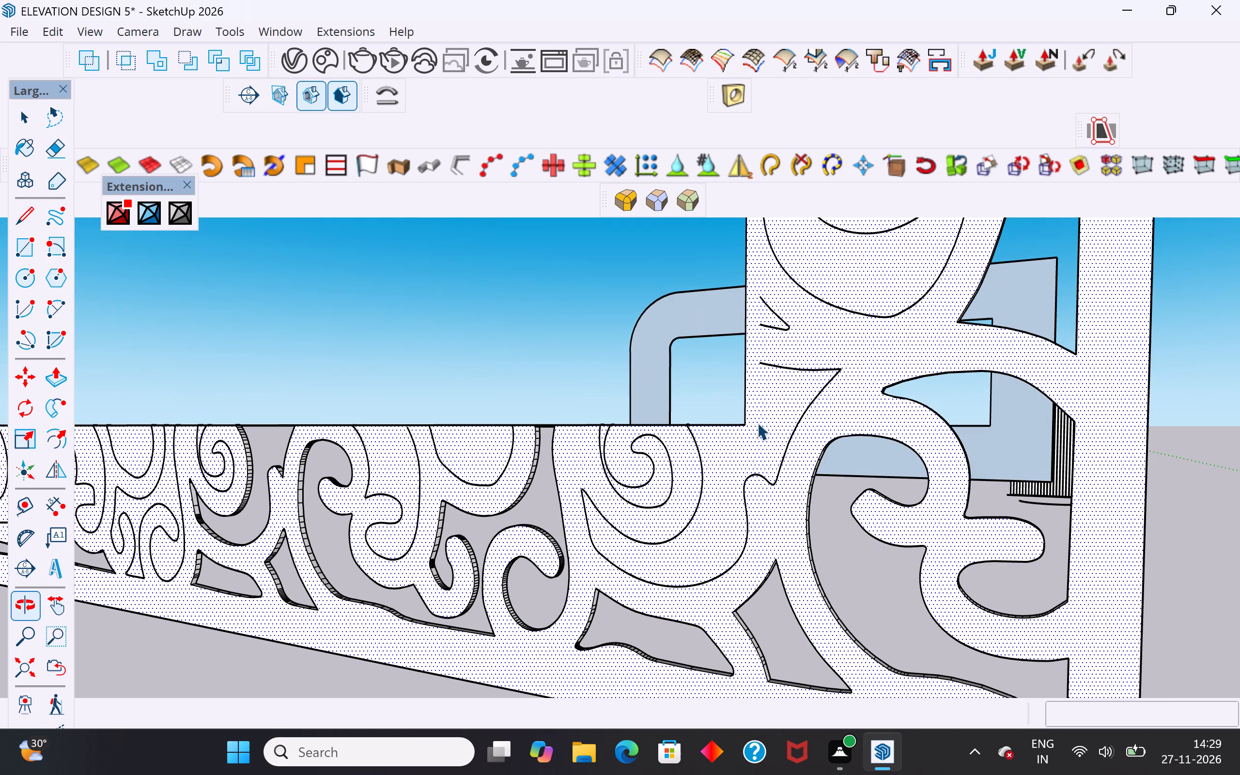
click(31, 221)
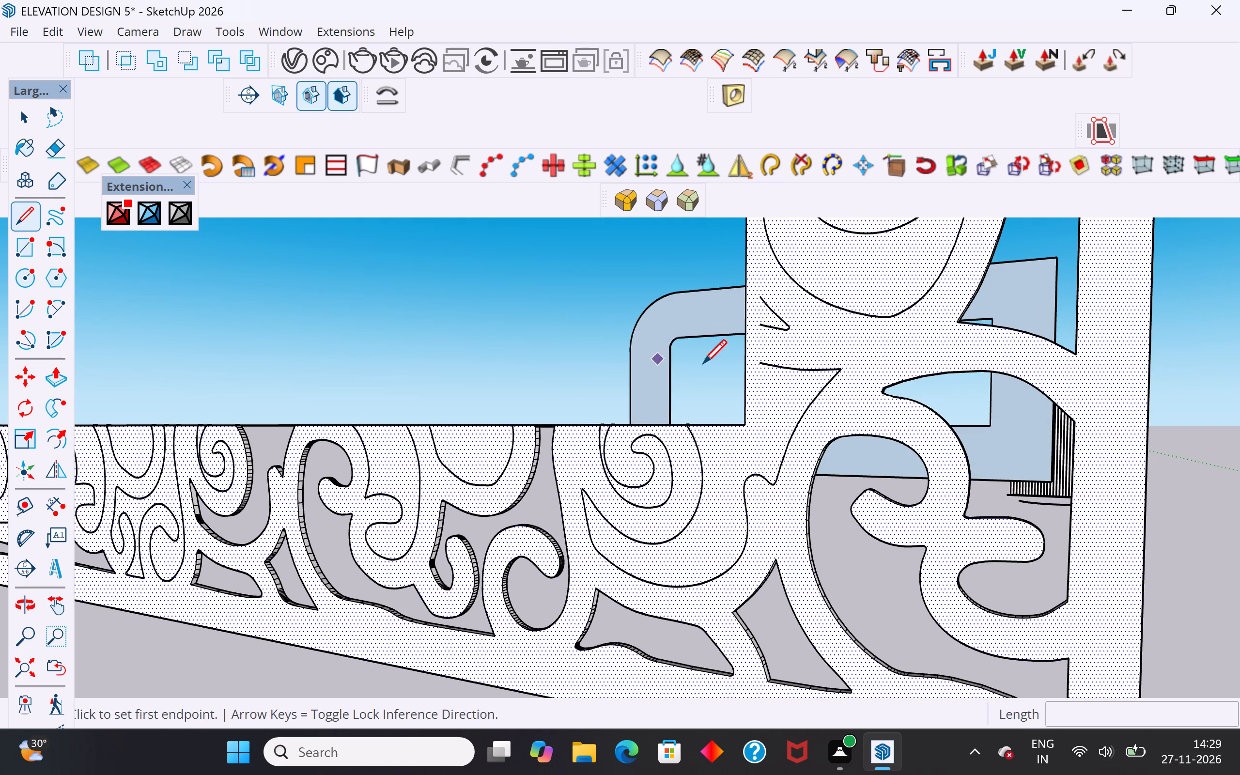
scroll(751, 377, up, 4)
click(762, 356)
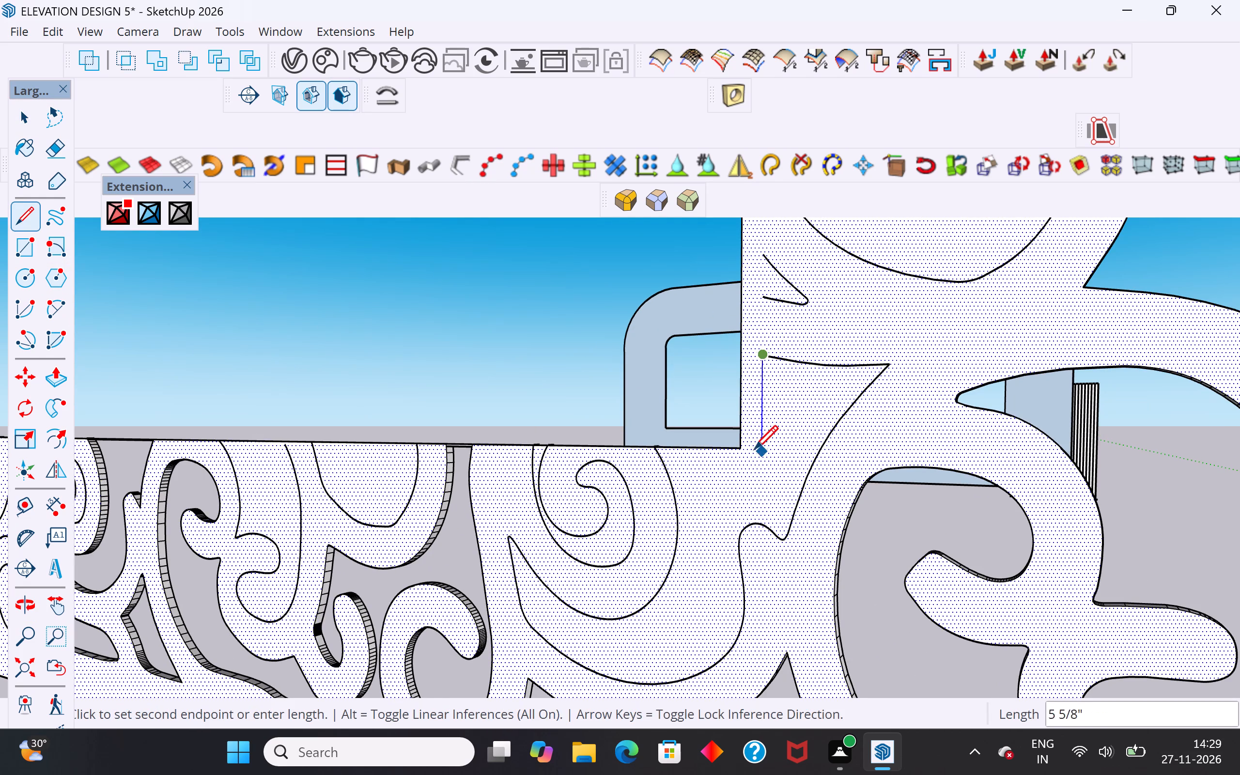
click(756, 465)
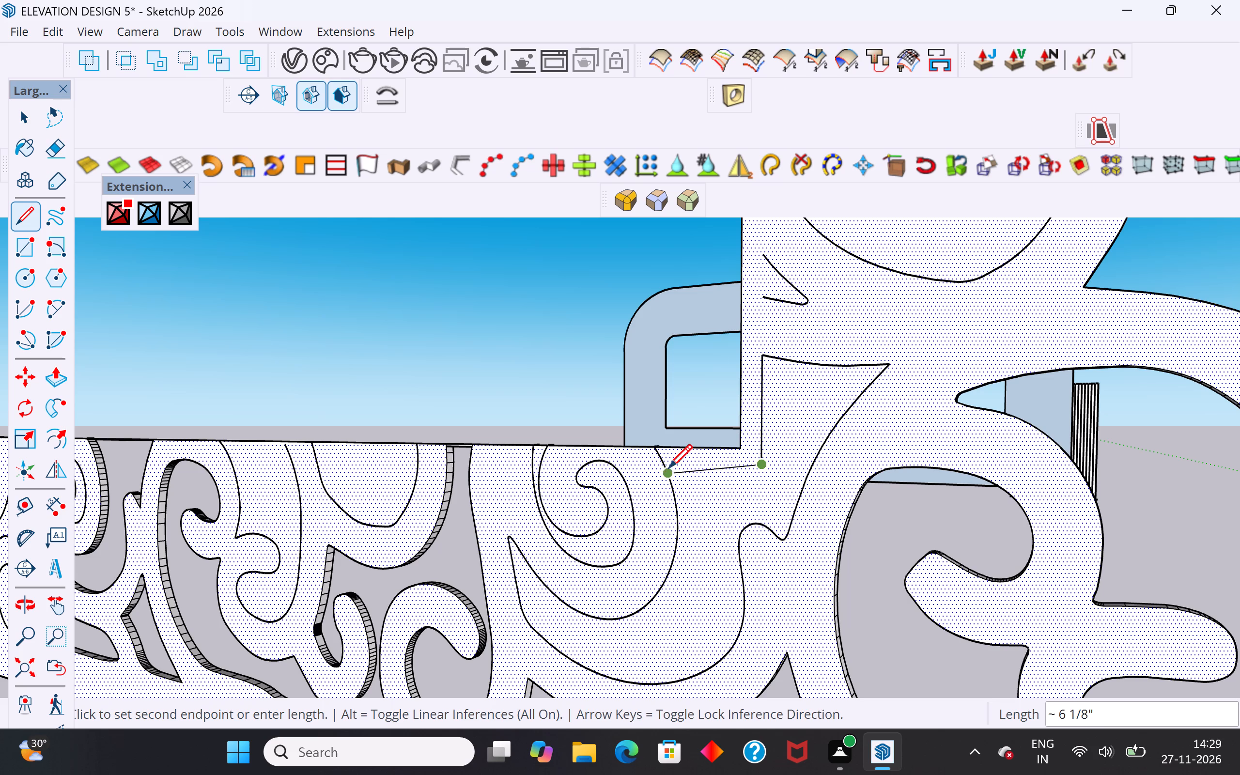
scroll(663, 468, up, 6)
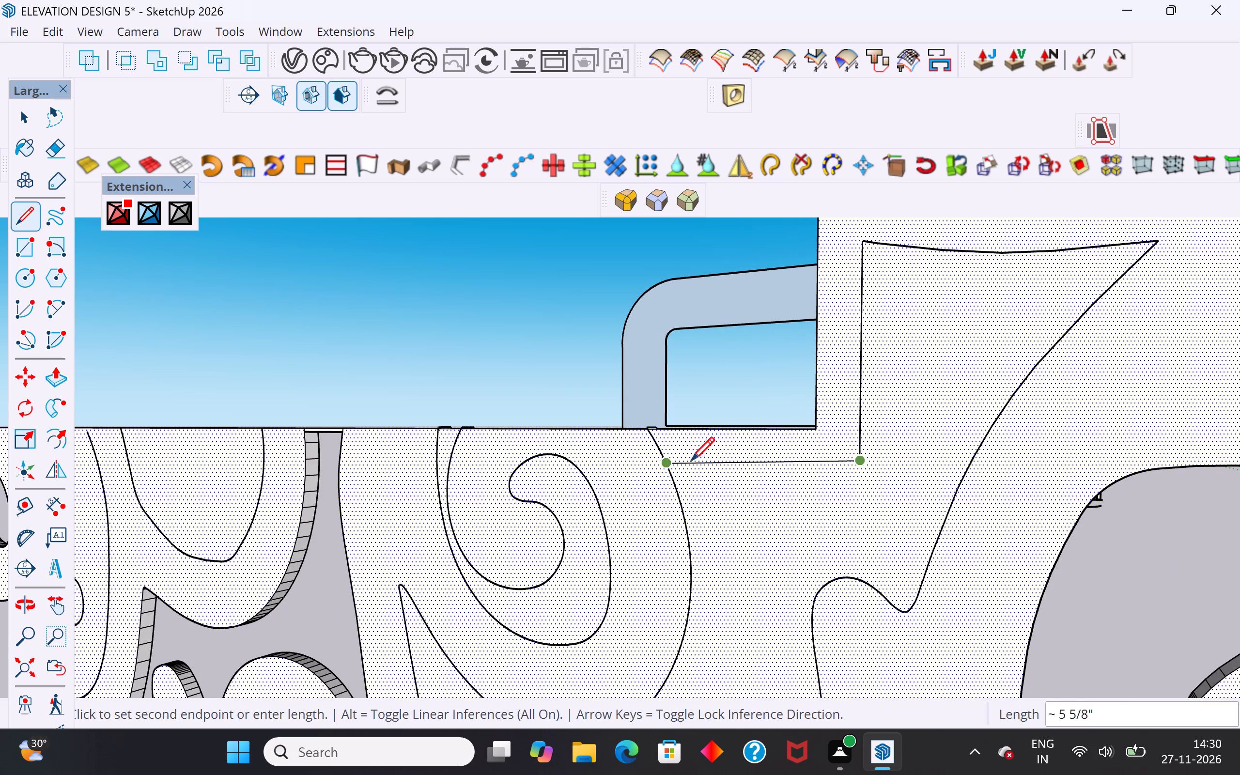
click(629, 454)
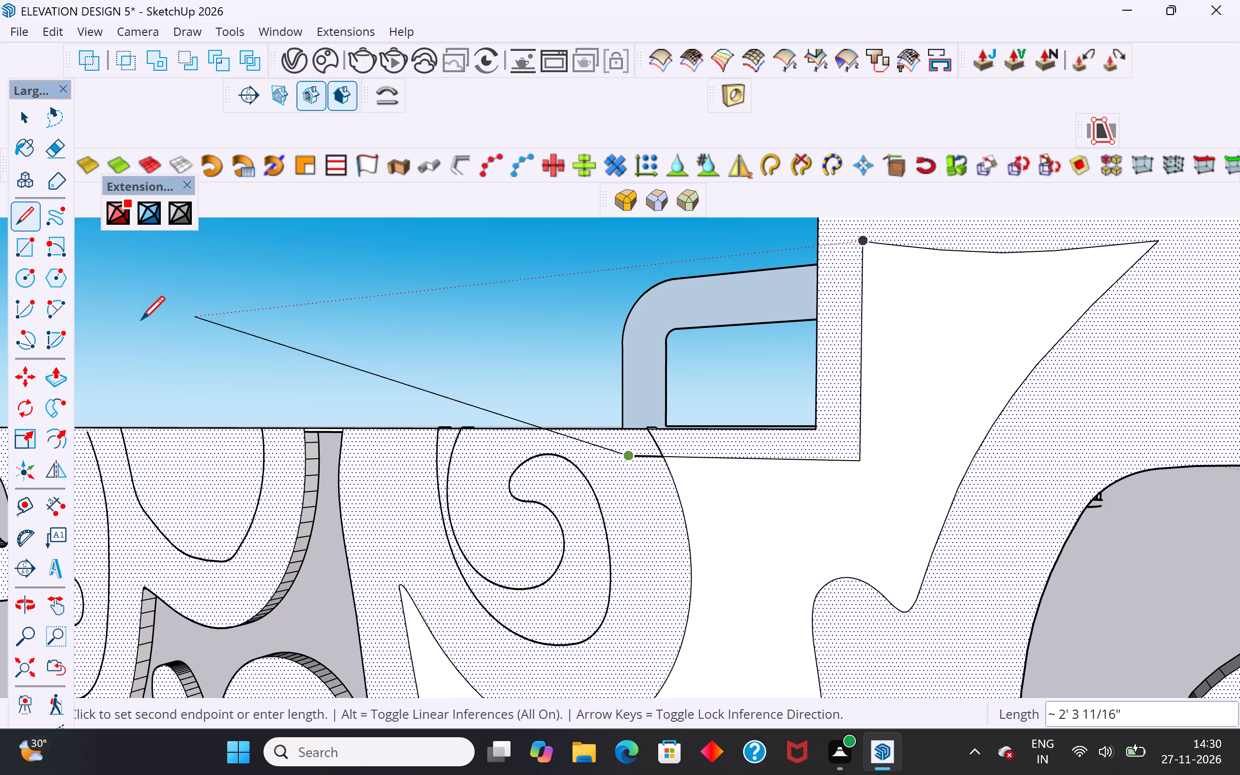
Delete the short edge stub that overshoots the spiral's outer curve at the end of the horizontal closing edge.
click(34, 120)
click(644, 455)
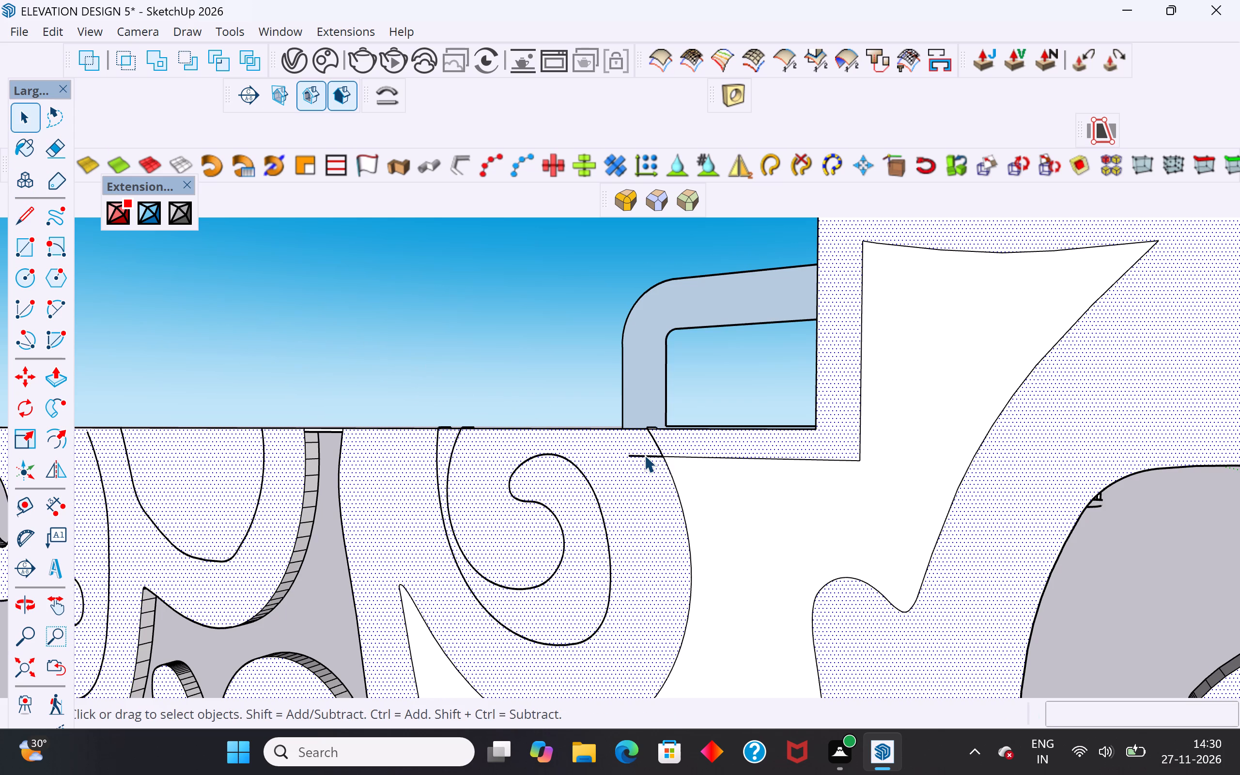
key(Delete)
click(764, 526)
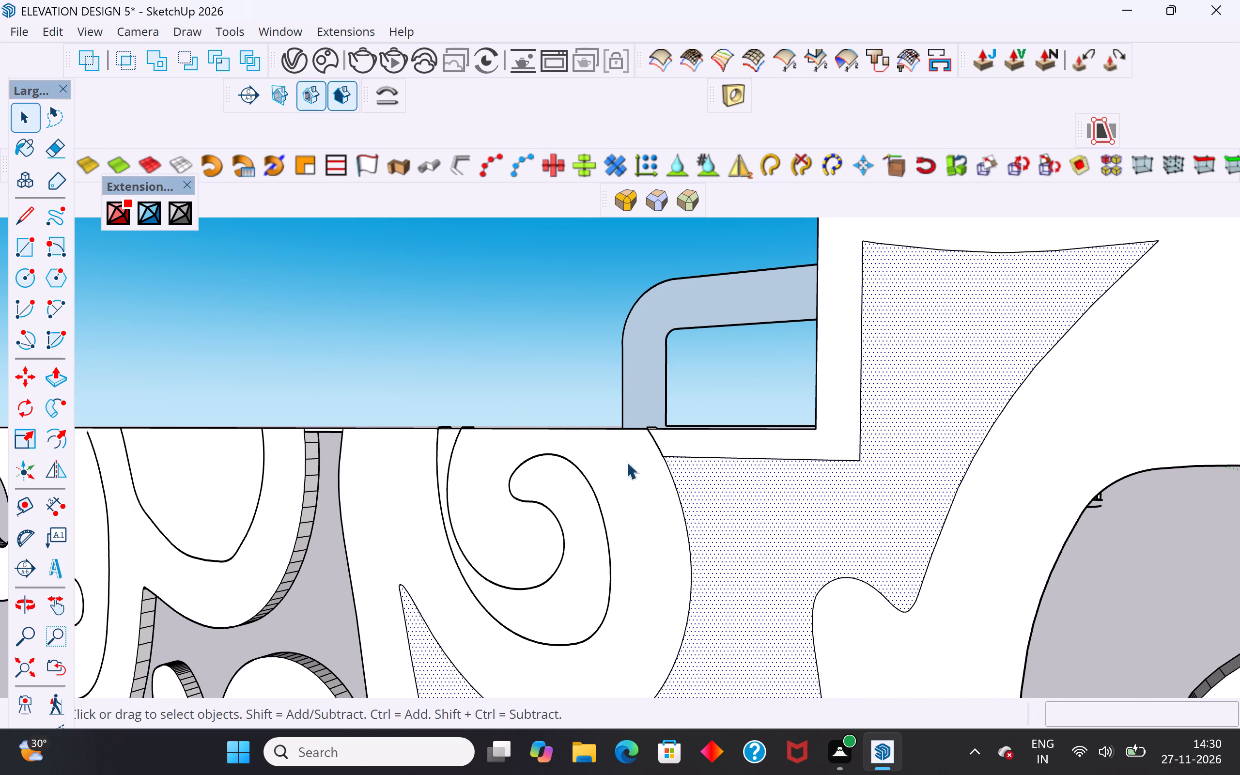
Delete the dark sliver's faces and leftover edges protruding above the lower border's inner edge at the spiral's inner curve.
scroll(647, 429, up, 9)
scroll(651, 436, down, 6)
middle_drag(651, 461, 649, 510)
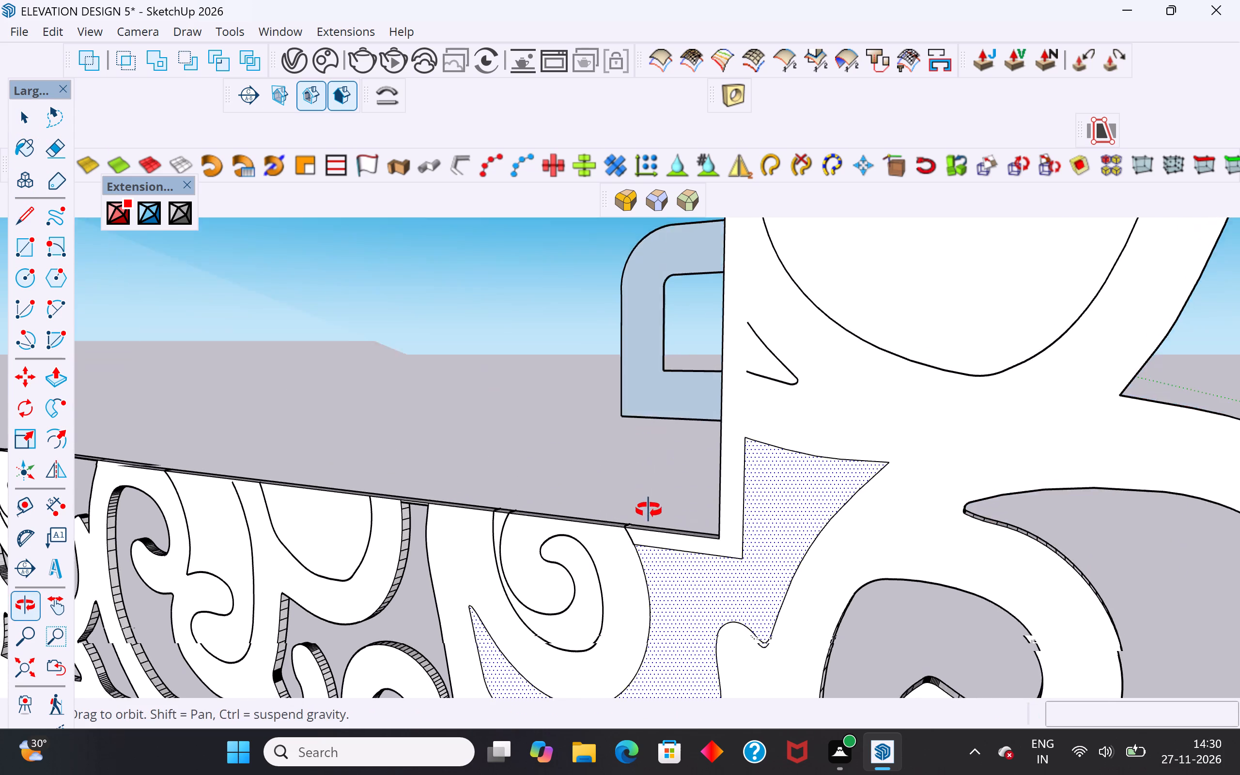
middle_drag(649, 510, 649, 516)
scroll(636, 536, up, 6)
scroll(636, 537, down, 7)
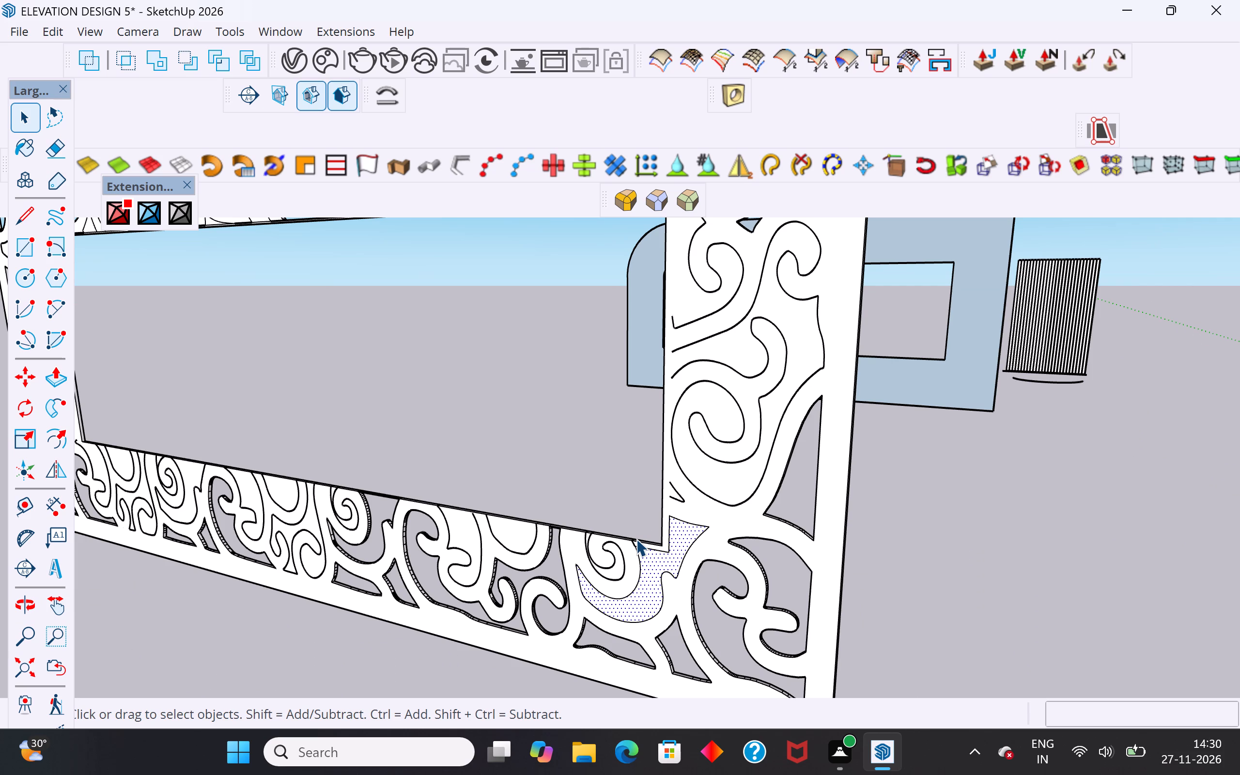
scroll(577, 606, up, 5)
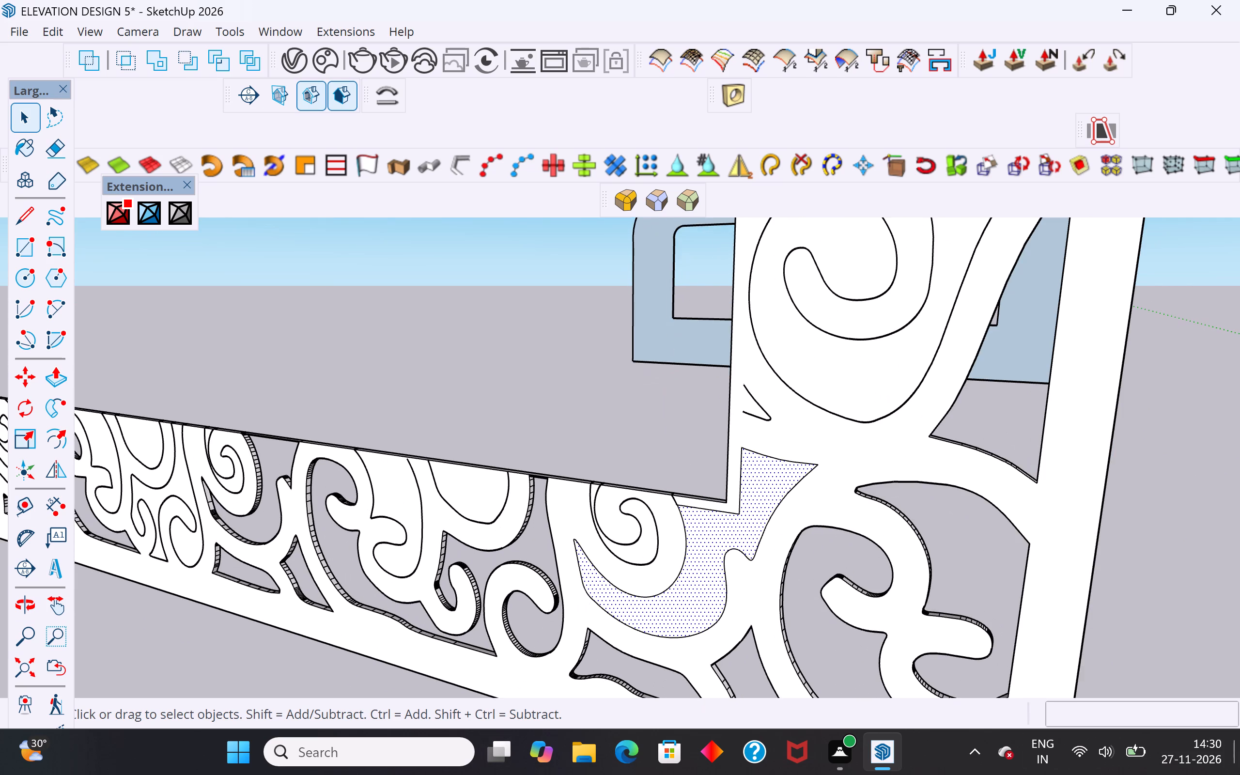
scroll(541, 586, up, 4)
scroll(704, 461, up, 8)
scroll(728, 479, down, 6)
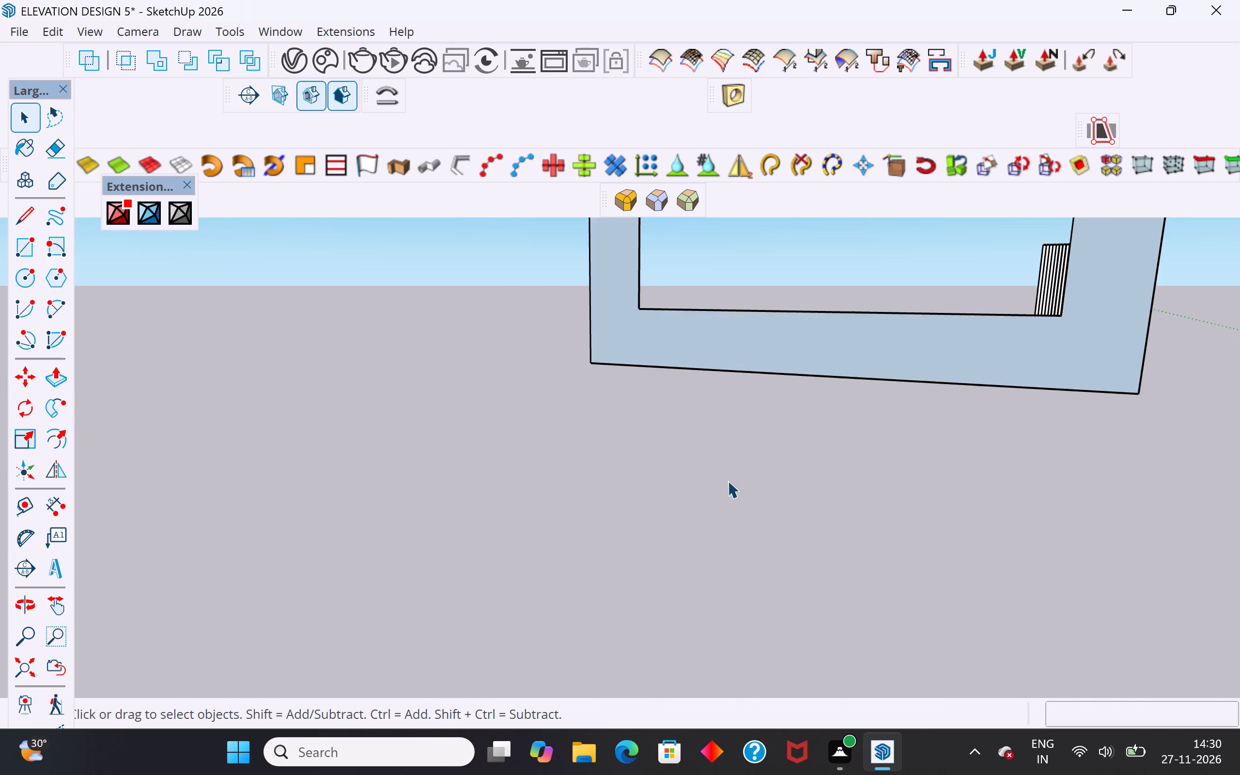
scroll(545, 469, down, 2)
middle_drag(530, 518, 530, 545)
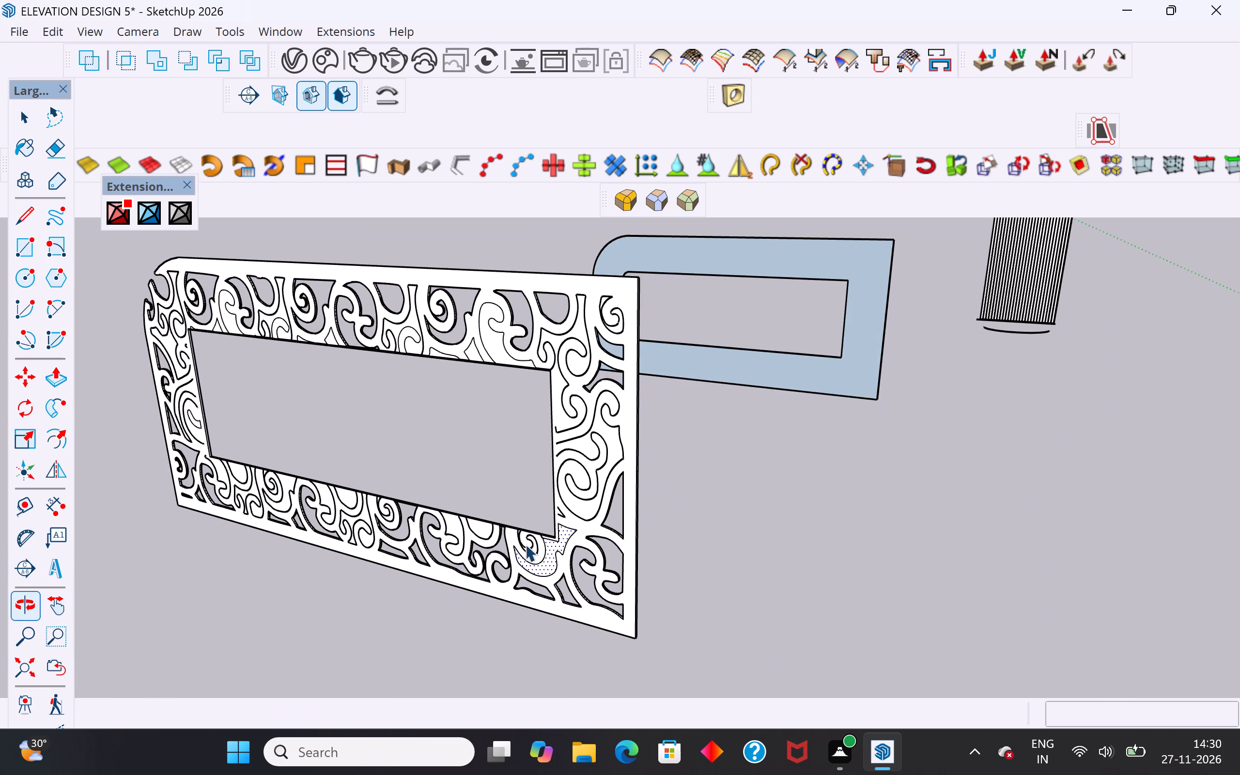
scroll(516, 527, up, 20)
scroll(516, 527, up, 7)
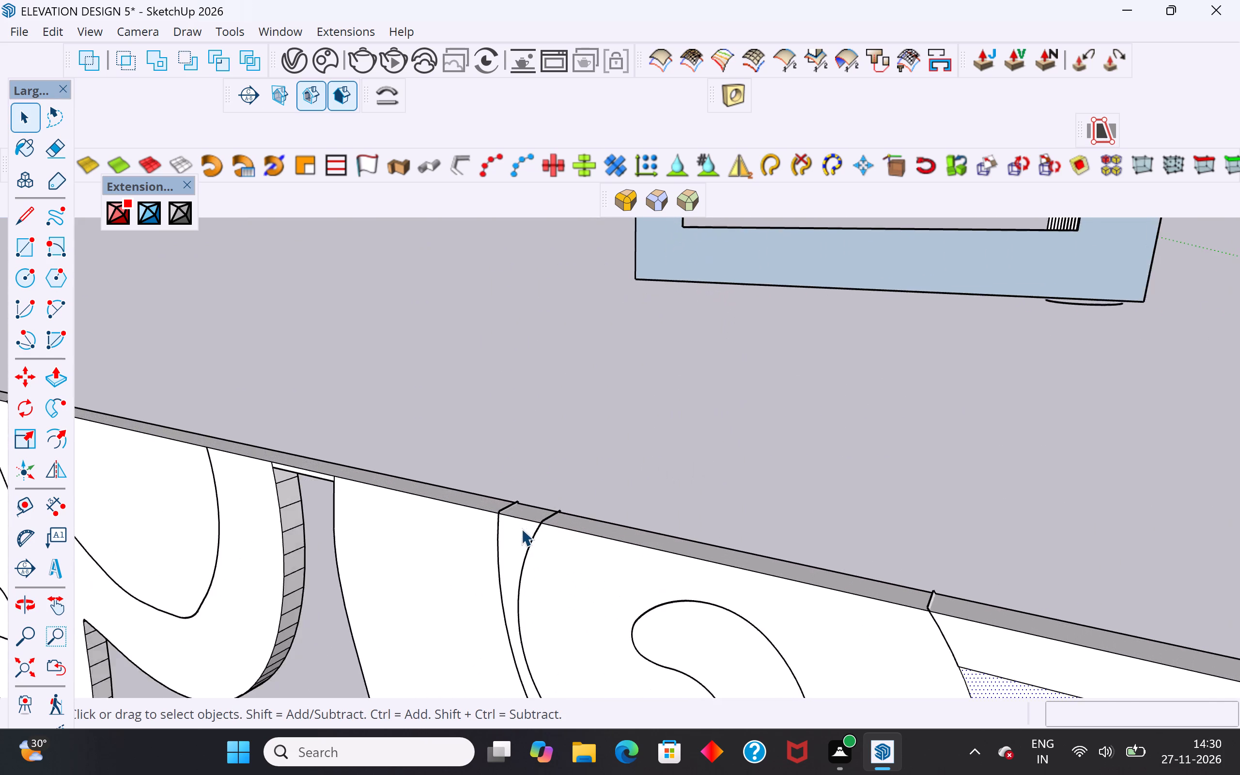
scroll(521, 528, up, 5)
middle_drag(565, 522, 535, 433)
scroll(536, 454, up, 6)
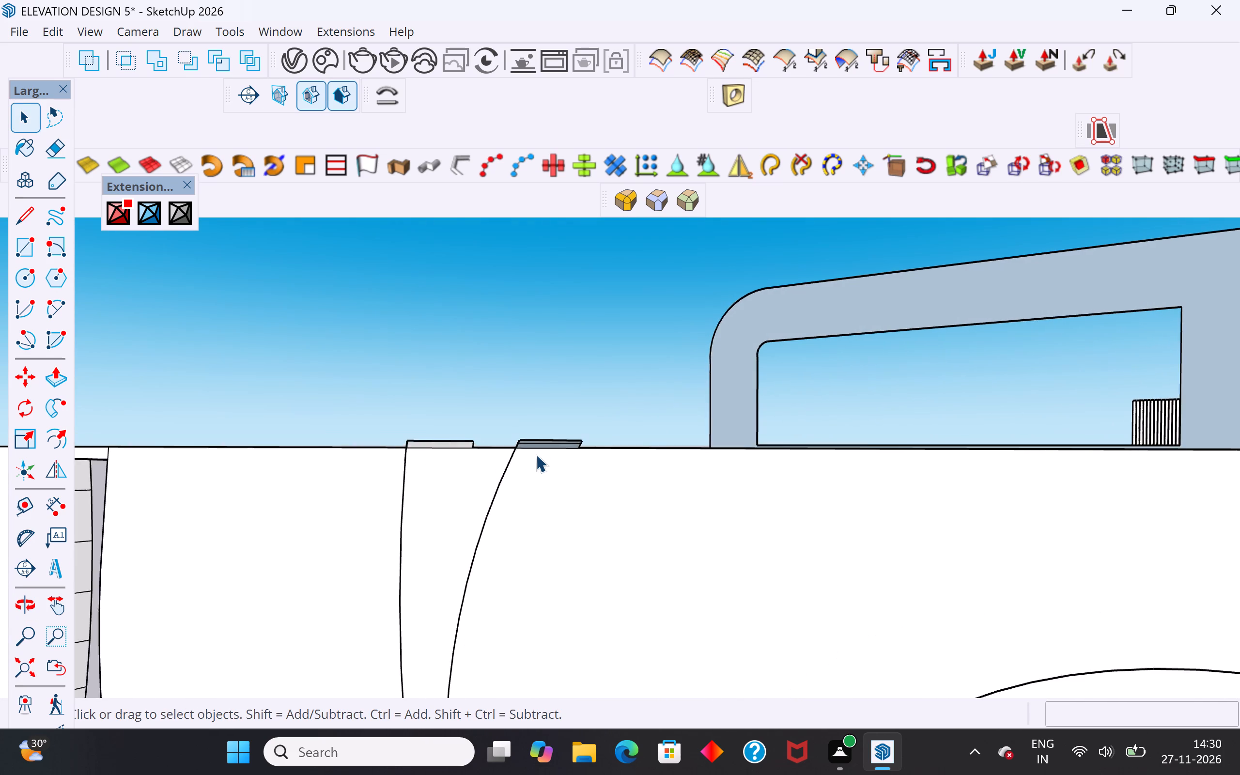
scroll(536, 454, up, 10)
click(539, 438)
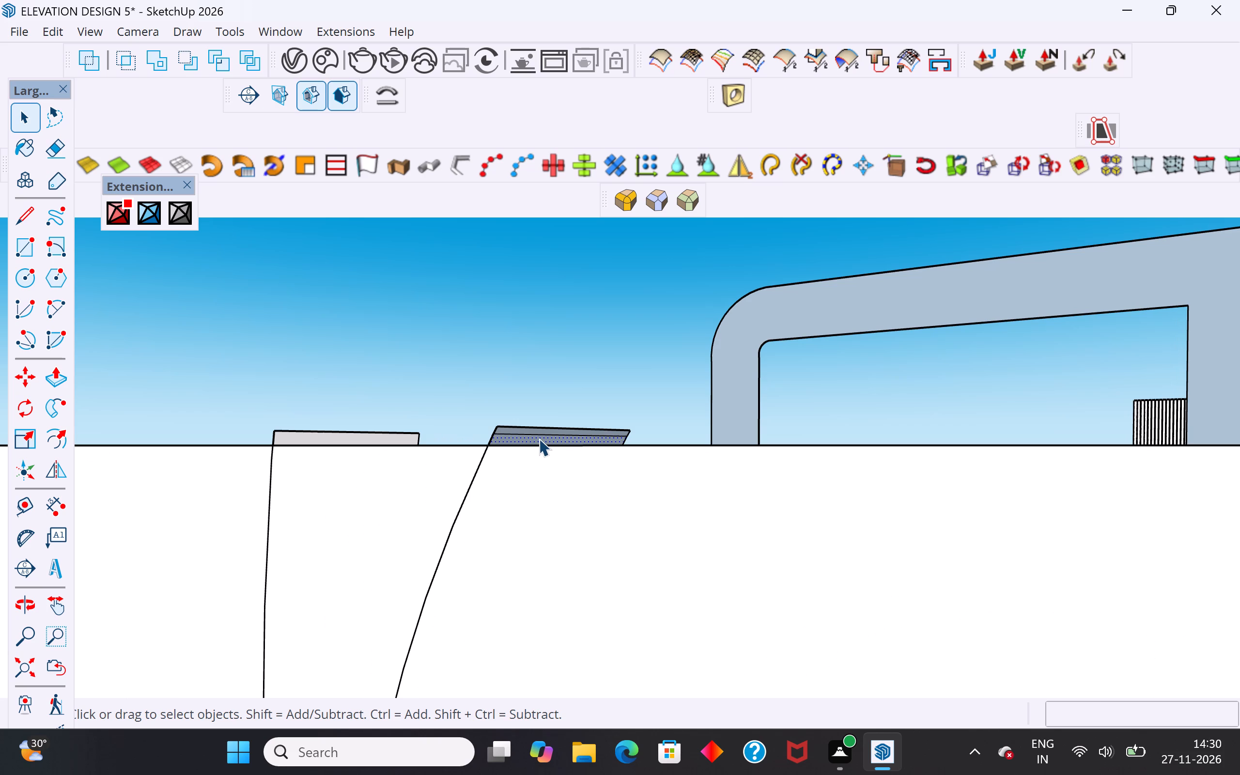
key(Delete)
click(541, 429)
key(Delete)
click(542, 432)
key(Delete)
click(494, 429)
key(Delete)
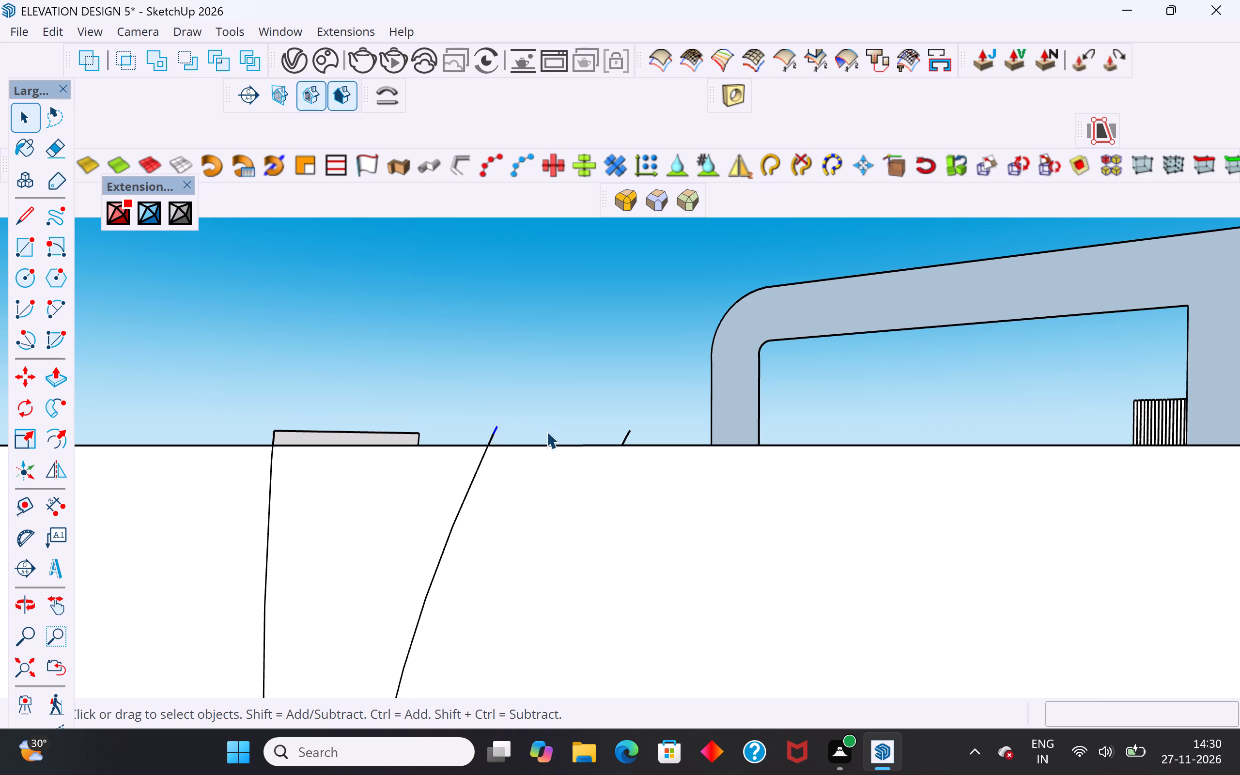
click(626, 435)
key(Delete)
click(628, 430)
key(Delete)
click(490, 439)
key(Delete)
Delete the neighbouring light sliver and its remaining edges protruding above the lower border at the spiral's outer curve.
click(382, 435)
key(Delete)
click(276, 434)
key(Delete)
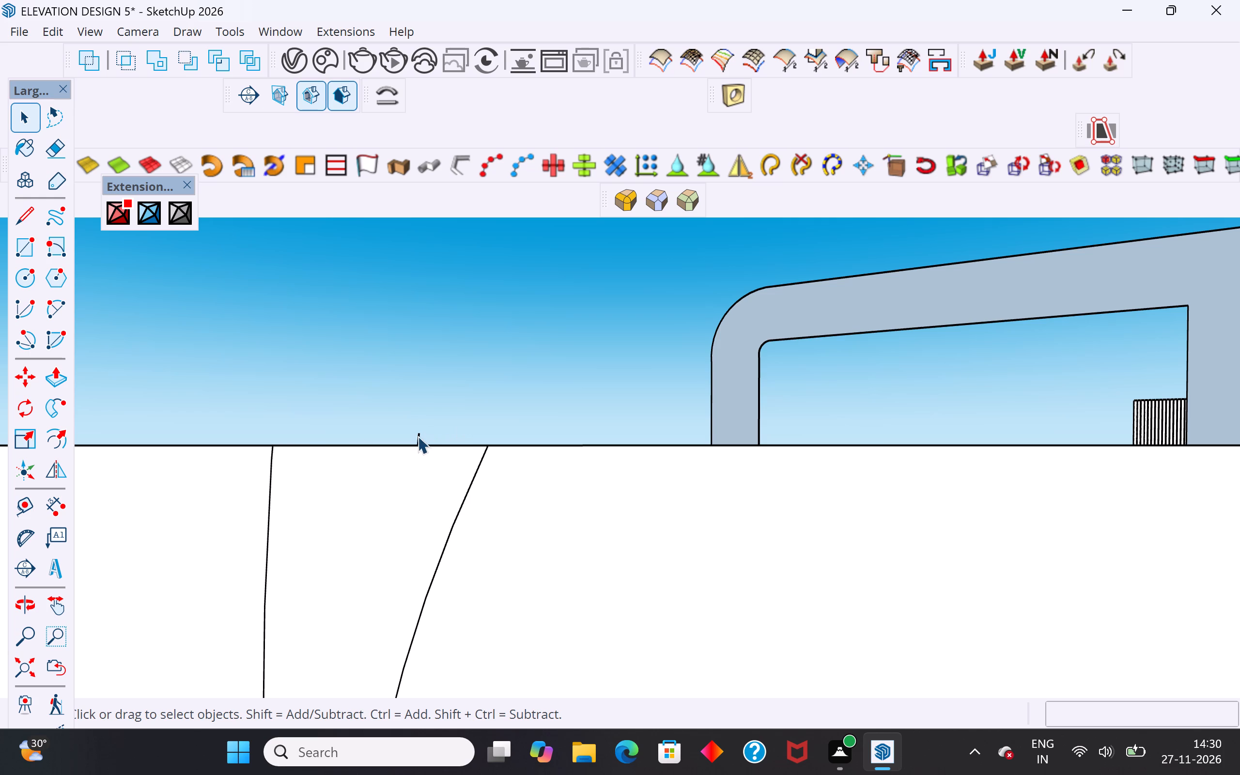
click(416, 437)
key(Delete)
Push the newly closed corner scroll face about 3/4" through to the panel's back side.
scroll(508, 439, down, 11)
middle_drag(512, 461, 530, 476)
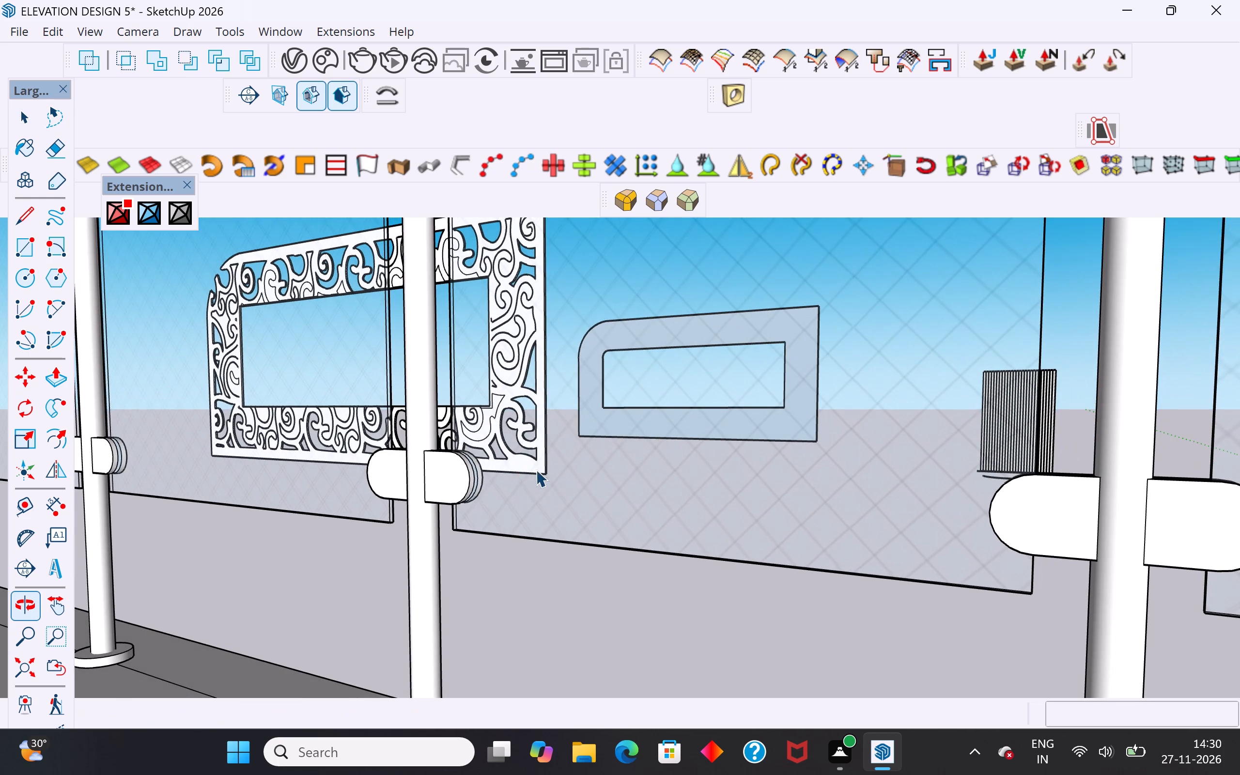
scroll(577, 512, down, 16)
scroll(487, 340, up, 5)
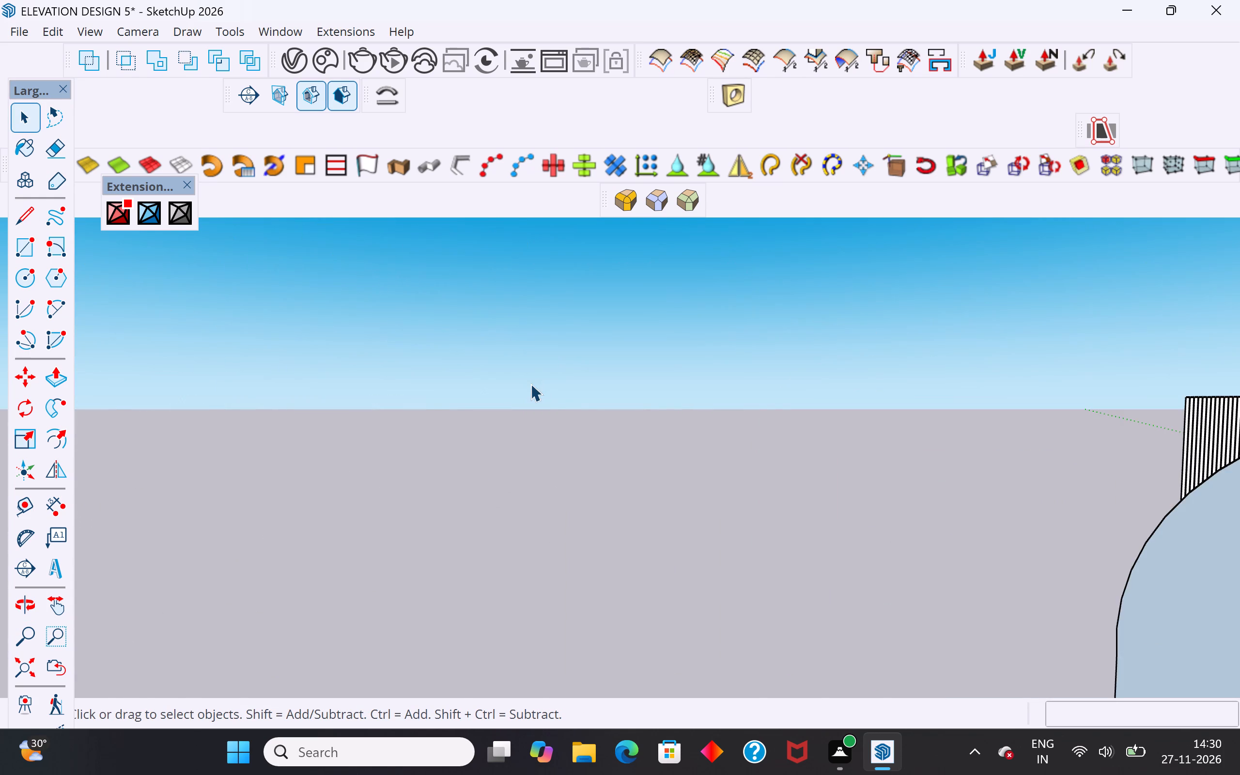
scroll(530, 384, down, 4)
middle_drag(554, 442, 554, 457)
scroll(574, 542, up, 11)
click(582, 564)
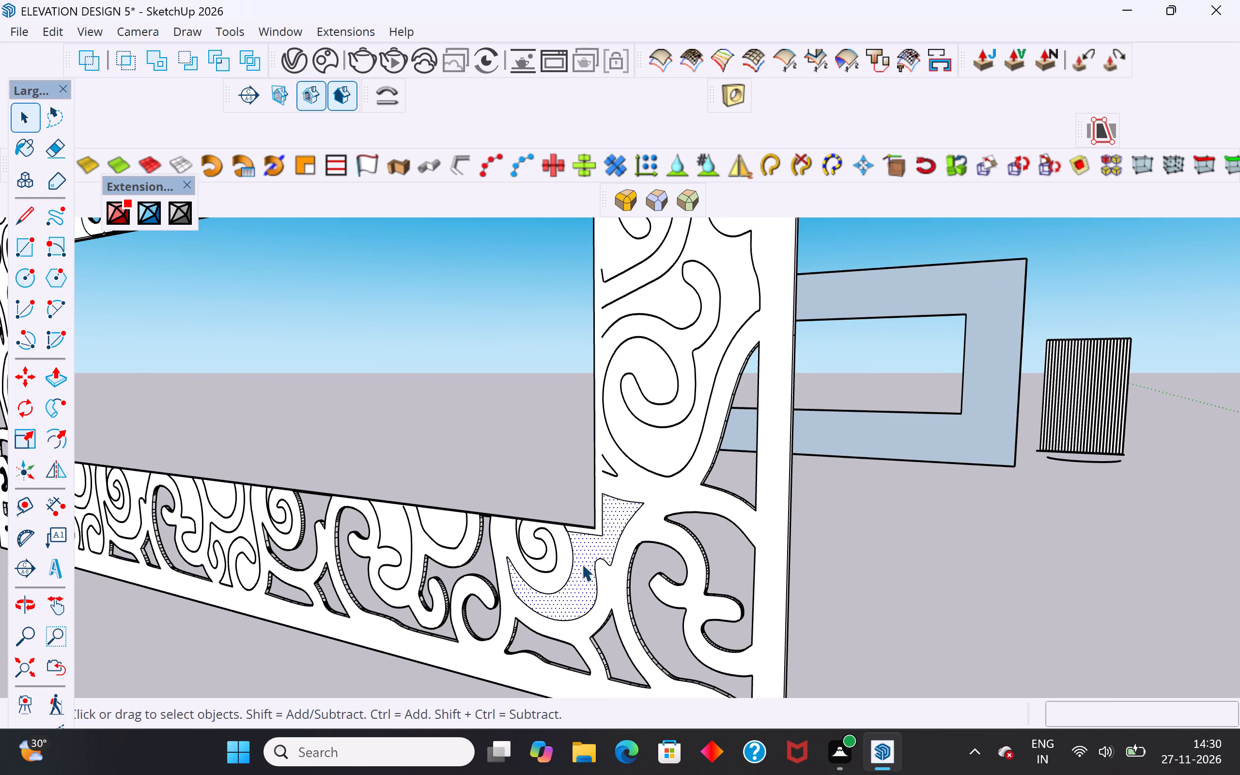
middle_drag(656, 542, 538, 553)
click(60, 382)
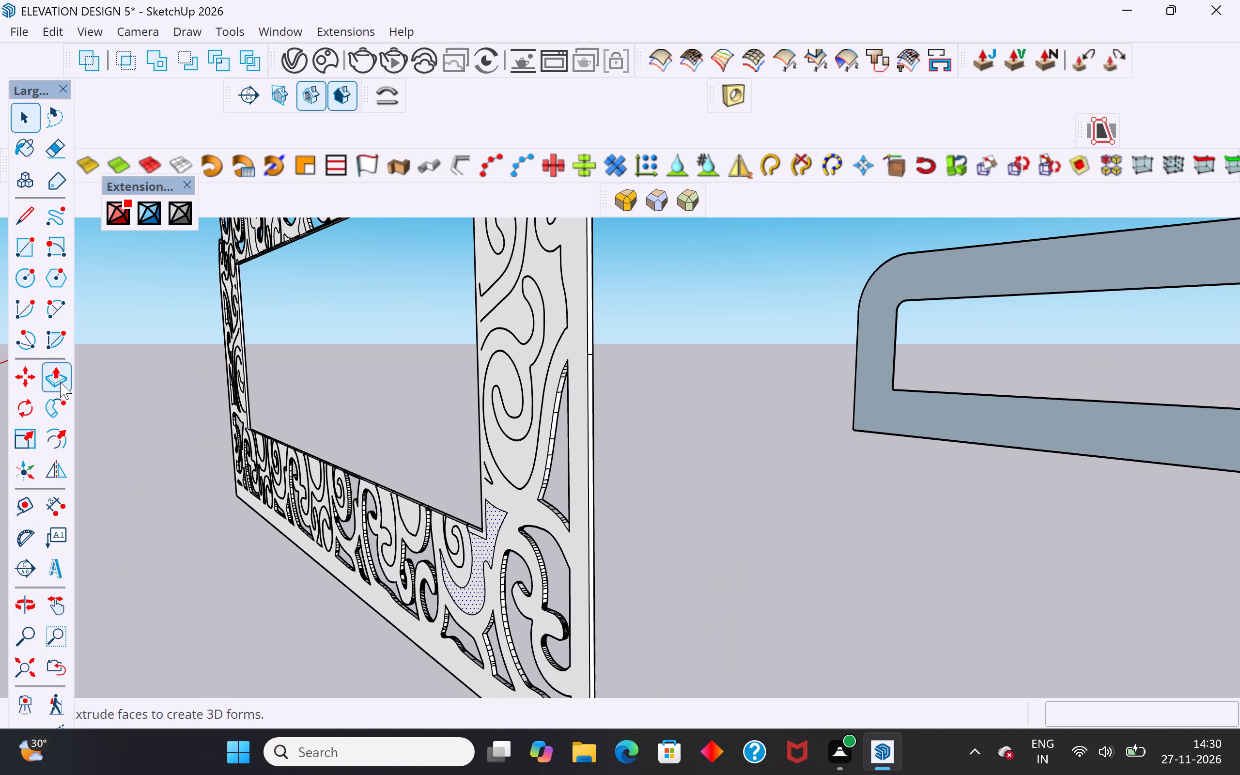
click(484, 580)
middle_drag(567, 569, 439, 576)
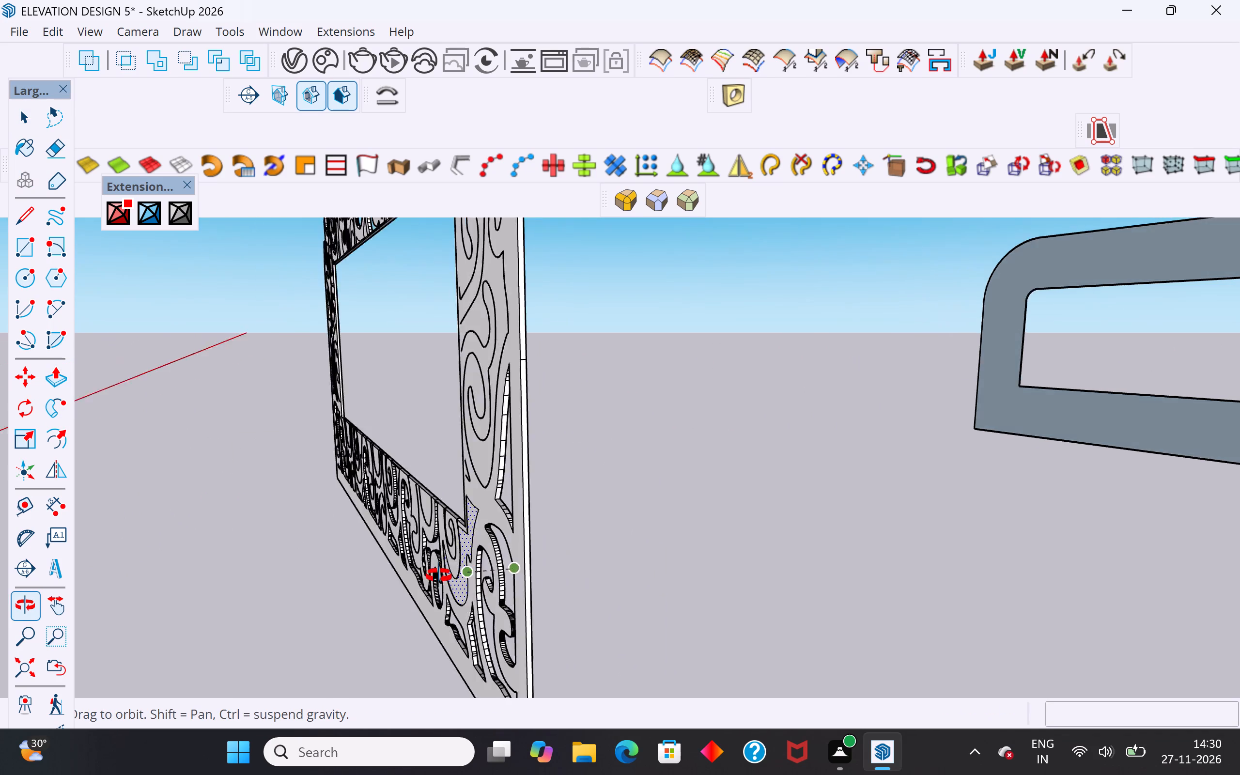
middle_drag(439, 576, 299, 613)
scroll(459, 527, up, 6)
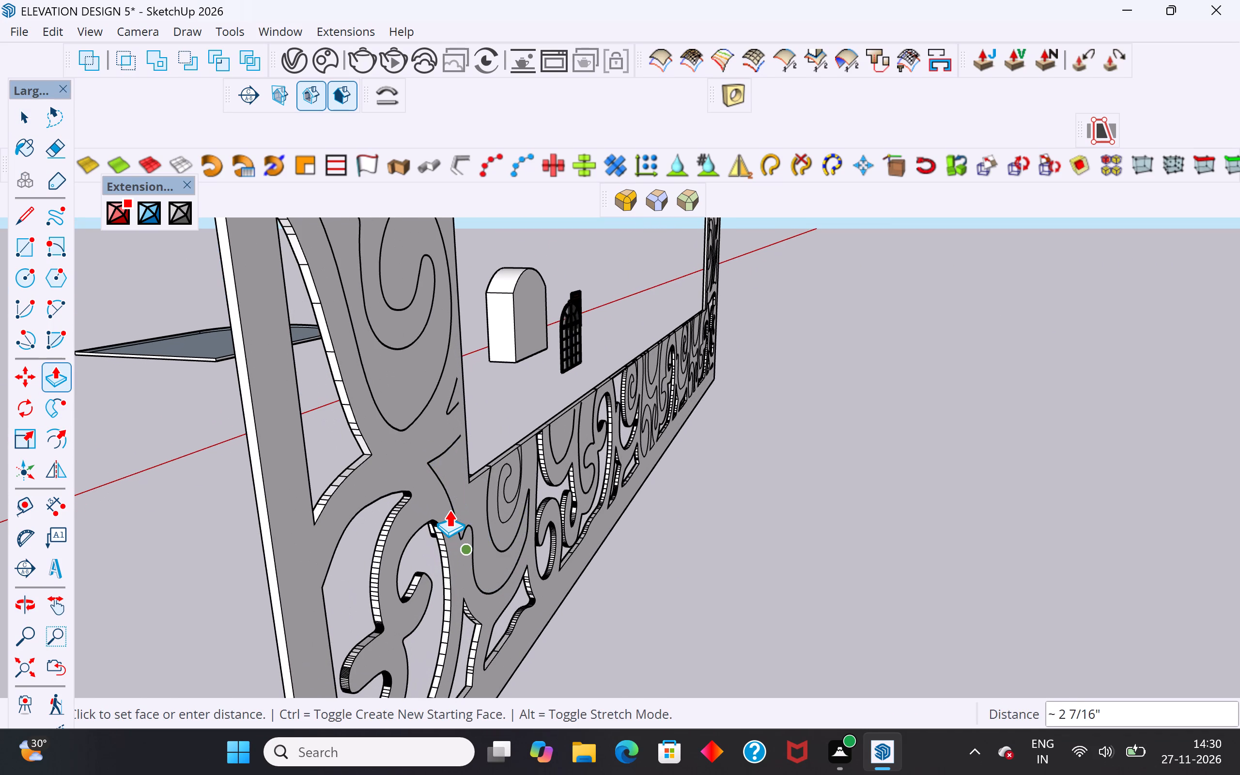
click(459, 513)
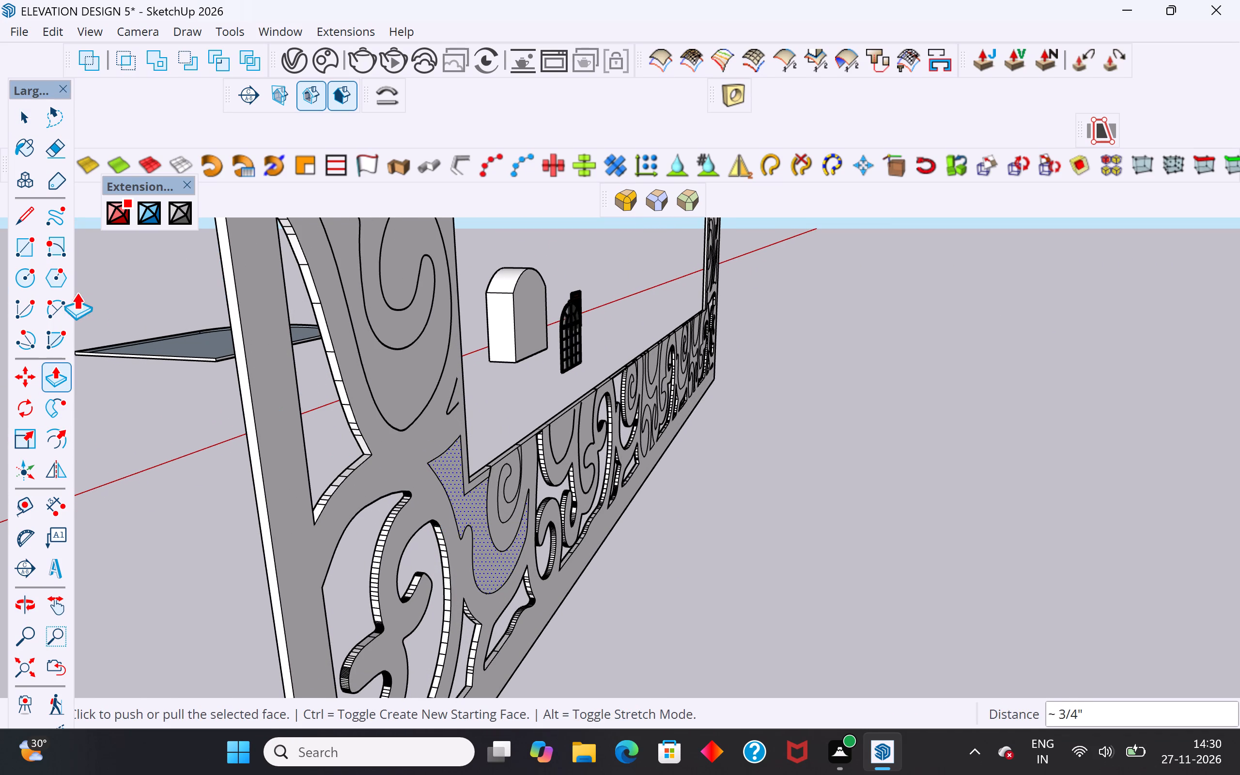
Delete the pushed corner scroll face on the panel's back side to open the cutout.
click(27, 122)
click(466, 512)
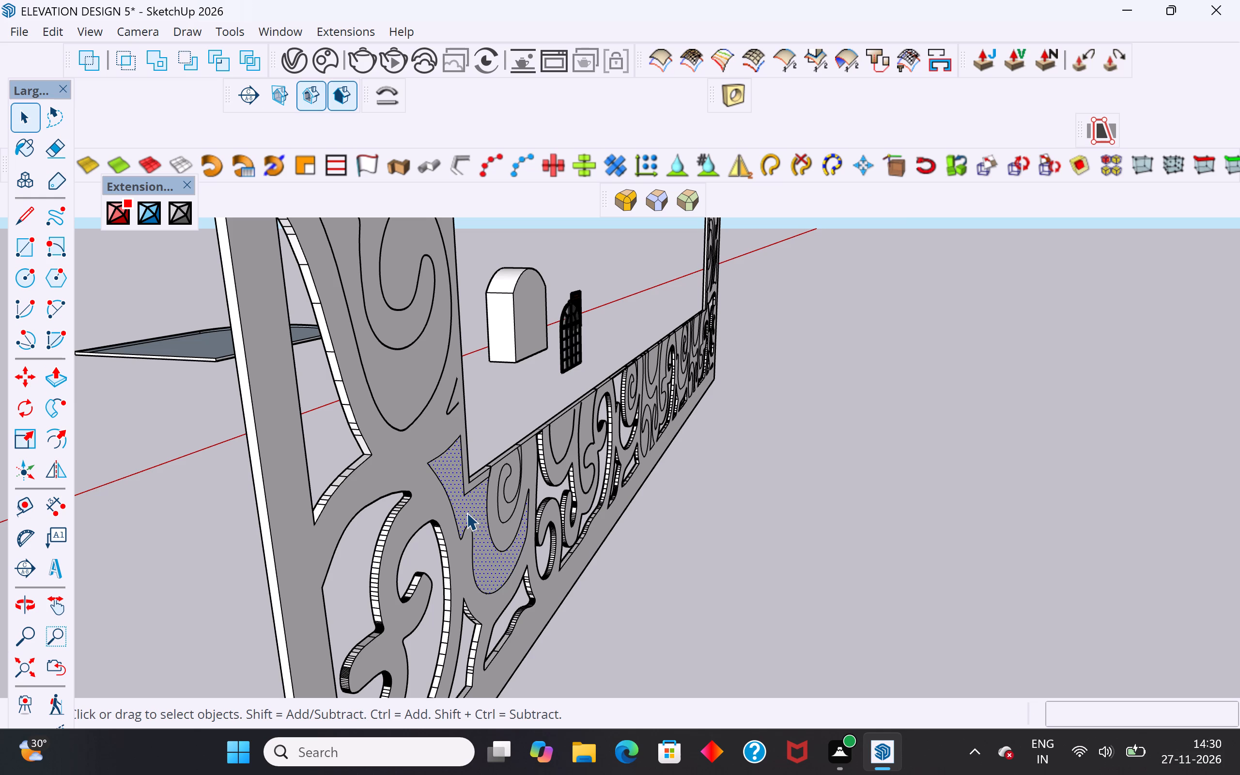
key(Delete)
middle_drag(479, 551, 948, 544)
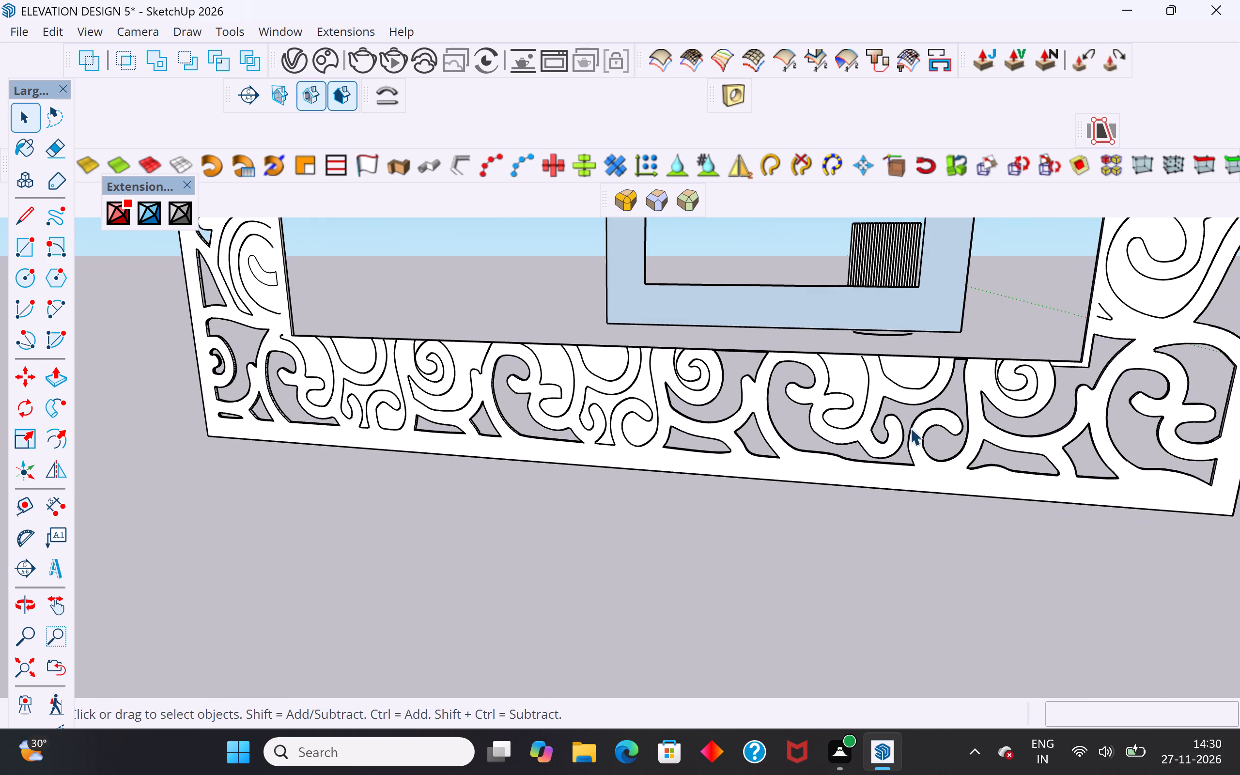
middle_drag(905, 417, 896, 406)
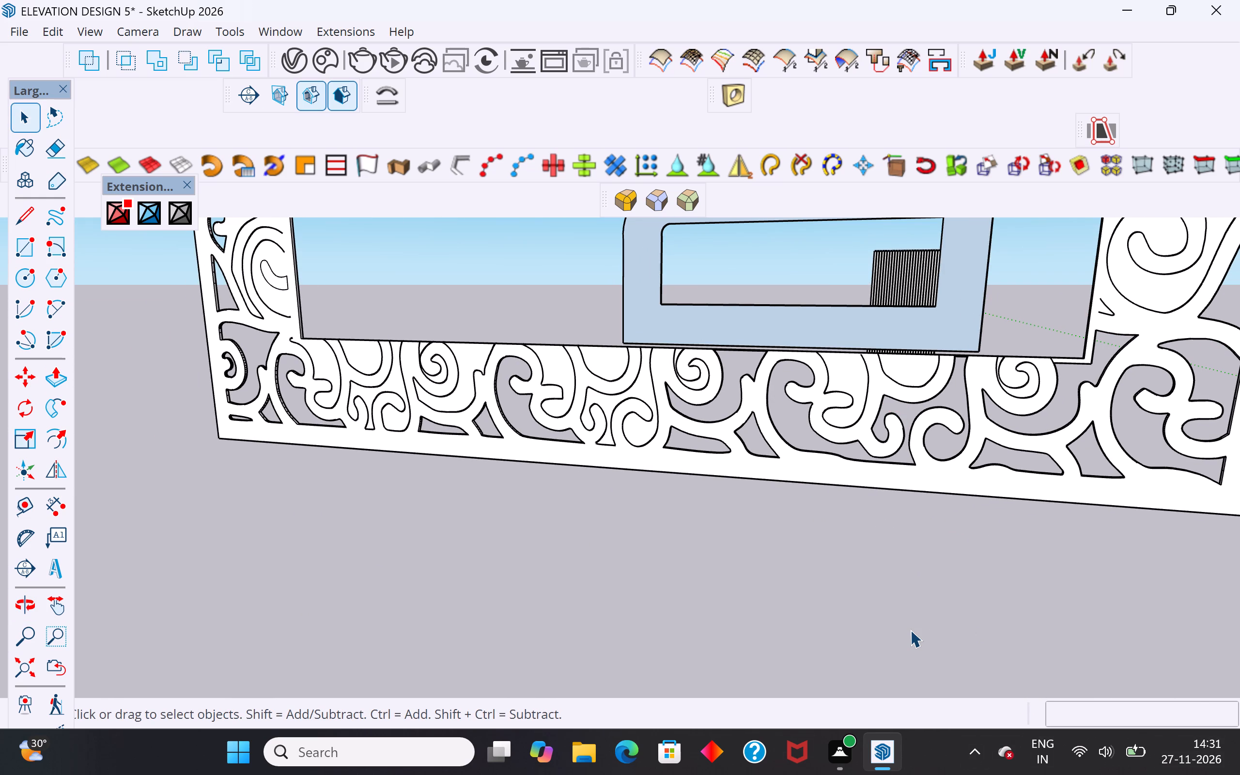
Save the model as ELEVATION DESIGN 5, purging unused components and replacing the existing file.
key(ctrl+s)
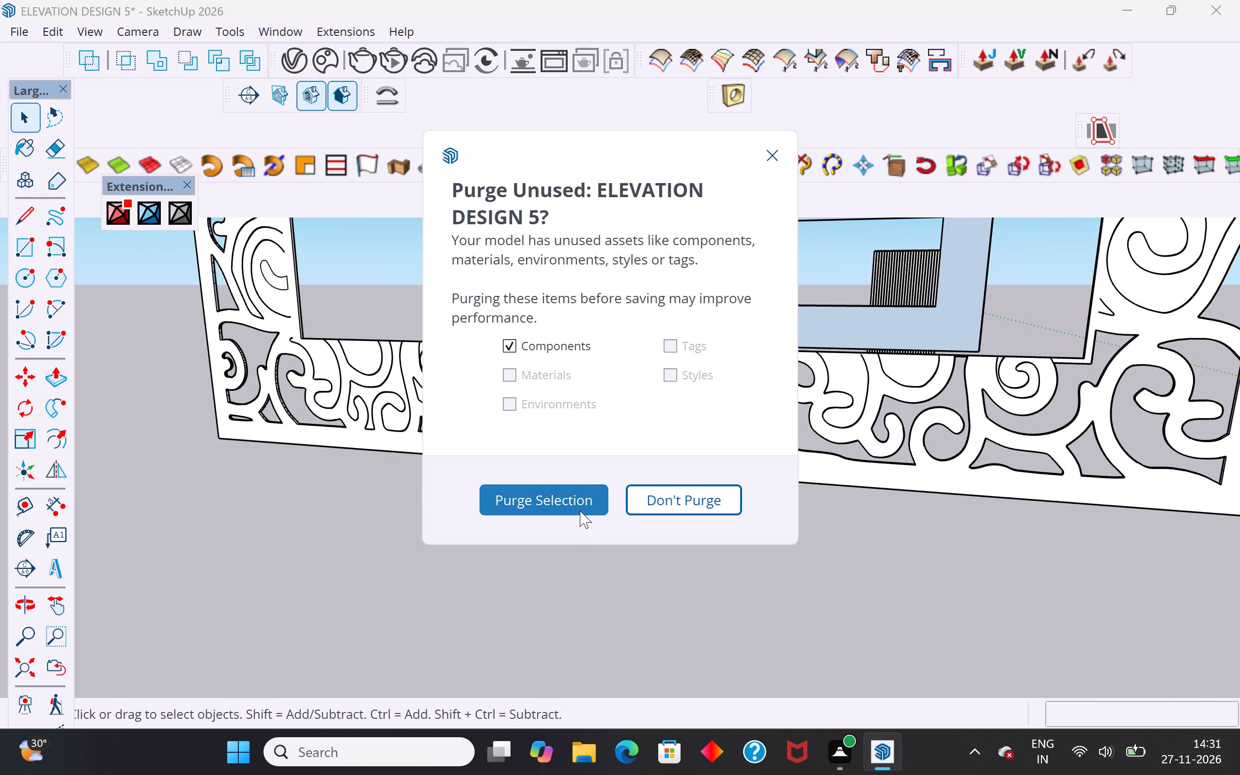
click(580, 511)
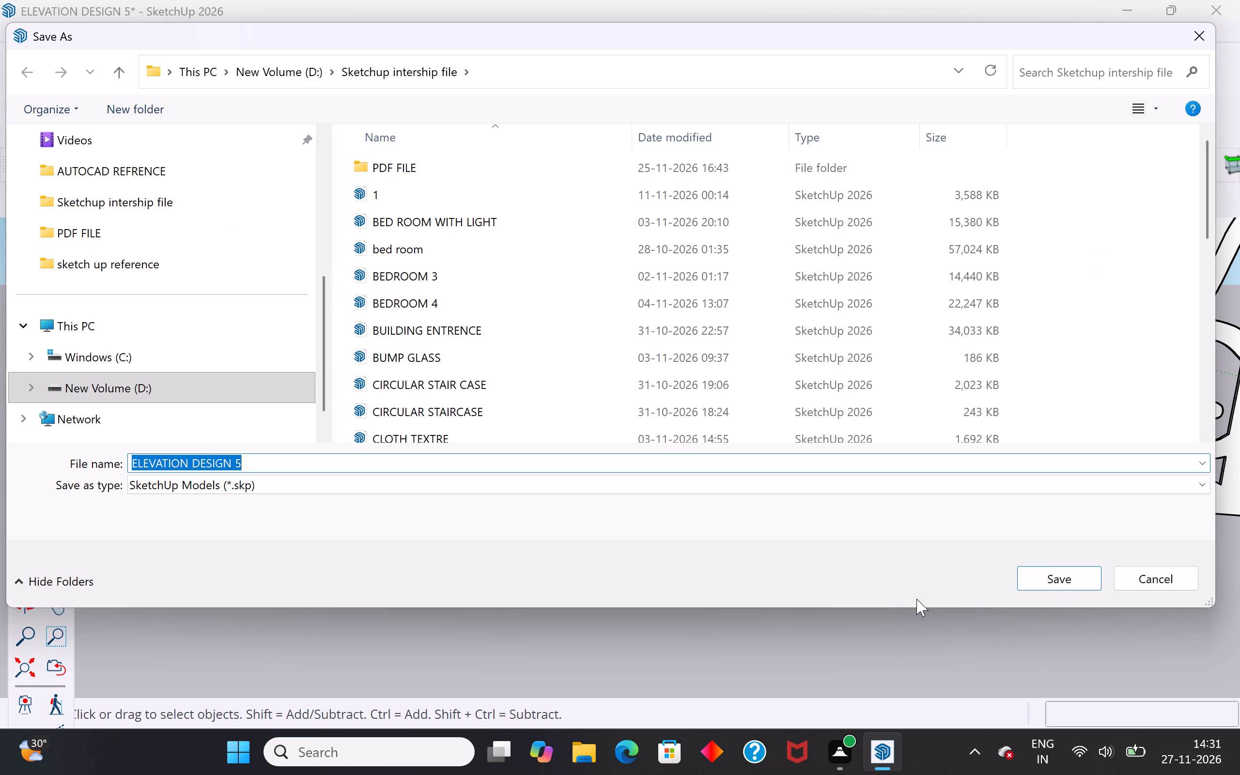
click(1053, 580)
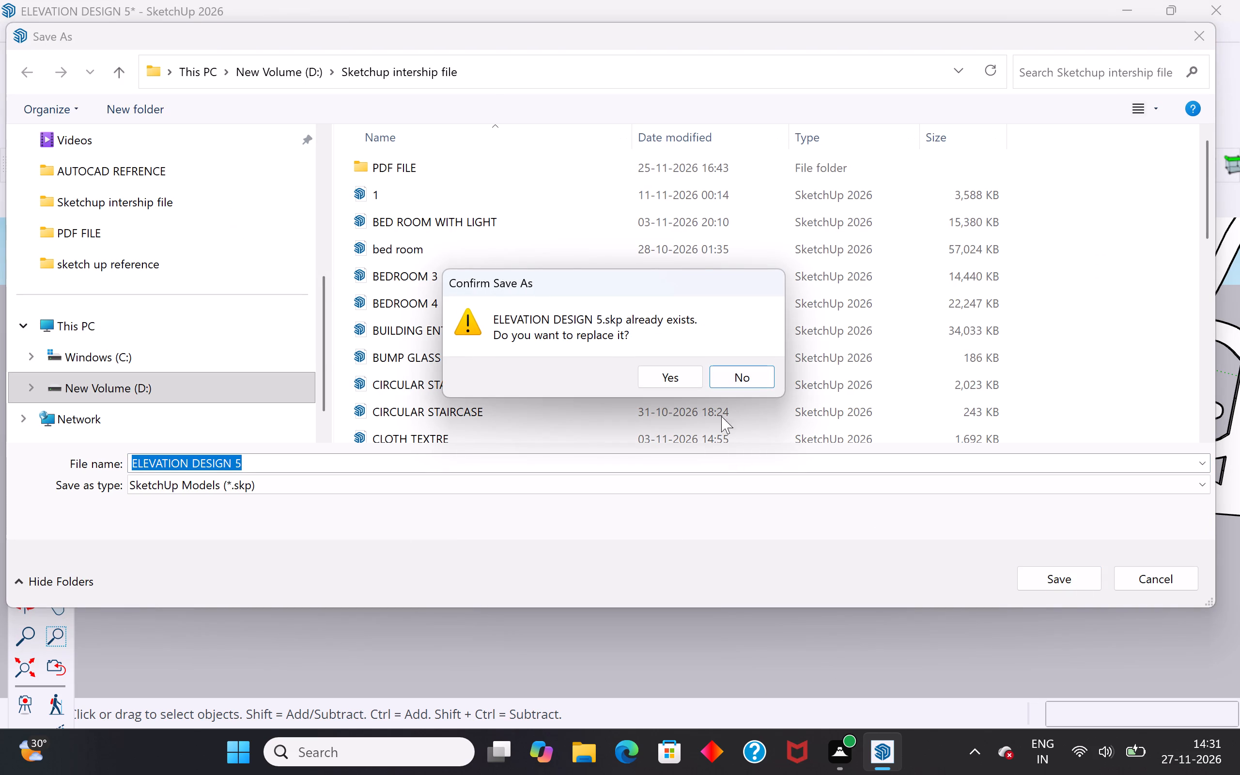
click(691, 383)
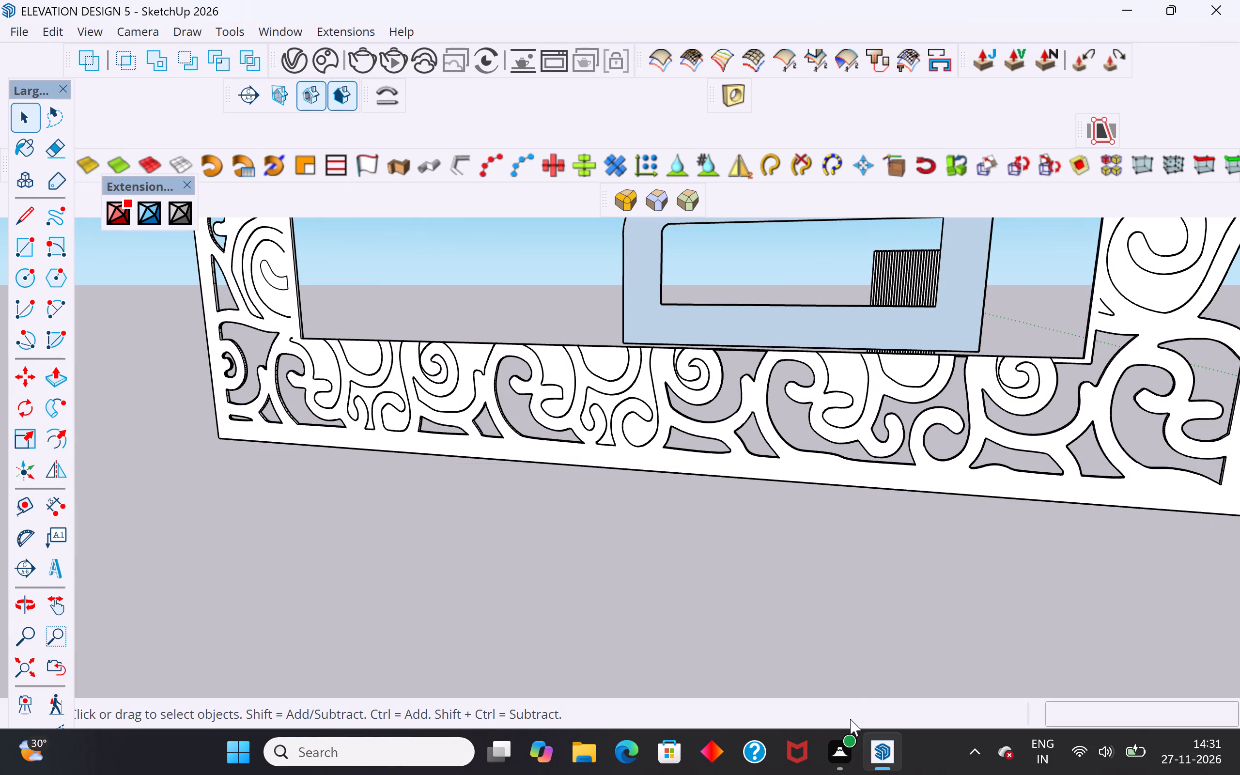